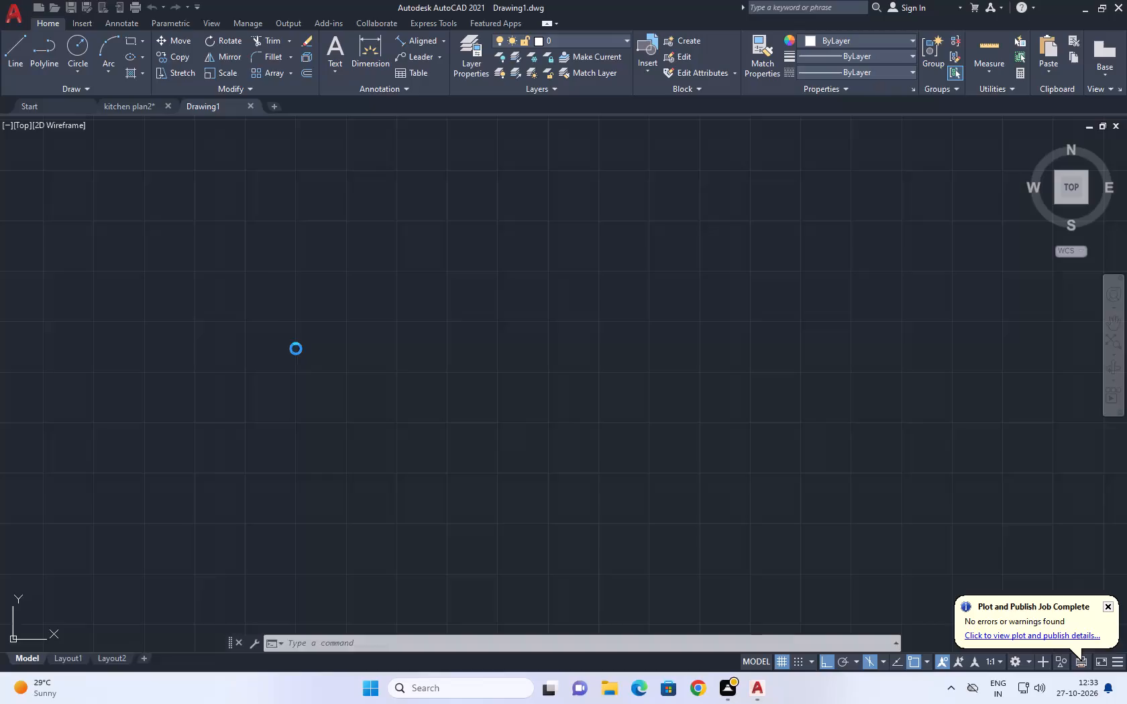
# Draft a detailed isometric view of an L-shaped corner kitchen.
# Save the new drawing as KITCHEN VIEW in the MANISHA folder, in AutoCAD 2018 Drawing format.
pyautogui.moveTo(245, 198); pyautogui.dragTo(158, 331, button='middle')
pyautogui.click(15, 7)
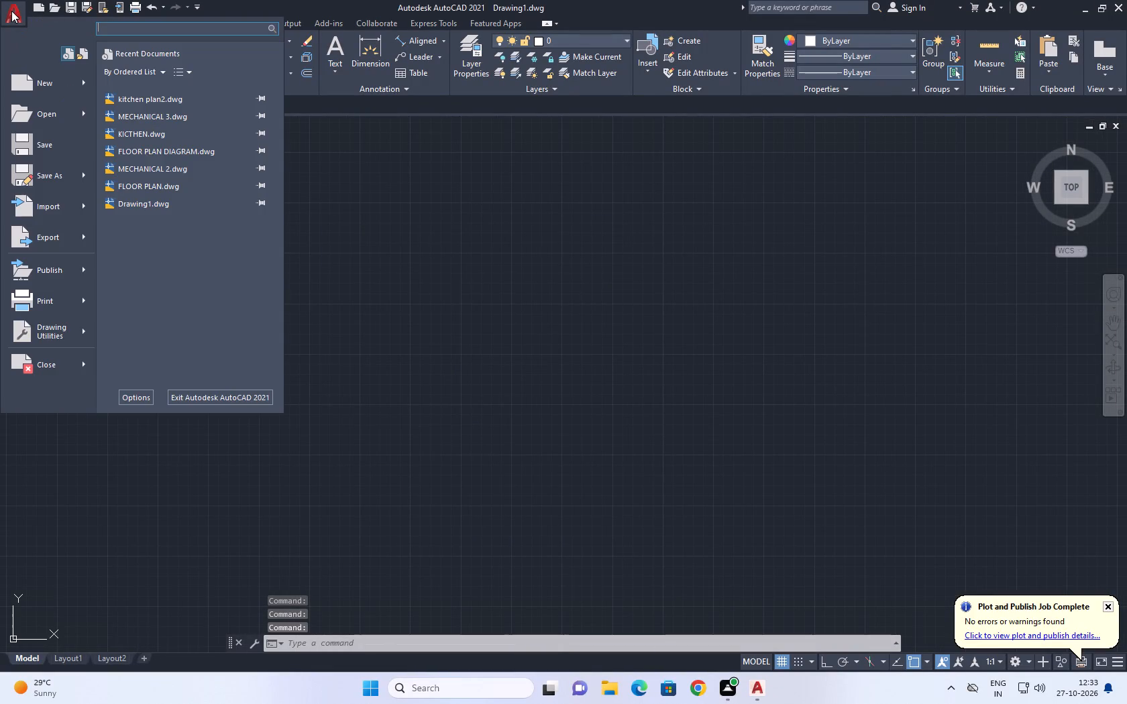
pyautogui.click(53, 173)
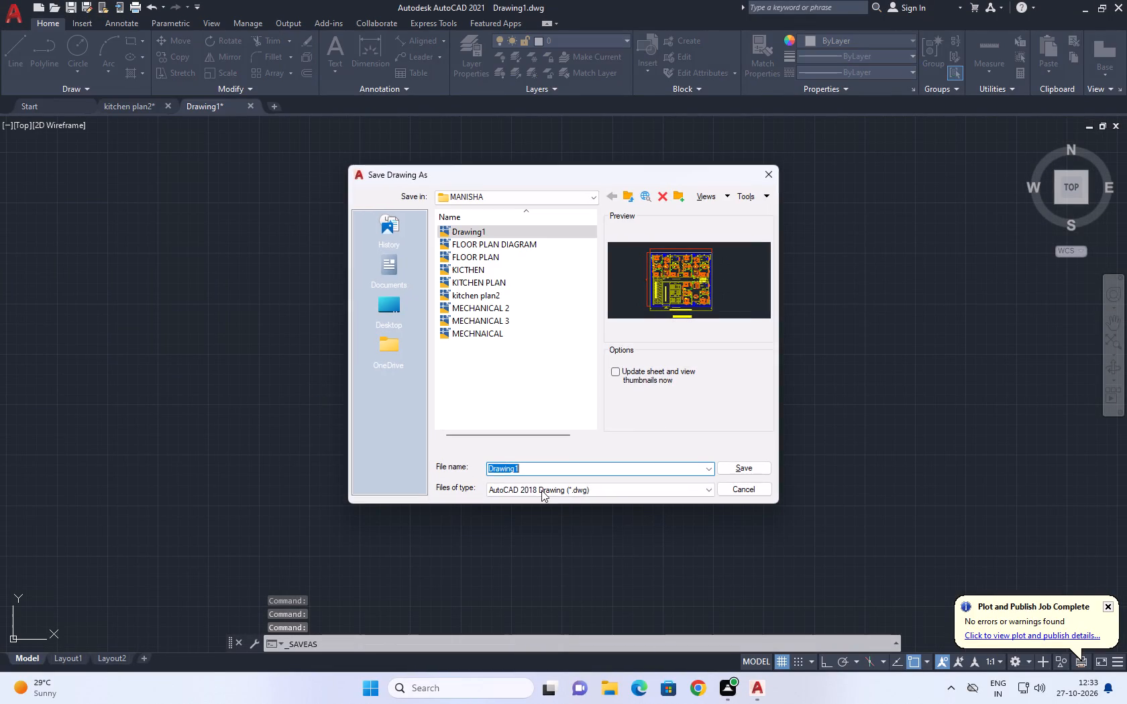
pyautogui.doubleClick(531, 471)
pyautogui.write('KITCHEN VIEW')
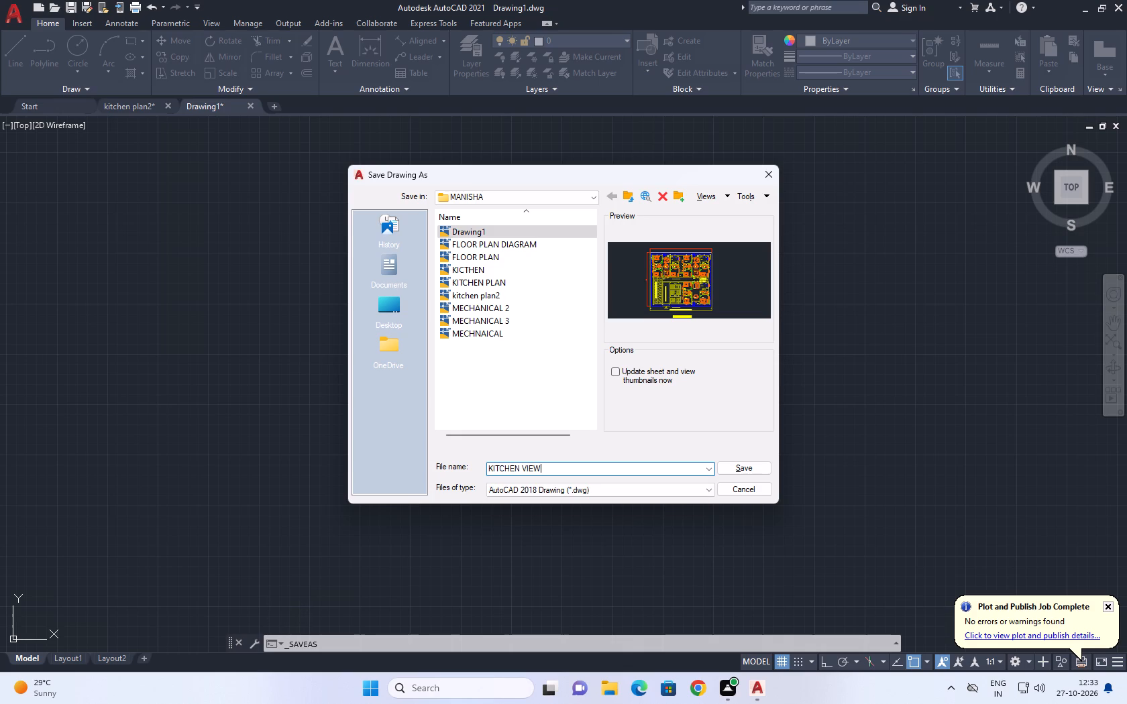
pyautogui.click(753, 471)
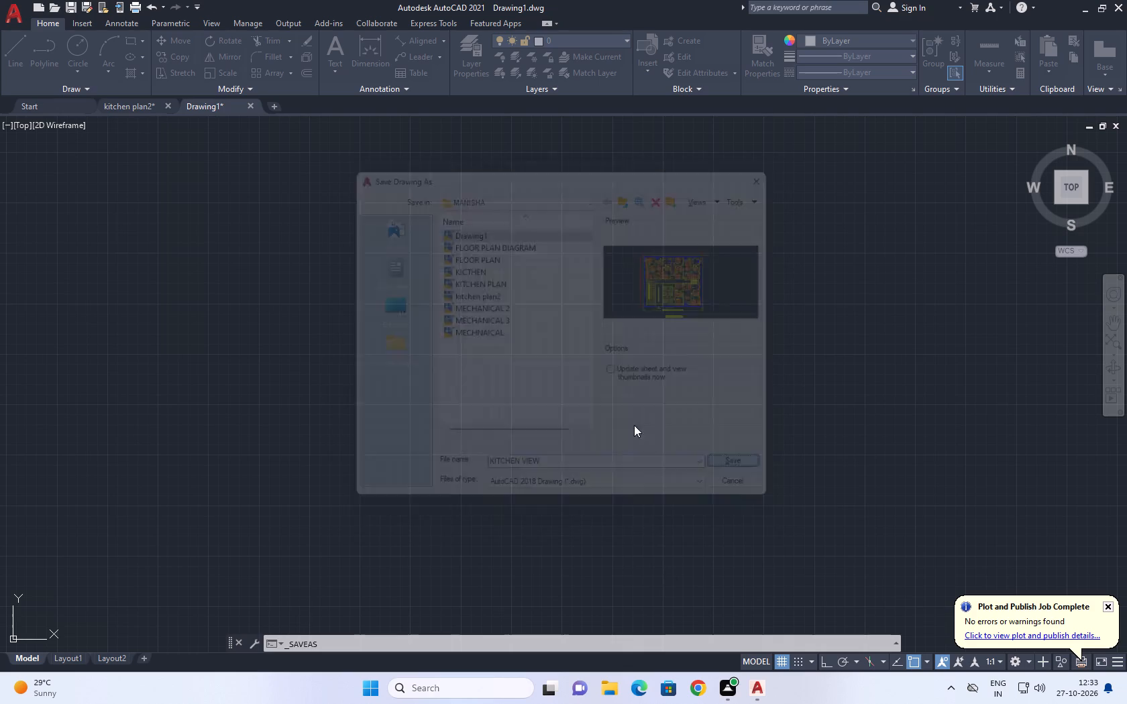
# Review the Open and Save settings in the drawing options and accept them.
pyautogui.moveTo(657, 368); pyautogui.dragTo(354, 525, button='middle')
pyautogui.scroll(-1, 354, 525)
pyautogui.write('OP')
pyautogui.press('space')
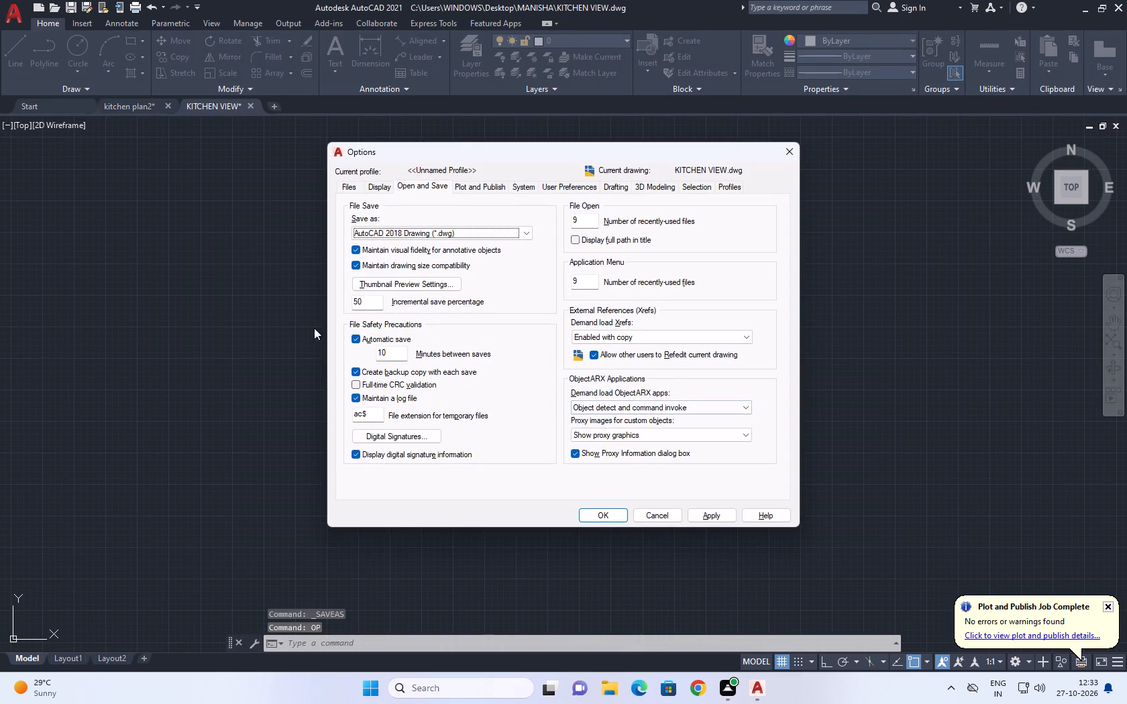
pyautogui.click(702, 512)
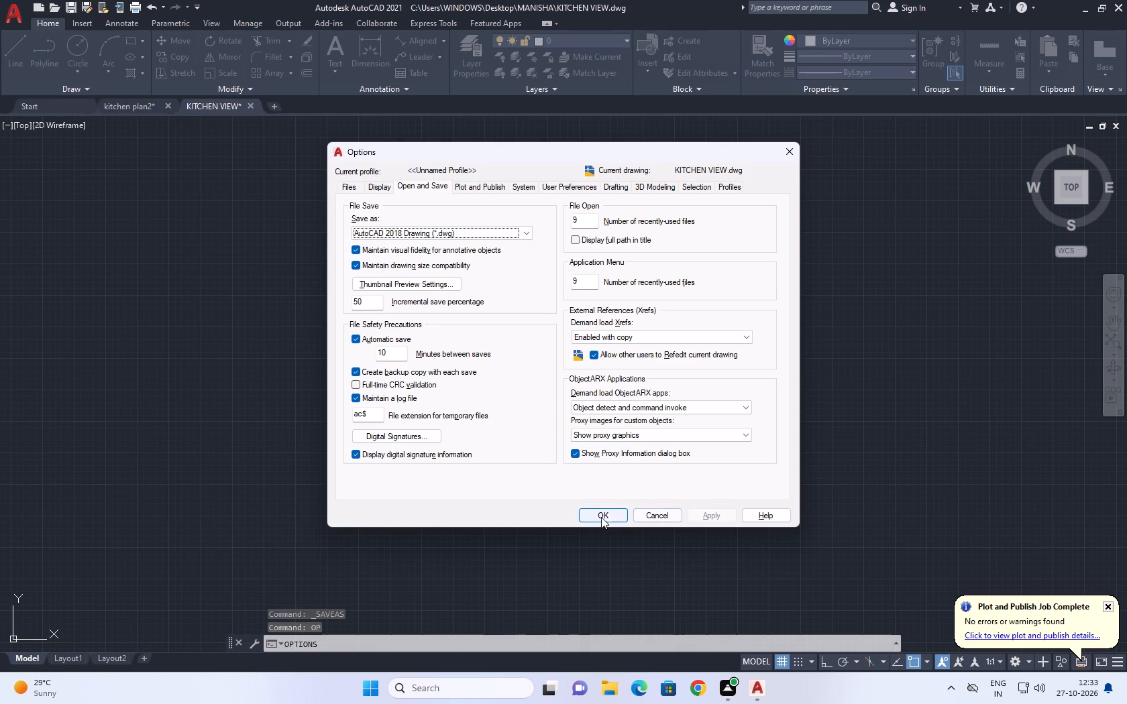
pyautogui.click(602, 511)
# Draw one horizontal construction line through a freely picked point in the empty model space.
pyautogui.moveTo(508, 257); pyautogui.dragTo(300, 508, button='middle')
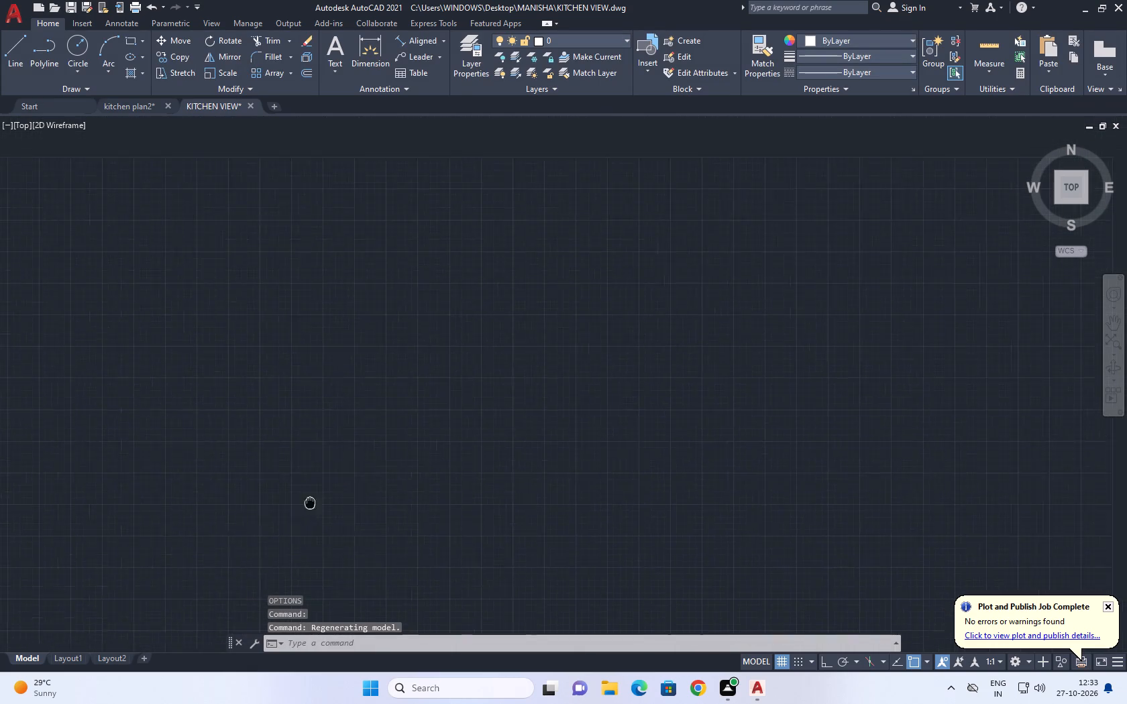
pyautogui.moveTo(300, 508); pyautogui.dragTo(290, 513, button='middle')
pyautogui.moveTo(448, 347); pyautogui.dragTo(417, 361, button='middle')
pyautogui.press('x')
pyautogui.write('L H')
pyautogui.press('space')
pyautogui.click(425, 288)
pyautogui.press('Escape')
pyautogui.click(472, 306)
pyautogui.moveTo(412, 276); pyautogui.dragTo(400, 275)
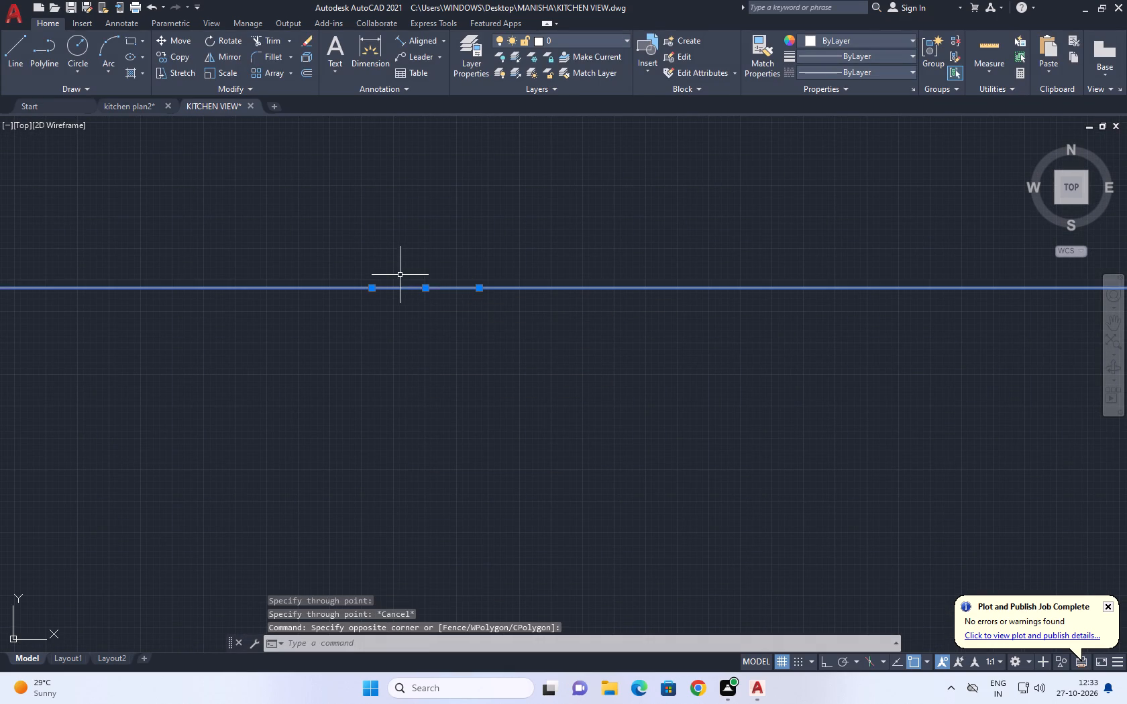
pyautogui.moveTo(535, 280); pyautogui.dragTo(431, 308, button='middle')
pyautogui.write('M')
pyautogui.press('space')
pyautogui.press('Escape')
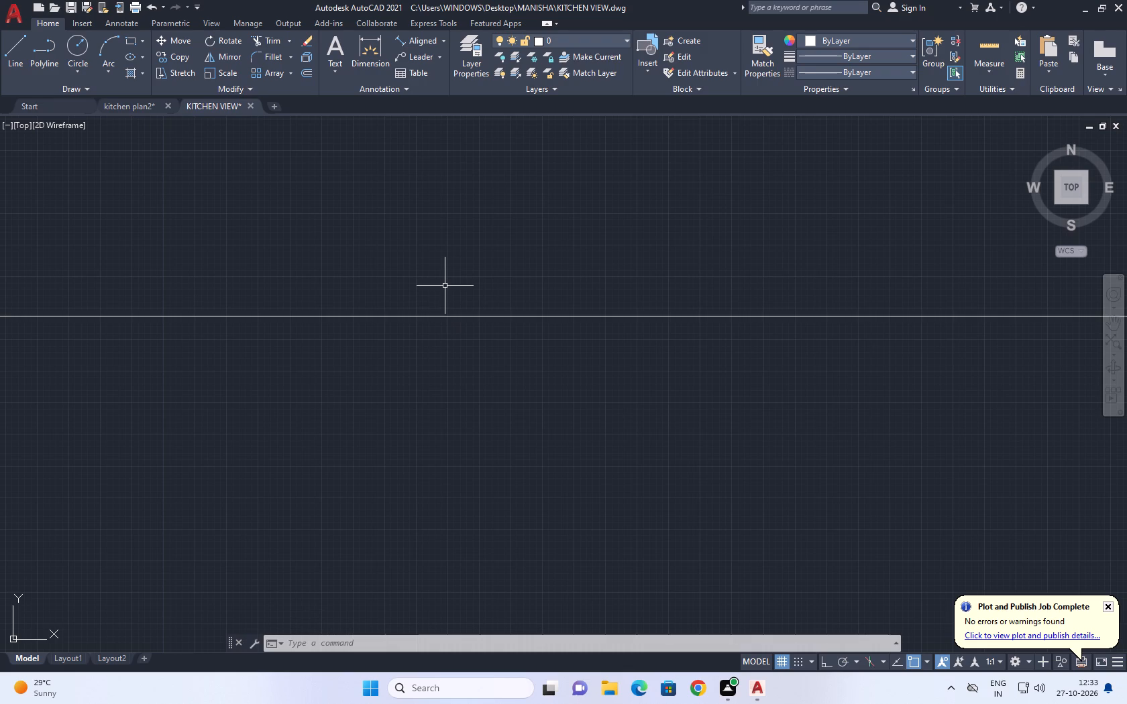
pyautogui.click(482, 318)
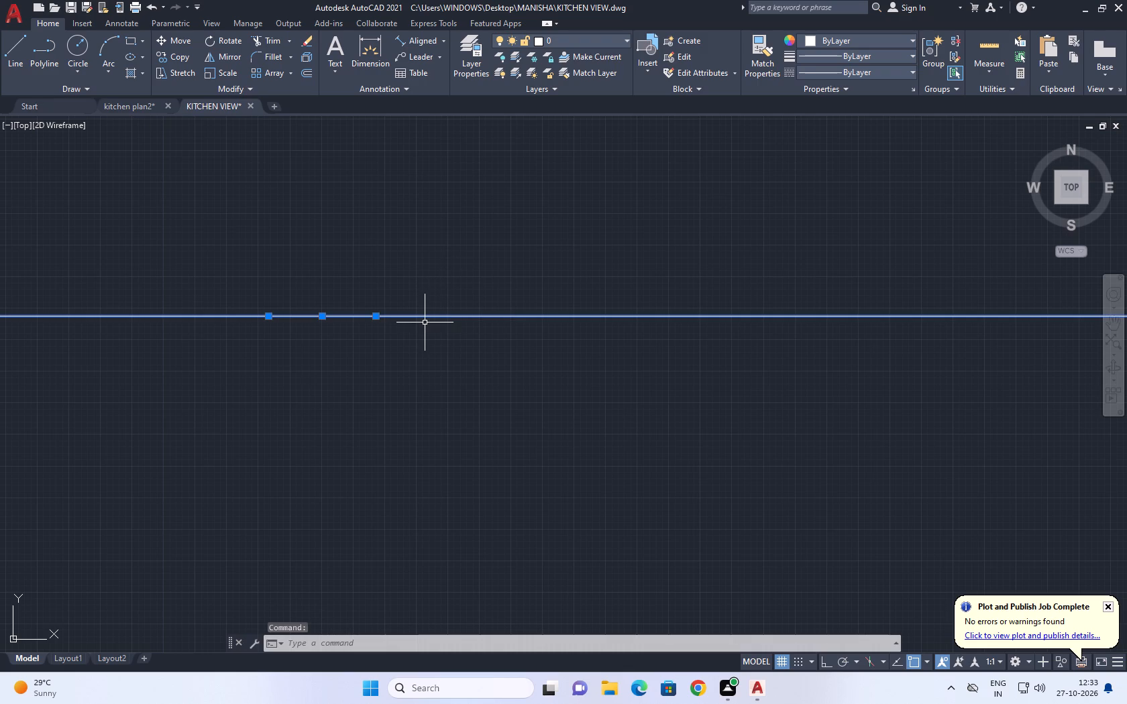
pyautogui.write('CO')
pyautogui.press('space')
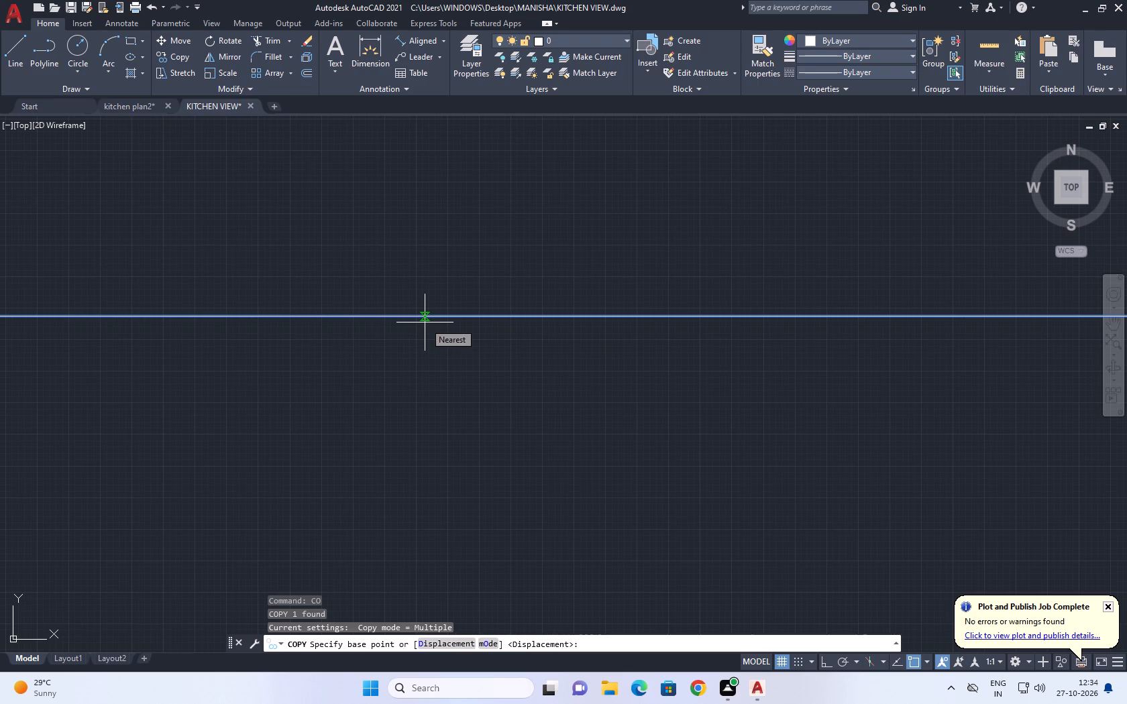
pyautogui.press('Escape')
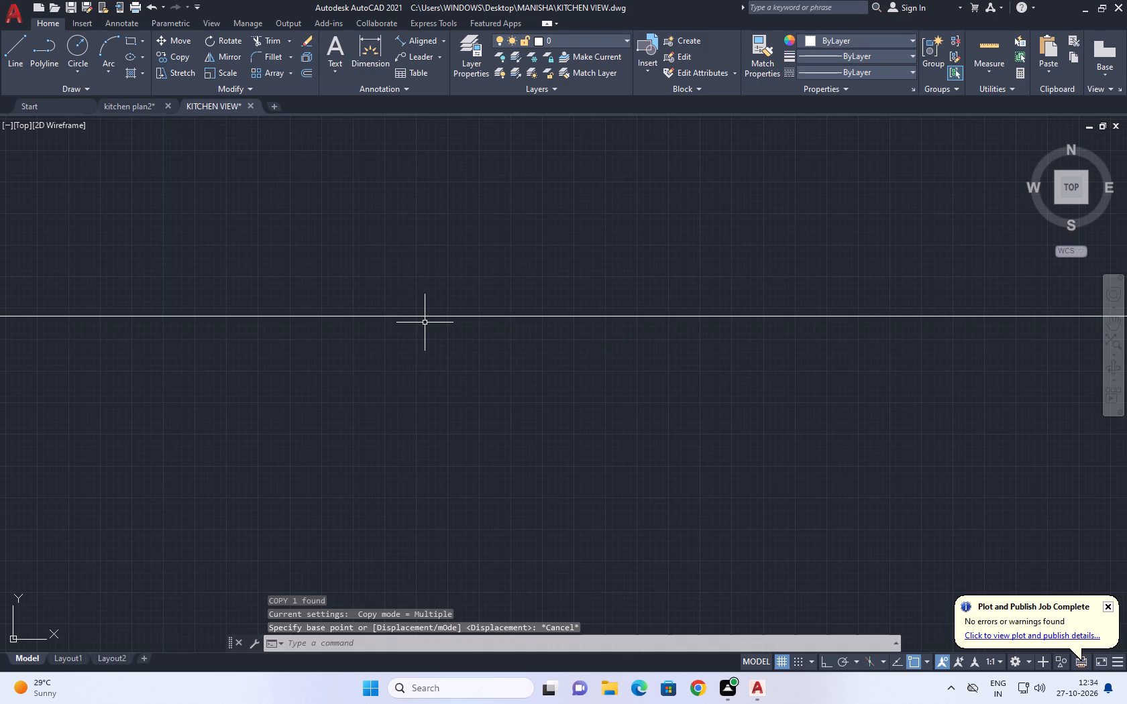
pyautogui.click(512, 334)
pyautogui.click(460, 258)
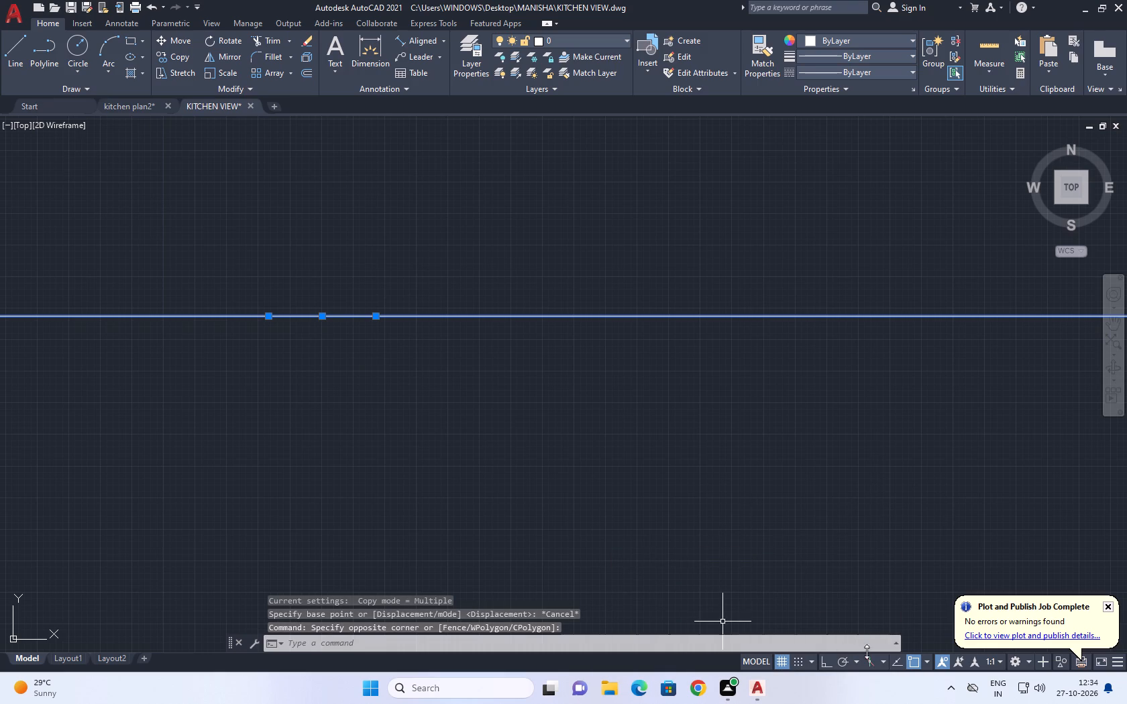
# Turn on isometric drafting with the left isoplane.
pyautogui.click(870, 663)
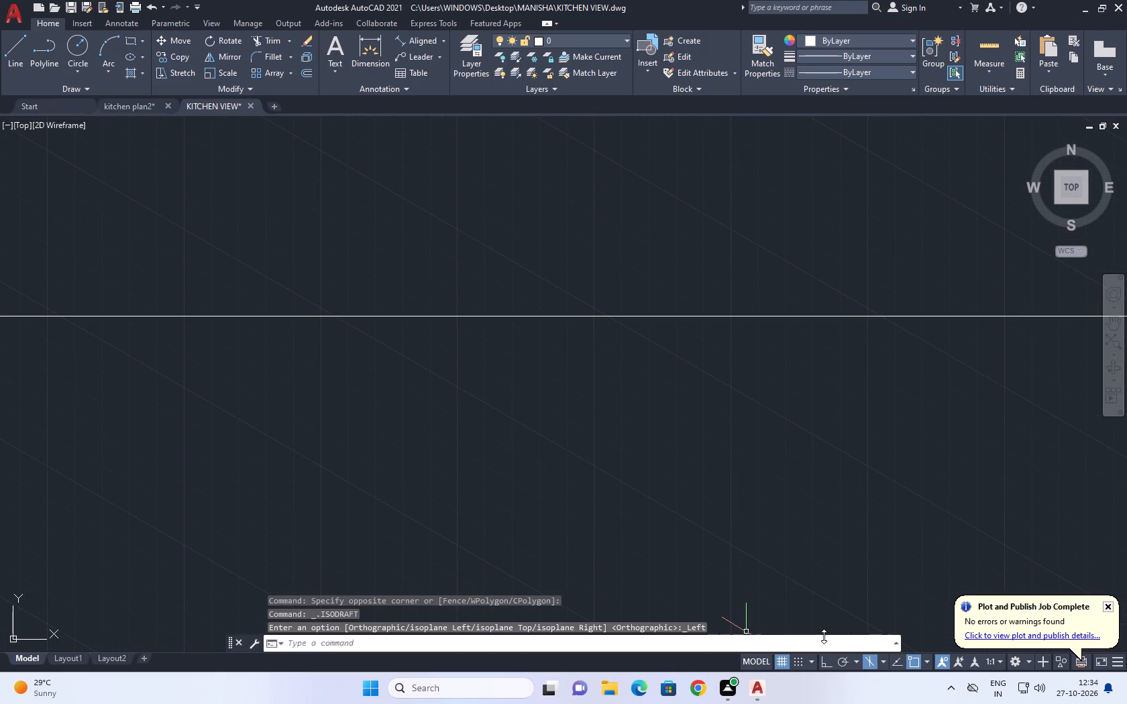
pyautogui.moveTo(490, 443); pyautogui.dragTo(453, 461, button='middle')
pyautogui.moveTo(551, 294); pyautogui.dragTo(473, 352, button='middle')
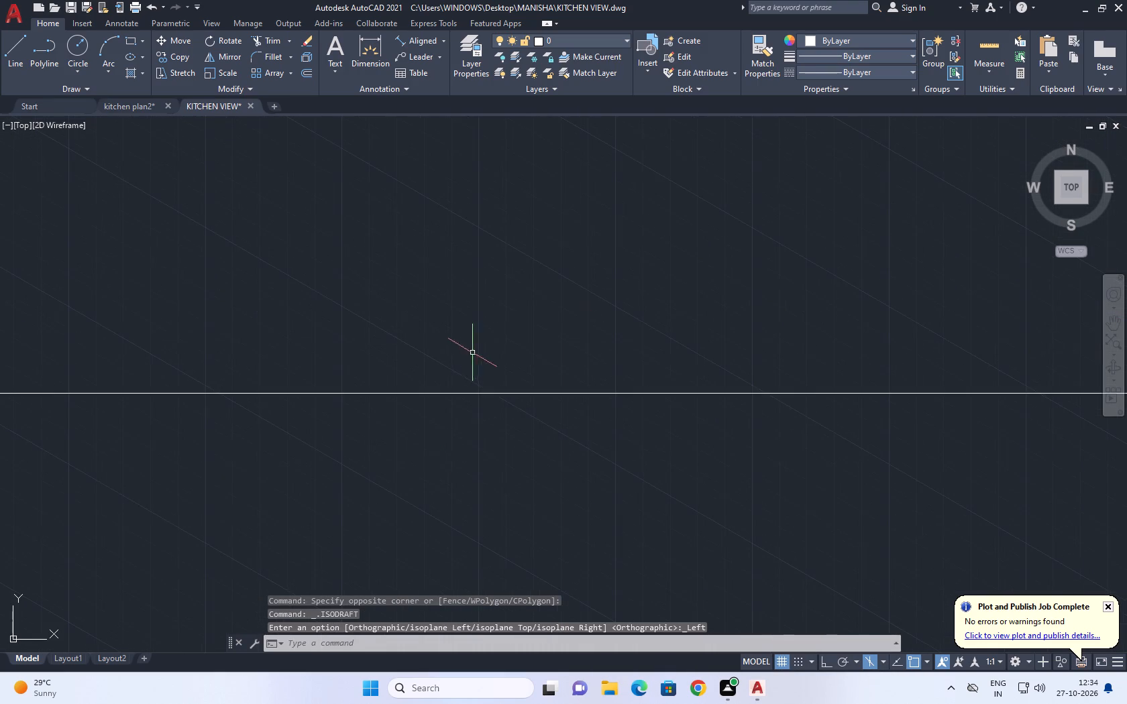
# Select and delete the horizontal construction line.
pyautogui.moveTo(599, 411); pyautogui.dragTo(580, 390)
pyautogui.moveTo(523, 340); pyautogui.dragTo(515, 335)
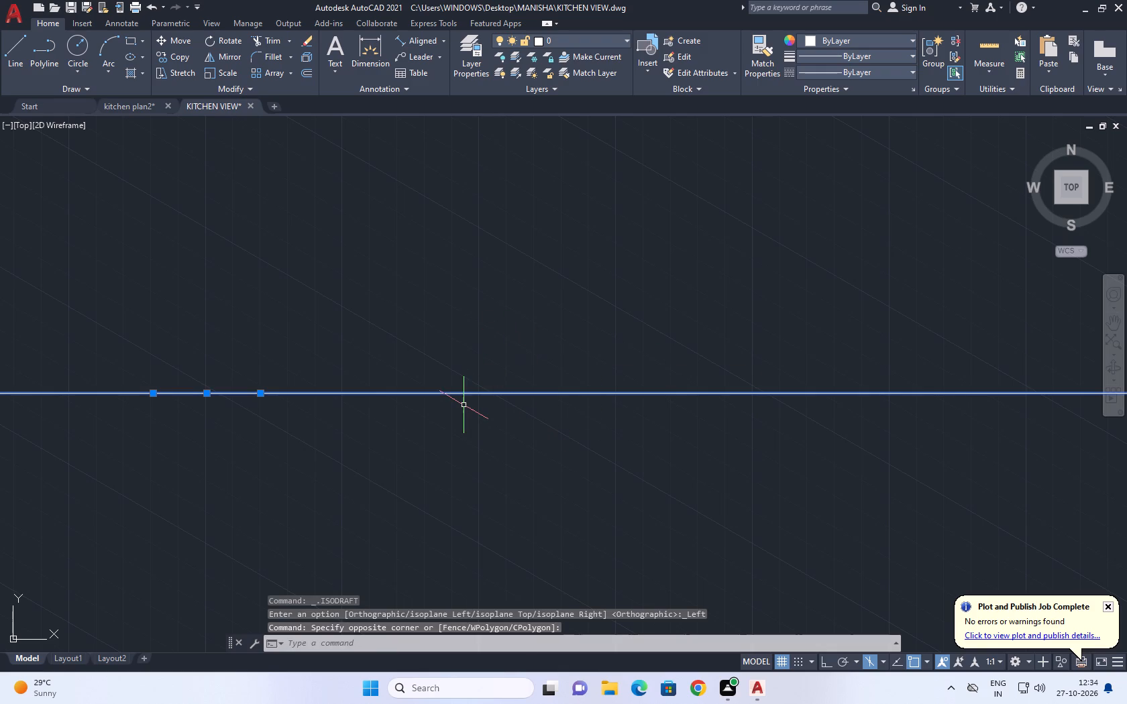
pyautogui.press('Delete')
# Start a line near the drawing origin, with Ortho on and the top isoplane active, and draw a 10-unit segment at 30°.
pyautogui.scroll(-5, 472, 363)
pyautogui.moveTo(575, 291); pyautogui.dragTo(431, 325, button='middle')
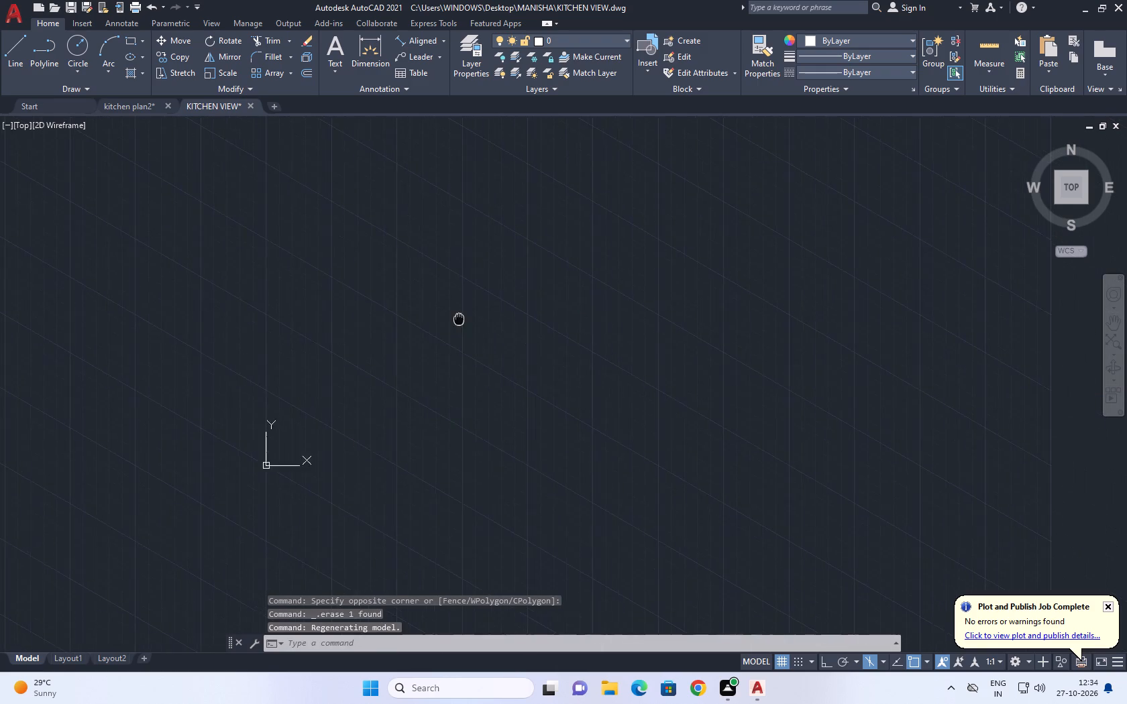
pyautogui.moveTo(431, 325); pyautogui.dragTo(362, 425, button='middle')
pyautogui.moveTo(415, 536); pyautogui.dragTo(307, 563, button='middle')
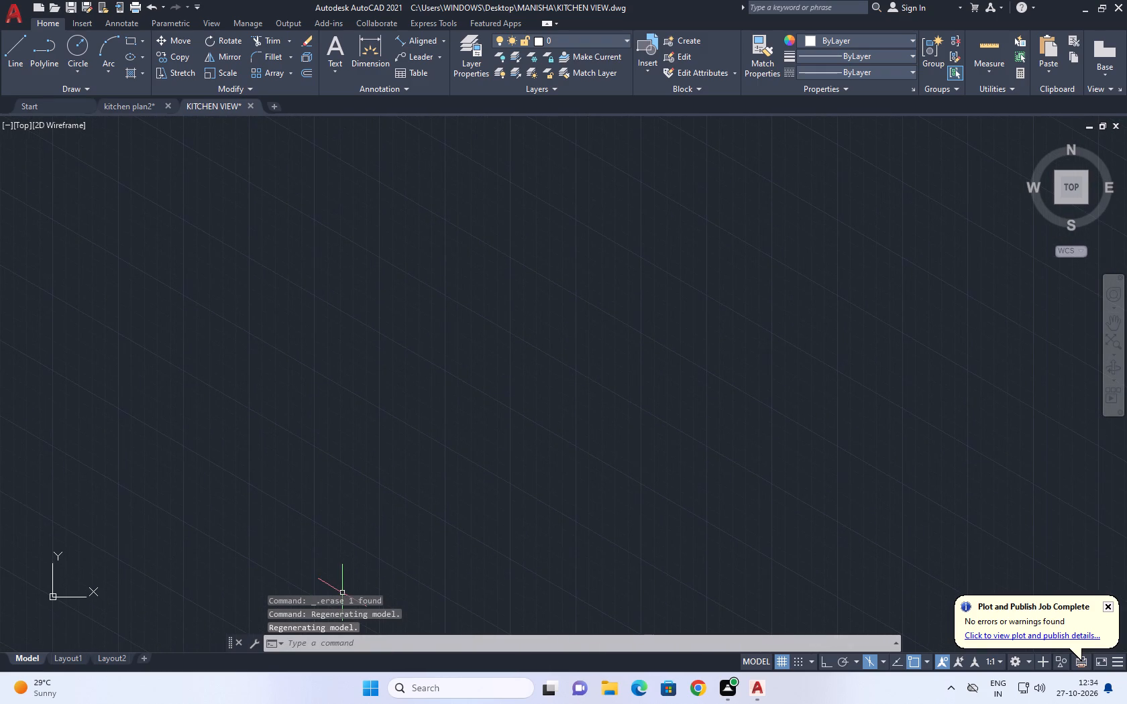
pyautogui.write('L')
pyautogui.press('space')
pyautogui.click(183, 559)
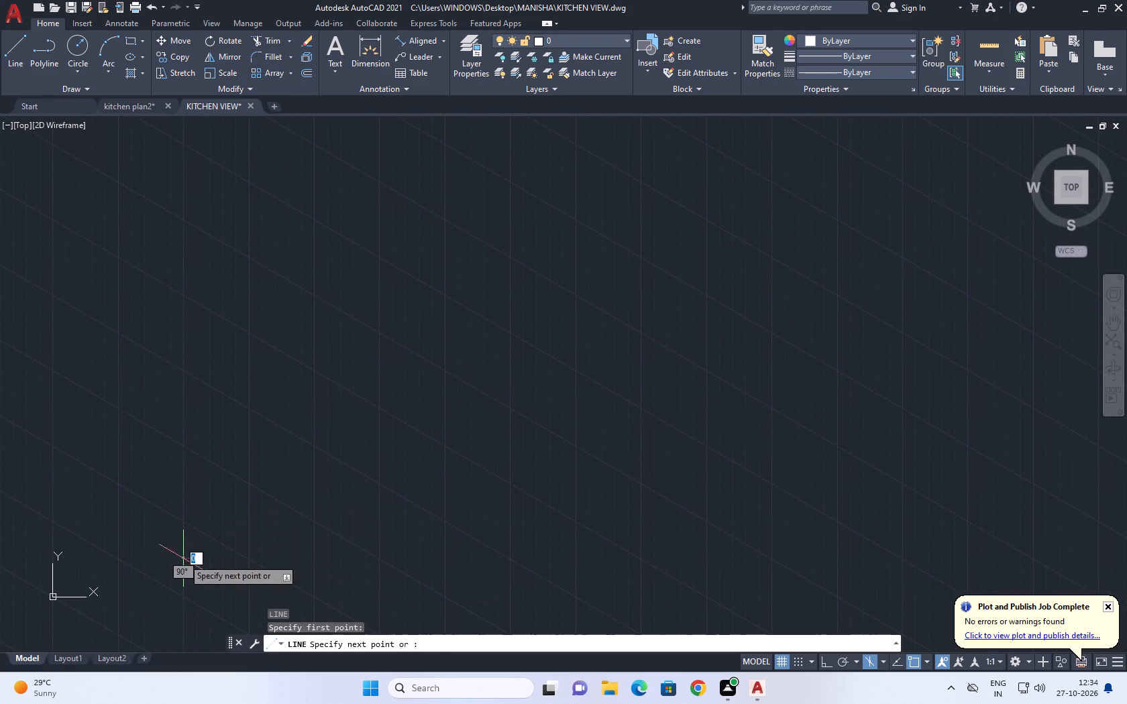
pyautogui.press('F8')
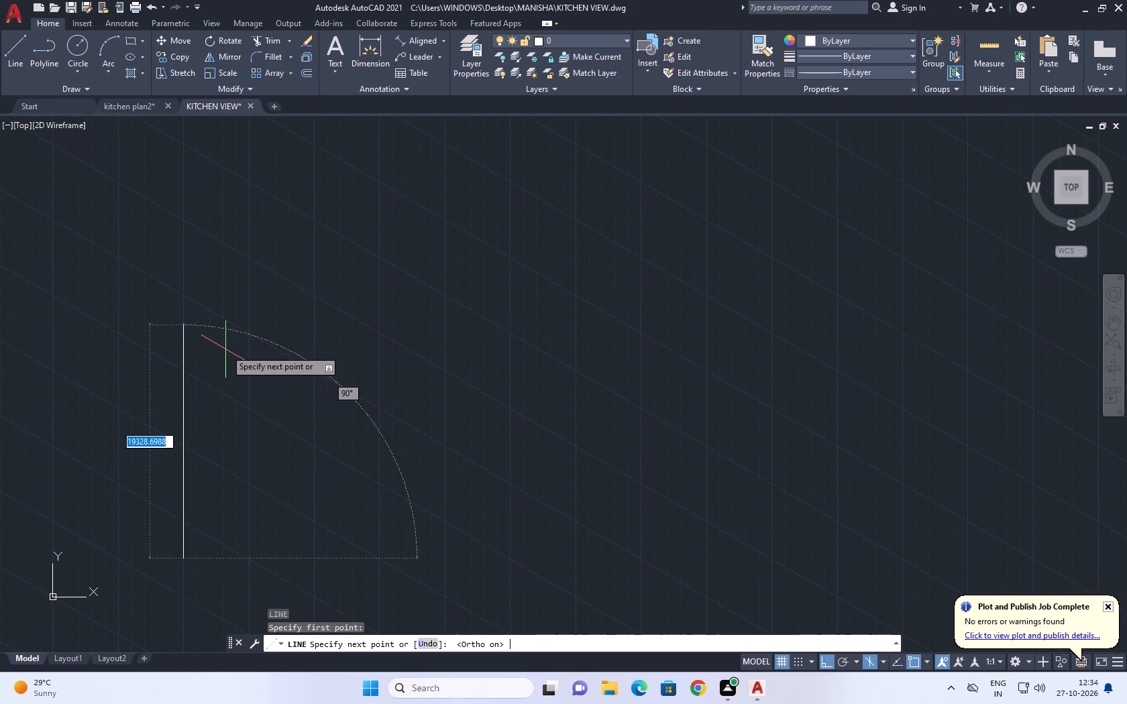
pyautogui.press('F5')
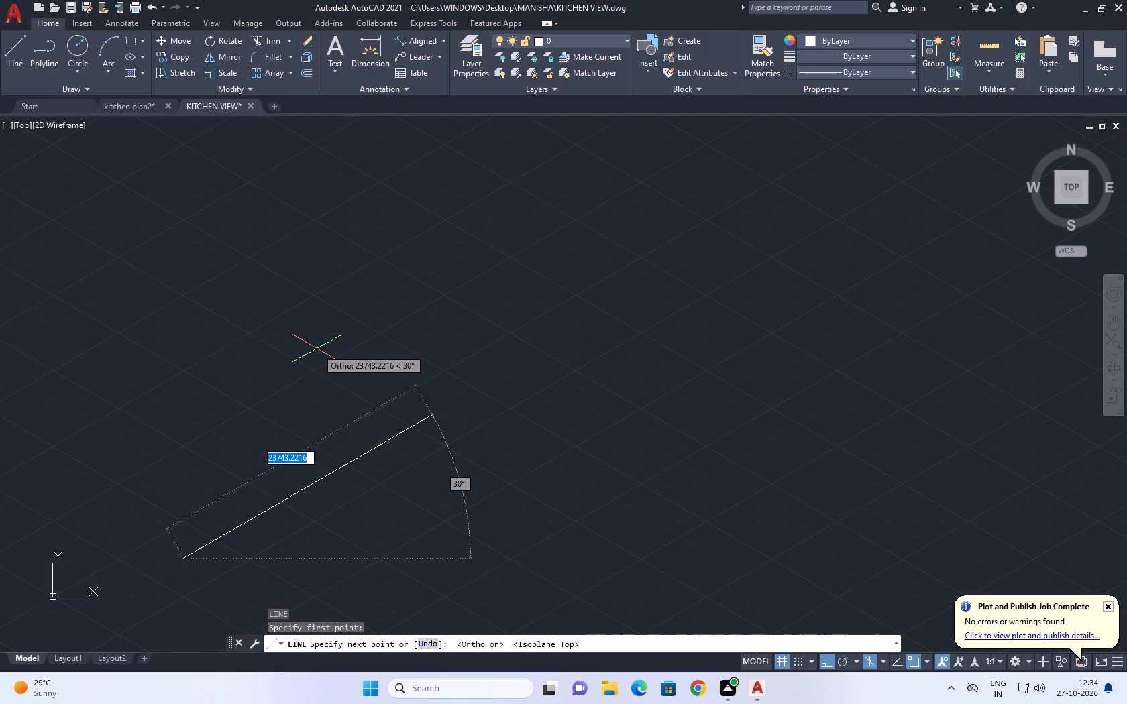
pyautogui.press('1')
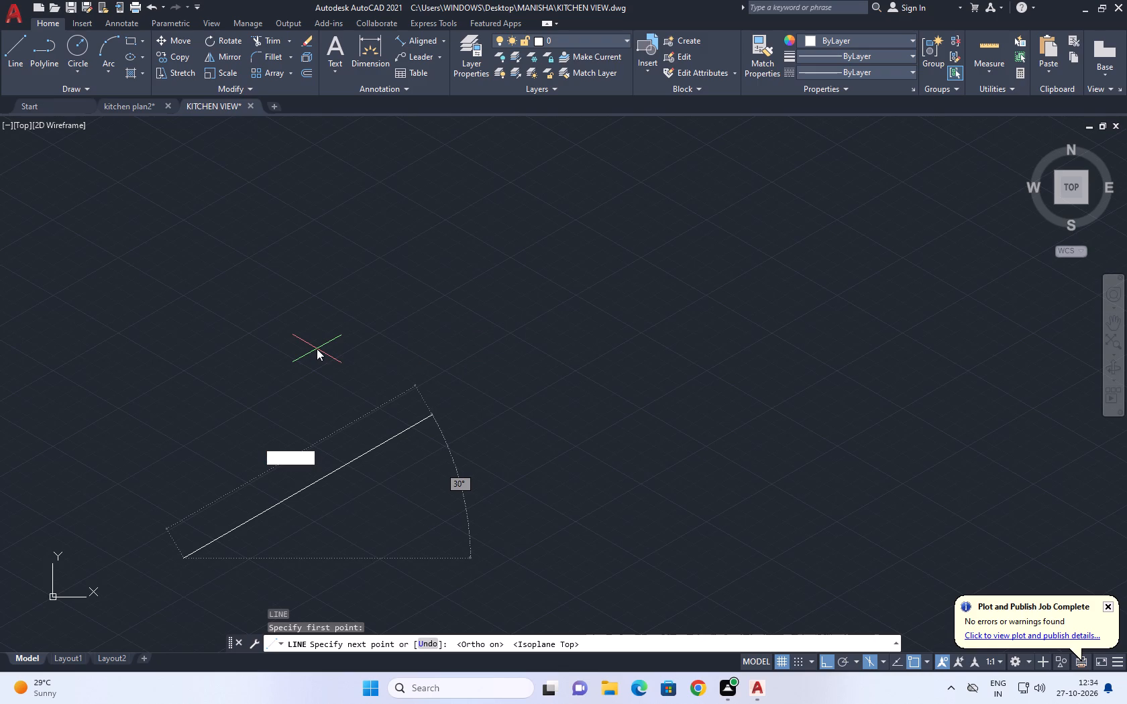
pyautogui.press('0')
pyautogui.press('BackSpace')
pyautogui.press('BackSpace')
pyautogui.press('1')
pyautogui.press('BackSpace')
pyautogui.press('BackSpace')
pyautogui.press('BackSpace')
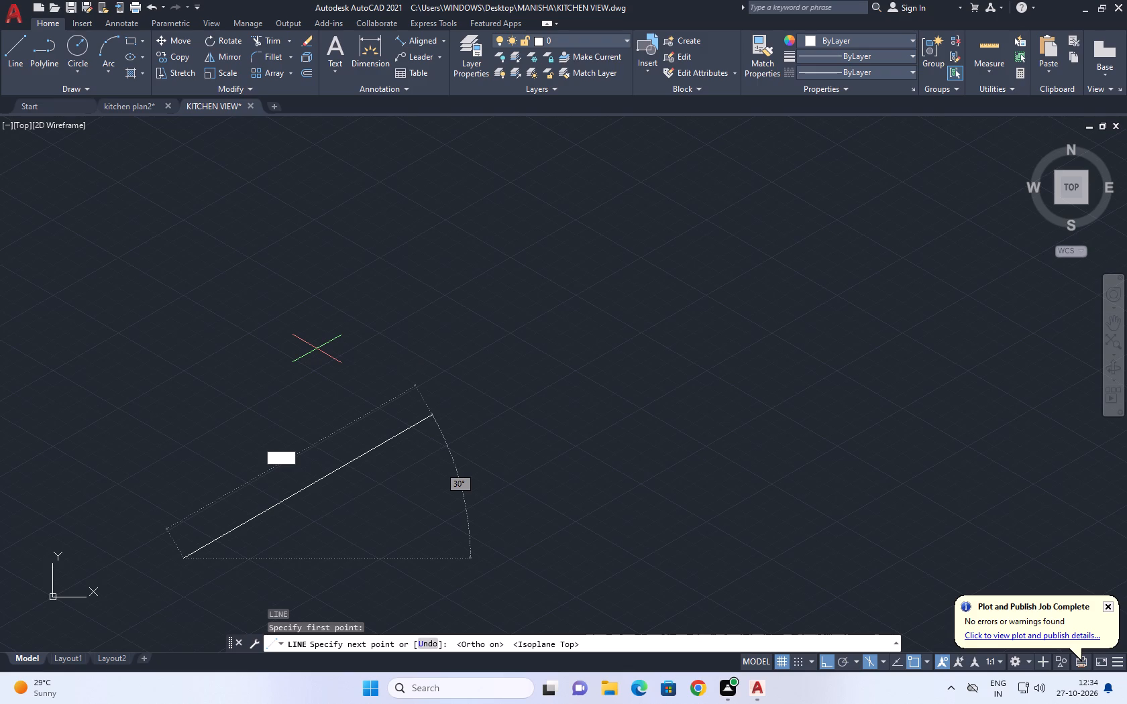
pyautogui.write('20')
pyautogui.press('BackSpace')
pyautogui.press('BackSpace')
pyautogui.press('BackSpace')
pyautogui.write('10')
pyautogui.press('Return')
# Locate the short 10-unit segment and examine it up close with the Line command still running.
pyautogui.moveTo(229, 449); pyautogui.dragTo(227, 326, button='middle')
pyautogui.scroll(-1, 227, 326)
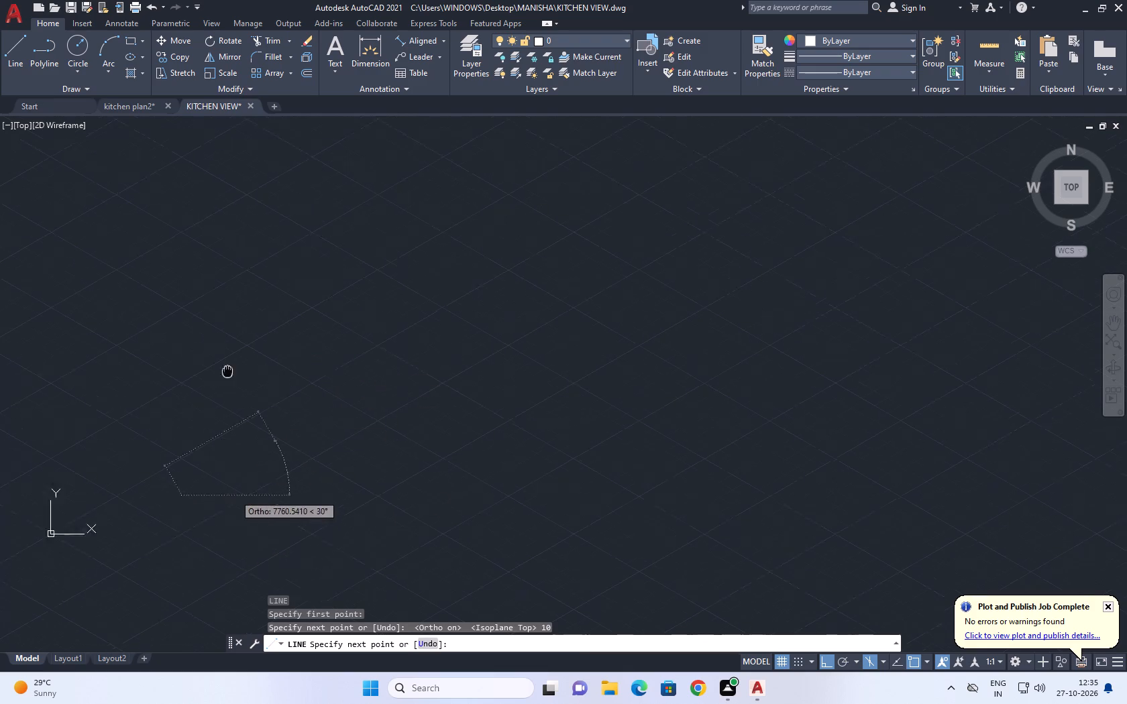
pyautogui.moveTo(227, 326); pyautogui.dragTo(227, 295, button='middle')
pyautogui.scroll(1, 379, 313)
pyautogui.moveTo(381, 307); pyautogui.dragTo(297, 460, button='middle')
pyautogui.moveTo(337, 364); pyautogui.dragTo(437, 318, button='middle')
pyautogui.moveTo(354, 395); pyautogui.dragTo(355, 396, button='middle')
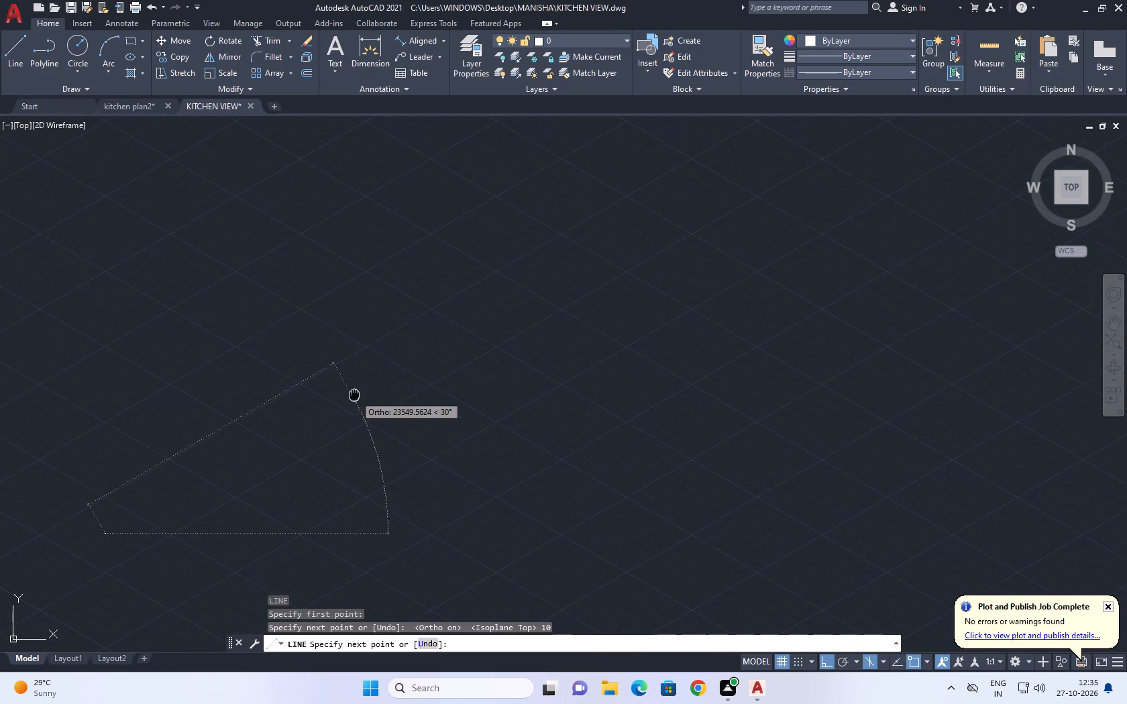
pyautogui.moveTo(355, 396); pyautogui.dragTo(470, 330, button='middle')
pyautogui.scroll(2, 230, 466)
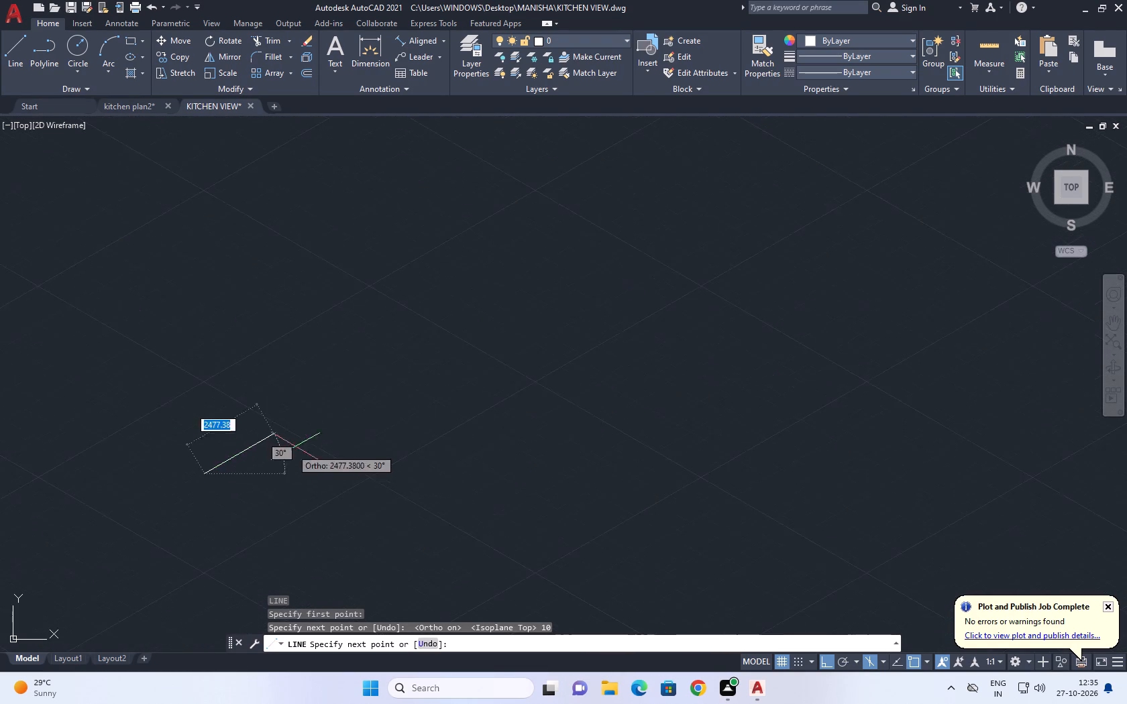
pyautogui.scroll(3, 299, 434)
pyautogui.moveTo(340, 418); pyautogui.dragTo(503, 342, button='middle')
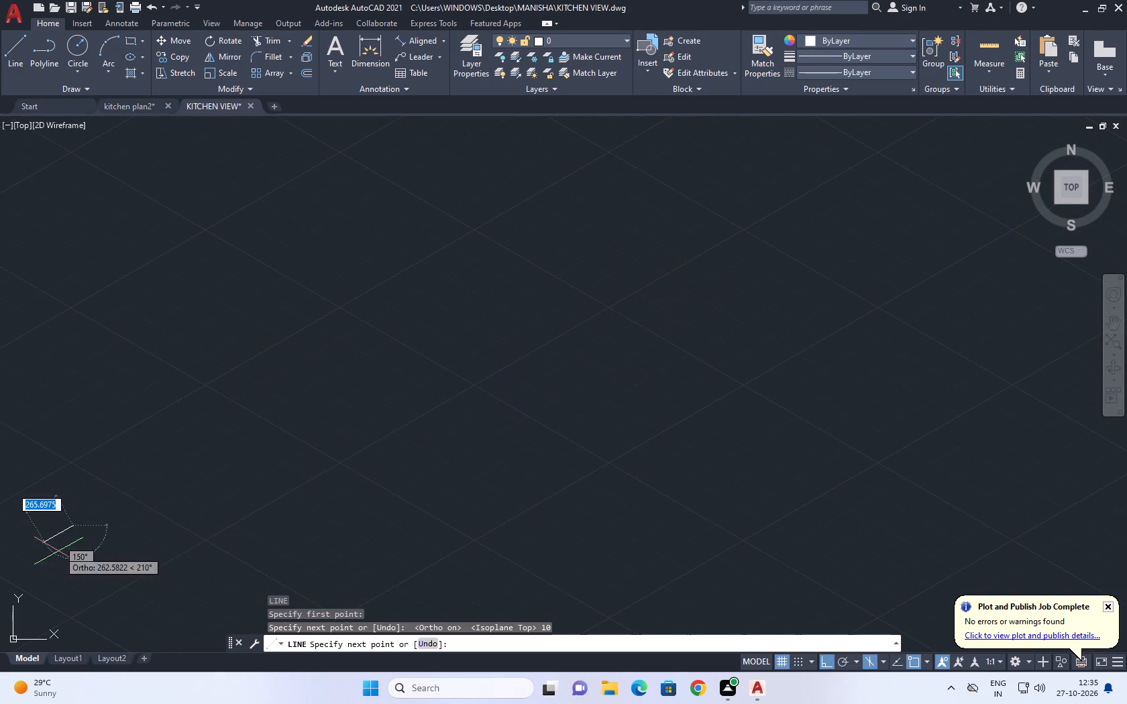
pyautogui.scroll(6, 58, 526)
pyautogui.scroll(3, 267, 515)
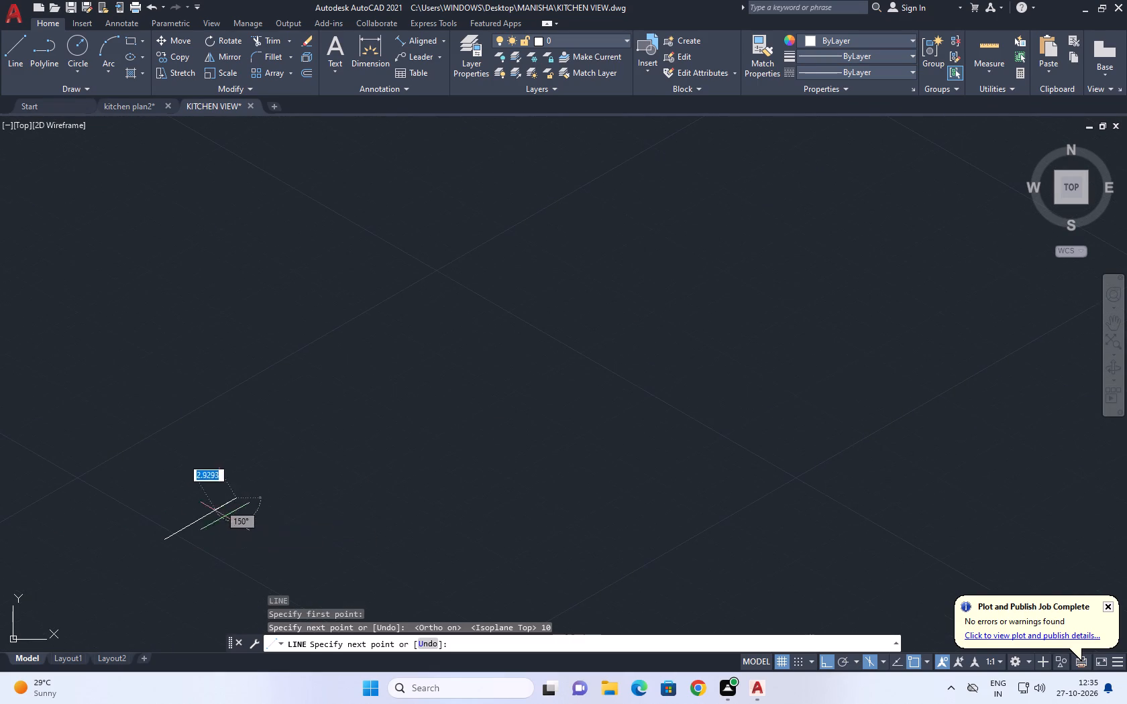
pyautogui.moveTo(263, 510); pyautogui.dragTo(348, 449, button='middle')
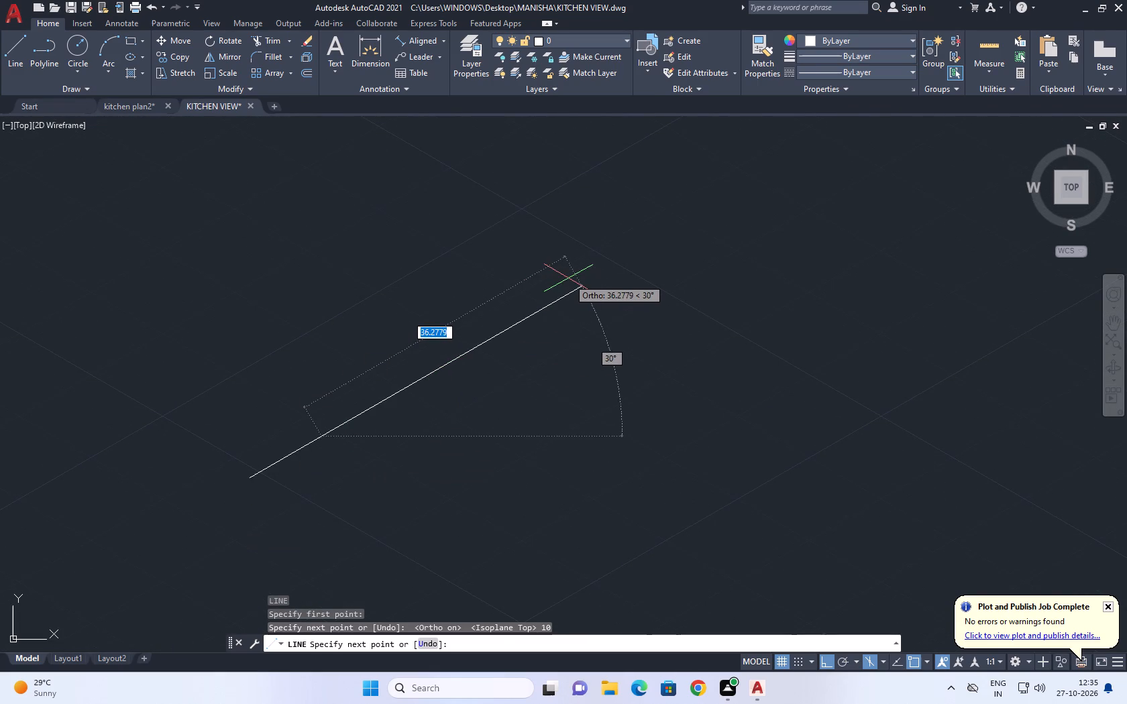
# Undo the 10-unit segment and leave the Line command.
pyautogui.hotkey('ctrl', 'z')
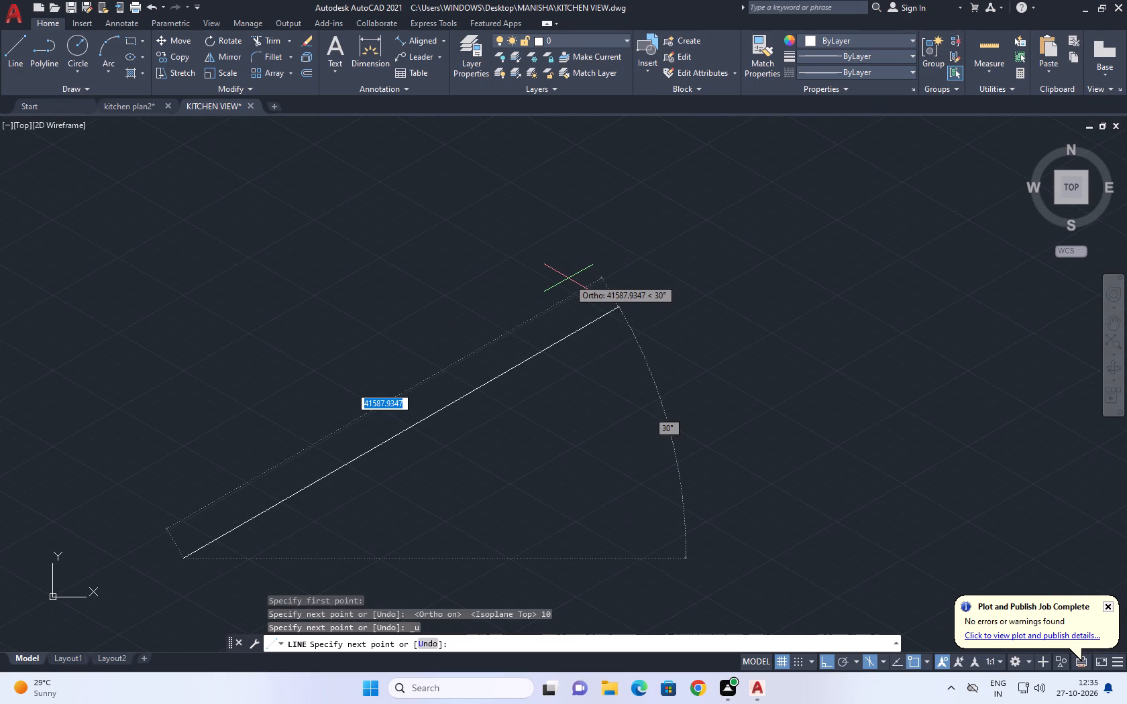
pyautogui.moveTo(504, 402); pyautogui.dragTo(438, 302, button='middle')
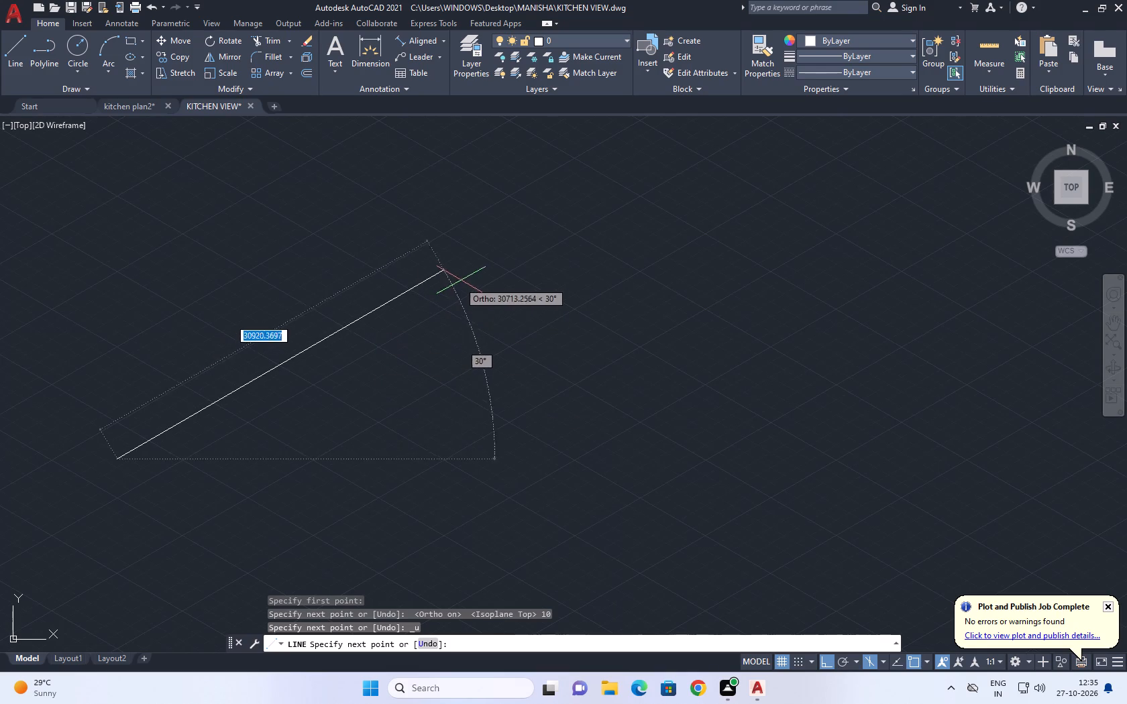
pyautogui.scroll(1, 478, 268)
pyautogui.scroll(-2, 602, 244)
pyautogui.moveTo(546, 207); pyautogui.dragTo(537, 232, button='middle')
pyautogui.moveTo(581, 222); pyautogui.dragTo(511, 304, button='middle')
pyautogui.moveTo(500, 305); pyautogui.dragTo(482, 307, button='middle')
pyautogui.moveTo(617, 260); pyautogui.dragTo(600, 283, button='middle')
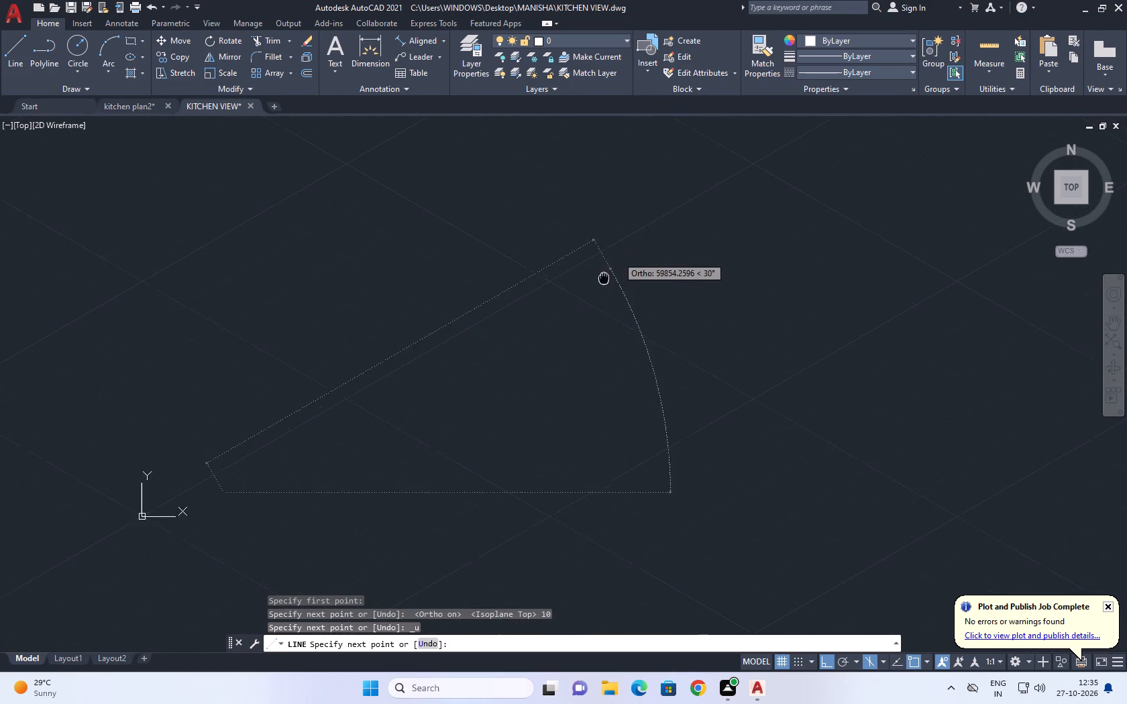
pyautogui.moveTo(600, 283); pyautogui.dragTo(567, 306, button='middle')
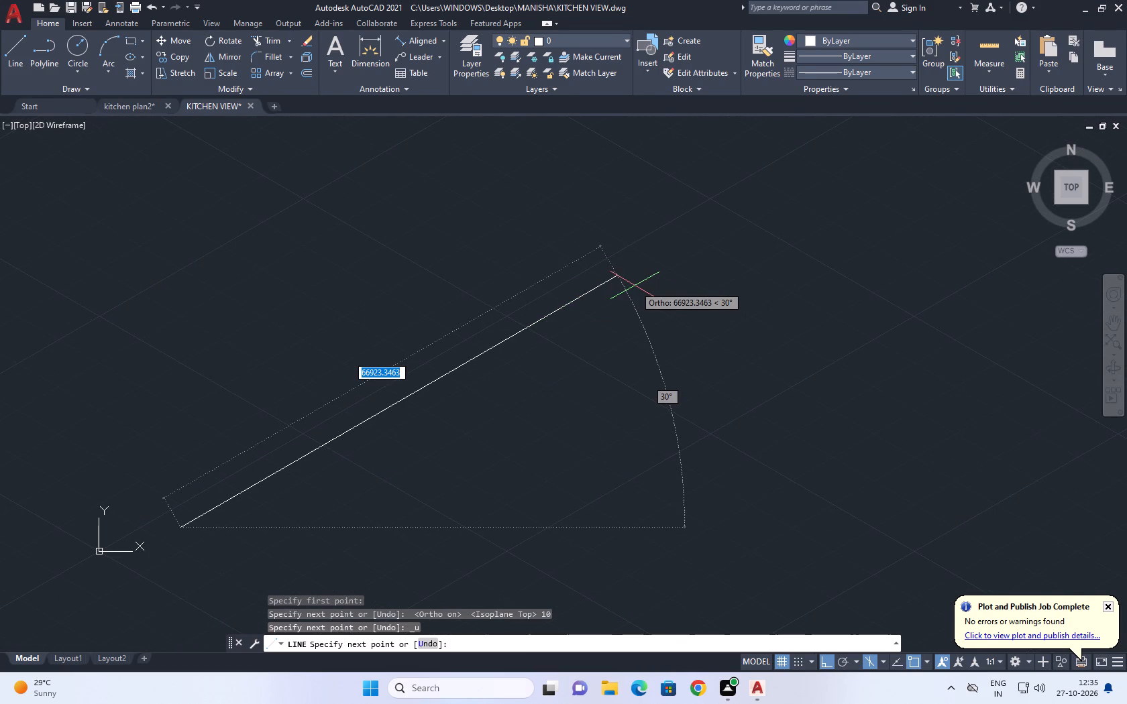
pyautogui.press('Escape')
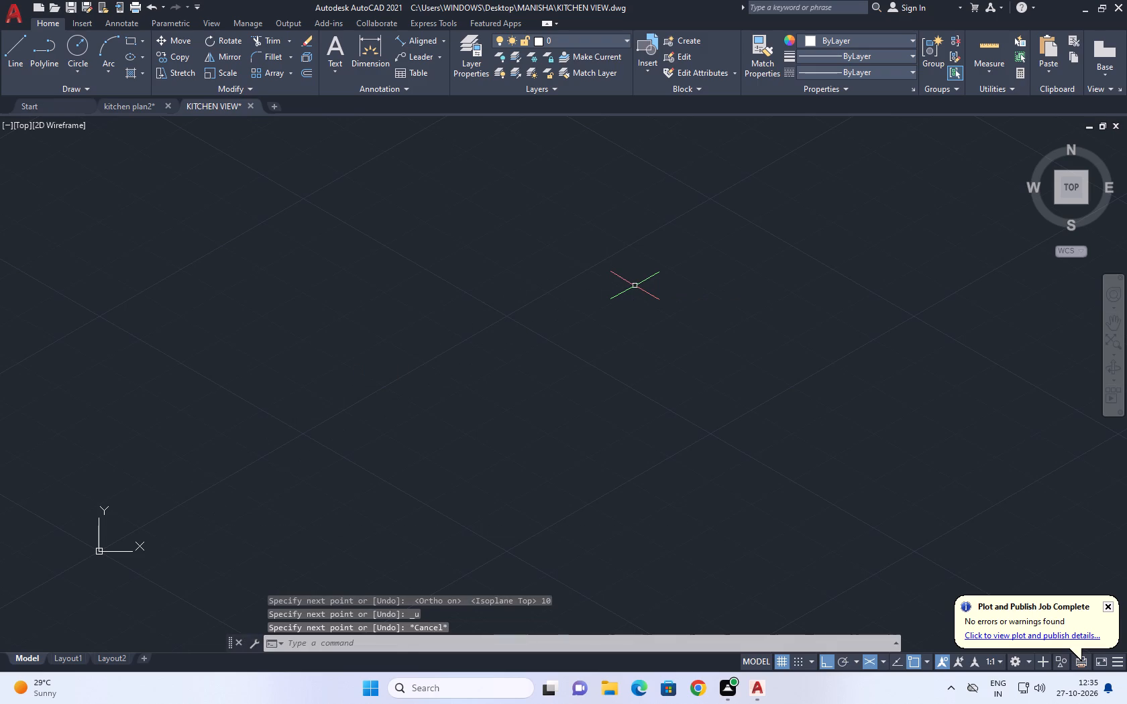
# Configure the drawing units to decimal length with 0.0 precision and millimeters as the insertion scale.
pyautogui.write('UN')
pyautogui.press('space')
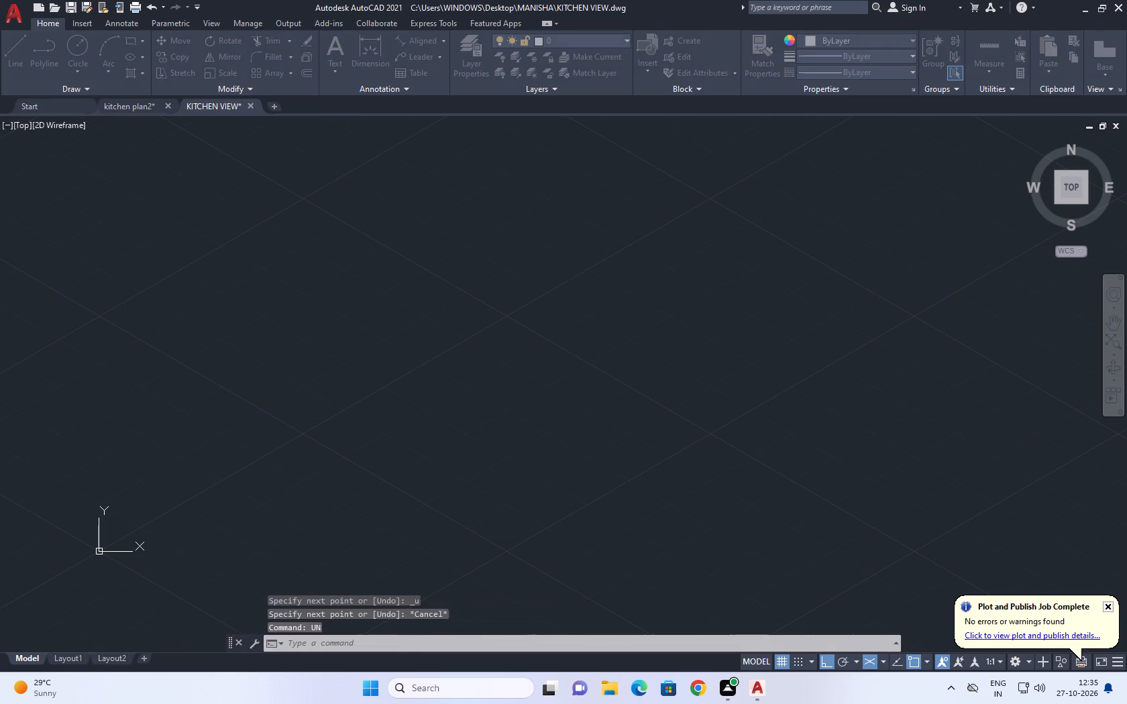
pyautogui.click(535, 244)
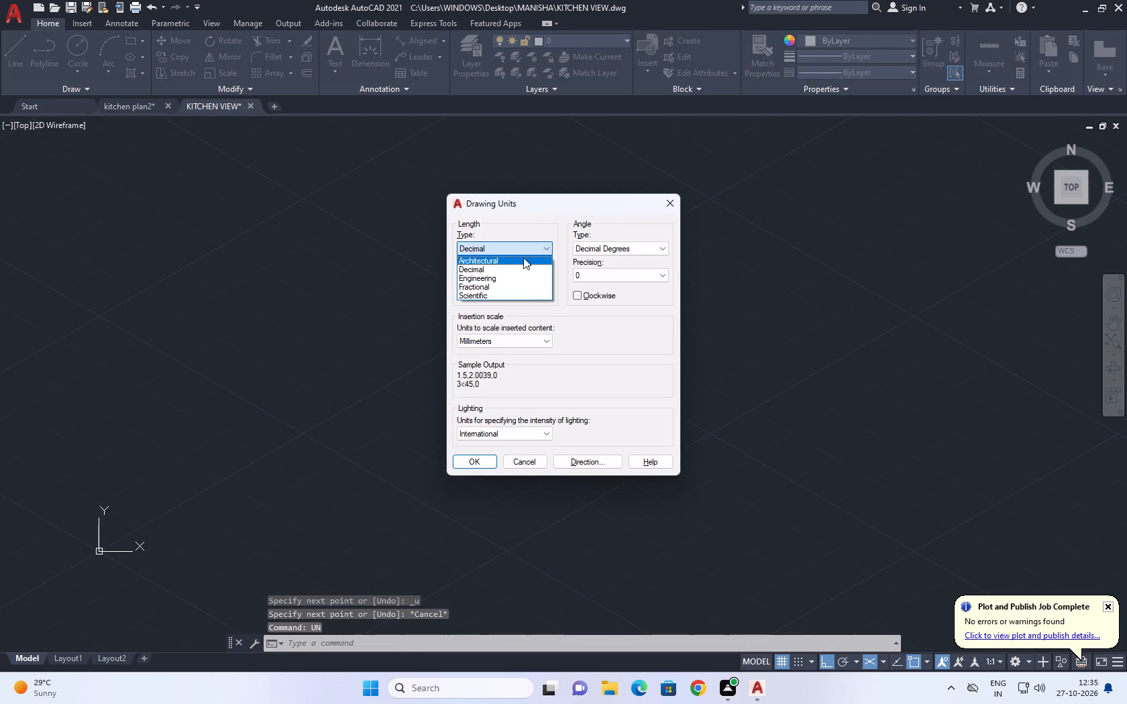
pyautogui.click(504, 274)
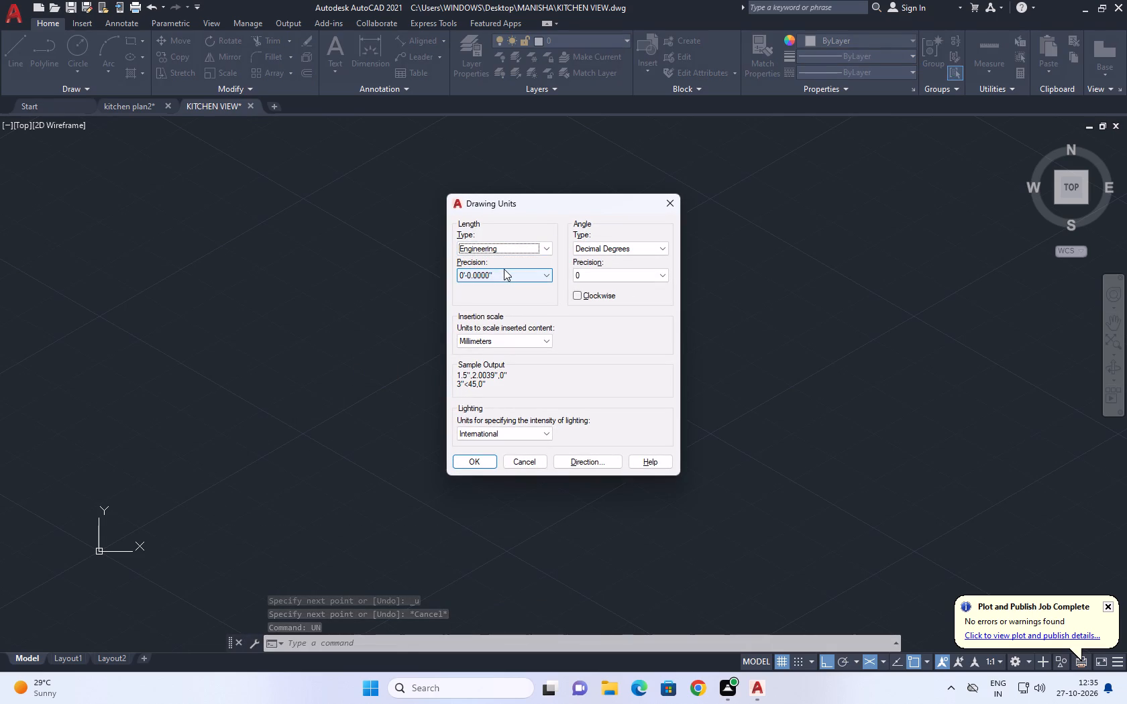
pyautogui.click(525, 245)
pyautogui.click(493, 272)
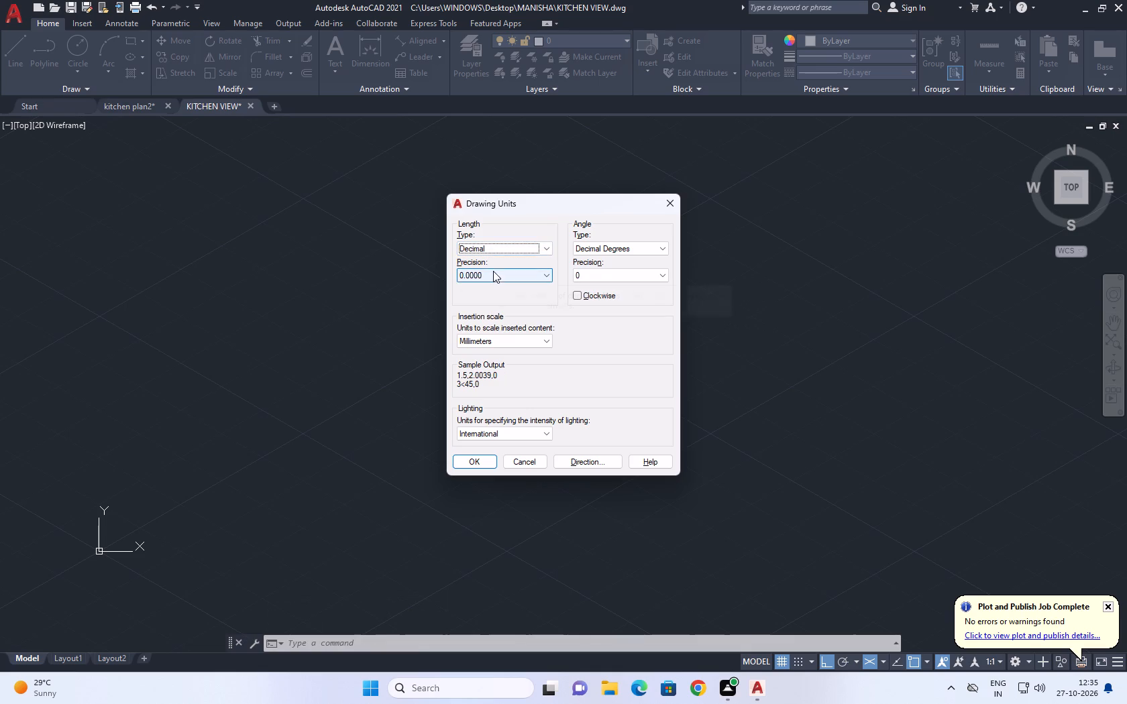
pyautogui.click(494, 271)
pyautogui.click(484, 295)
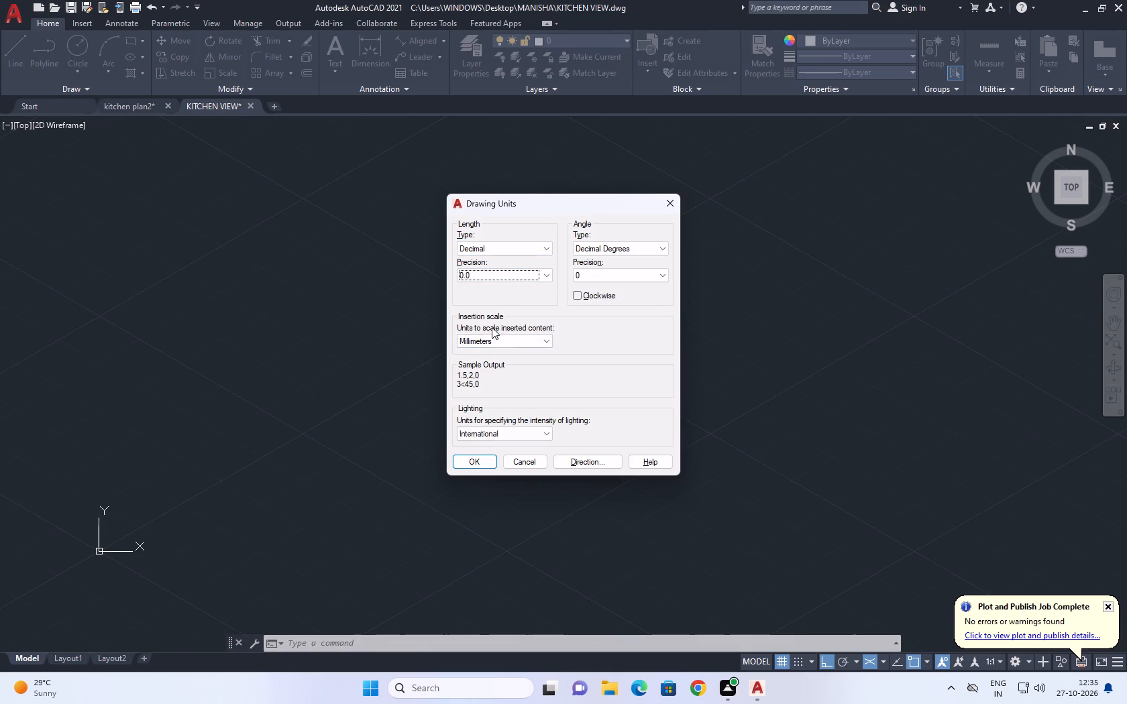
pyautogui.click(499, 348)
pyautogui.click(503, 346)
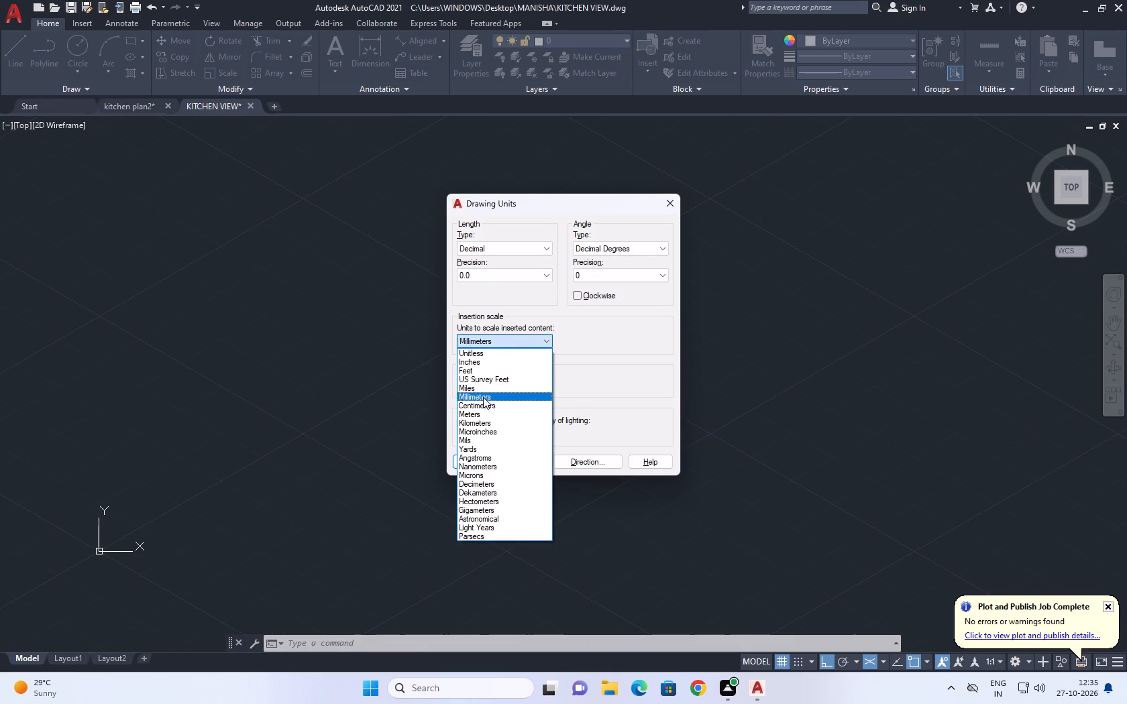
pyautogui.click(484, 402)
pyautogui.click(474, 463)
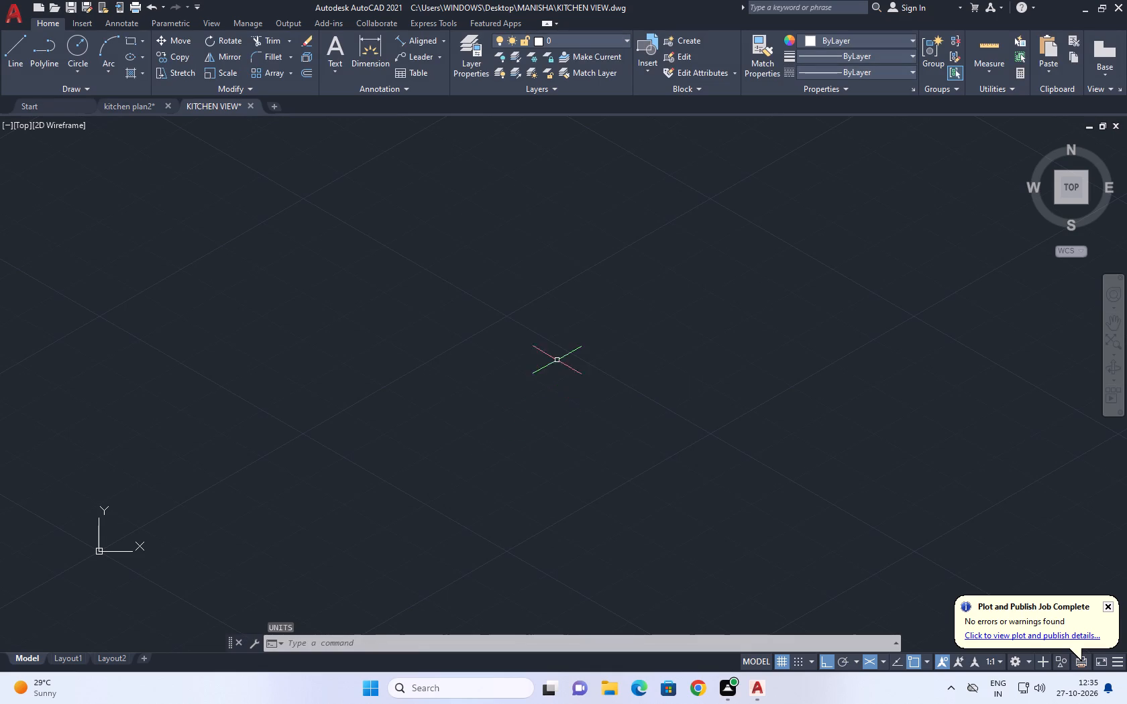
# Modify the ISO-25 dimension style to a linear precision of 0.0 and set it as the current style.
pyautogui.write('D')
pyautogui.press('space')
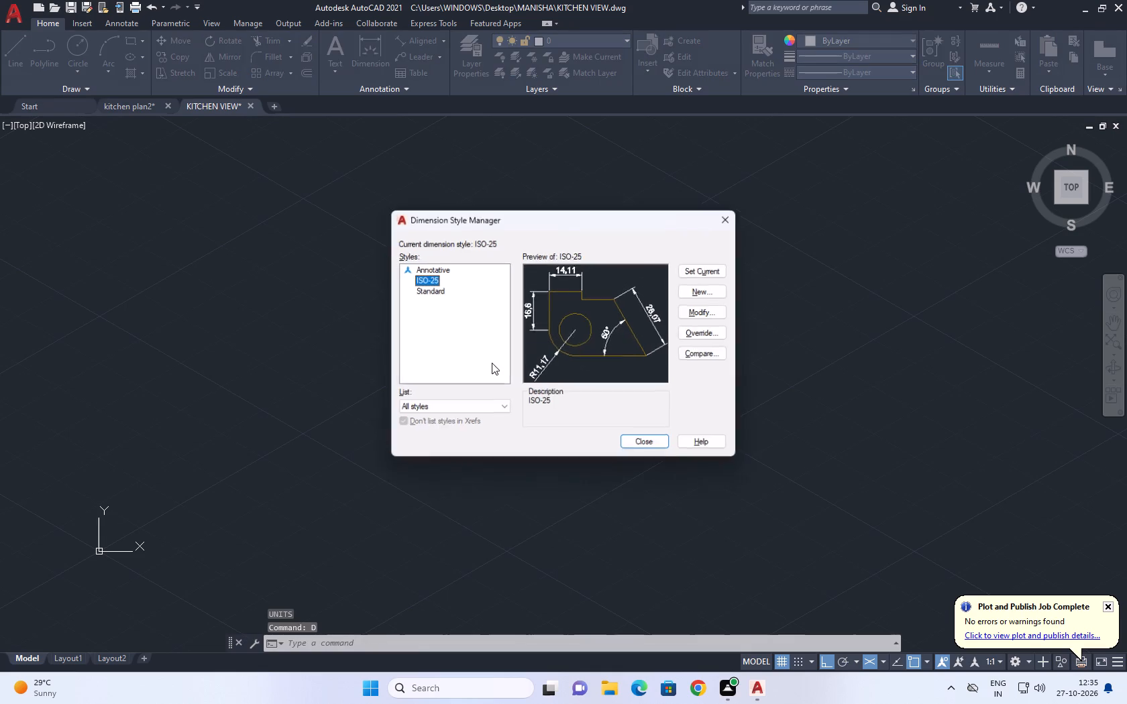
pyautogui.click(690, 312)
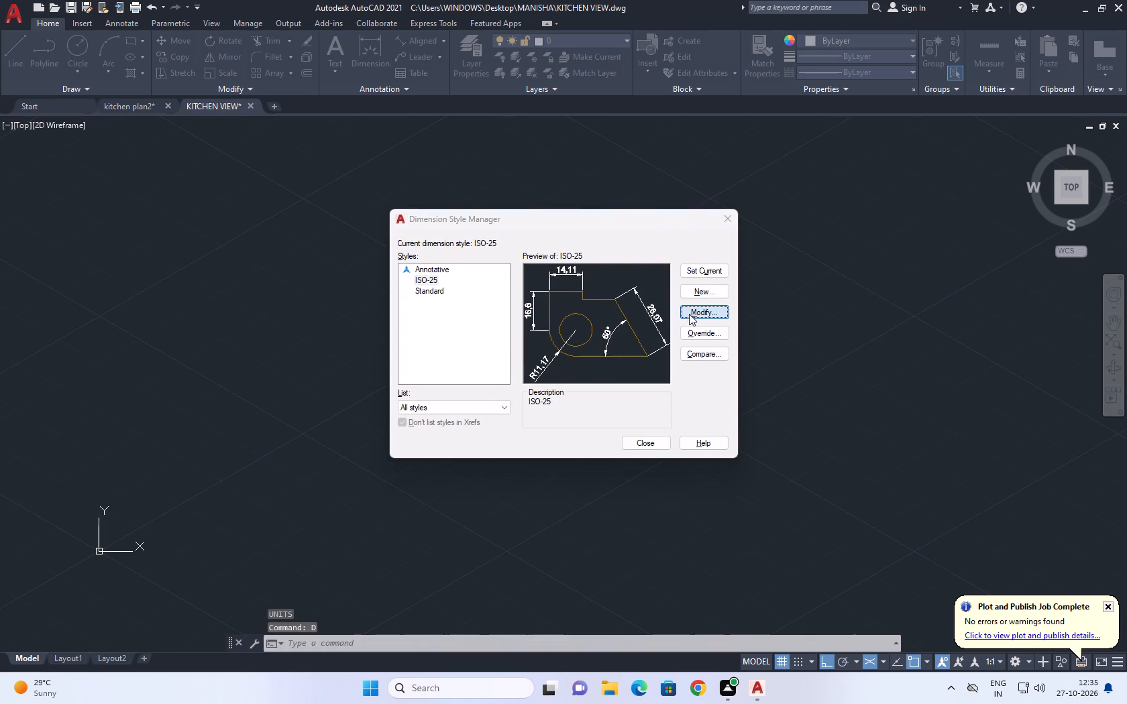
pyautogui.click(491, 241)
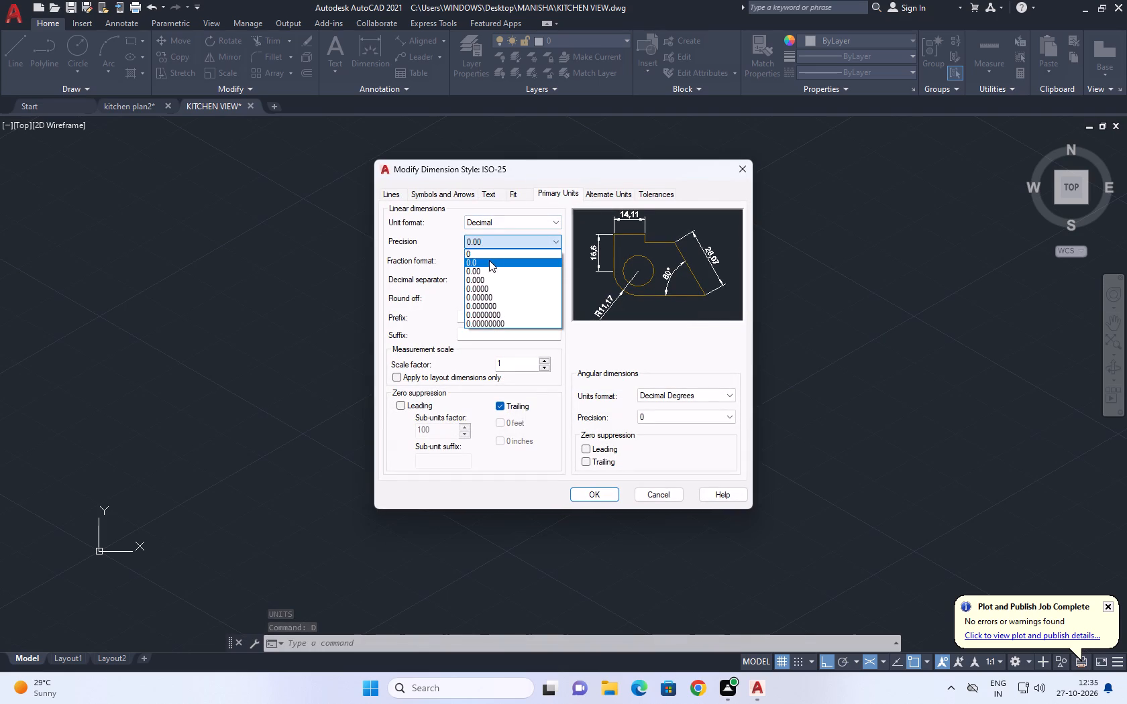
pyautogui.click(486, 261)
pyautogui.click(605, 498)
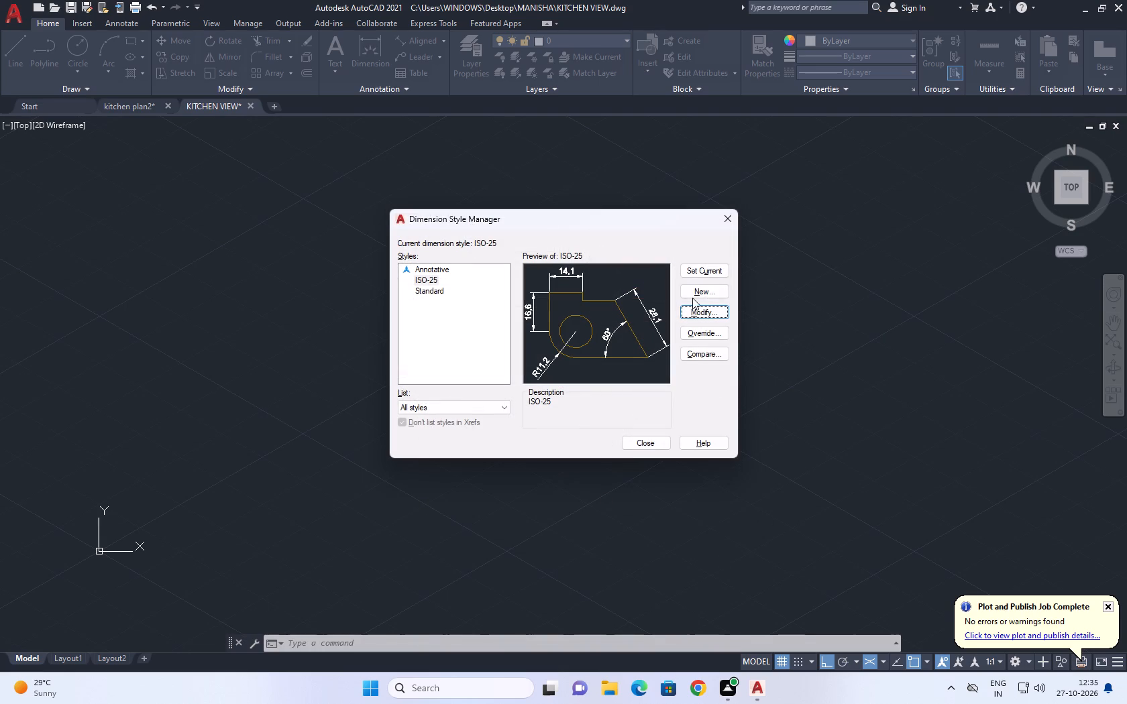
pyautogui.click(703, 273)
pyautogui.click(728, 224)
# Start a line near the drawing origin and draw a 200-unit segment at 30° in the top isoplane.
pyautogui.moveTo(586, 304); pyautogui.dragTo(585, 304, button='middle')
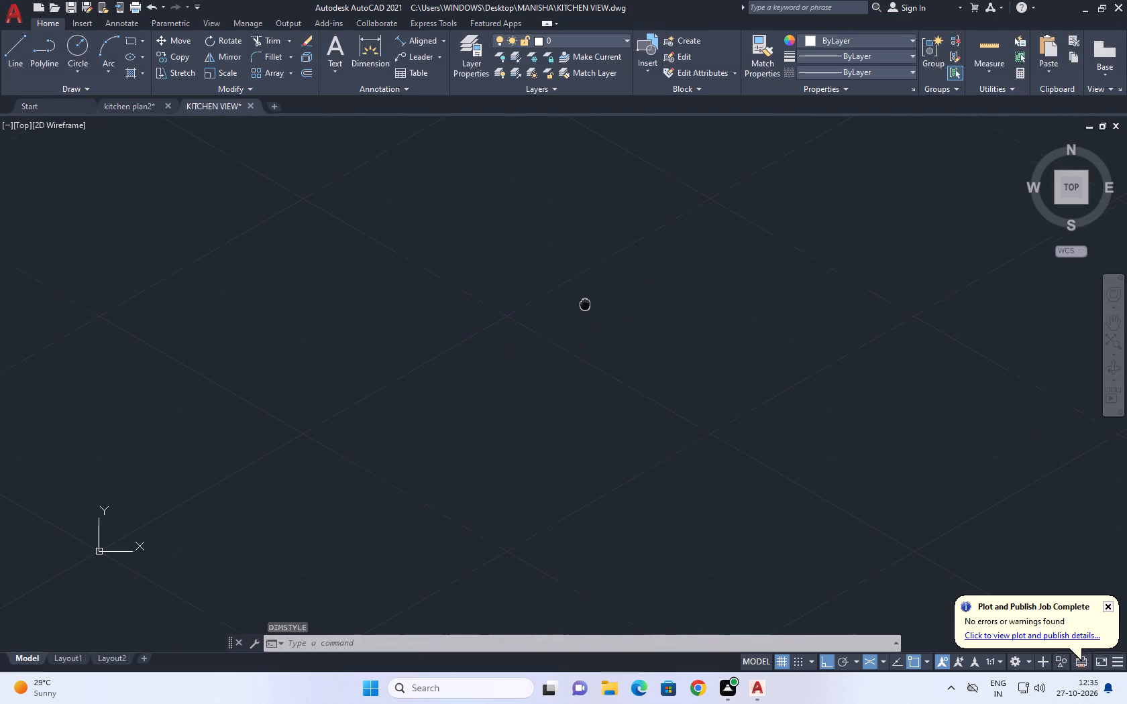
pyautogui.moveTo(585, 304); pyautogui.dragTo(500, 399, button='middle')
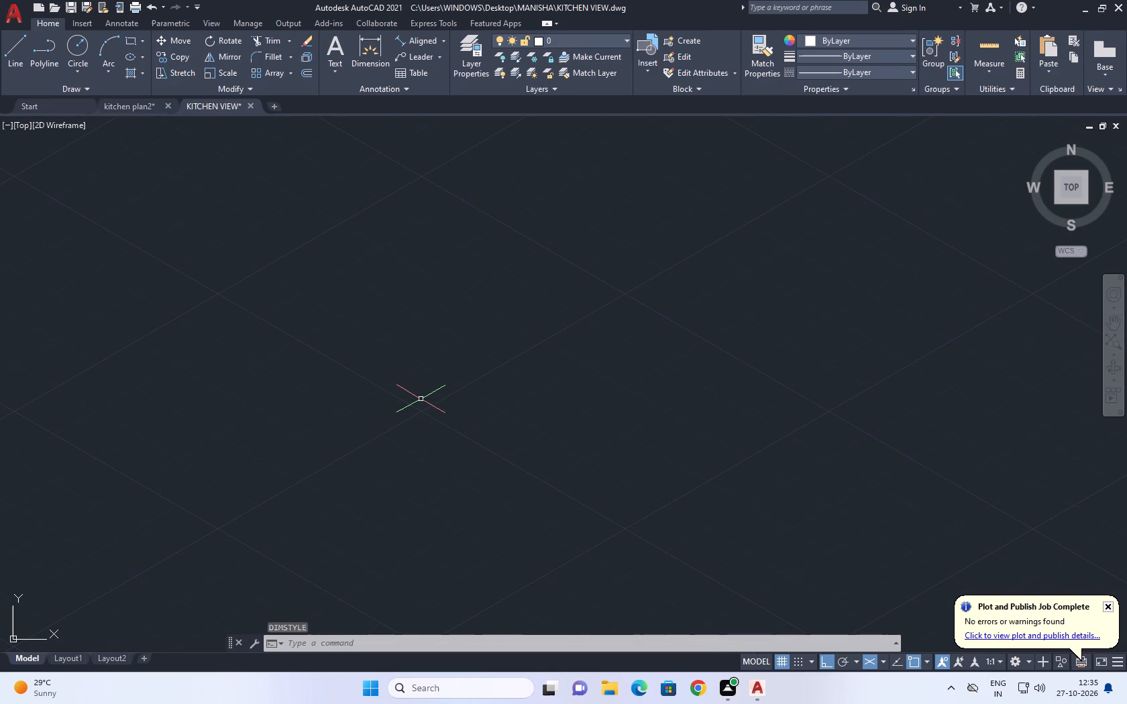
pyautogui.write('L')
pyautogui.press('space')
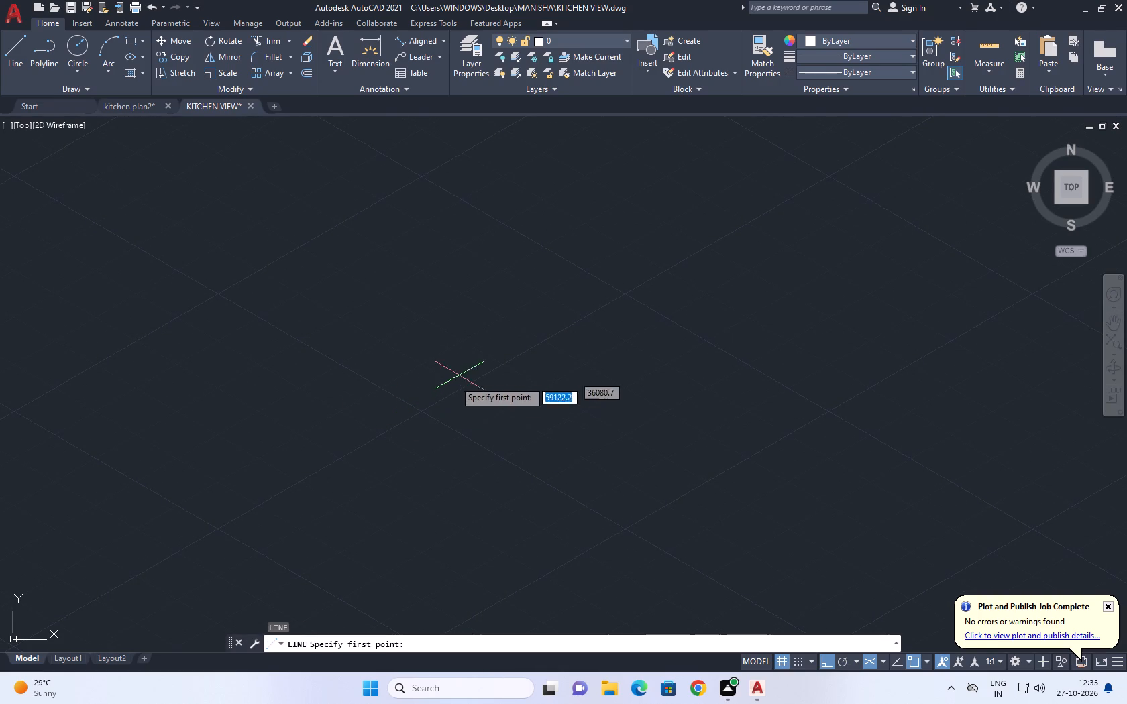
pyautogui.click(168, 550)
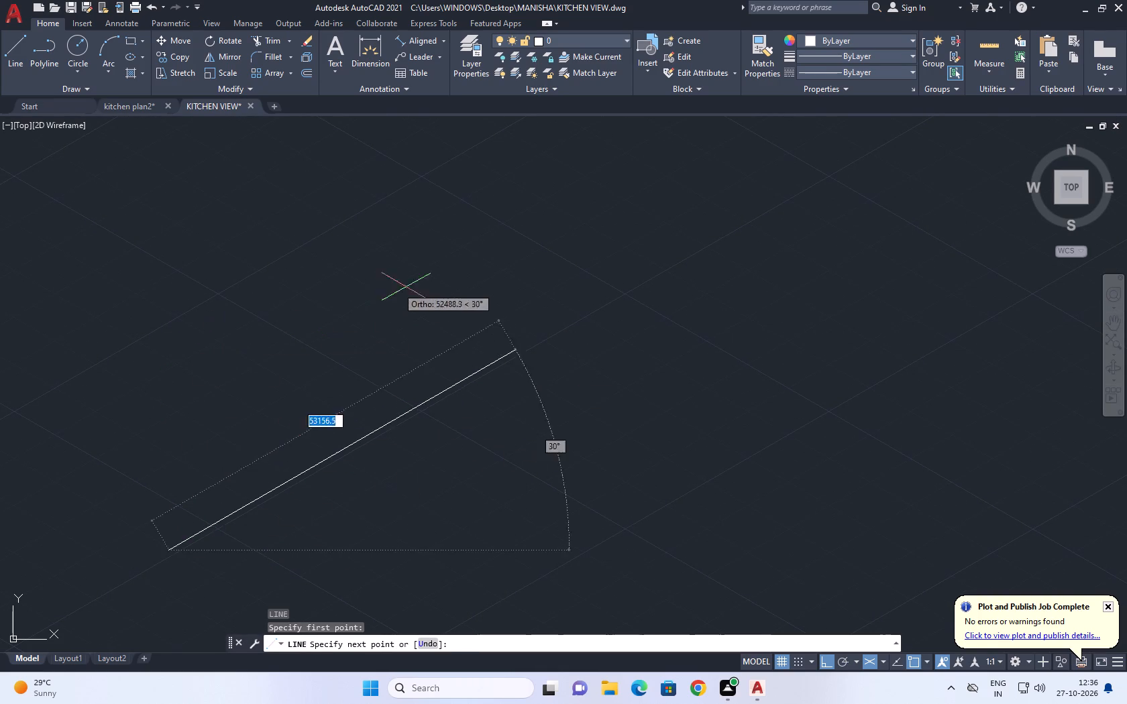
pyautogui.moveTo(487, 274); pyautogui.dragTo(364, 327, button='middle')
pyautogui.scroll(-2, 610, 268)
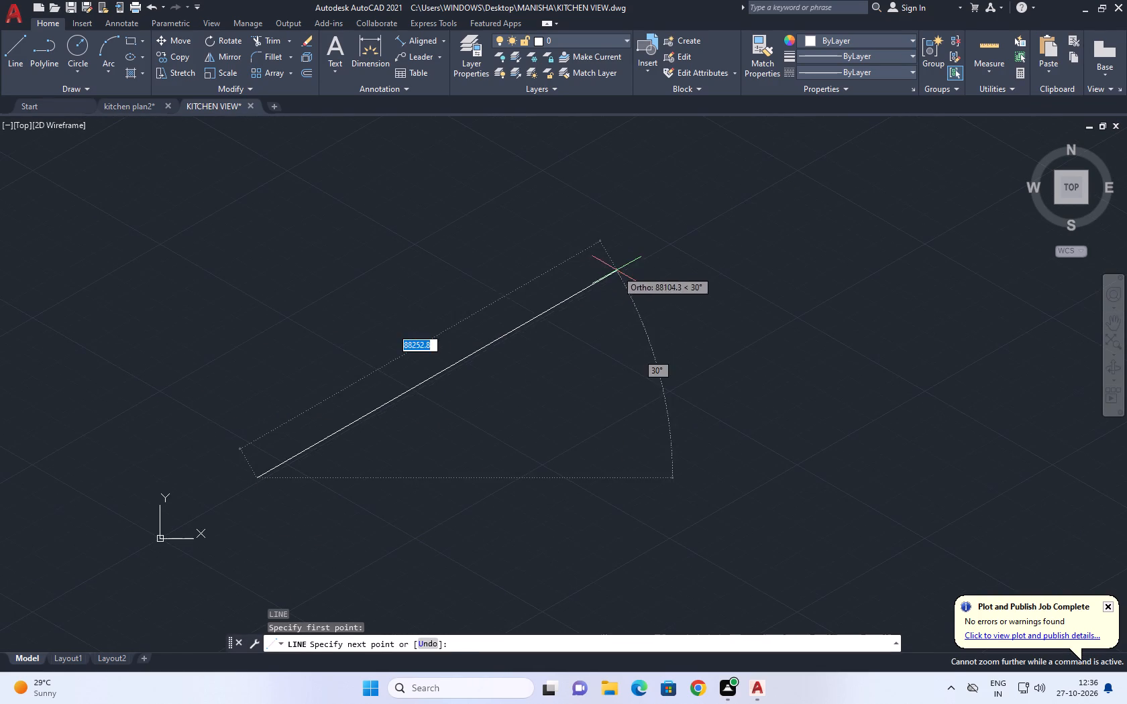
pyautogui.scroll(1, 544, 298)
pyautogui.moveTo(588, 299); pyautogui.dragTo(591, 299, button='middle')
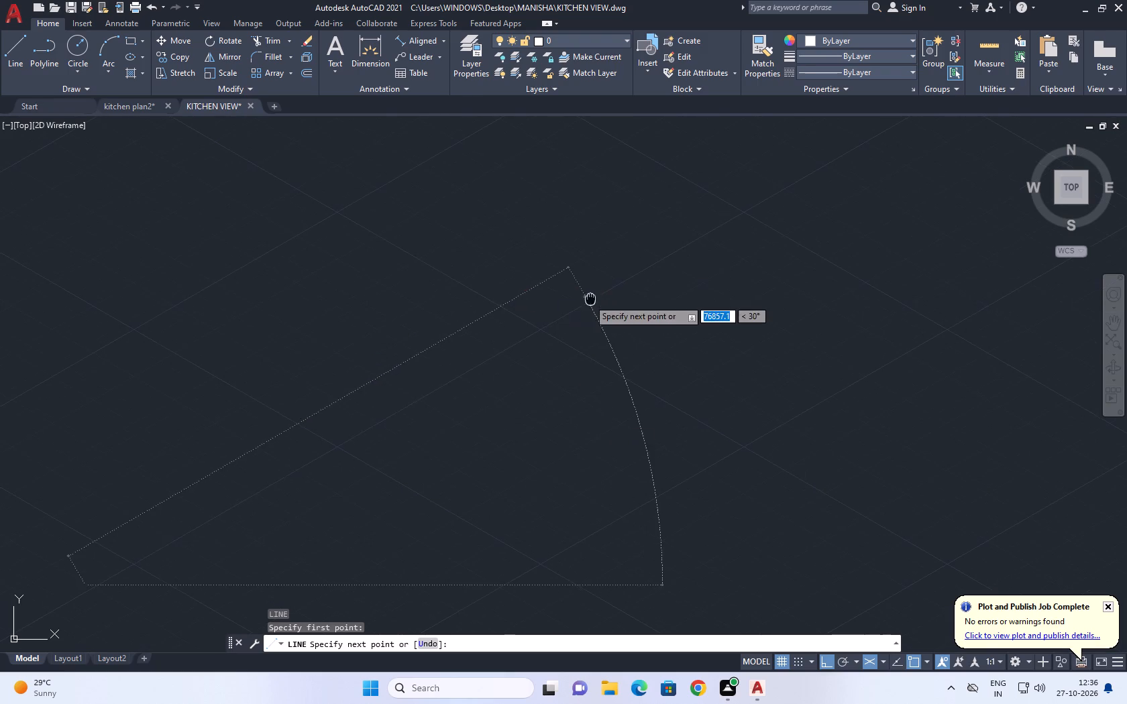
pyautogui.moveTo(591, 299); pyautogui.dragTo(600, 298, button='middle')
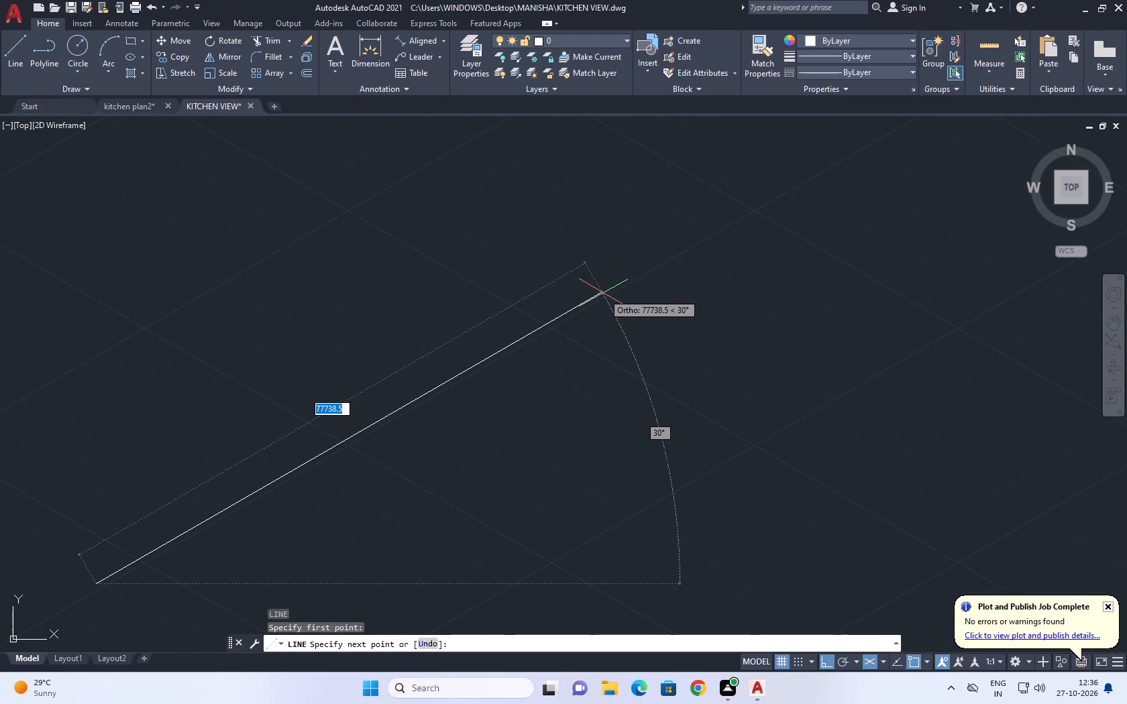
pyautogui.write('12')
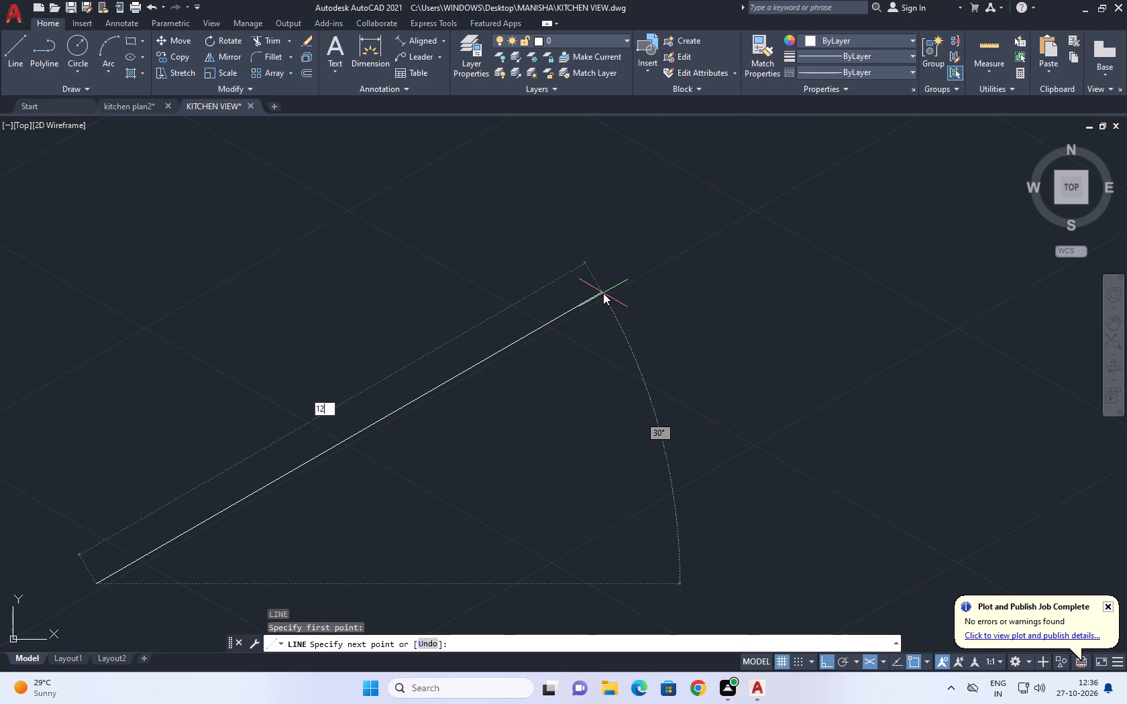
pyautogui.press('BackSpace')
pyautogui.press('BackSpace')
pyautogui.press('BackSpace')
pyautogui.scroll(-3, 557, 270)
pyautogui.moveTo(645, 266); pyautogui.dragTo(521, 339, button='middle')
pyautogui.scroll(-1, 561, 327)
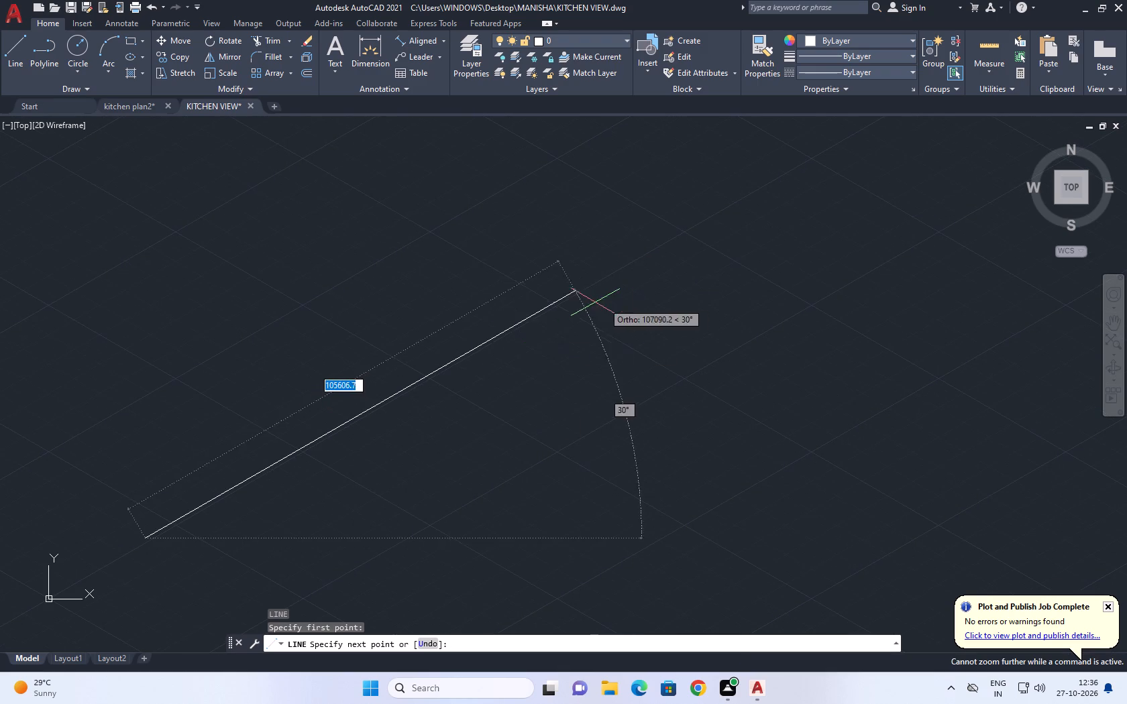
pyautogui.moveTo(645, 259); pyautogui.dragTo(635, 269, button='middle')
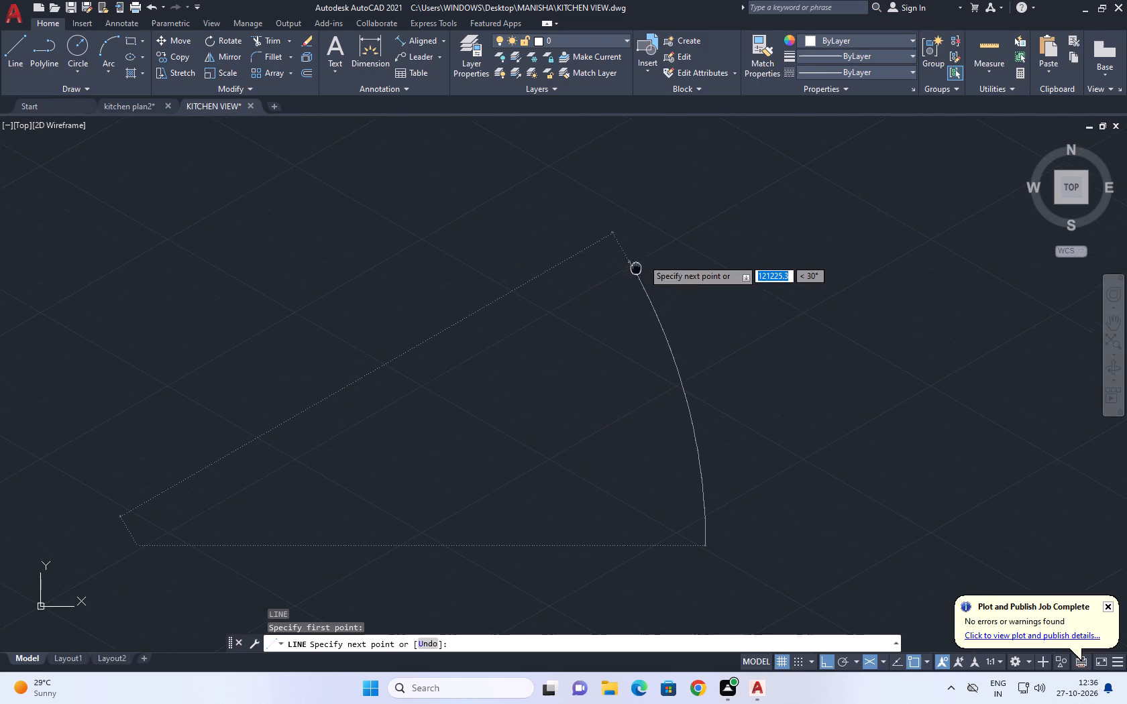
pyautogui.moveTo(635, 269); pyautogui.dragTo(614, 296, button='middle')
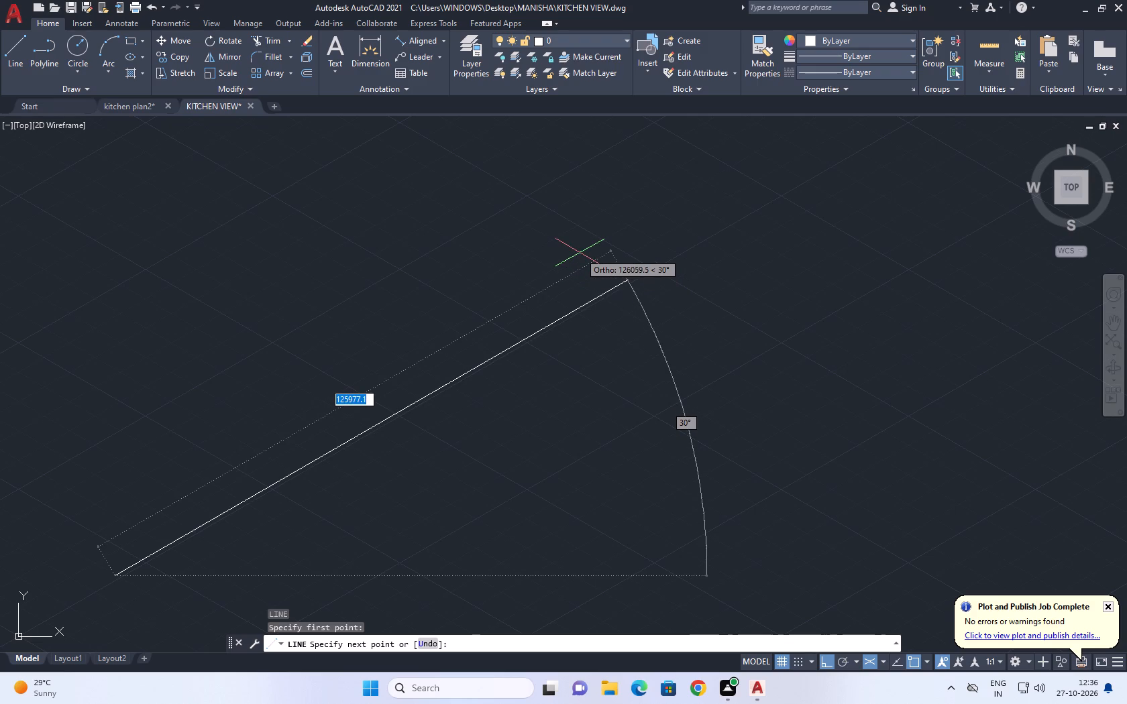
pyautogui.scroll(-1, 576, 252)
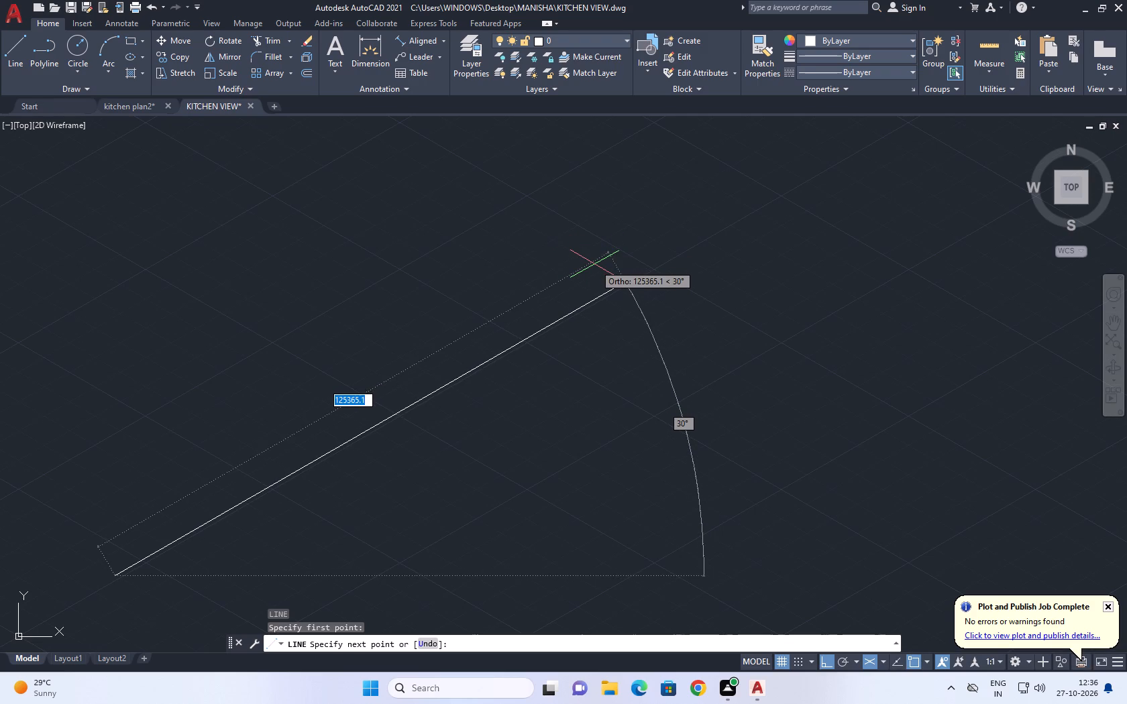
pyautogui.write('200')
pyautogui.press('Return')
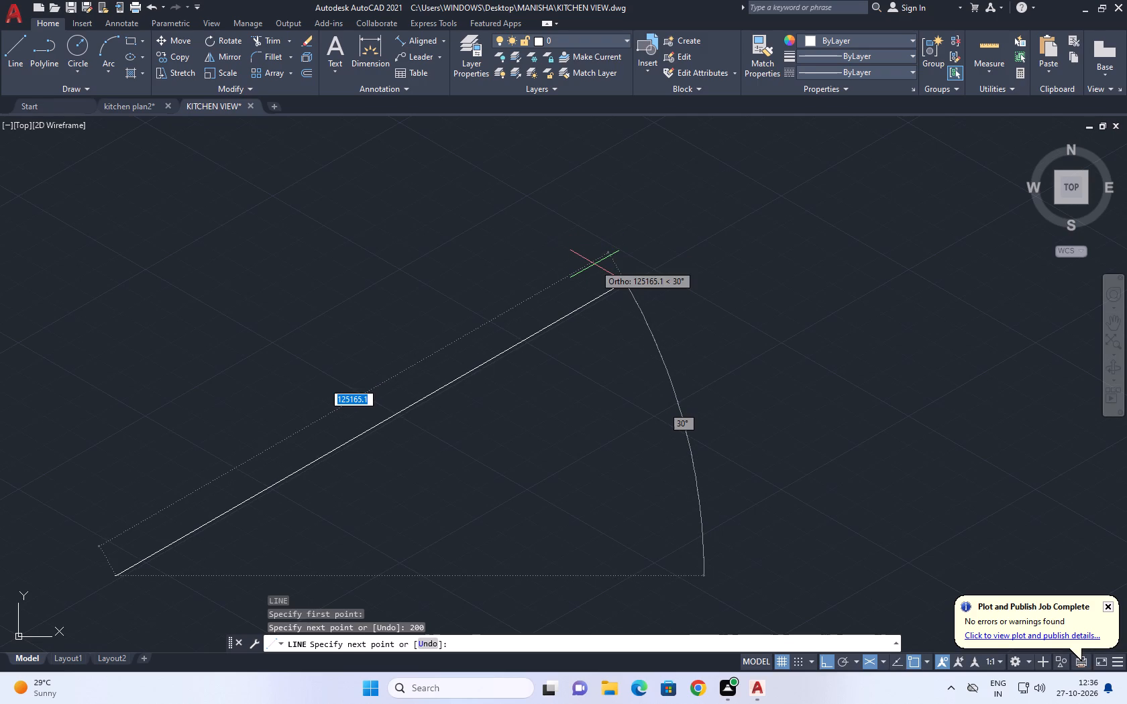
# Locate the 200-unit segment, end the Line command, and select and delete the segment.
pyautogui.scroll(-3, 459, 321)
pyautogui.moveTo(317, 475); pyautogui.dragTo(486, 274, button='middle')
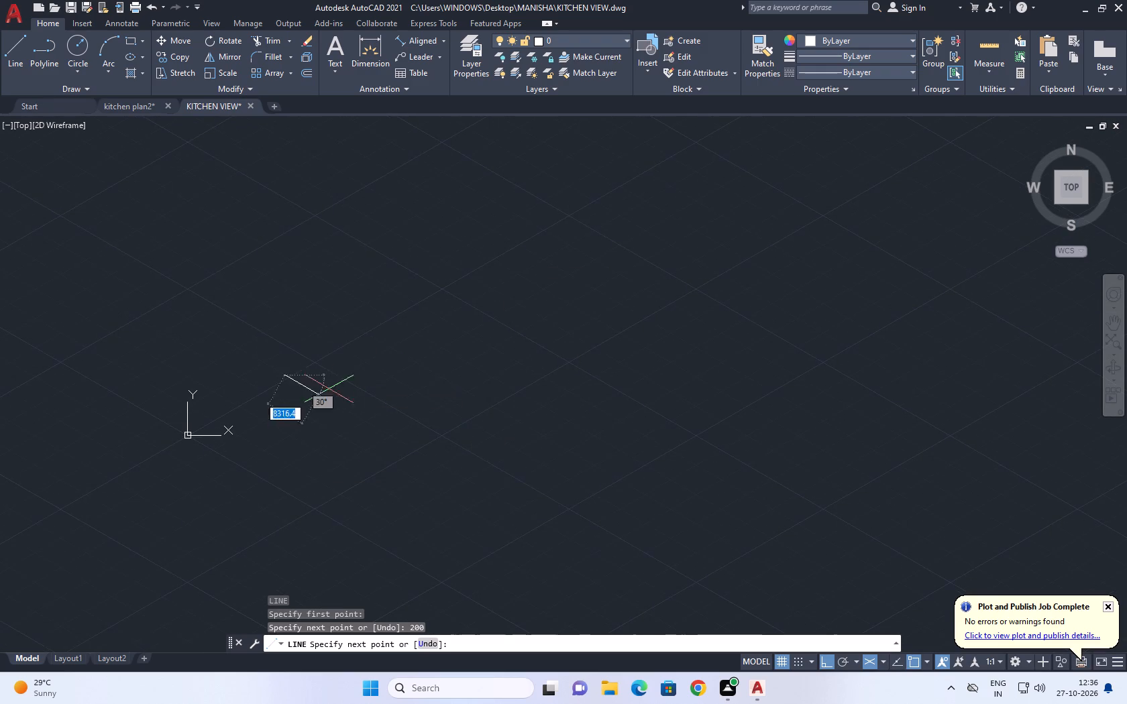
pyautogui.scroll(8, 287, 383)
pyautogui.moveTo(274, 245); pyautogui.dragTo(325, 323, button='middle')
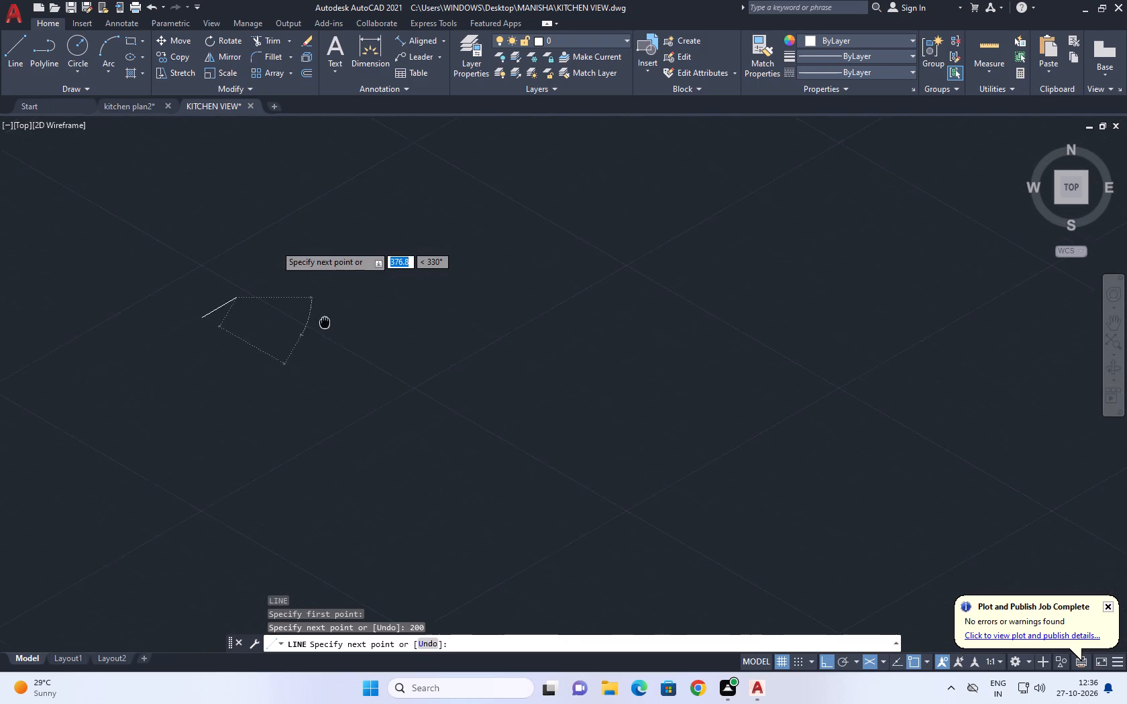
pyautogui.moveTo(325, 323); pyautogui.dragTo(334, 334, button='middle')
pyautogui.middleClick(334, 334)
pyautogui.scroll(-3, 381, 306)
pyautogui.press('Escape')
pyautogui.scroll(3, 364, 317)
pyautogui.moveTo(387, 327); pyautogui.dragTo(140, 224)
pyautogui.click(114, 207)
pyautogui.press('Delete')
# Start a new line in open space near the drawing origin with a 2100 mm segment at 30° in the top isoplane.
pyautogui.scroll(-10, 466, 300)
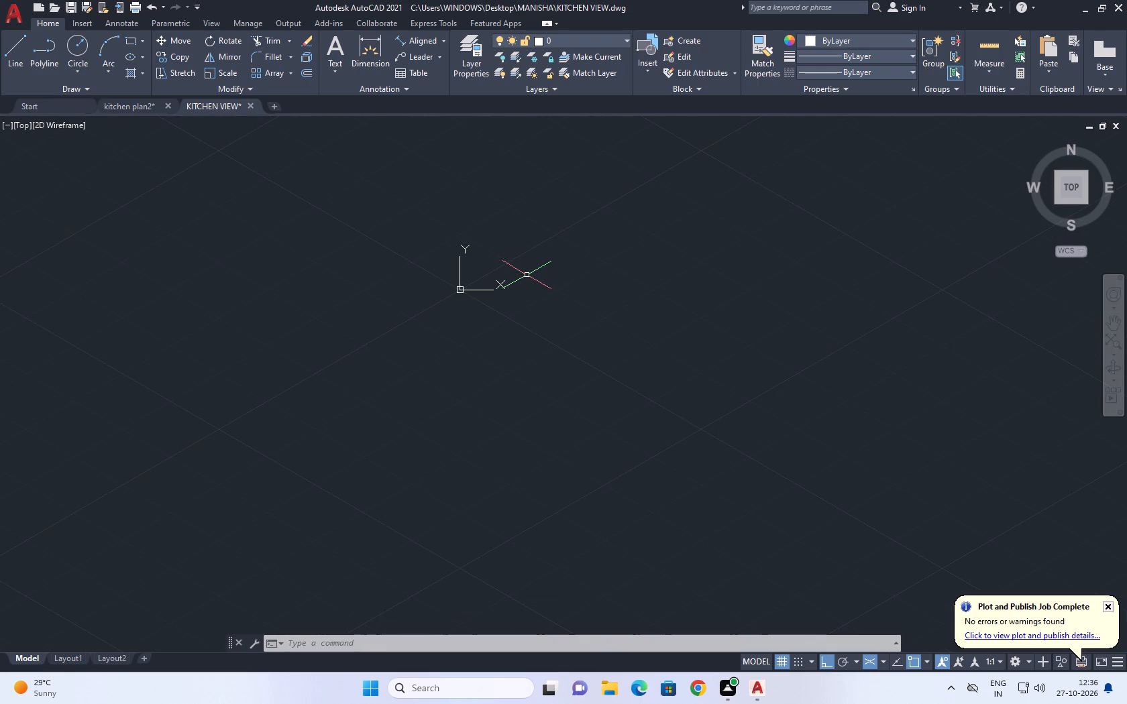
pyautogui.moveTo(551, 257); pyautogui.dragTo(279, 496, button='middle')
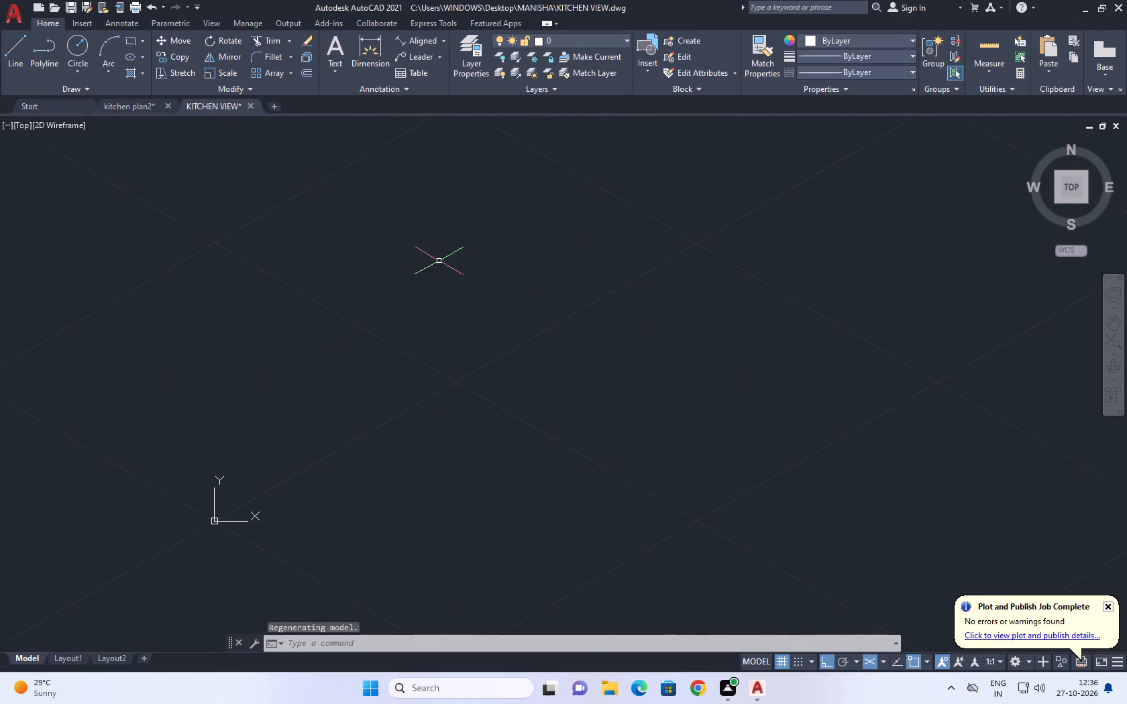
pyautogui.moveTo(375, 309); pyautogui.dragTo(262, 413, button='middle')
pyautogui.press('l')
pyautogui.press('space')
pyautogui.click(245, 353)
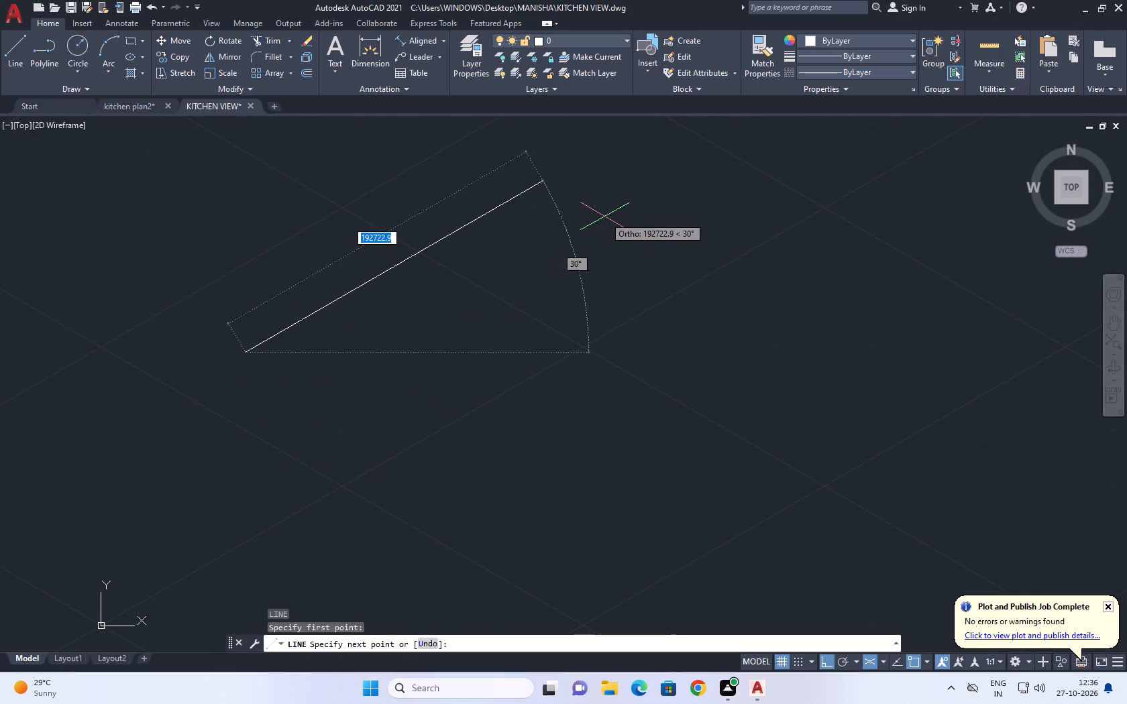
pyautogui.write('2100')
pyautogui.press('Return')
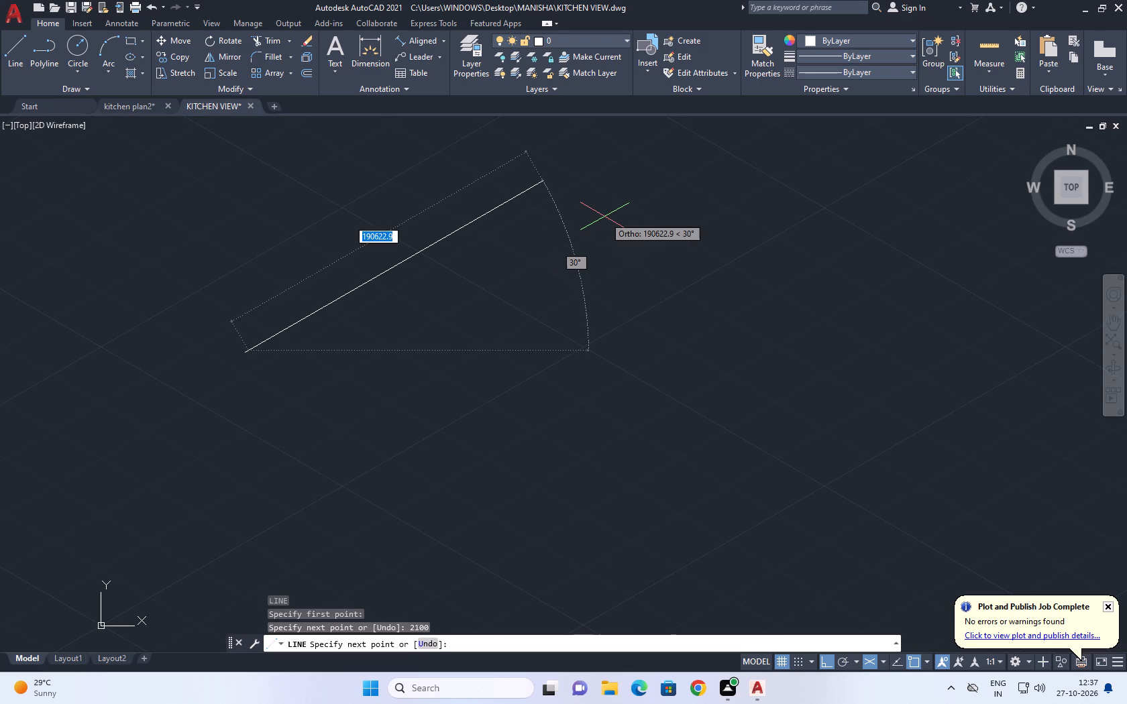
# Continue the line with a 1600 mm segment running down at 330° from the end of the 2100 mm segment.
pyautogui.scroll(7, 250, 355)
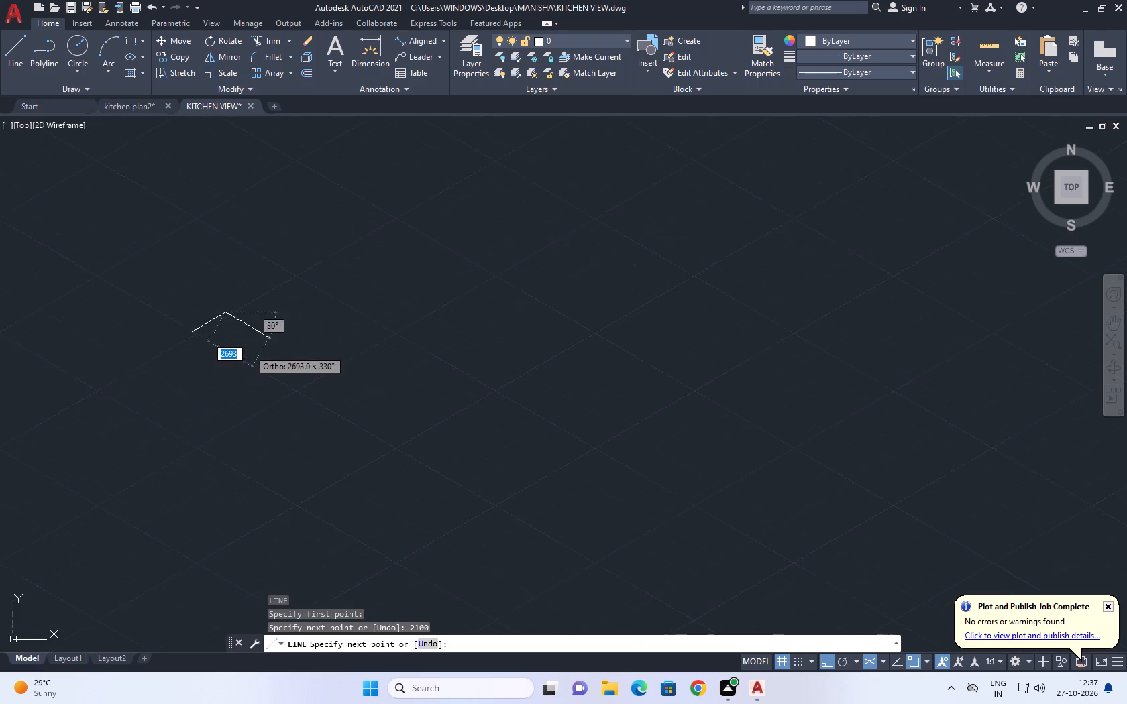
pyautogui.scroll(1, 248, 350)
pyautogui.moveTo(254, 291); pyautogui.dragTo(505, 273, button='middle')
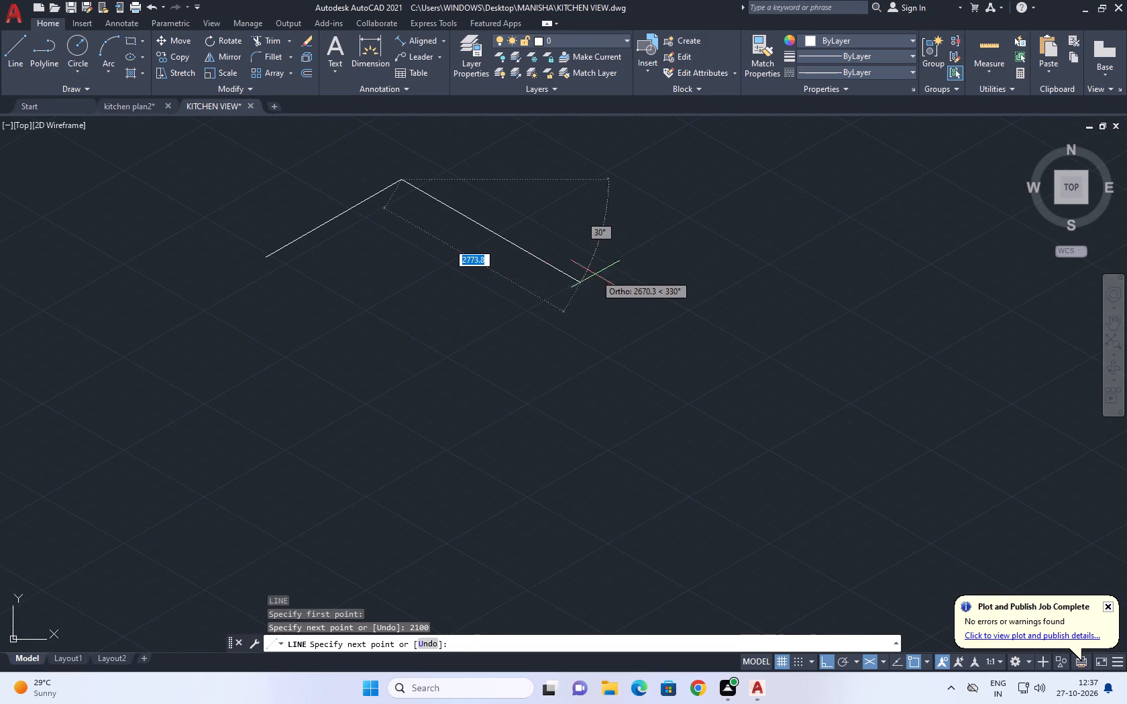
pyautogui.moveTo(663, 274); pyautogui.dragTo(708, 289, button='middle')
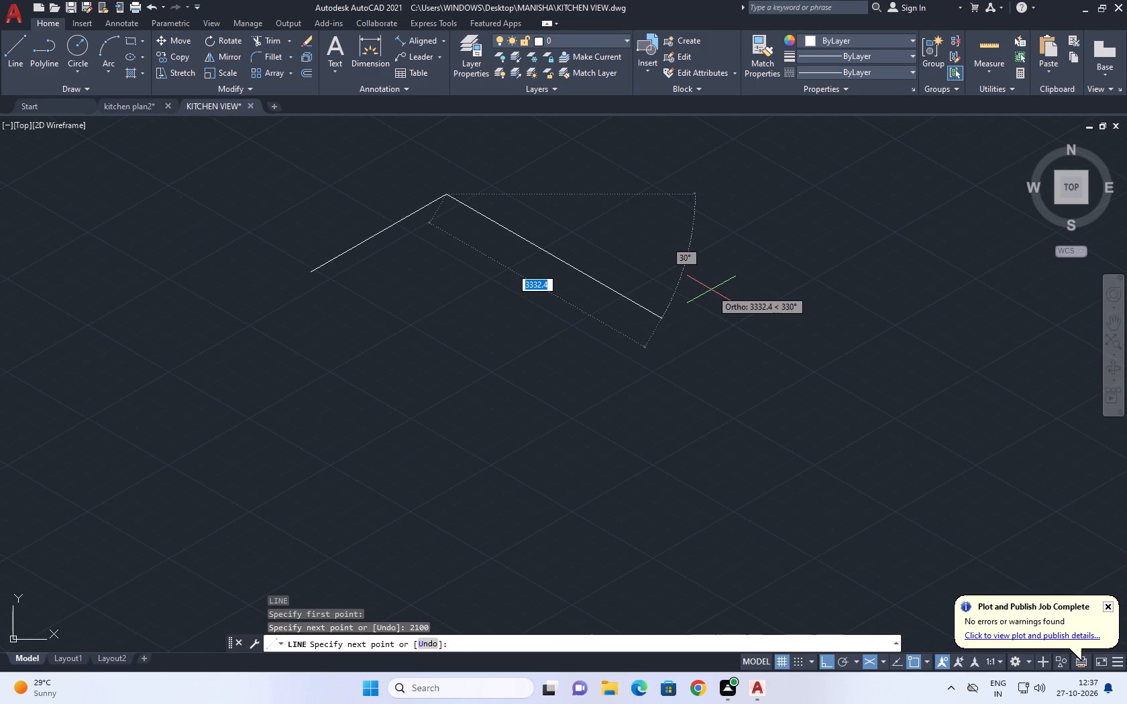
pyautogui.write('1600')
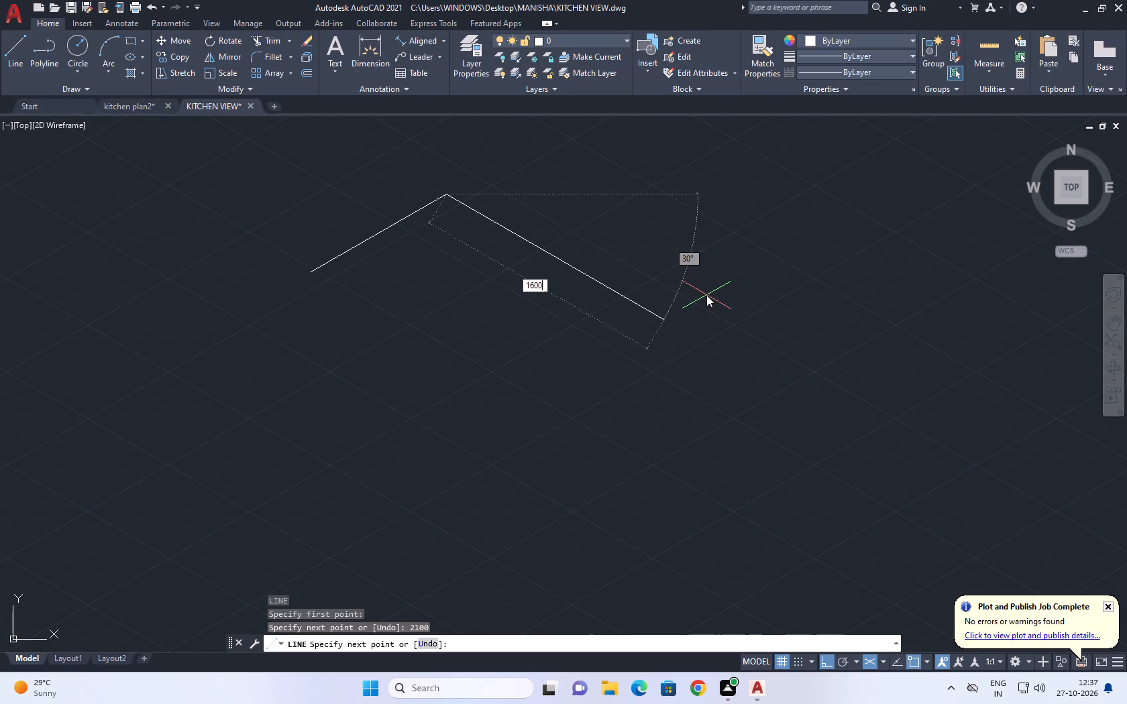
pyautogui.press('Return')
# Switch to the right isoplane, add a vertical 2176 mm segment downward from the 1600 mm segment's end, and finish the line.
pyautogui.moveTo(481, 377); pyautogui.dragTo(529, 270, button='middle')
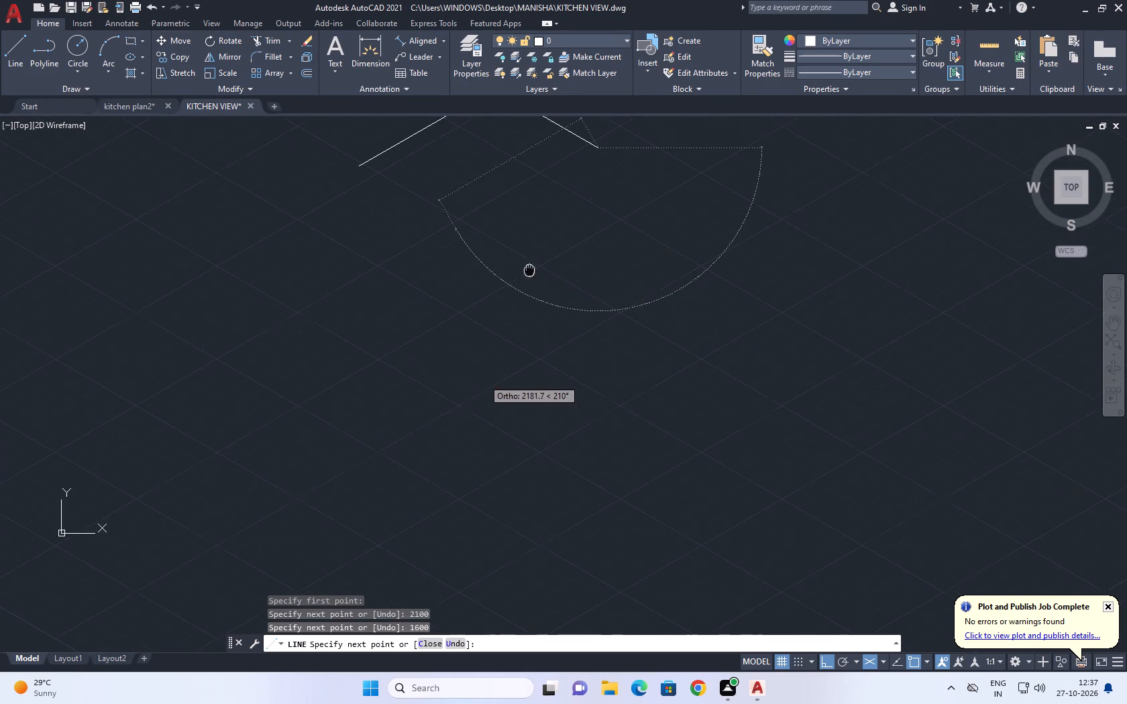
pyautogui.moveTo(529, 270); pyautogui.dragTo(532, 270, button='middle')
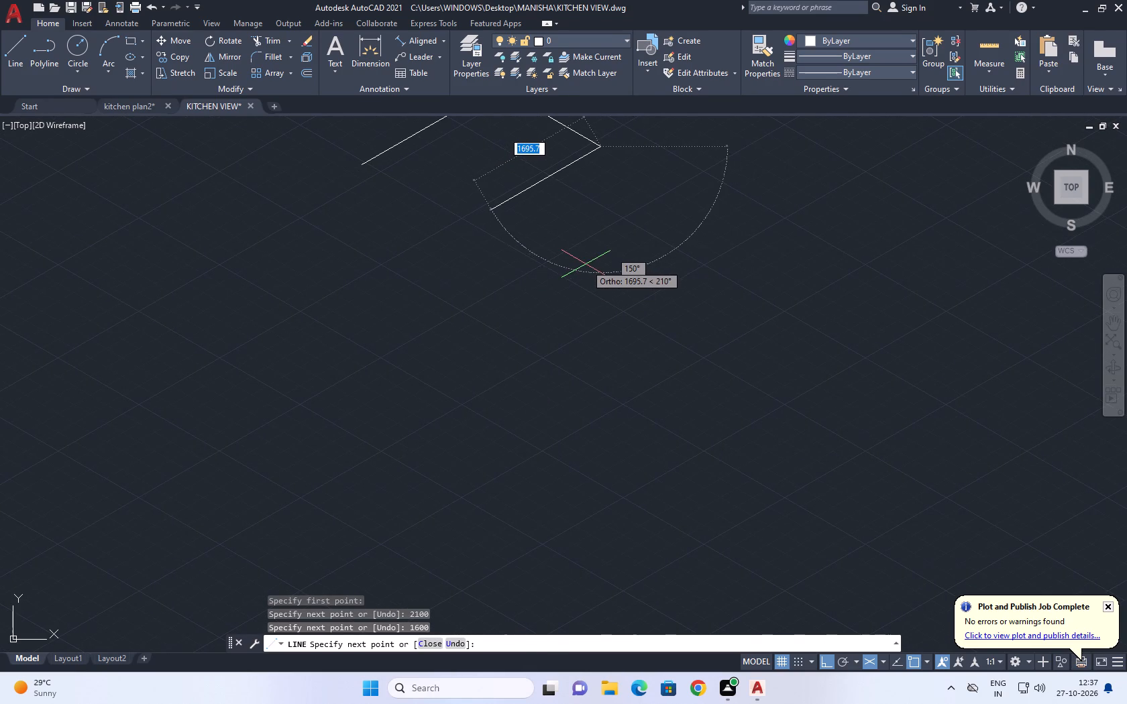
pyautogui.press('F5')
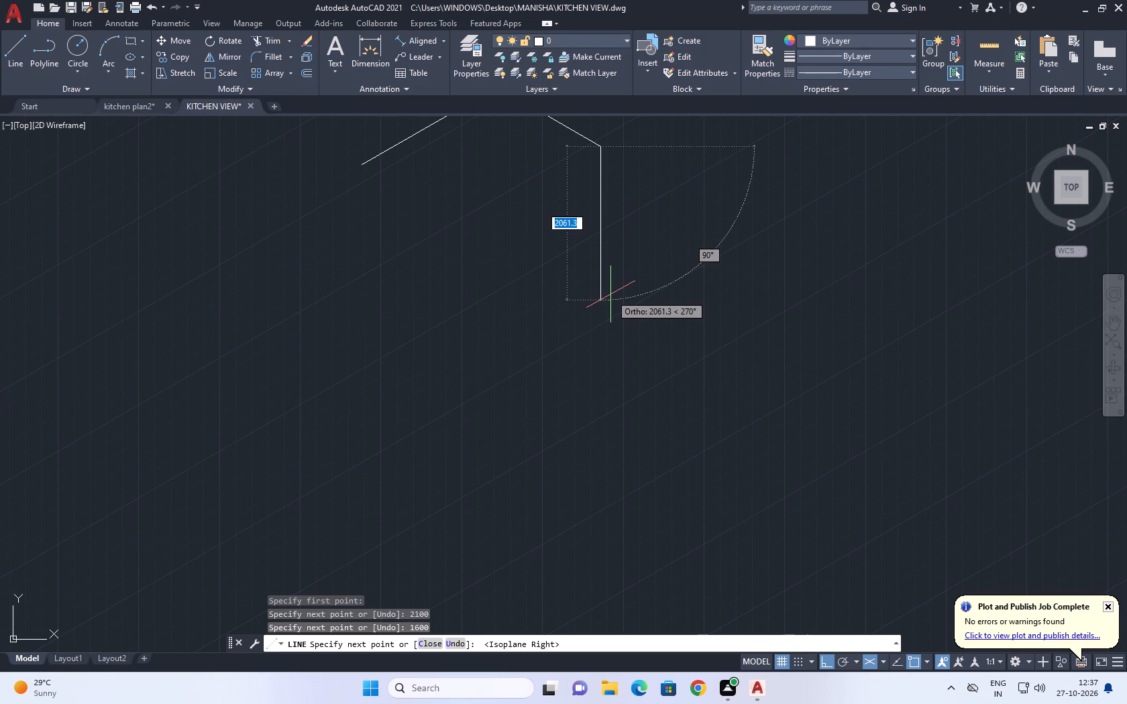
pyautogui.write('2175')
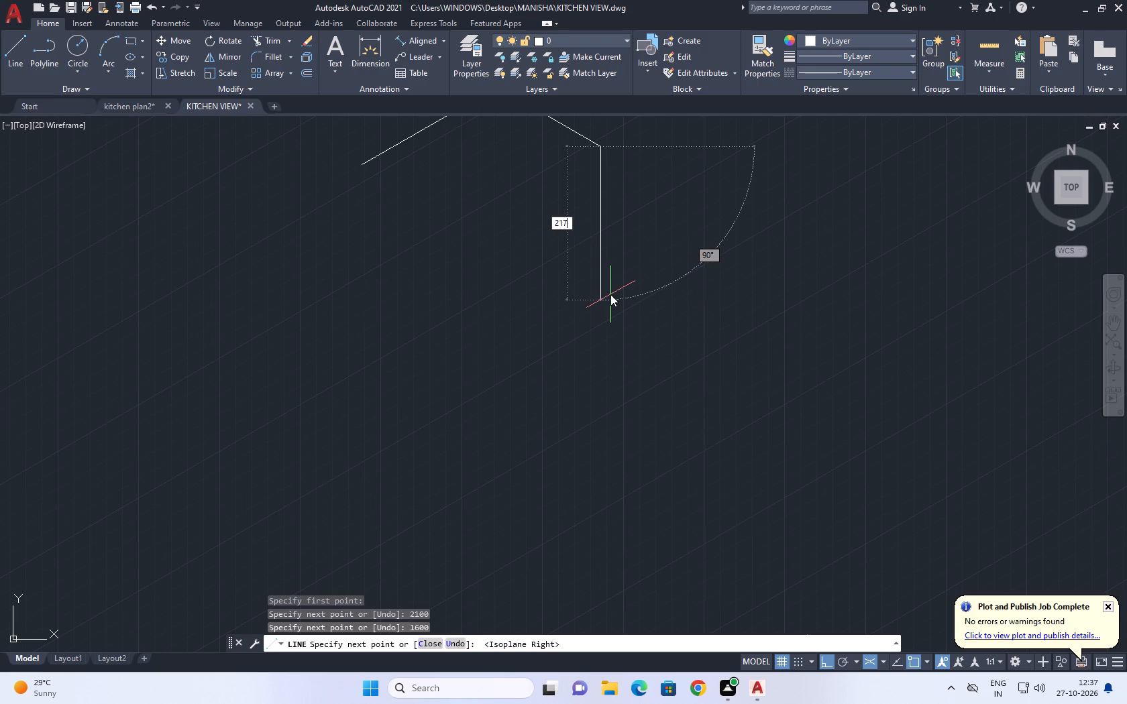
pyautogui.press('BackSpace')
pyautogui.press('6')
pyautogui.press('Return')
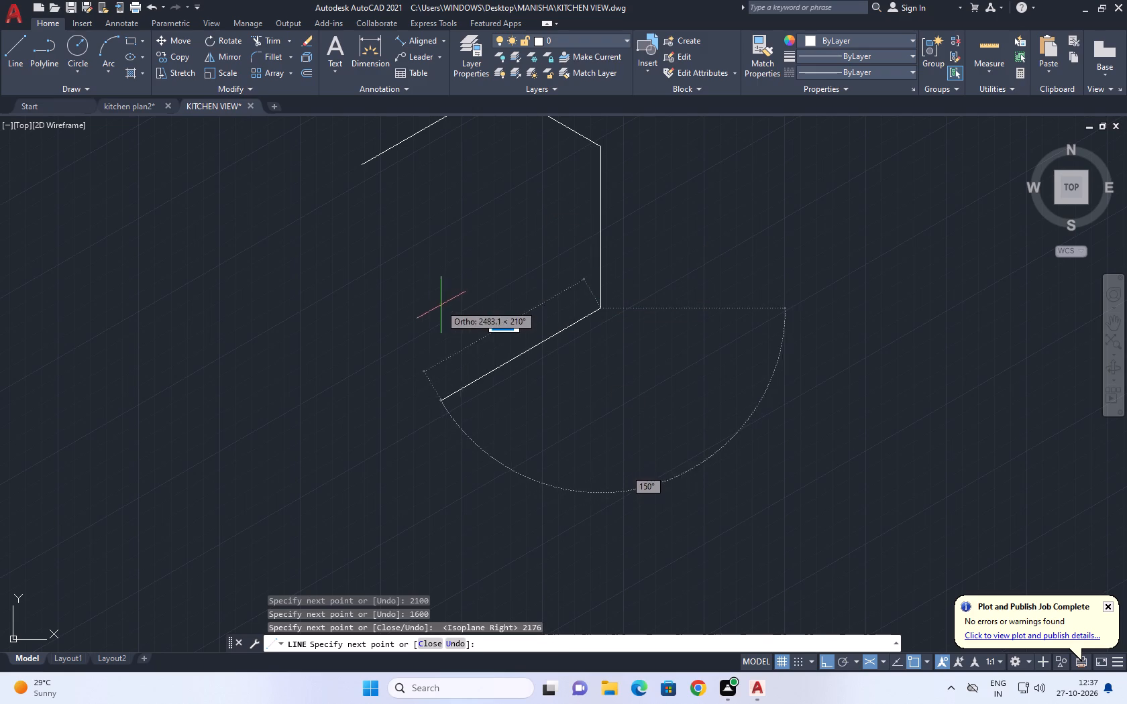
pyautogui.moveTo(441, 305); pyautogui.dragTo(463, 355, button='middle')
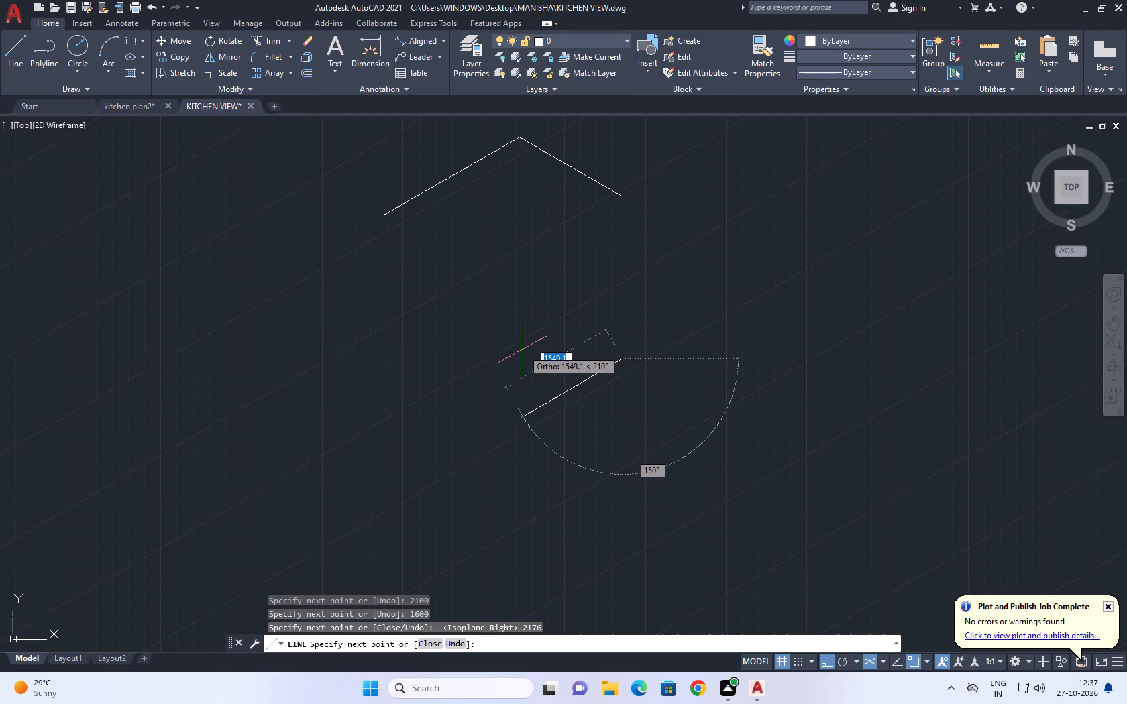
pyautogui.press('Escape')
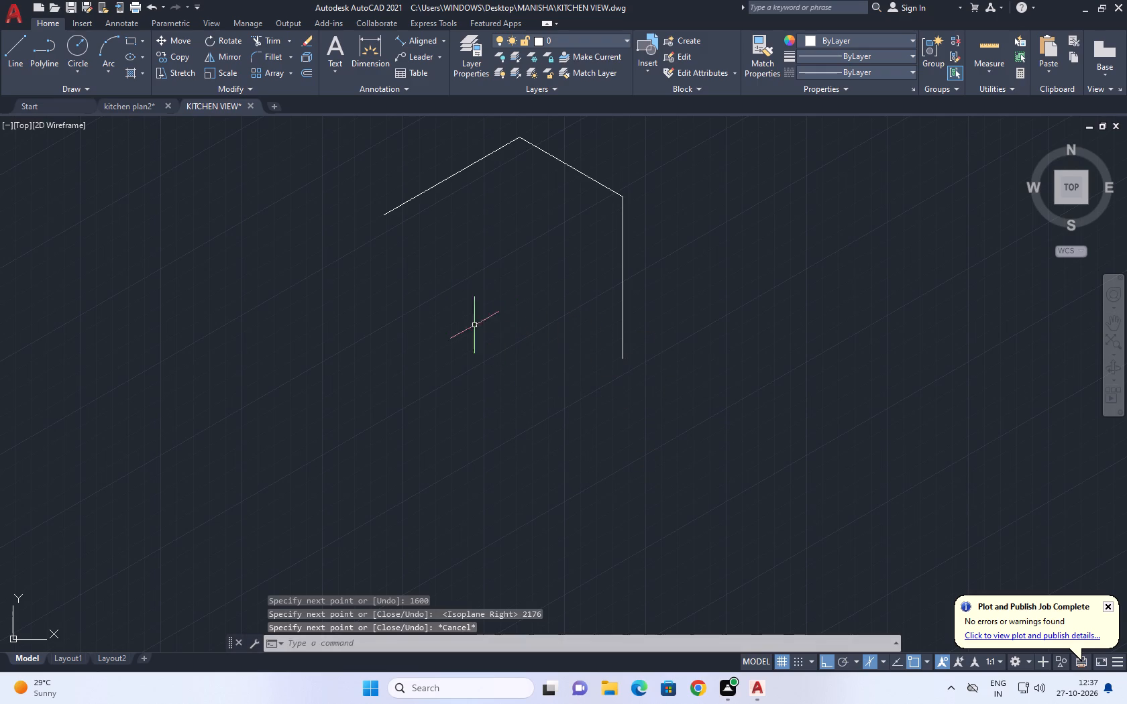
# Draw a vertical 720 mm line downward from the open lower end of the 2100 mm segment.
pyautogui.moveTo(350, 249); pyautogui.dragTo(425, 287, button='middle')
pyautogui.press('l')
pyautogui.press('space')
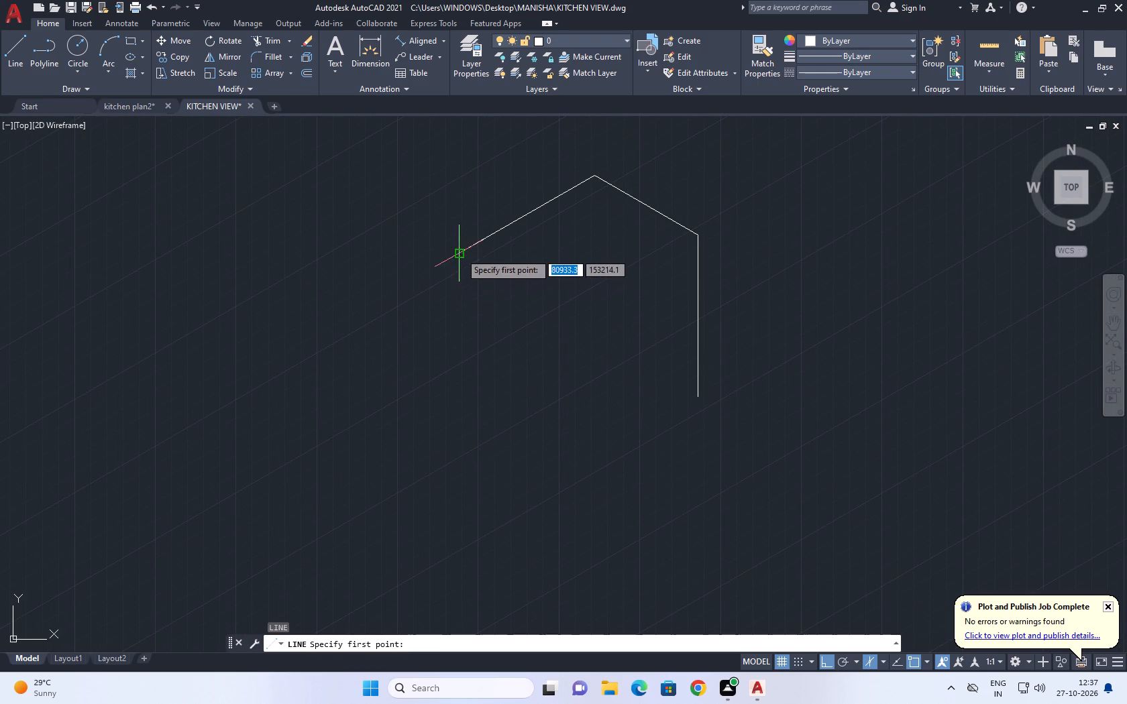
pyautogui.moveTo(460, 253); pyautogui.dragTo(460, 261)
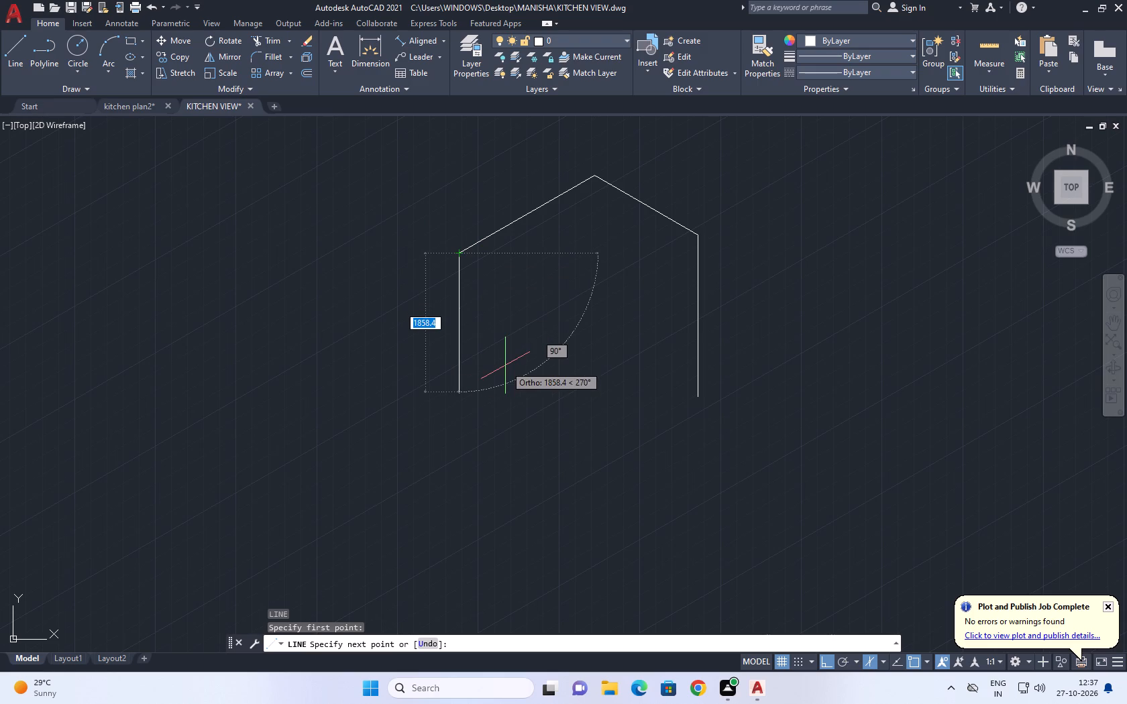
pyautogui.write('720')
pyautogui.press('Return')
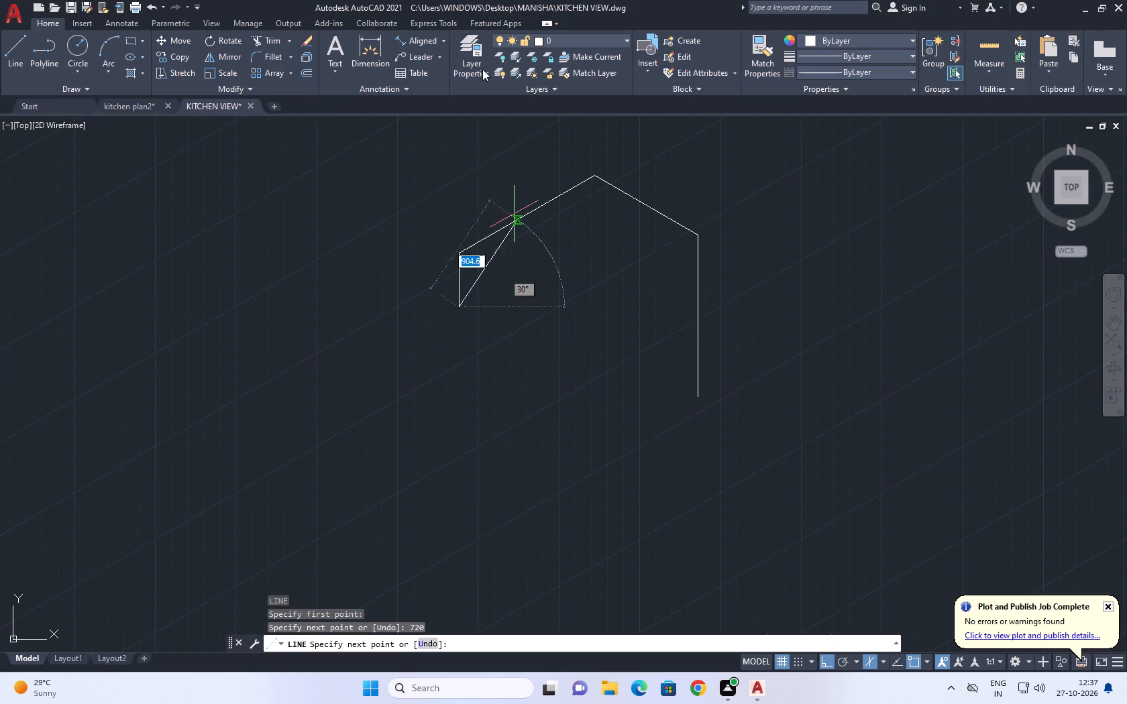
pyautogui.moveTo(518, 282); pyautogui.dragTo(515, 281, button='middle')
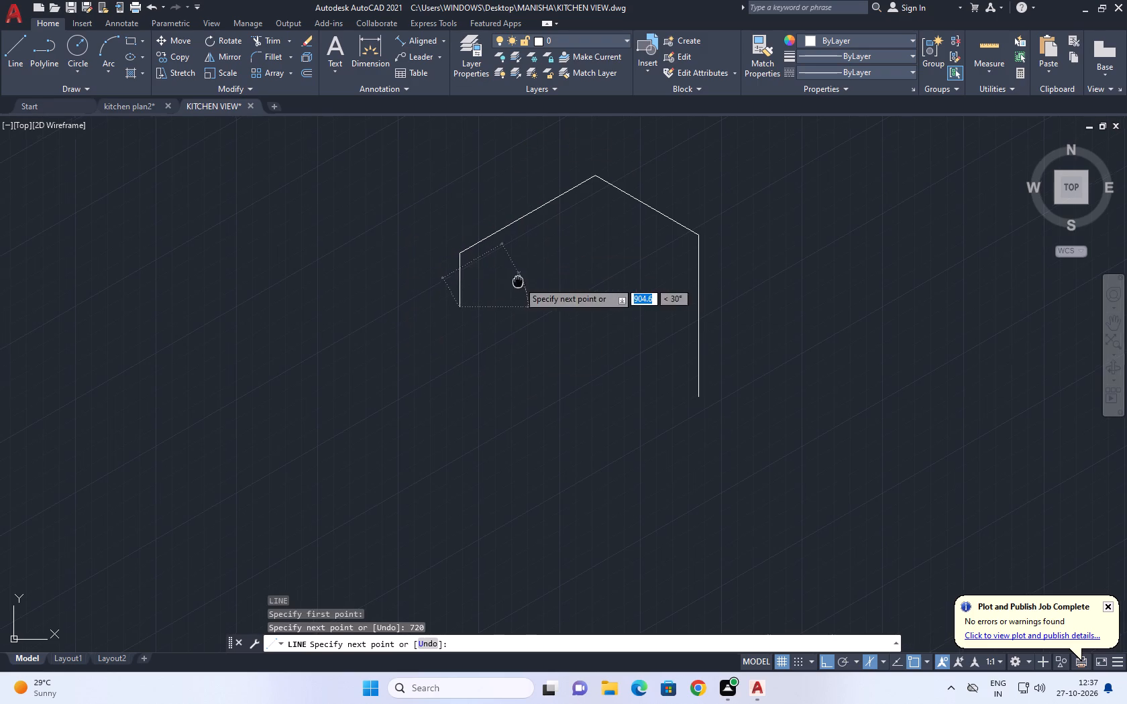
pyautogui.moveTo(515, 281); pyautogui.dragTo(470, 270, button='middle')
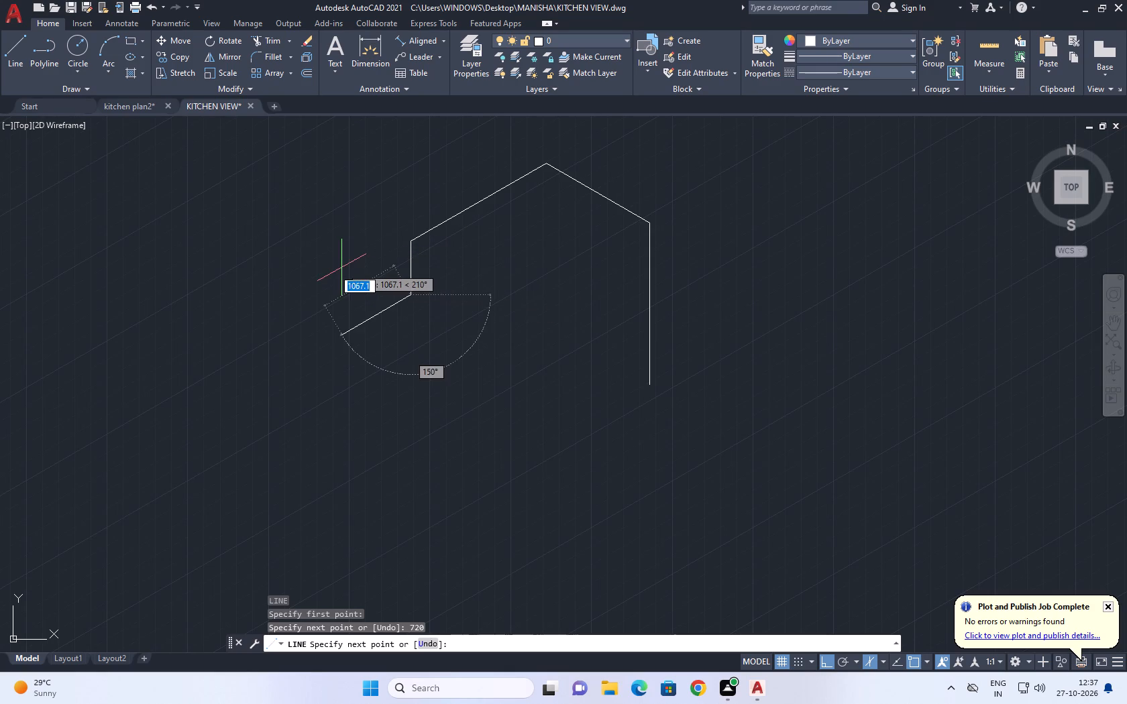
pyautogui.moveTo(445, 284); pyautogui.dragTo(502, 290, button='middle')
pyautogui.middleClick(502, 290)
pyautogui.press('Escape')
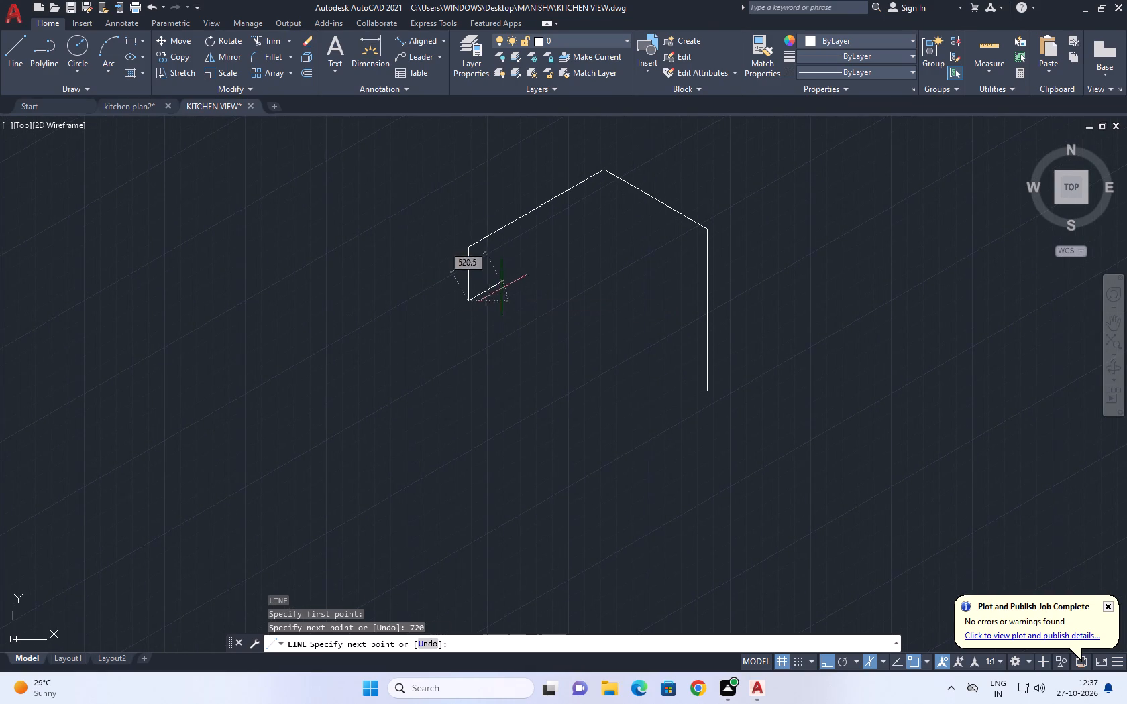
# Review the primary units of the ISO-25 dimension style and set that style as current.
pyautogui.moveTo(521, 311); pyautogui.dragTo(470, 341, button='middle')
pyautogui.press('d')
pyautogui.press('space')
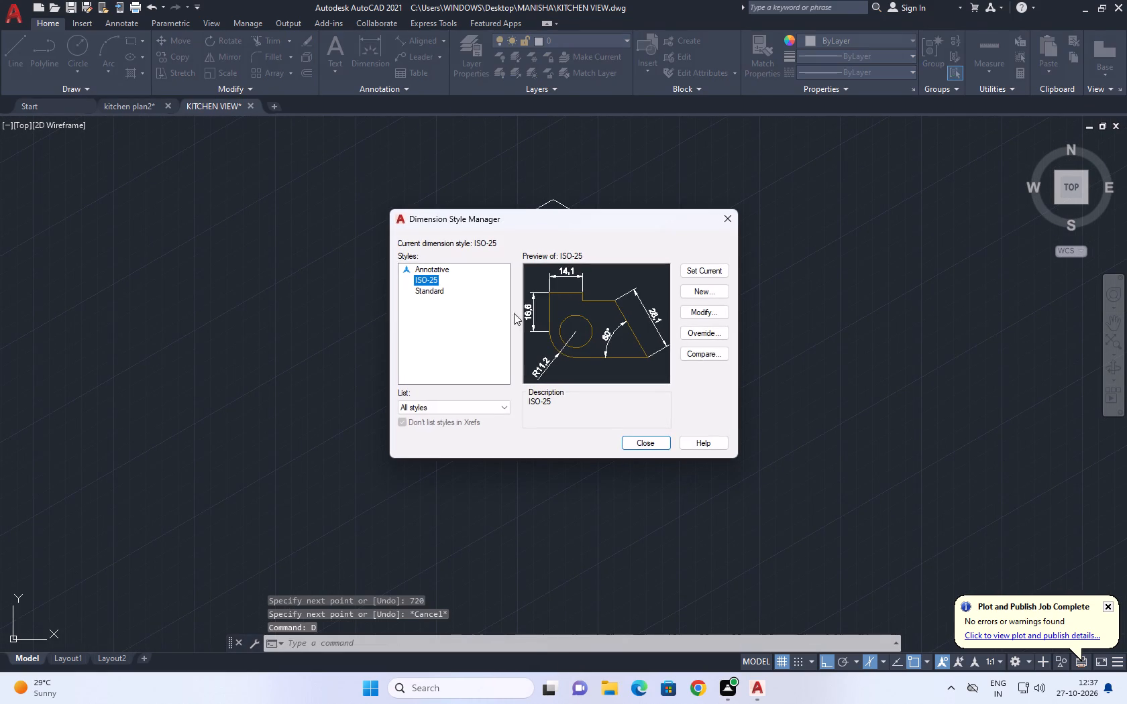
pyautogui.click(714, 313)
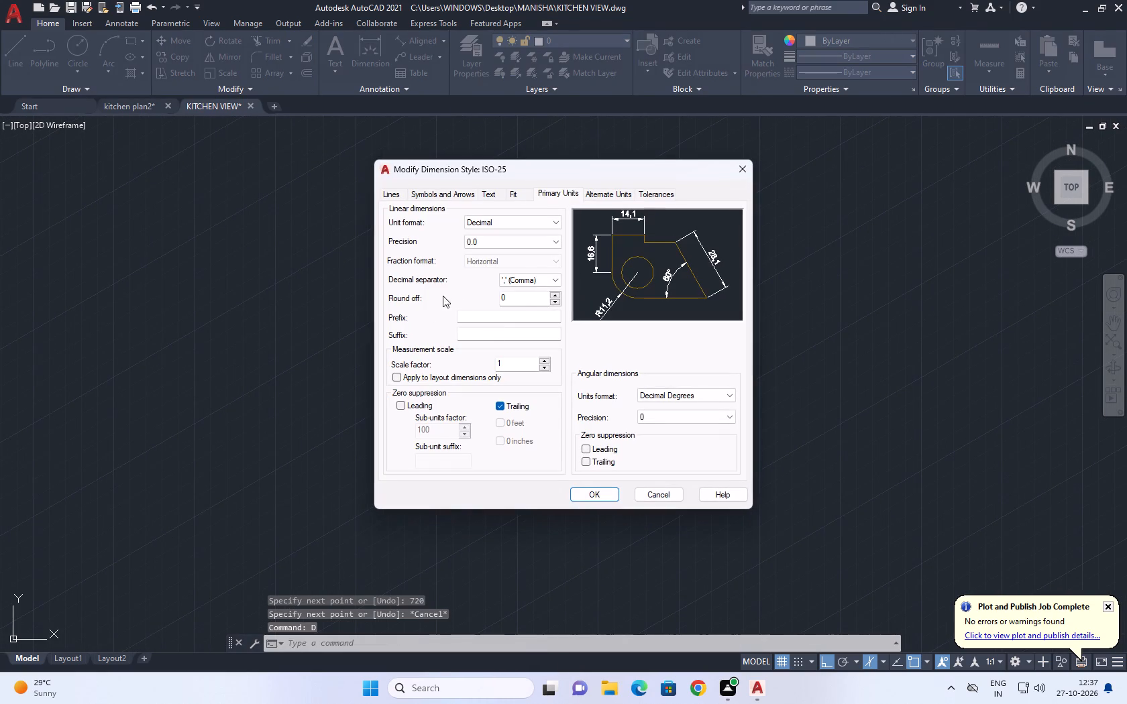
pyautogui.click(569, 192)
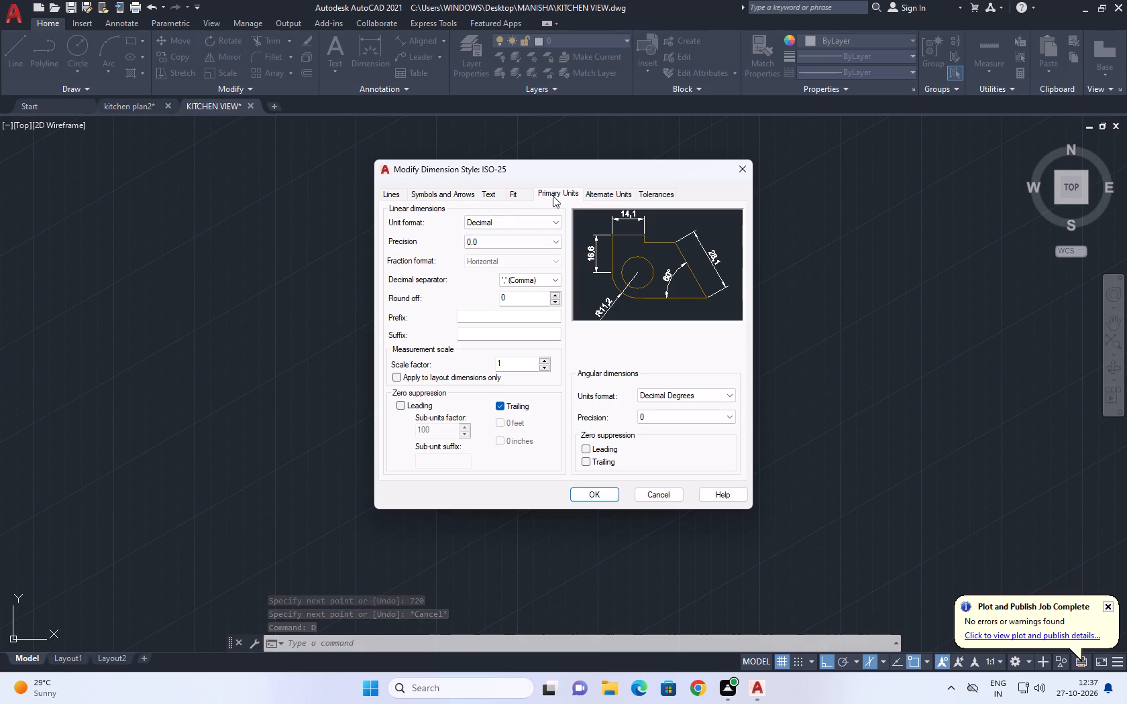
pyautogui.click(553, 196)
pyautogui.click(598, 492)
pyautogui.click(688, 261)
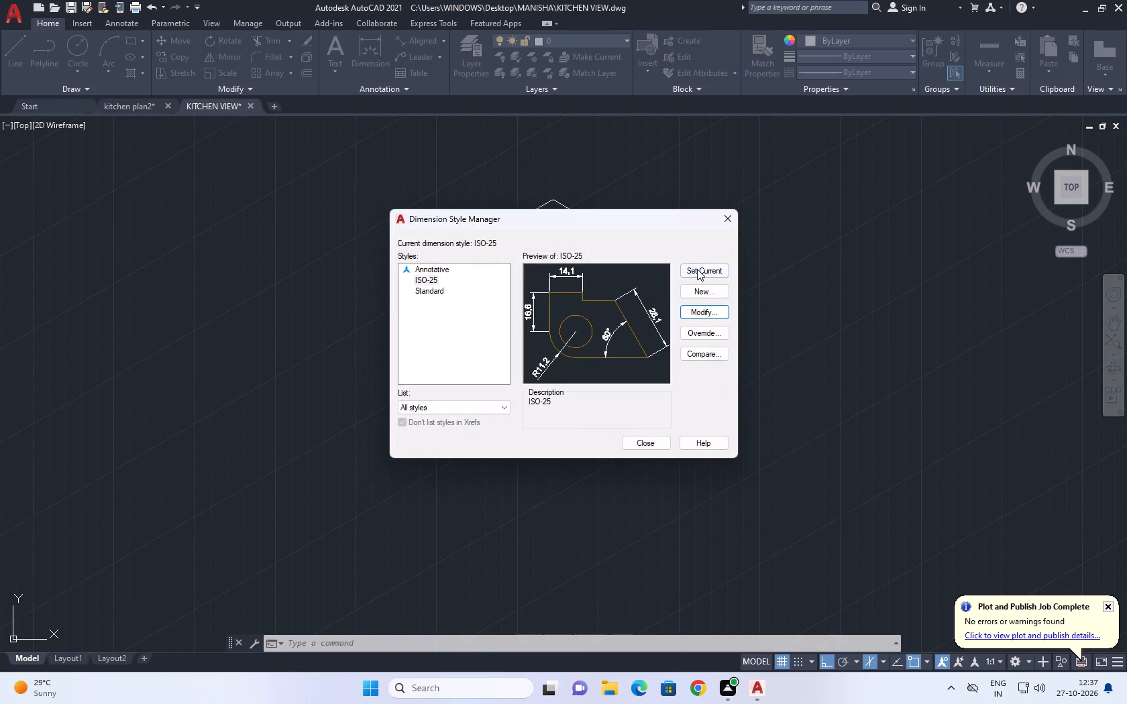
pyautogui.click(698, 270)
pyautogui.click(730, 215)
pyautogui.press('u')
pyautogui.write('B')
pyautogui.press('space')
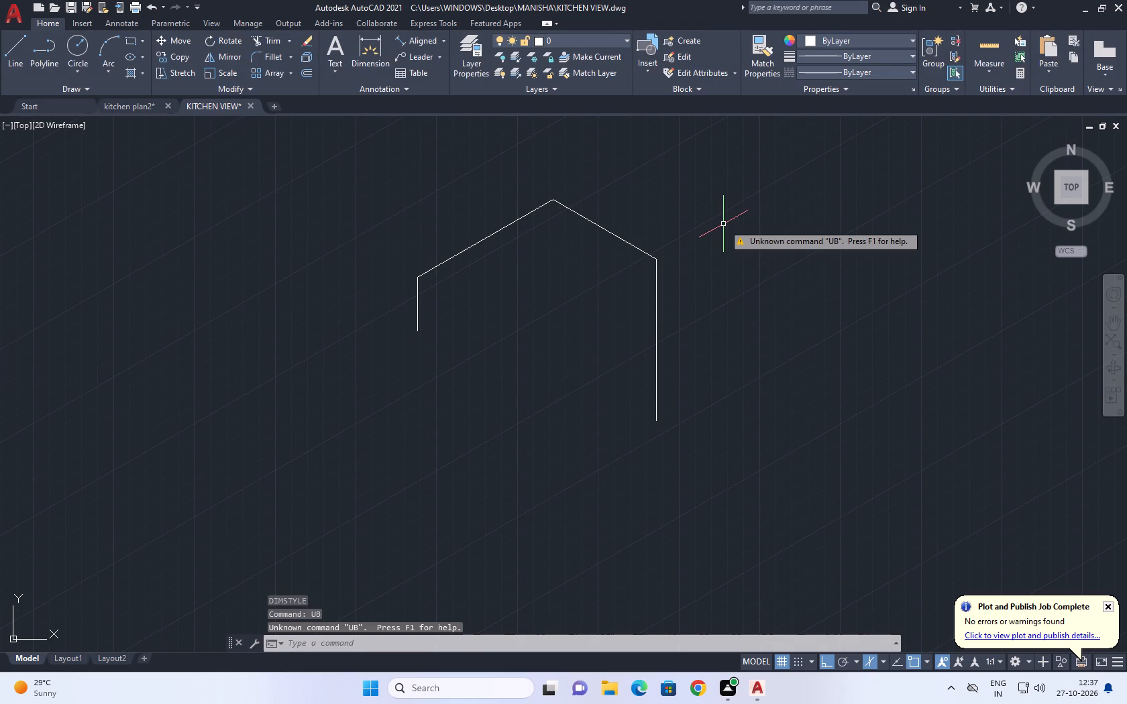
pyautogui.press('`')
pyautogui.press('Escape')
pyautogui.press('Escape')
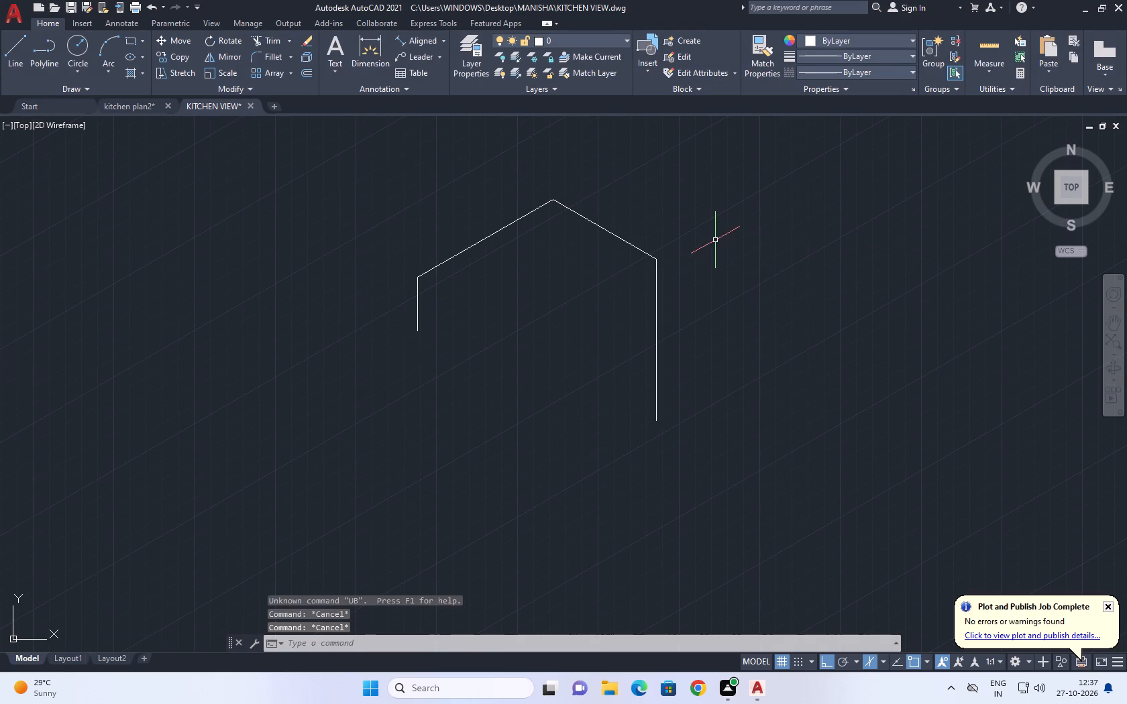
# Set the insertion scale in the drawing units to Millimeters.
pyautogui.write('UN')
pyautogui.press('space')
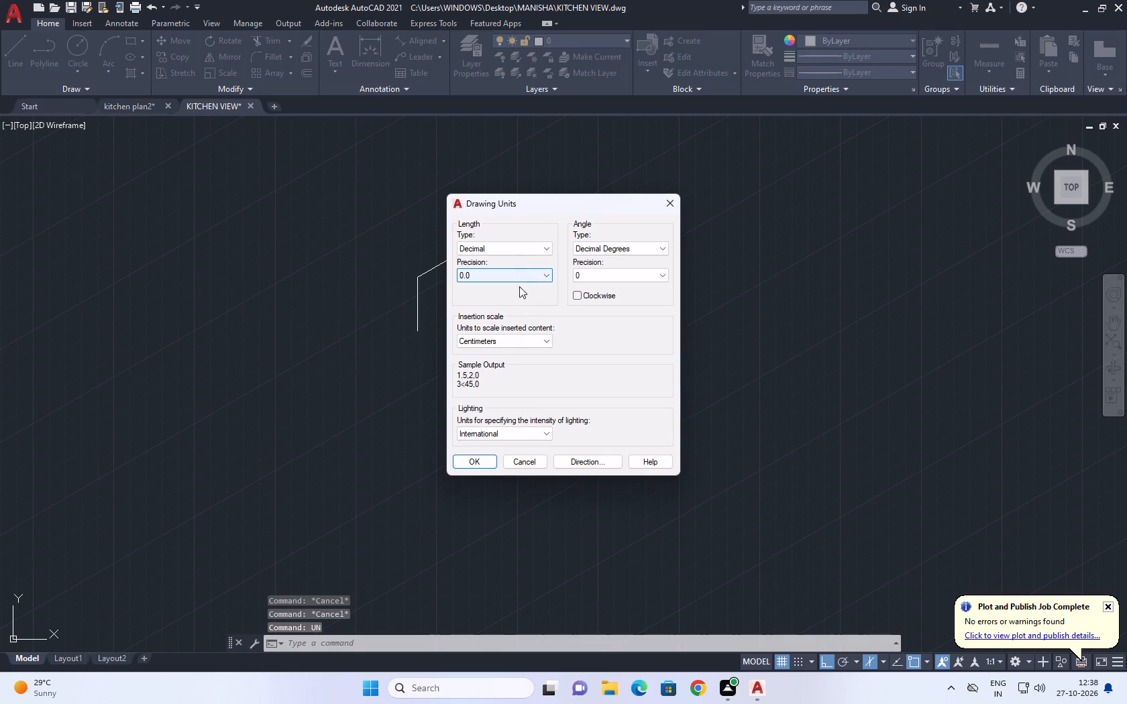
pyautogui.click(508, 339)
pyautogui.click(482, 395)
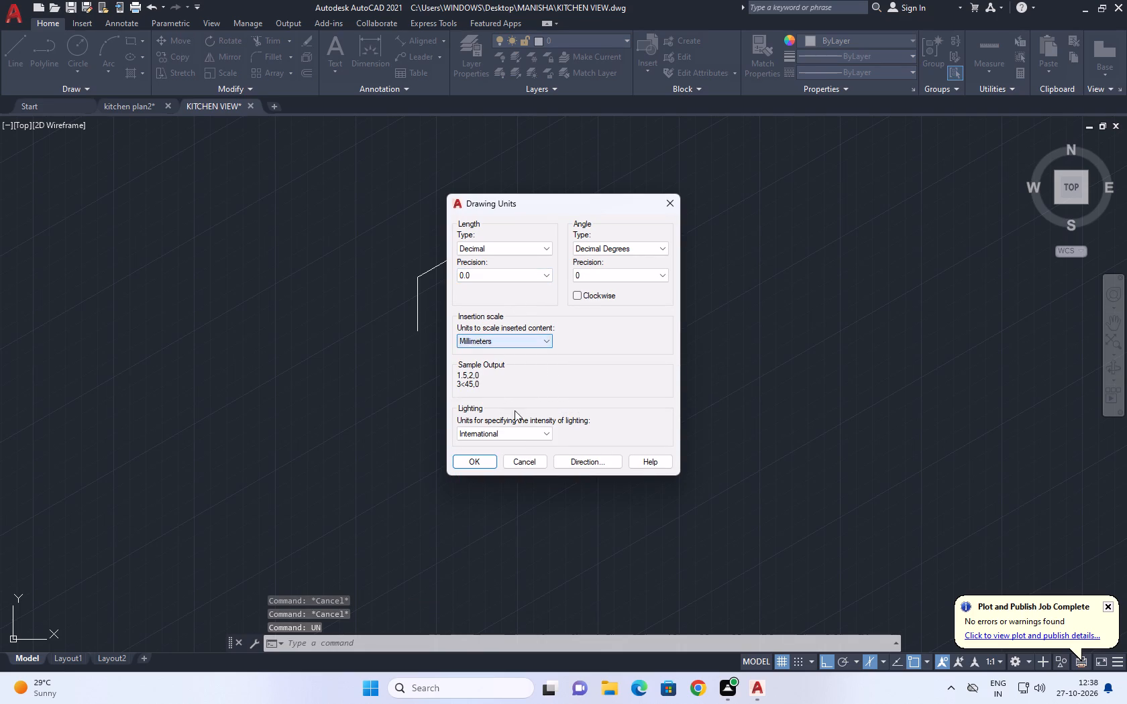
pyautogui.scroll(-1, 497, 449)
pyautogui.click(474, 459)
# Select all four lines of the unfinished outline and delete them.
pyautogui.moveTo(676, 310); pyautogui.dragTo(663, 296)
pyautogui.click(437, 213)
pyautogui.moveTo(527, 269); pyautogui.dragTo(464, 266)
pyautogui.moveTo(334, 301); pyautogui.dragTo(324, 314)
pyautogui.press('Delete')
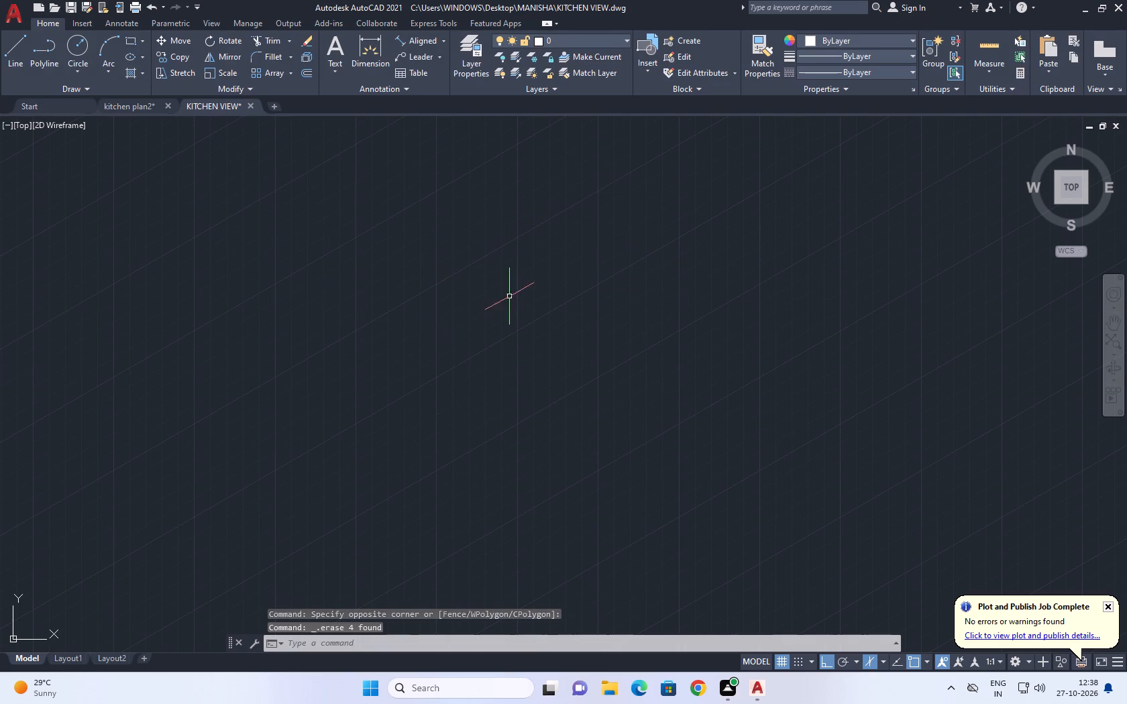
# Draw a 2100 mm line rising at 30°, continued by a 1600 mm line descending at 330° on the left isoplane.
pyautogui.press('l')
pyautogui.press('space')
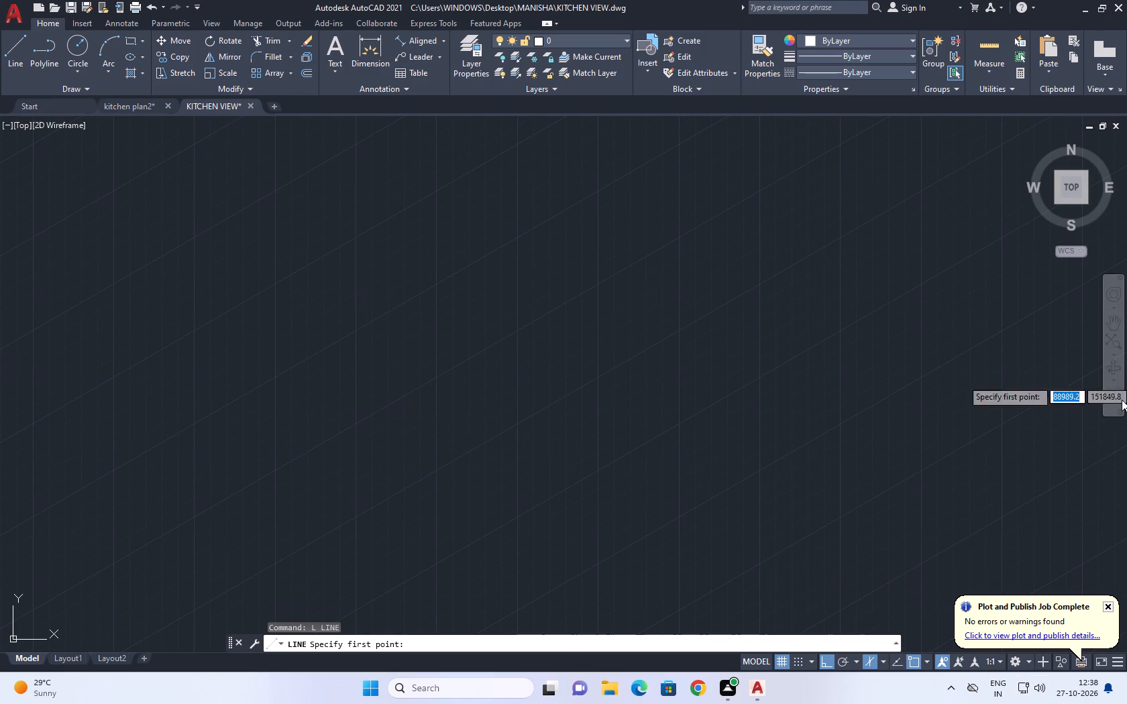
pyautogui.click(241, 429)
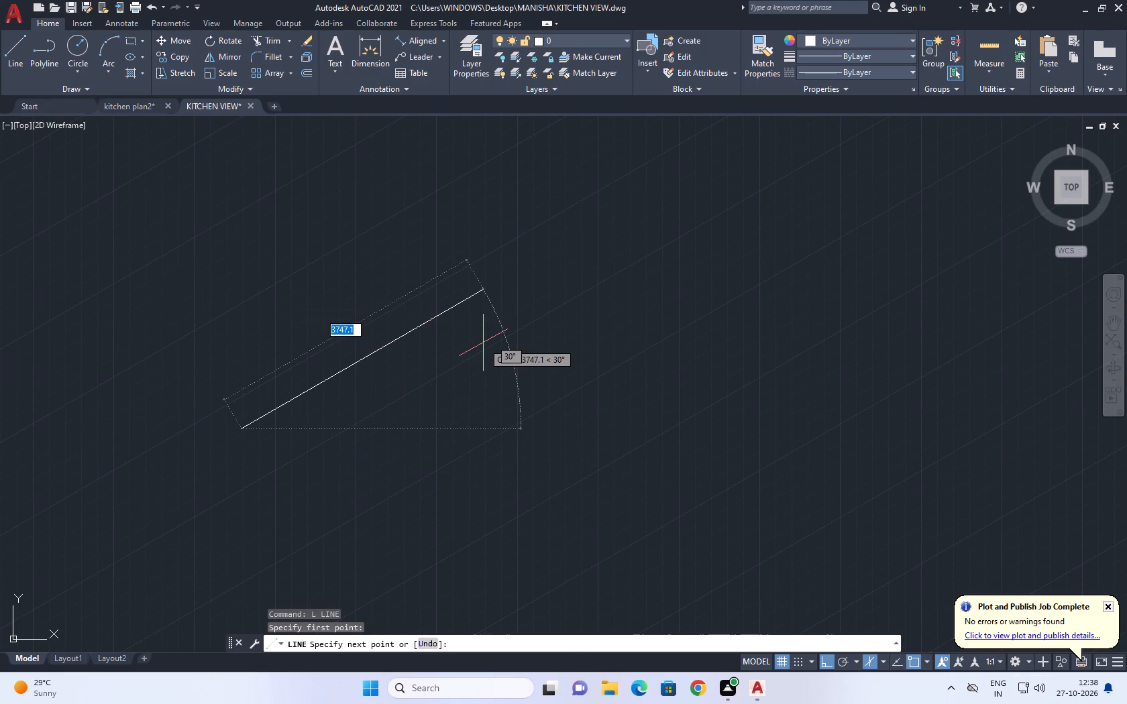
pyautogui.write('2100')
pyautogui.press('Return')
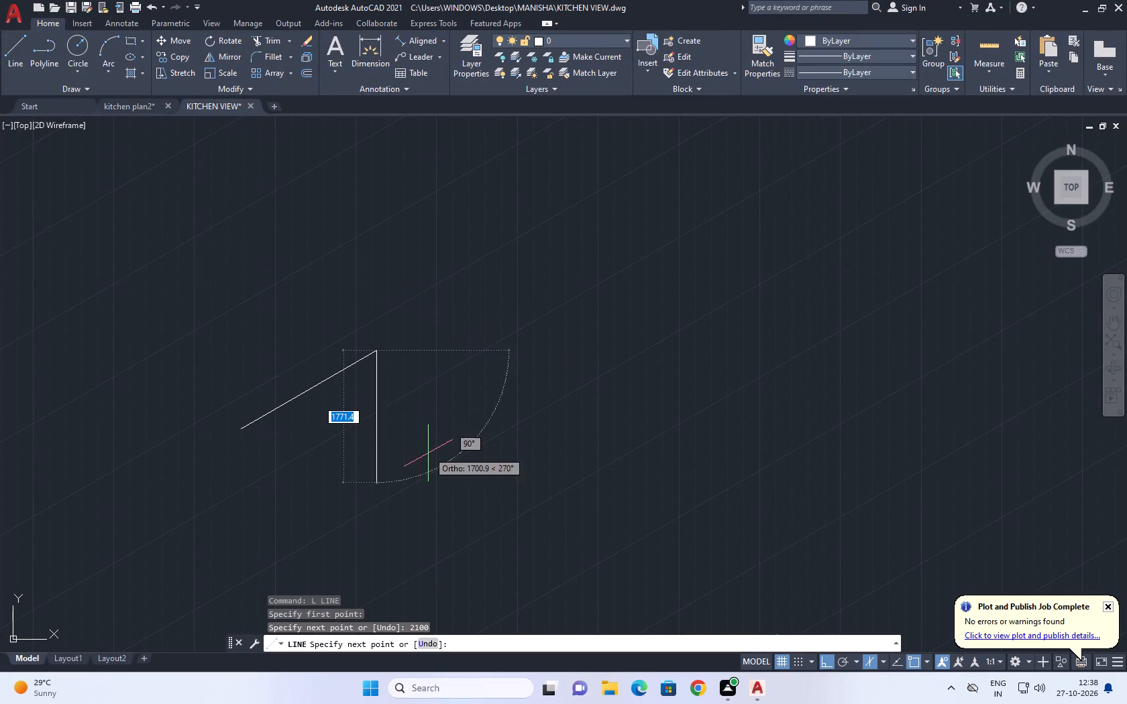
pyautogui.moveTo(395, 443); pyautogui.dragTo(309, 351, button='middle')
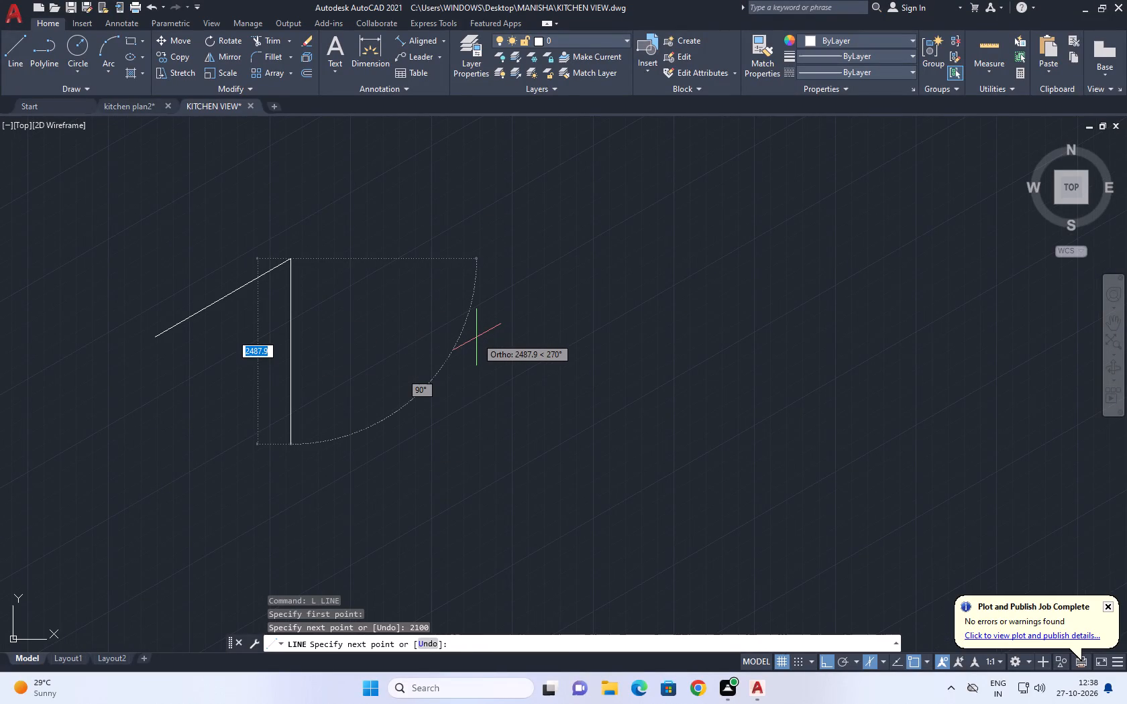
pyautogui.press('F5')
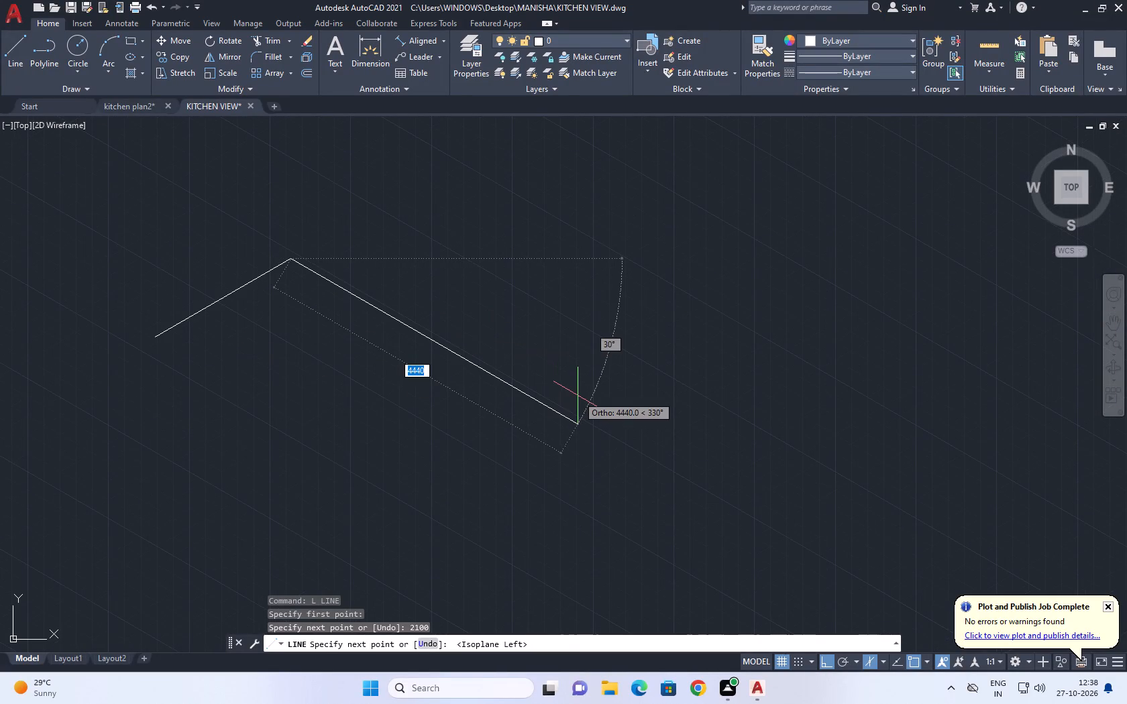
pyautogui.write('1600')
pyautogui.press('Return')
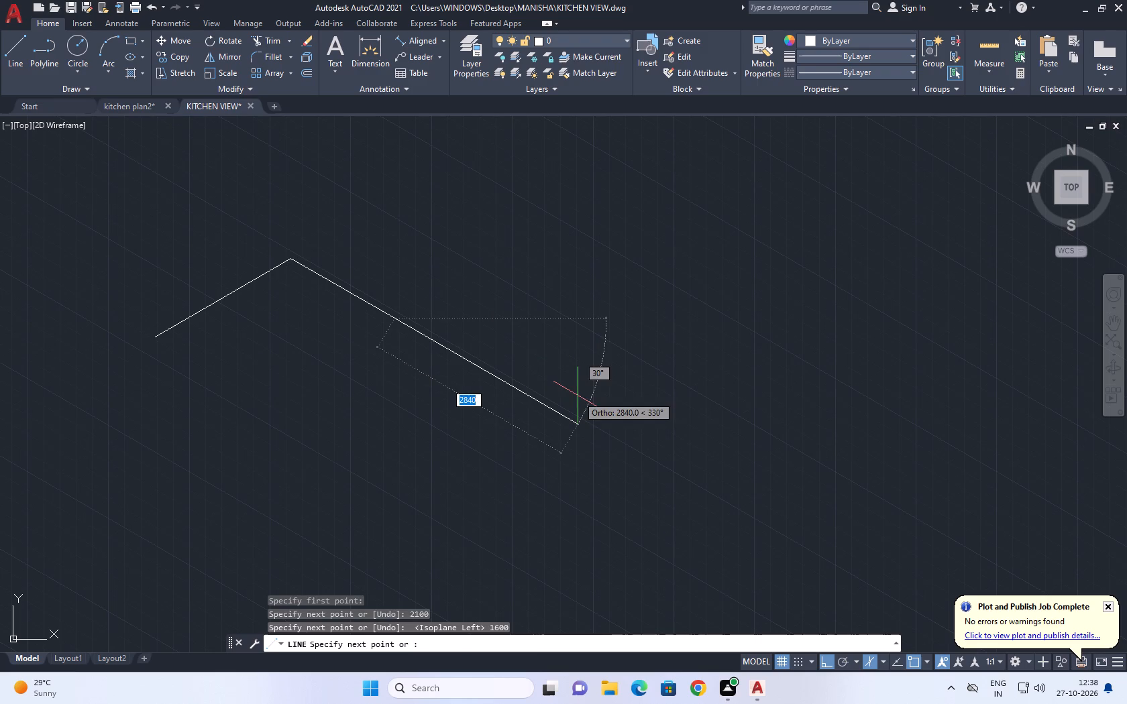
# Continue the outline 2176 mm vertically down, and add a bottom edge about 1900 mm long running back at 150°.
pyautogui.moveTo(366, 453); pyautogui.dragTo(386, 274, button='middle')
pyautogui.moveTo(423, 373); pyautogui.dragTo(430, 500, button='middle')
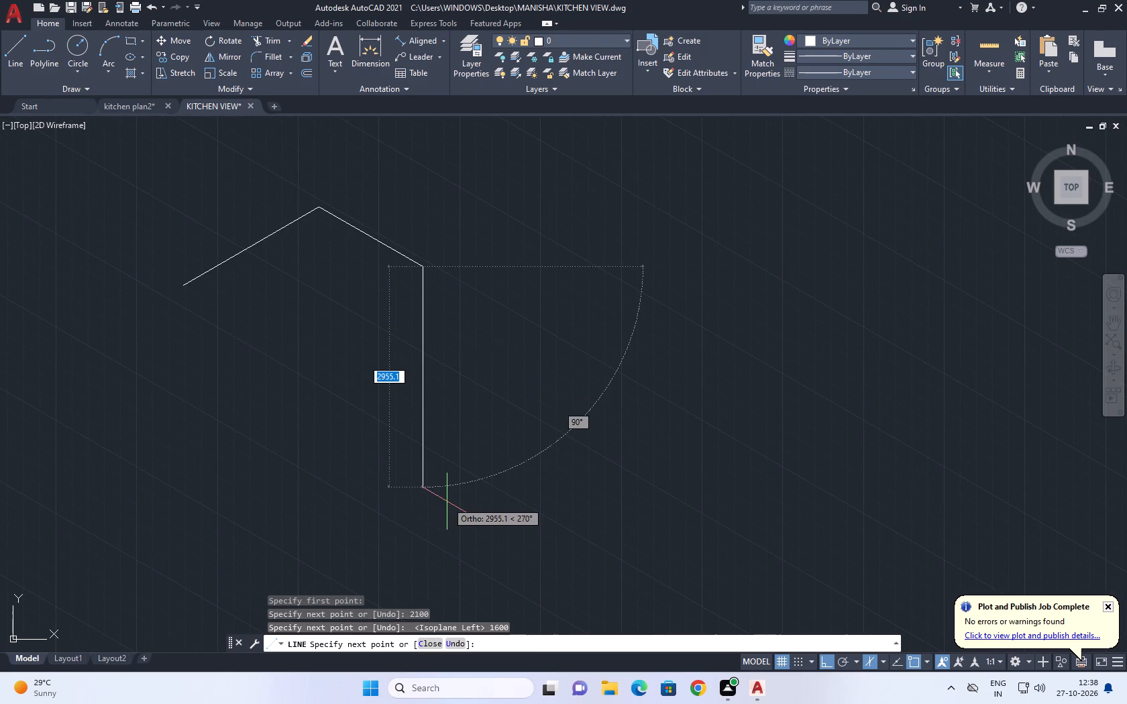
pyautogui.write('21')
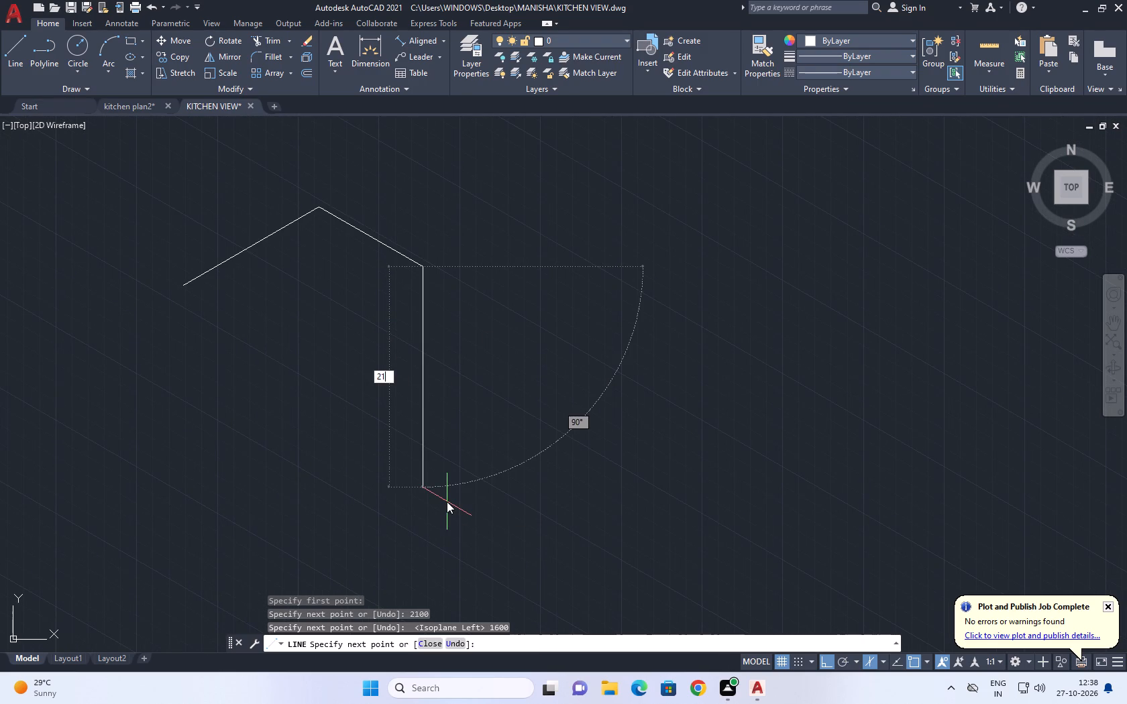
pyautogui.write('76')
pyautogui.press('Return')
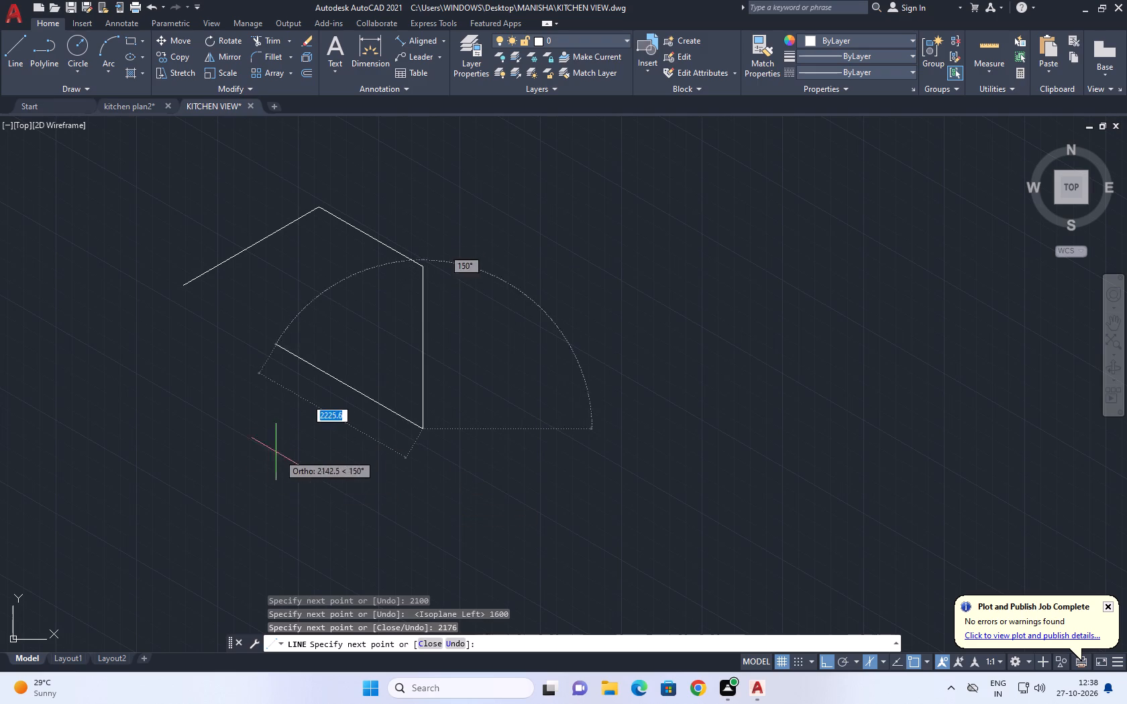
pyautogui.moveTo(262, 439); pyautogui.dragTo(440, 495, button='middle')
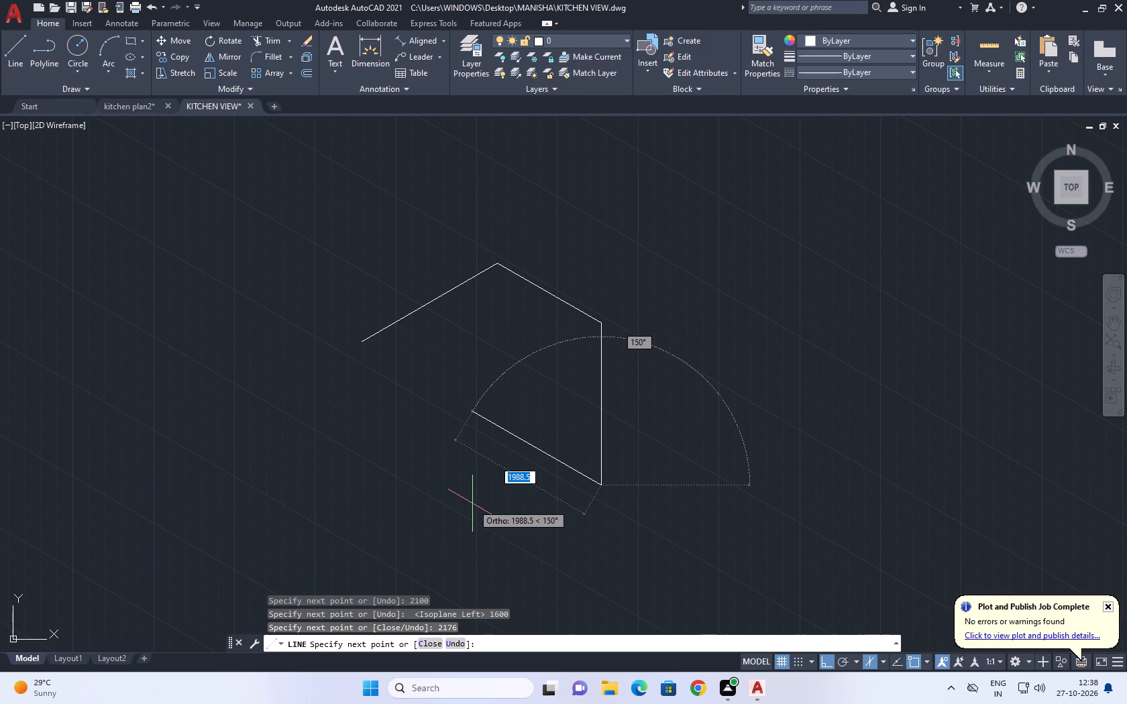
pyautogui.click(478, 404)
pyautogui.press('Escape')
# Draw a vertical corner line from the apex down past the bottom edge.
pyautogui.press('l')
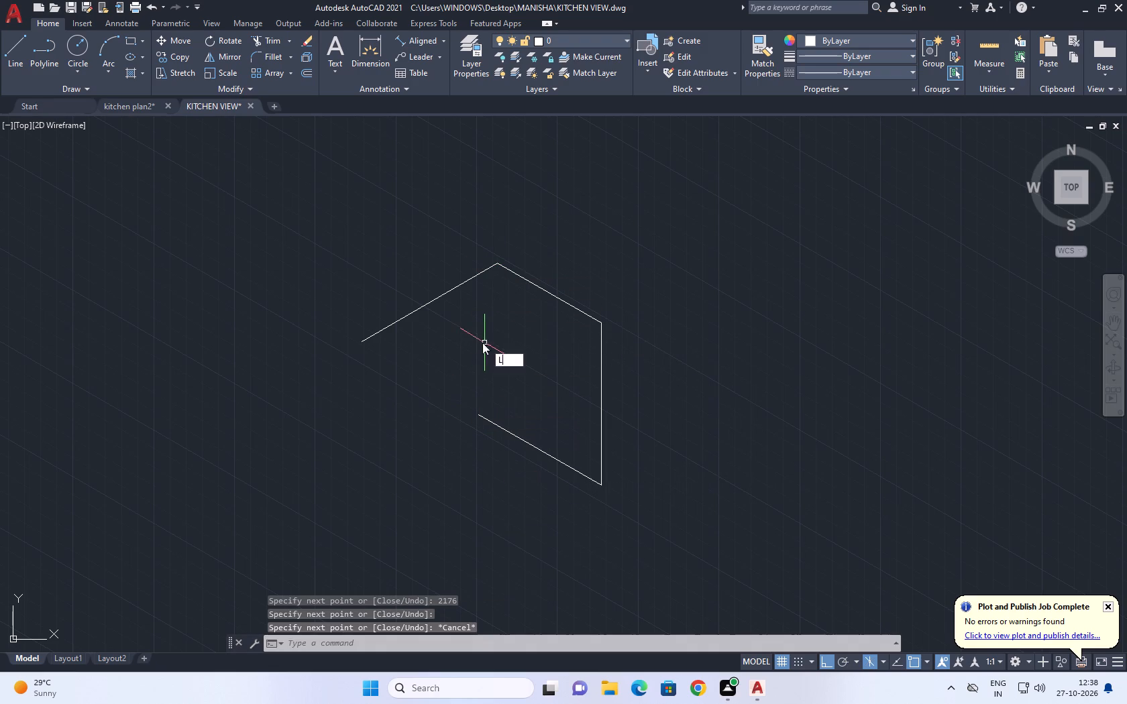
pyautogui.press('space')
pyautogui.click(498, 263)
pyautogui.click(496, 547)
pyautogui.press('Escape')
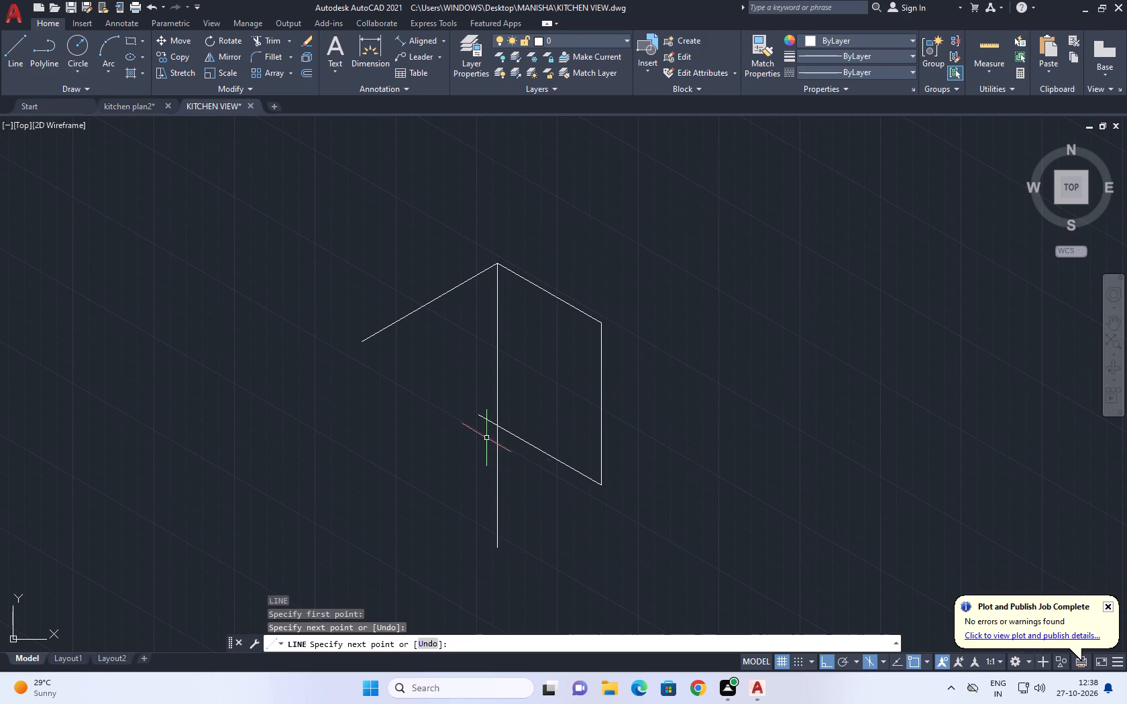
# From the open end of the 2100 mm line, draw 720 mm down and continue at 30° past the vertical corner line.
pyautogui.press('space')
pyautogui.click(363, 341)
pyautogui.moveTo(375, 522); pyautogui.dragTo(393, 459, button='middle')
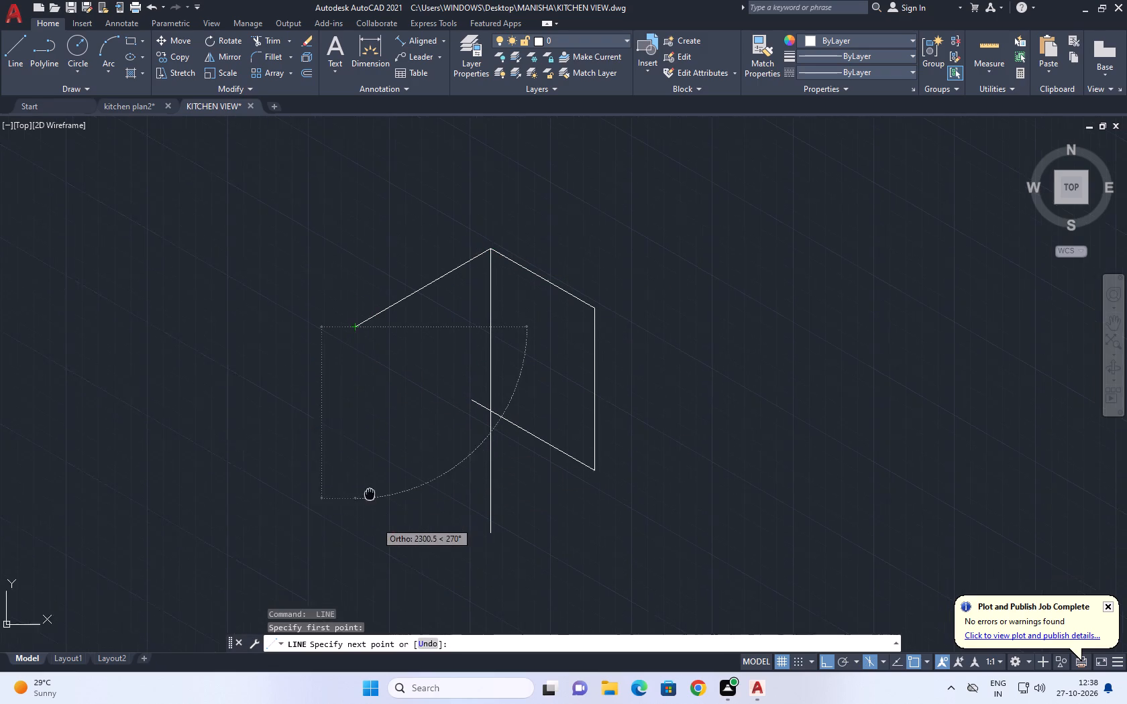
pyautogui.moveTo(393, 459); pyautogui.dragTo(481, 407, button='middle')
pyautogui.scroll(-1, 486, 475)
pyautogui.write('7203')
pyautogui.press('BackSpace')
pyautogui.press('Return')
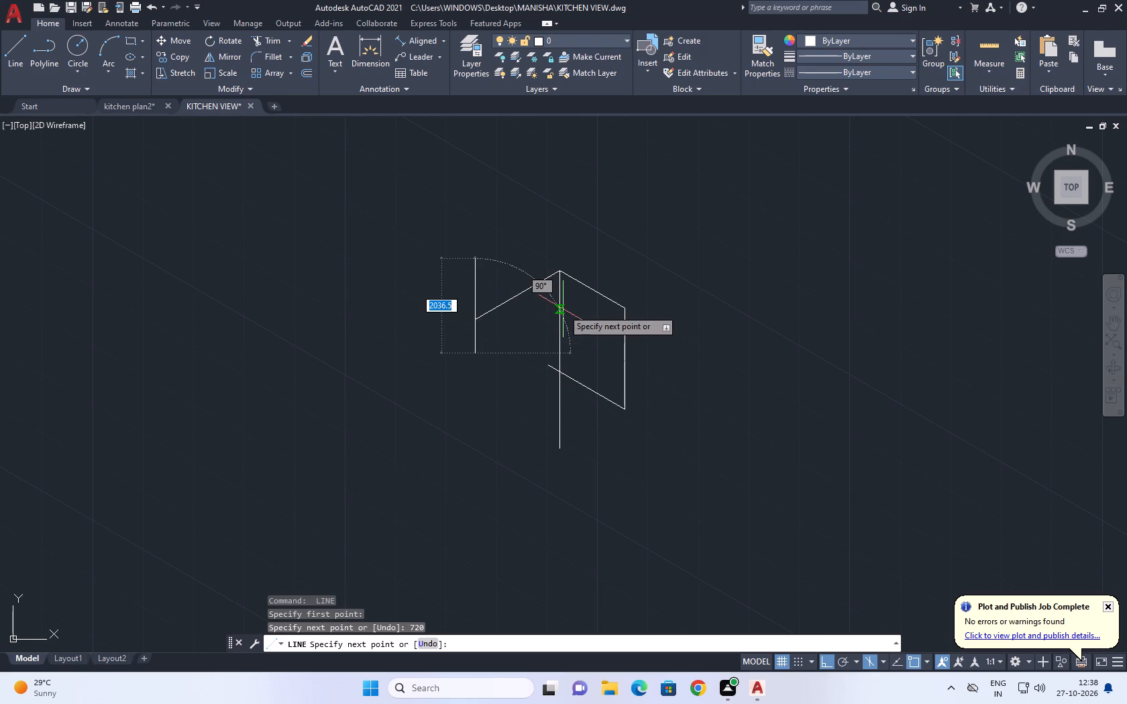
pyautogui.press('F5')
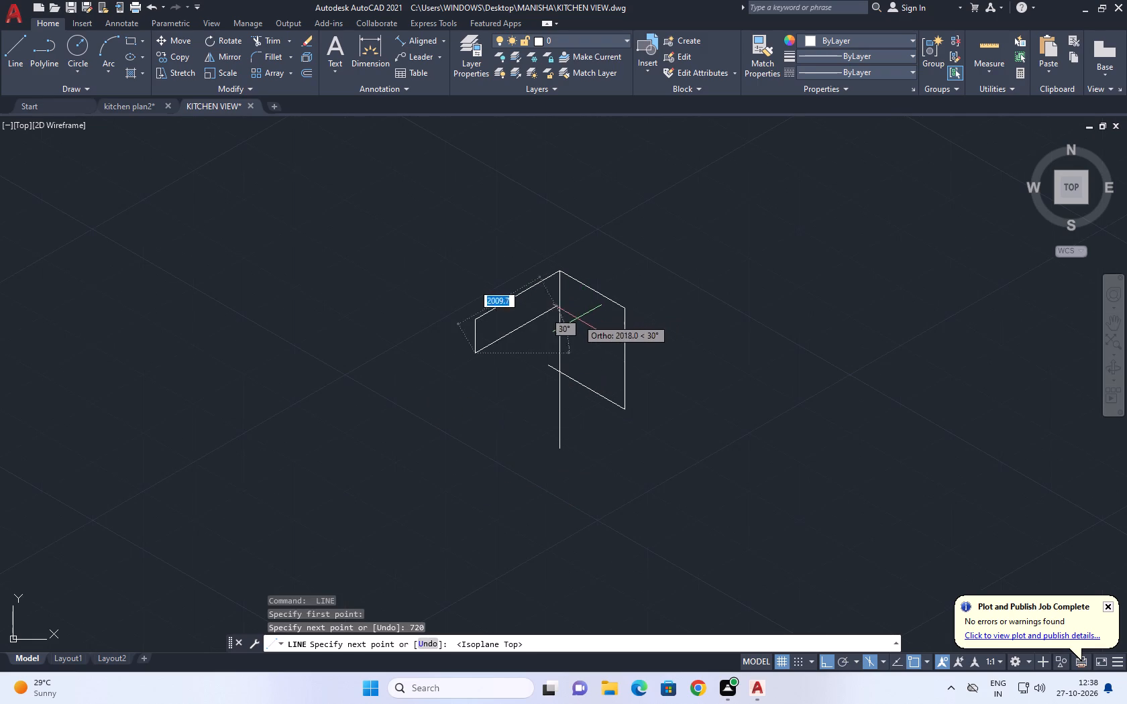
pyautogui.scroll(3, 582, 314)
pyautogui.click(608, 275)
pyautogui.press('Escape')
# From the lower end of the 720 mm edge, draw 580 mm down and continue at 30° past the vertical corner line.
pyautogui.moveTo(474, 334); pyautogui.dragTo(627, 162, button='middle')
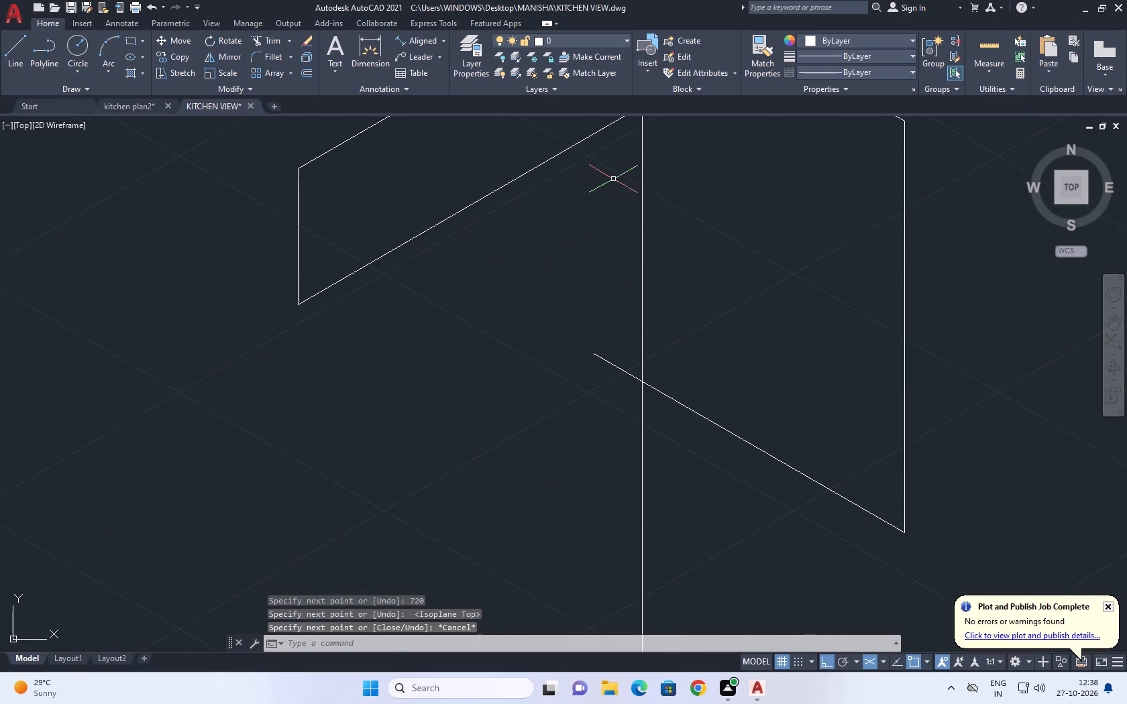
pyautogui.press('space')
pyautogui.click(297, 304)
pyautogui.moveTo(325, 469); pyautogui.dragTo(391, 337, button='middle')
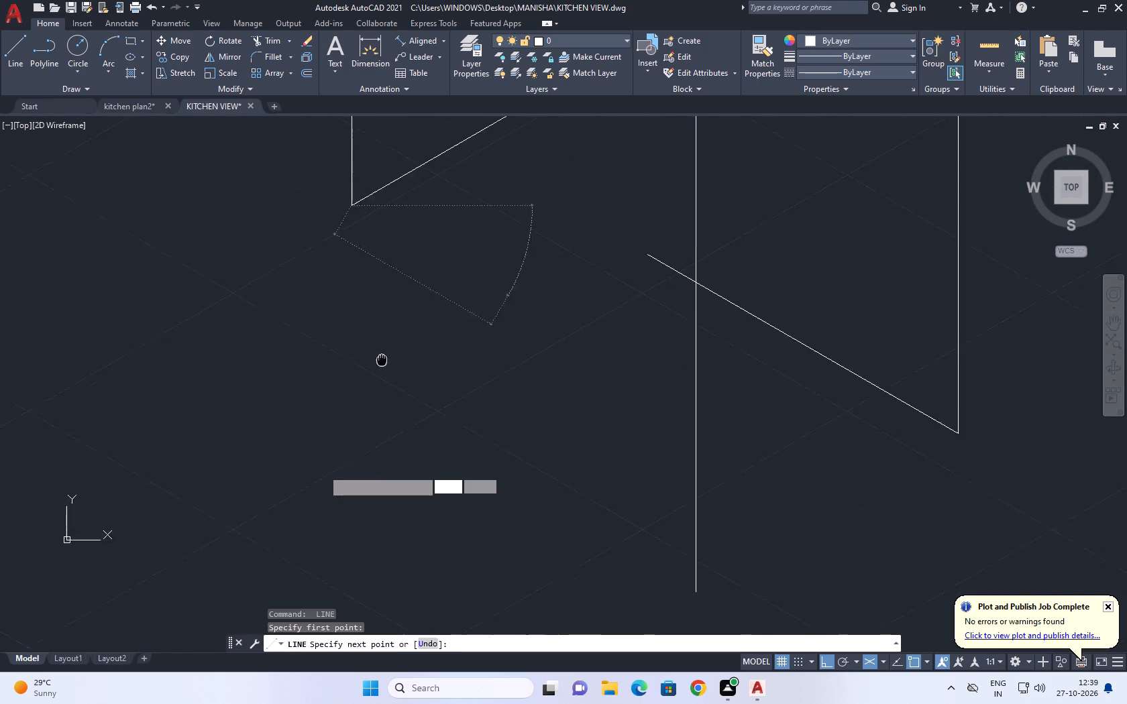
pyautogui.moveTo(391, 337); pyautogui.dragTo(395, 327, button='middle')
pyautogui.press('F5')
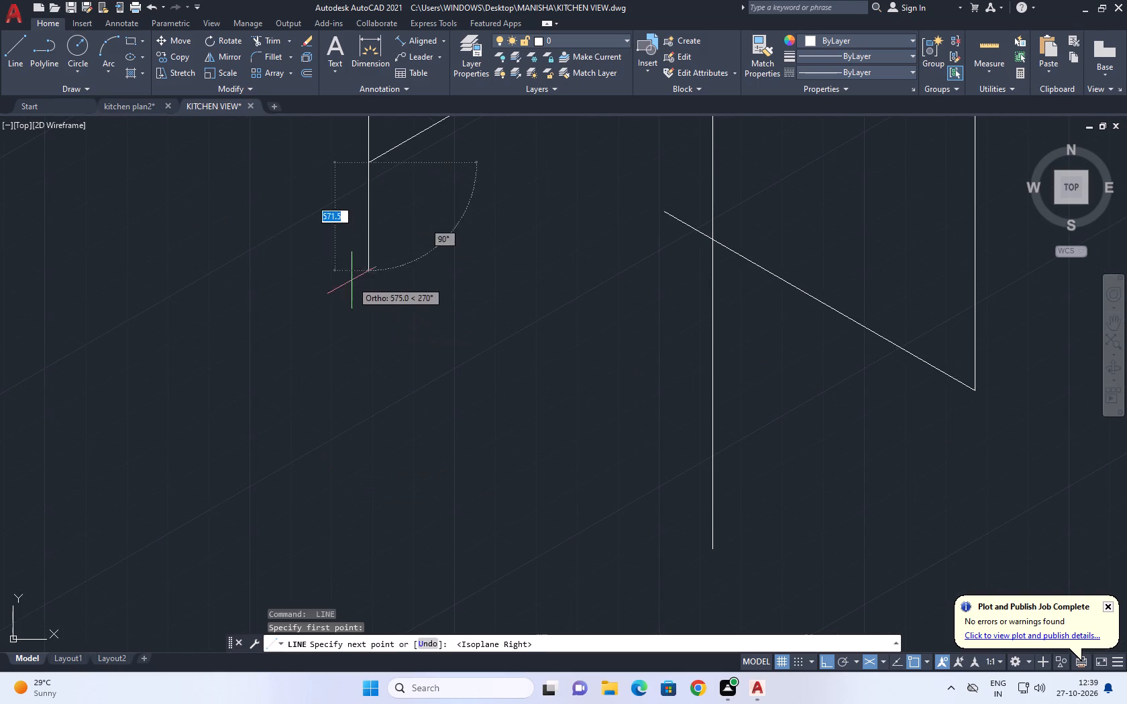
pyautogui.moveTo(352, 280); pyautogui.dragTo(409, 464, button='middle')
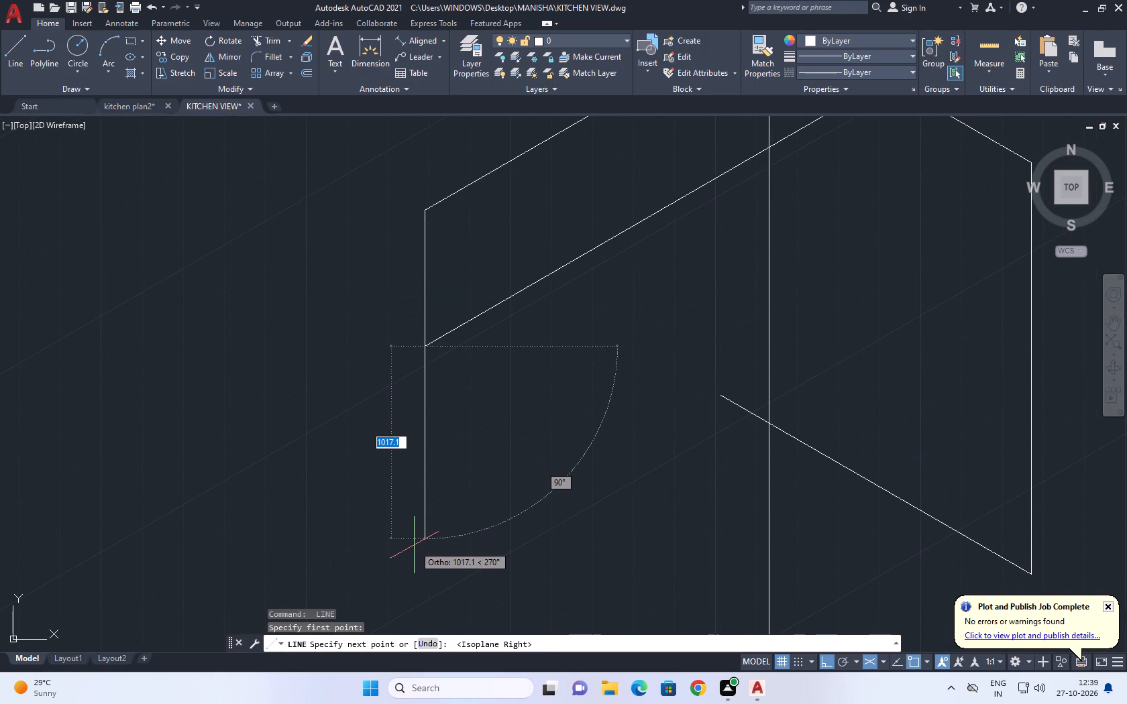
pyautogui.write('580')
pyautogui.press('Return')
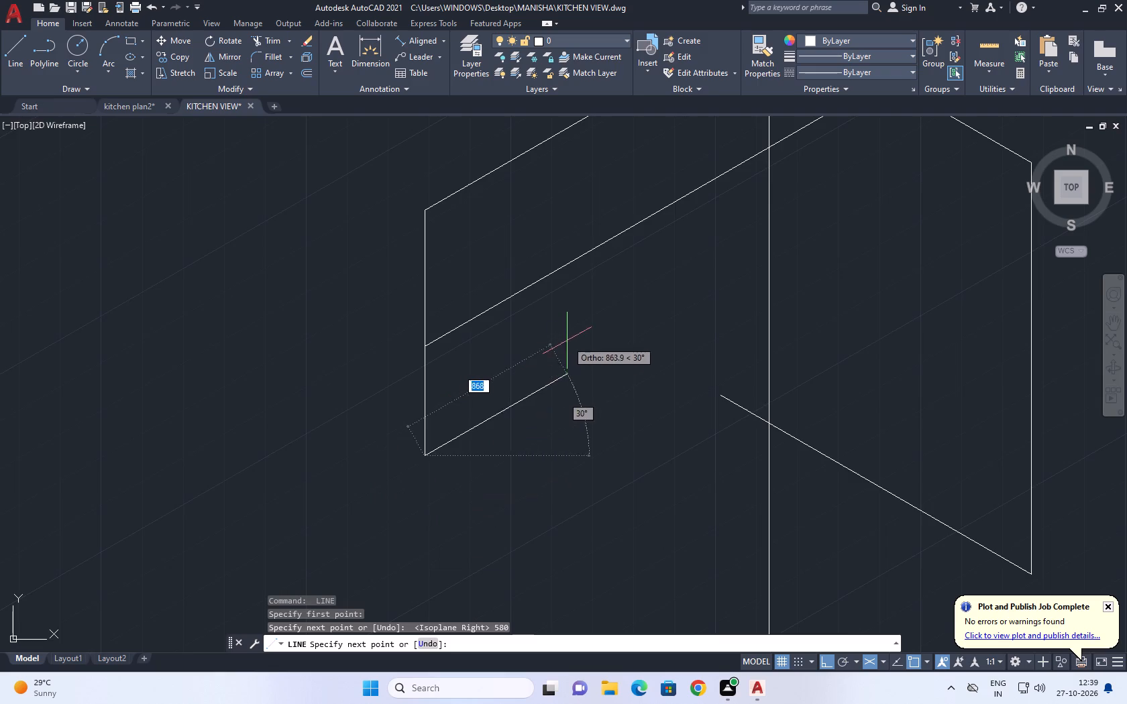
pyautogui.moveTo(555, 345); pyautogui.dragTo(305, 449, button='middle')
pyautogui.click(565, 319)
pyautogui.press('Escape')
# From the lower end of the 580 mm edge, draw 860 mm down and continue at 30° past the vertical corner line.
pyautogui.moveTo(486, 406); pyautogui.dragTo(569, 228, button='middle')
pyautogui.press('space')
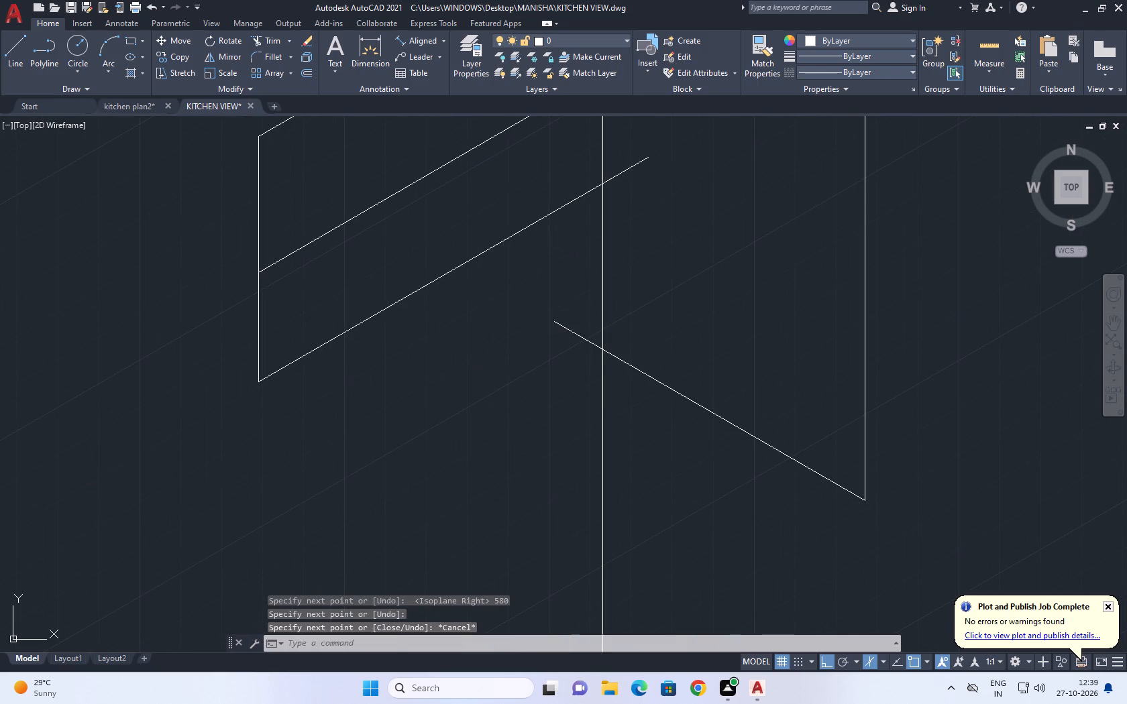
pyautogui.moveTo(253, 382); pyautogui.dragTo(270, 386)
pyautogui.scroll(-3, 443, 196)
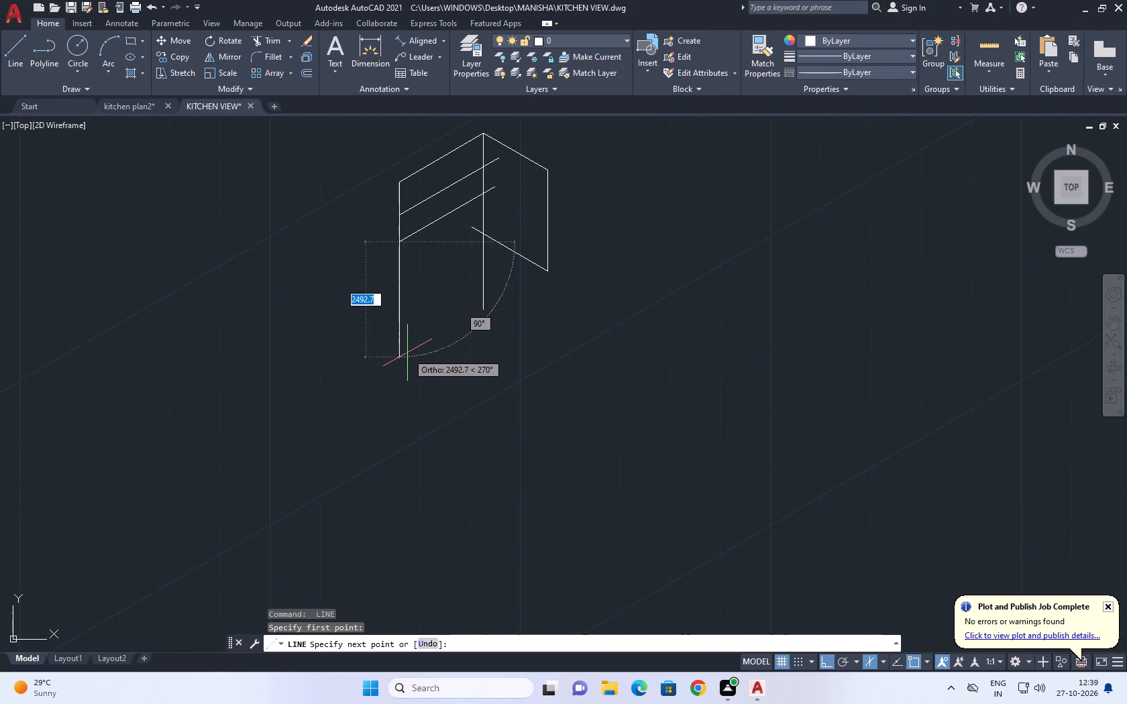
pyautogui.moveTo(403, 337); pyautogui.dragTo(404, 377, button='middle')
pyautogui.write('860')
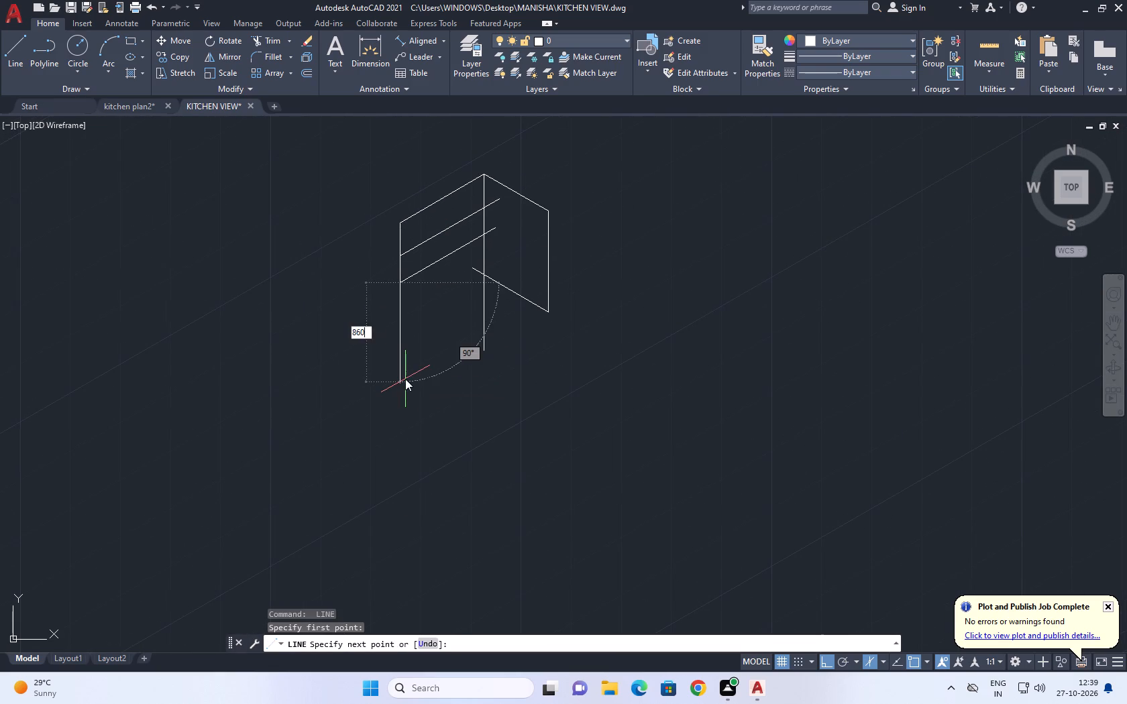
pyautogui.press('Return')
pyautogui.scroll(3, 500, 243)
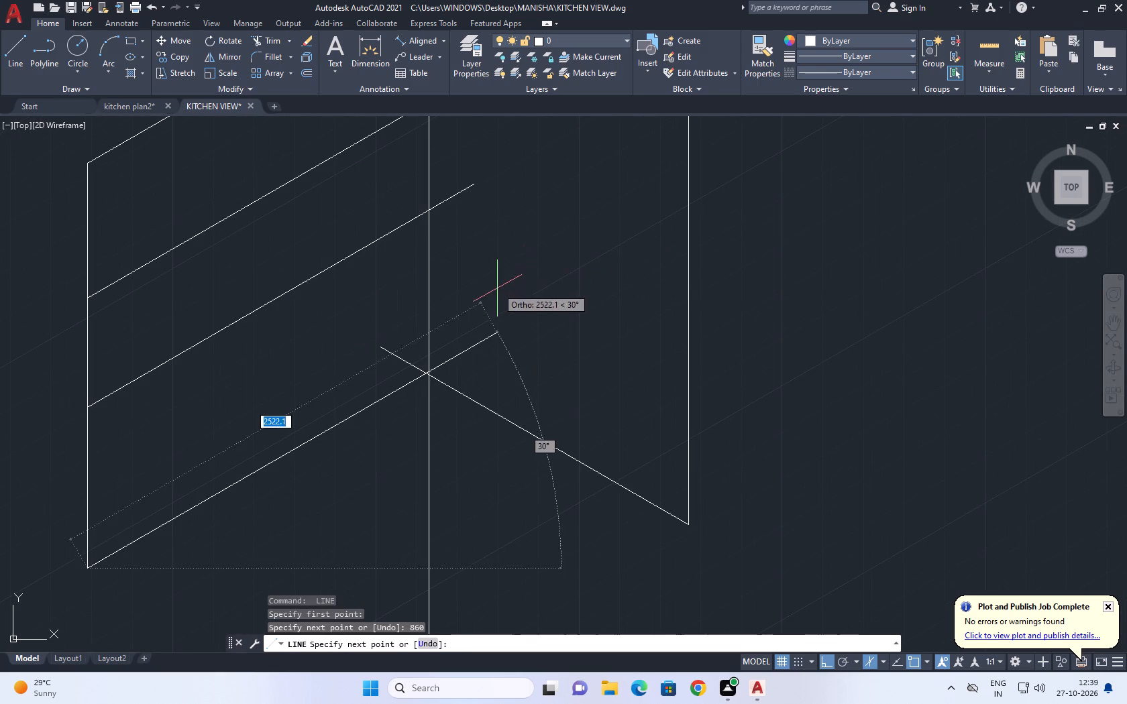
pyautogui.click(497, 288)
pyautogui.press('Escape')
# Trim the overhanging ends of the three 30° lines, the bottom edge and the vertical corner line at their intersections.
pyautogui.scroll(-1, 480, 310)
pyautogui.scroll(4, 421, 397)
pyautogui.moveTo(545, 266); pyautogui.dragTo(545, 272, button='middle')
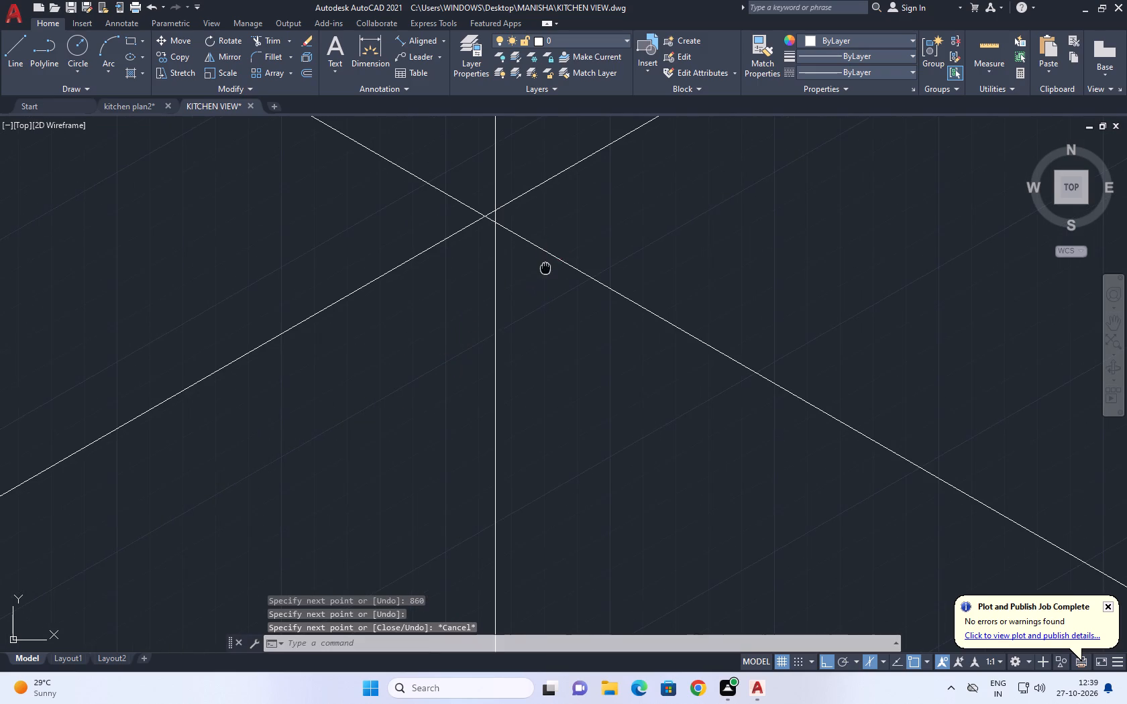
pyautogui.moveTo(545, 272); pyautogui.dragTo(559, 371, button='middle')
pyautogui.middleClick(560, 374)
pyautogui.scroll(-3, 563, 379)
pyautogui.moveTo(557, 262); pyautogui.dragTo(602, 457, button='middle')
pyautogui.write('TR')
pyautogui.press('space')
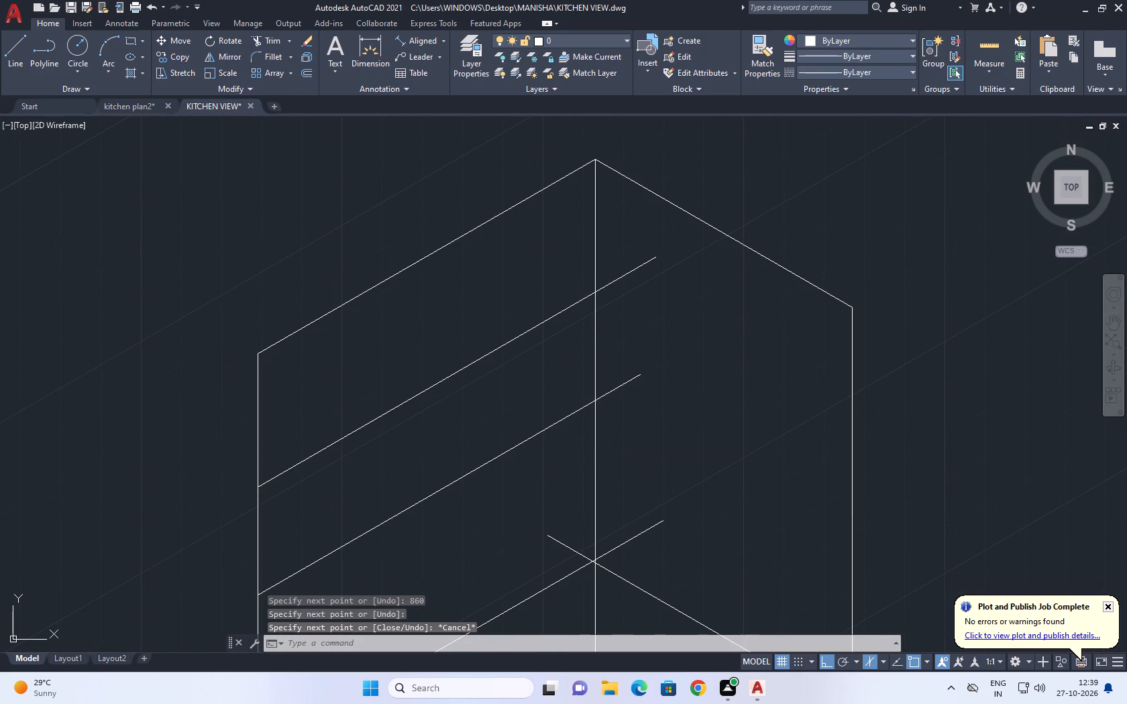
pyautogui.click(624, 247)
pyautogui.click(637, 555)
pyautogui.scroll(-2, 668, 419)
pyautogui.scroll(2, 633, 463)
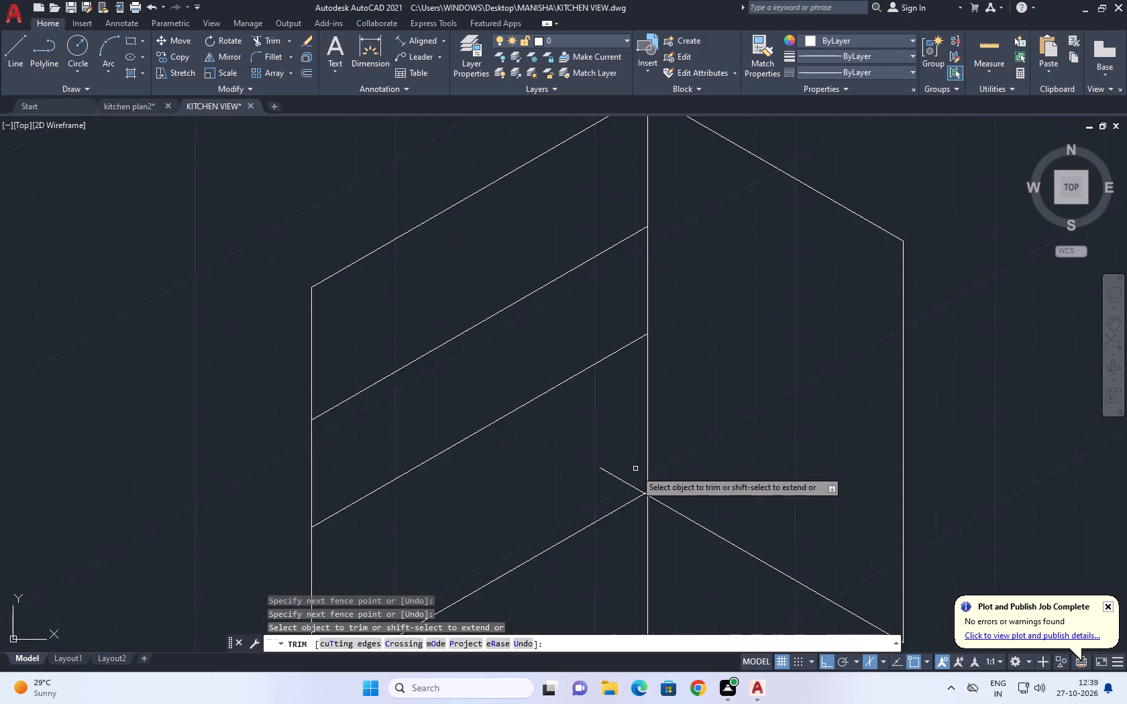
pyautogui.scroll(1, 635, 470)
pyautogui.moveTo(633, 463); pyautogui.dragTo(625, 473)
pyautogui.click(579, 503)
pyautogui.scroll(-3, 757, 345)
pyautogui.click(751, 447)
pyautogui.click(694, 474)
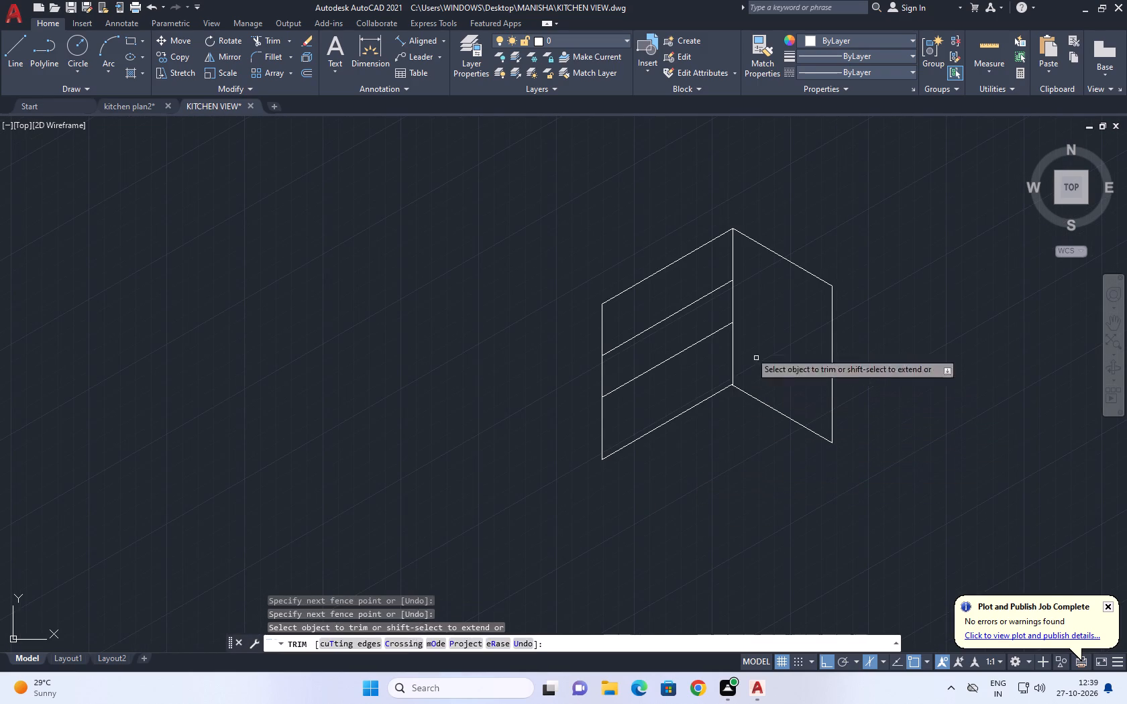
pyautogui.press('Escape')
# Copy the 720 mm vertical edge 300 mm outward at 150° on the left isoplane.
pyautogui.moveTo(700, 324); pyautogui.dragTo(651, 368, button='middle')
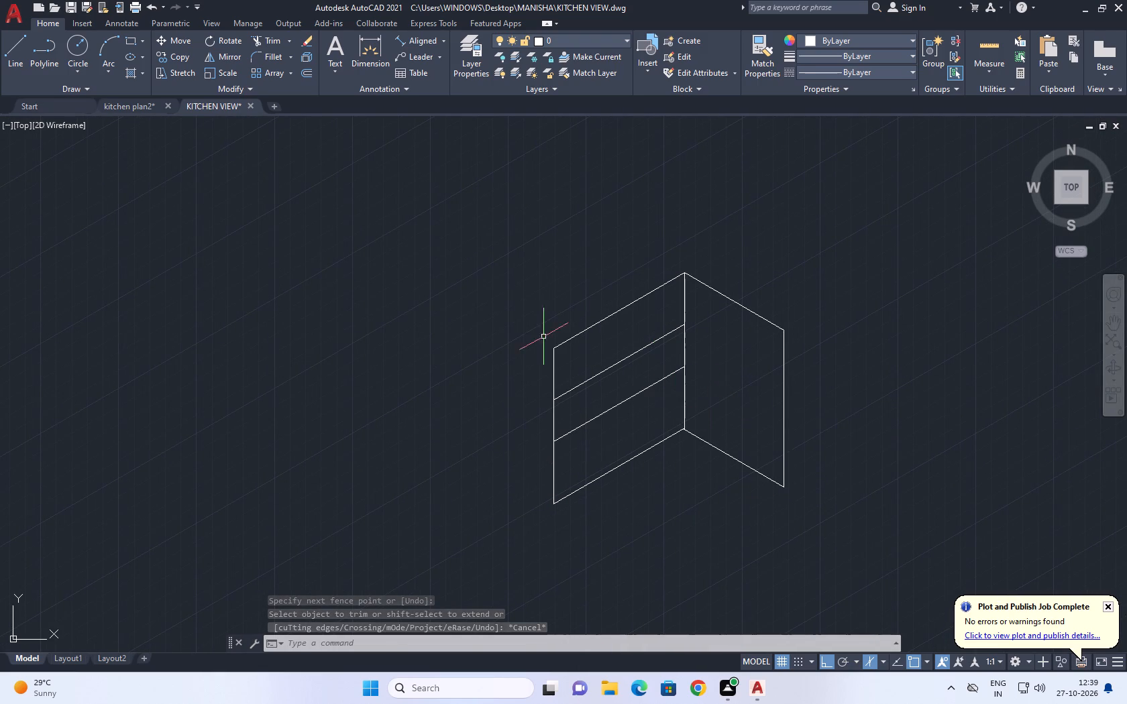
pyautogui.scroll(2, 552, 385)
pyautogui.click(551, 384)
pyautogui.click(530, 360)
pyautogui.moveTo(576, 370); pyautogui.dragTo(556, 353, button='middle')
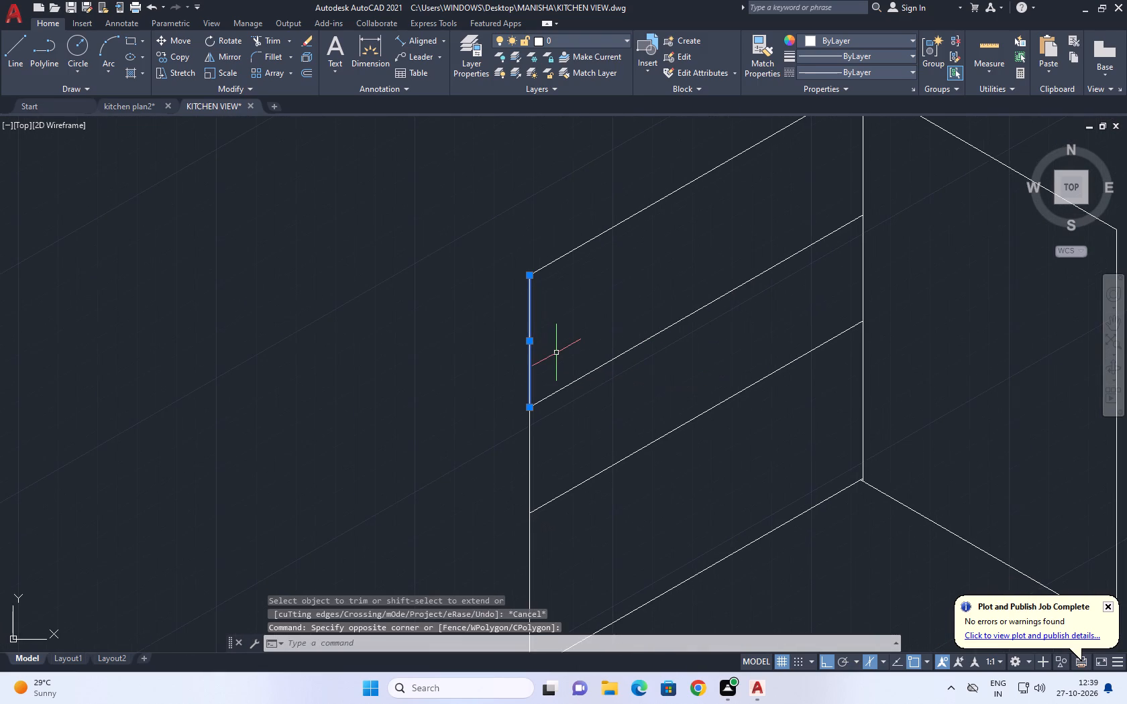
pyautogui.write('CO')
pyautogui.press('space')
pyautogui.click(527, 410)
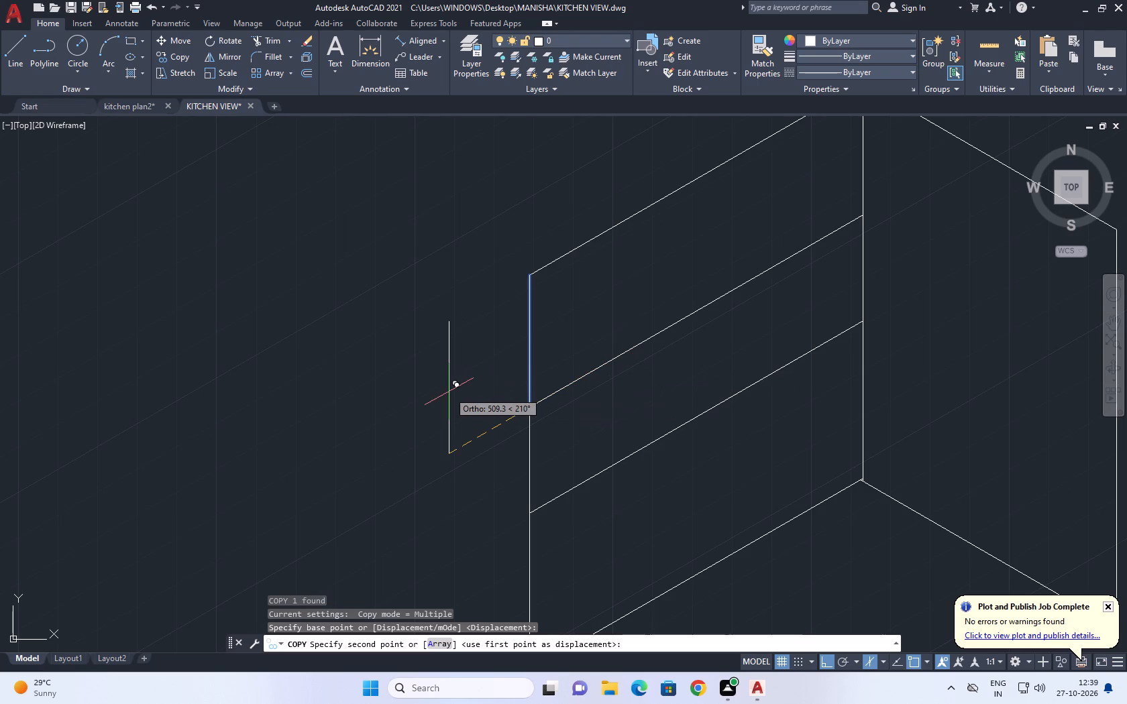
pyautogui.press('F5')
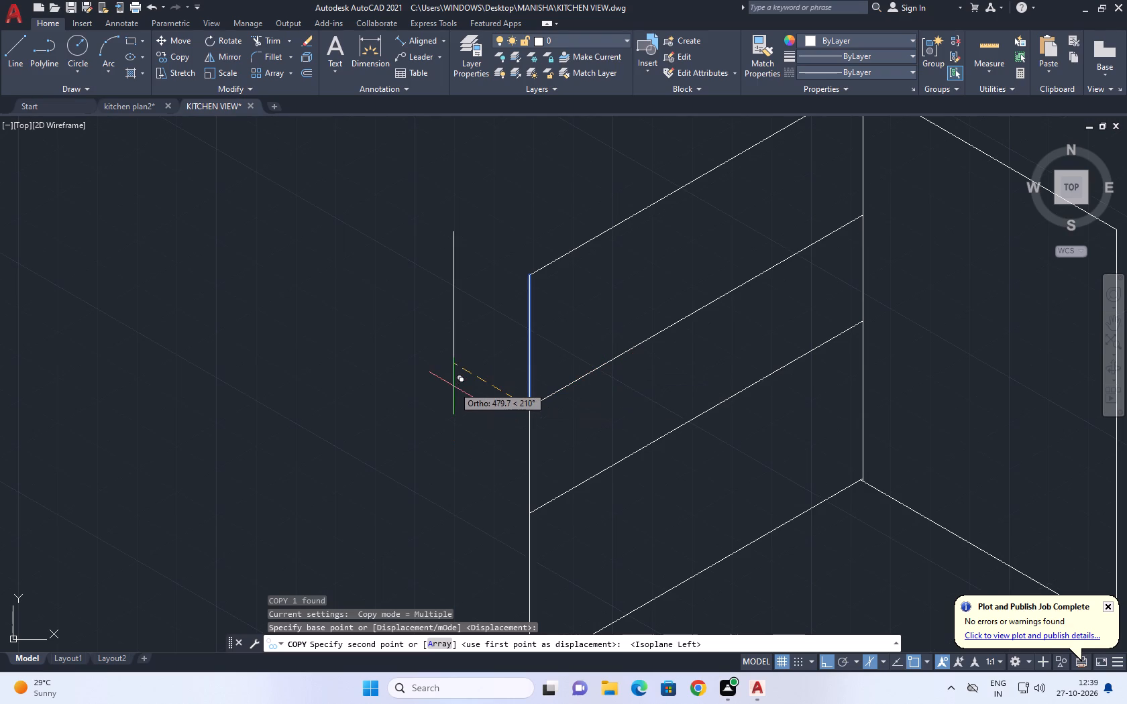
pyautogui.write('300')
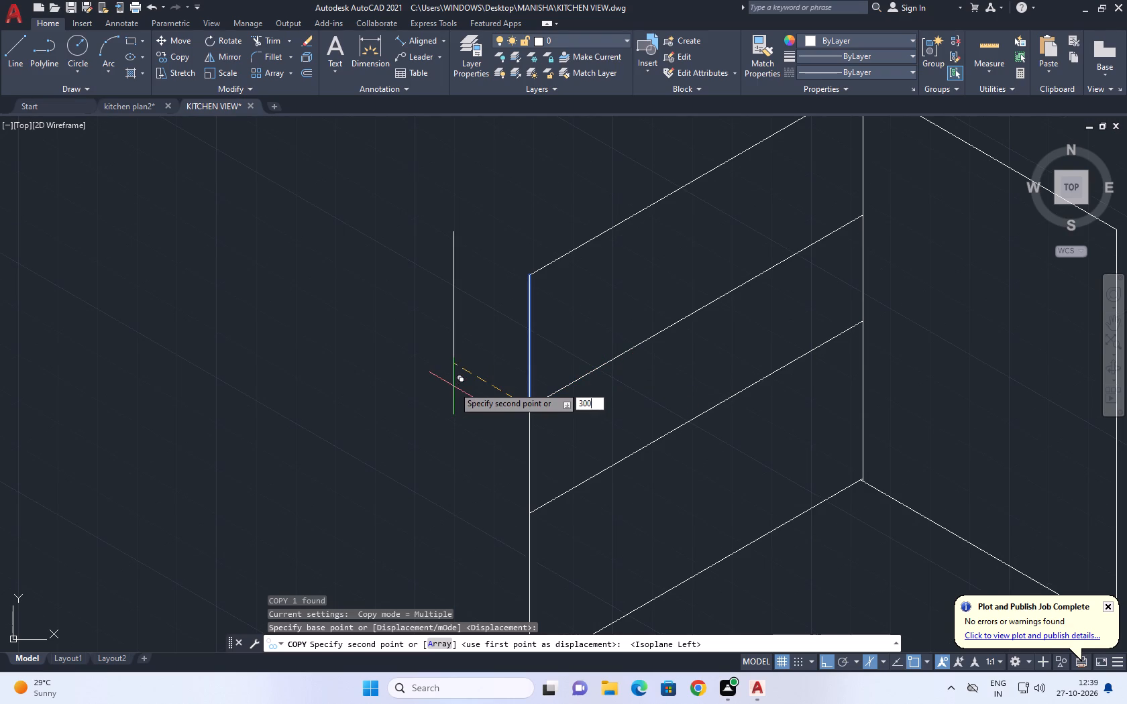
pyautogui.press('Return')
pyautogui.press('Escape')
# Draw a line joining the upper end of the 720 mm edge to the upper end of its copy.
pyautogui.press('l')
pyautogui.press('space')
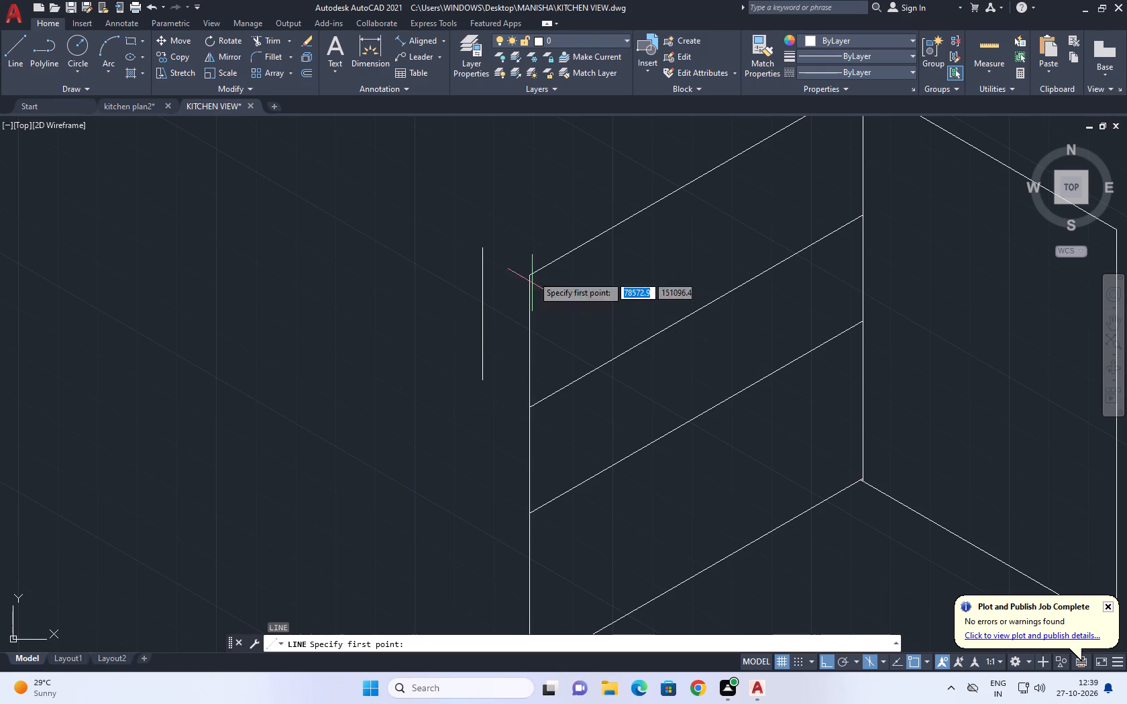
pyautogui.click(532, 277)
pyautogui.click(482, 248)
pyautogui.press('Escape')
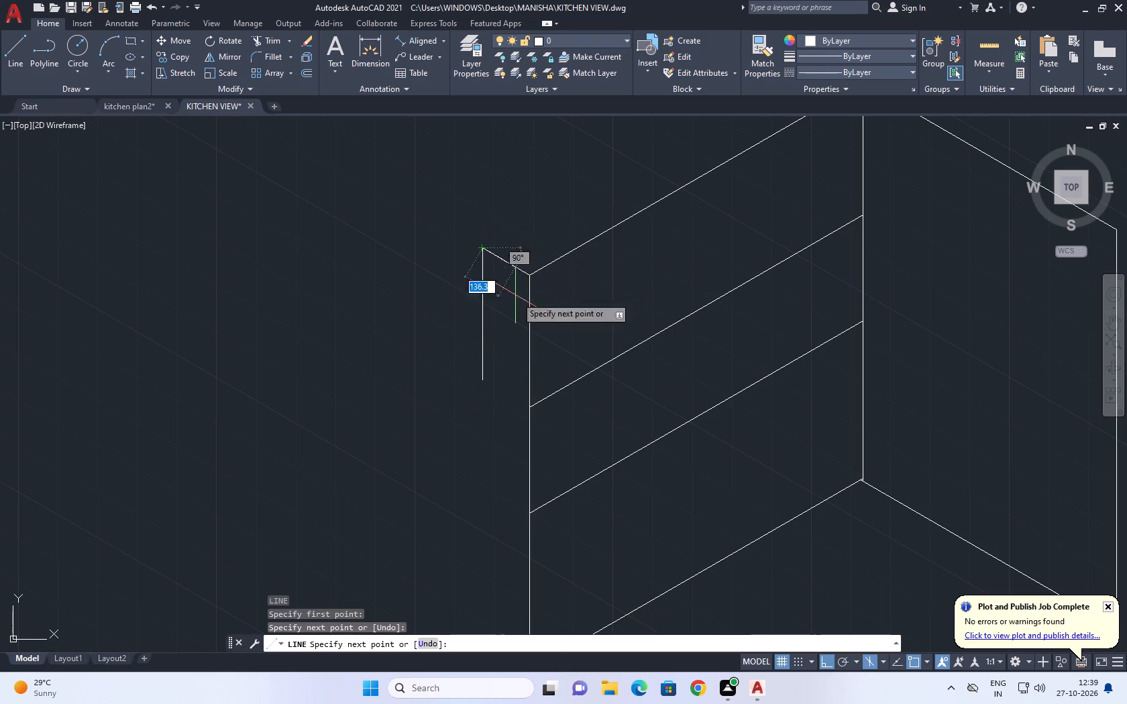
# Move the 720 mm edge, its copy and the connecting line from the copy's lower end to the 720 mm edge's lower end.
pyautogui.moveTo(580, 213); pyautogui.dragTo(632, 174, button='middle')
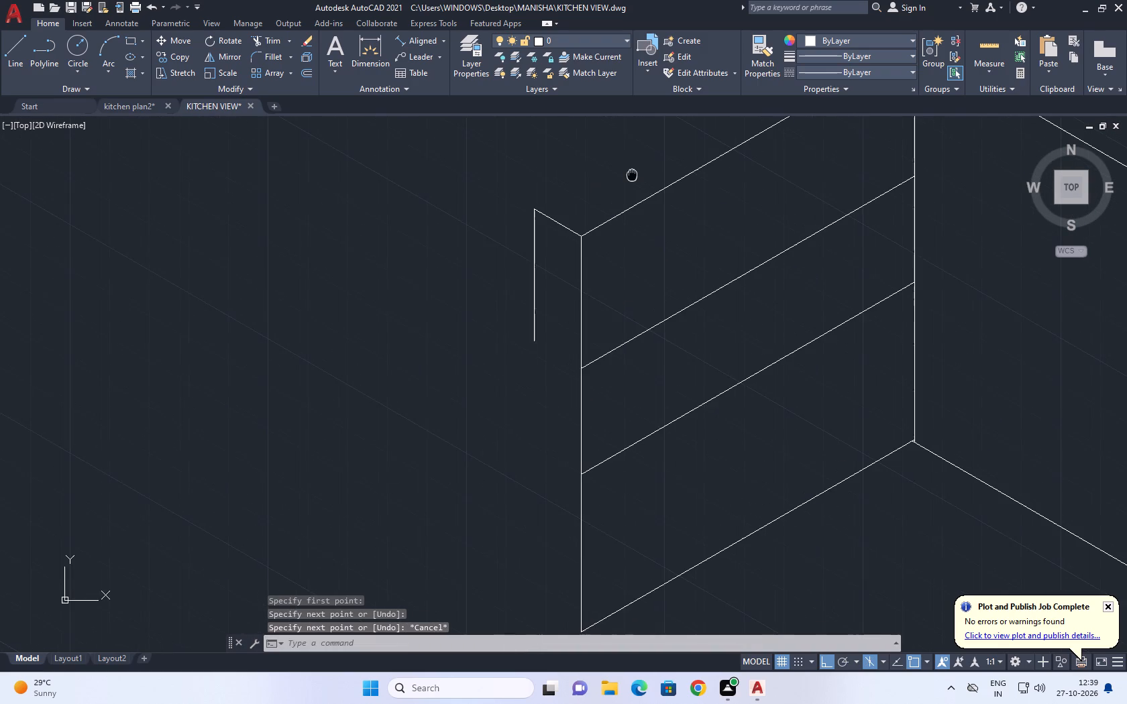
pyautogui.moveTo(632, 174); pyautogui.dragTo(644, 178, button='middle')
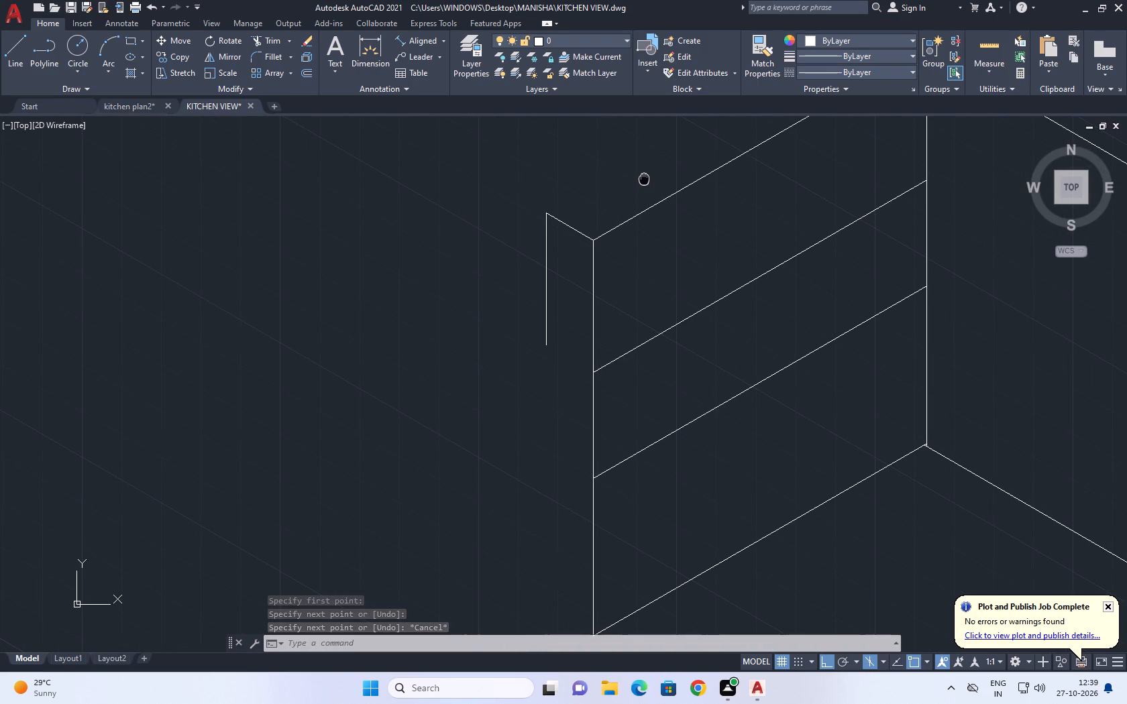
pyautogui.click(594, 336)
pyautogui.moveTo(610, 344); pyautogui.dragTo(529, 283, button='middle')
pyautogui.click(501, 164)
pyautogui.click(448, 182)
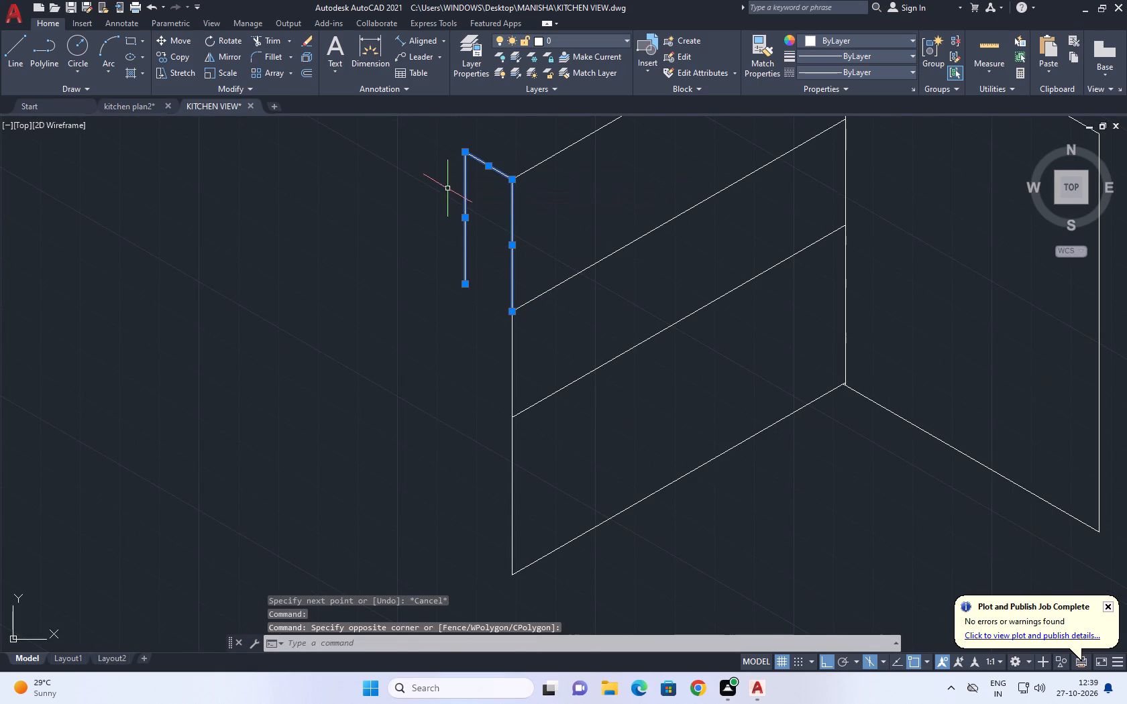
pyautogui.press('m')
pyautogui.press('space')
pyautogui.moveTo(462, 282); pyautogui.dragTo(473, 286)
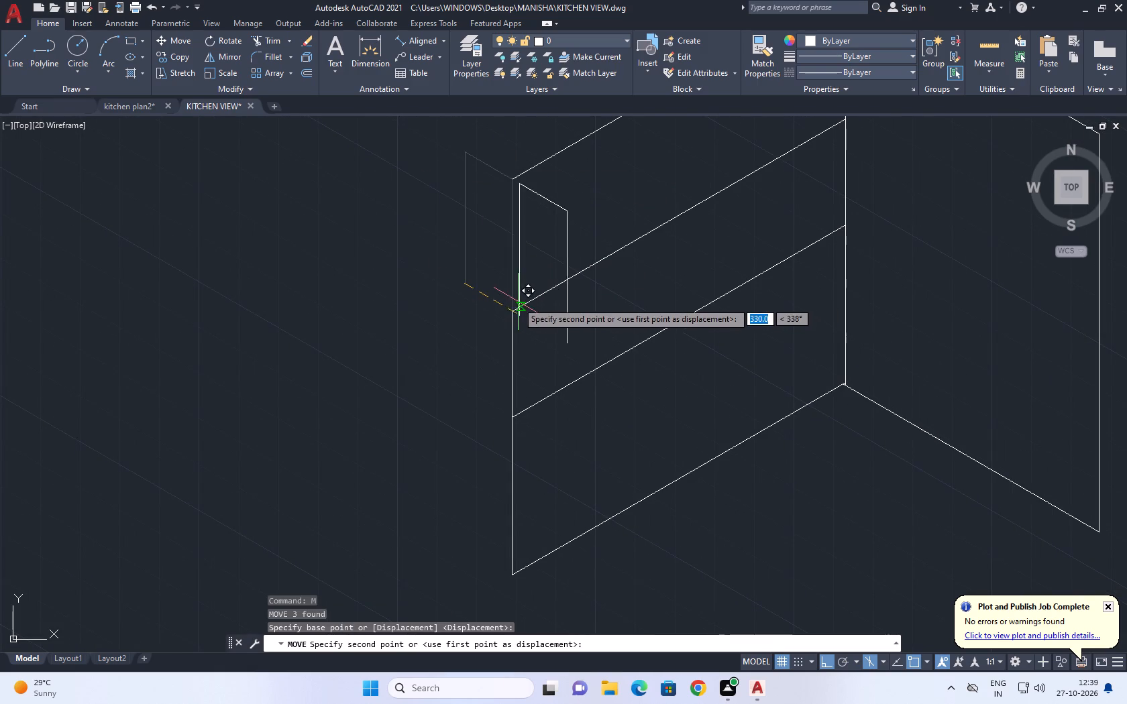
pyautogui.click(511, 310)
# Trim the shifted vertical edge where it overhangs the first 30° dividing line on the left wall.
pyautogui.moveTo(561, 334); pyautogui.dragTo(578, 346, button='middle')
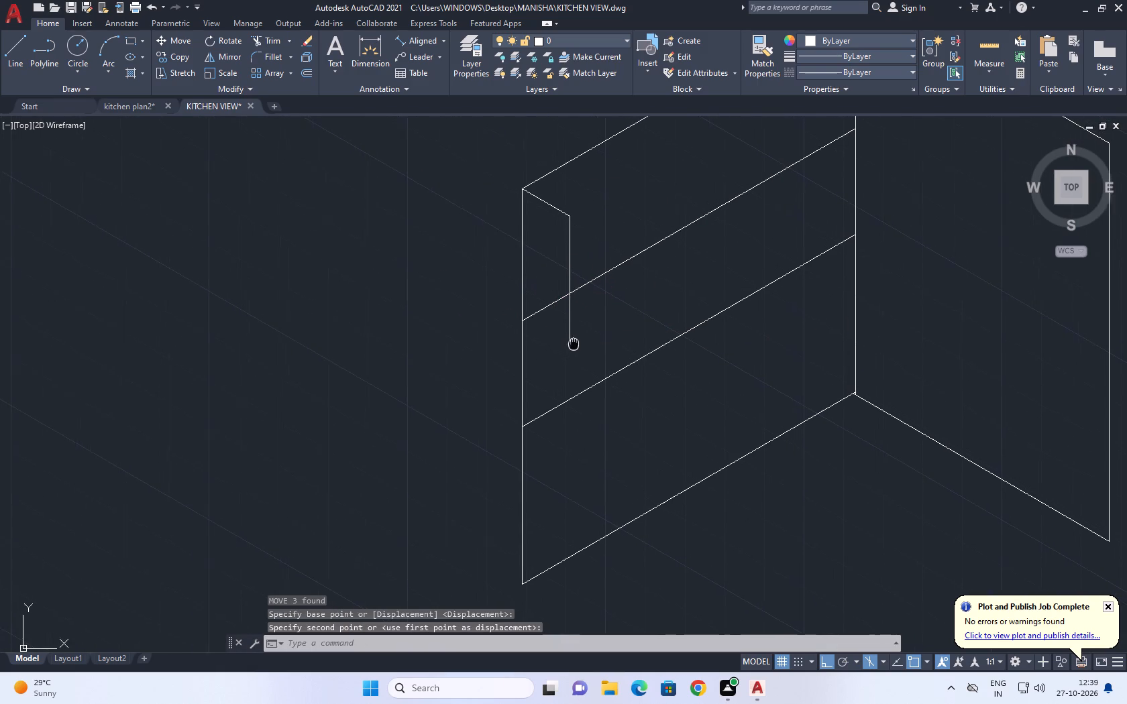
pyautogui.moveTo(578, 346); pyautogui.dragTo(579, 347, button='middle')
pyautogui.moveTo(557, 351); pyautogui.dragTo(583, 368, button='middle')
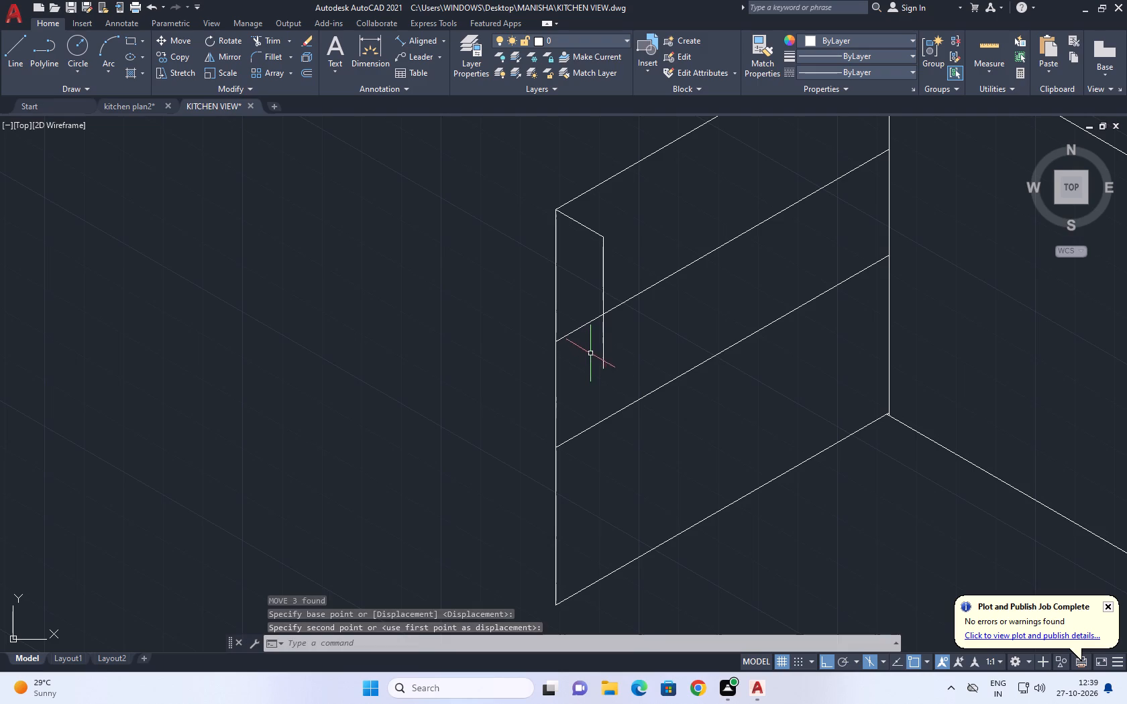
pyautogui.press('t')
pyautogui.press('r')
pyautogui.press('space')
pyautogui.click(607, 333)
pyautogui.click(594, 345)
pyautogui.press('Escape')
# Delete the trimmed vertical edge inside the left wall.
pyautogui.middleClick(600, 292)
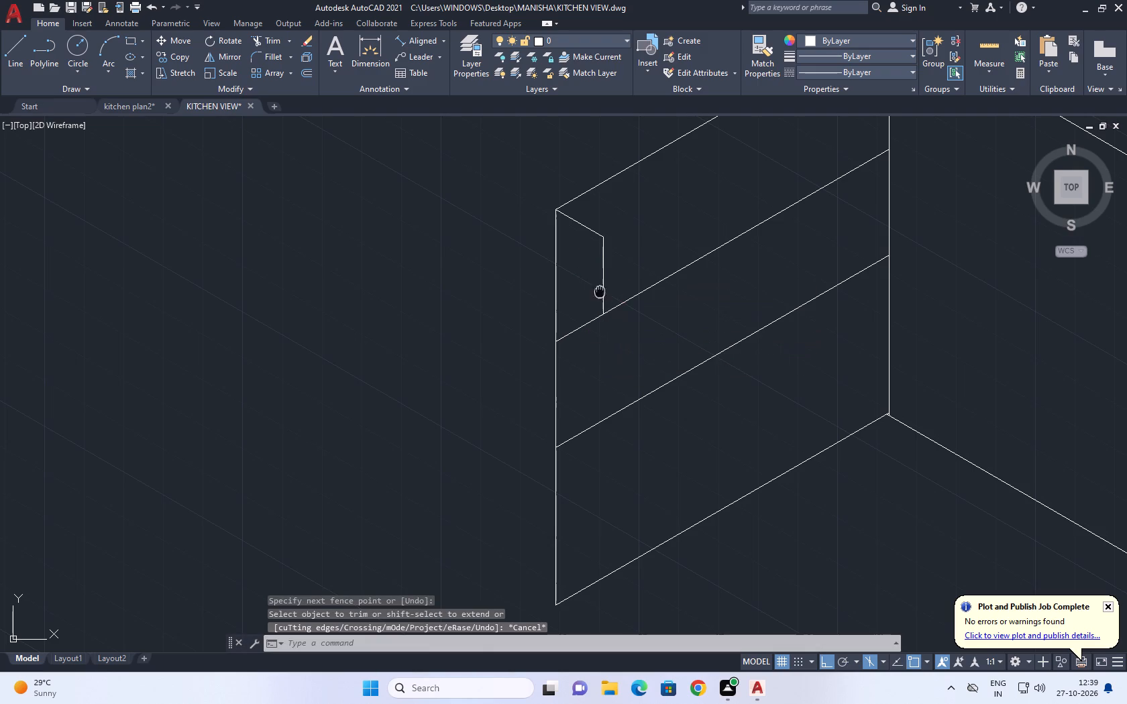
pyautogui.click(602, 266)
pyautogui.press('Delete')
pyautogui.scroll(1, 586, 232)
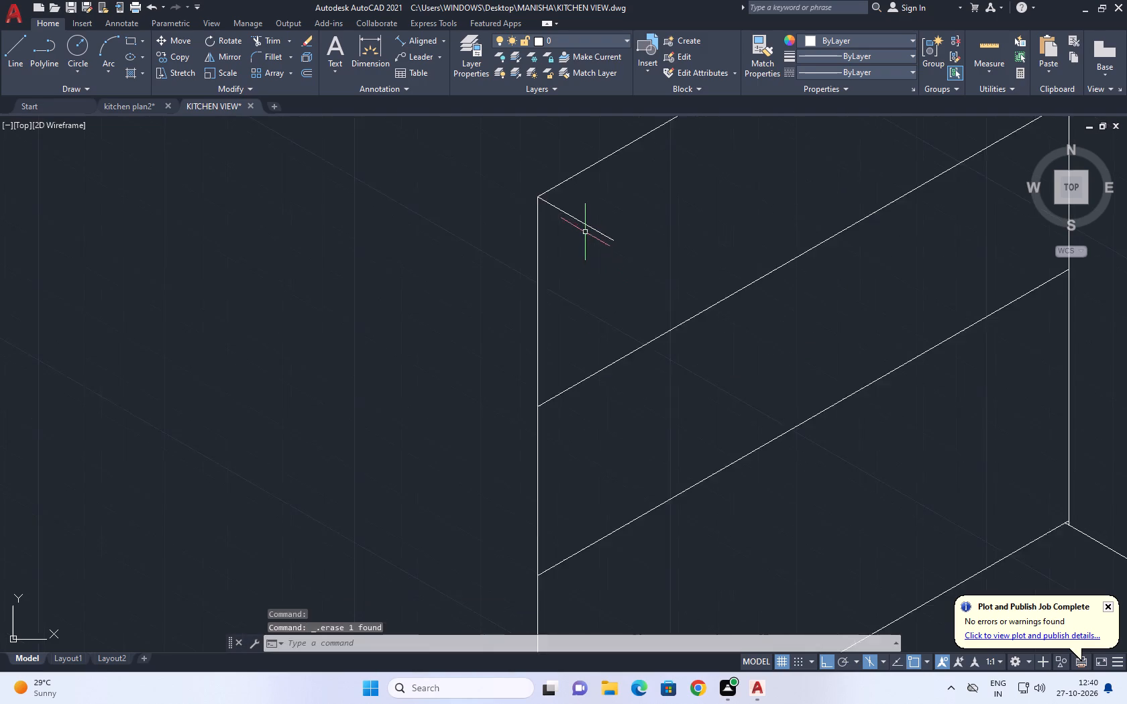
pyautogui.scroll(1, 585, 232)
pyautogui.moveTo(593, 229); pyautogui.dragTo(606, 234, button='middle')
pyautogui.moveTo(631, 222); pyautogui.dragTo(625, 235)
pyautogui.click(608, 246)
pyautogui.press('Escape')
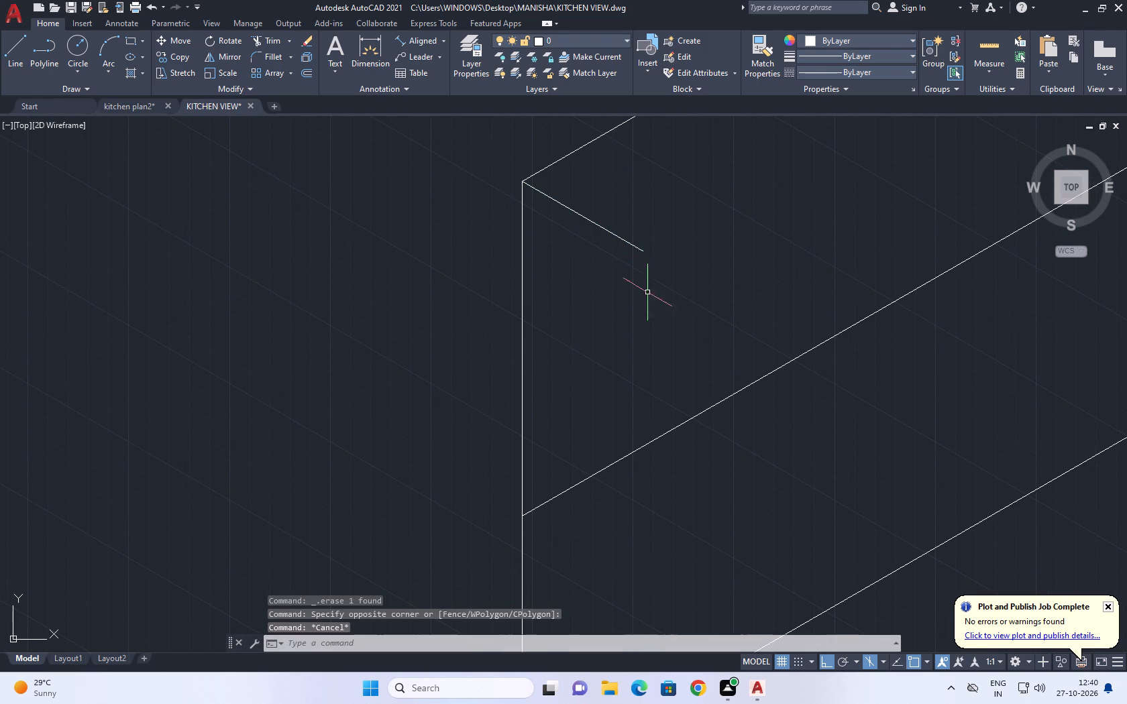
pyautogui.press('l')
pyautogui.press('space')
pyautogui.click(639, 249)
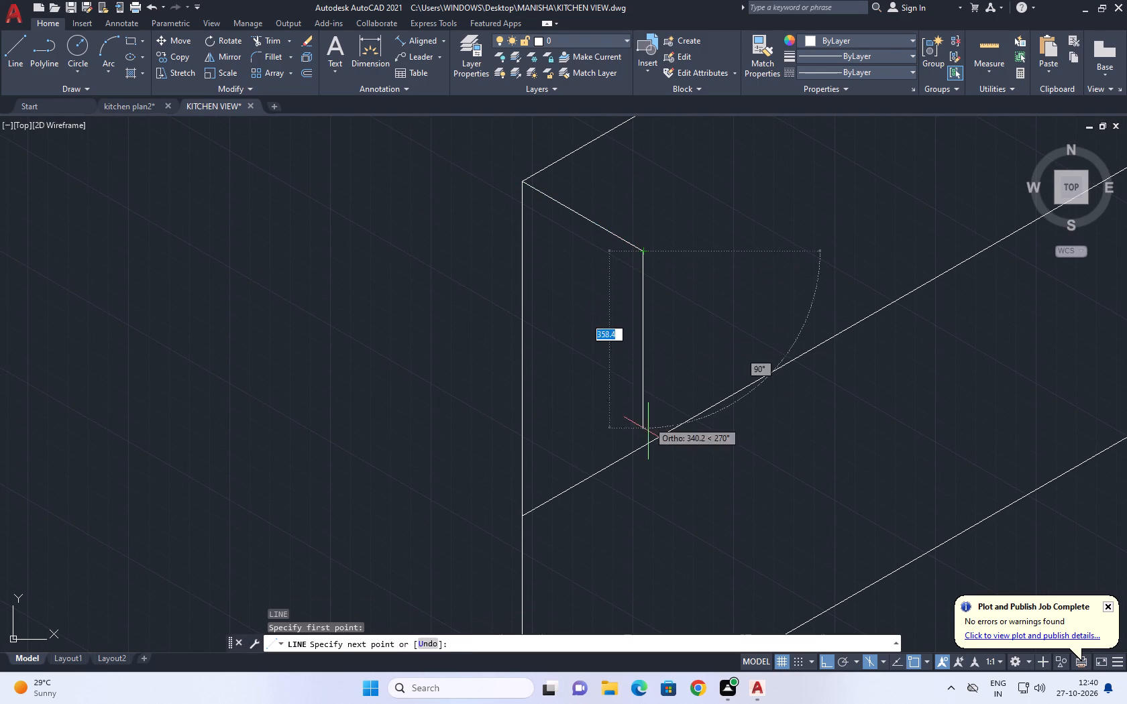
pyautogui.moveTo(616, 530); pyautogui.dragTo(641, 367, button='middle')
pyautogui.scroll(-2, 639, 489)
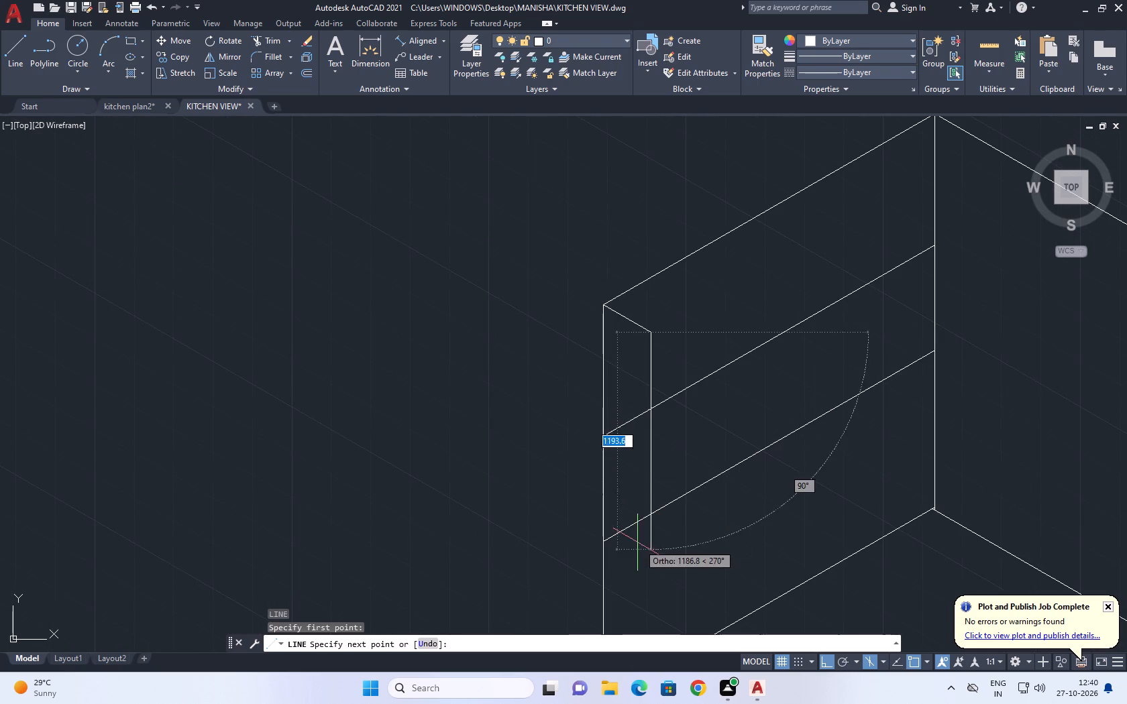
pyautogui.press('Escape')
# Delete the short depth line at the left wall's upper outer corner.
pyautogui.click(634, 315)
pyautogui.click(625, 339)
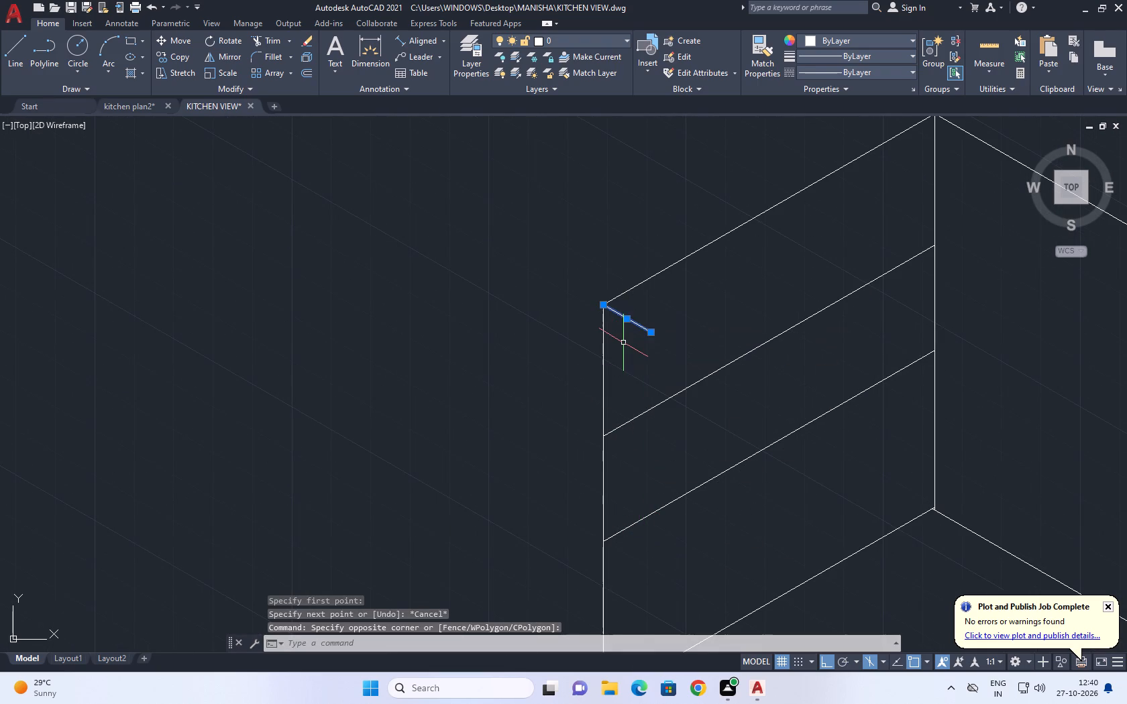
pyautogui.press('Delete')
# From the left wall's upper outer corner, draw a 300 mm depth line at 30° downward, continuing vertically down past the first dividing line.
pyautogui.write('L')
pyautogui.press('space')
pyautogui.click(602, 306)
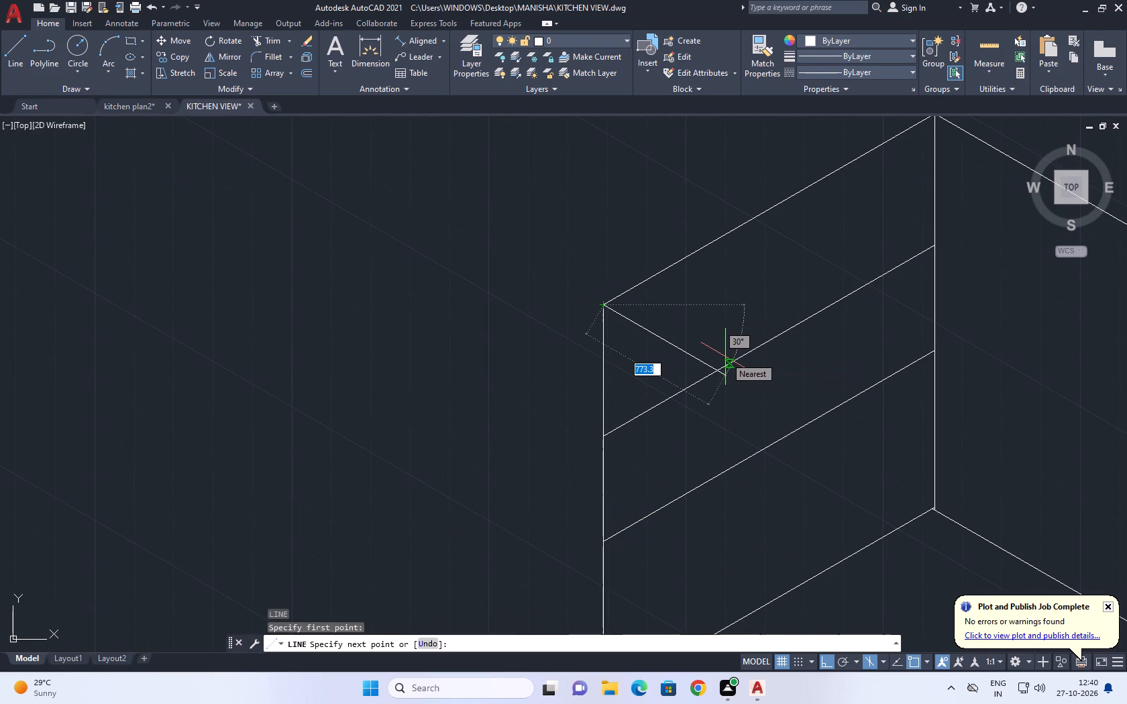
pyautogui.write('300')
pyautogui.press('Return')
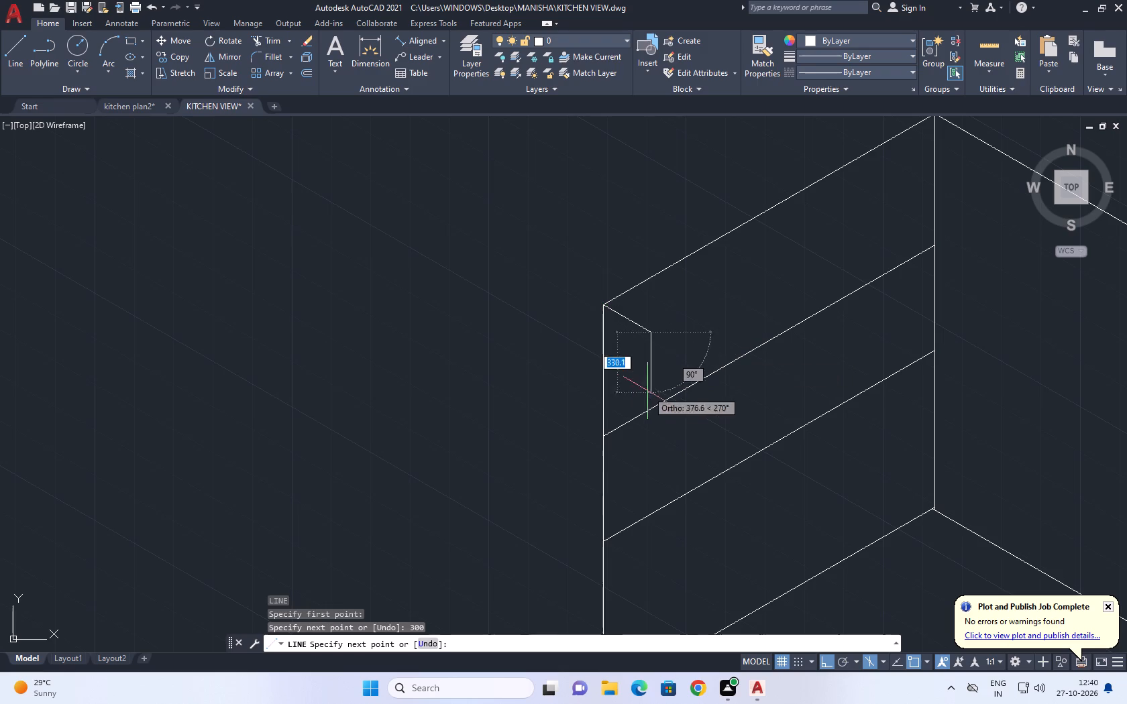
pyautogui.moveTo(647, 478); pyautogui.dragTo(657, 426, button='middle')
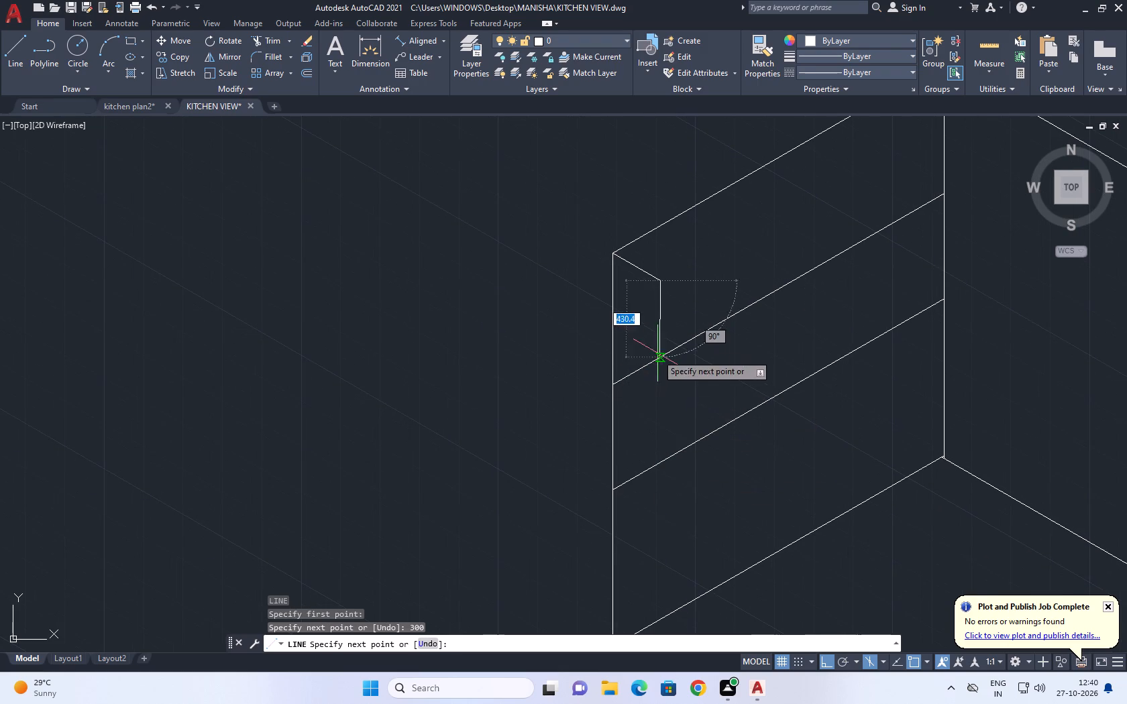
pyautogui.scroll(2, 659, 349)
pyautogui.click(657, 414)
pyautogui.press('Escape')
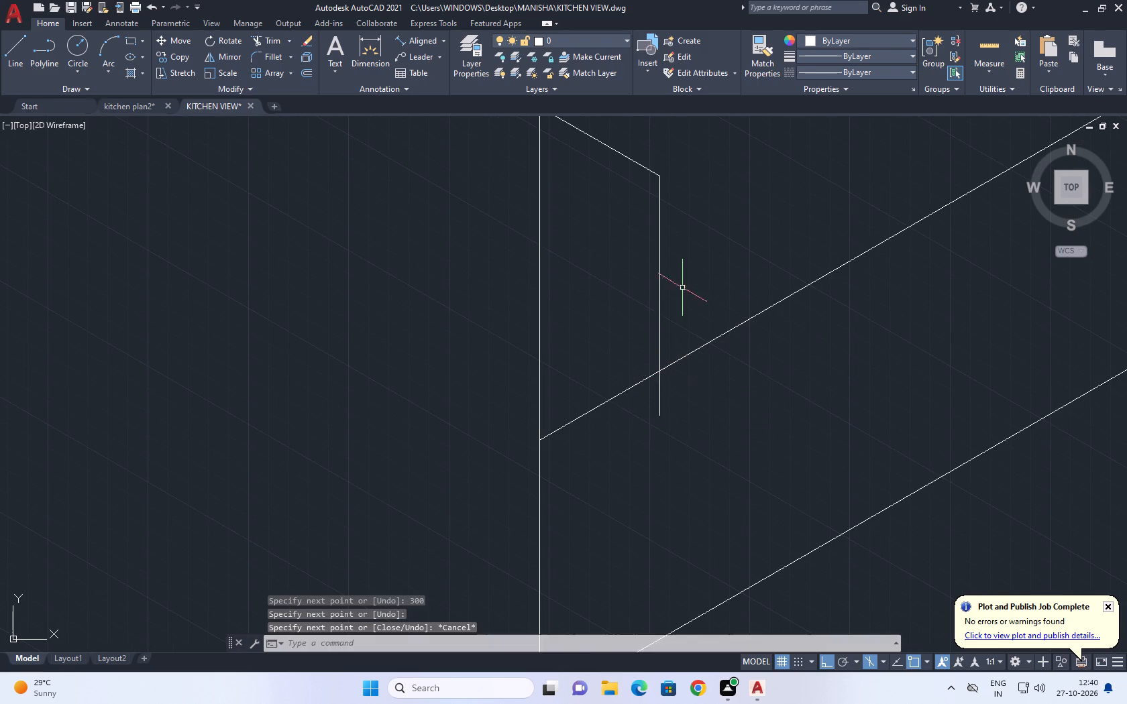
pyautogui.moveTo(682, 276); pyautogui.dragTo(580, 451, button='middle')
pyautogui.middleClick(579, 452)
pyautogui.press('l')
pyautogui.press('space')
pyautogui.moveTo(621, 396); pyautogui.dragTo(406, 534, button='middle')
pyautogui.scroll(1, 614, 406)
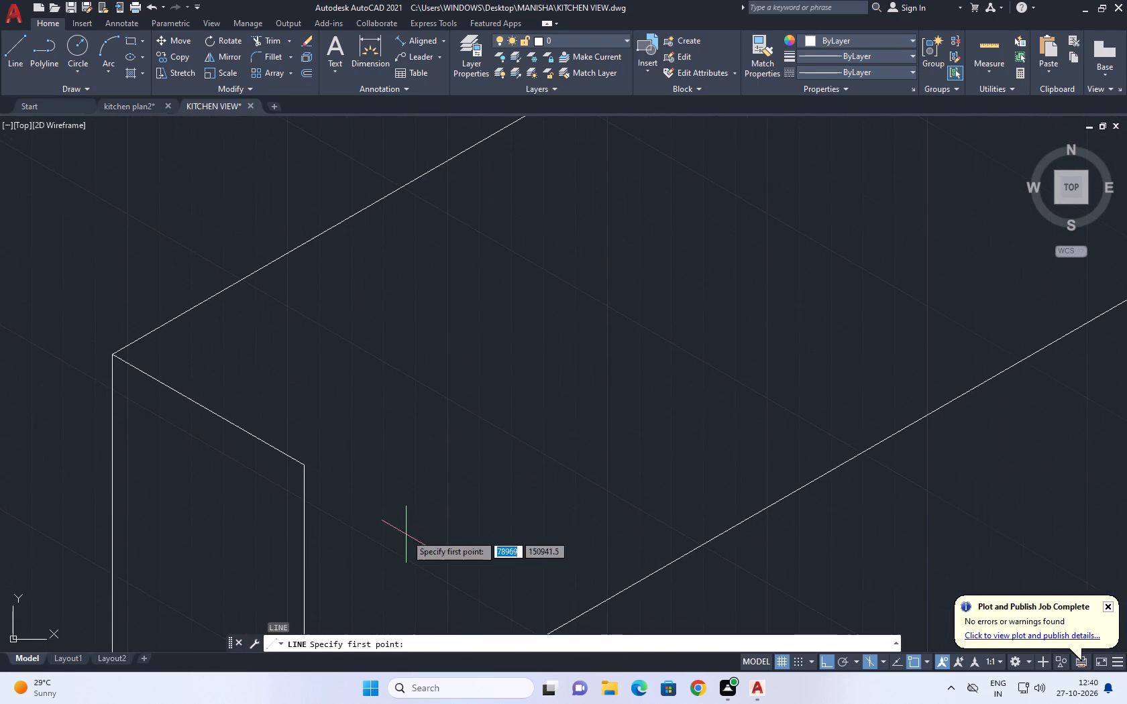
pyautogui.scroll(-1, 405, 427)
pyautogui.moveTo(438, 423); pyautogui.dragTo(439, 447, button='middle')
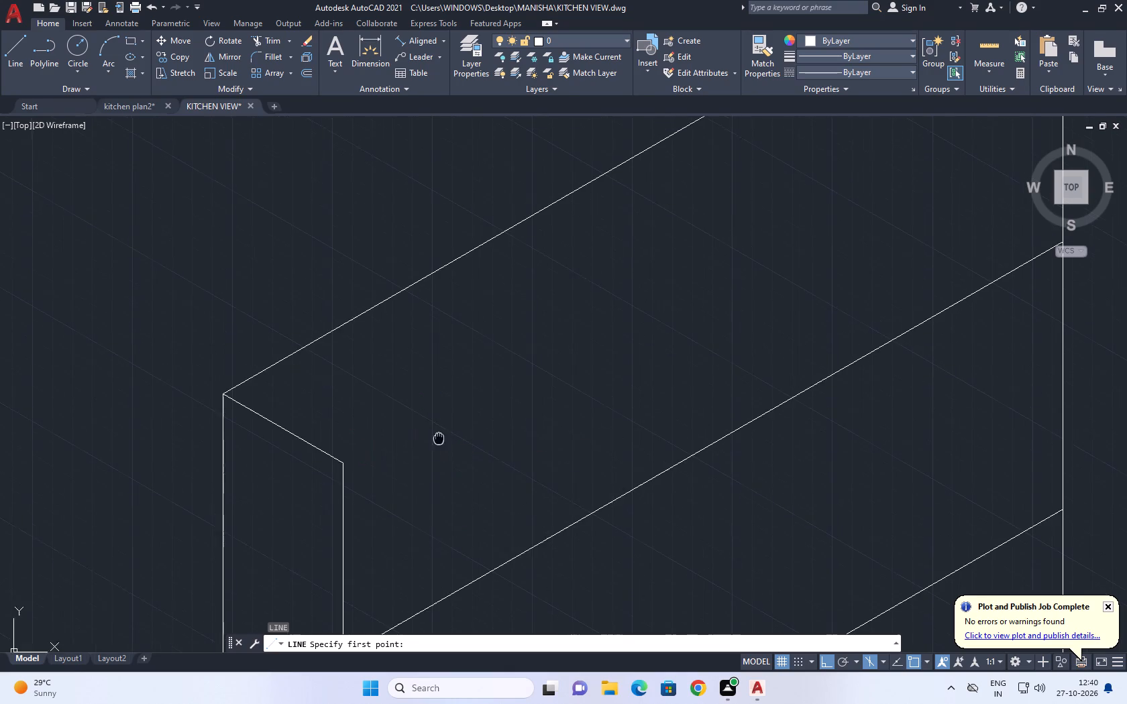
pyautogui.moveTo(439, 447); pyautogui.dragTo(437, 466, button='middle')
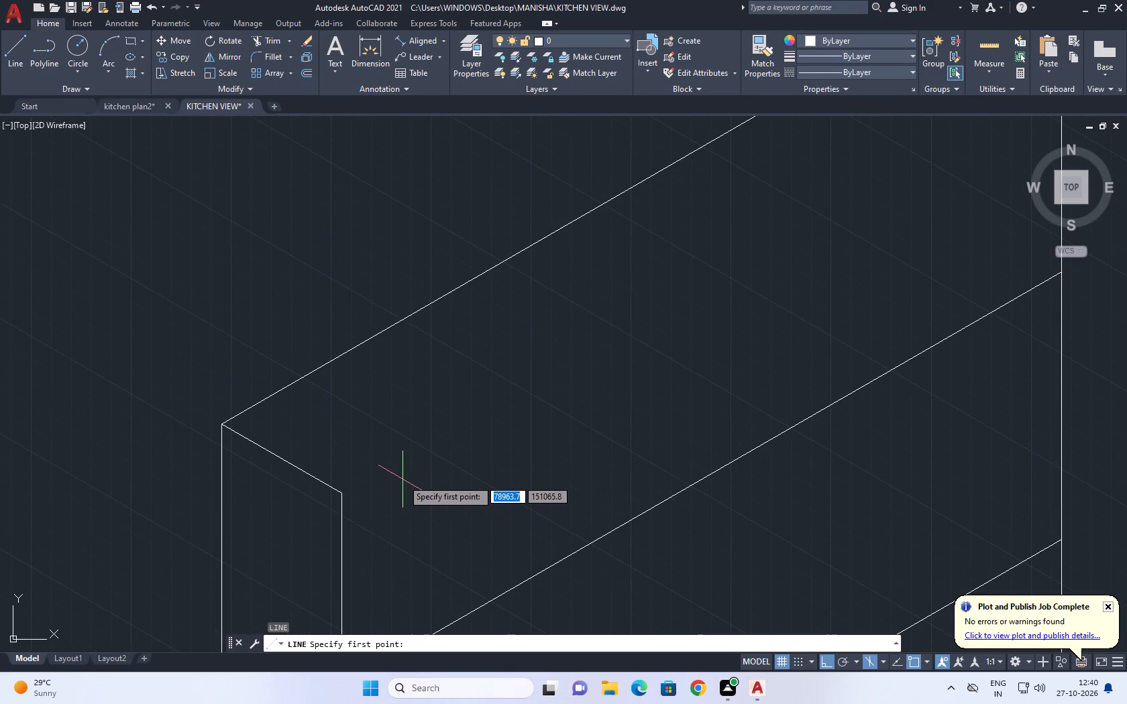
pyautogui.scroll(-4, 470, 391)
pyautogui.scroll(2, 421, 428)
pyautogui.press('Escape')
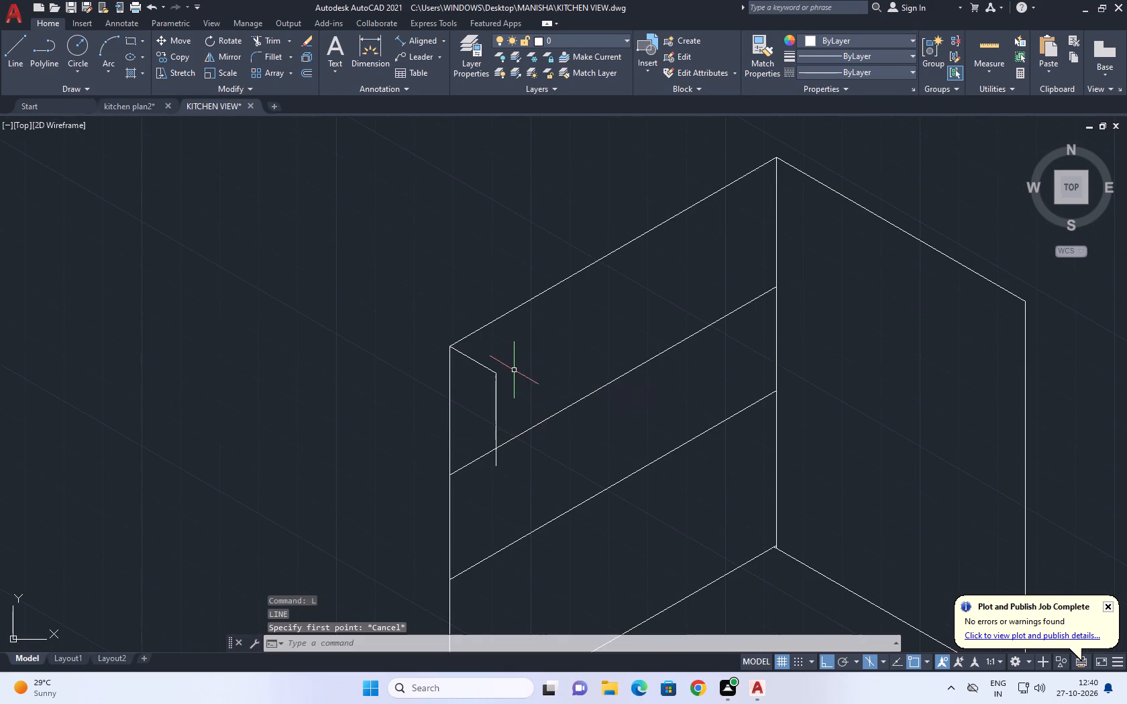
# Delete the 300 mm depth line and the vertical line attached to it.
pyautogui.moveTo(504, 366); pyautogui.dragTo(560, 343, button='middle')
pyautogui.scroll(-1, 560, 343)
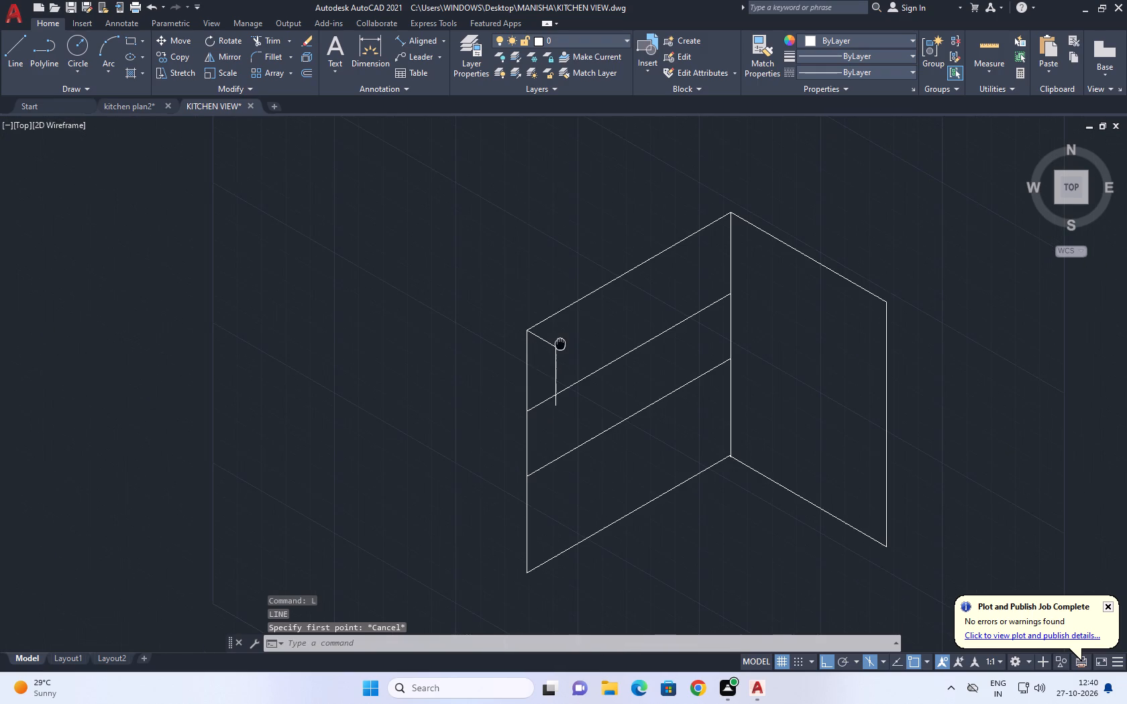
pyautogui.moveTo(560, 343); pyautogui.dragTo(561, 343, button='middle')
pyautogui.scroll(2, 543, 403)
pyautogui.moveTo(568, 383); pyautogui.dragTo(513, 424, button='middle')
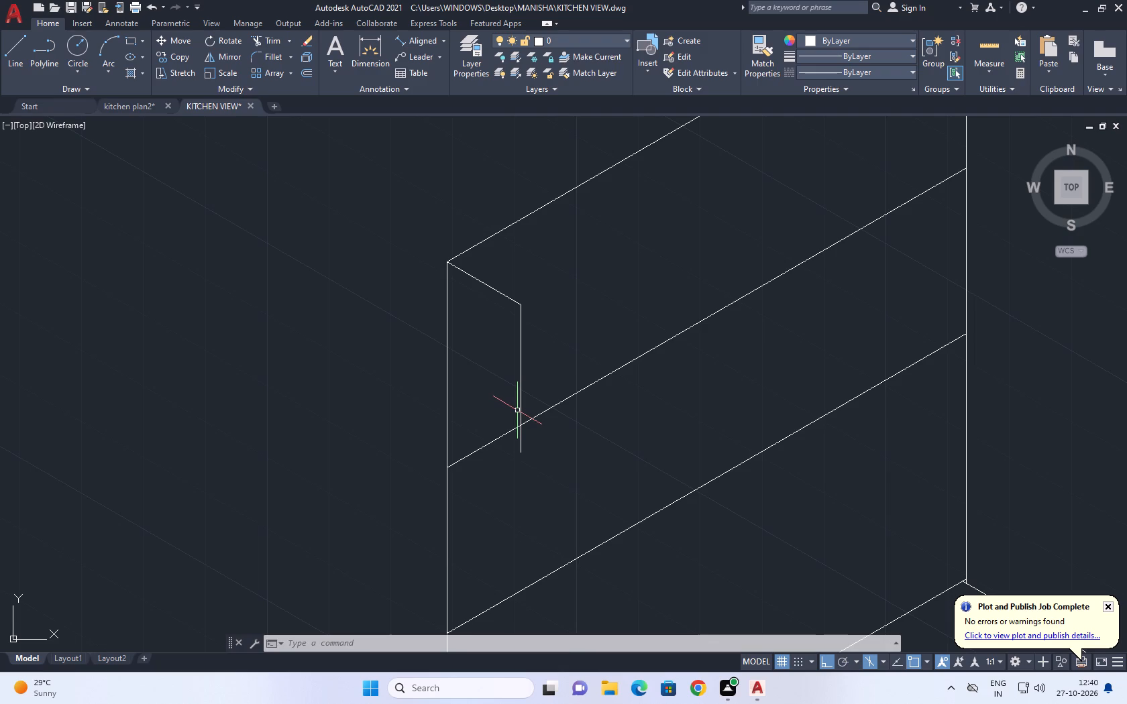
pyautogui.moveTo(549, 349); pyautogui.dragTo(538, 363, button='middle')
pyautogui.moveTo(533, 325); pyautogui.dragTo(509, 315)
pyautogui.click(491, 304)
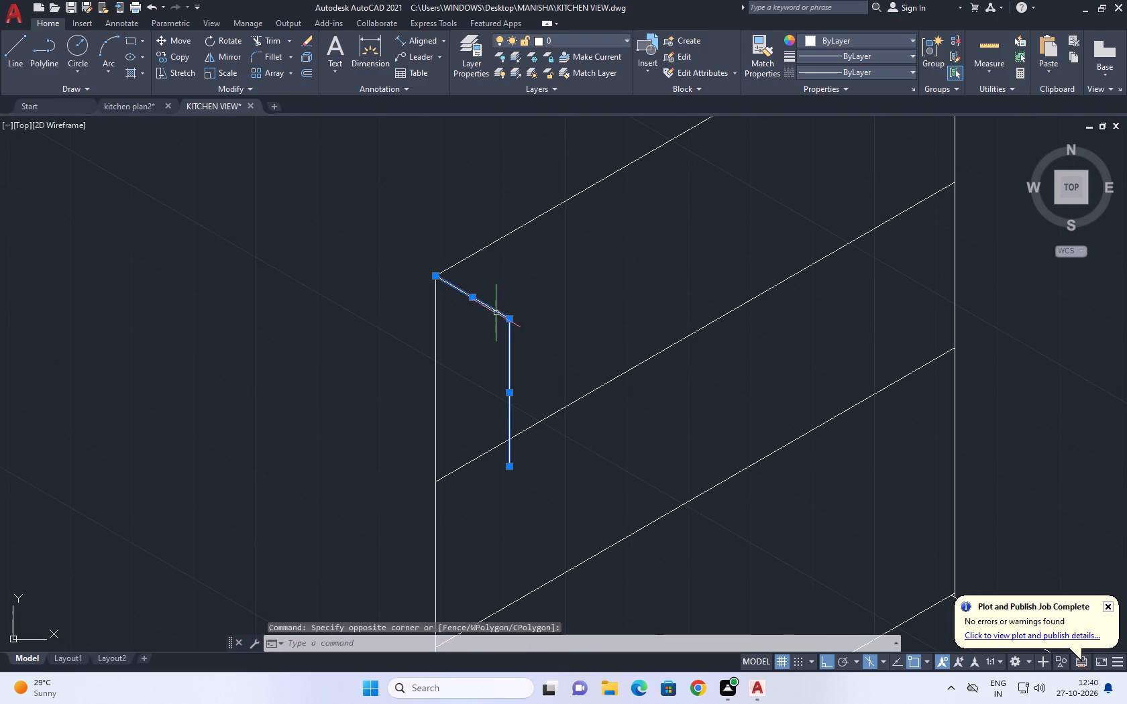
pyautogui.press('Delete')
# Divide the left wall's top 30° edge into 5 equal segments.
pyautogui.moveTo(601, 286); pyautogui.dragTo(557, 404, button='middle')
pyautogui.moveTo(439, 457); pyautogui.dragTo(415, 452)
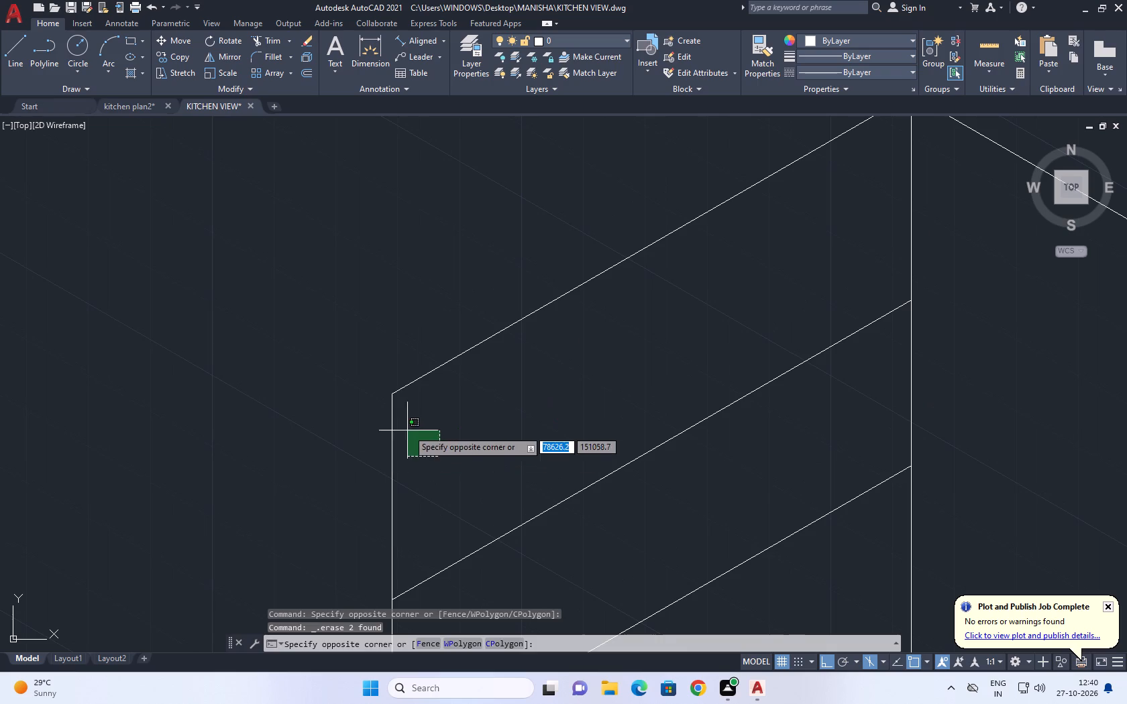
pyautogui.press('Escape')
pyautogui.click(508, 380)
pyautogui.moveTo(437, 292); pyautogui.dragTo(423, 283)
pyautogui.moveTo(456, 290); pyautogui.dragTo(404, 416, button='middle')
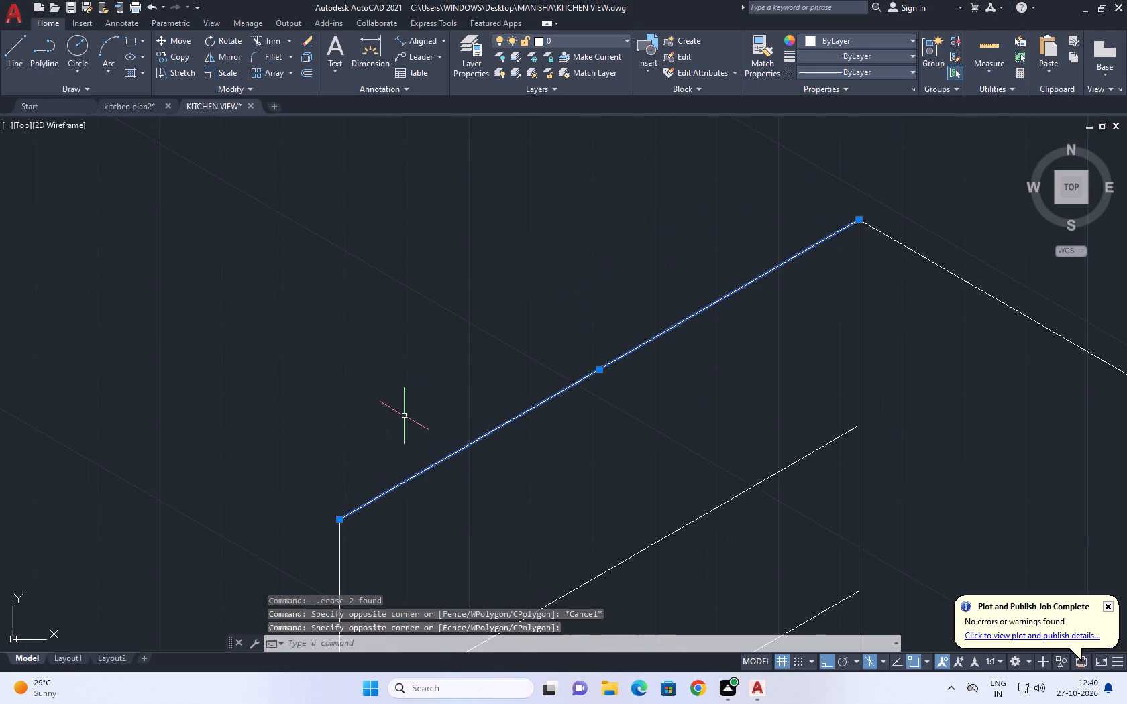
pyautogui.press('d')
pyautogui.press('i')
pyautogui.press('v')
pyautogui.press('space')
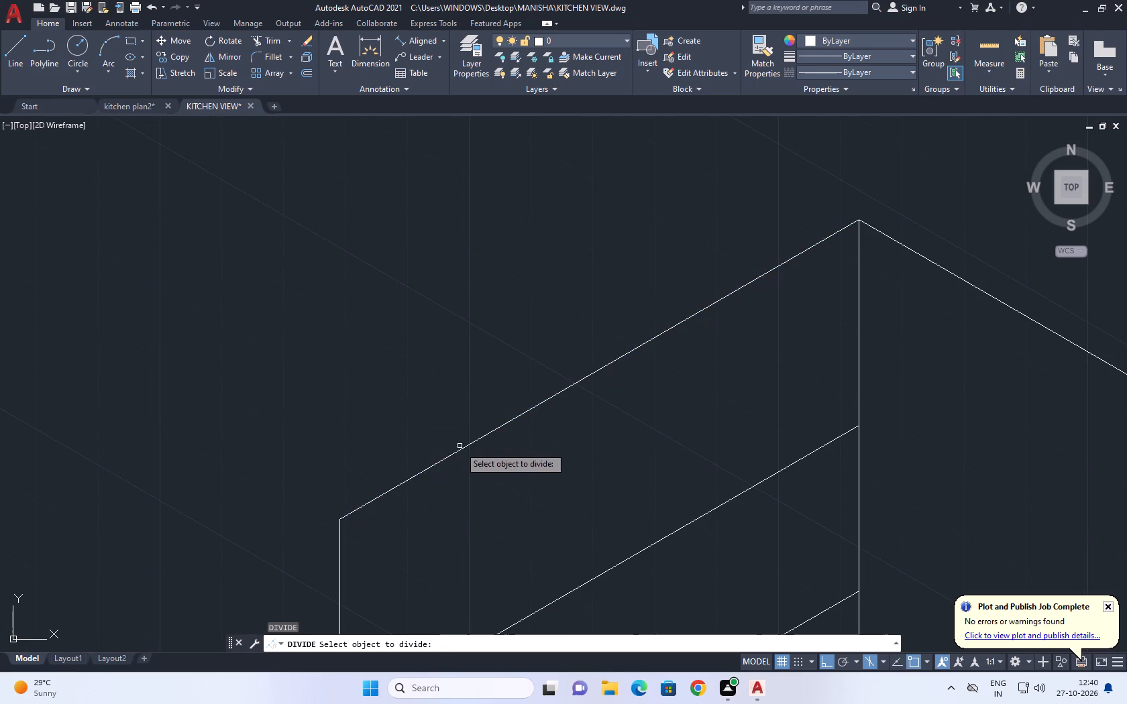
pyautogui.click(463, 449)
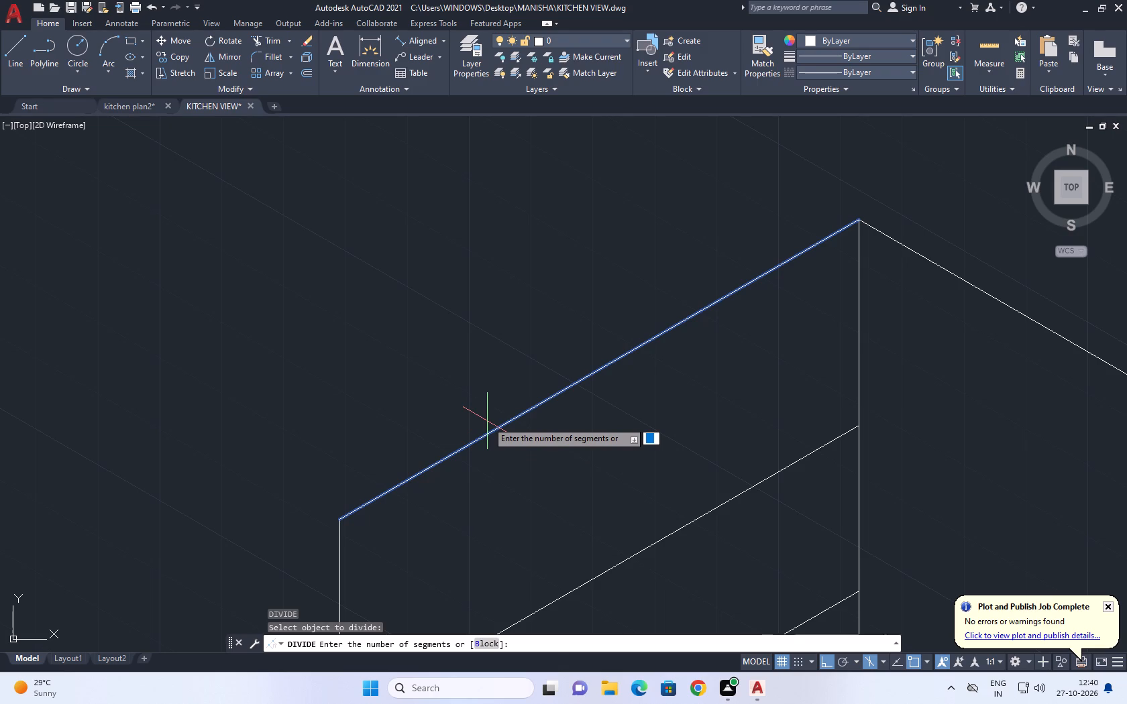
pyautogui.press('5')
pyautogui.press('Return')
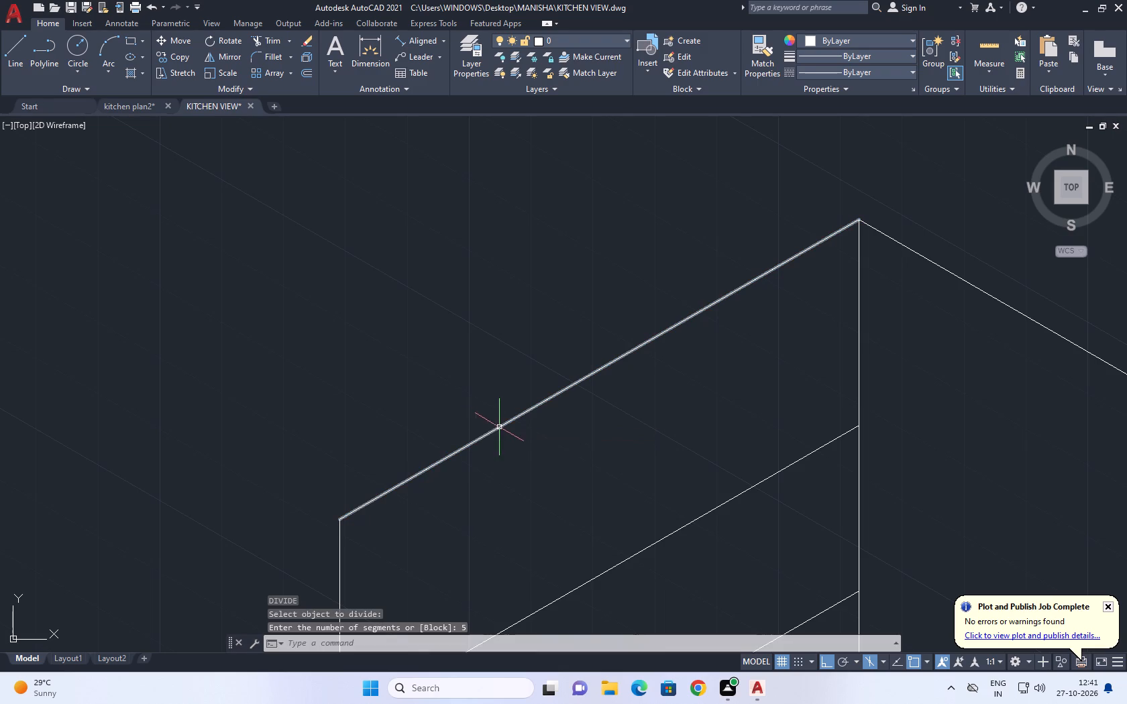
# Draw a vertical line from the top edge's division point nearest the wall corner down past the first dividing line.
pyautogui.press('l')
pyautogui.press('space')
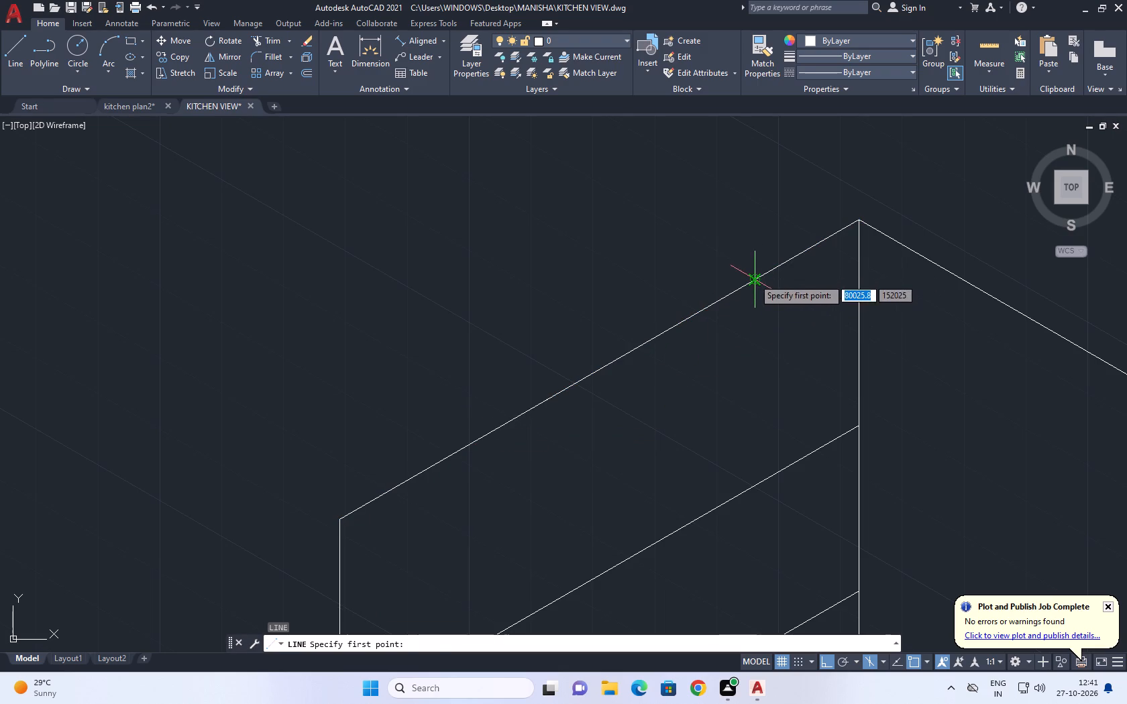
pyautogui.click(753, 278)
pyautogui.moveTo(786, 517); pyautogui.dragTo(743, 335, button='middle')
pyautogui.click(729, 404)
pyautogui.press('Escape')
pyautogui.moveTo(639, 333); pyautogui.dragTo(668, 425, button='middle')
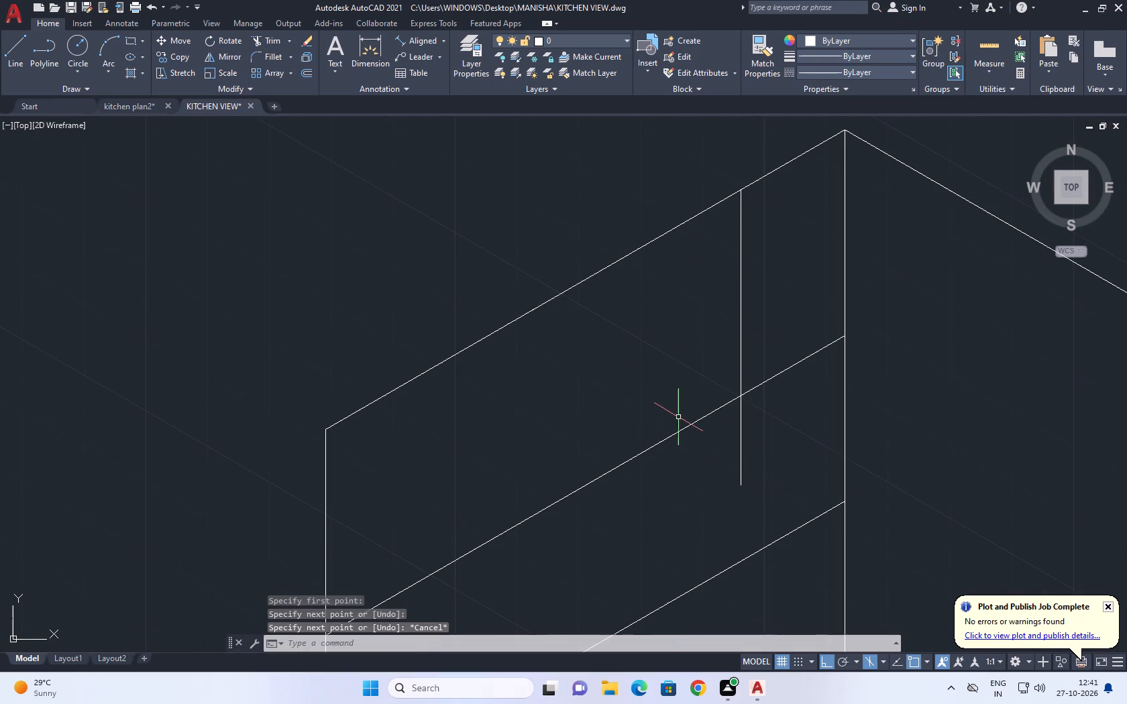
# Draw a vertical line from the second division point from the corner down past the first dividing line.
pyautogui.press('l')
pyautogui.press('space')
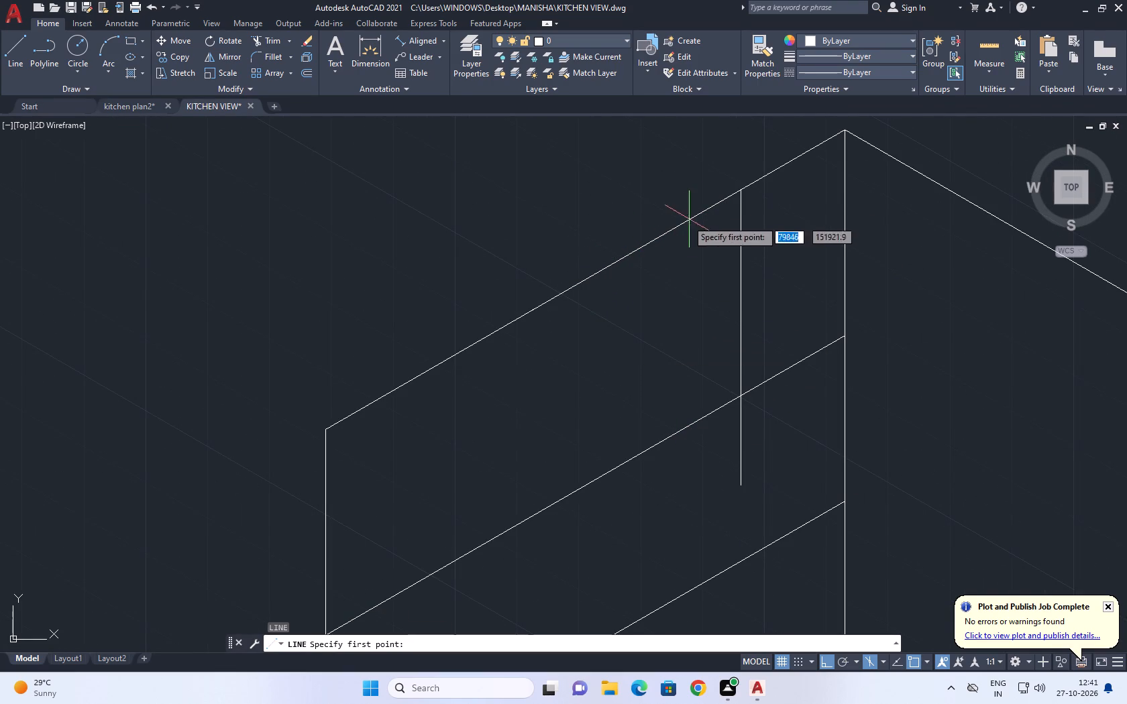
pyautogui.click(639, 247)
pyautogui.moveTo(647, 461); pyautogui.dragTo(655, 369, button='middle')
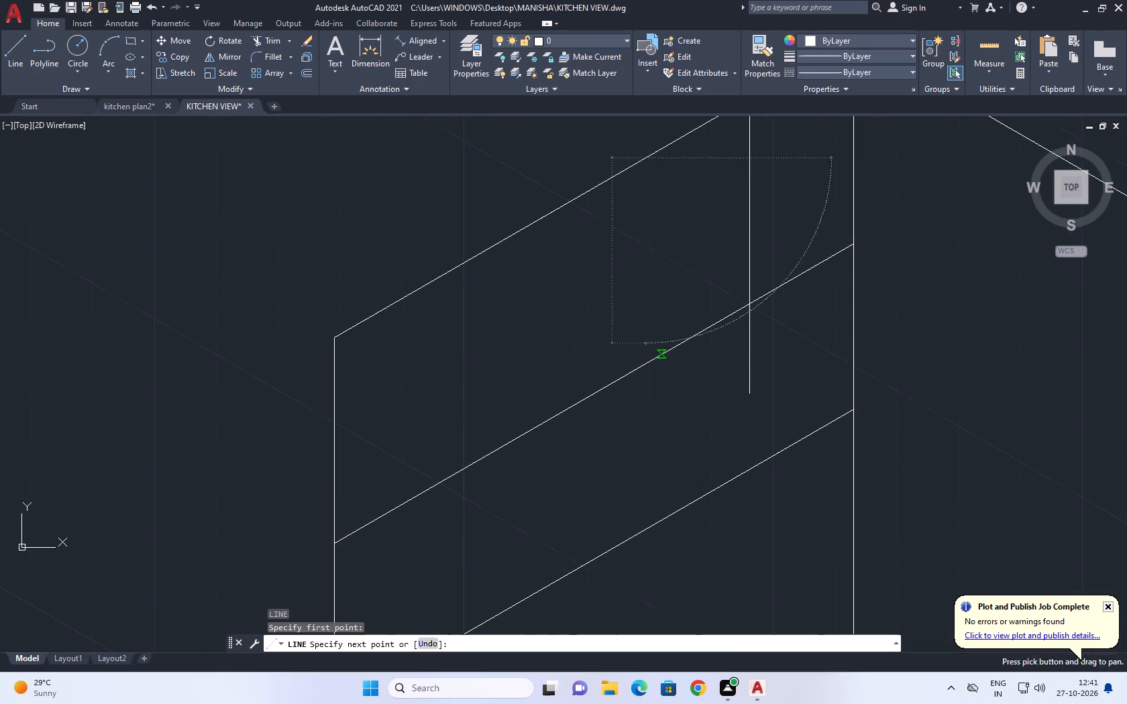
pyautogui.click(646, 436)
pyautogui.press('space')
# Draw vertical lines from the third and fourth division points from the wall corner down past the first dividing line.
pyautogui.press('space')
pyautogui.click(543, 219)
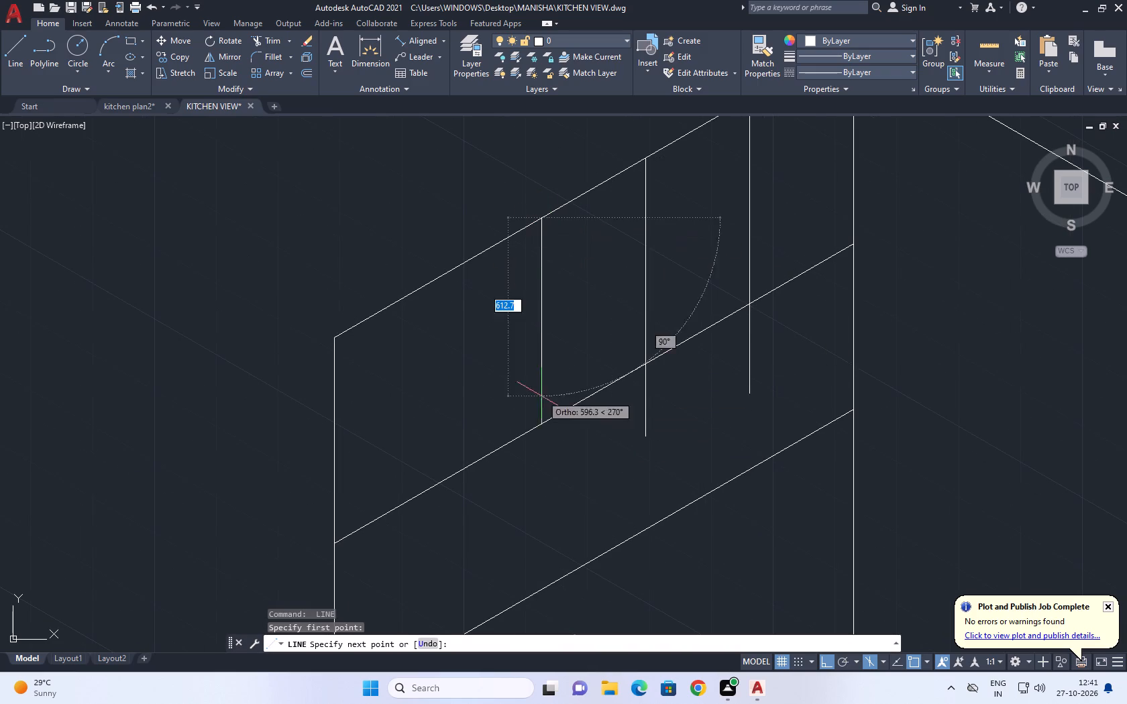
pyautogui.click(545, 491)
pyautogui.press('space')
pyautogui.press('space')
pyautogui.click(433, 278)
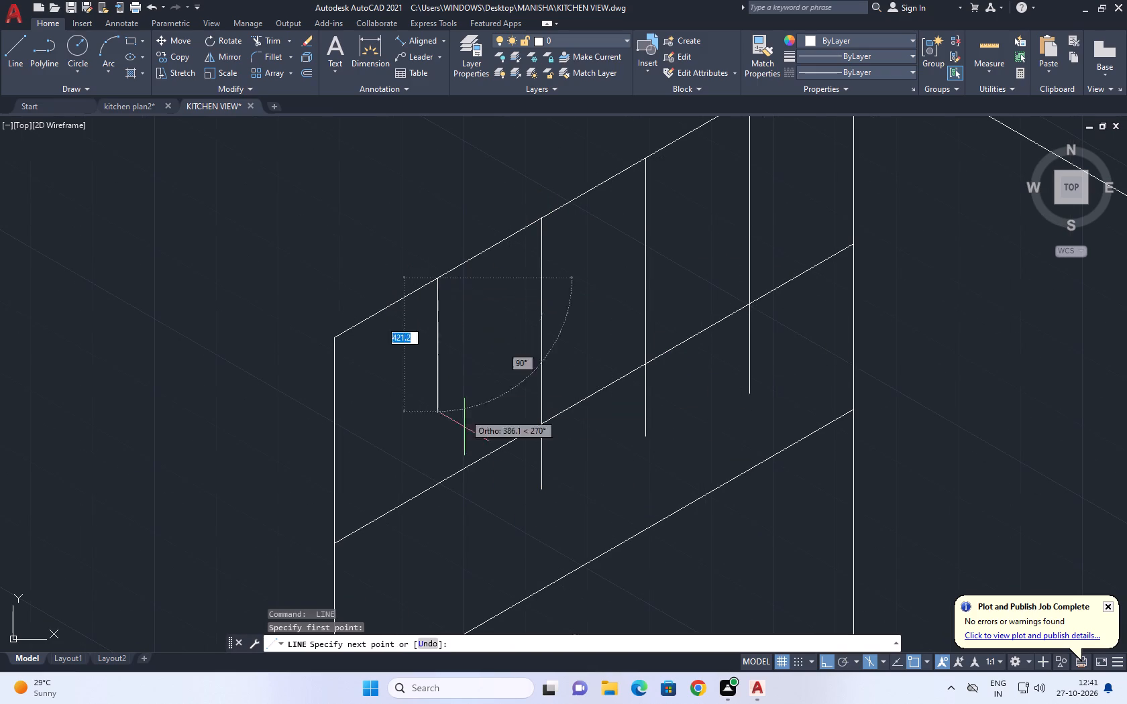
pyautogui.click(458, 558)
pyautogui.press('Escape')
# Trim the ends of the four vertical lines that extend below the left wall's first dividing line.
pyautogui.moveTo(547, 411); pyautogui.dragTo(548, 467, button='middle')
pyautogui.press('t')
pyautogui.press('r')
pyautogui.press('space')
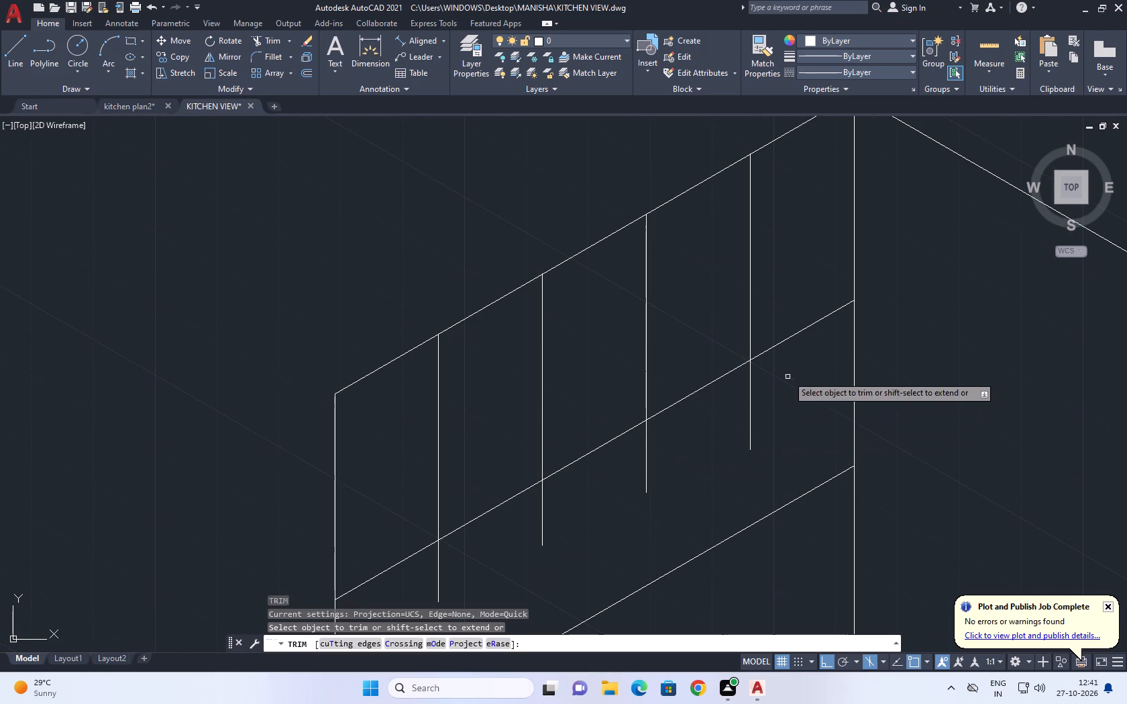
pyautogui.moveTo(788, 374); pyautogui.dragTo(782, 380)
pyautogui.scroll(-2, 697, 416)
pyautogui.click(578, 484)
pyautogui.press('Escape')
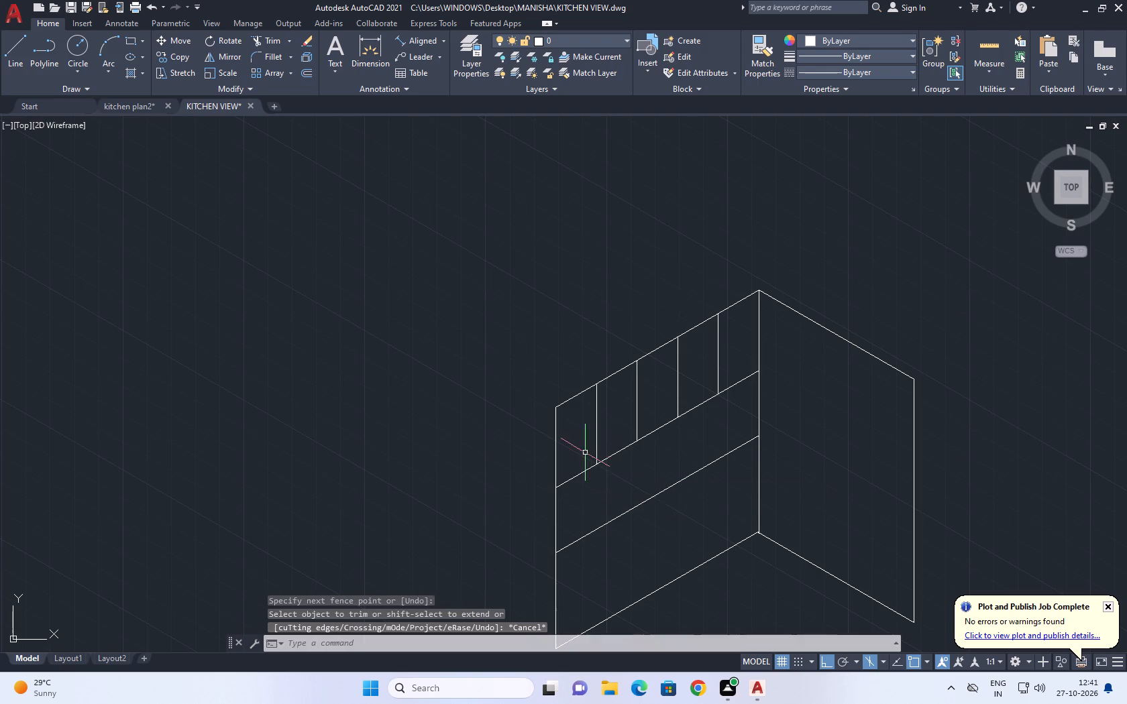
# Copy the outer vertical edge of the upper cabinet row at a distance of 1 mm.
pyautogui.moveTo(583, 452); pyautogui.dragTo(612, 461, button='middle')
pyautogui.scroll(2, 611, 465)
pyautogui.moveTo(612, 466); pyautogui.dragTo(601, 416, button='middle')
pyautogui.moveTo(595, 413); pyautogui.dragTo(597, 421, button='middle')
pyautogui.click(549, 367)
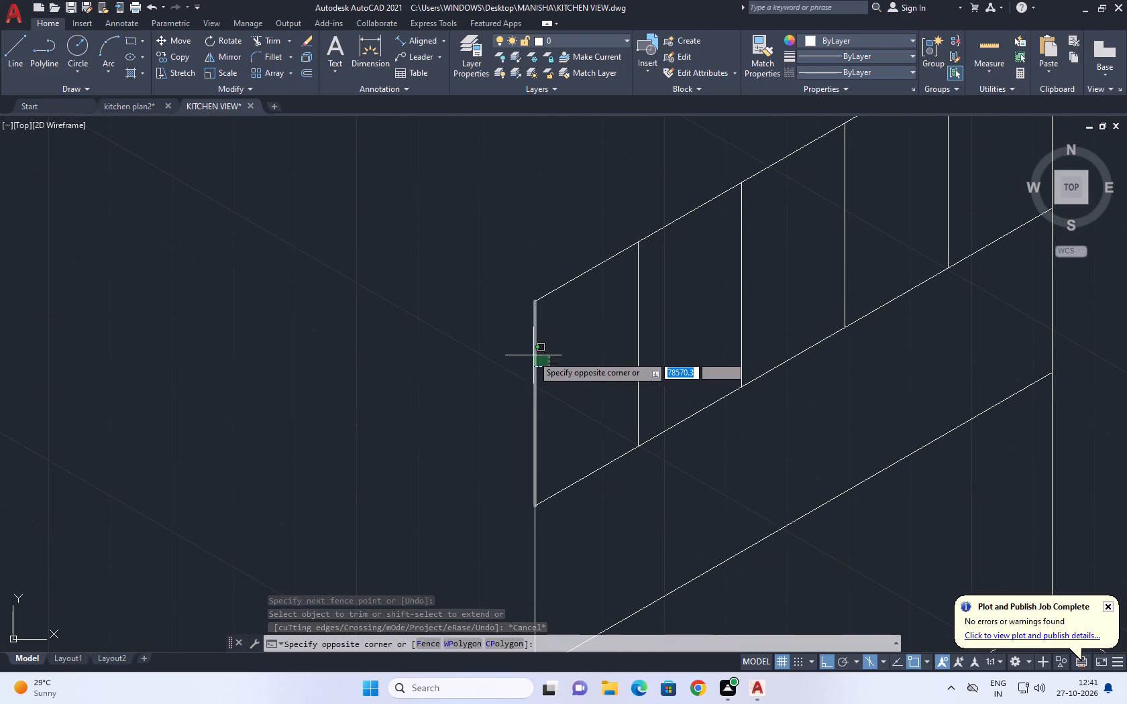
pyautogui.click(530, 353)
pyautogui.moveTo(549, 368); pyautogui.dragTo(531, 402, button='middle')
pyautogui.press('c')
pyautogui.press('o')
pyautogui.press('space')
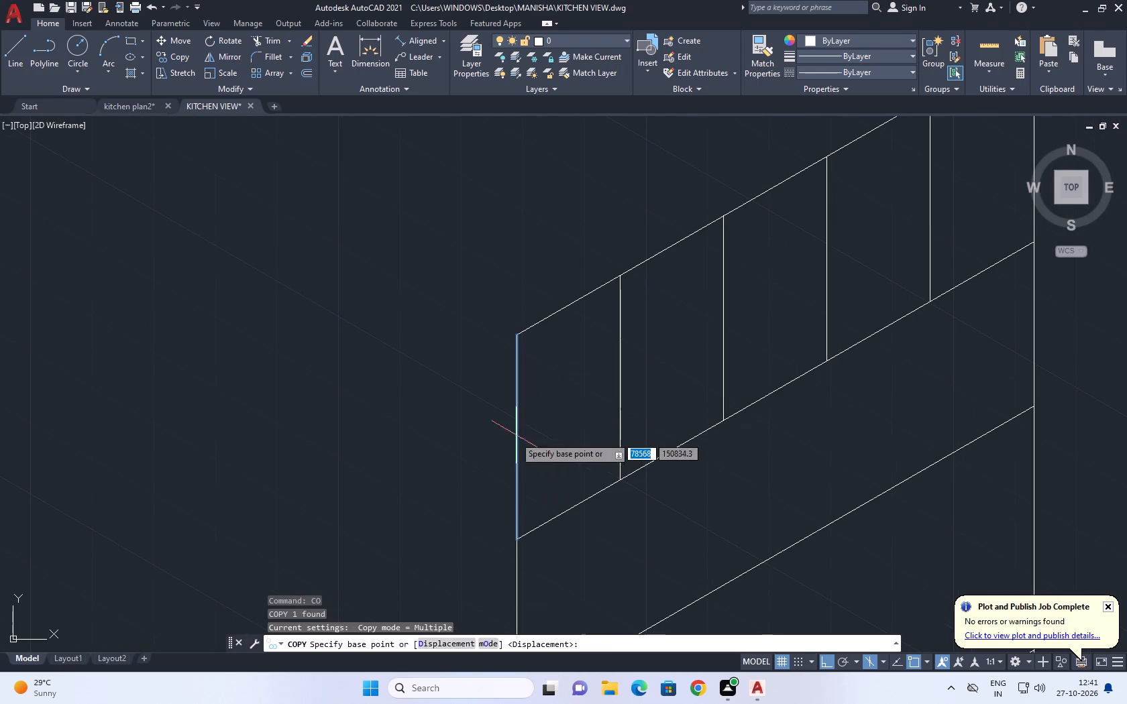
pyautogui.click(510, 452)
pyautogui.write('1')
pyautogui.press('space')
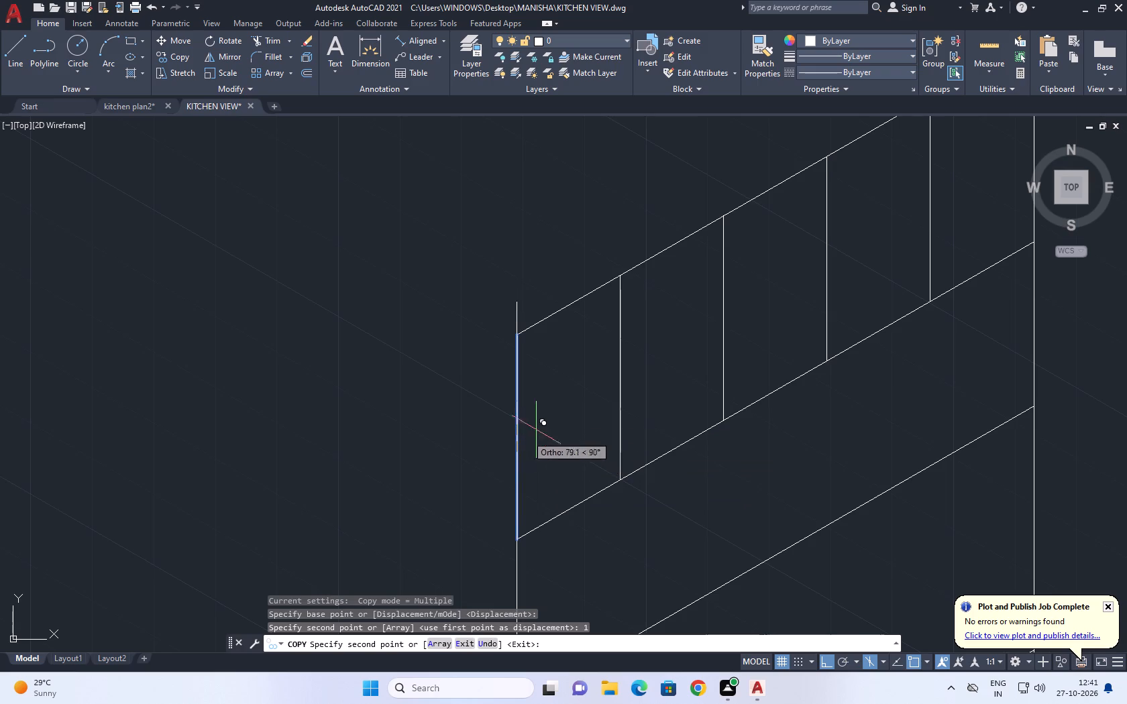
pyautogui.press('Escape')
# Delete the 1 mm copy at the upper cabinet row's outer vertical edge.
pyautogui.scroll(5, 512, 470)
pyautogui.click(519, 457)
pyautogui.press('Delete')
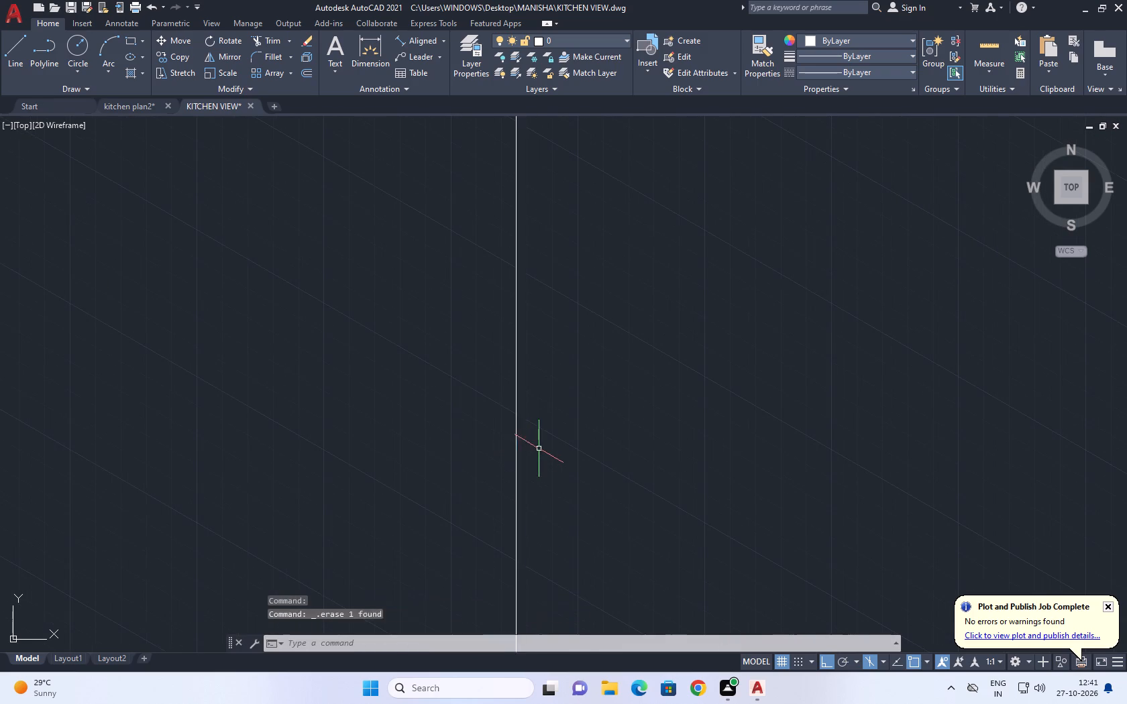
# Copy the outer vertical edge of the upper cabinet row inward toward the first cabinet division.
pyautogui.scroll(-3, 548, 445)
pyautogui.moveTo(567, 390); pyautogui.dragTo(523, 392)
pyautogui.click(516, 390)
pyautogui.press('c')
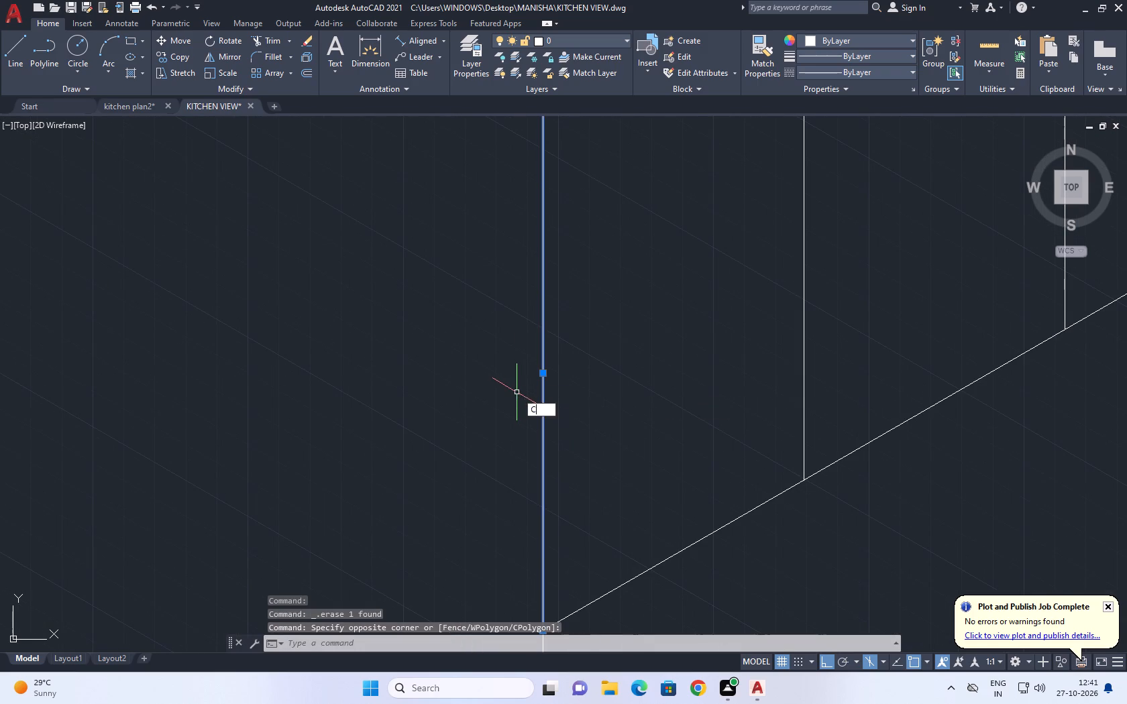
pyautogui.press('o')
pyautogui.press('space')
pyautogui.click(527, 410)
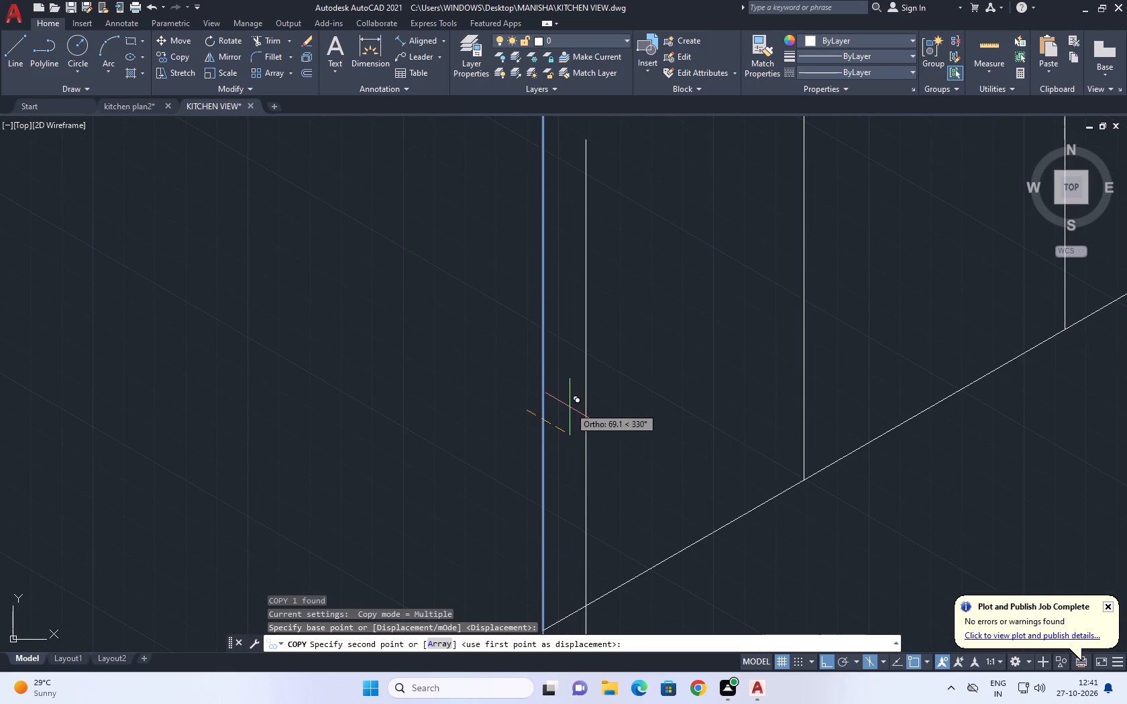
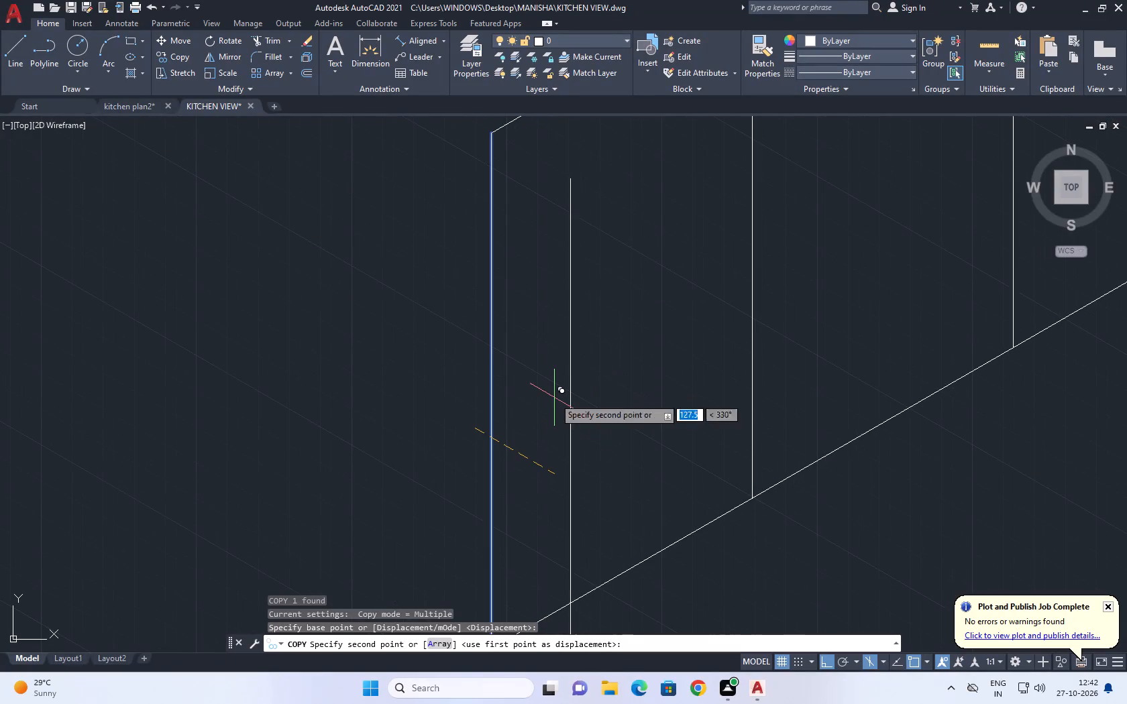
# Place the copy of the upper cabinet row's outer vertical edge 10 mm inward and end the copying.
pyautogui.write('30')
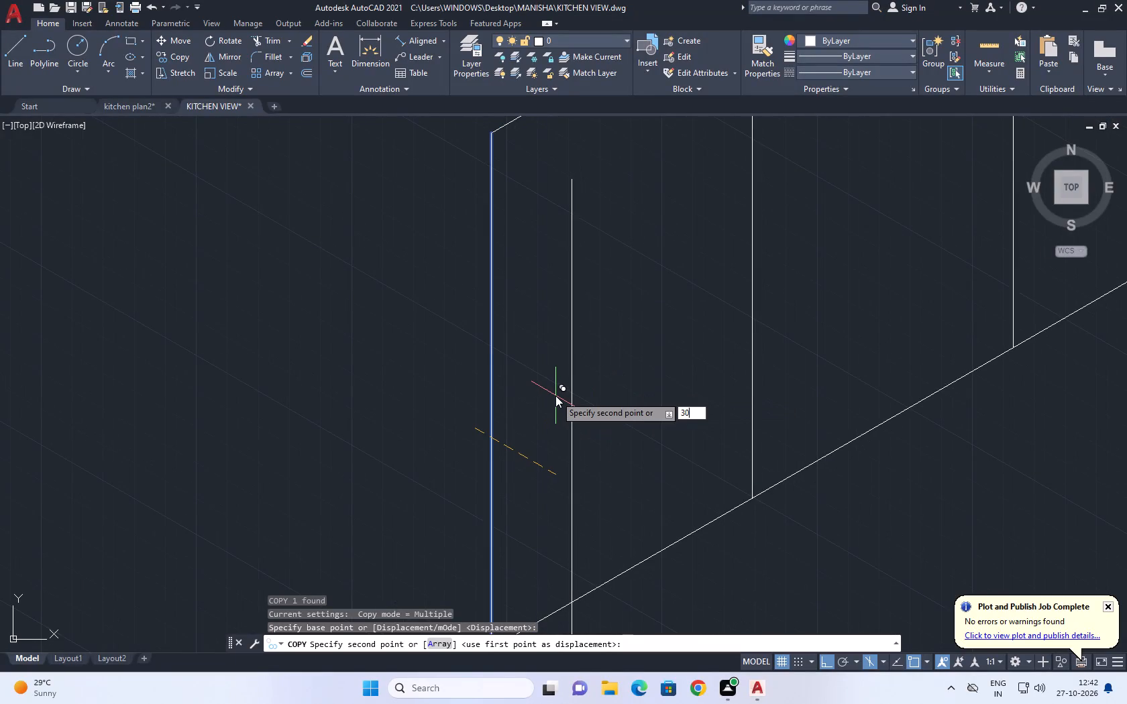
pyautogui.press('BackSpace')
pyautogui.press('BackSpace')
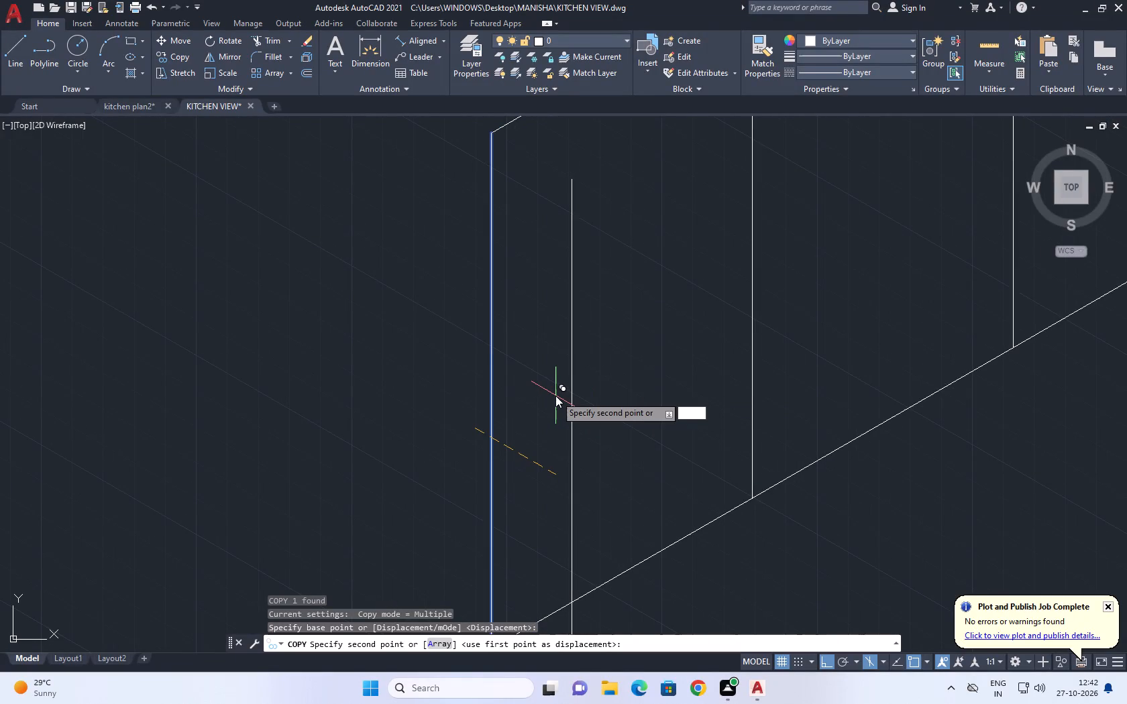
pyautogui.write('10')
pyautogui.press('Return')
pyautogui.scroll(-2, 583, 398)
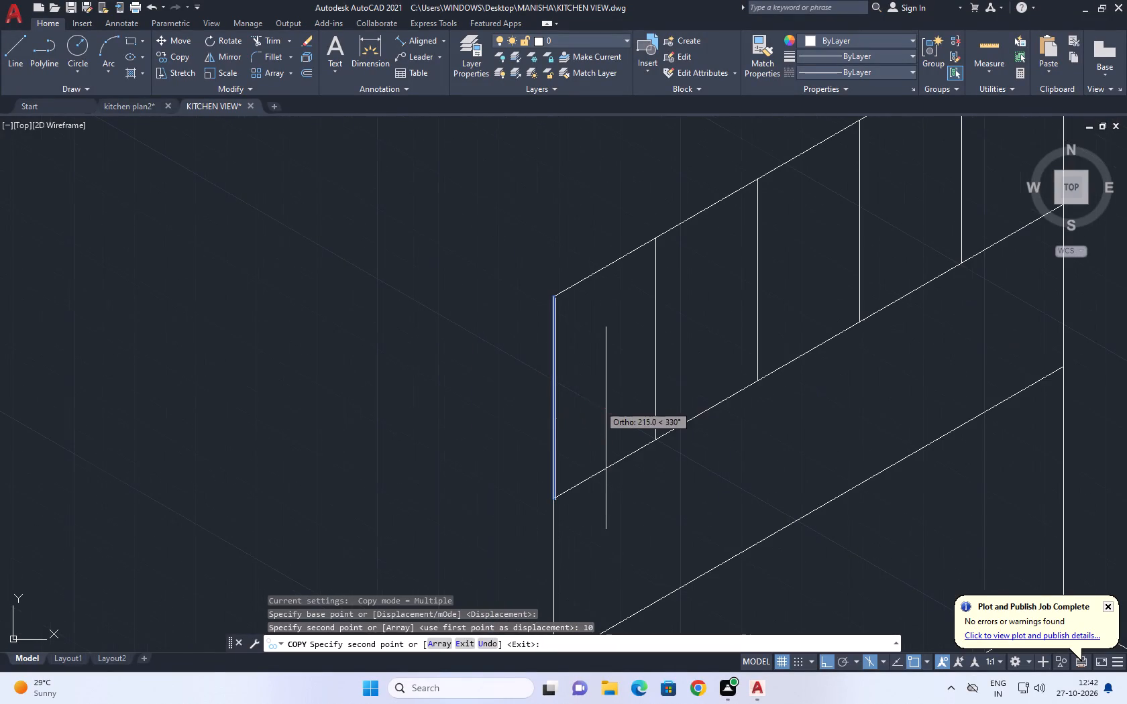
pyautogui.moveTo(600, 395); pyautogui.dragTo(593, 395, button='right')
pyautogui.click(620, 417)
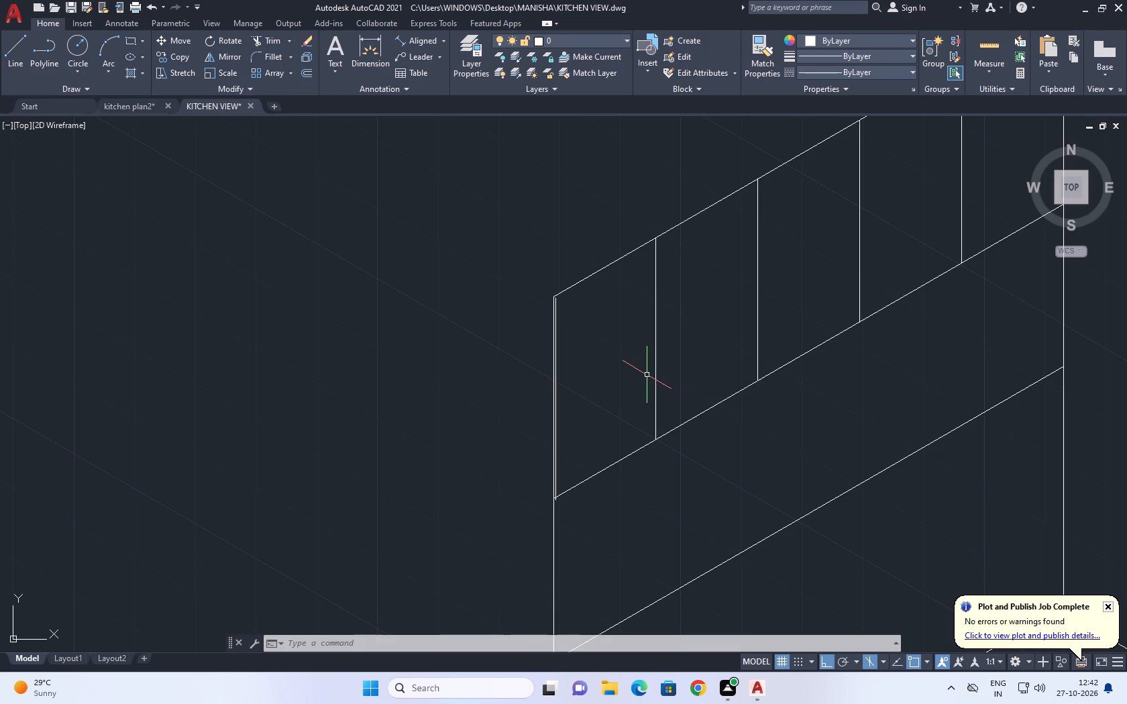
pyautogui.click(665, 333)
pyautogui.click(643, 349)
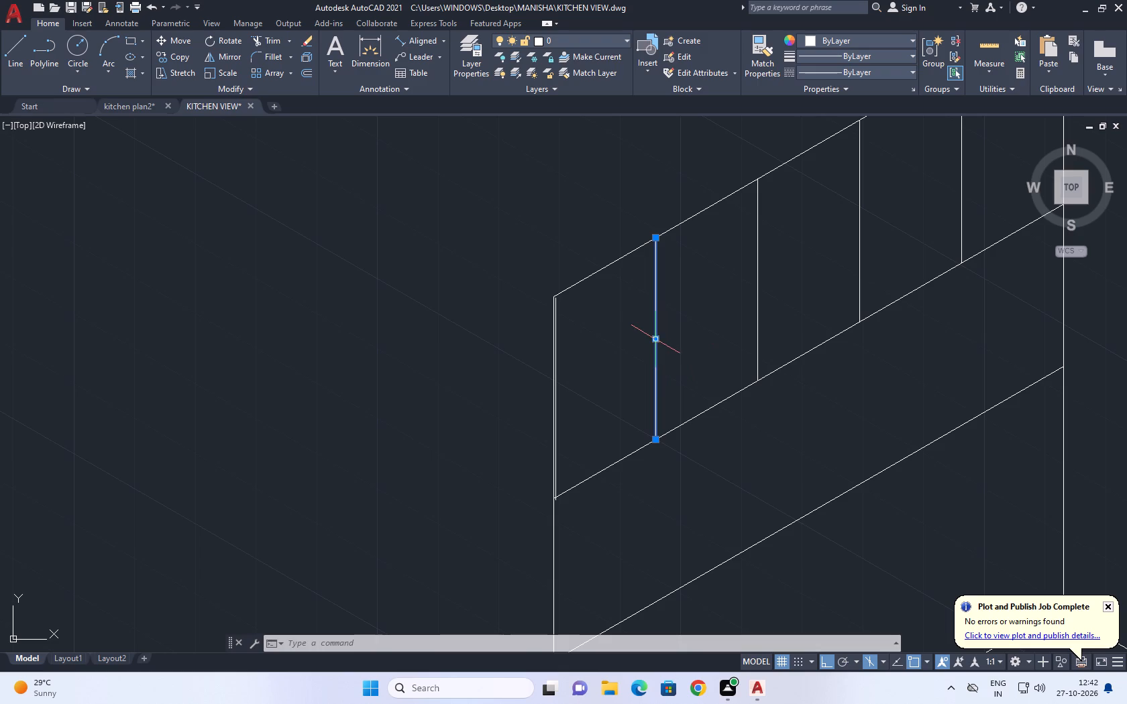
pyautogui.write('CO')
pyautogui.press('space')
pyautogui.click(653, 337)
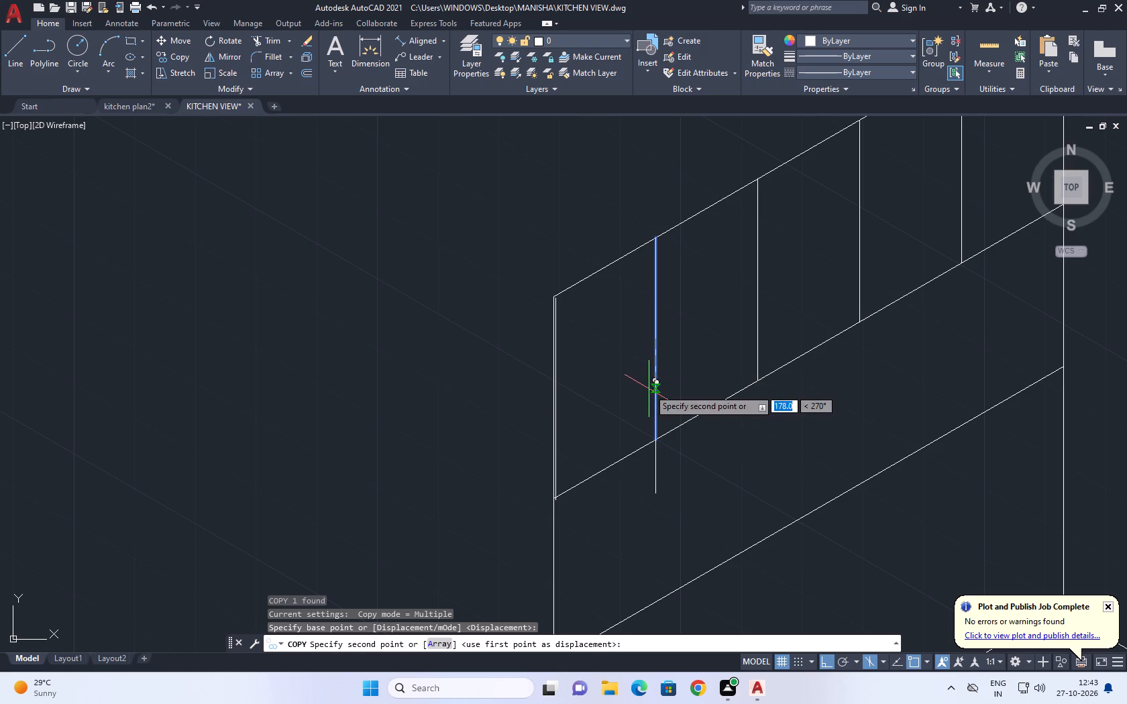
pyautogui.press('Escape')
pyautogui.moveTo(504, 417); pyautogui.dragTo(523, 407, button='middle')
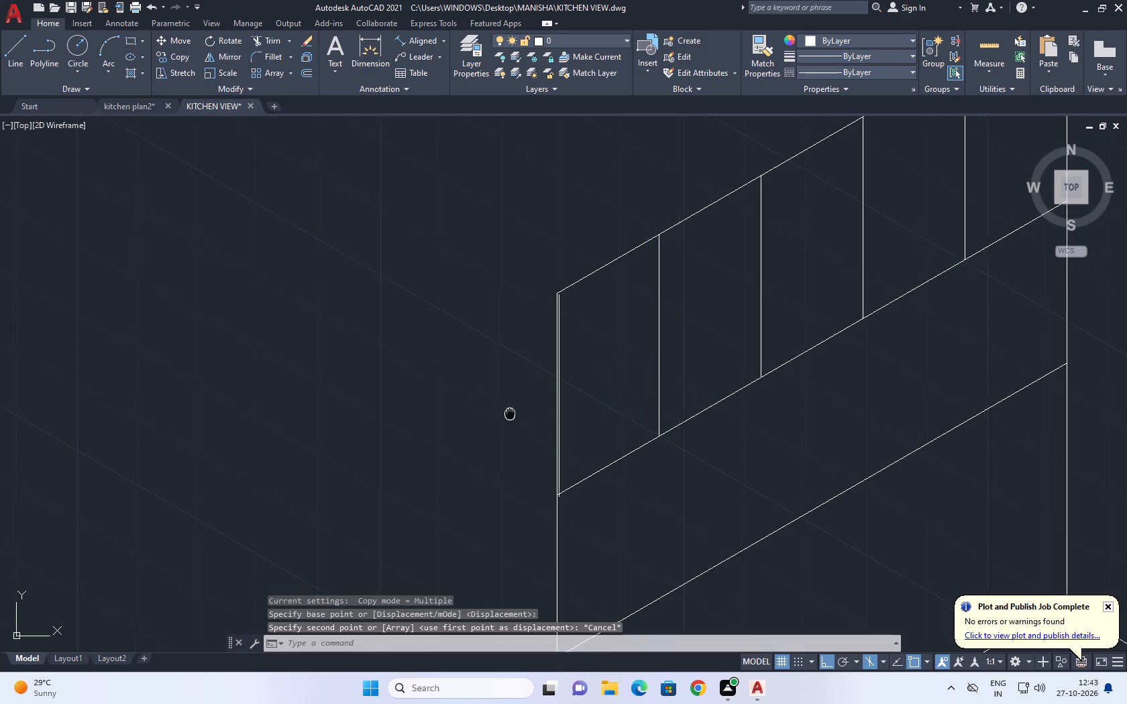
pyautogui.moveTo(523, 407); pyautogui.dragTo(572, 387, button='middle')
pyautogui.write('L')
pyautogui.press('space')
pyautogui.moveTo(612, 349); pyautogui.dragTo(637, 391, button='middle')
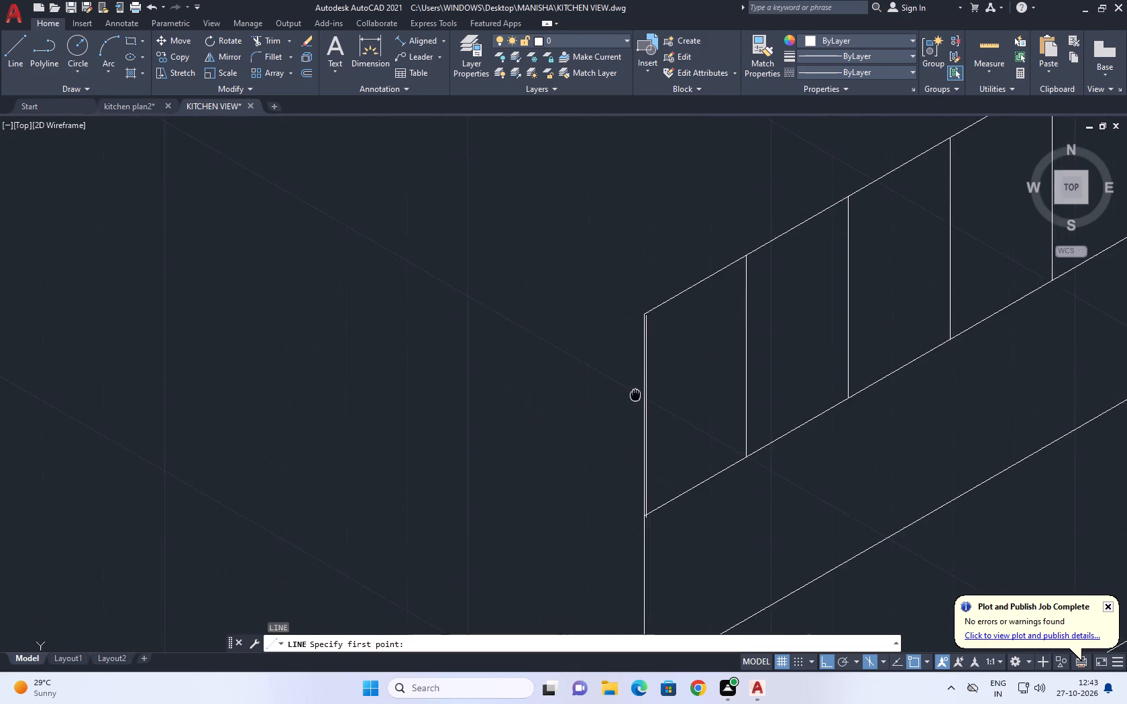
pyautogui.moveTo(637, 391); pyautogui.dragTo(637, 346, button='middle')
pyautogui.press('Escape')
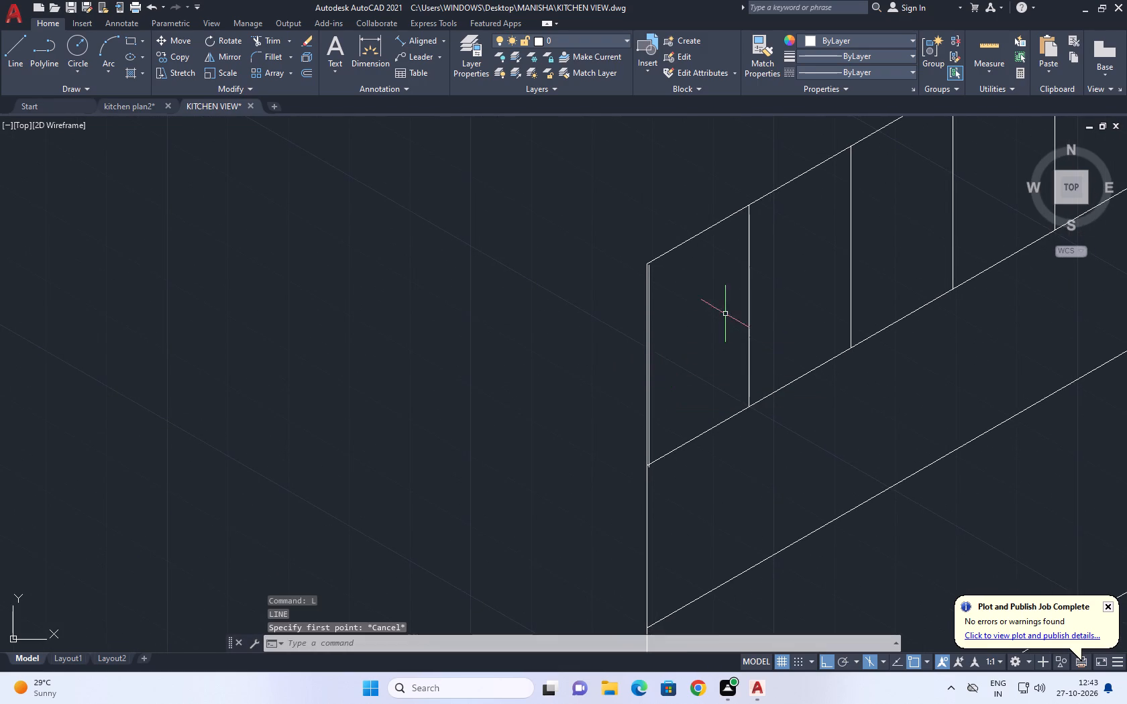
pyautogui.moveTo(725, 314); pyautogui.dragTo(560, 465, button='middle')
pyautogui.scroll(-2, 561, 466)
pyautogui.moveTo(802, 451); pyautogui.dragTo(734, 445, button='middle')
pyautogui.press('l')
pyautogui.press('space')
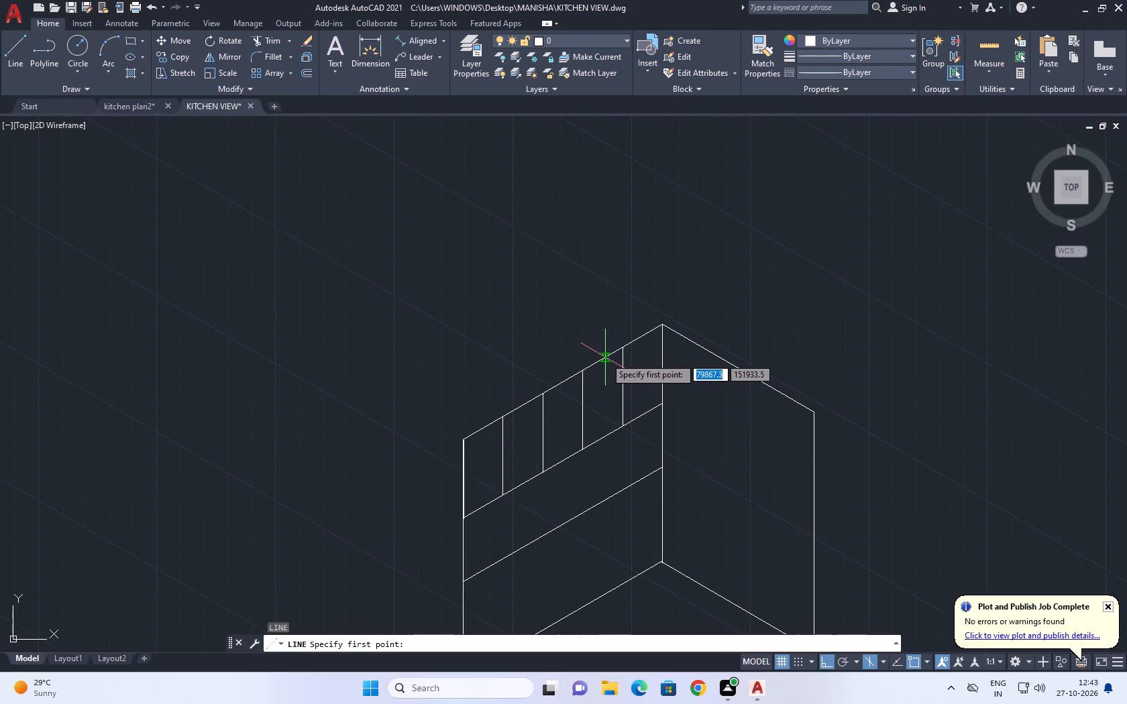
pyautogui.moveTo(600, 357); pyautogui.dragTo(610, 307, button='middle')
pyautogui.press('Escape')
# Move the 10 mm edge copy up so its lower end meets the bottom line of the upper cabinet row.
pyautogui.scroll(2, 443, 466)
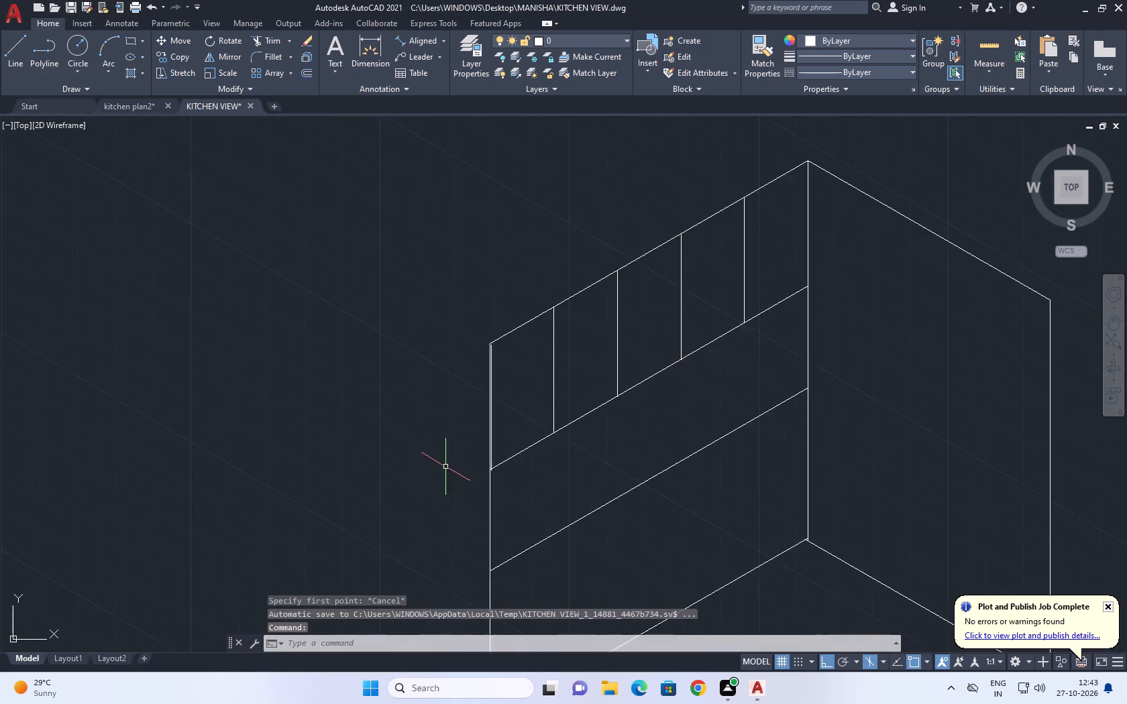
pyautogui.scroll(5, 514, 474)
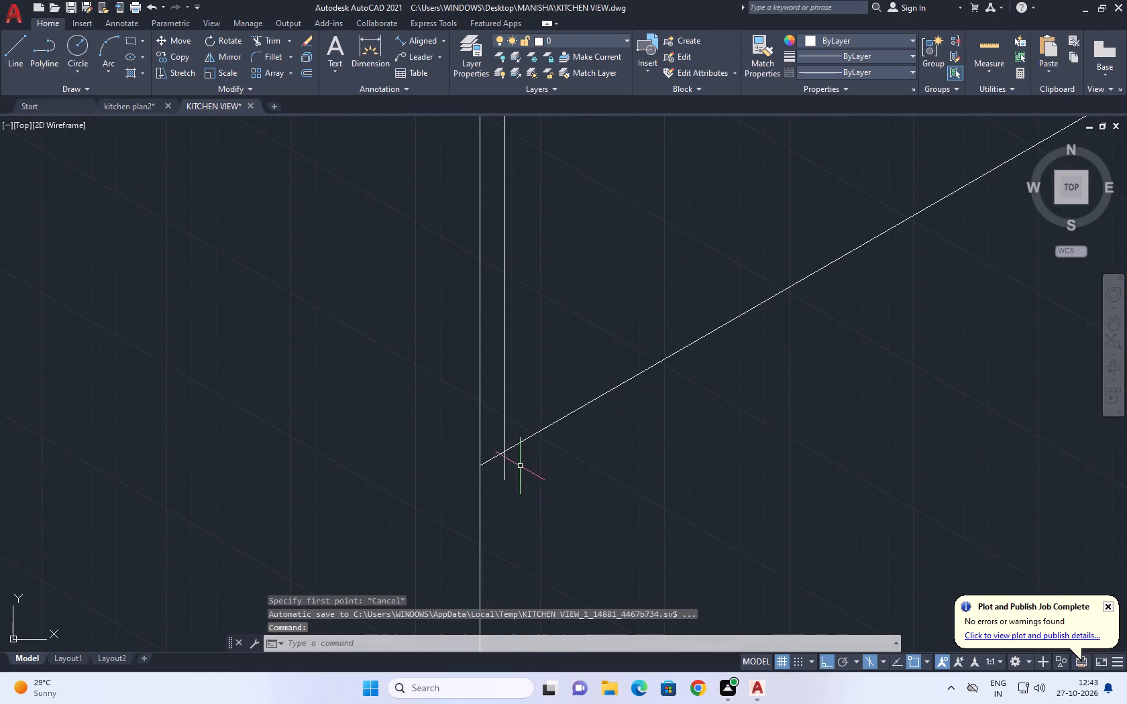
pyautogui.click(519, 465)
pyautogui.click(496, 479)
pyautogui.write('M')
pyautogui.press('space')
pyautogui.scroll(2, 515, 486)
pyautogui.click(496, 478)
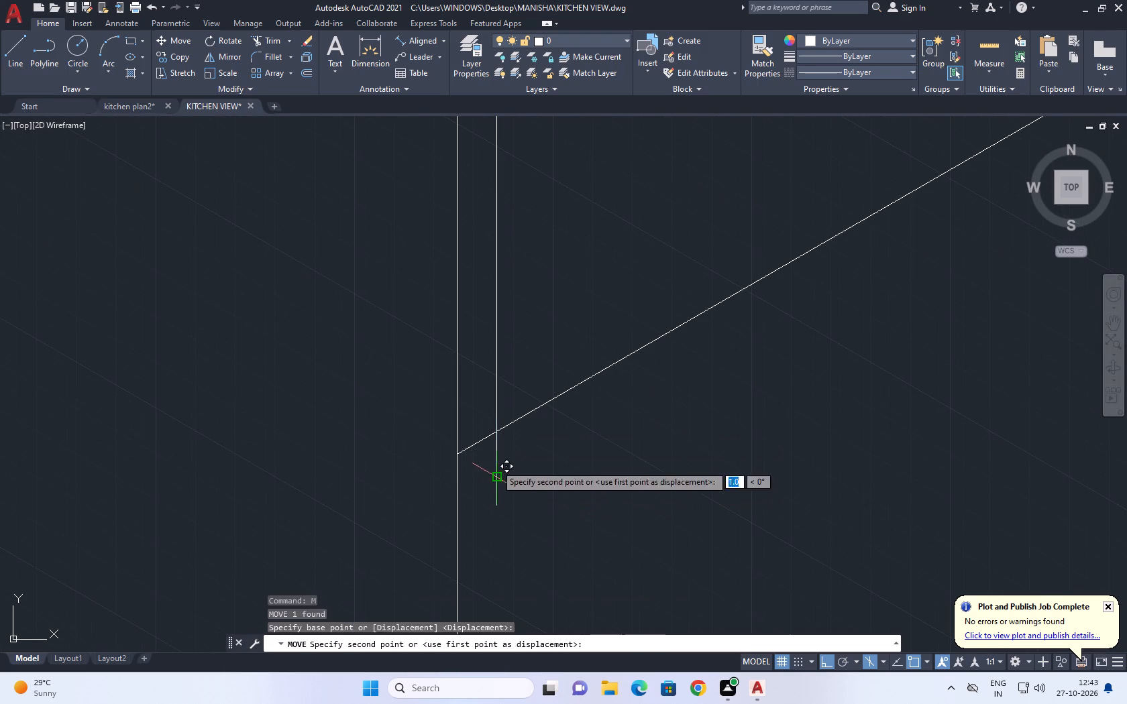
pyautogui.click(496, 432)
# Examine the moved edge's upper end and the row of upper cabinet divisions.
pyautogui.scroll(-5, 554, 436)
pyautogui.moveTo(625, 401); pyautogui.dragTo(540, 483, button='middle')
pyautogui.scroll(7, 463, 206)
pyautogui.scroll(-5, 453, 214)
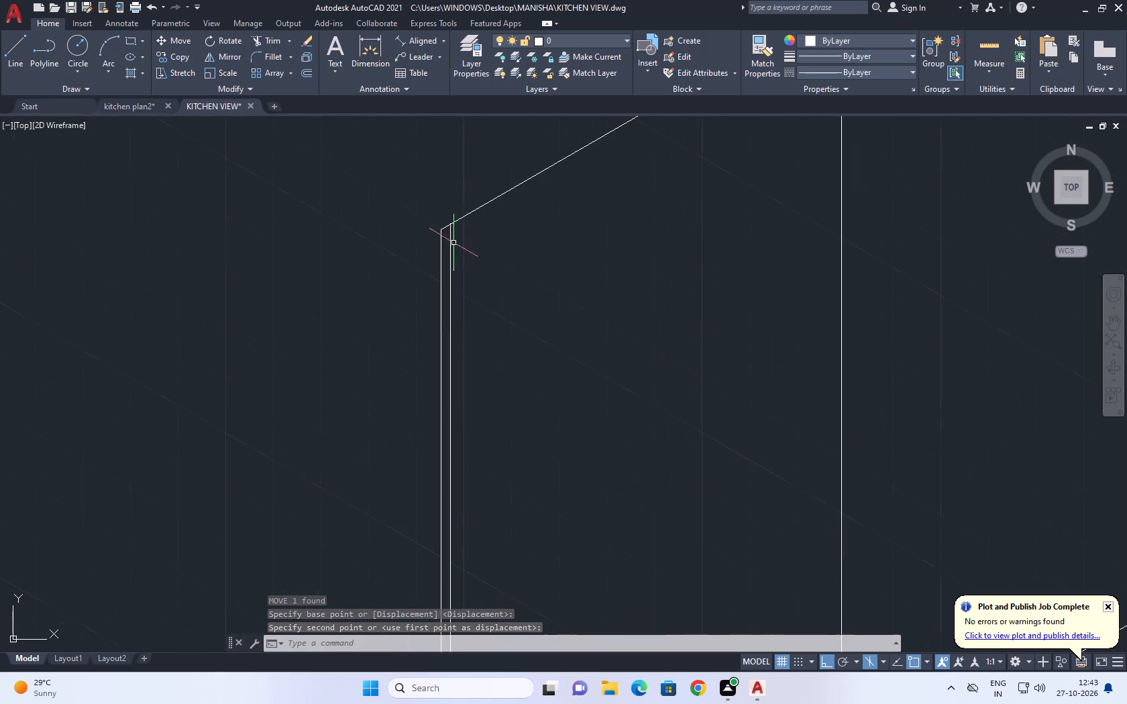
pyautogui.moveTo(554, 259); pyautogui.dragTo(383, 437, button='middle')
pyautogui.scroll(-5, 383, 437)
pyautogui.moveTo(526, 365); pyautogui.dragTo(427, 398, button='middle')
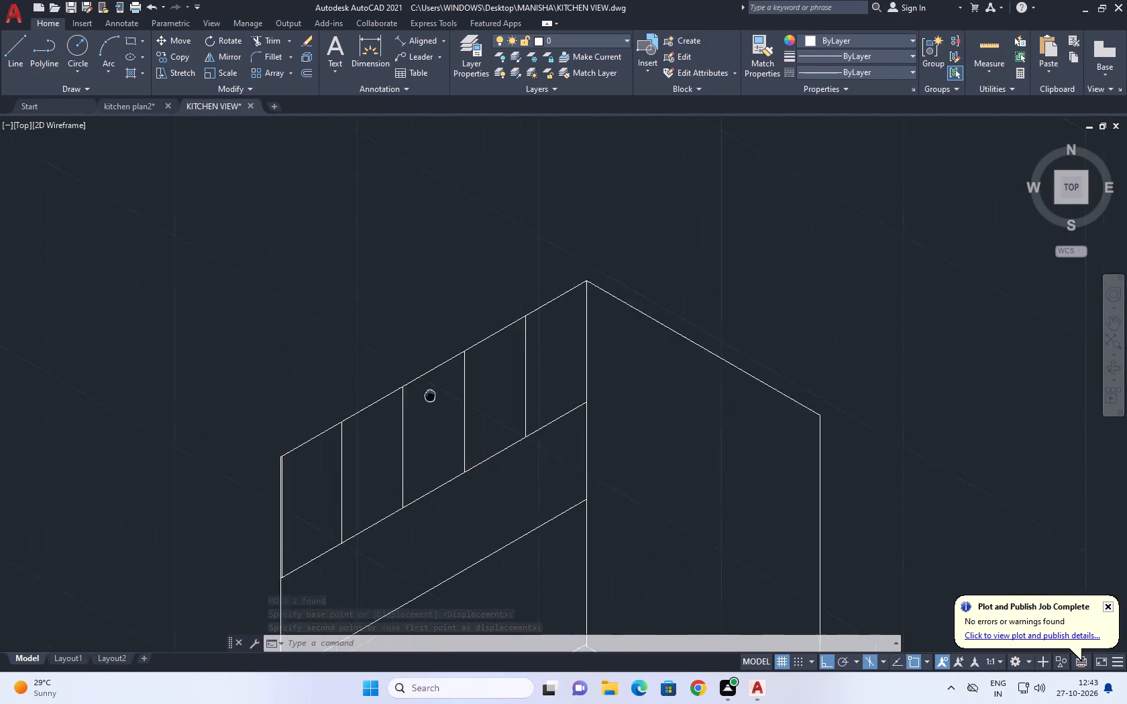
pyautogui.moveTo(427, 398); pyautogui.dragTo(407, 407, button='middle')
pyautogui.moveTo(545, 430); pyautogui.dragTo(434, 477, button='middle')
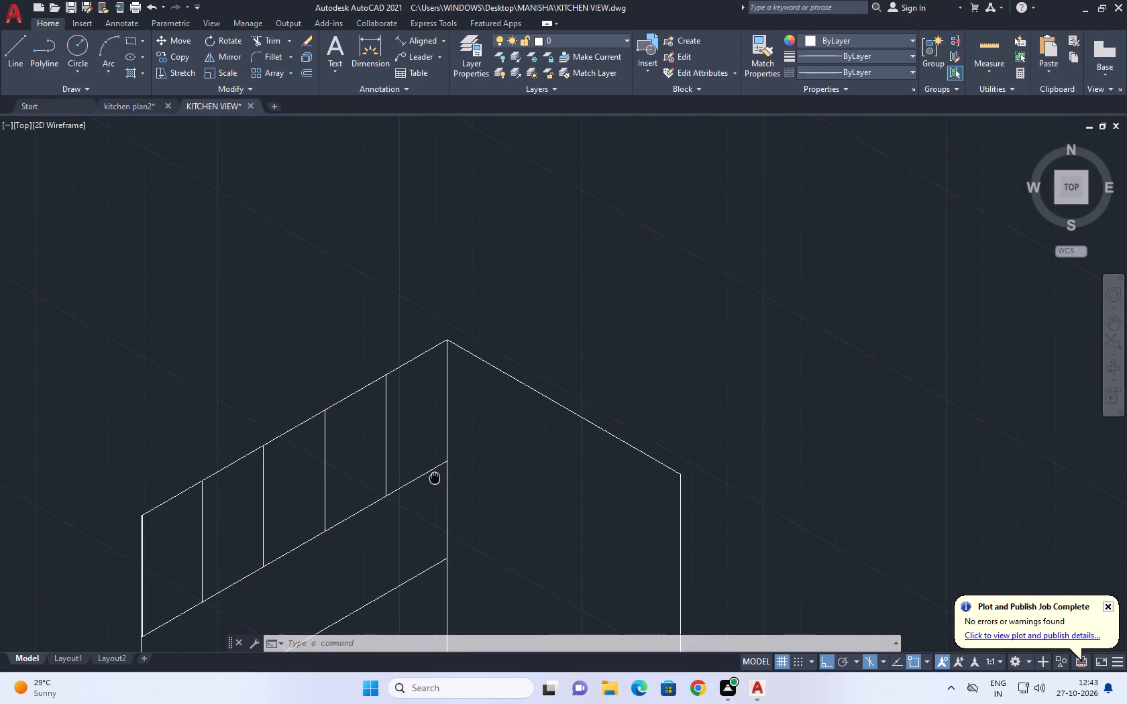
pyautogui.moveTo(434, 477); pyautogui.dragTo(437, 465, button='middle')
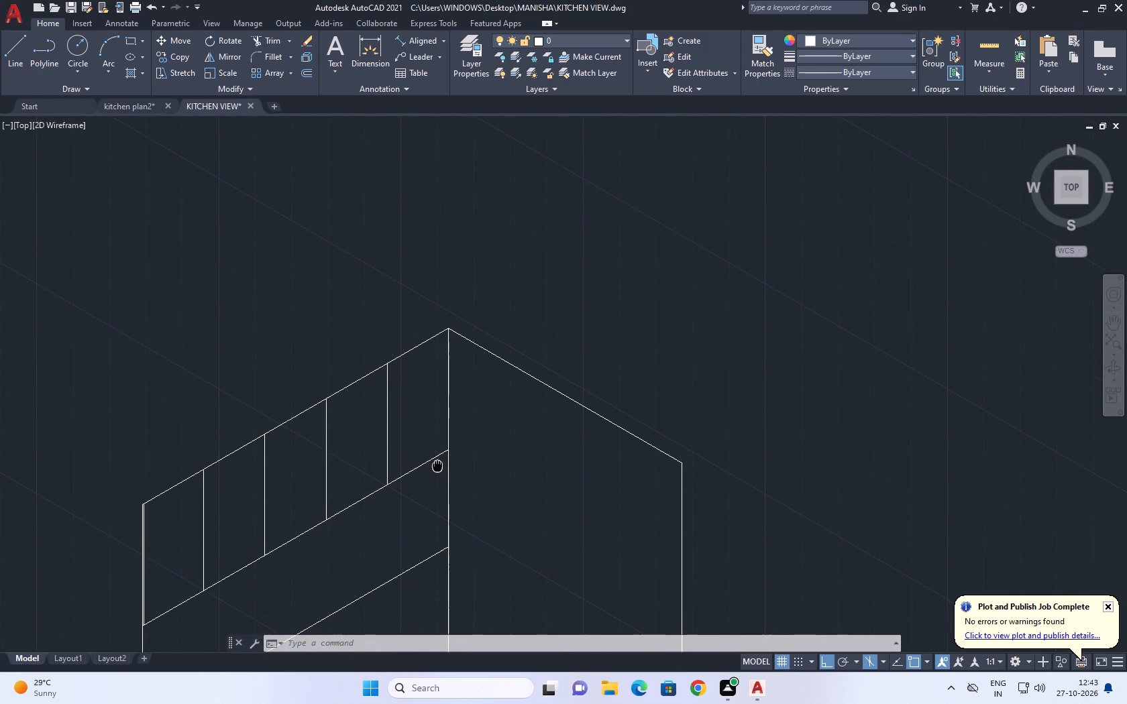
pyautogui.moveTo(437, 465); pyautogui.dragTo(498, 400, button='middle')
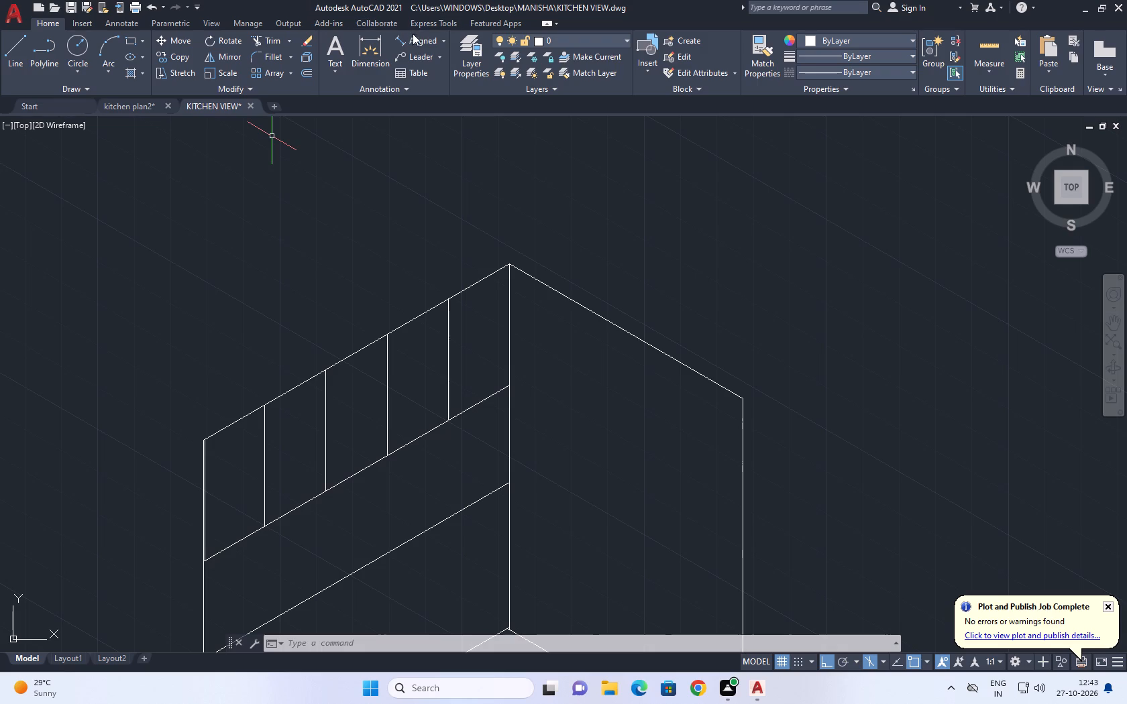
# Turn off ortho and add an aligned dimension for the first upper cabinet's width, just below its bottom line.
pyautogui.click(411, 40)
pyautogui.scroll(4, 205, 577)
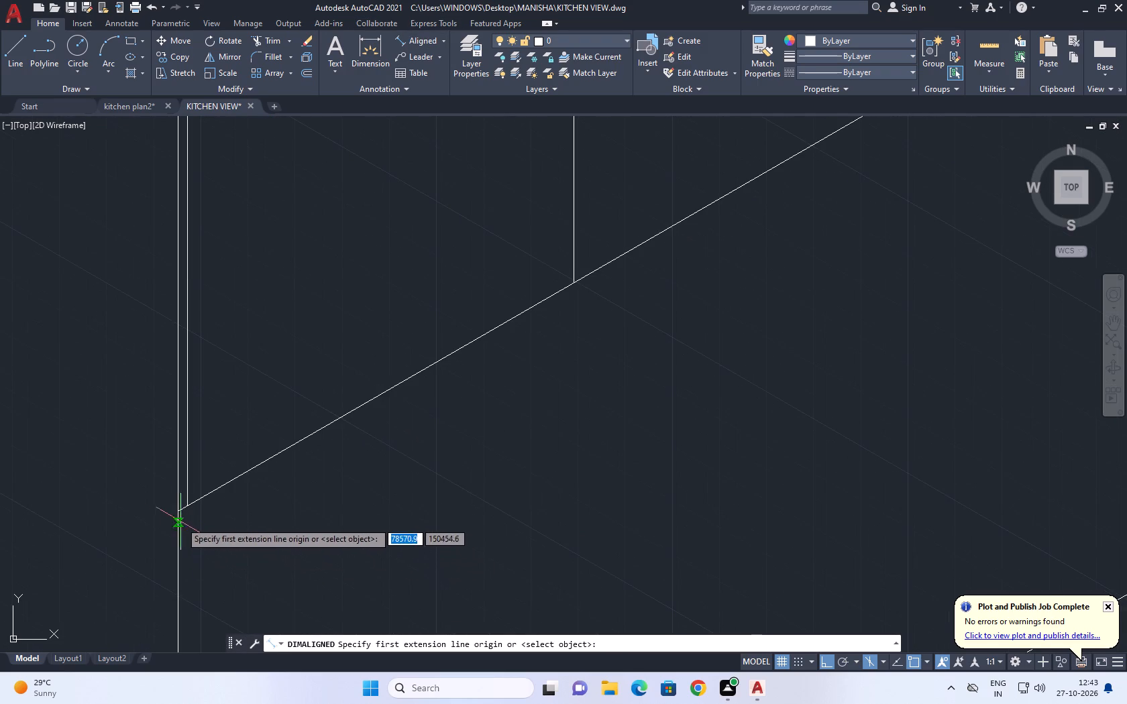
pyautogui.click(177, 509)
pyautogui.press('Escape')
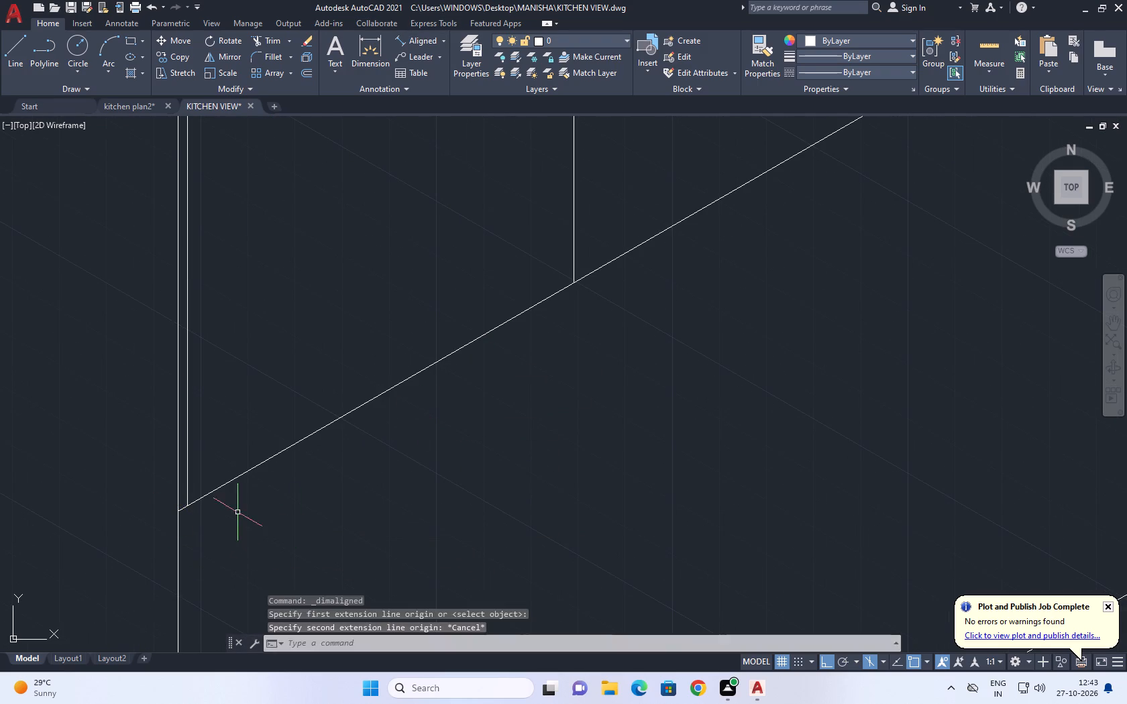
pyautogui.press('space')
pyautogui.click(176, 514)
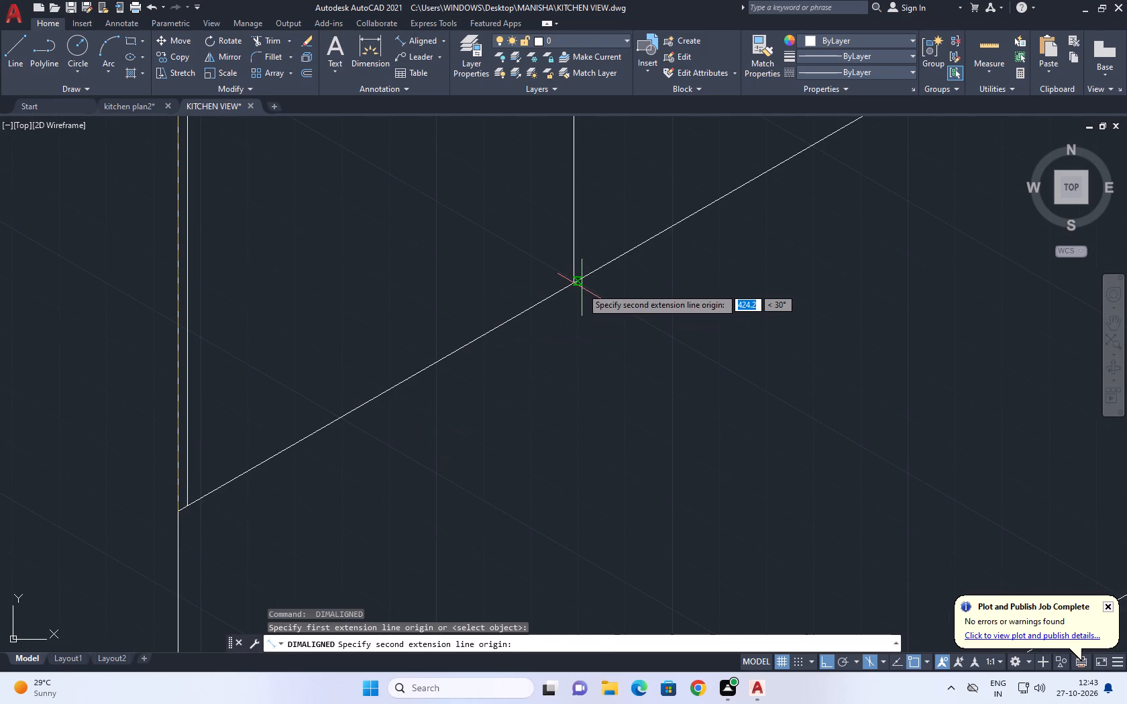
pyautogui.press('F8')
pyautogui.click(574, 282)
pyautogui.click(585, 318)
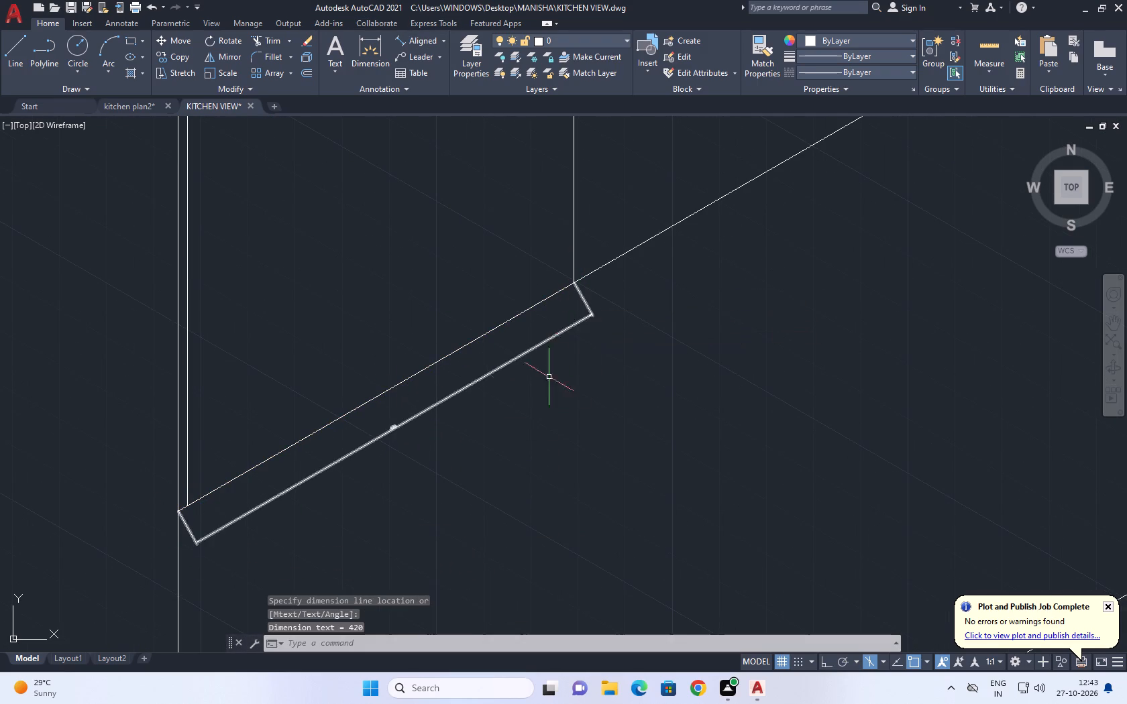
# Add an aligned dimension for the second upper cabinet's width, in line with the first dimension.
pyautogui.scroll(3, 394, 446)
pyautogui.scroll(-9, 388, 452)
pyautogui.moveTo(551, 392); pyautogui.dragTo(516, 435, button='middle')
pyautogui.press('space')
pyautogui.scroll(2, 427, 463)
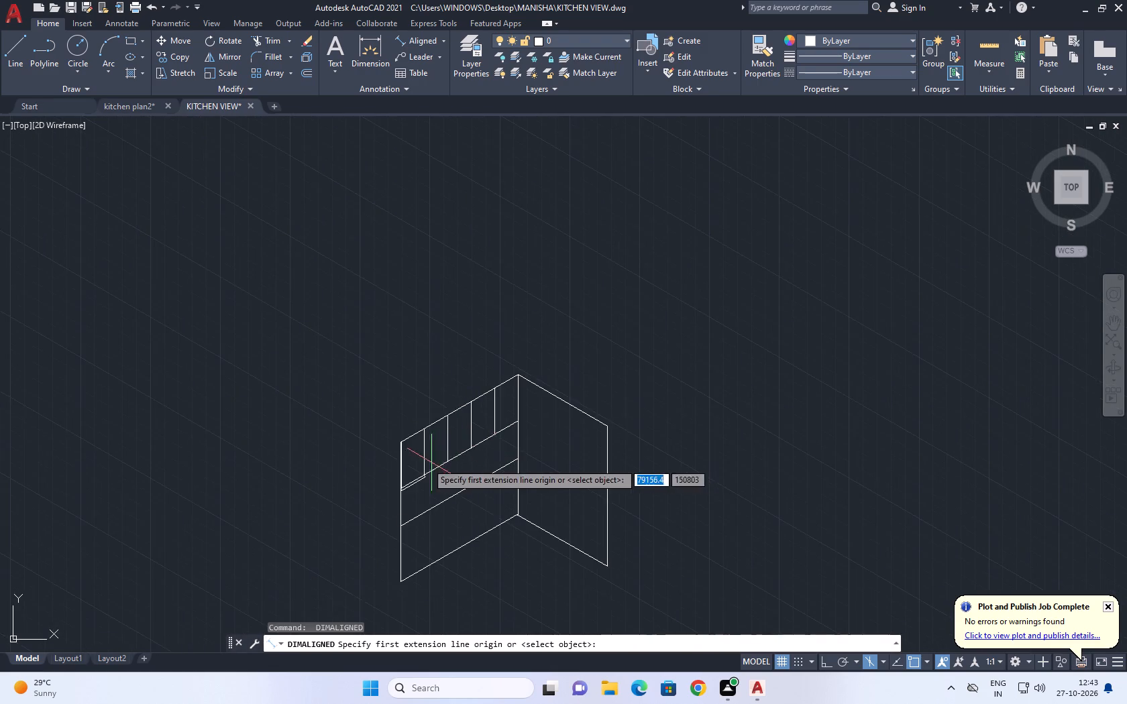
pyautogui.scroll(5, 423, 464)
pyautogui.click(431, 513)
pyautogui.scroll(-3, 541, 461)
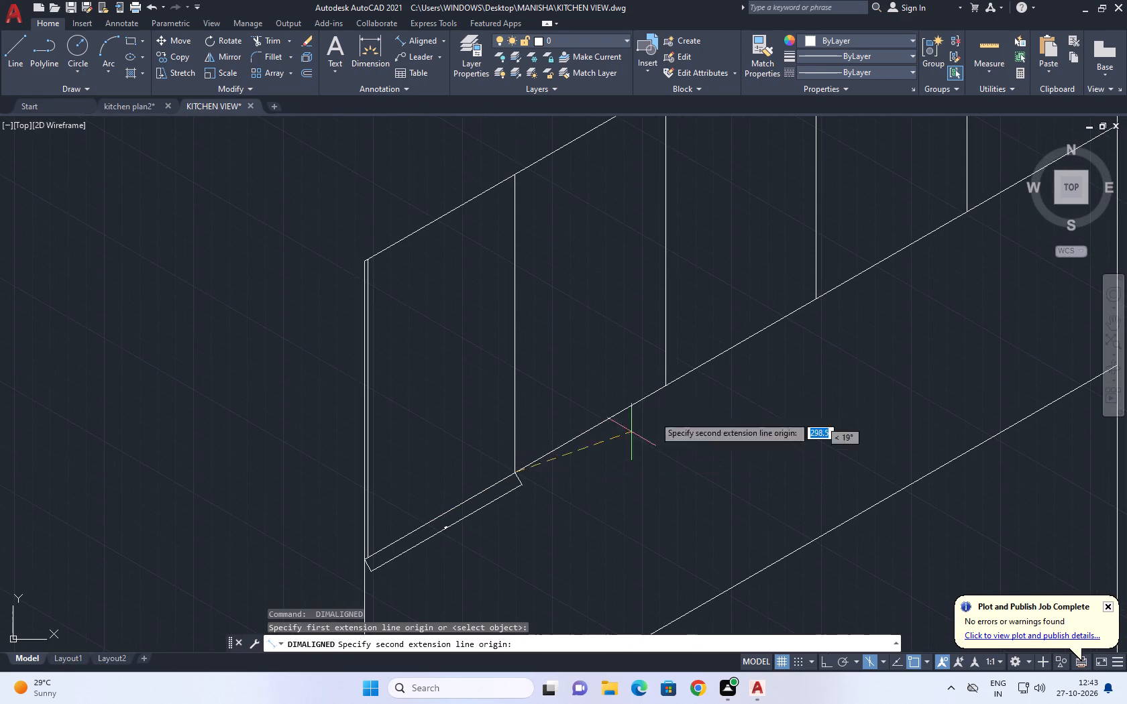
pyautogui.click(664, 386)
pyautogui.click(665, 404)
# Add aligned dimensions for the widths of the third, fourth and fifth upper cabinets, continuing the same dimension row.
pyautogui.moveTo(704, 391); pyautogui.dragTo(625, 432, button='middle')
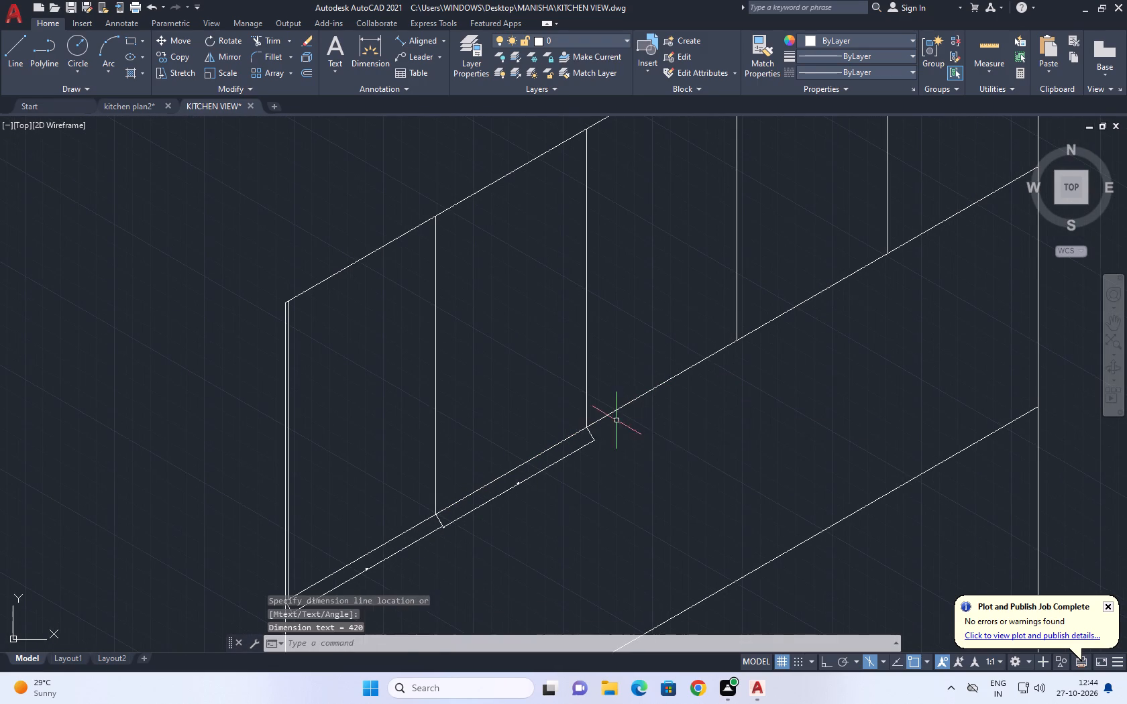
pyautogui.press('space')
pyautogui.click(590, 426)
pyautogui.click(738, 338)
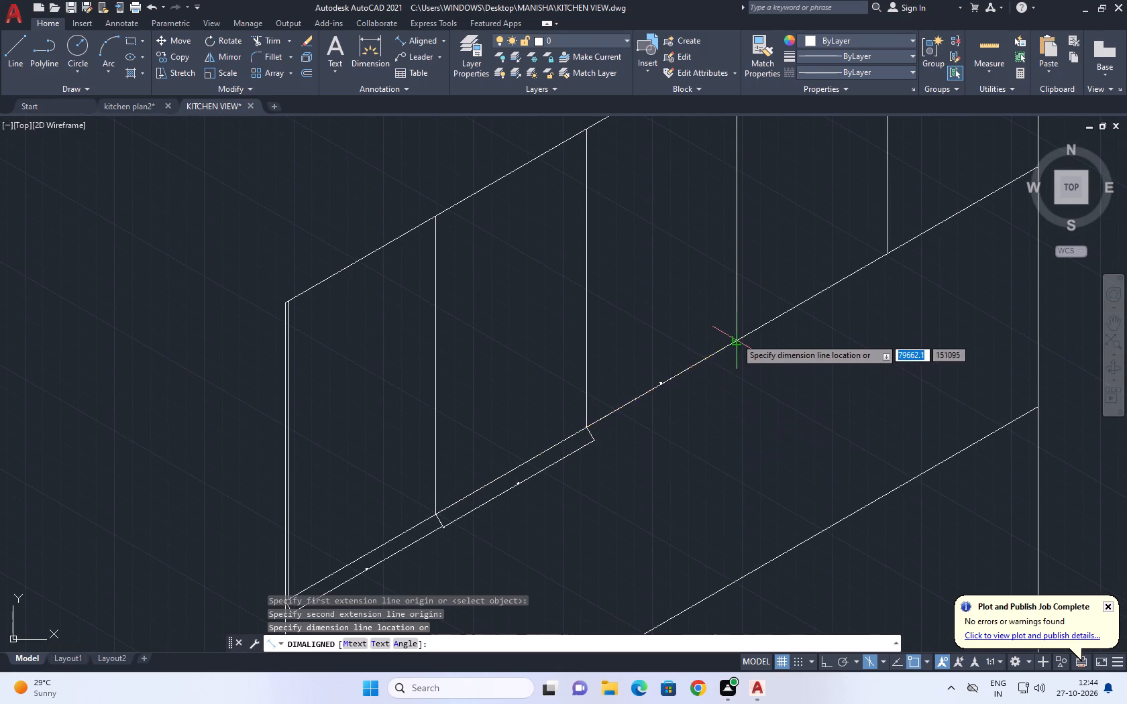
pyautogui.click(597, 443)
pyautogui.moveTo(748, 418); pyautogui.dragTo(561, 481, button='middle')
pyautogui.press('space')
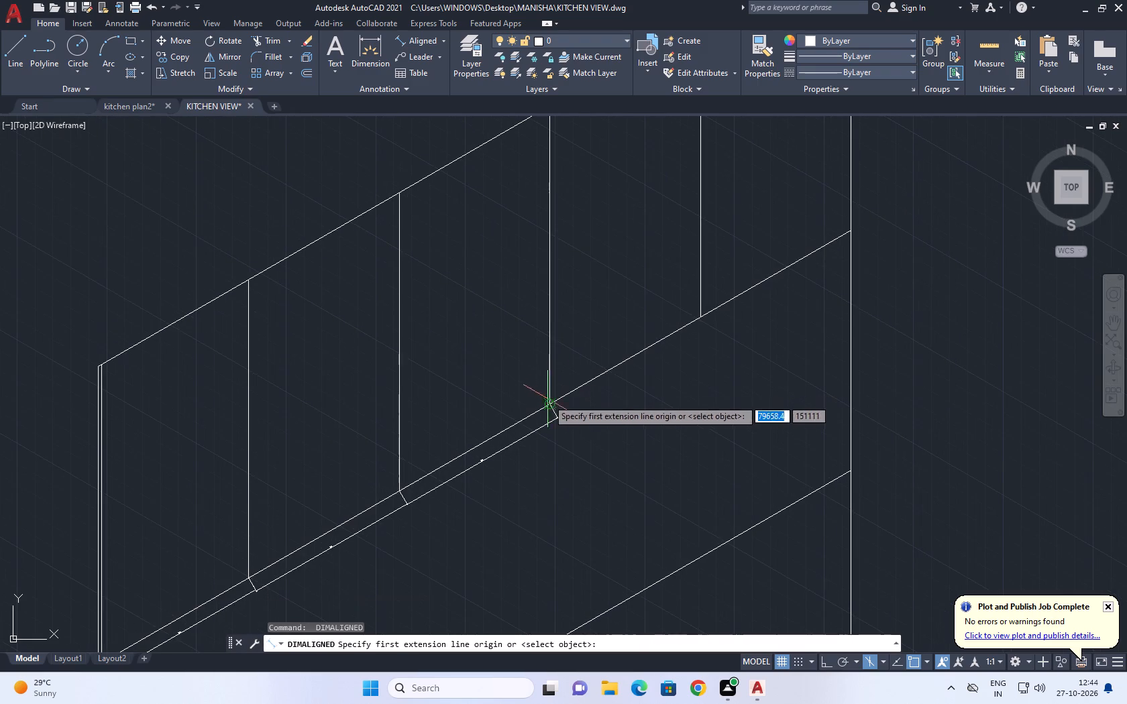
pyautogui.click(550, 404)
pyautogui.click(704, 315)
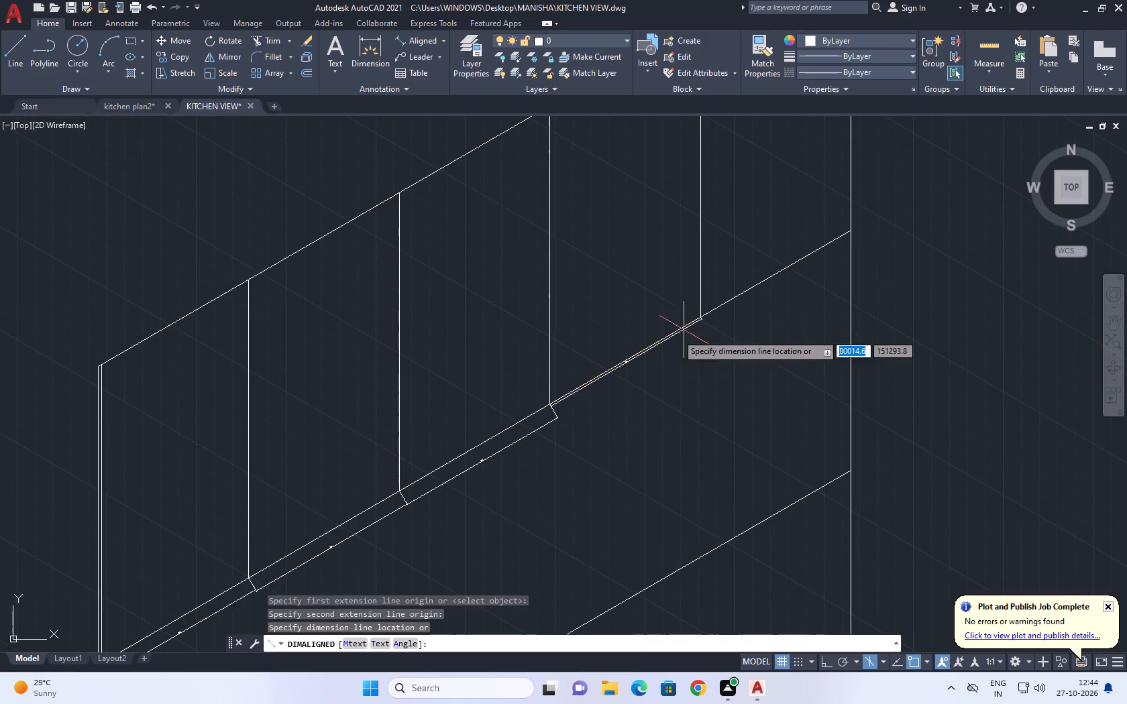
pyautogui.click(554, 420)
pyautogui.moveTo(703, 360); pyautogui.dragTo(568, 441, button='middle')
pyautogui.press('space')
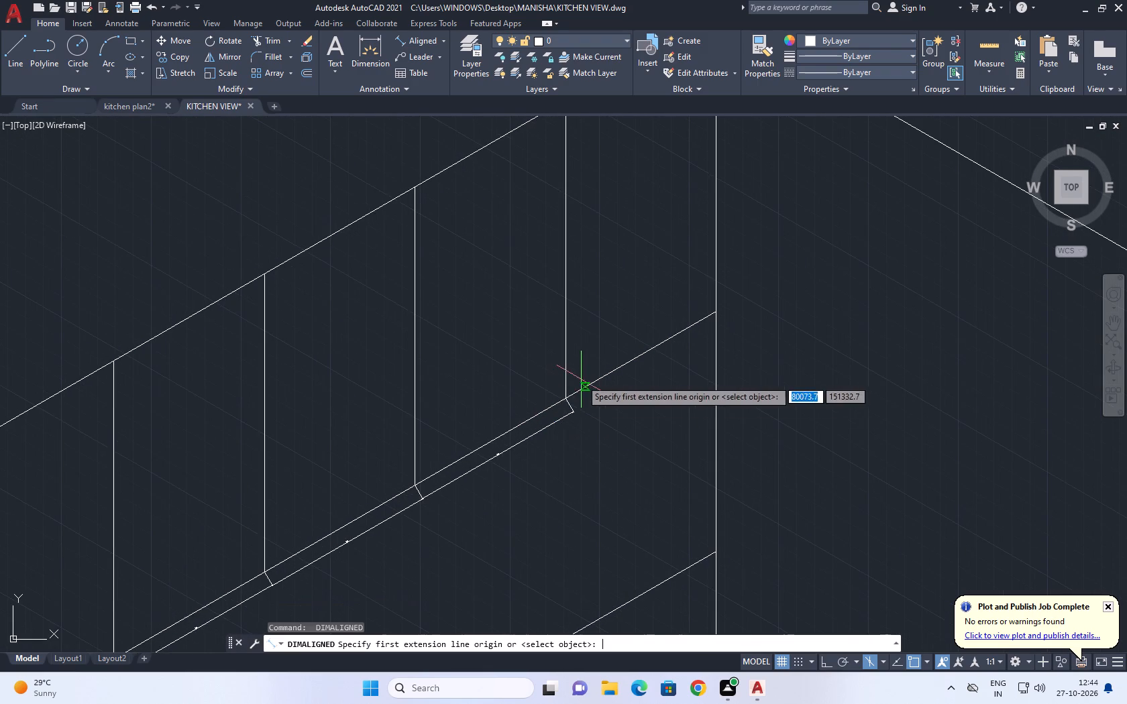
pyautogui.click(569, 398)
pyautogui.click(714, 312)
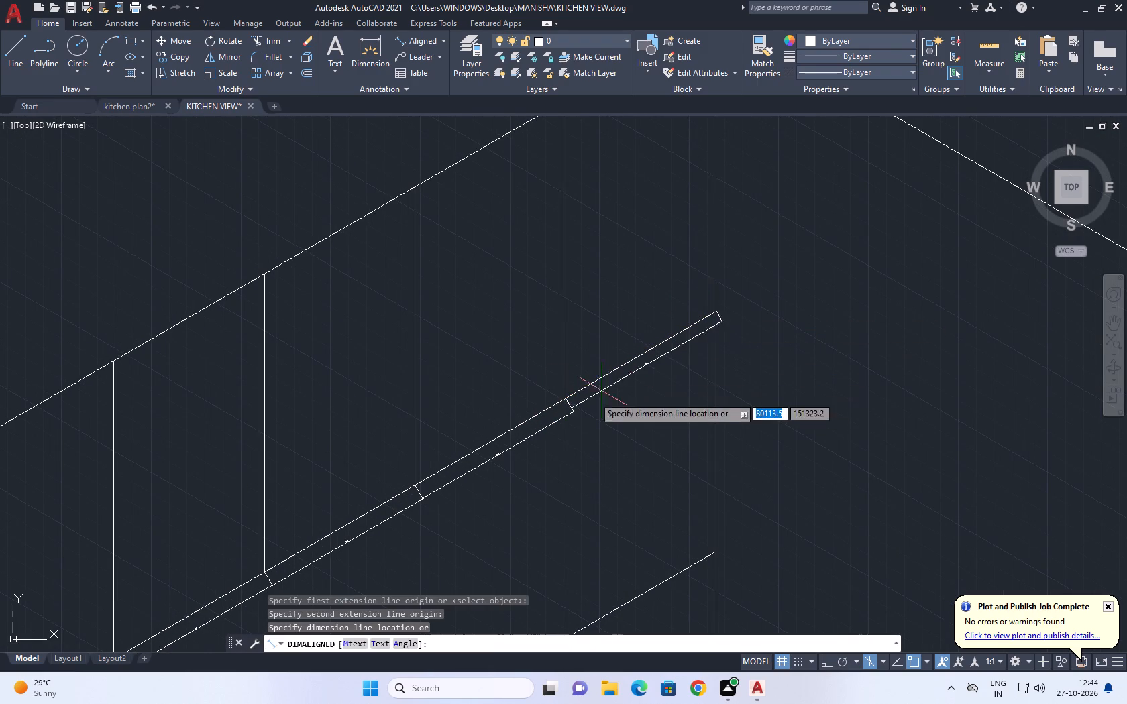
pyautogui.click(577, 411)
# Delete the five aligned width dimensions along the bottom line of the upper cabinets.
pyautogui.scroll(5, 614, 400)
pyautogui.scroll(-6, 625, 386)
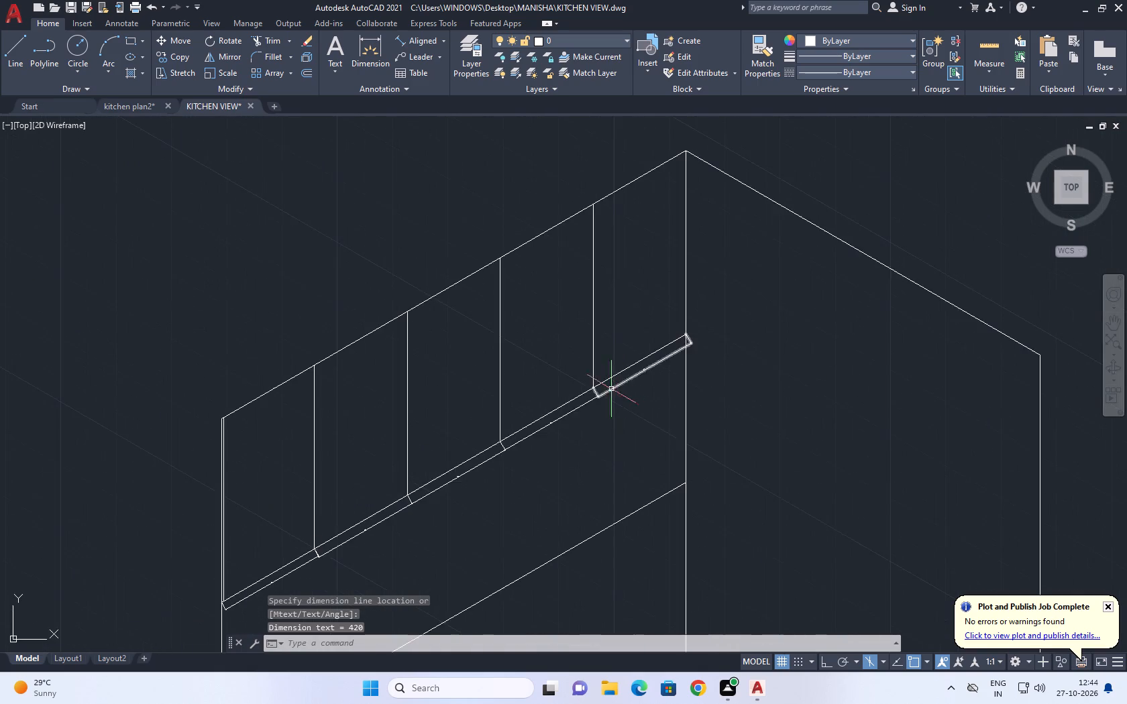
pyautogui.scroll(4, 598, 409)
pyautogui.moveTo(637, 333); pyautogui.dragTo(635, 421, button='middle')
pyautogui.middleClick(635, 421)
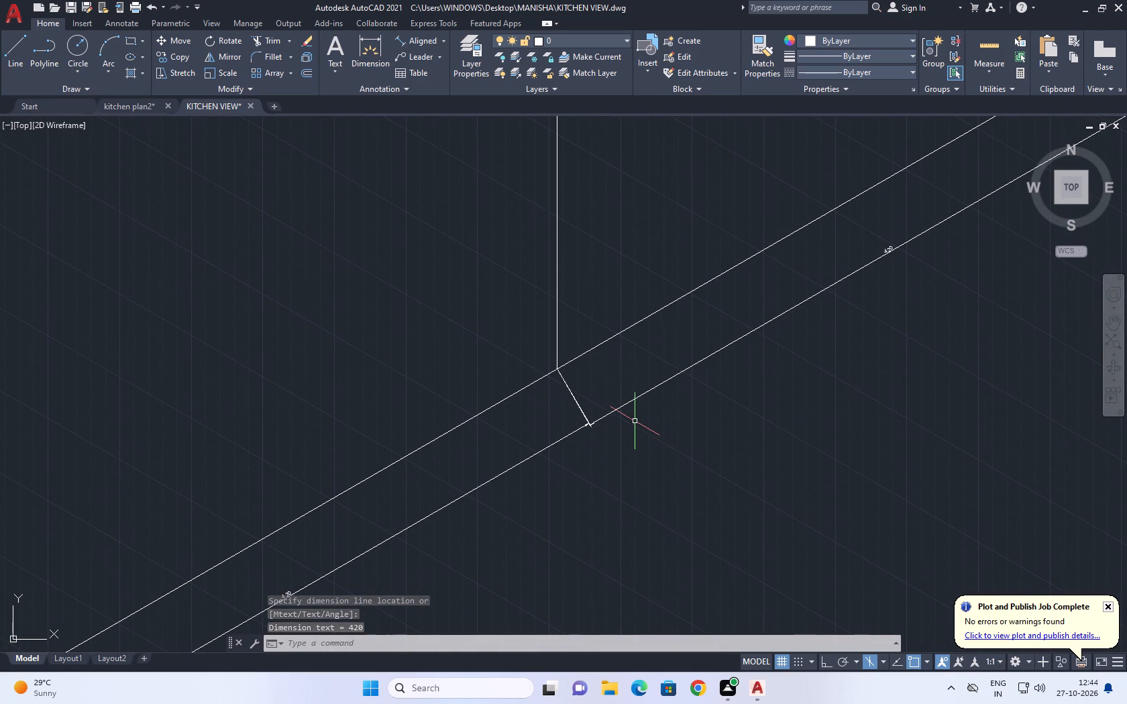
pyautogui.click(606, 383)
pyautogui.moveTo(561, 420); pyautogui.dragTo(559, 423)
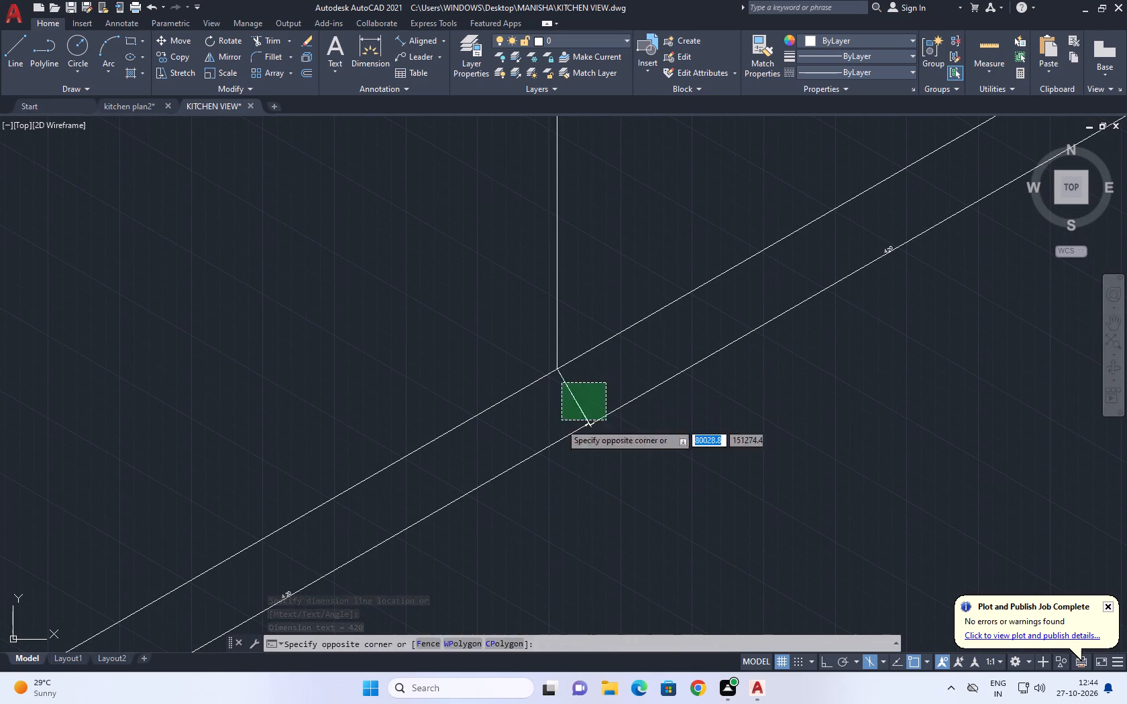
pyautogui.moveTo(559, 423); pyautogui.dragTo(558, 428)
pyautogui.scroll(-4, 649, 388)
pyautogui.scroll(3, 525, 492)
pyautogui.moveTo(510, 410); pyautogui.dragTo(501, 398)
pyautogui.click(470, 392)
pyautogui.moveTo(502, 421); pyautogui.dragTo(733, 280, button='middle')
pyautogui.click(441, 403)
pyautogui.click(395, 464)
pyautogui.scroll(-3, 535, 421)
pyautogui.scroll(4, 389, 502)
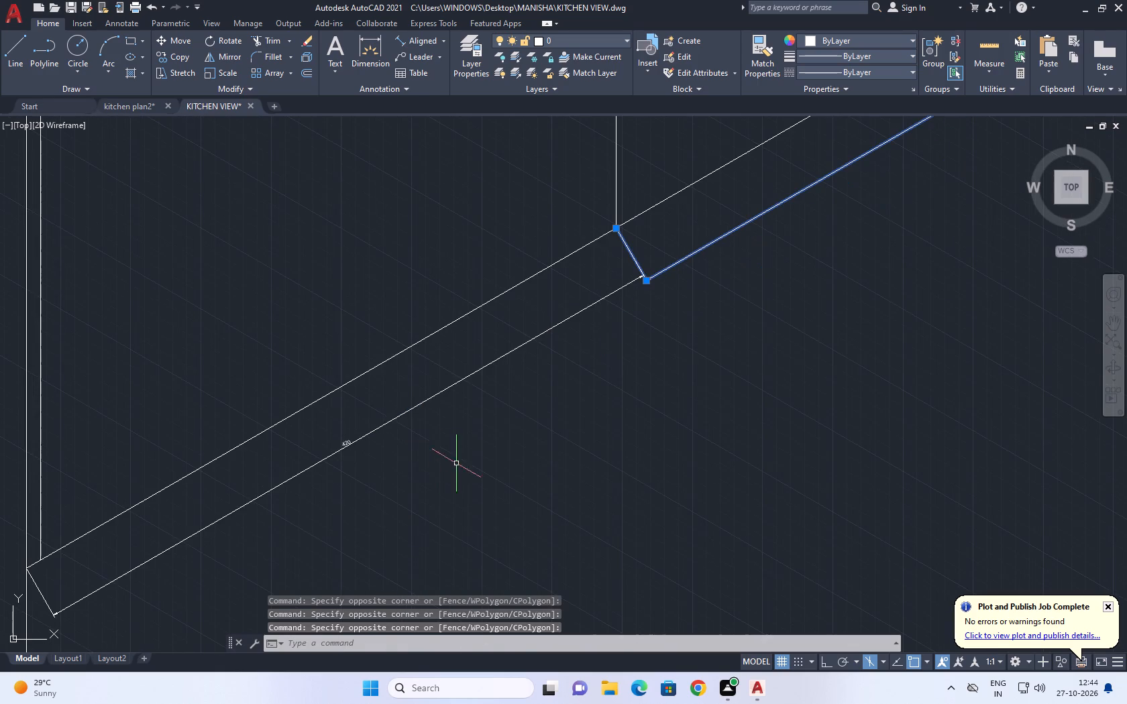
pyautogui.click(375, 410)
pyautogui.click(344, 463)
pyautogui.press('Delete')
# Delete the four vertical division lines between the upper cabinets, keeping the double edge at the outer end.
pyautogui.scroll(-4, 473, 430)
pyautogui.moveTo(628, 309); pyautogui.dragTo(570, 377, button='middle')
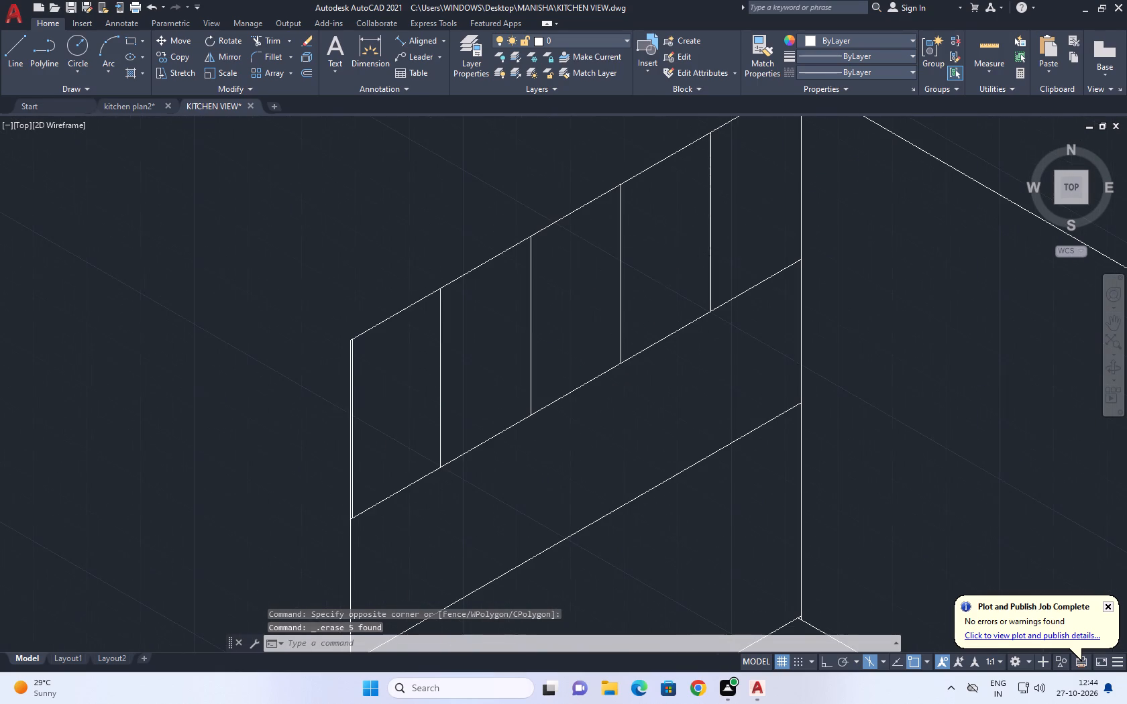
pyautogui.click(742, 217)
pyautogui.click(535, 315)
pyautogui.press('Escape')
pyautogui.moveTo(729, 216); pyautogui.dragTo(710, 224)
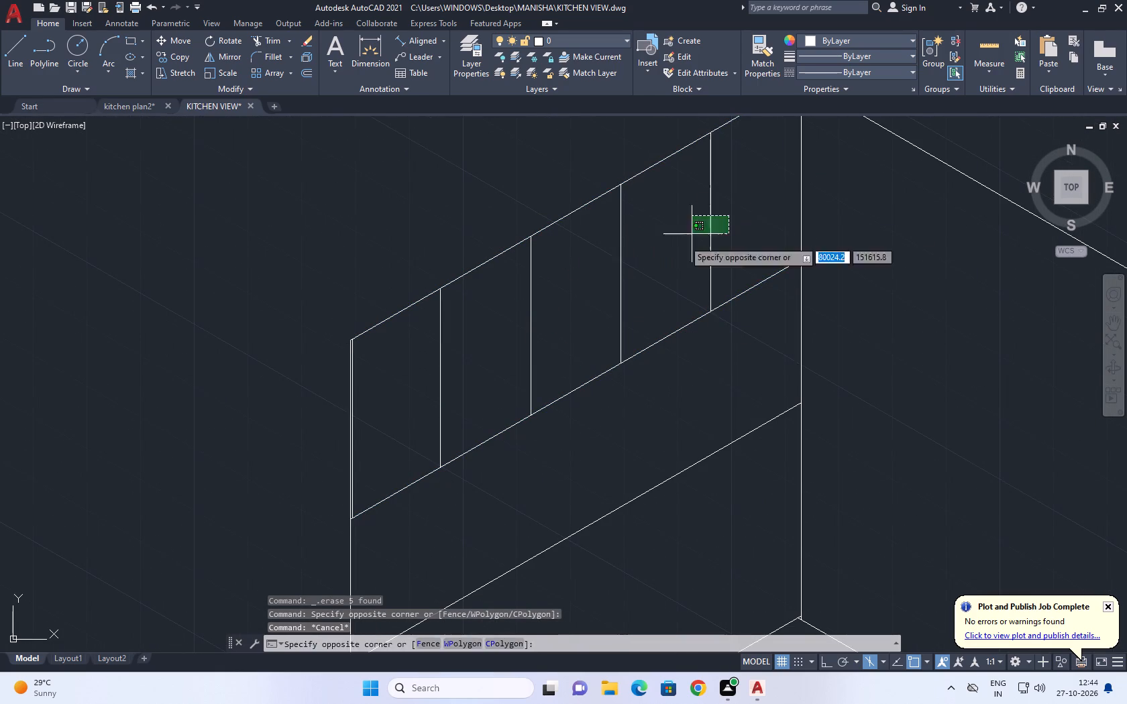
pyautogui.click(616, 270)
pyautogui.click(616, 266)
pyautogui.click(518, 325)
pyautogui.moveTo(469, 345); pyautogui.dragTo(460, 354)
pyautogui.click(398, 400)
pyautogui.moveTo(490, 386); pyautogui.dragTo(491, 395, button='middle')
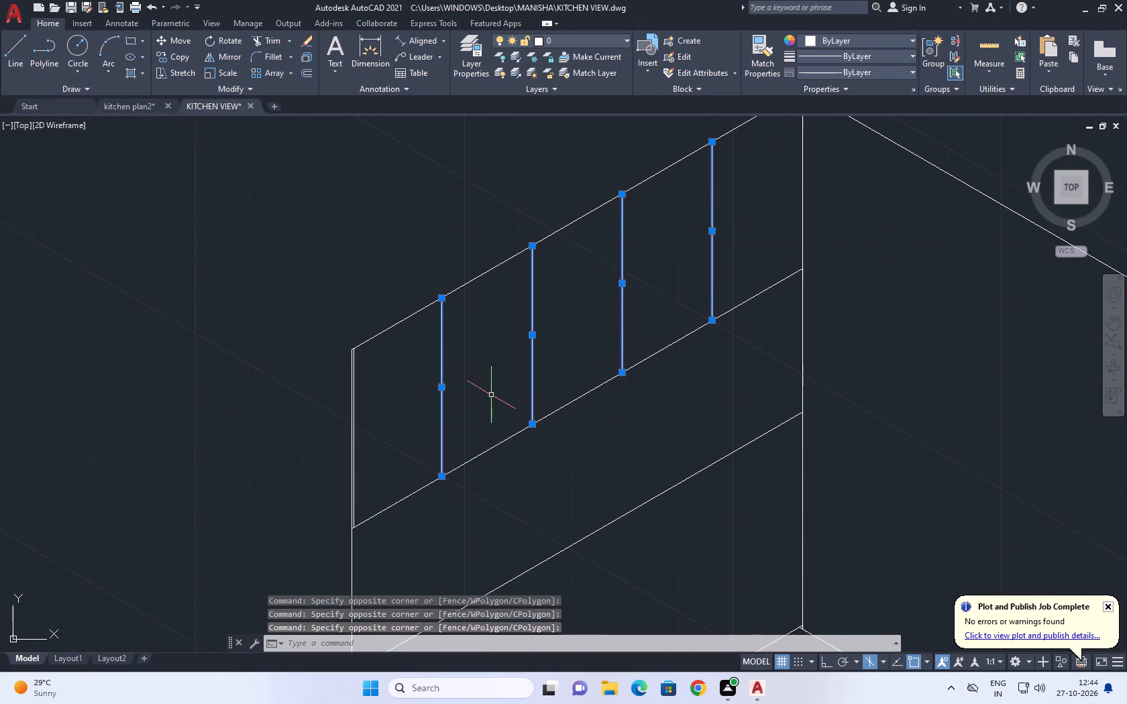
pyautogui.press('Delete')
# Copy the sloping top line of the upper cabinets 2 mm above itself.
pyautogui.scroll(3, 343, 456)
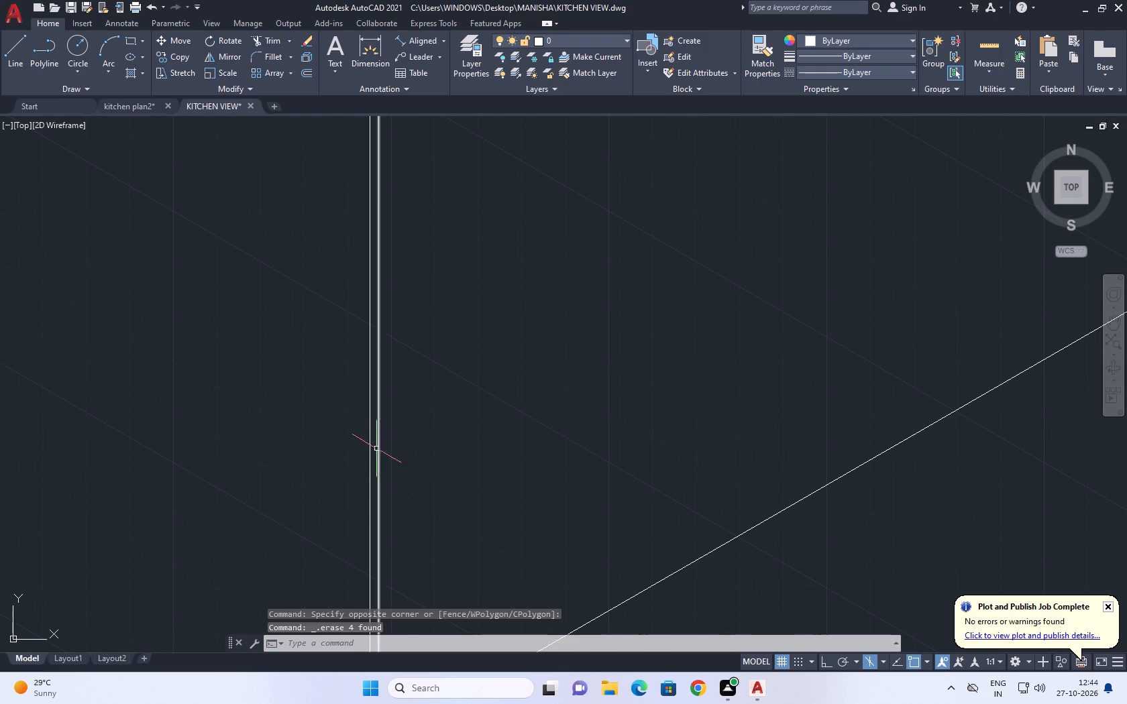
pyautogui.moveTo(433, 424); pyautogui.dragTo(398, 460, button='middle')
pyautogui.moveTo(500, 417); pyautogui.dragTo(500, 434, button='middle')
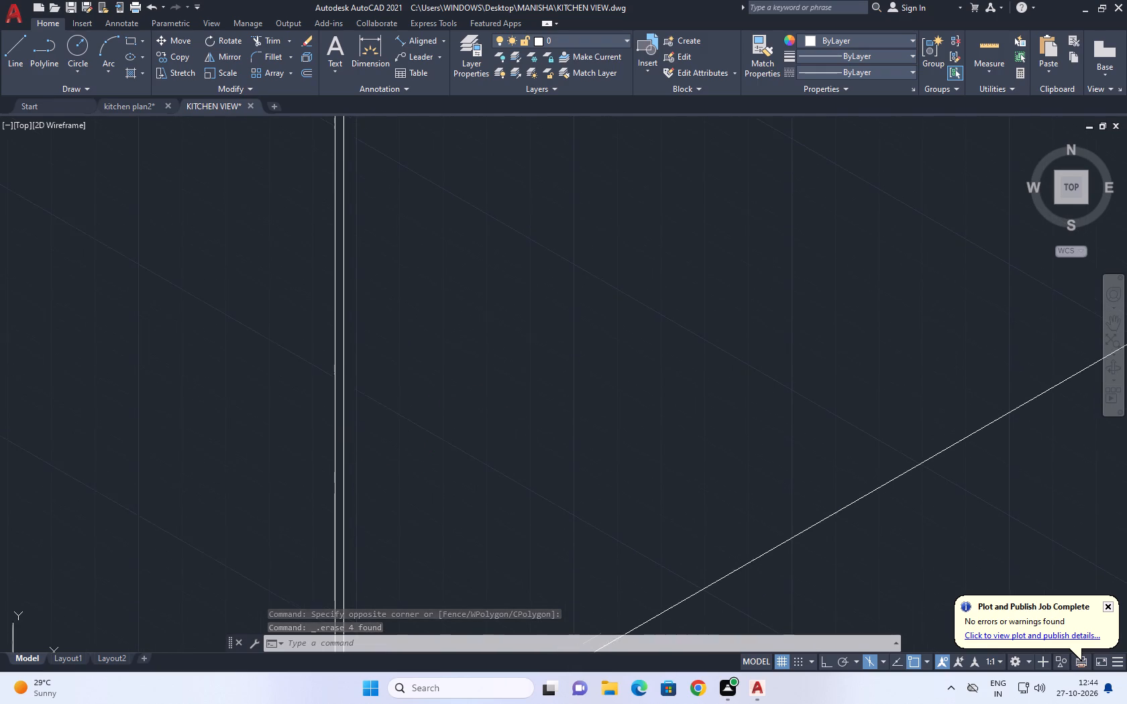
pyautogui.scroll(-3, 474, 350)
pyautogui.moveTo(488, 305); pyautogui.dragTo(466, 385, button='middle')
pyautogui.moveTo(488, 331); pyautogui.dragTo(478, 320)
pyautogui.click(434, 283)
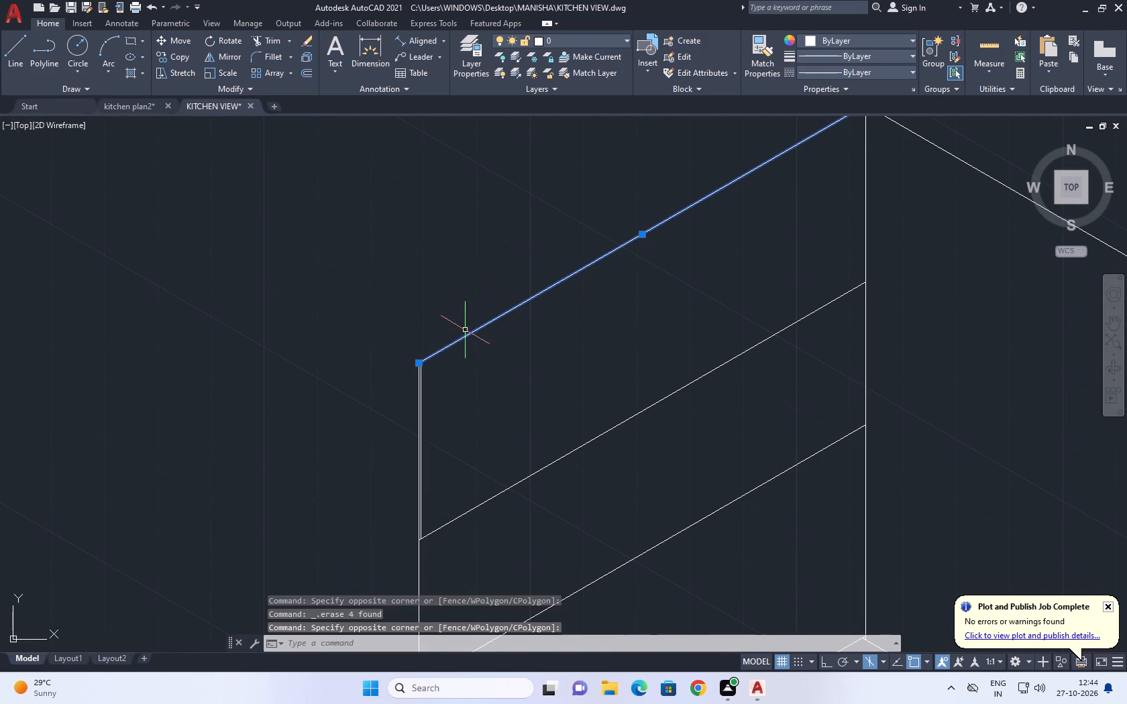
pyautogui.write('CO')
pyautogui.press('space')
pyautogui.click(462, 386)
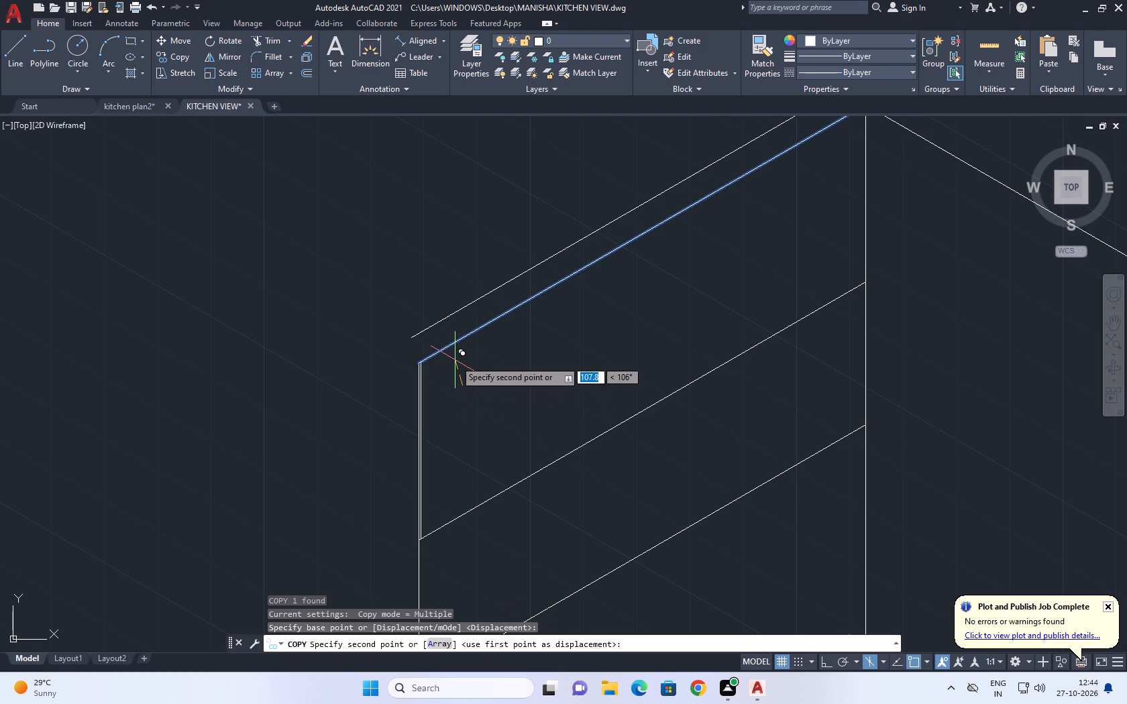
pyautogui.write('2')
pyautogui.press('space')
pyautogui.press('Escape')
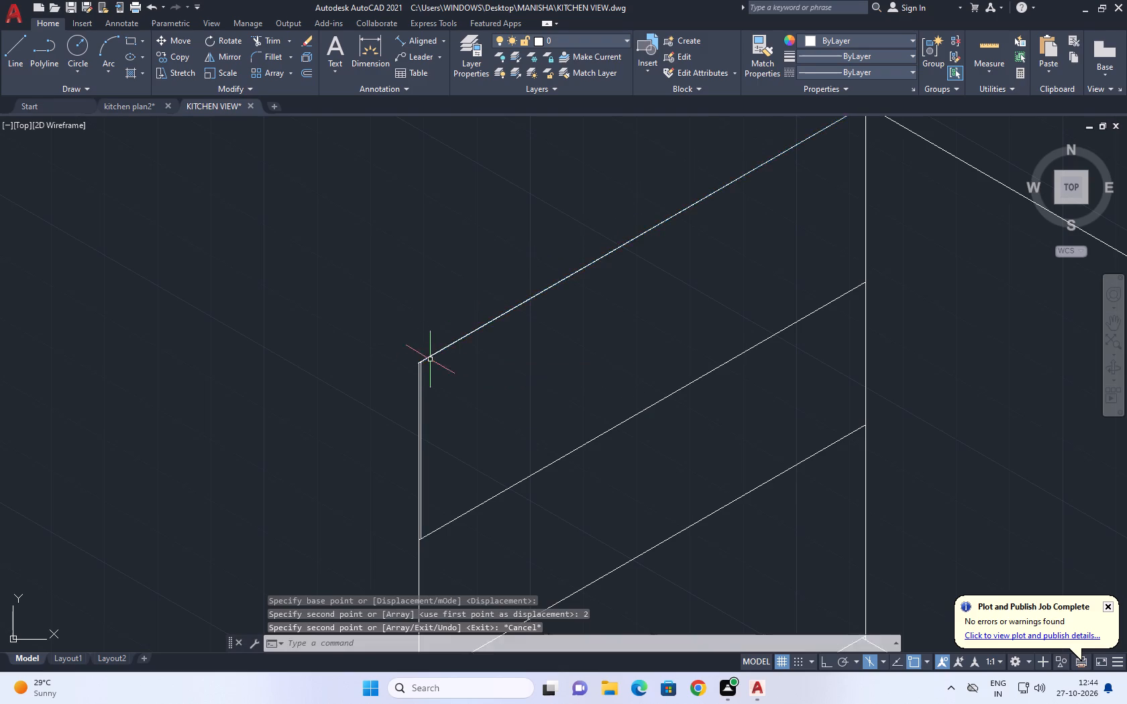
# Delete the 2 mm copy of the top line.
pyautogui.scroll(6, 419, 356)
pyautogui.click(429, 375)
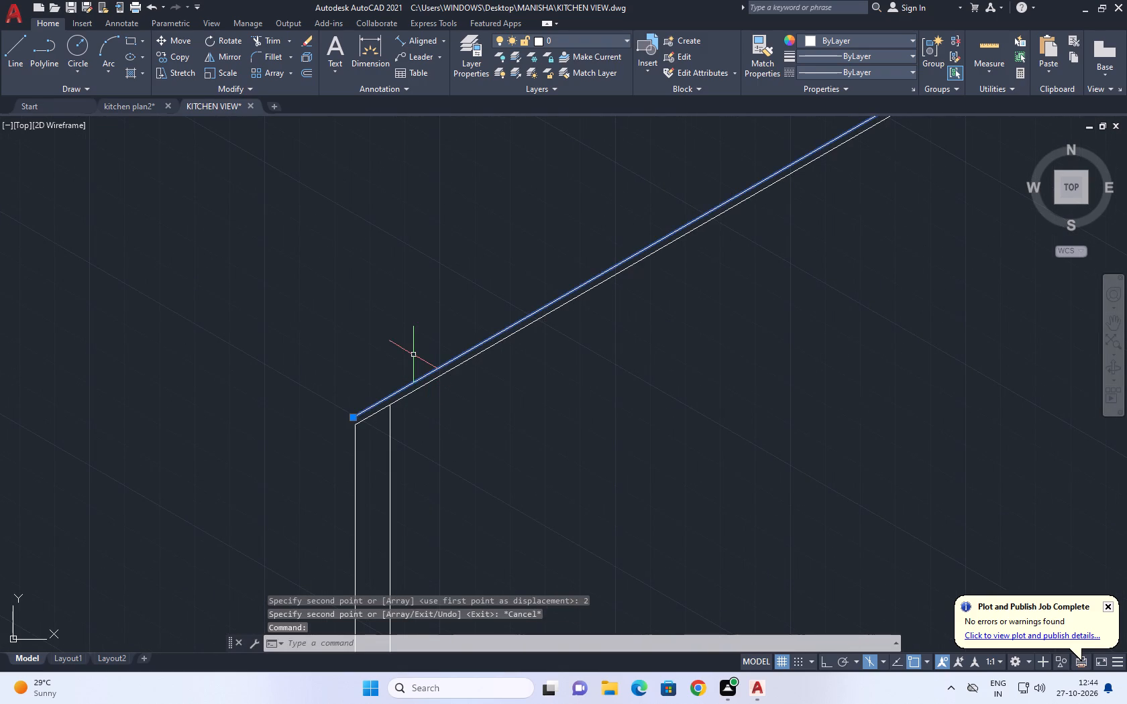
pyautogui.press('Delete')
# Copy the sloping top line 20 mm straight up, with ortho on and the right isoplane active.
pyautogui.moveTo(460, 405); pyautogui.dragTo(451, 395)
pyautogui.click(397, 349)
pyautogui.press('c')
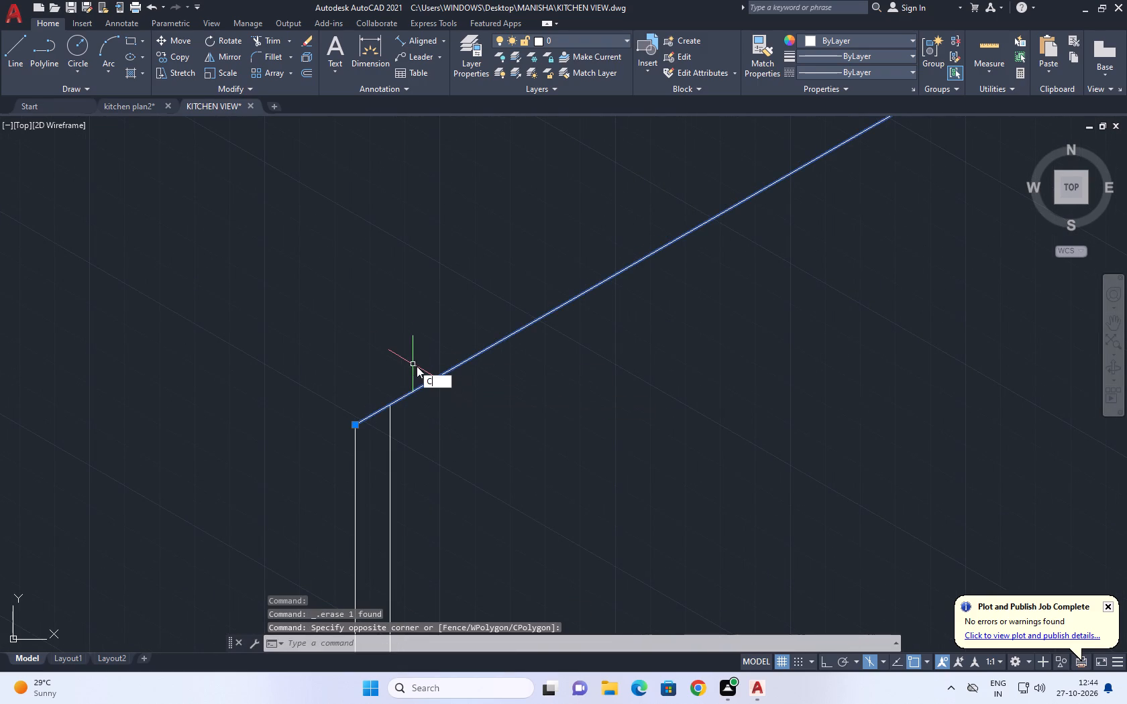
pyautogui.press('o')
pyautogui.press('space')
pyautogui.scroll(-4, 431, 372)
pyautogui.click(499, 422)
pyautogui.scroll(-3, 504, 392)
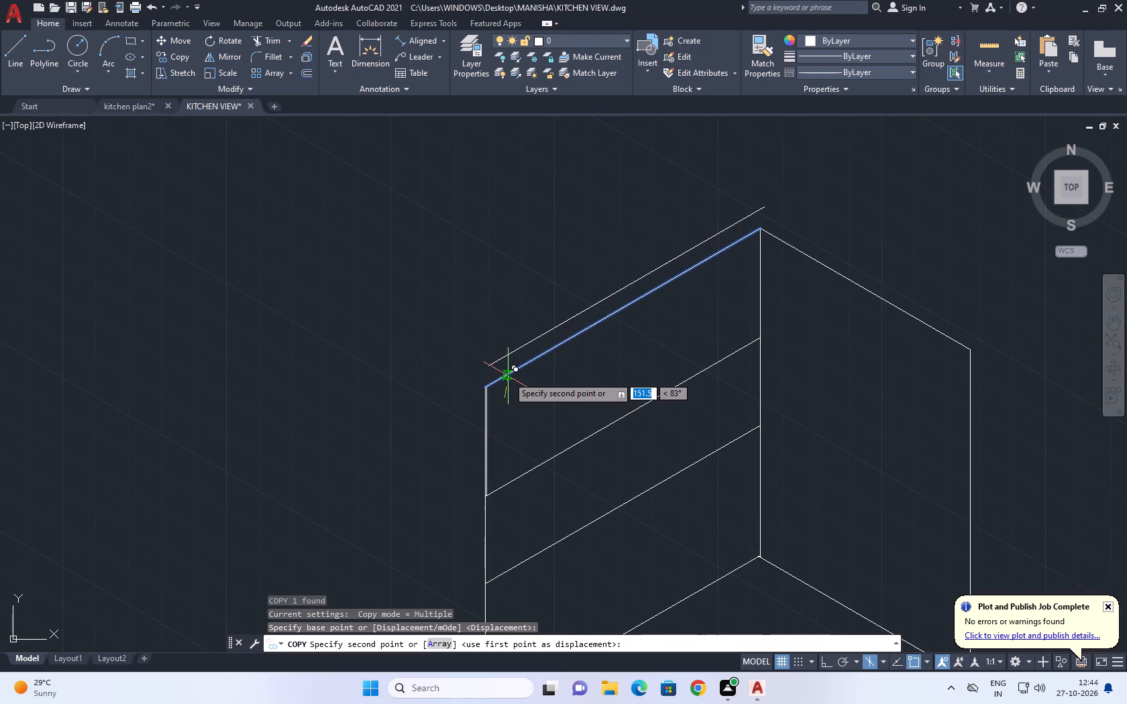
pyautogui.press('F5')
pyautogui.scroll(2, 504, 351)
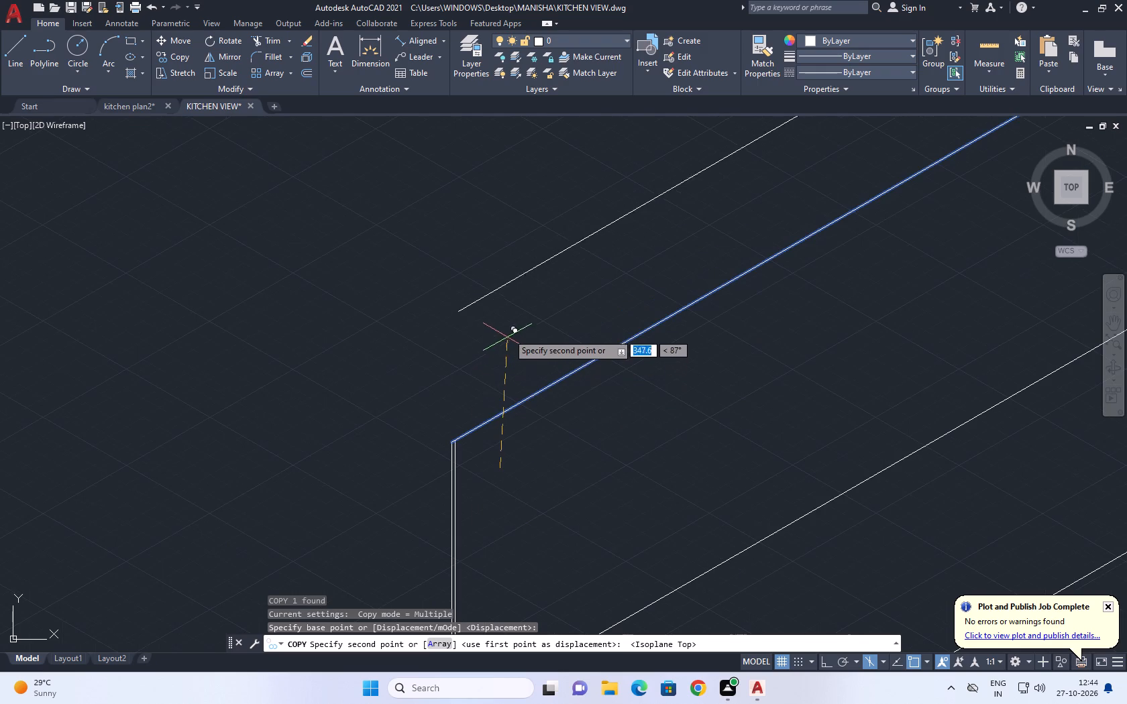
pyautogui.press('F8')
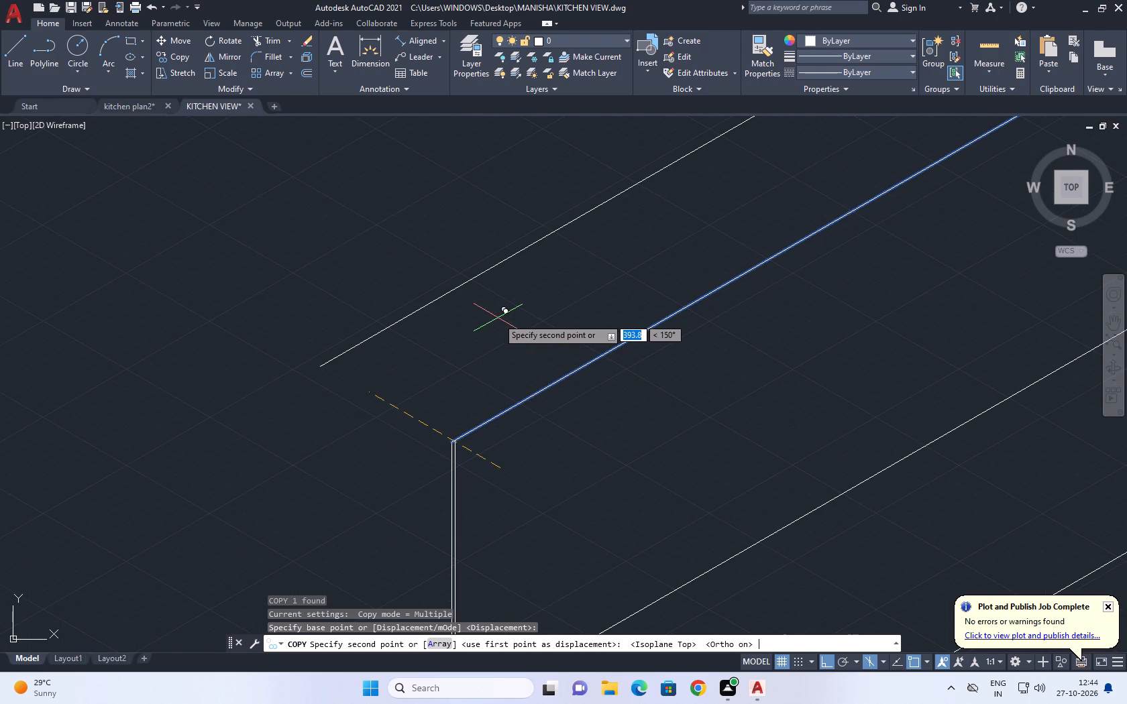
pyautogui.press('F5')
pyautogui.press('2')
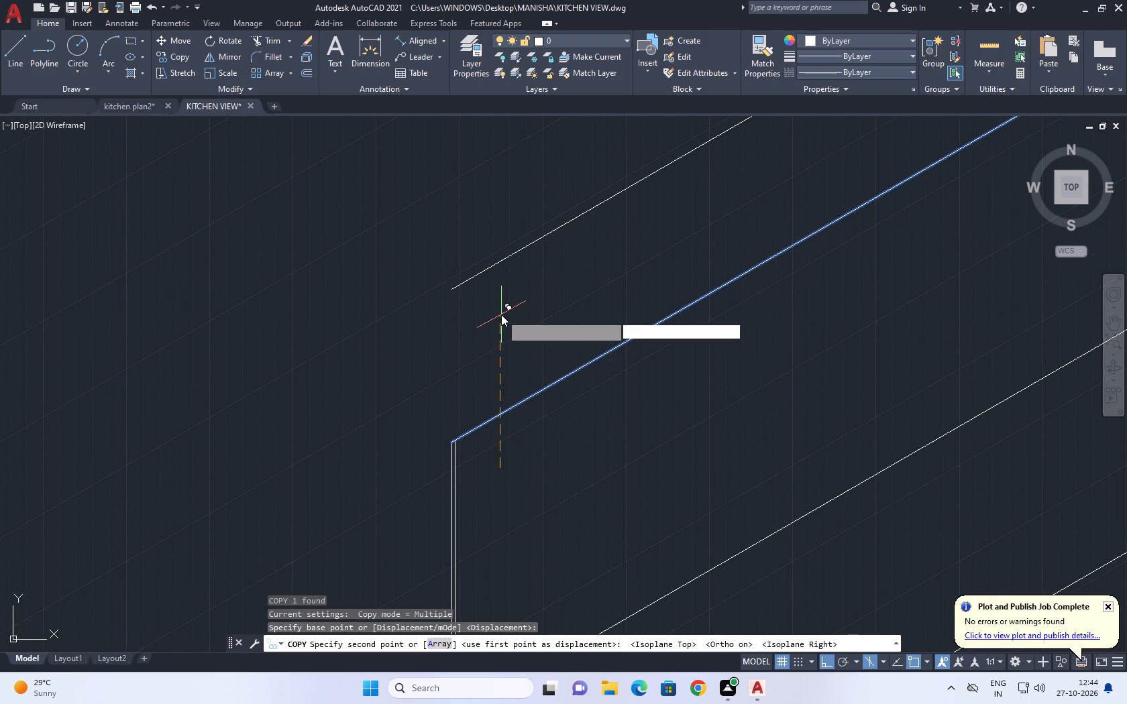
pyautogui.press('0')
pyautogui.press('Return')
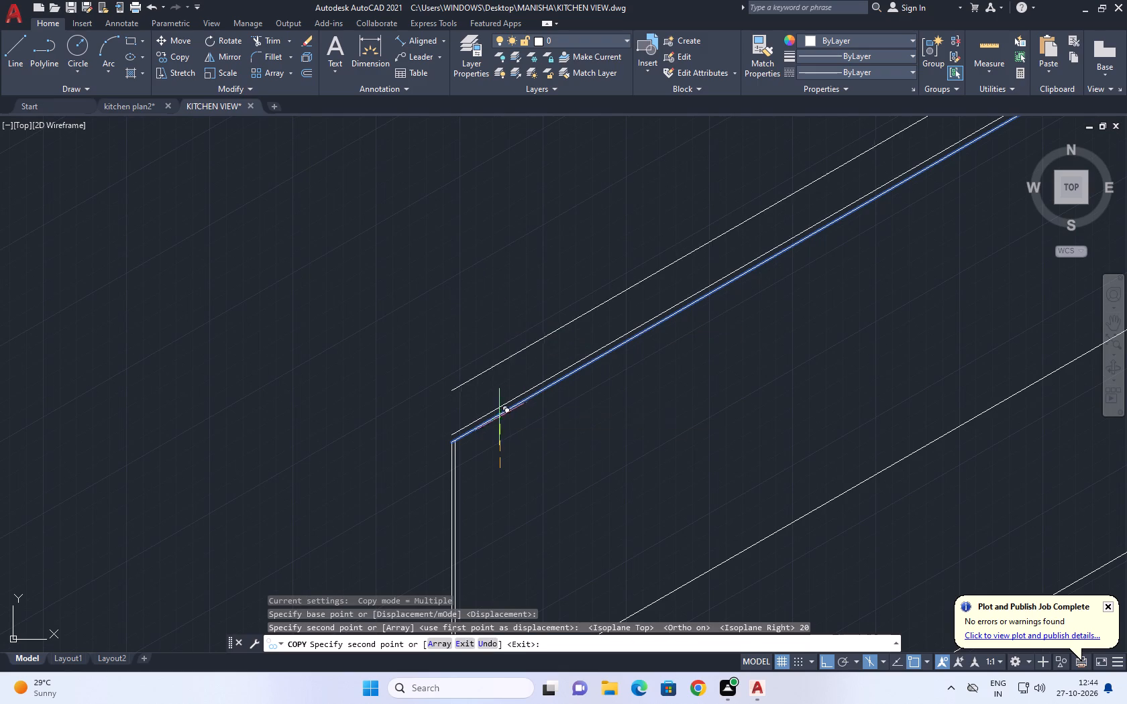
pyautogui.press('Escape')
# Extend the two vertical edge lines at the cabinets' outer end up to the raised top line.
pyautogui.scroll(3, 434, 461)
pyautogui.moveTo(545, 339); pyautogui.dragTo(451, 382, button='middle')
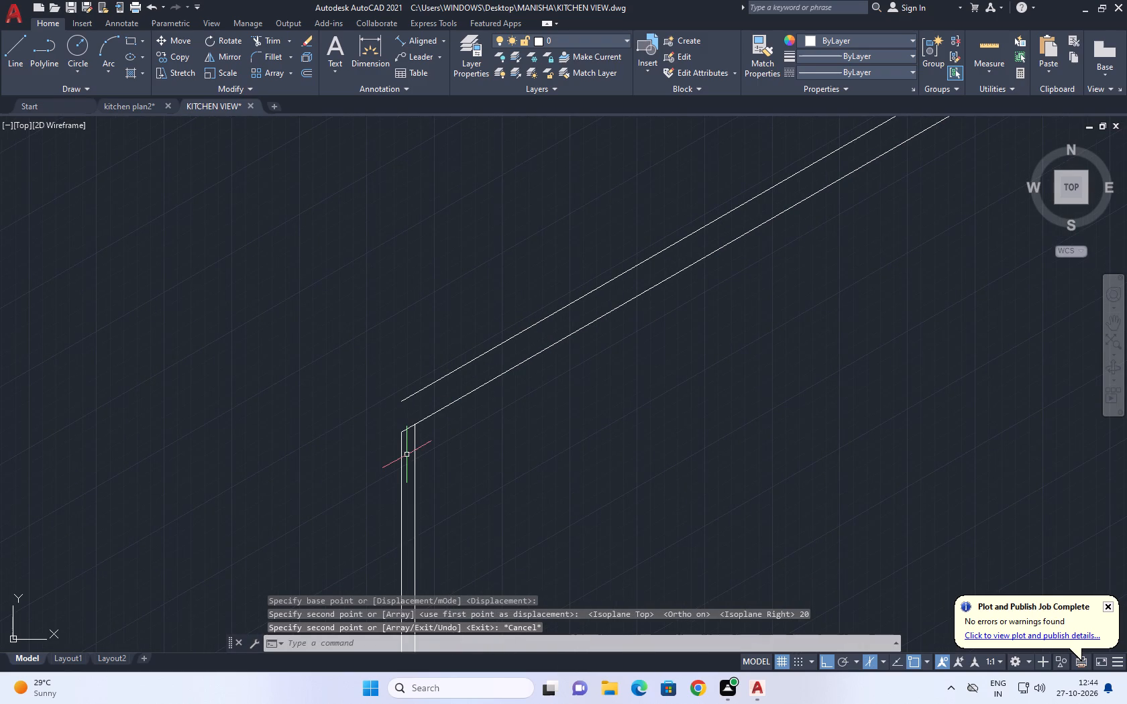
pyautogui.press('e')
pyautogui.press('x')
pyautogui.press('space')
pyautogui.moveTo(433, 455); pyautogui.dragTo(415, 452)
pyautogui.click(366, 452)
pyautogui.click(442, 438)
pyautogui.scroll(-4, 394, 433)
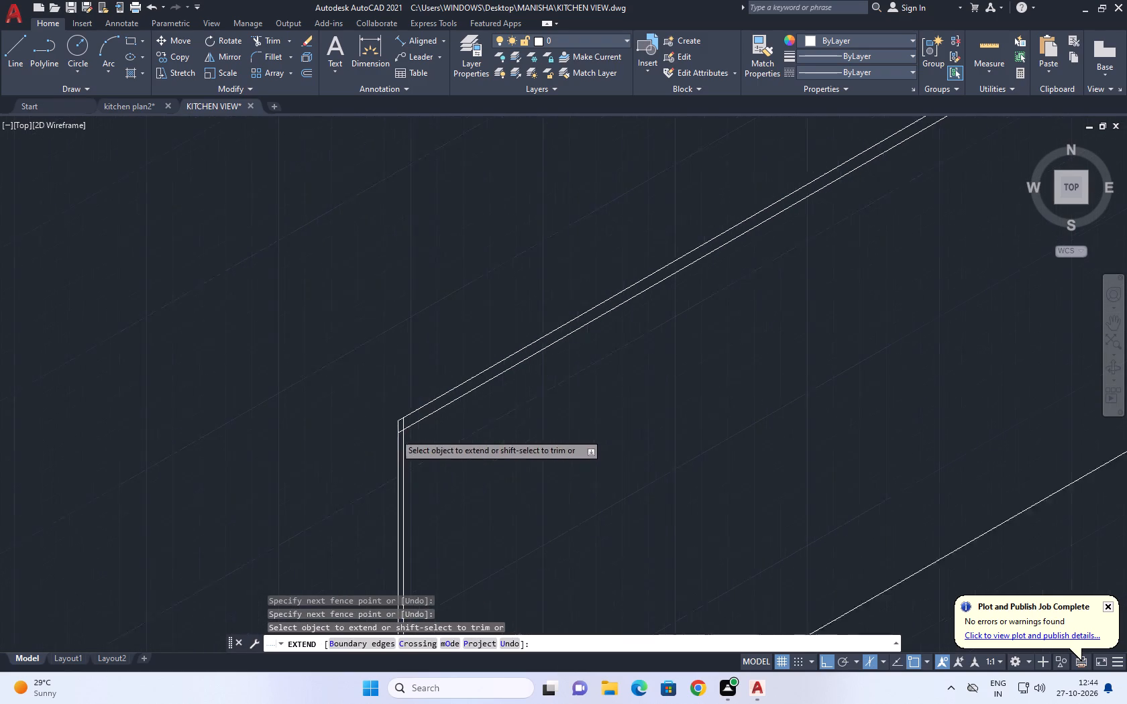
pyautogui.press('Escape')
# Extend the vertical wall-corner line up to the raised top line.
pyautogui.moveTo(546, 366); pyautogui.dragTo(486, 426, button='middle')
pyautogui.write('EX')
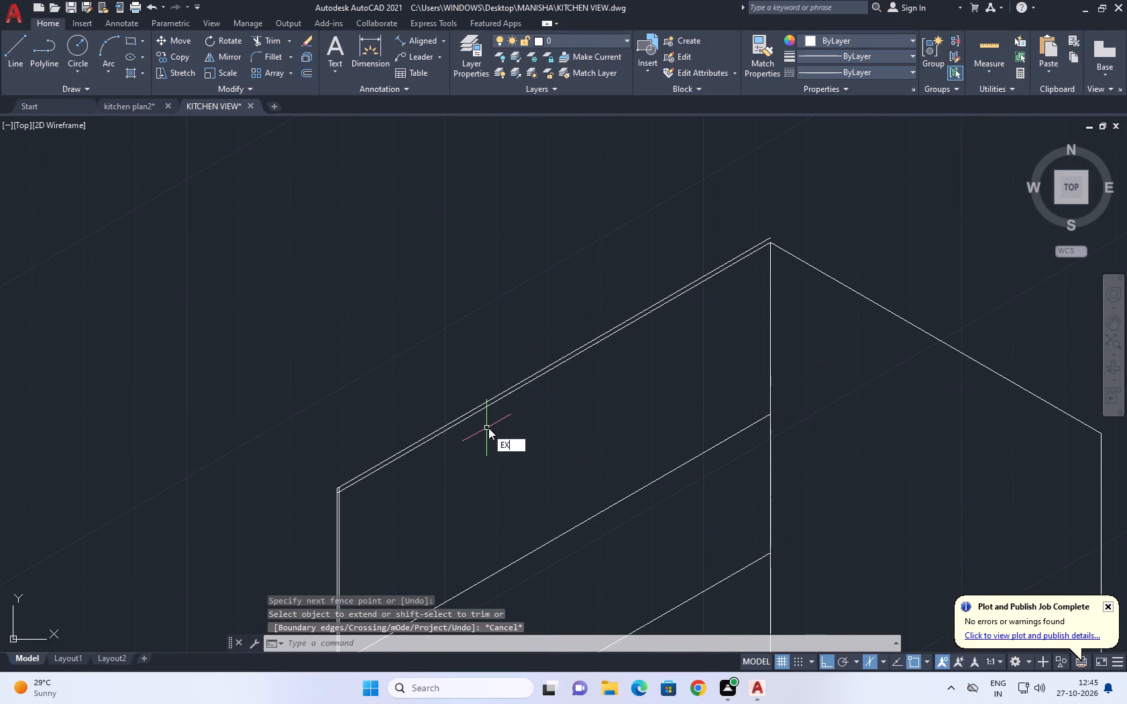
pyautogui.press('space')
pyautogui.click(768, 289)
pyautogui.click(775, 267)
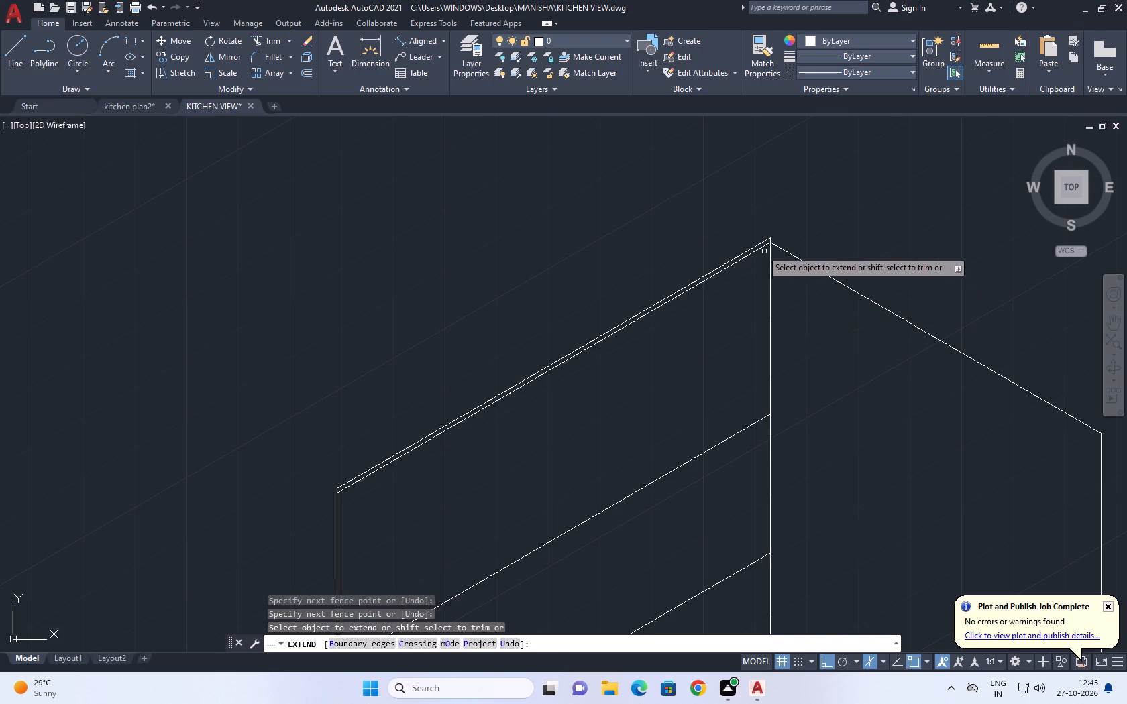
pyautogui.press('Escape')
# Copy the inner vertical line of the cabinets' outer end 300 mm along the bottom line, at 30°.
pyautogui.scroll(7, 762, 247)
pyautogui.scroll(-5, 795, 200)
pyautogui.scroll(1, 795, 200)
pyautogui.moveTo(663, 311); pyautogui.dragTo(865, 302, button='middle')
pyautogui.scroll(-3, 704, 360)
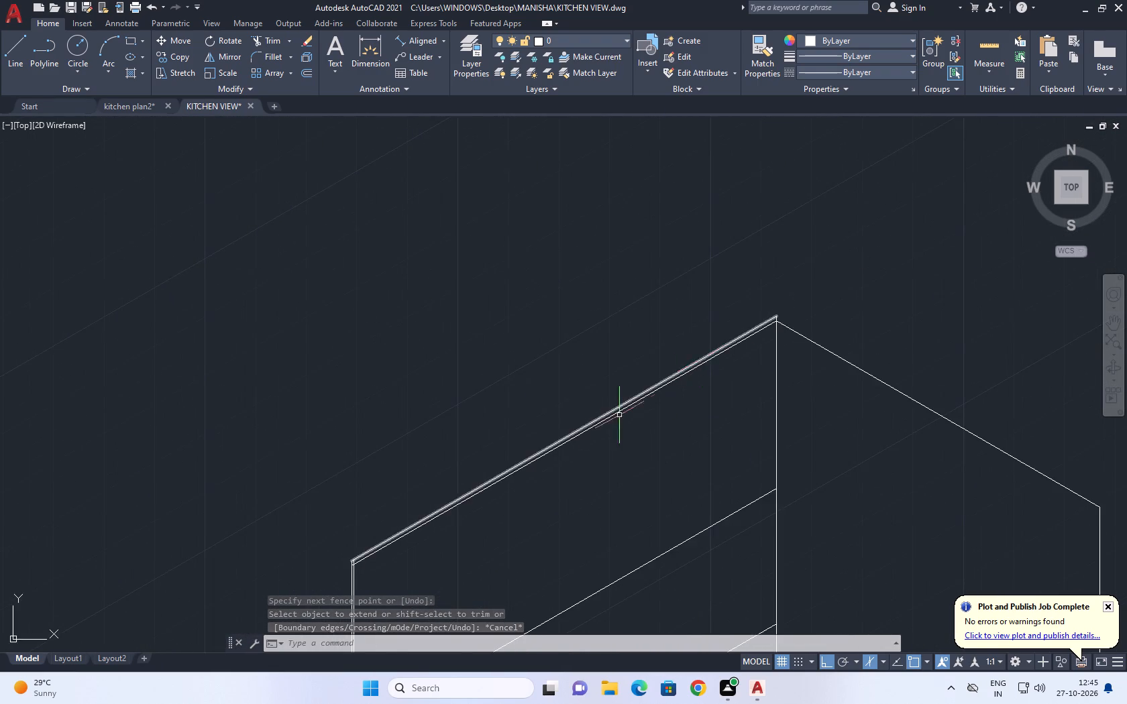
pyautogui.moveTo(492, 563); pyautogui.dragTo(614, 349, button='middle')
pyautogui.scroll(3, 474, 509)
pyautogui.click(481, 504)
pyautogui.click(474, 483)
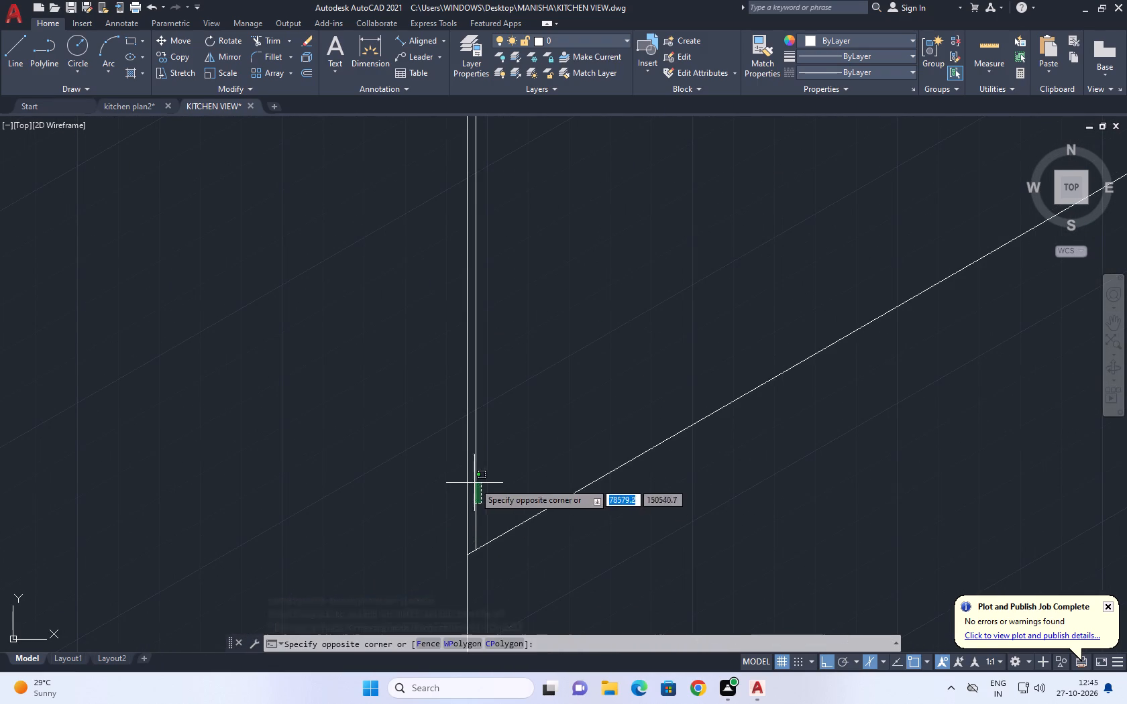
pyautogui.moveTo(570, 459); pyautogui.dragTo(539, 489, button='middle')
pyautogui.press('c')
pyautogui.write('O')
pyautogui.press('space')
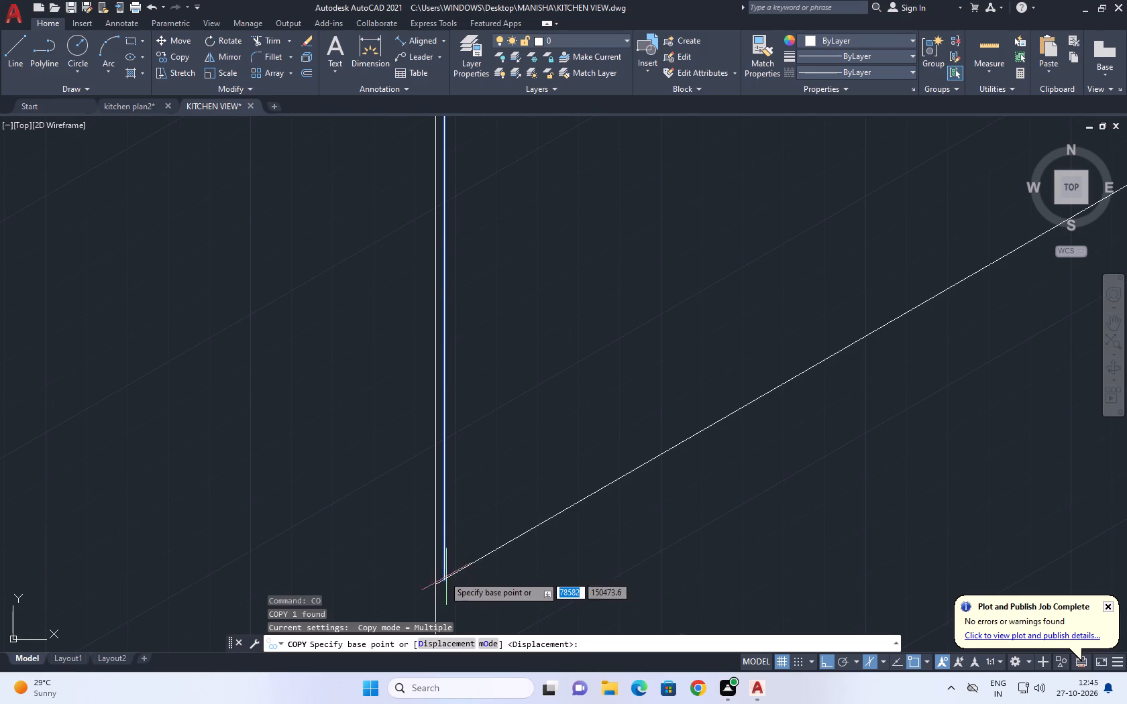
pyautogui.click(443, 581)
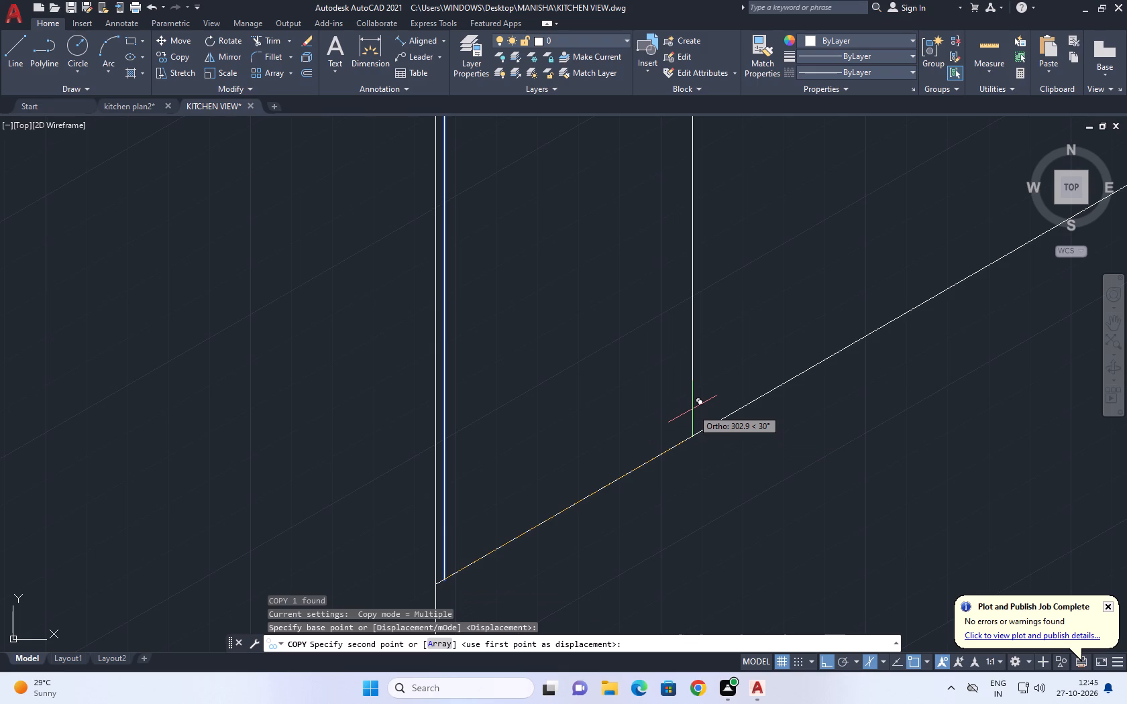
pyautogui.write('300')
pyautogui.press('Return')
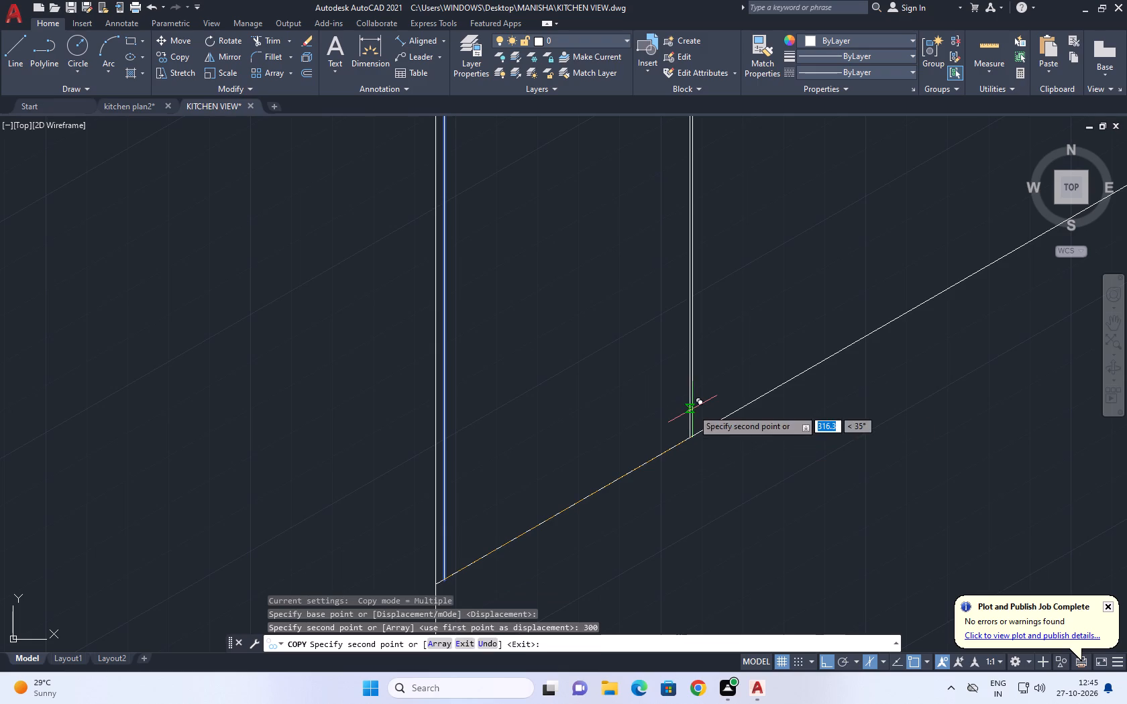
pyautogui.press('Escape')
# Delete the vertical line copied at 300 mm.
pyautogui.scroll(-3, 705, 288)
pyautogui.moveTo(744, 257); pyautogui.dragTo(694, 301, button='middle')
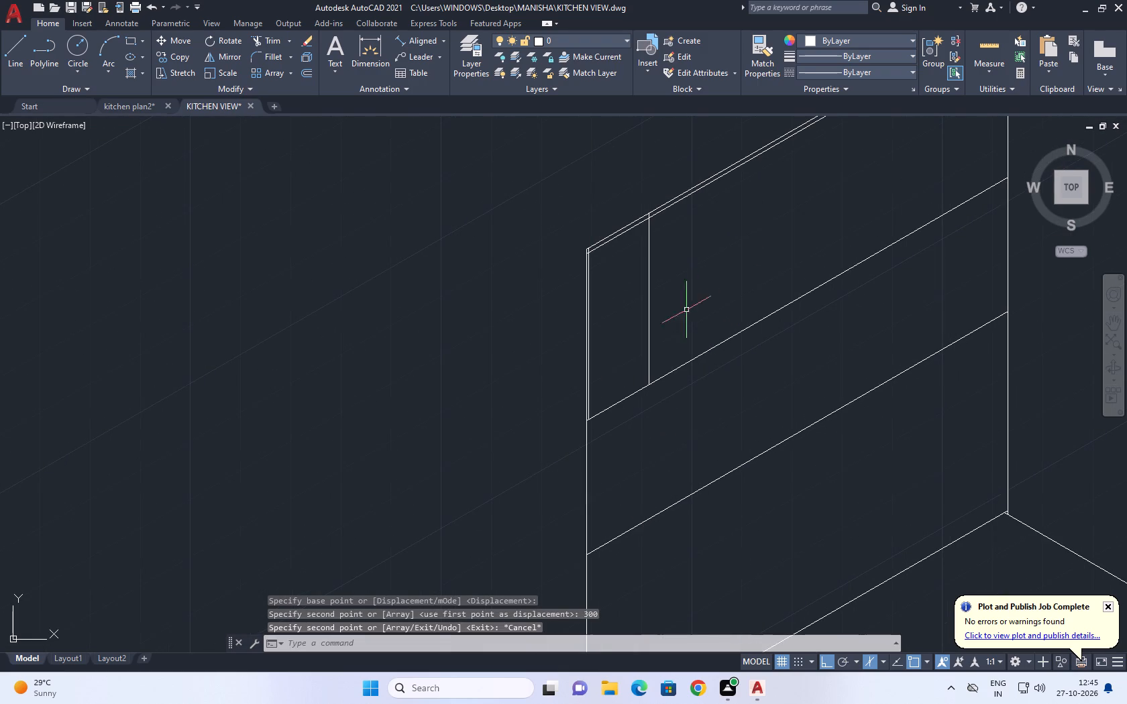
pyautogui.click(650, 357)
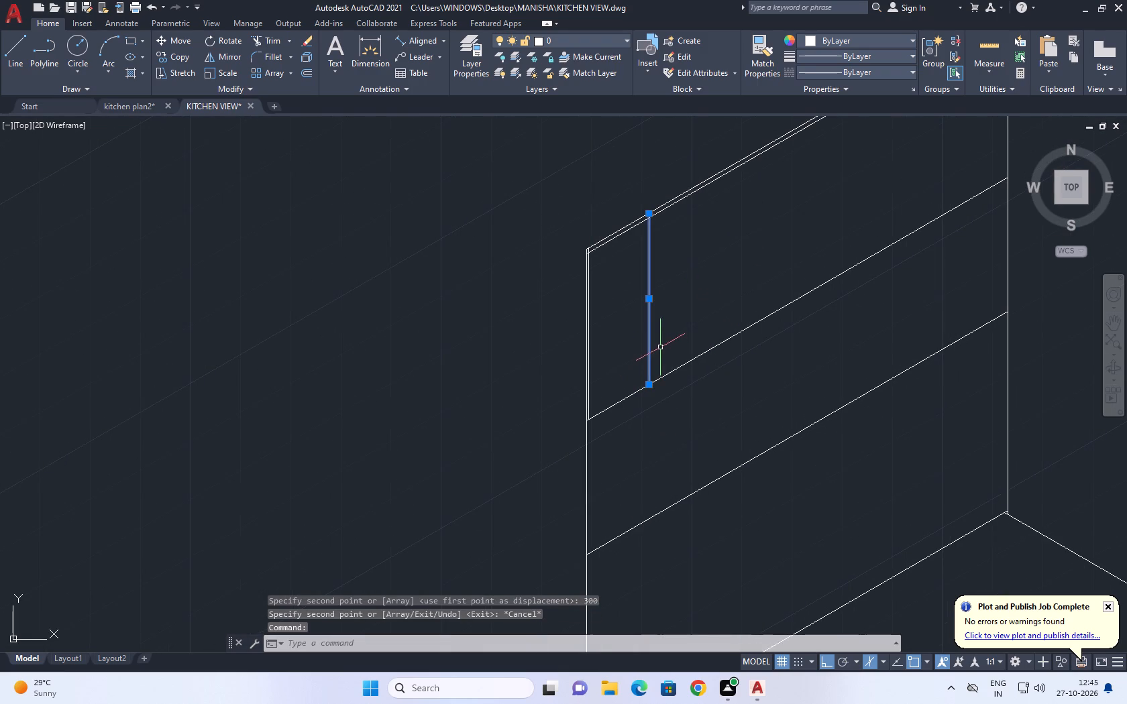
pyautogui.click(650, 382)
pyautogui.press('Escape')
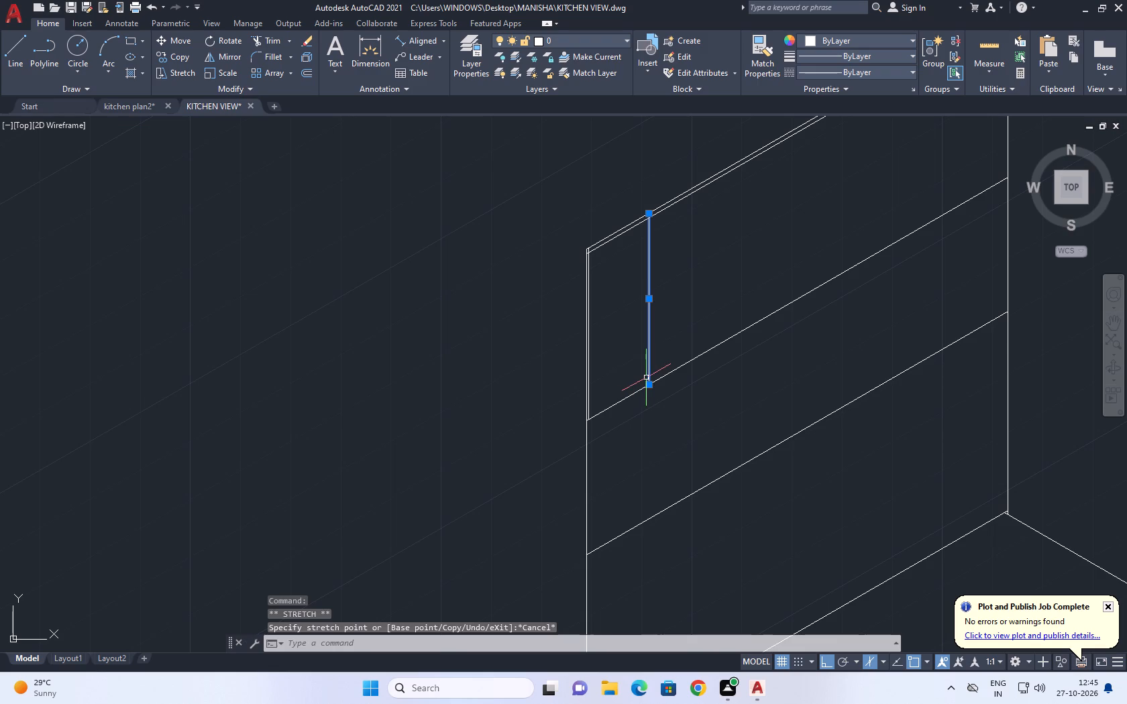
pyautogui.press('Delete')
# Copy the inner vertical line of the cabinets' outer end 600 mm along the bottom line, at 30°.
pyautogui.scroll(4, 591, 421)
pyautogui.click(576, 392)
pyautogui.moveTo(649, 382); pyautogui.dragTo(621, 398, button='middle')
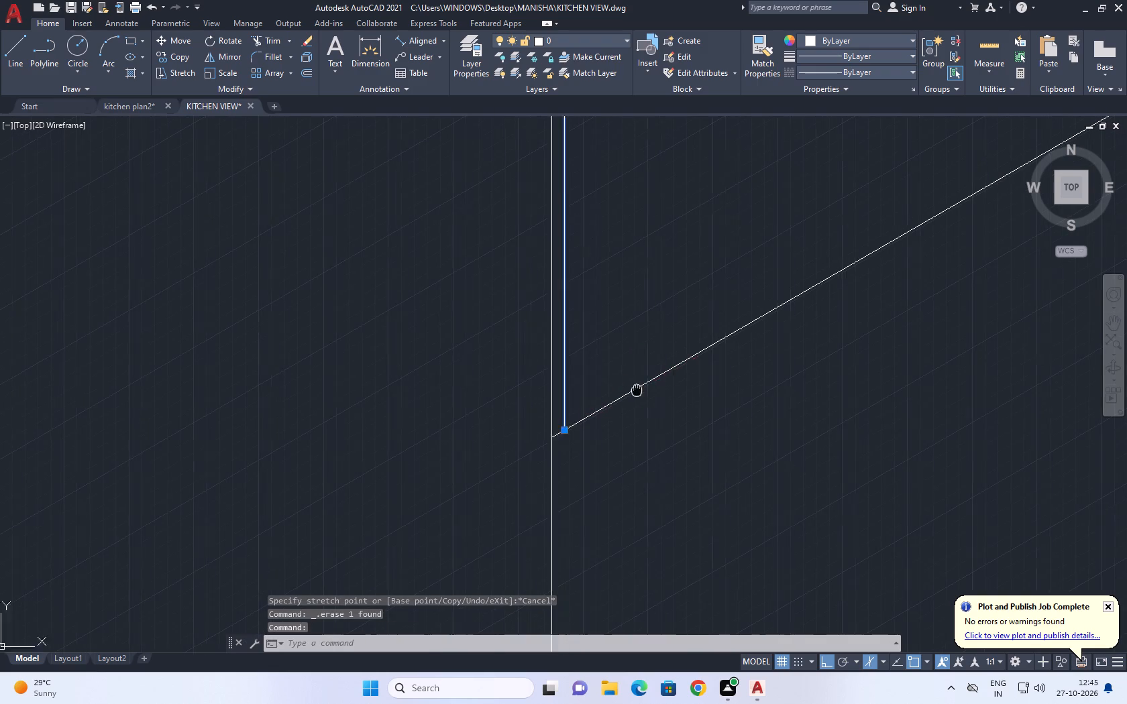
pyautogui.moveTo(621, 398); pyautogui.dragTo(612, 401, button='middle')
pyautogui.press('c')
pyautogui.write('O')
pyautogui.press('space')
pyautogui.click(540, 445)
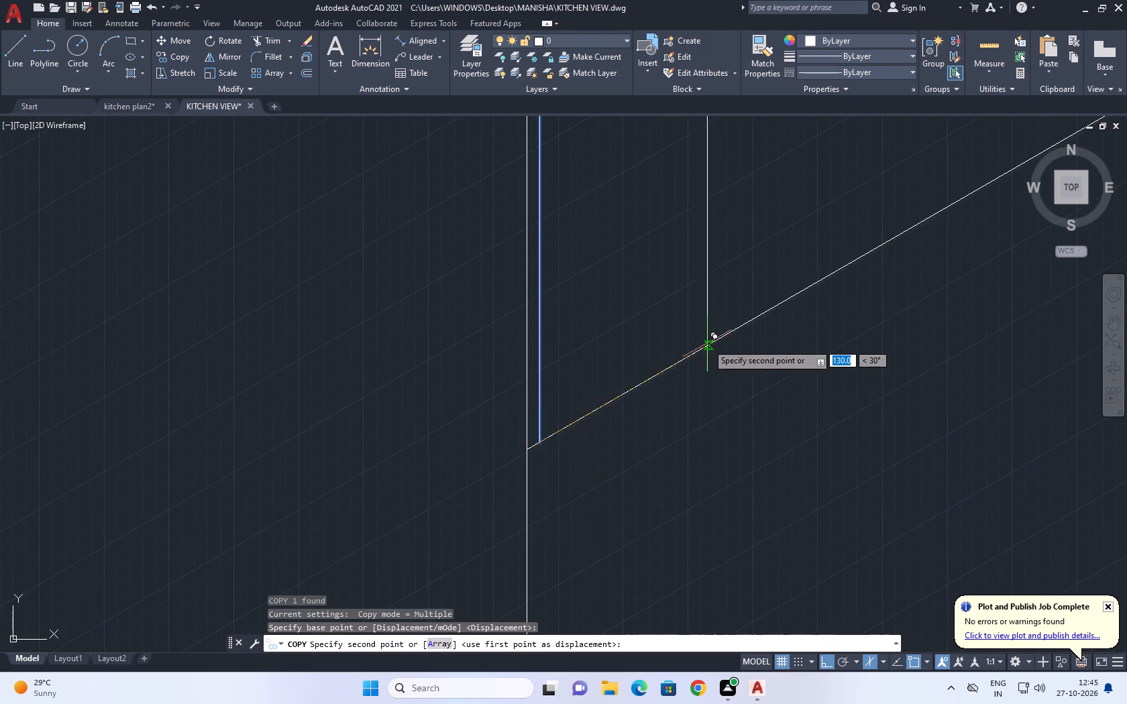
pyautogui.scroll(-4, 707, 343)
pyautogui.moveTo(761, 318); pyautogui.dragTo(661, 404, button='middle')
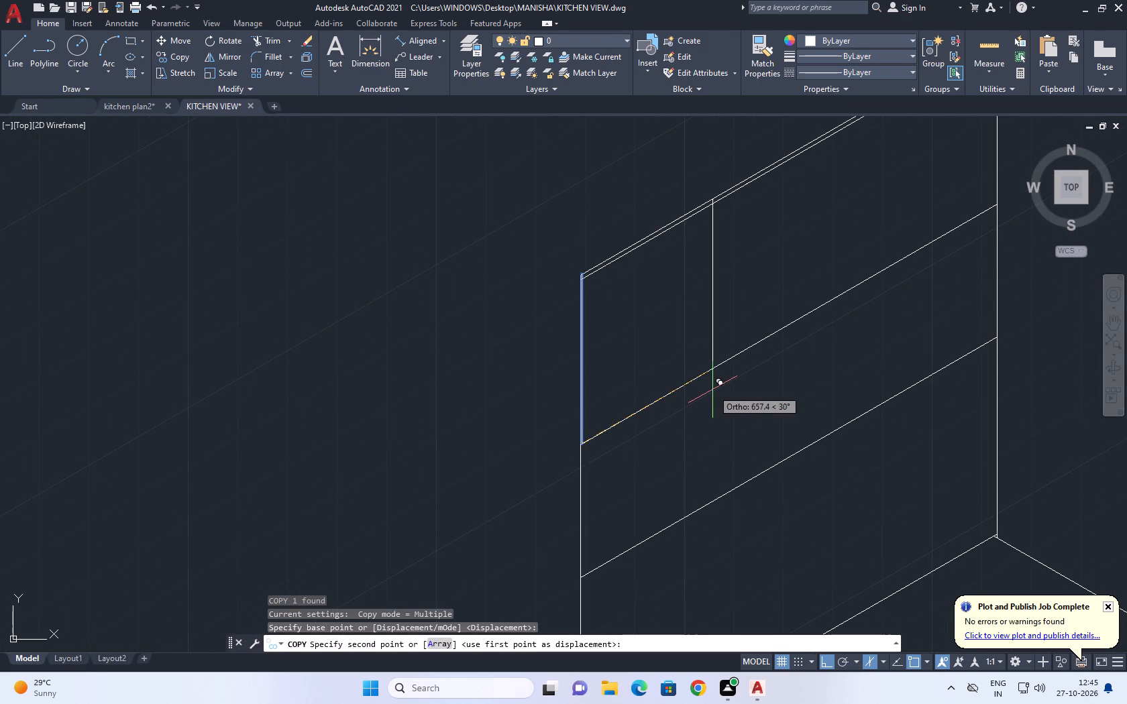
pyautogui.write('600')
pyautogui.press('Return')
pyautogui.press('Escape')
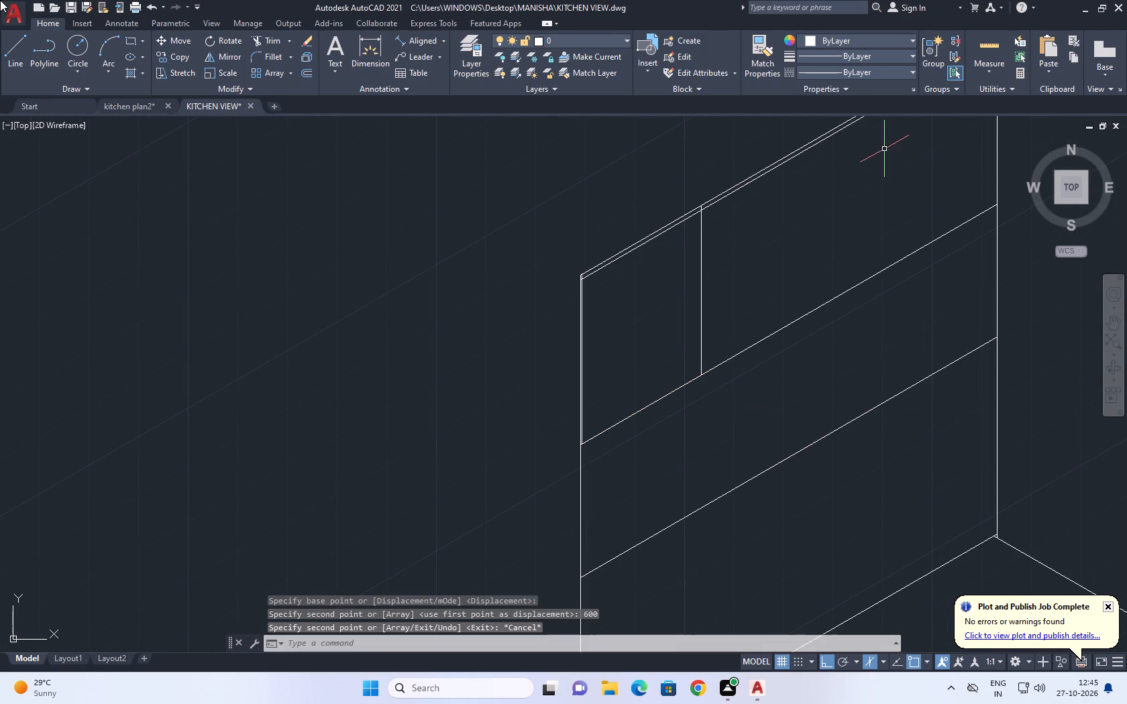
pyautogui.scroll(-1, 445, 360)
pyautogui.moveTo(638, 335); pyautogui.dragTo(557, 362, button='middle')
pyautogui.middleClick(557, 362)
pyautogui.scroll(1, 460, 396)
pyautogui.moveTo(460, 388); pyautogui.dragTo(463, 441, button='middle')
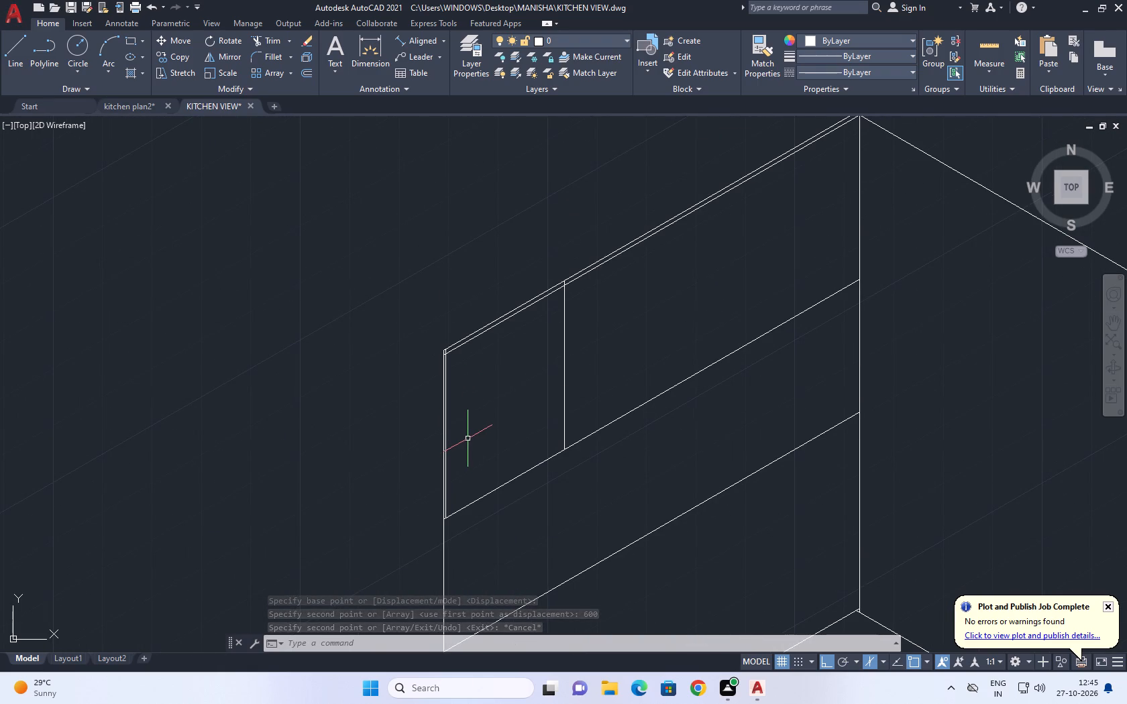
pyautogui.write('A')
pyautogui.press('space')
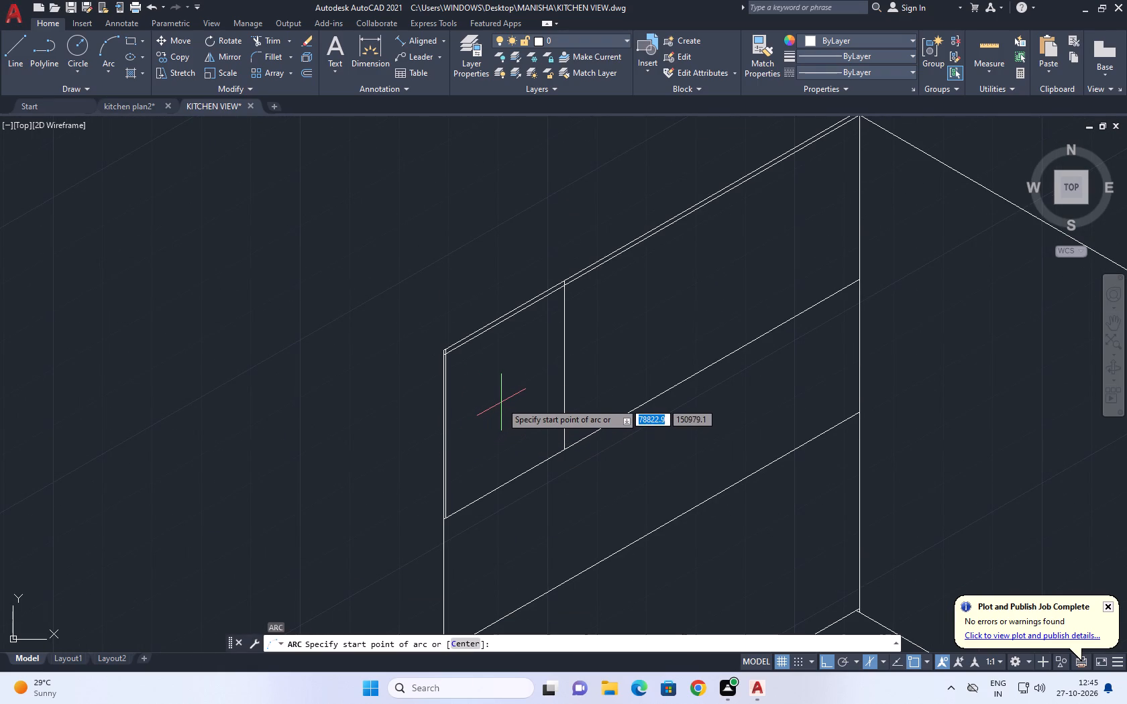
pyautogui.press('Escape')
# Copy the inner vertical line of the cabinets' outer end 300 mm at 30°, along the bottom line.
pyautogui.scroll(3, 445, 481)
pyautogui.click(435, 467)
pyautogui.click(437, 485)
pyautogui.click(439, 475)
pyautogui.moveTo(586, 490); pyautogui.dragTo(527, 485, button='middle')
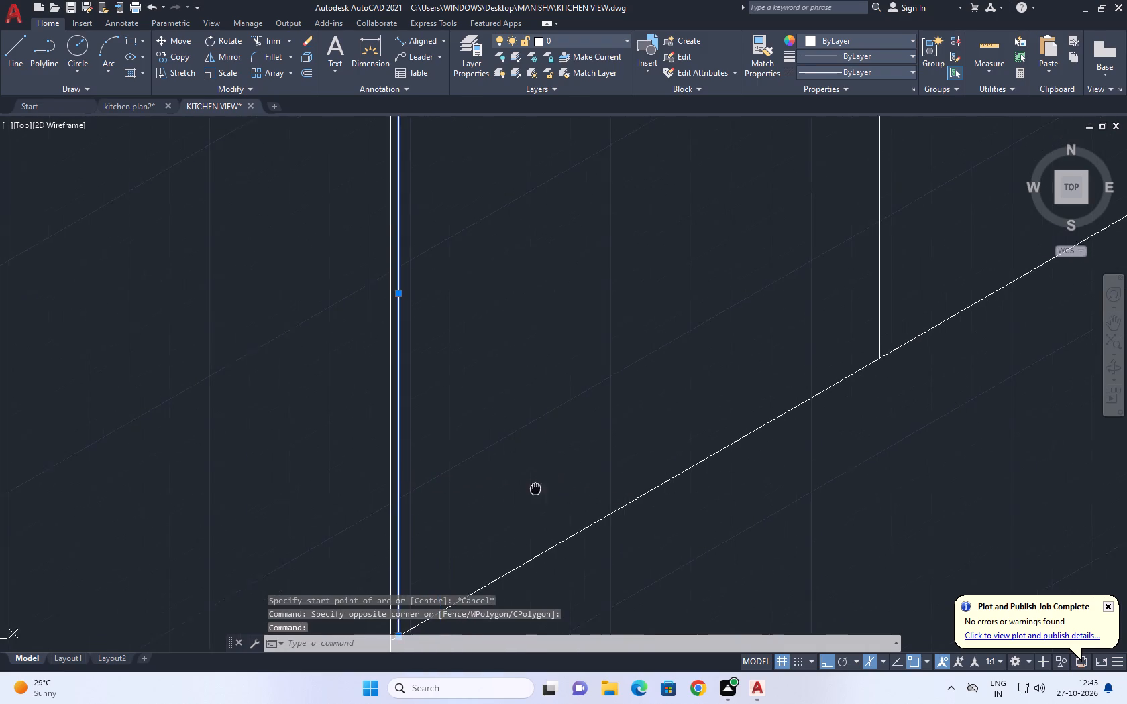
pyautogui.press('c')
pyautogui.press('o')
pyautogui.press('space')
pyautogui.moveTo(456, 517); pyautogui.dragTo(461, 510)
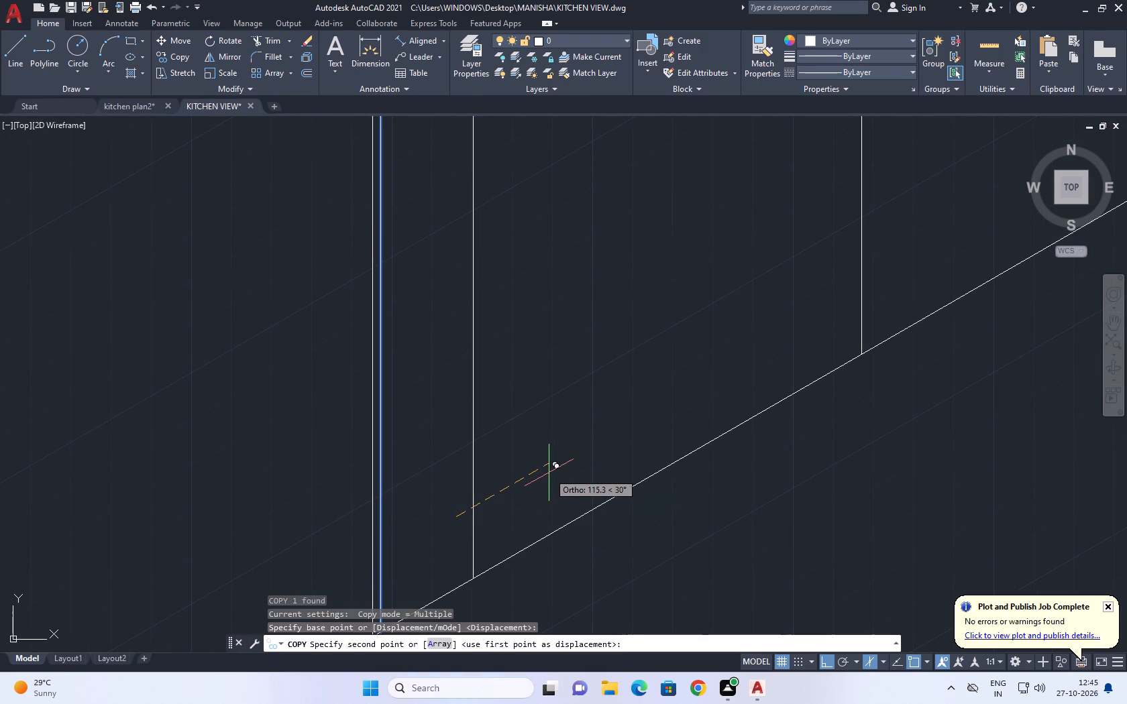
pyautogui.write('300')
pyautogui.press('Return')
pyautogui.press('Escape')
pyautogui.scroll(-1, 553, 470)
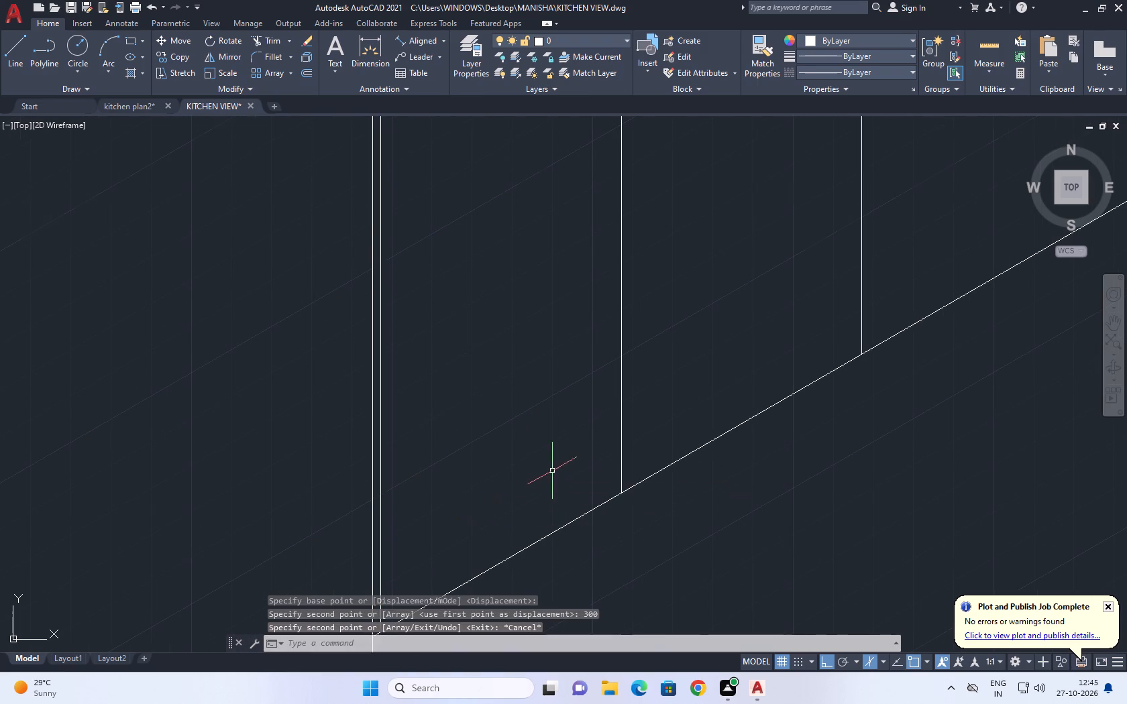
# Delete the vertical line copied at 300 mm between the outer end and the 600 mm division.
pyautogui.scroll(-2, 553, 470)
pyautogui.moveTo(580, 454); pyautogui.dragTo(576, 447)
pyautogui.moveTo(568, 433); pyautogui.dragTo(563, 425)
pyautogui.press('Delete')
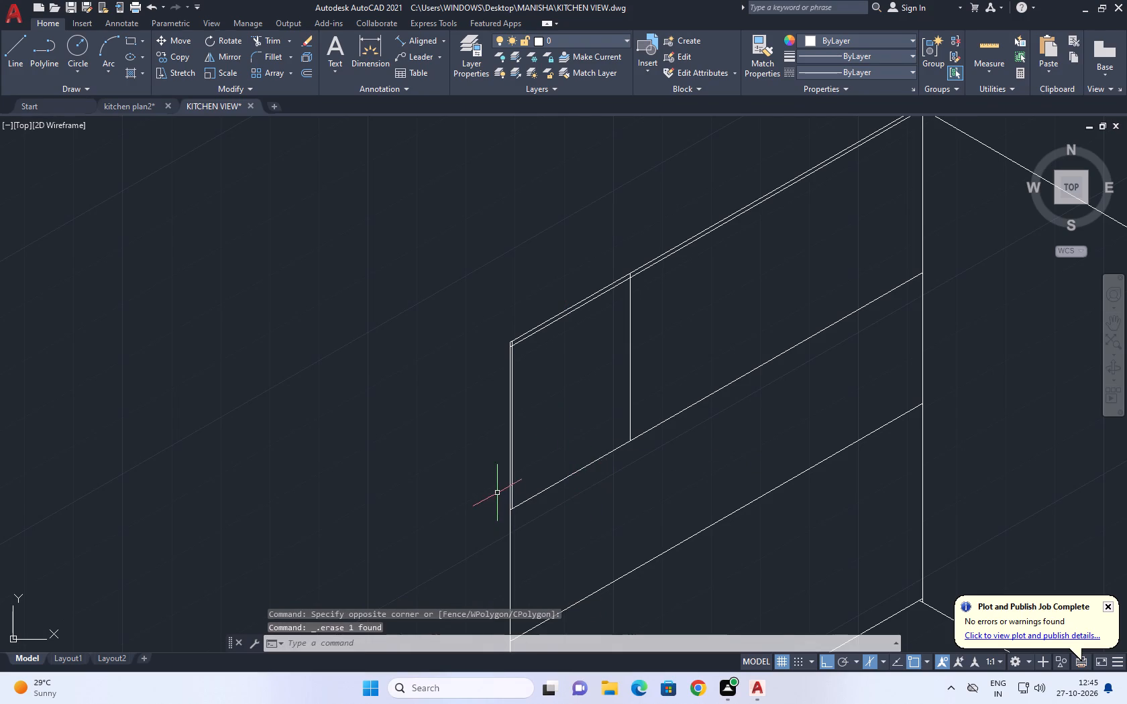
# Copy the inner vertical line of the cabinets' outer end 300 mm outward at 330° on the left isoplane.
pyautogui.scroll(4, 506, 528)
pyautogui.click(528, 388)
pyautogui.write('CO')
pyautogui.press('space')
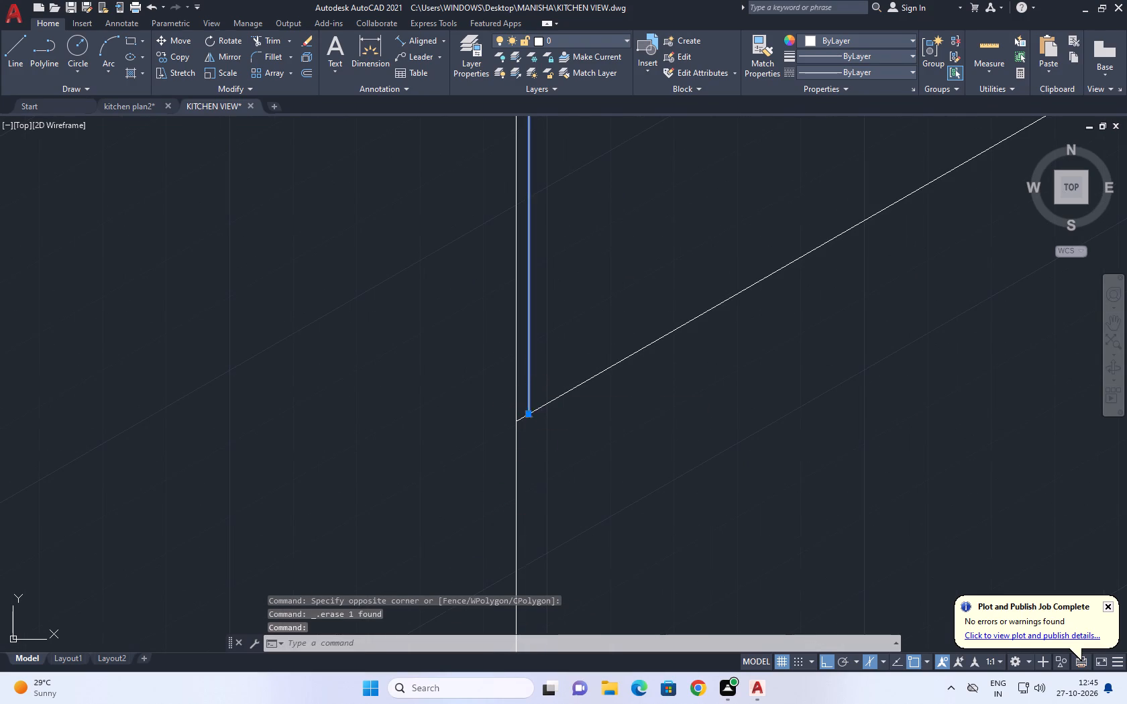
pyautogui.click(521, 385)
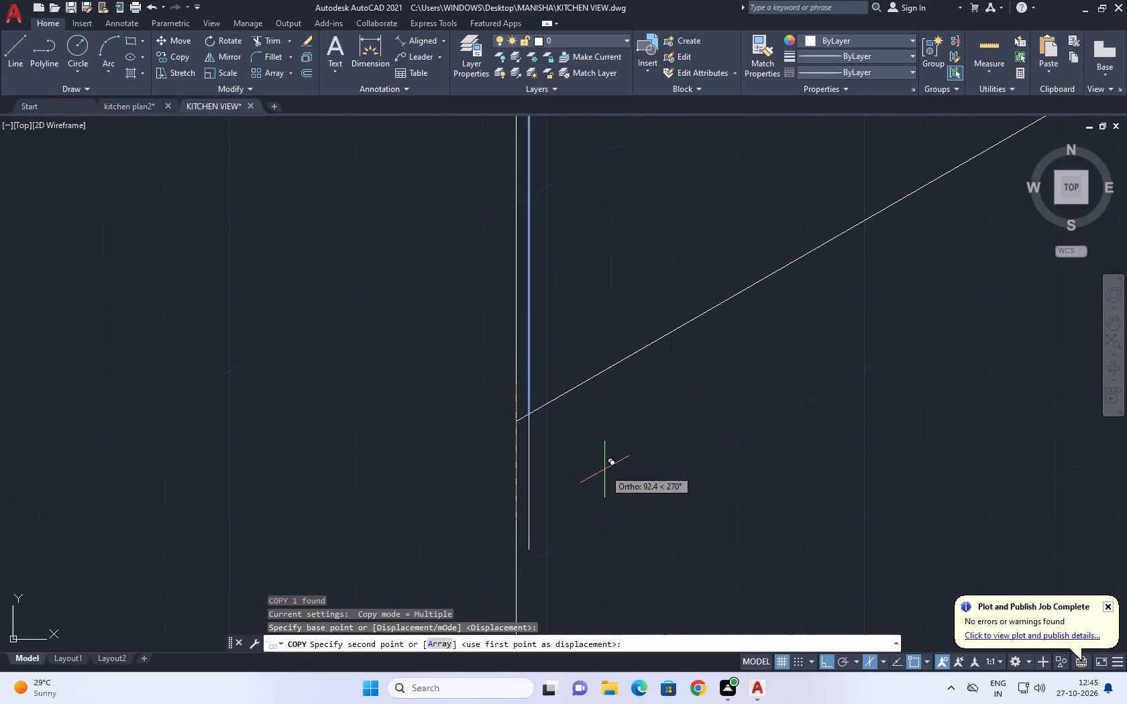
pyautogui.press('F5')
pyautogui.write('300')
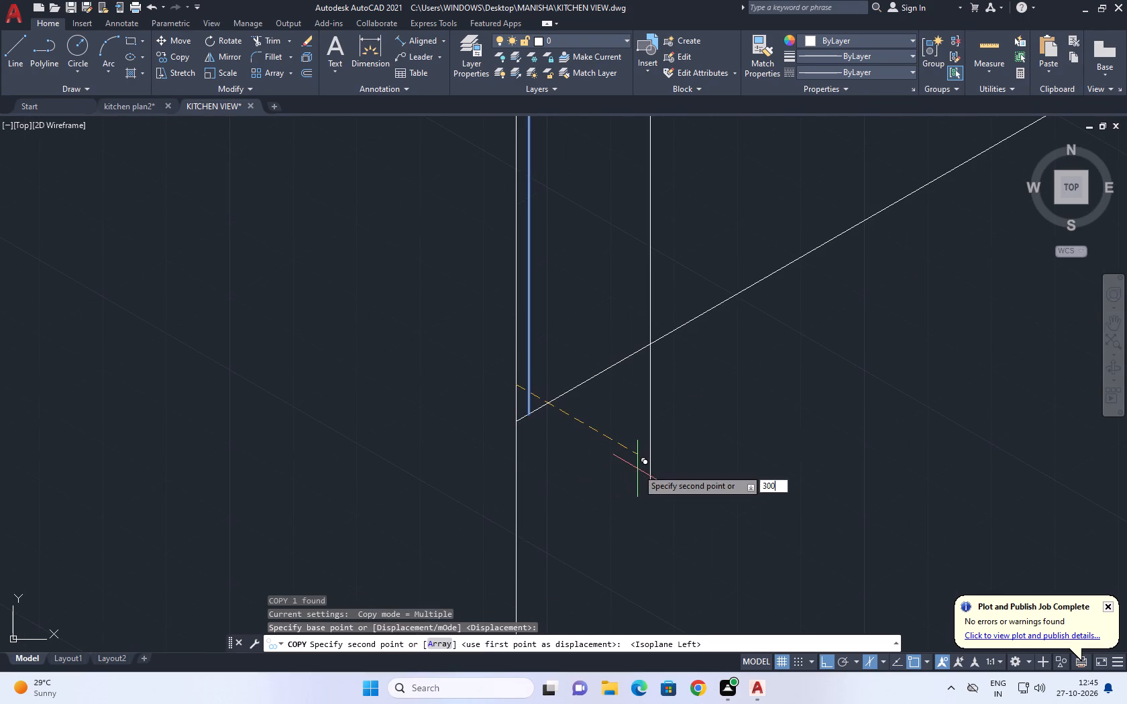
pyautogui.press('Return')
pyautogui.press('Escape')
# Draw a 600 mm line at 30° from the top of the outward-copied vertical line, using the top isoplane with Ortho on.
pyautogui.scroll(-5, 657, 453)
pyautogui.scroll(1, 929, 296)
pyautogui.moveTo(915, 305); pyautogui.dragTo(906, 308, button='middle')
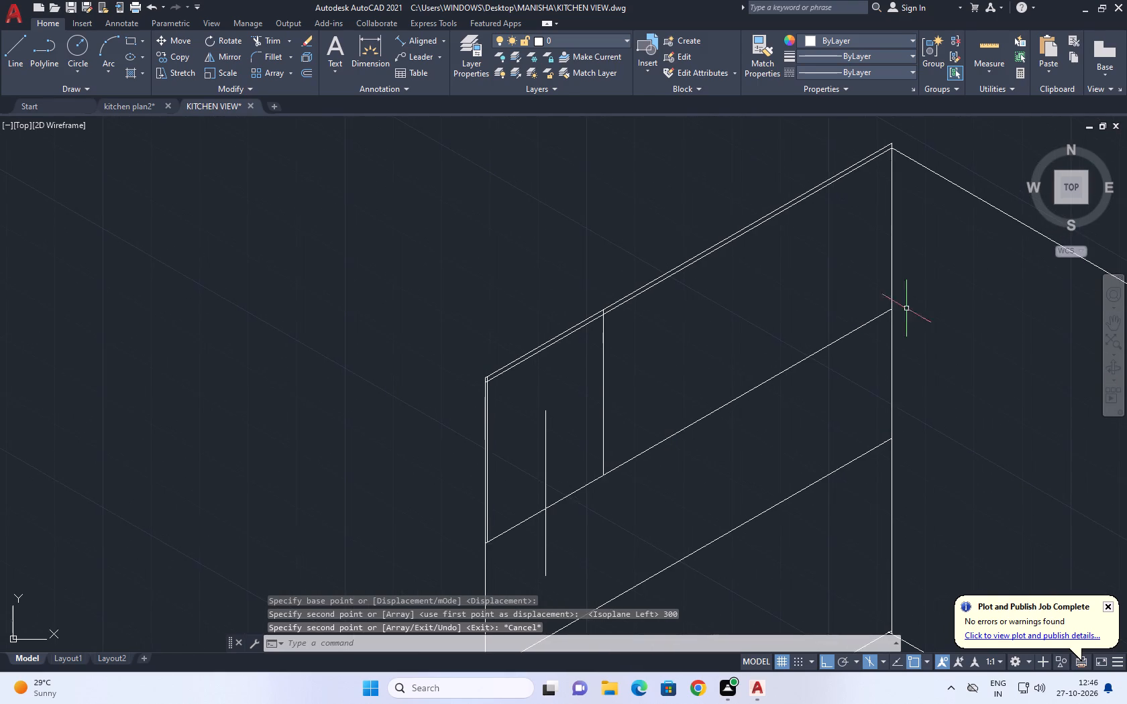
pyautogui.moveTo(645, 348); pyautogui.dragTo(689, 367, button='middle')
pyautogui.press('l')
pyautogui.press('space')
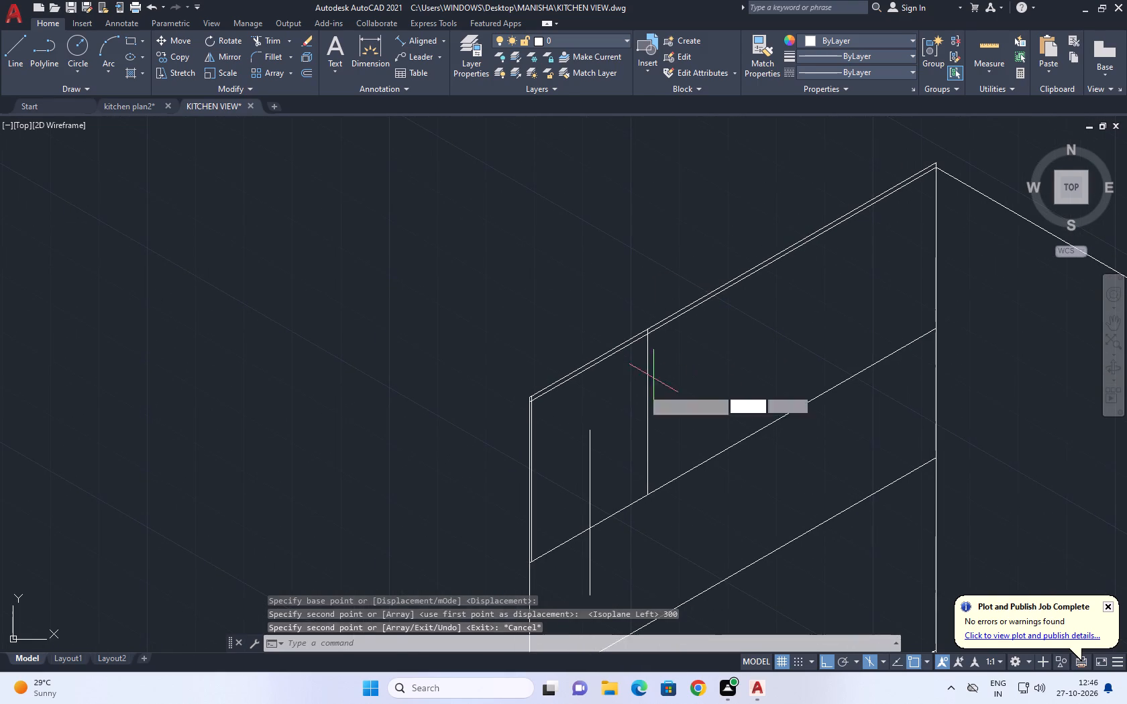
pyautogui.click(591, 434)
pyautogui.scroll(2, 649, 399)
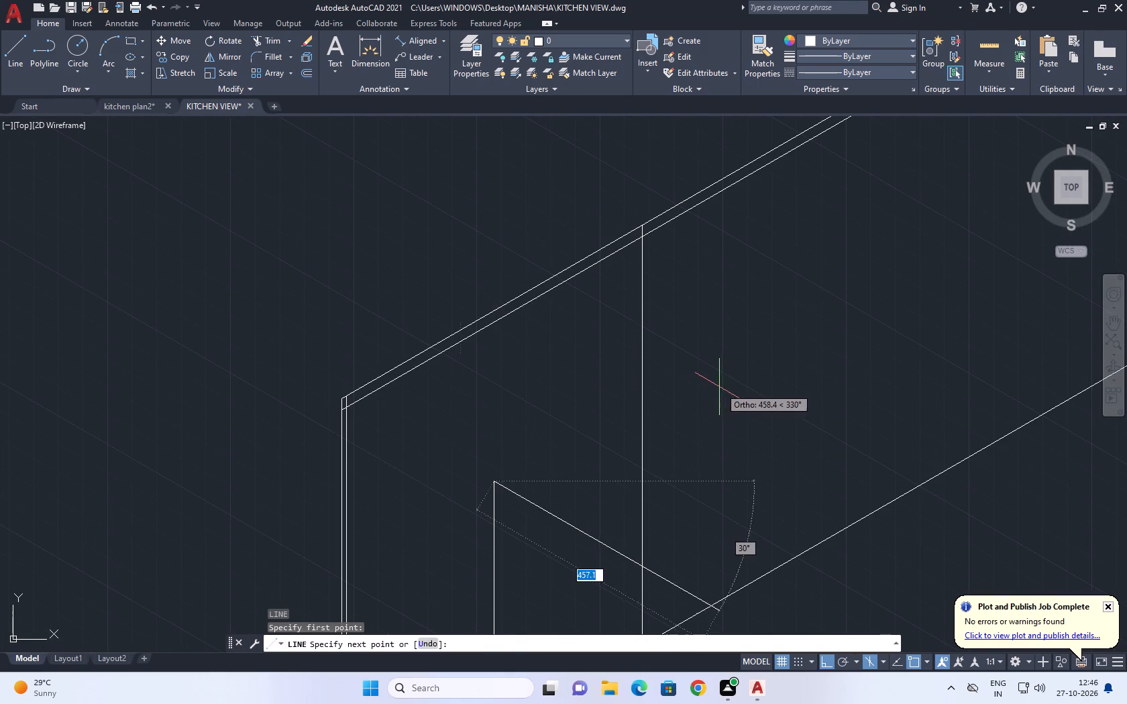
pyautogui.press('F8')
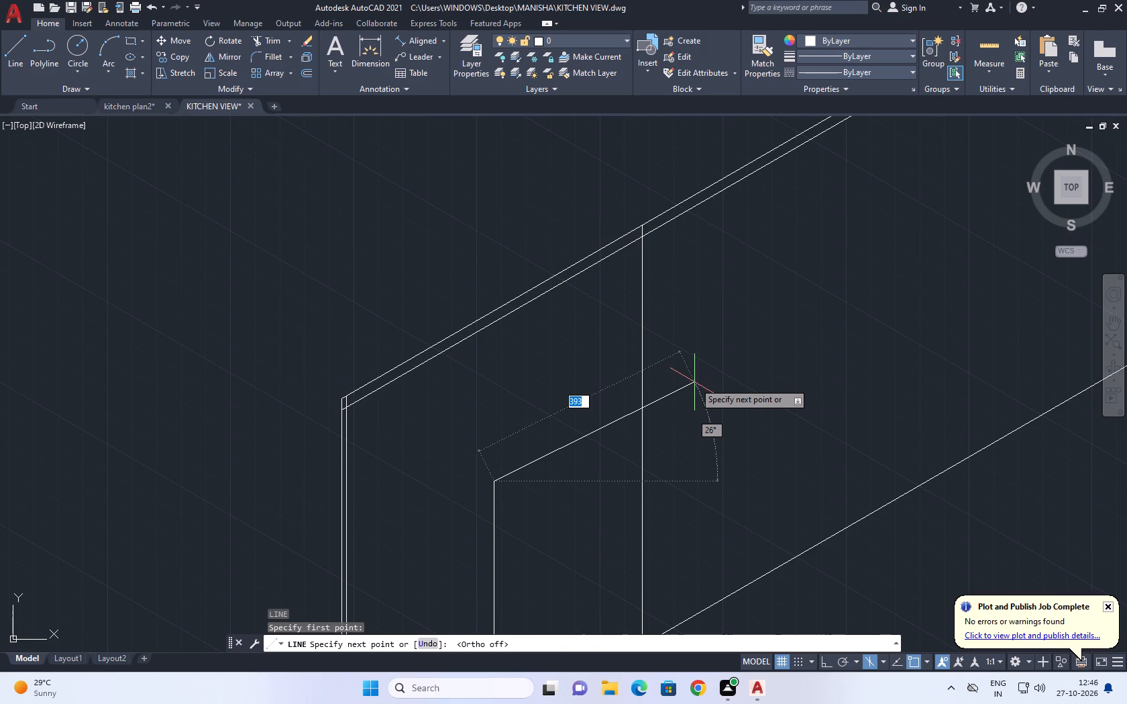
pyautogui.press('F5')
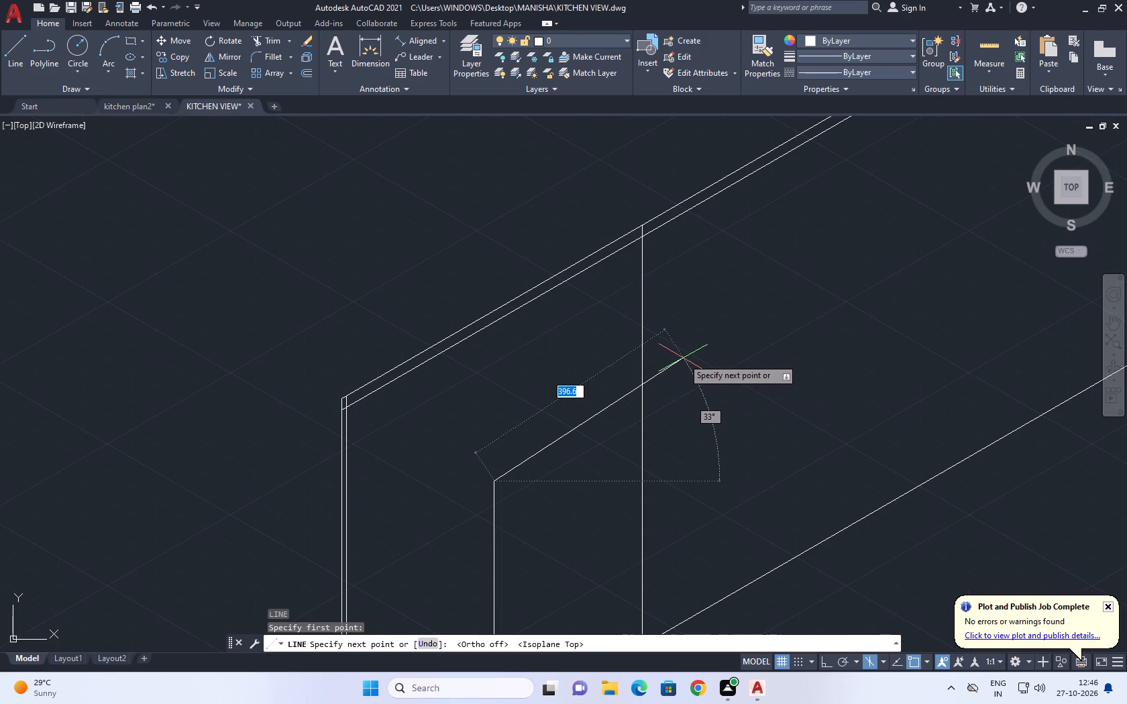
pyautogui.press('F8')
pyautogui.click(684, 353)
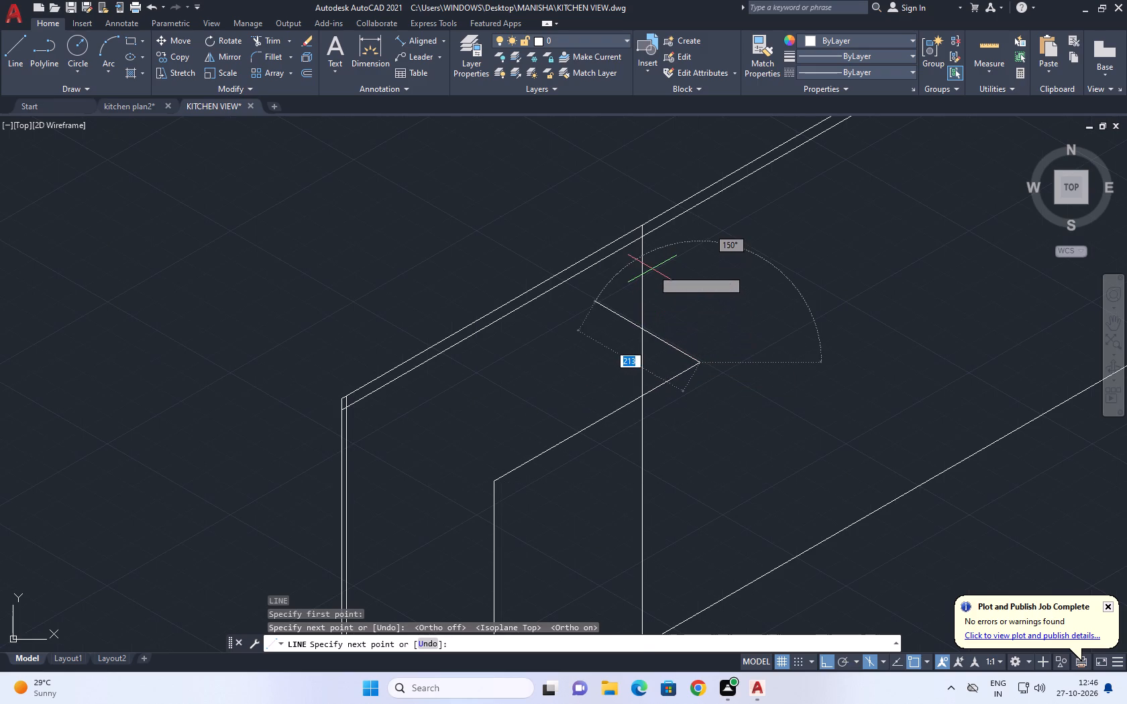
pyautogui.hotkey('ctrl', 'z')
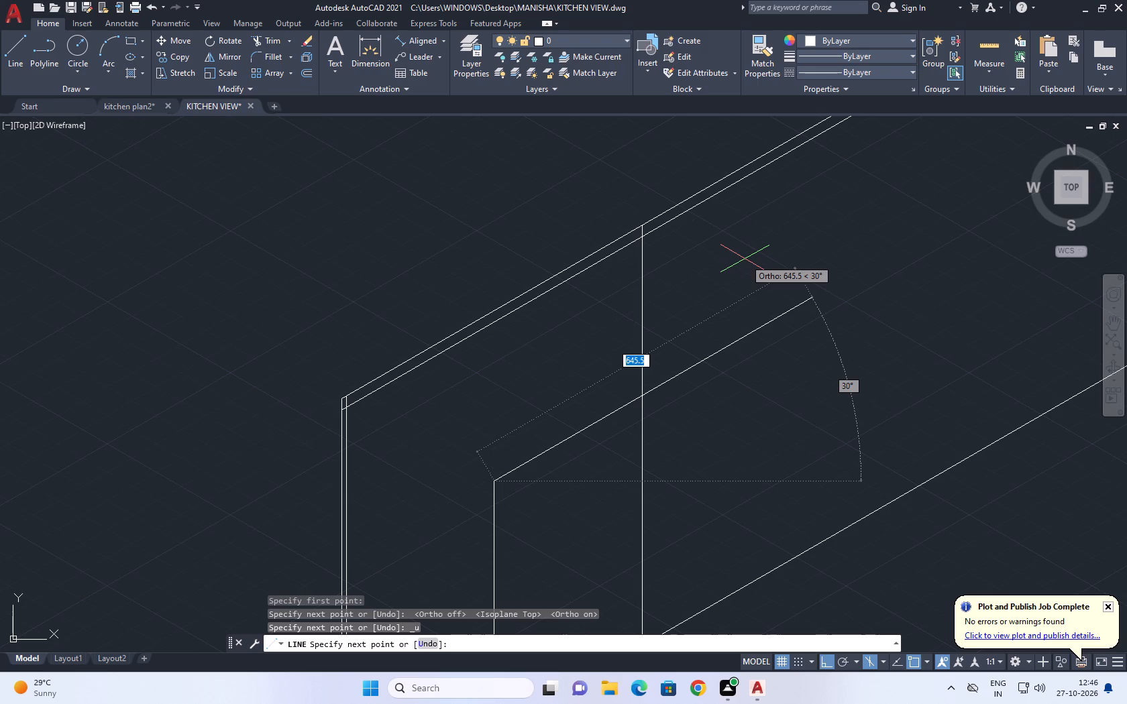
pyautogui.write('600')
pyautogui.press('Return')
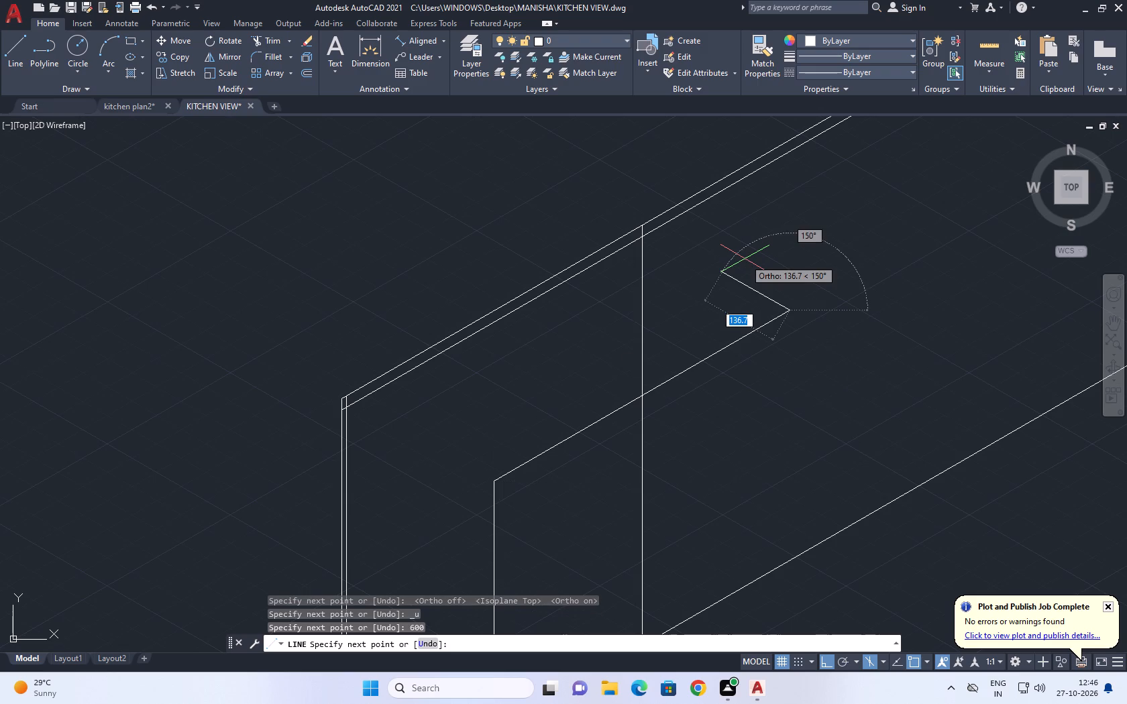
pyautogui.scroll(2, 639, 237)
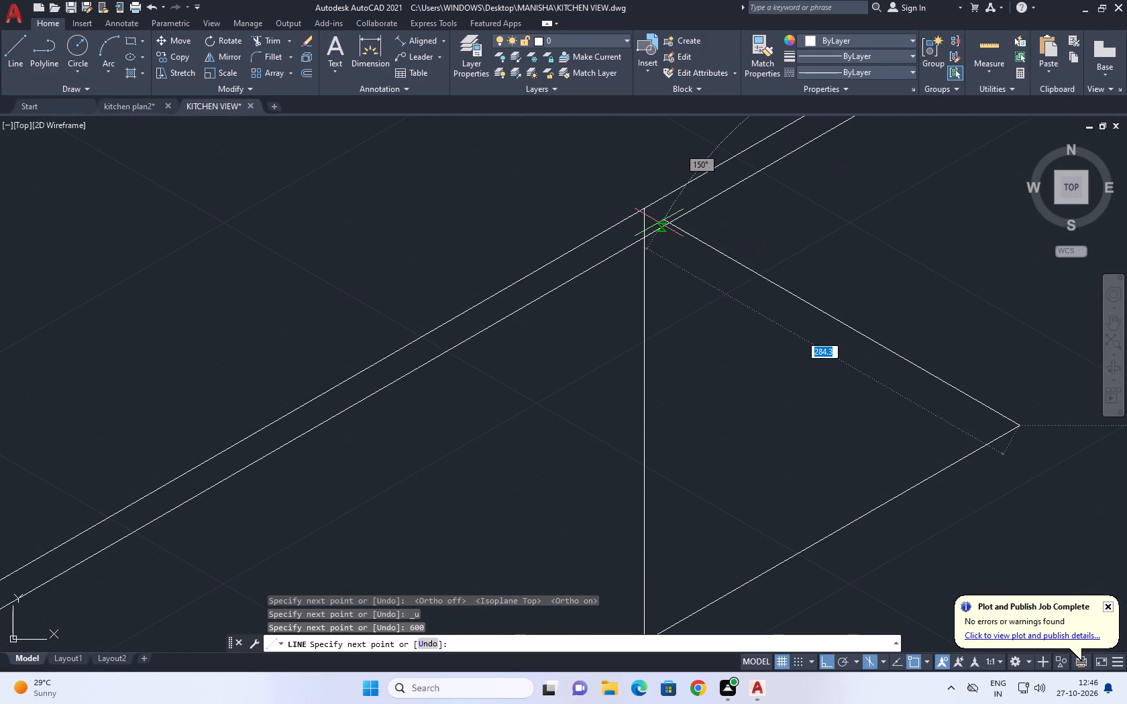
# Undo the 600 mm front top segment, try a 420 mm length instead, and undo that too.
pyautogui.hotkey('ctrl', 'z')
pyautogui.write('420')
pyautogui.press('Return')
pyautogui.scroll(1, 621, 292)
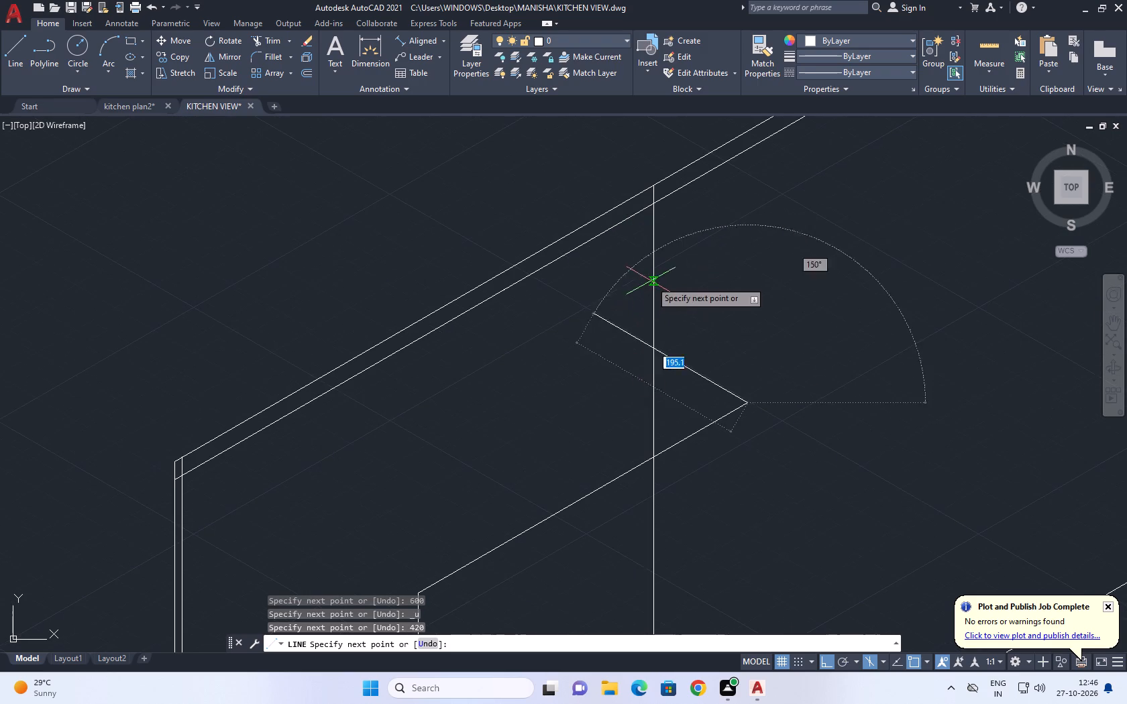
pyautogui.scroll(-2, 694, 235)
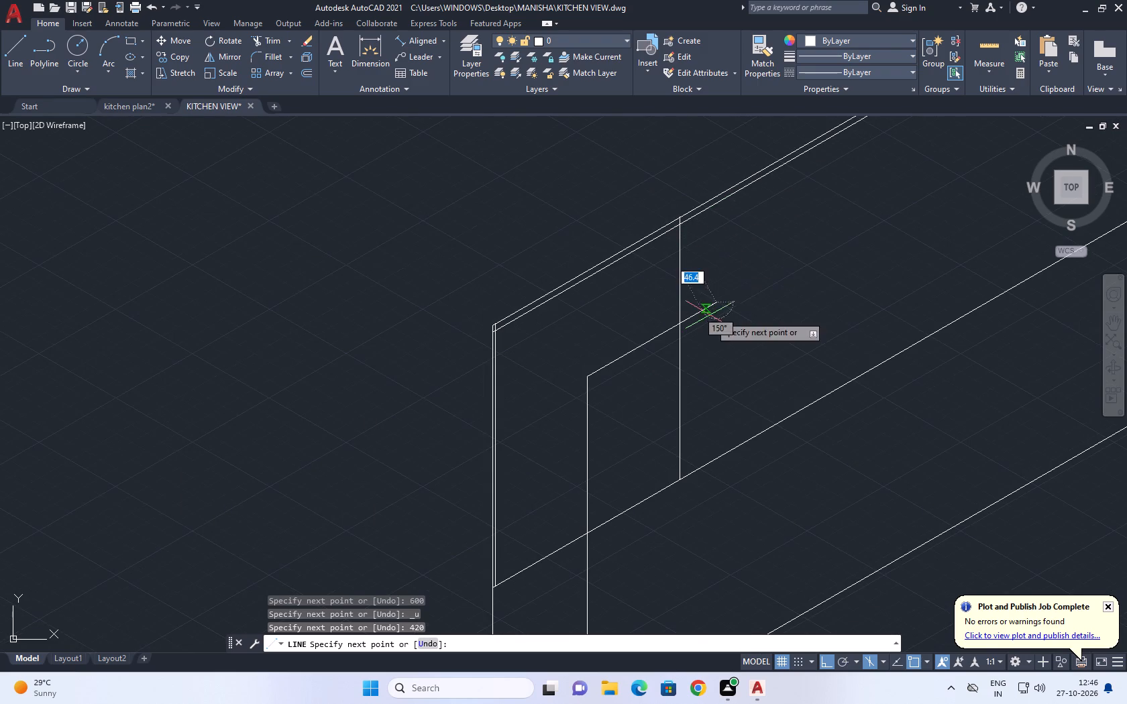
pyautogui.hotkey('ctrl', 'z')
# Redraw the front top line at 30°, about 600 mm long, and finish it.
pyautogui.click(781, 305)
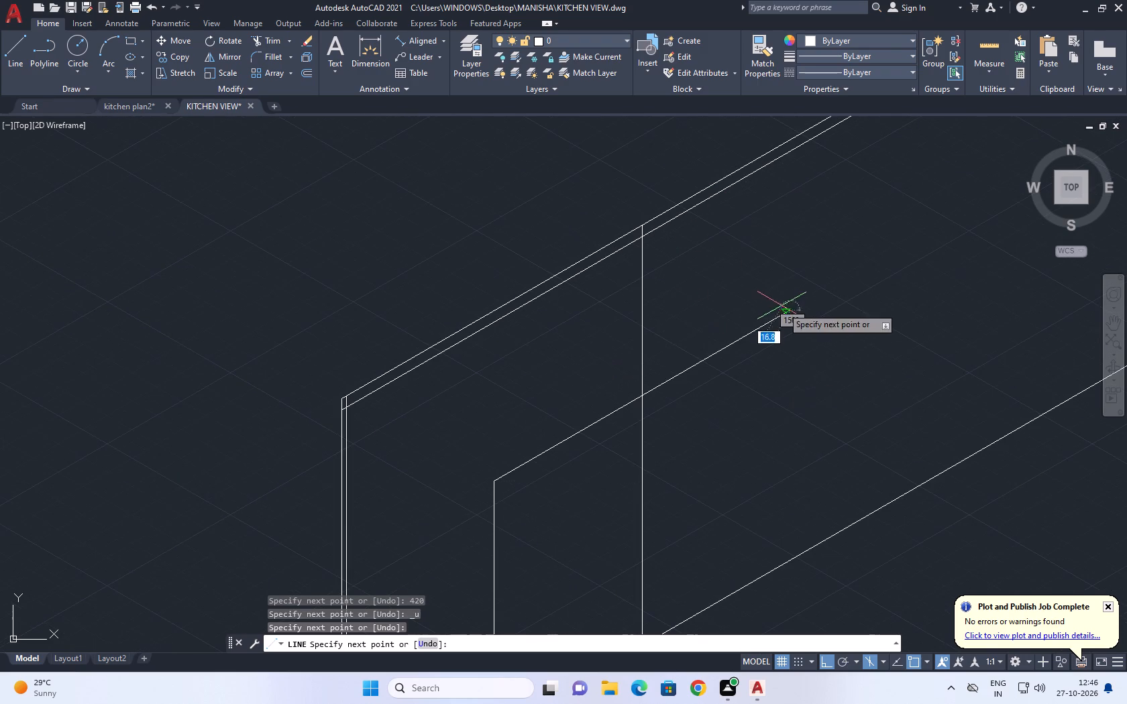
pyautogui.press('Escape')
# Draw a depth line at 330° from the 600 mm division's junction with the lower top line, out past the front top line.
pyautogui.press('l')
pyautogui.press('space')
pyautogui.click(642, 233)
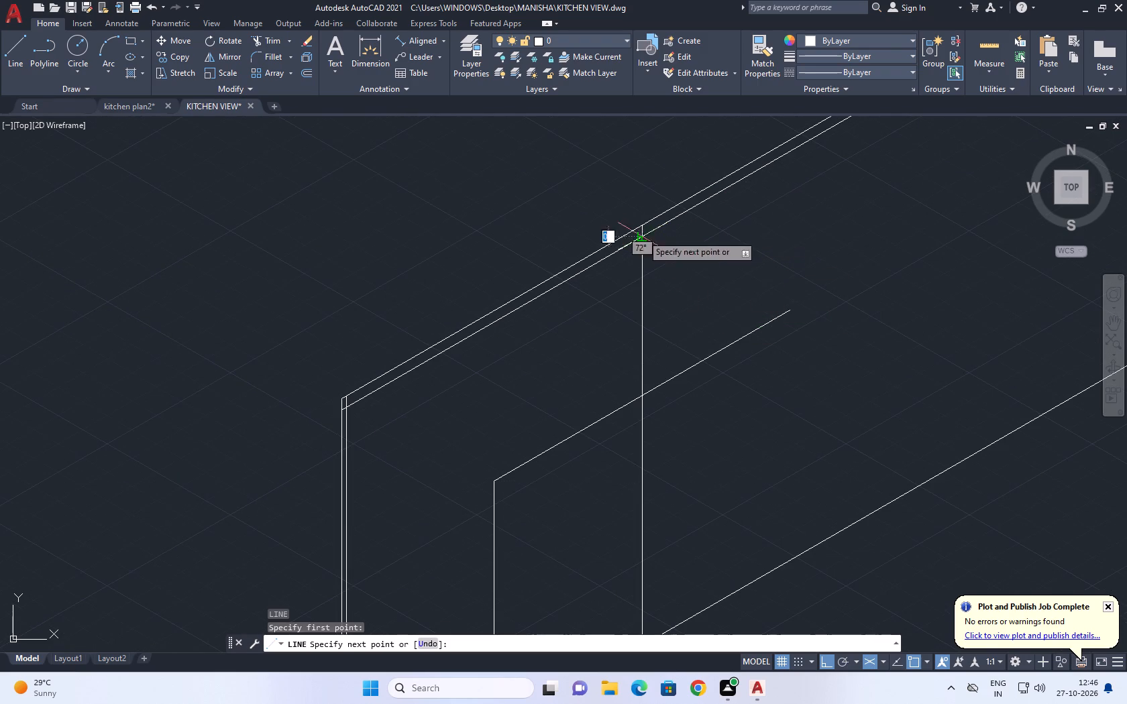
pyautogui.click(812, 386)
pyautogui.press('Escape')
# Trim the overhanging ends of the depth line and the front top line where they cross at the front corner.
pyautogui.press('t')
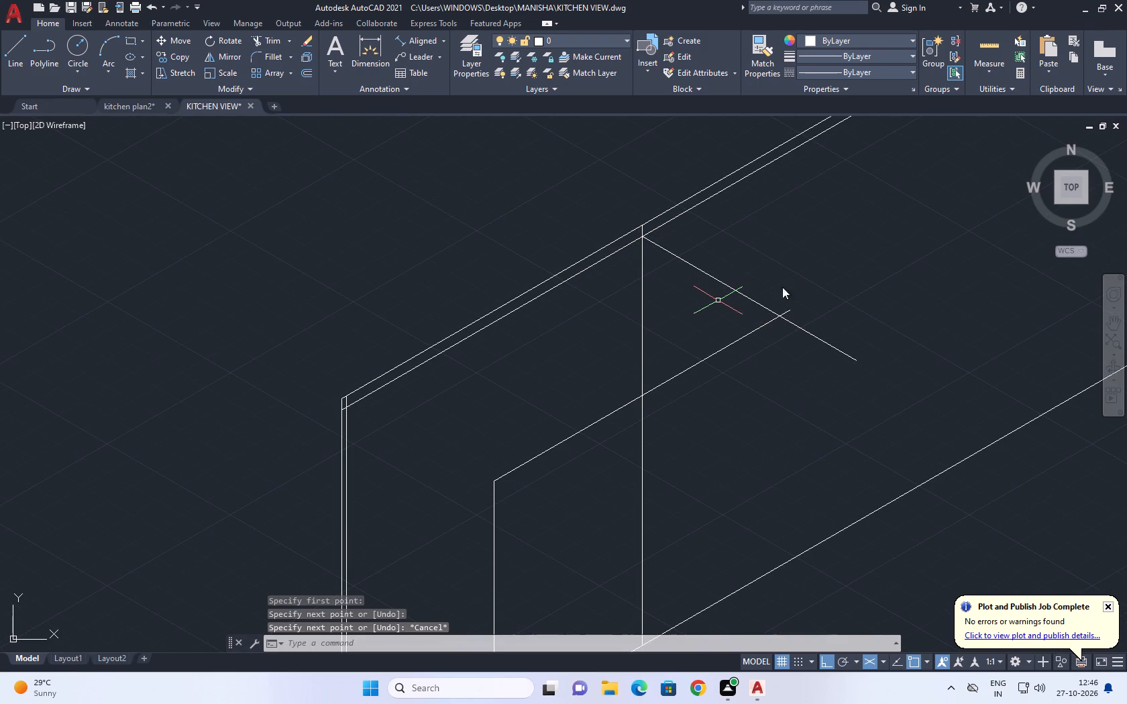
pyautogui.press('r')
pyautogui.press('space')
pyautogui.scroll(2, 757, 320)
pyautogui.click(827, 296)
pyautogui.click(843, 318)
pyautogui.click(832, 335)
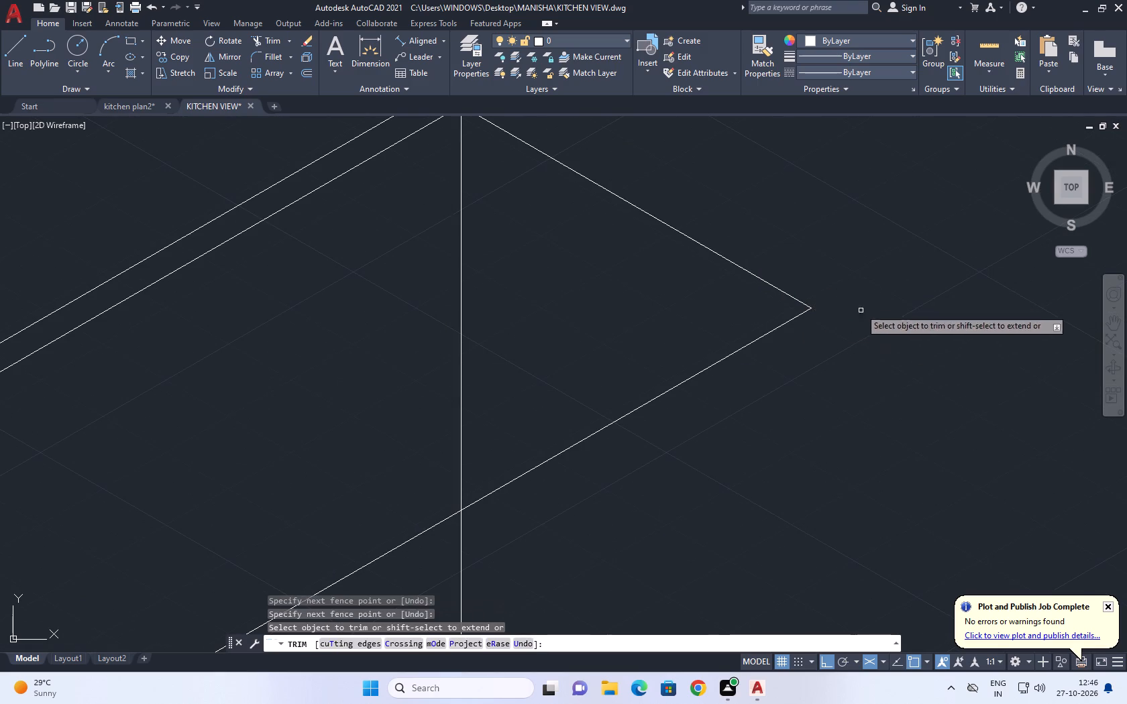
pyautogui.scroll(-5, 859, 308)
pyautogui.press('Escape')
# Draw a bottom depth line about 300 mm long at 150°, from the front vertical's lower end to the inner vertical's lower end.
pyautogui.moveTo(807, 398); pyautogui.dragTo(741, 276, button='middle')
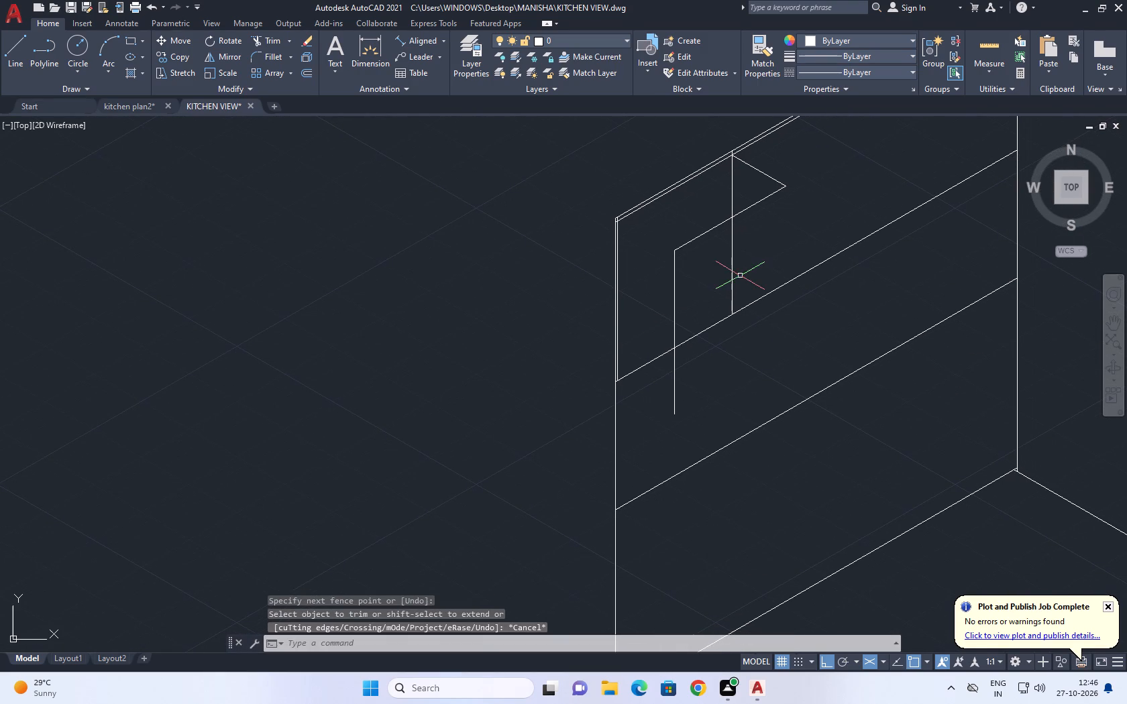
pyautogui.write('L')
pyautogui.press('space')
pyautogui.scroll(3, 672, 372)
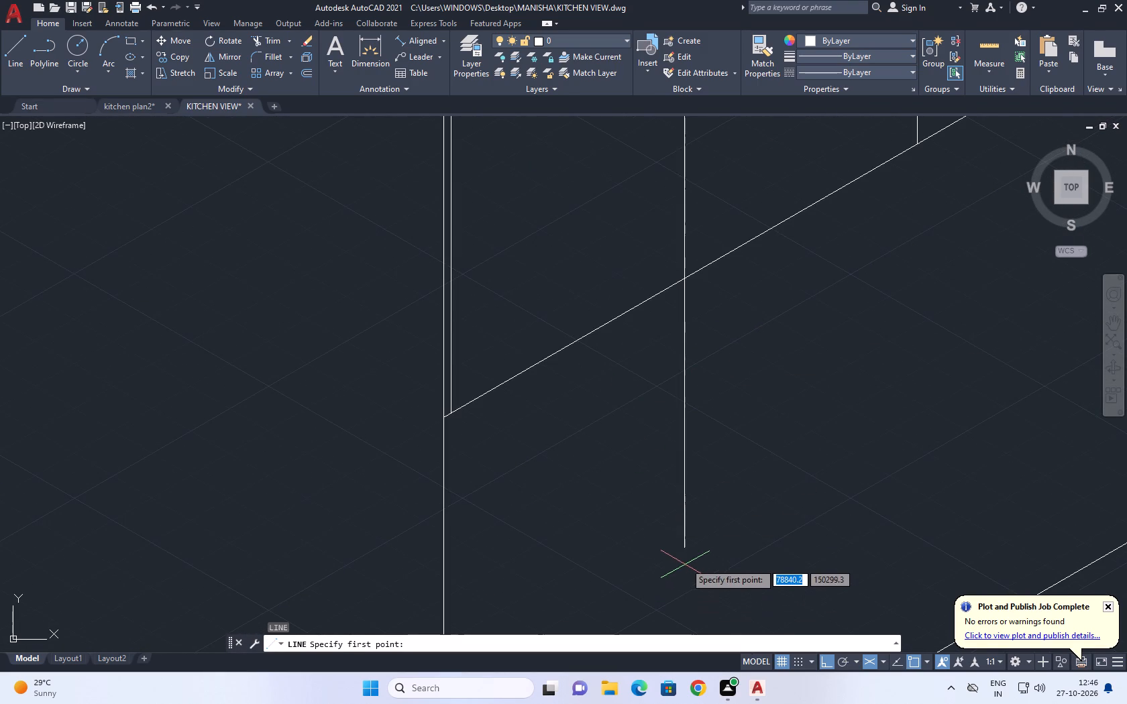
pyautogui.click(688, 550)
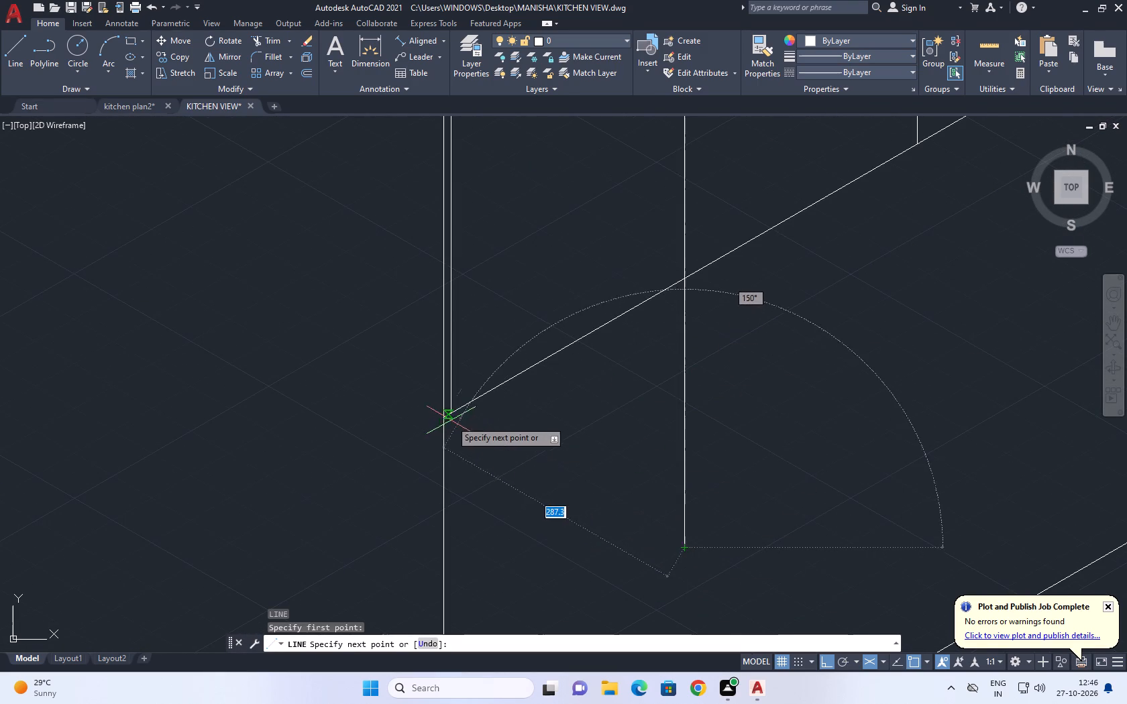
pyautogui.scroll(1, 447, 414)
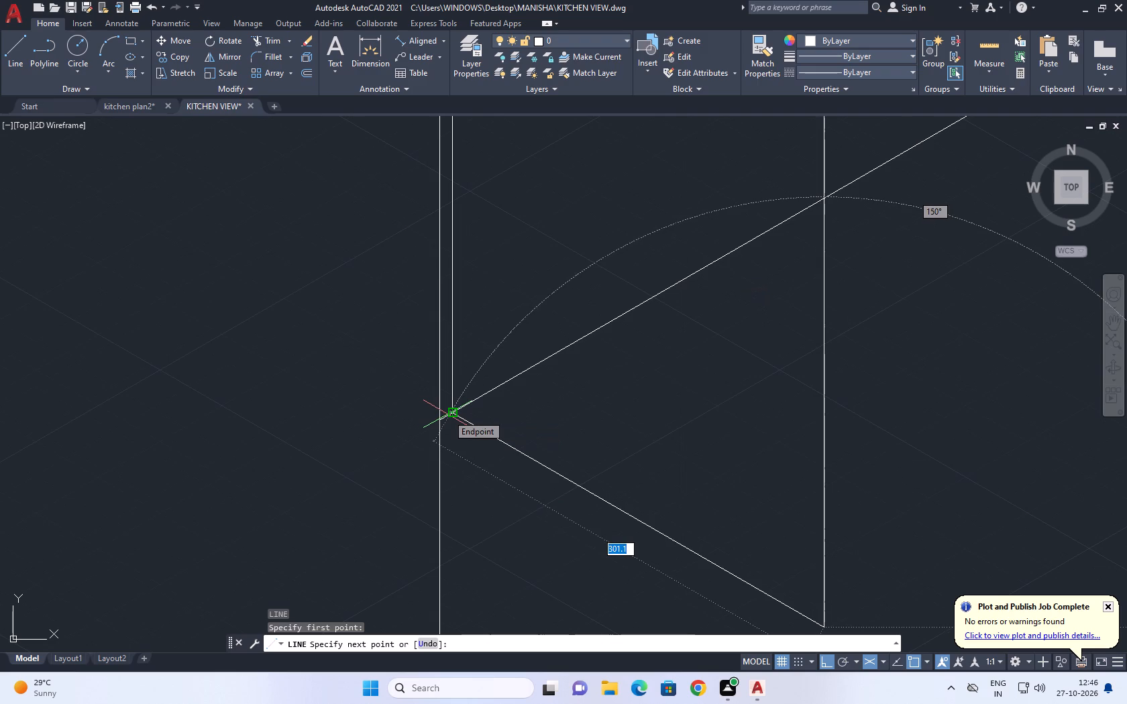
pyautogui.scroll(3, 449, 413)
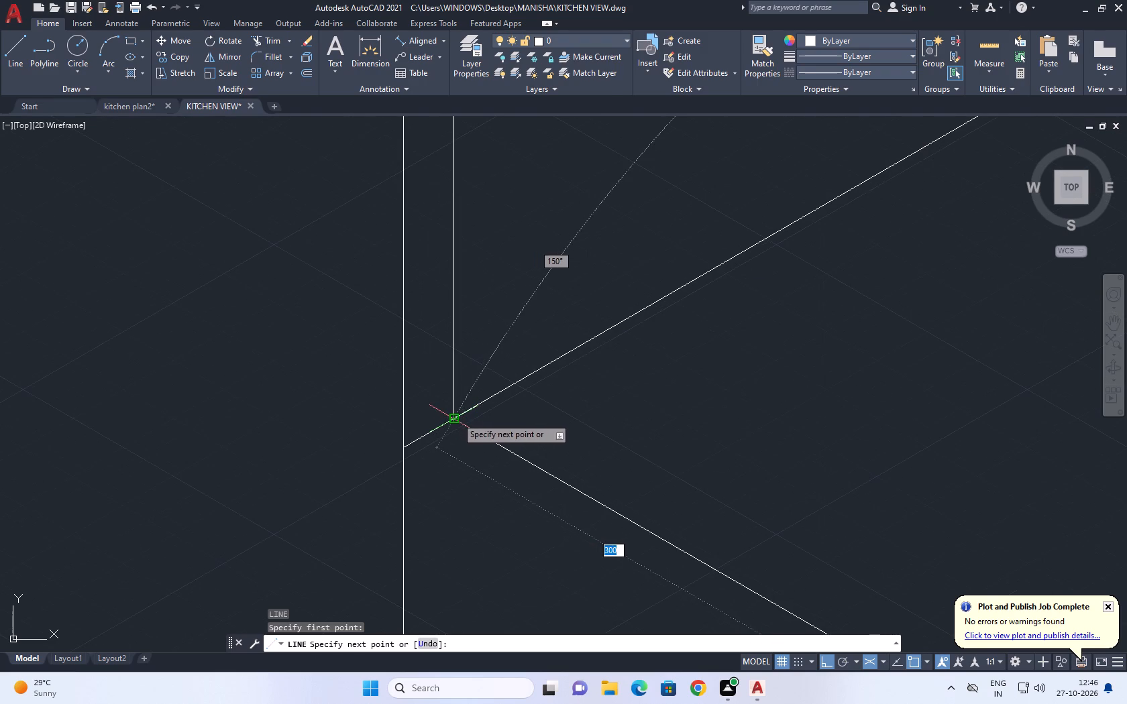
pyautogui.click(456, 417)
pyautogui.scroll(-9, 579, 368)
pyautogui.press('Escape')
# Draw a top depth line about 319 mm long at 150°, from the front vertical's upper end past the cabinets' outer top corner.
pyautogui.moveTo(808, 324); pyautogui.dragTo(743, 349, button='middle')
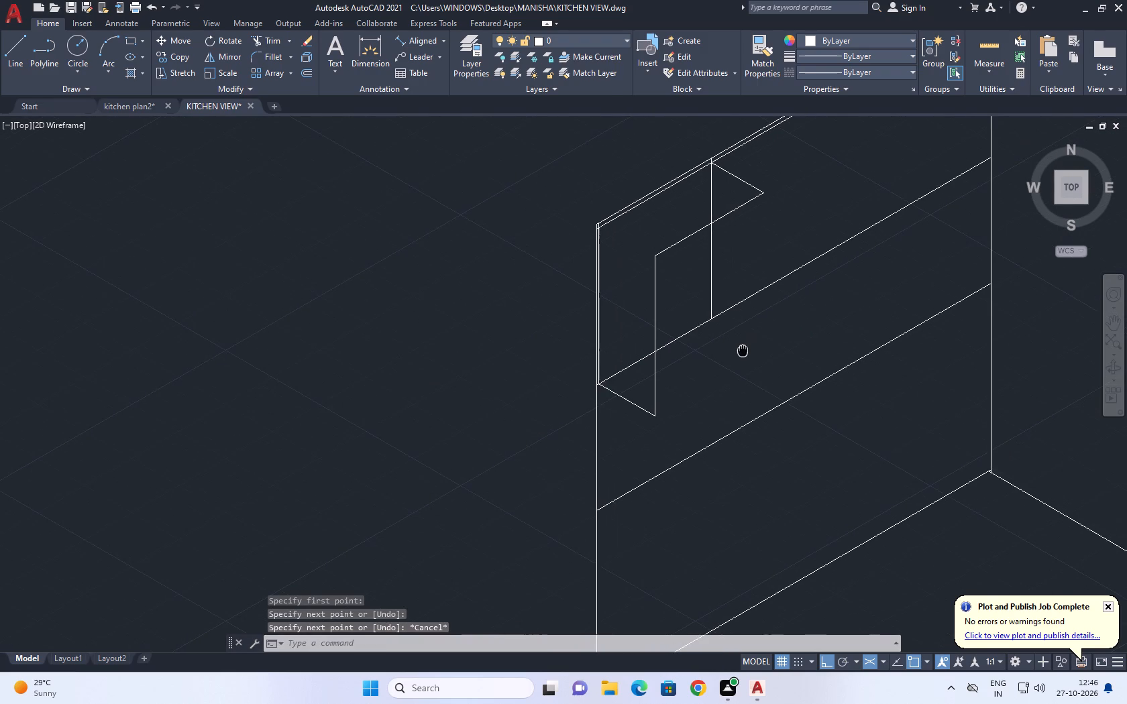
pyautogui.moveTo(743, 349); pyautogui.dragTo(712, 365, button='middle')
pyautogui.press('l')
pyautogui.press('space')
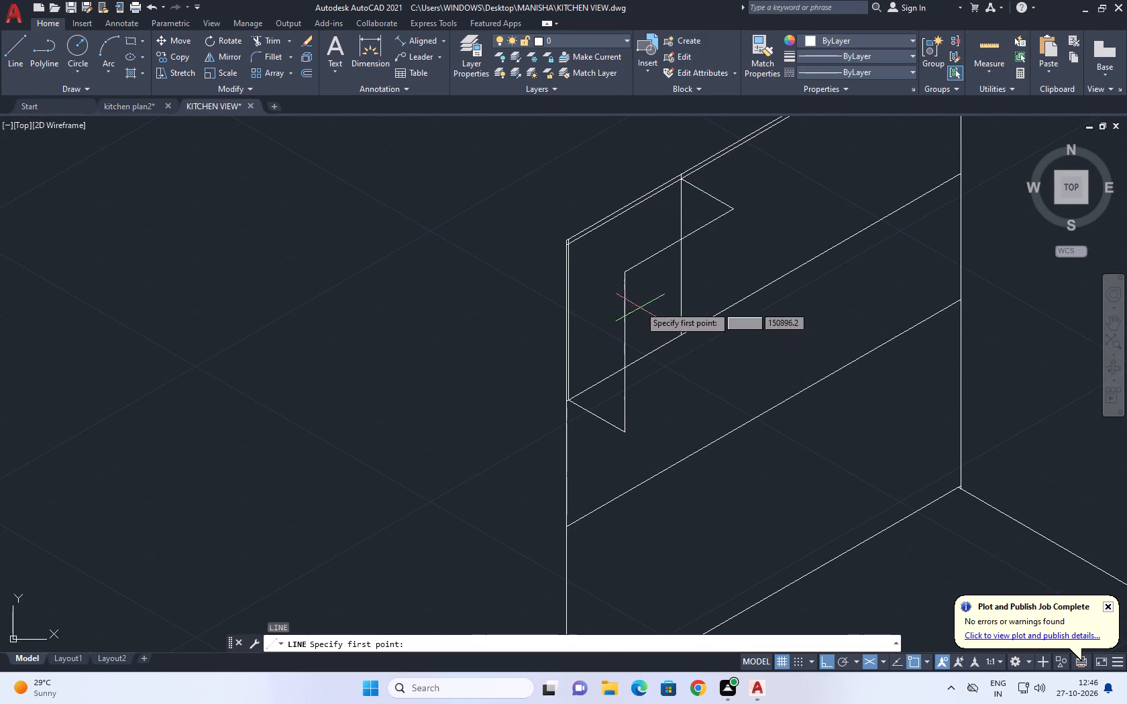
pyautogui.click(626, 270)
pyautogui.scroll(1, 553, 223)
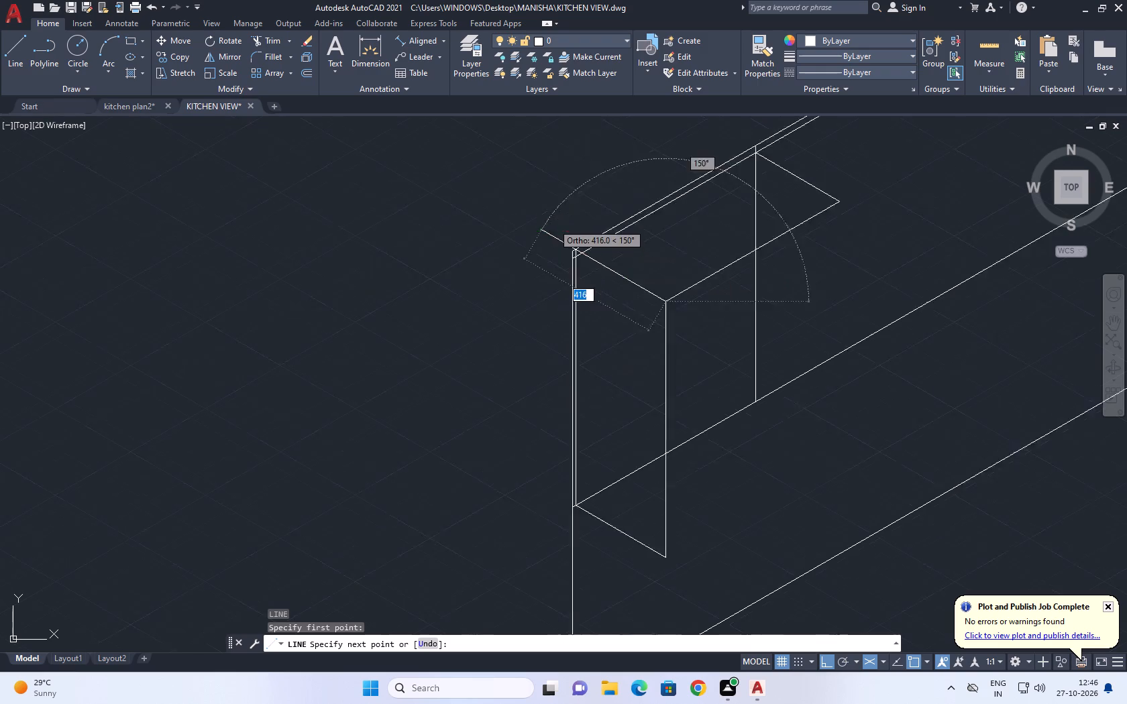
pyautogui.scroll(2, 553, 223)
pyautogui.moveTo(570, 235); pyautogui.dragTo(590, 294, button='middle')
pyautogui.scroll(2, 641, 363)
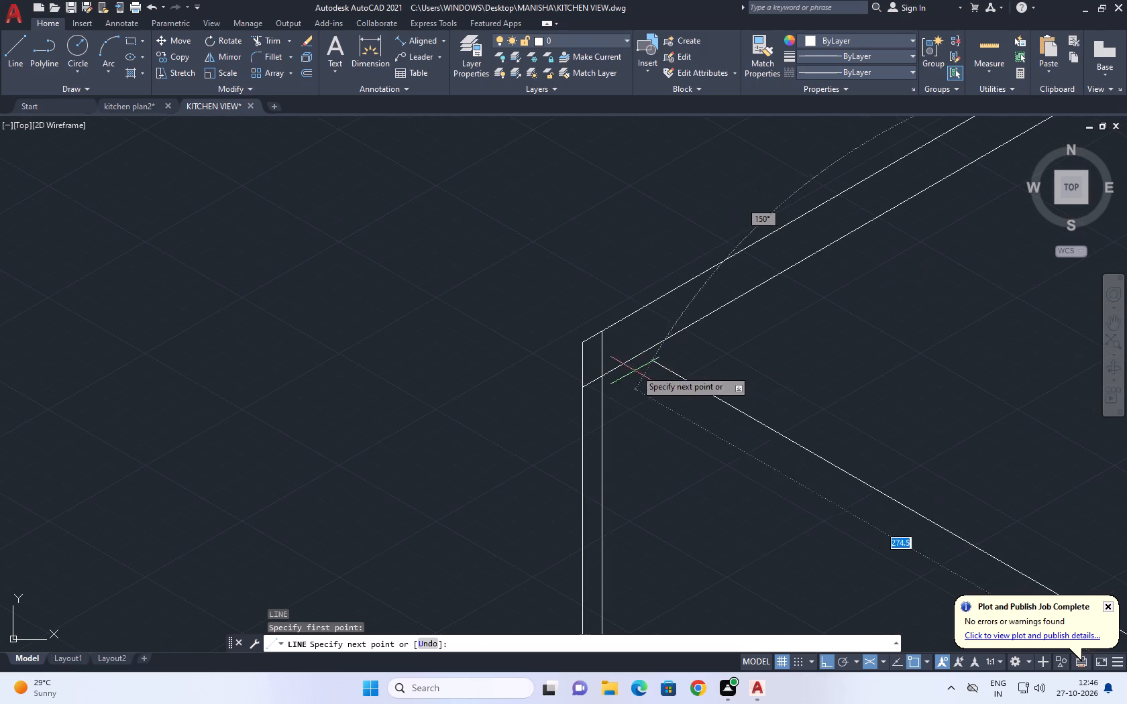
pyautogui.click(573, 302)
pyautogui.press('Escape')
# Shorten the top depth line by stretching its overhanging end back to the cabinets' outer top corner.
pyautogui.scroll(-3, 536, 308)
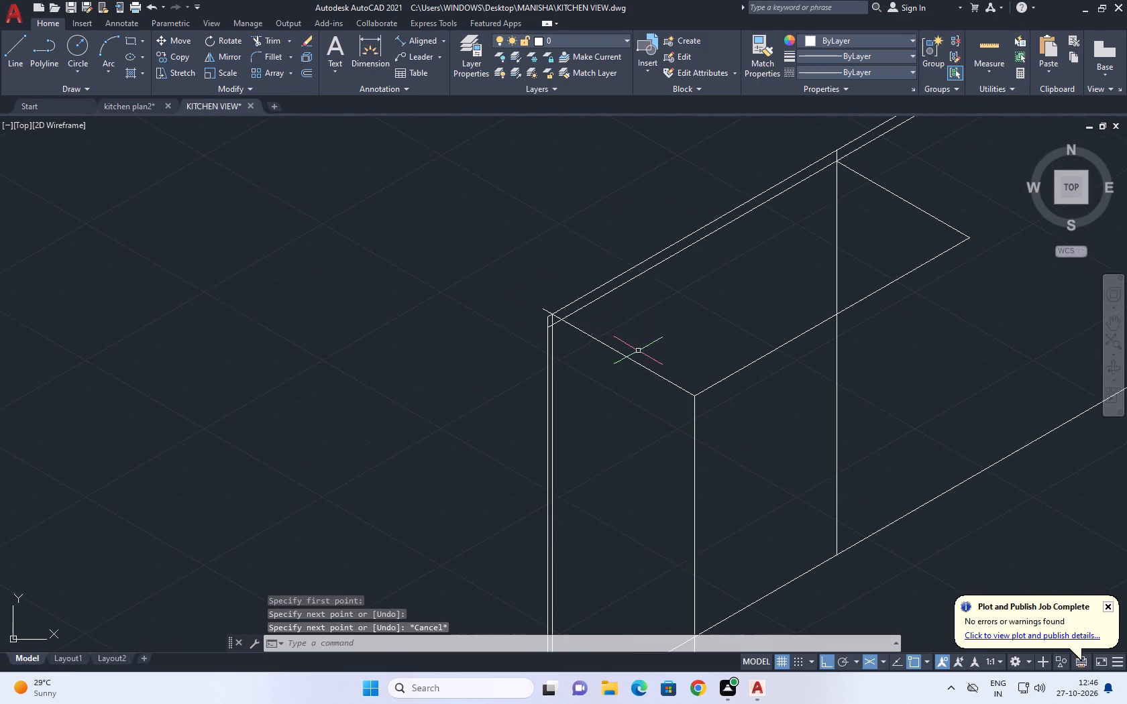
pyautogui.scroll(7, 558, 306)
pyautogui.moveTo(559, 264); pyautogui.dragTo(552, 268)
pyautogui.click(481, 304)
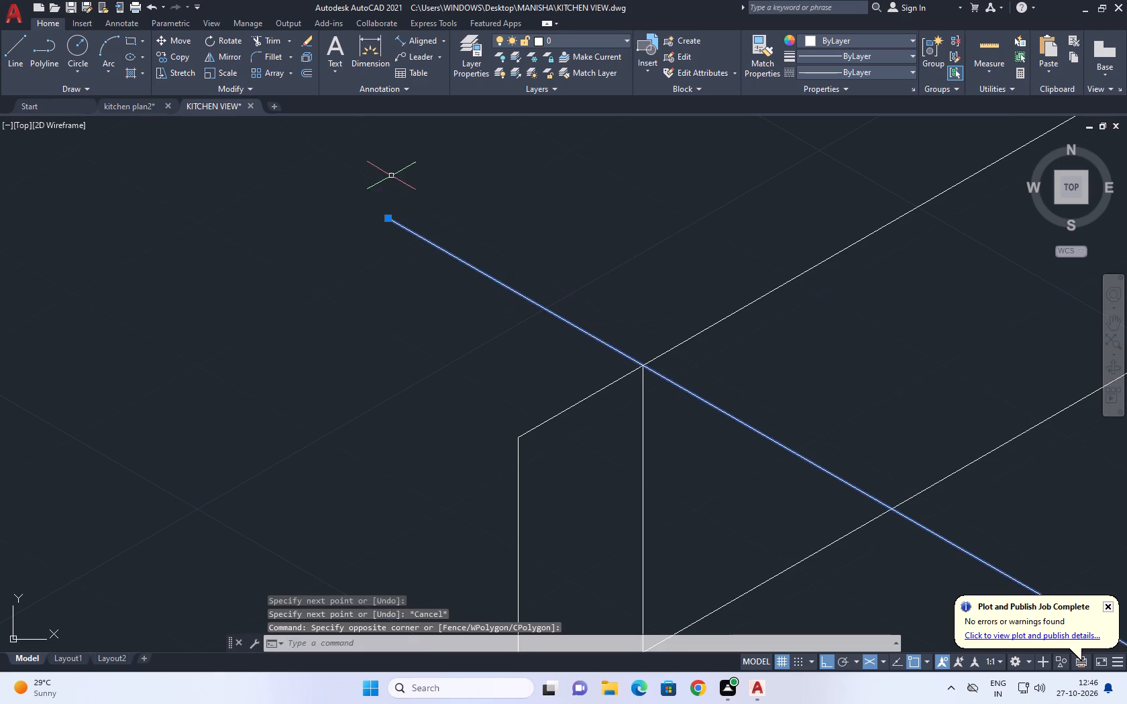
pyautogui.moveTo(387, 219); pyautogui.dragTo(384, 213)
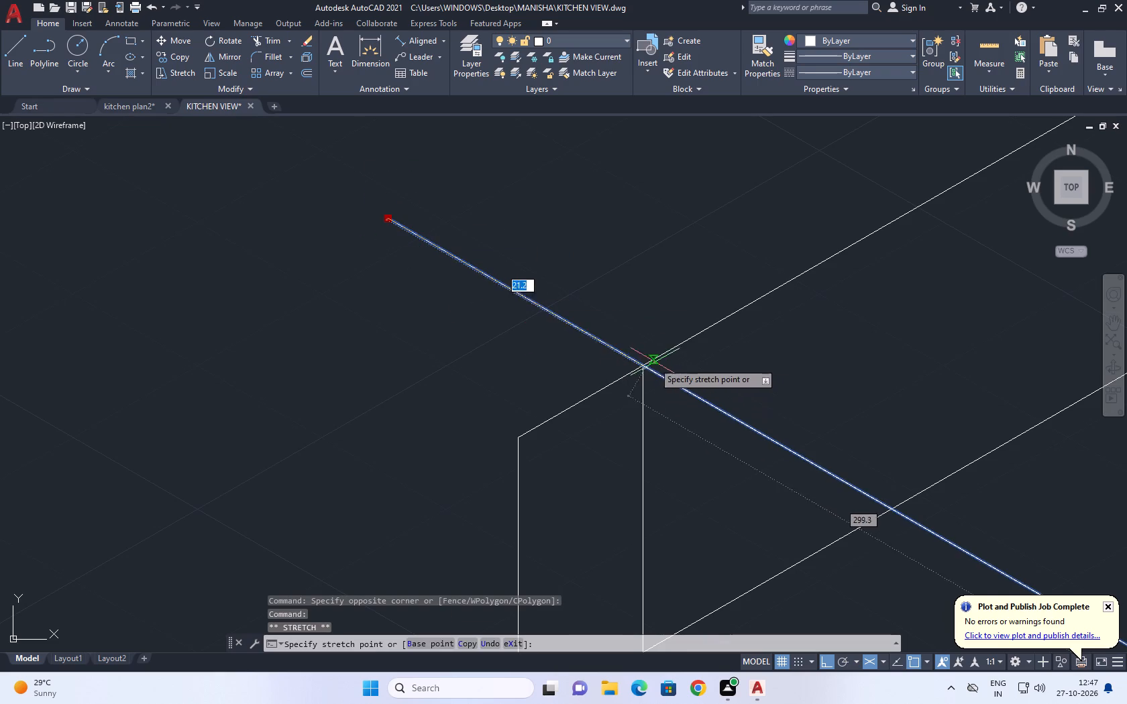
pyautogui.click(641, 369)
pyautogui.press('Escape')
# Trim the short stub of the lower top line between the two closely spaced verticals at the outer corner.
pyautogui.scroll(-5, 601, 375)
pyautogui.moveTo(748, 361); pyautogui.dragTo(665, 369, button='middle')
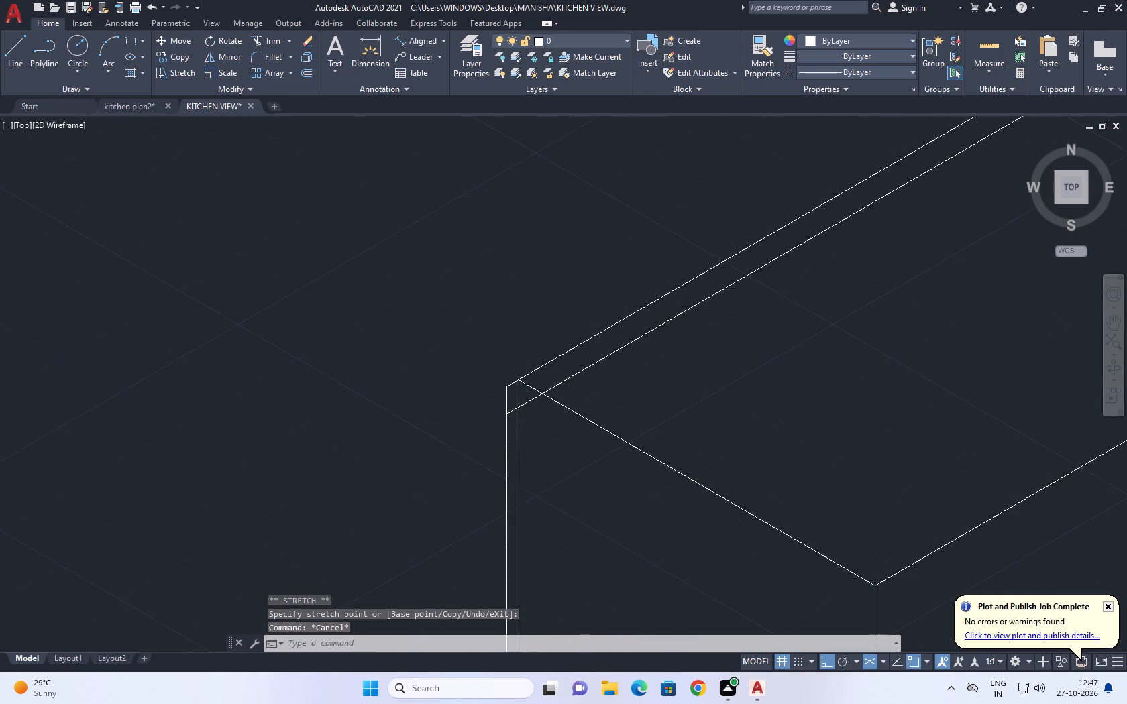
pyautogui.moveTo(665, 369); pyautogui.dragTo(642, 365, button='middle')
pyautogui.write('TR')
pyautogui.press('space')
pyautogui.scroll(3, 471, 418)
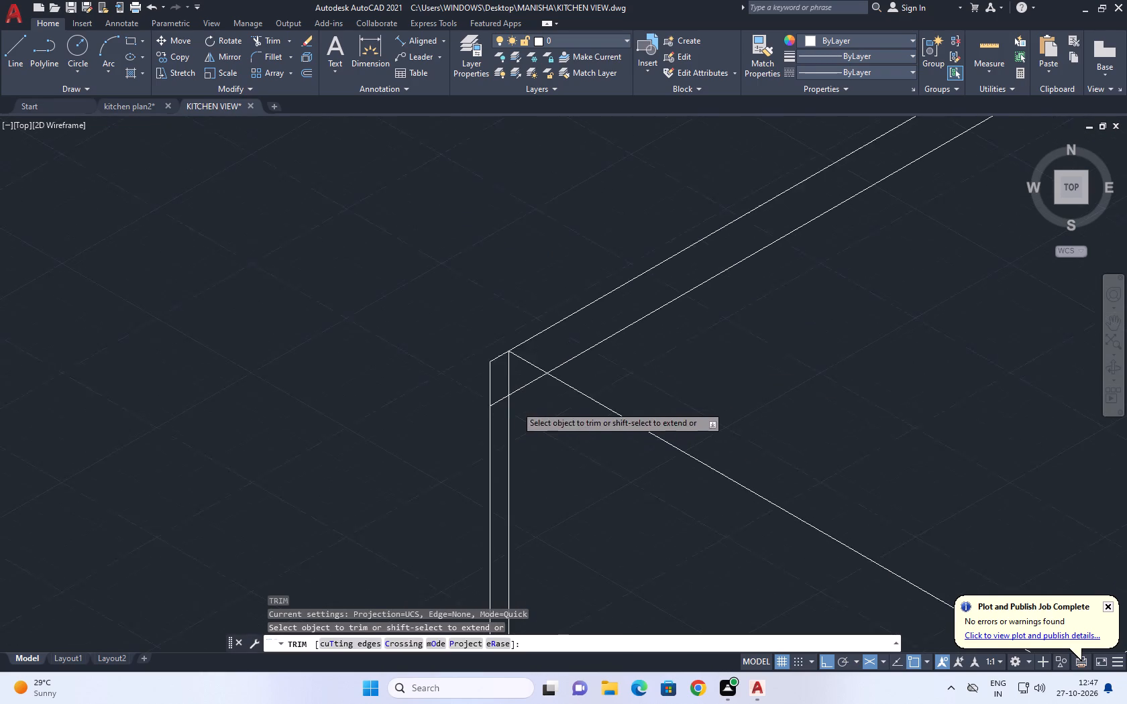
pyautogui.scroll(1, 482, 383)
pyautogui.click(474, 394)
pyautogui.click(464, 429)
pyautogui.scroll(-7, 507, 332)
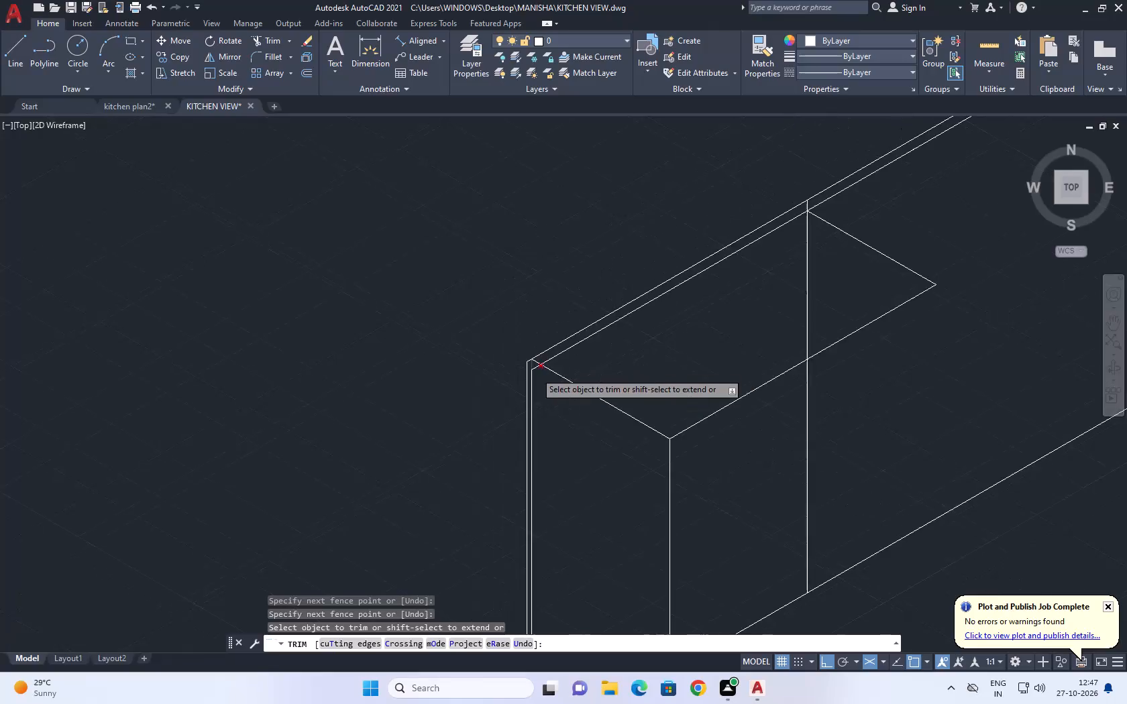
pyautogui.moveTo(769, 331); pyautogui.dragTo(655, 353, button='middle')
pyautogui.press('Escape')
# Draw a 720 mm vertical at 270° from the front top line's inner corner, continuing along the bottom to the front vertical's lower end.
pyautogui.scroll(-2, 737, 294)
pyautogui.moveTo(788, 324); pyautogui.dragTo(743, 325, button='middle')
pyautogui.press('l')
pyautogui.press('space')
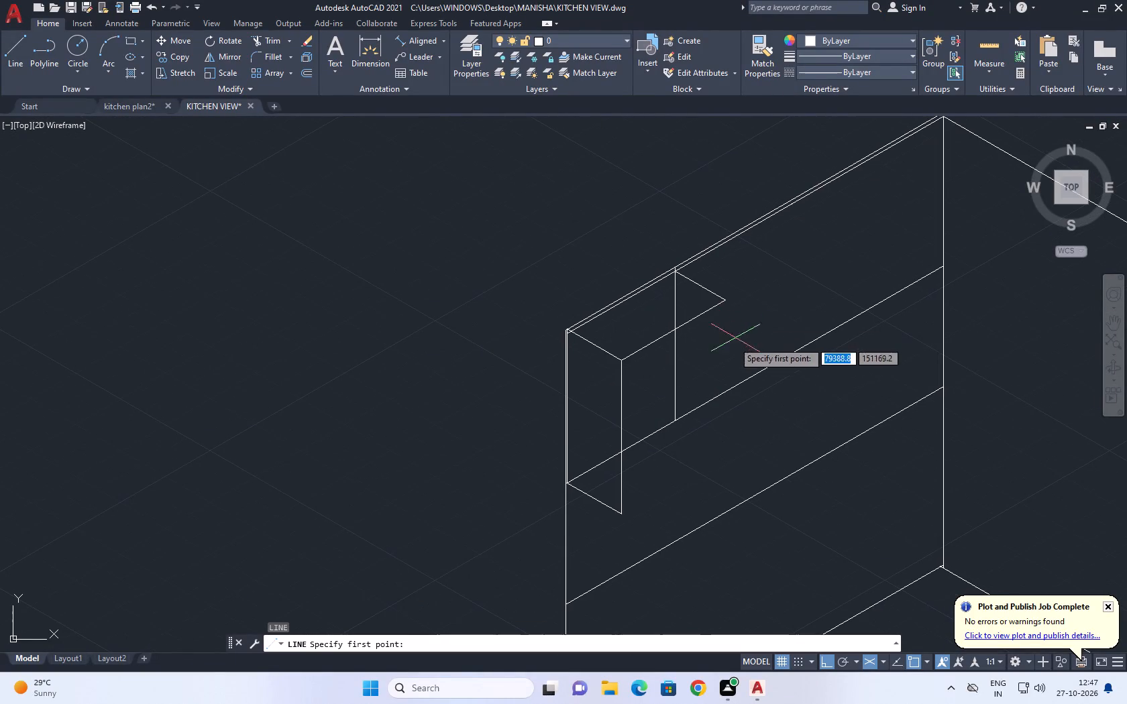
pyautogui.click(724, 296)
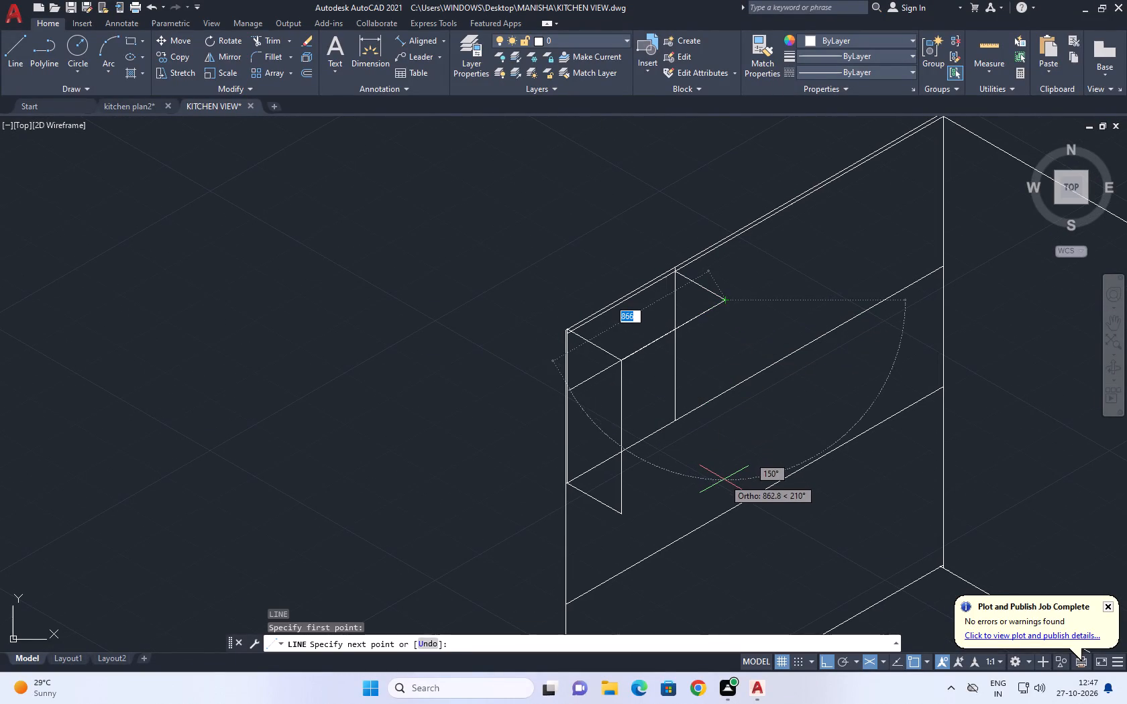
pyautogui.press('F8')
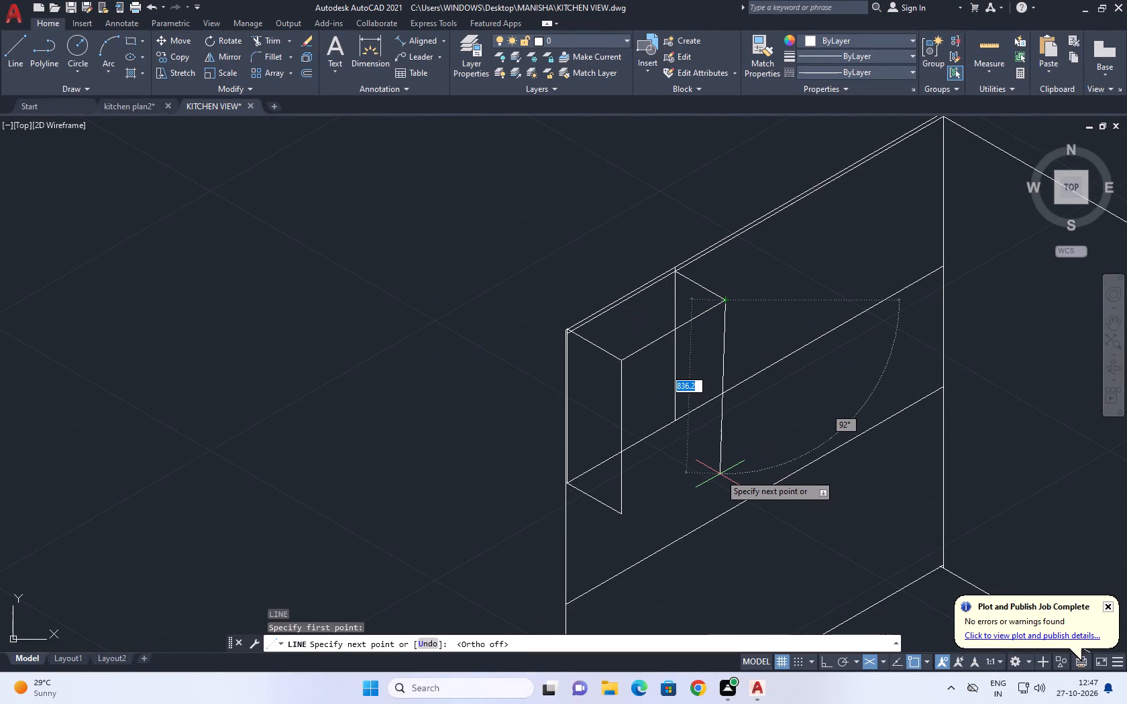
pyautogui.press('F5')
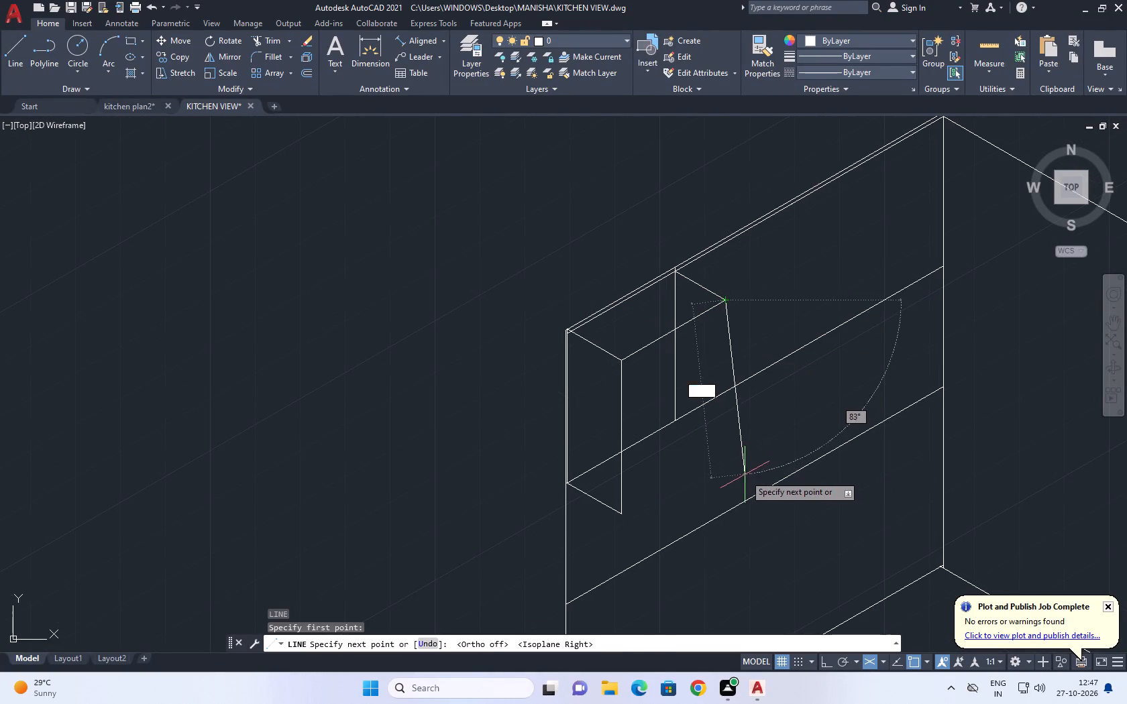
pyautogui.press('F5')
pyautogui.press('F5')
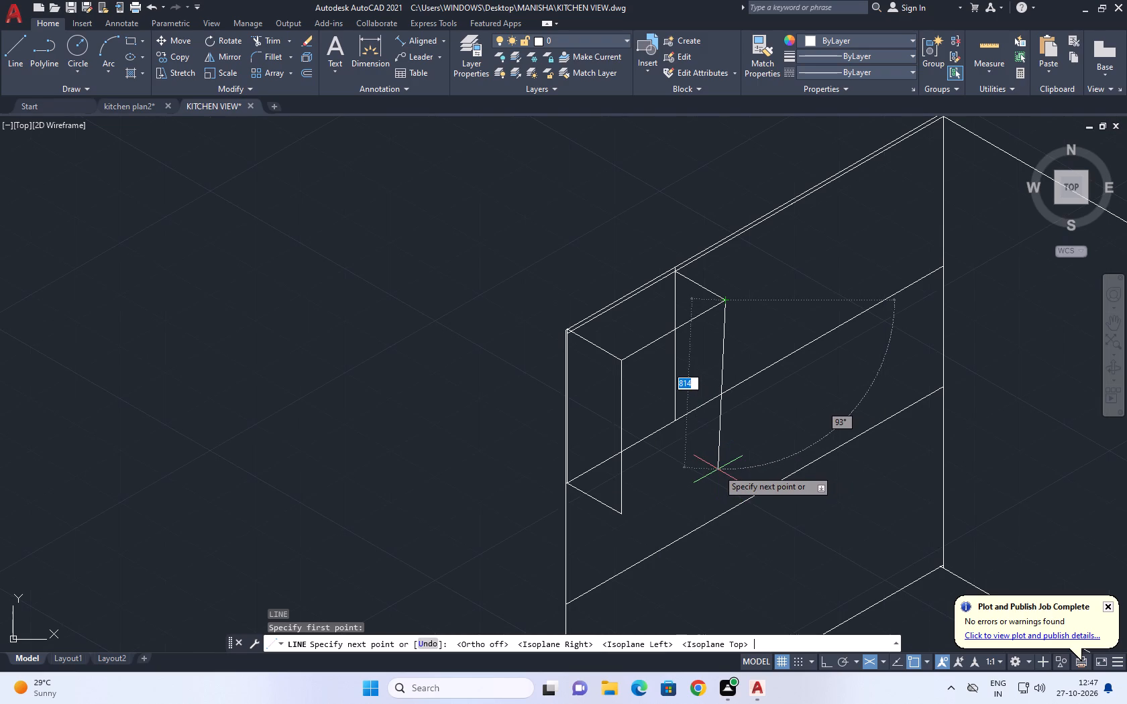
pyautogui.press('F8')
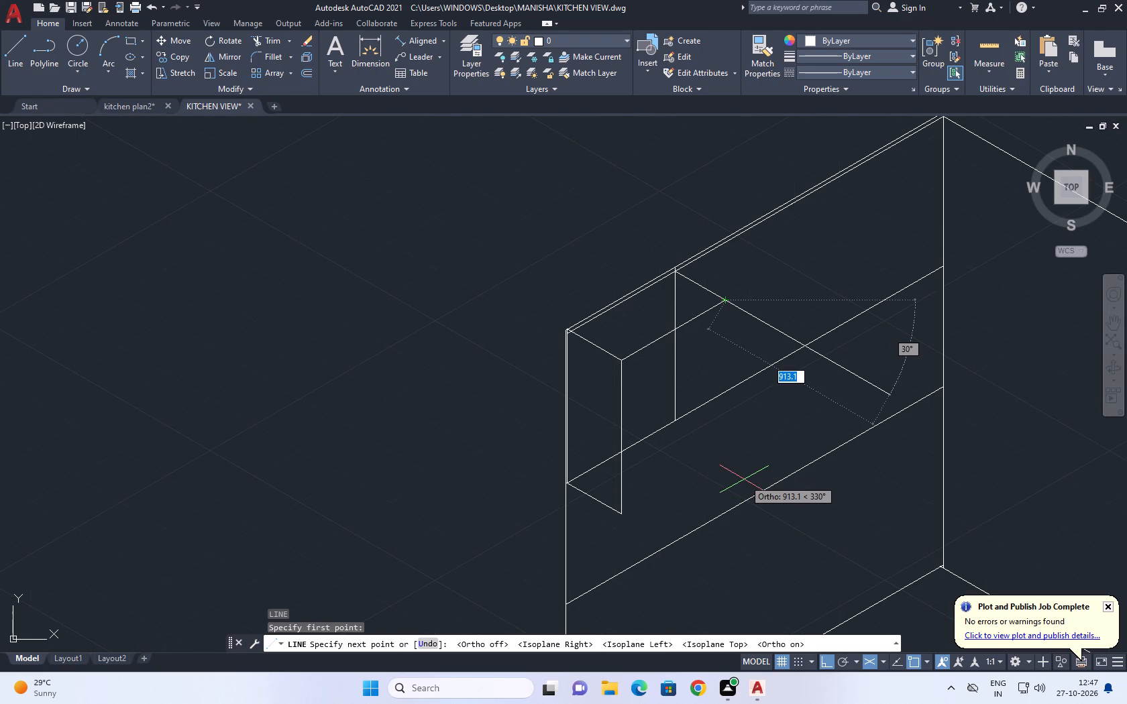
pyautogui.press('F5')
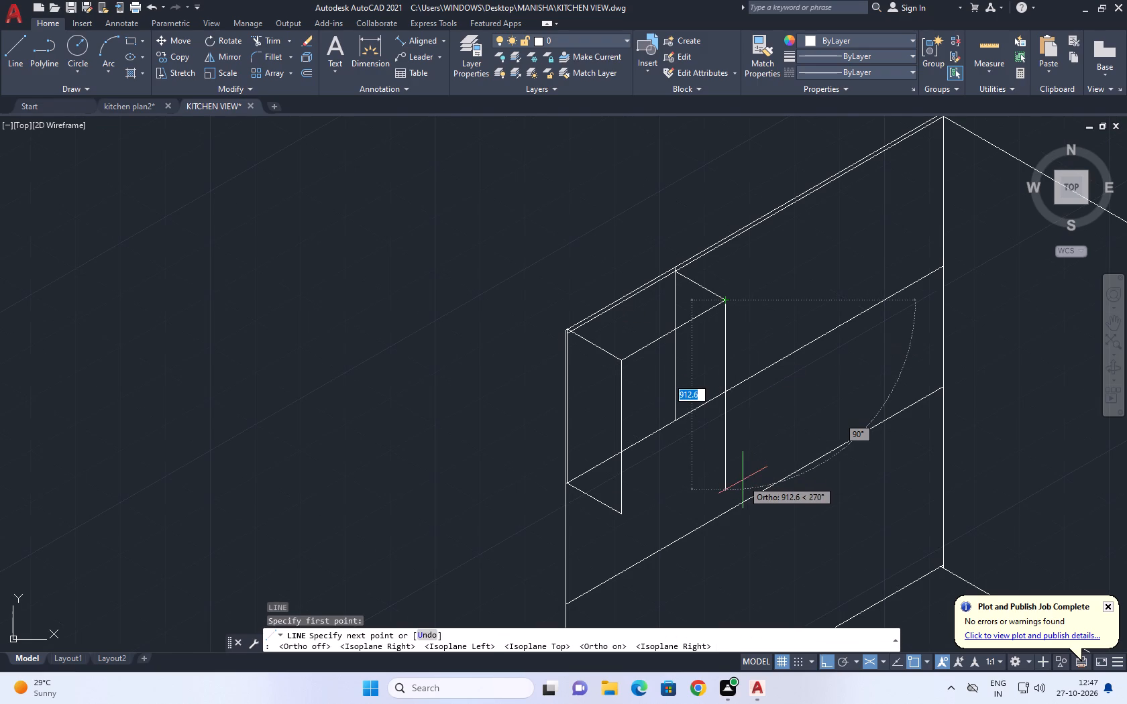
pyautogui.write('720')
pyautogui.press('Return')
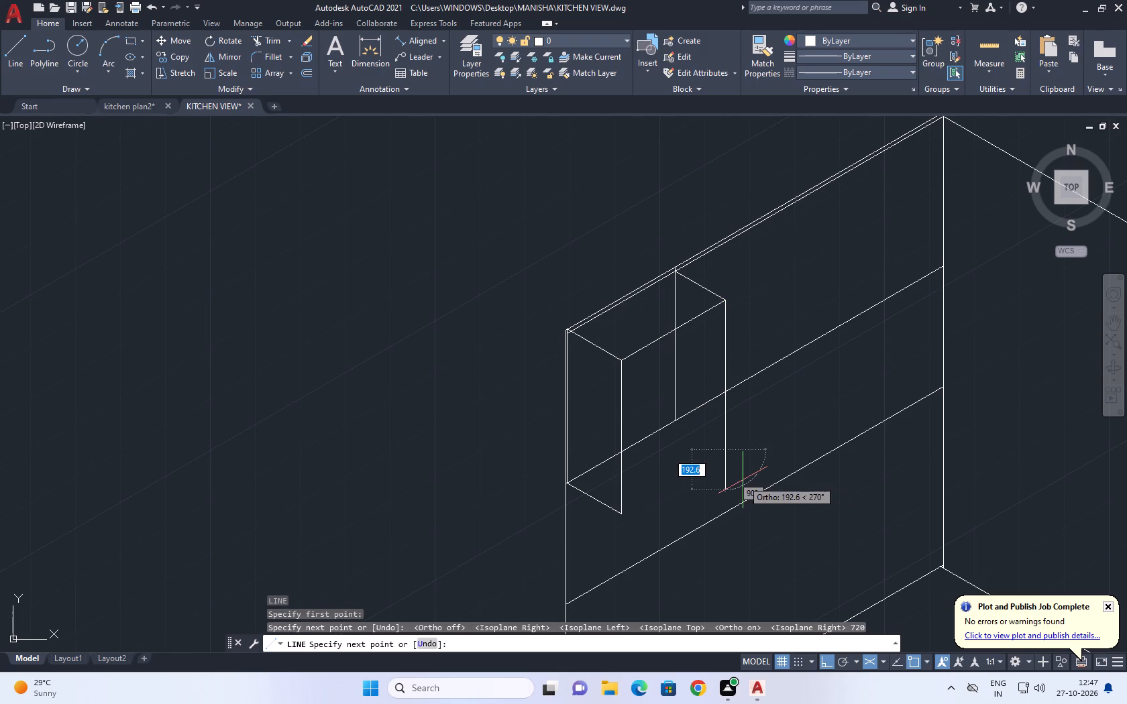
pyautogui.scroll(2, 616, 511)
pyautogui.click(627, 524)
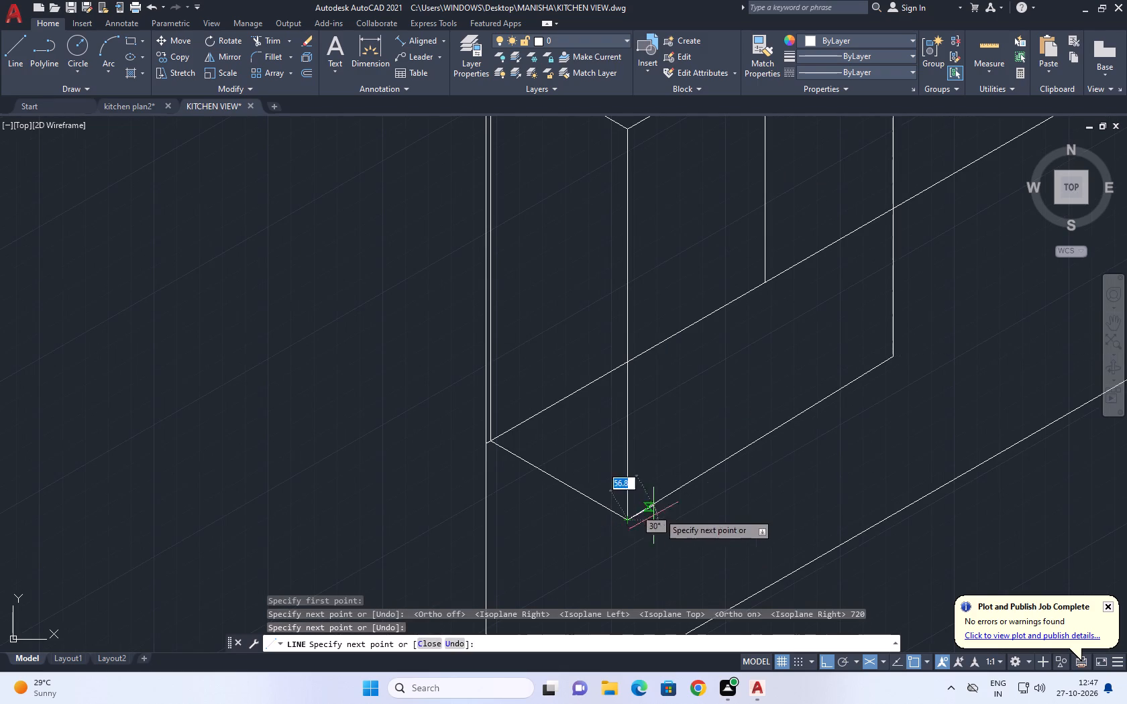
pyautogui.press('space')
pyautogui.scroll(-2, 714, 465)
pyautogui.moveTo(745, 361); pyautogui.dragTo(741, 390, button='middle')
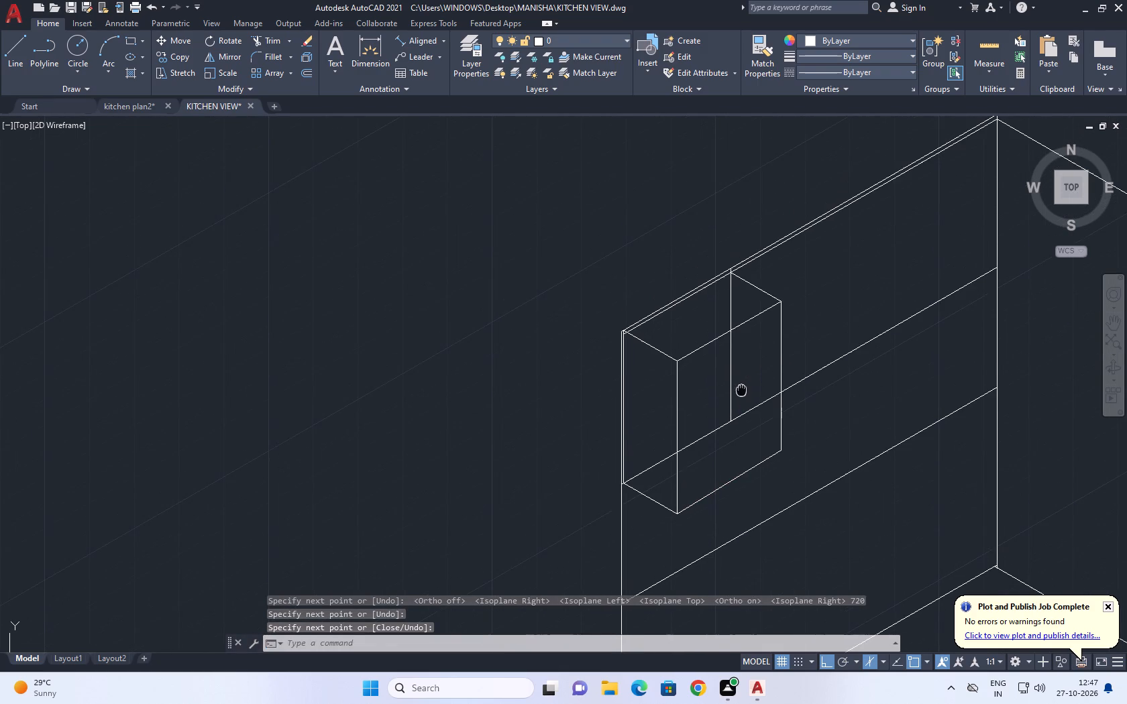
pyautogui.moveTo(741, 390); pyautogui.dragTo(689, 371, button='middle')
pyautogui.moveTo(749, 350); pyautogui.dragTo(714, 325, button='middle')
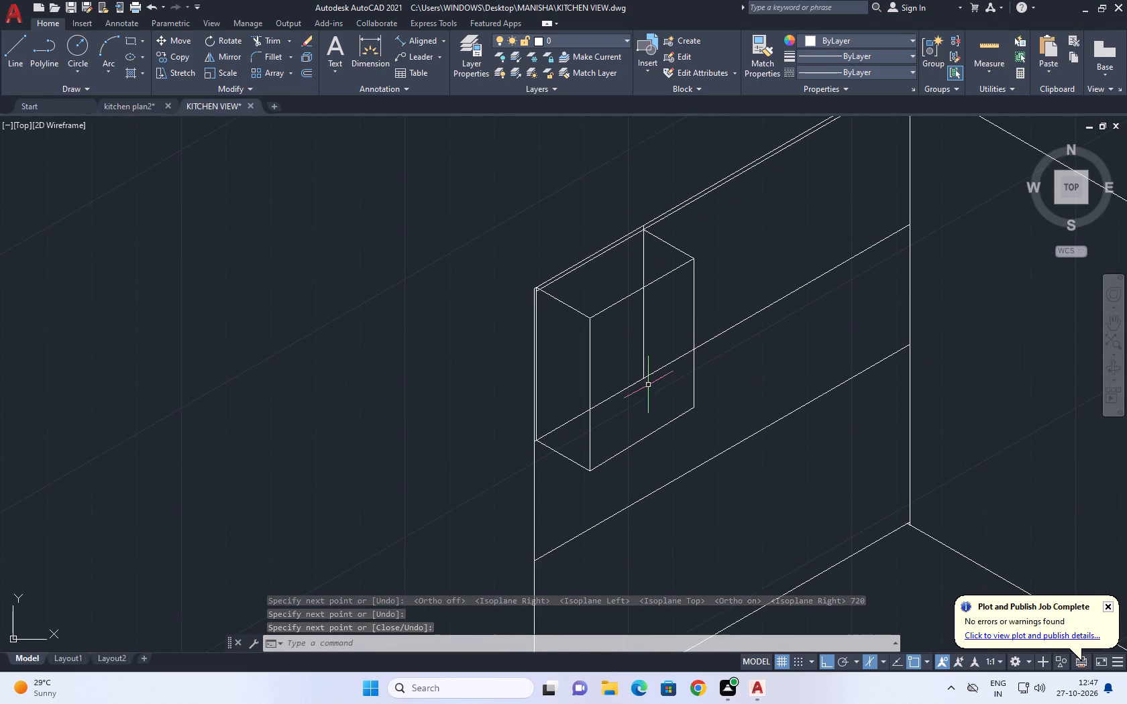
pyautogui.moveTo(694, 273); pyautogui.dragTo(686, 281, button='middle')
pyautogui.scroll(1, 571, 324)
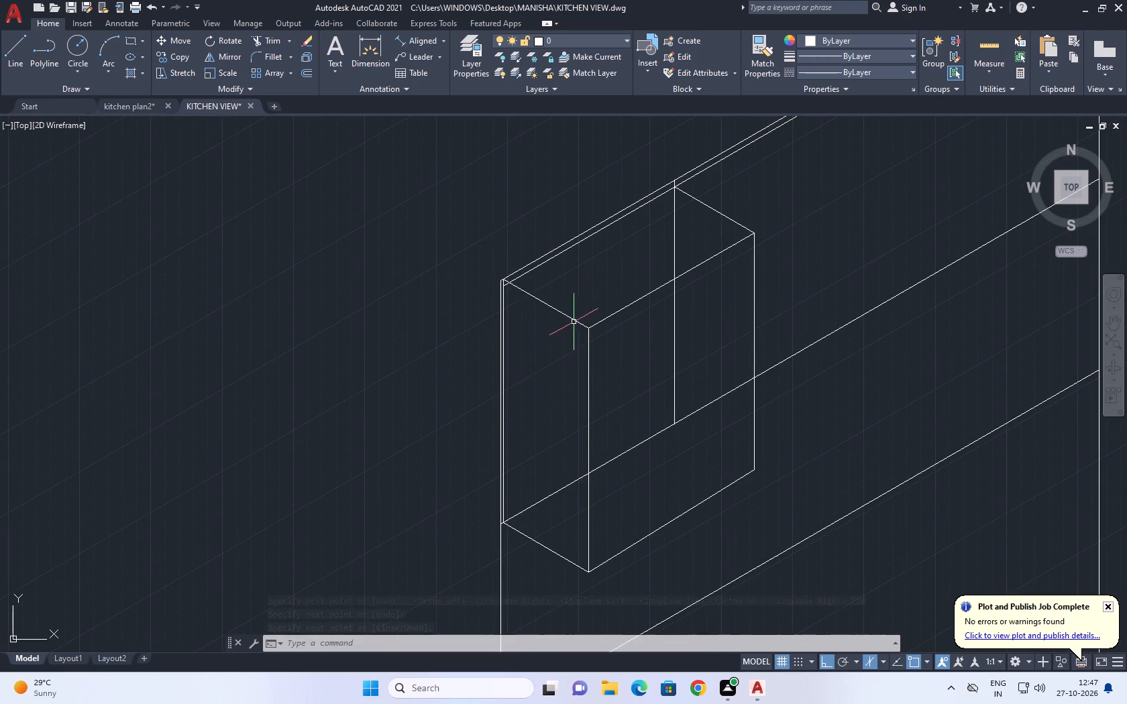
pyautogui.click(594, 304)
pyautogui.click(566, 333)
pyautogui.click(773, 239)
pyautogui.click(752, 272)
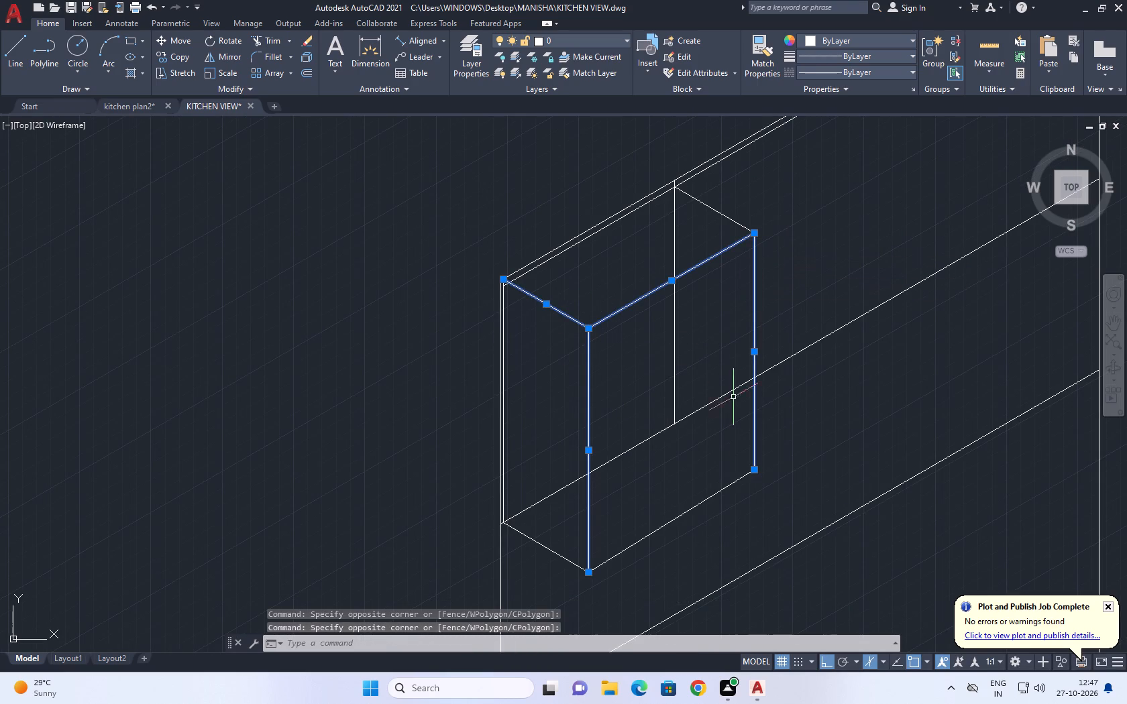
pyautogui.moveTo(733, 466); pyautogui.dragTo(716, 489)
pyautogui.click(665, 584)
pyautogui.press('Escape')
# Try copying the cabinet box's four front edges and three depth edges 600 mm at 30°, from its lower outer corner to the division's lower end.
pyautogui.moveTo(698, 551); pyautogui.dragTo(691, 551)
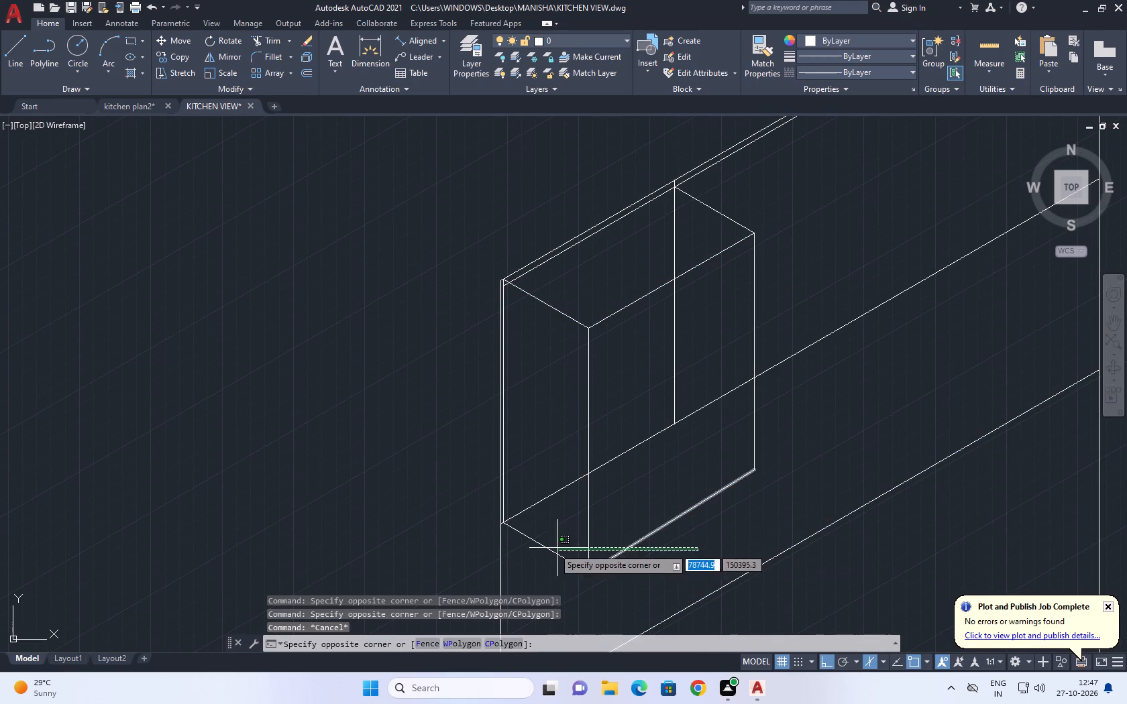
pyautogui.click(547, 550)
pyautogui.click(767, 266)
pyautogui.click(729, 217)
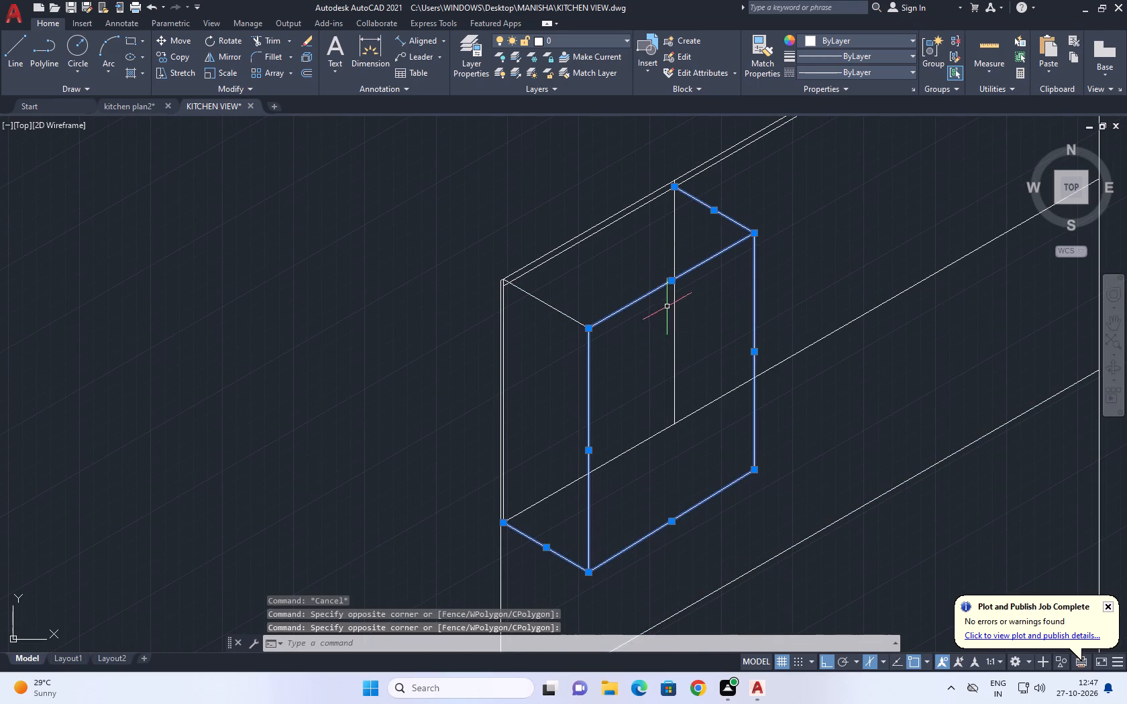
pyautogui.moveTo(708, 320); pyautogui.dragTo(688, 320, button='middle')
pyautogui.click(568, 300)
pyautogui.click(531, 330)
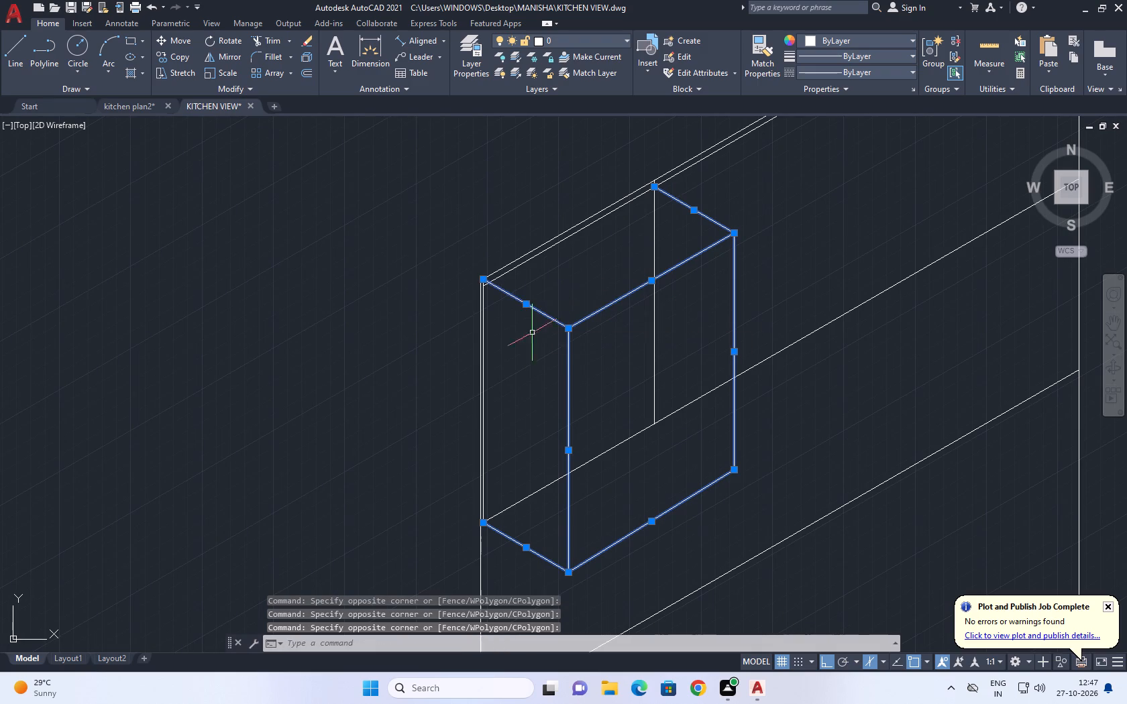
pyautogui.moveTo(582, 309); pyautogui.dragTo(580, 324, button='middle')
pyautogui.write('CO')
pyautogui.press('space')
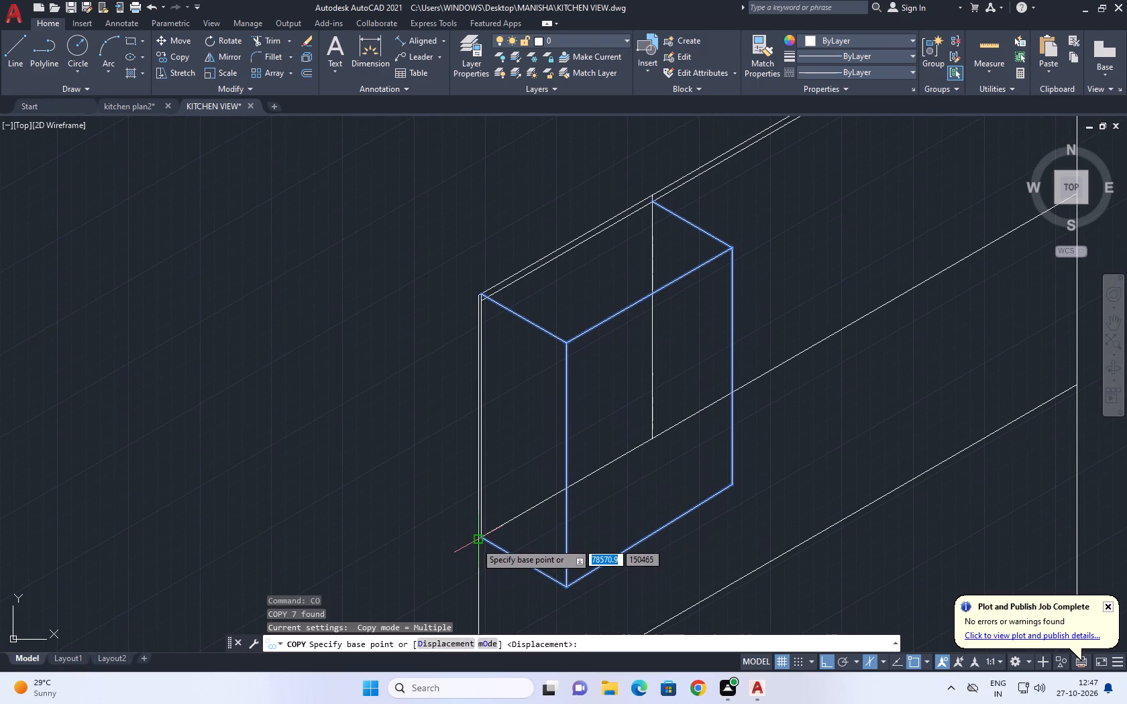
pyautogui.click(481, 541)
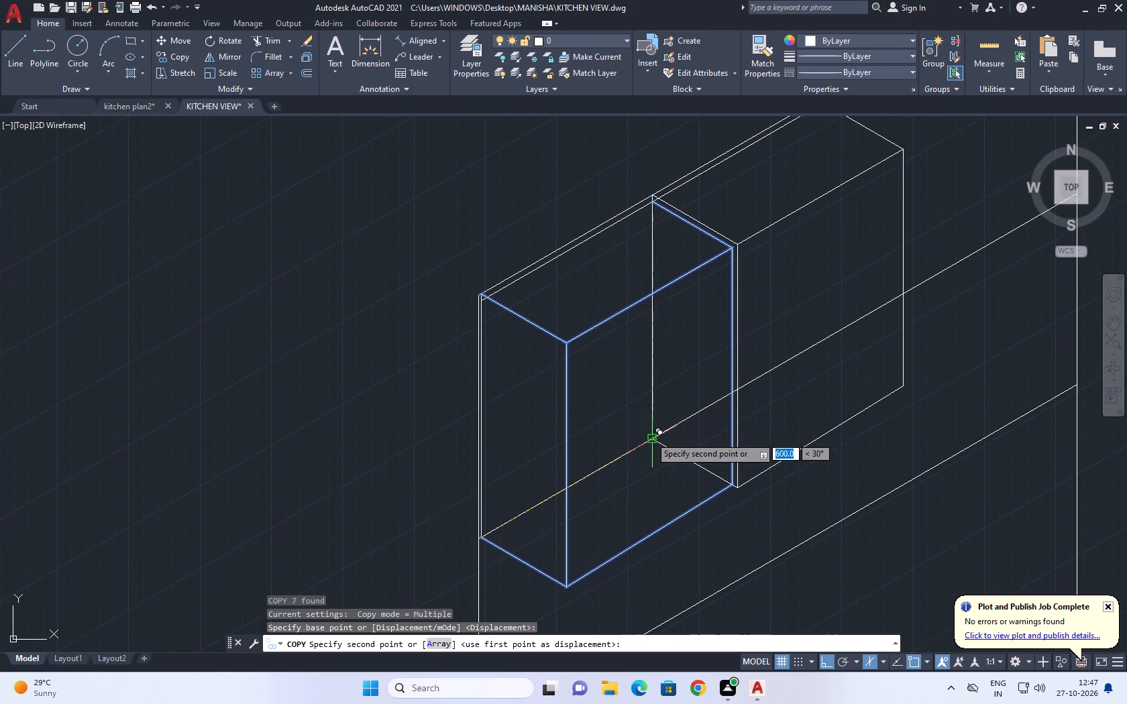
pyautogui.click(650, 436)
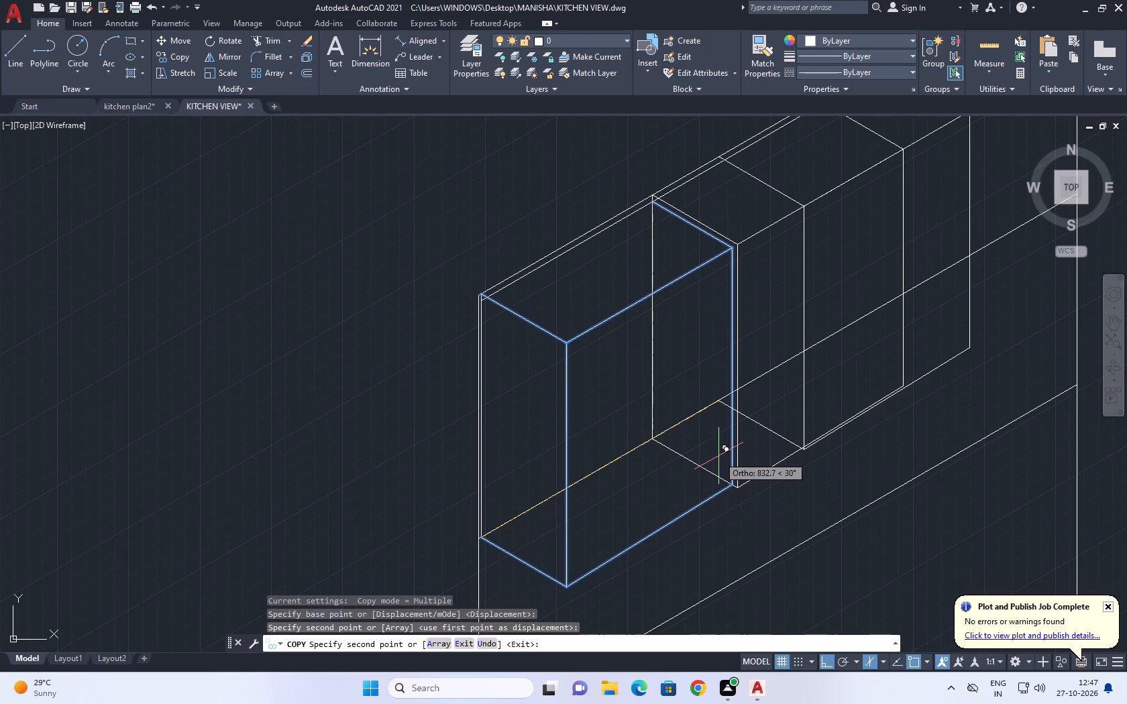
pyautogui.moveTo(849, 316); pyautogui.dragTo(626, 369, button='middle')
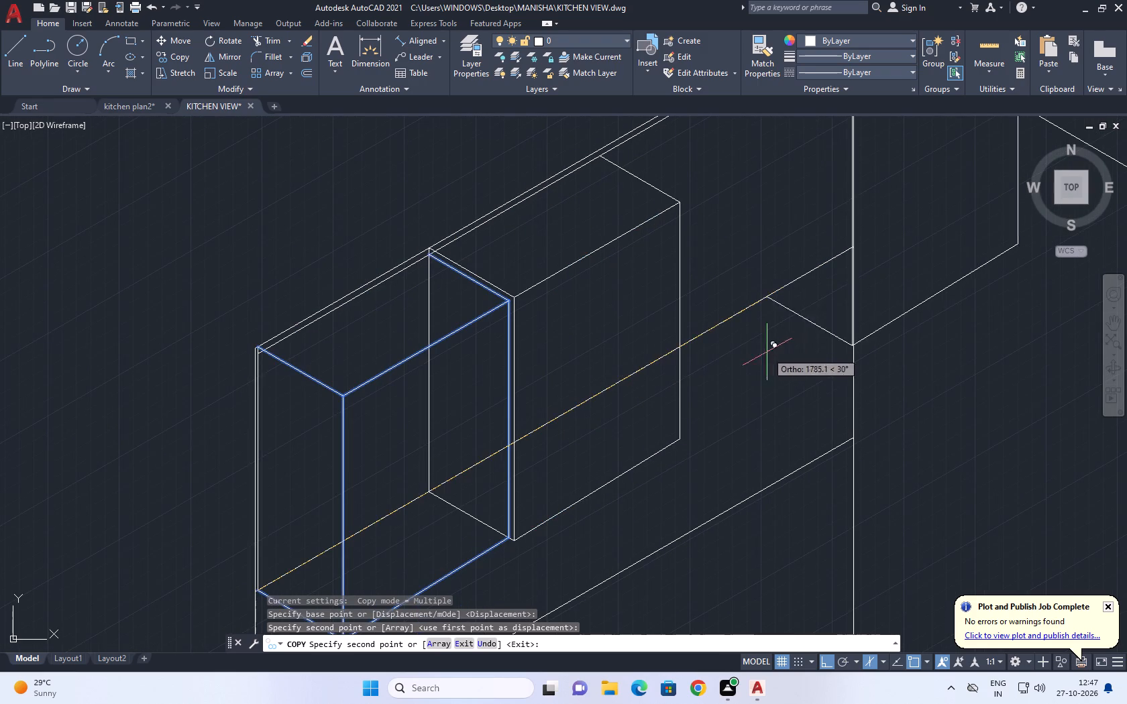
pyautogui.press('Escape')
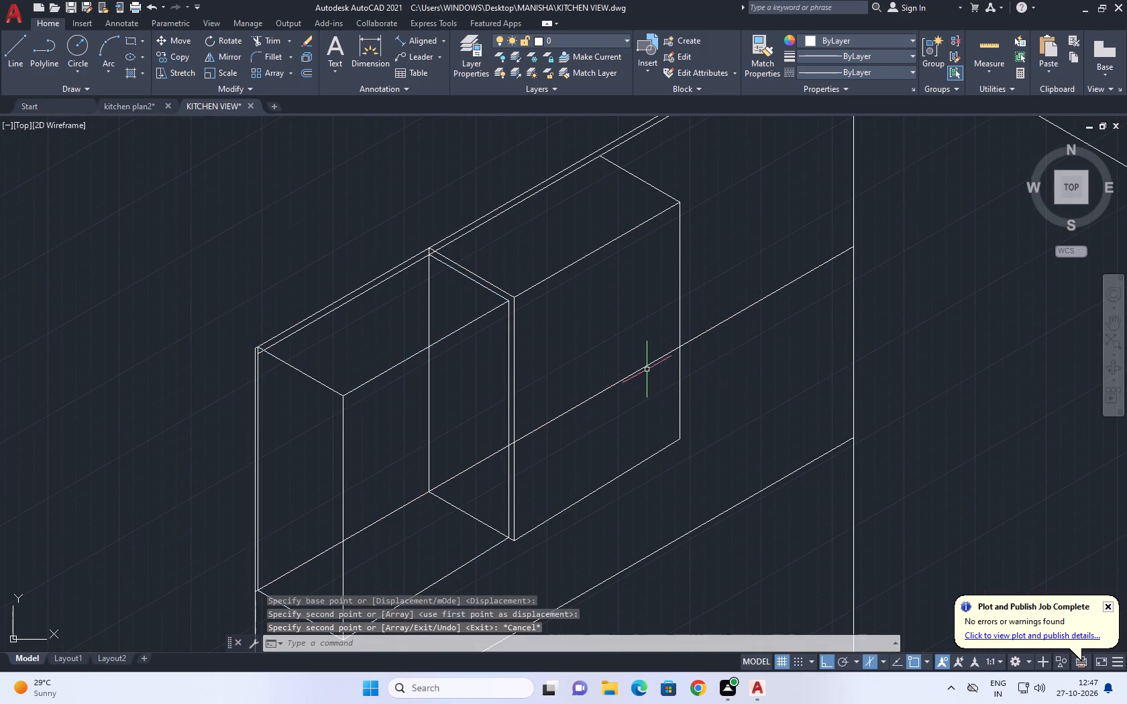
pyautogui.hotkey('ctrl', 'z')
# Copy the box's front edges, division vertical, inner top and outer bottom depth edges 610 mm at 30°, and again at the new division's lower end.
pyautogui.moveTo(768, 227); pyautogui.dragTo(761, 227)
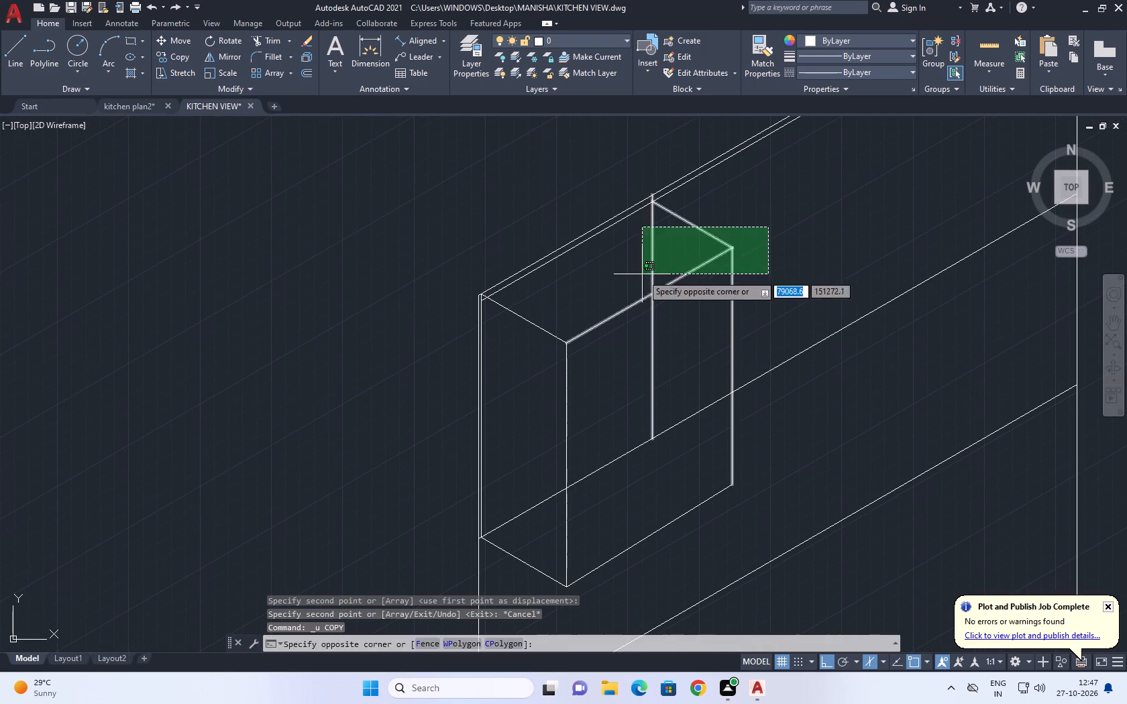
pyautogui.click(641, 274)
pyautogui.moveTo(637, 355); pyautogui.dragTo(669, 198, button='middle')
pyautogui.click(676, 410)
pyautogui.click(620, 374)
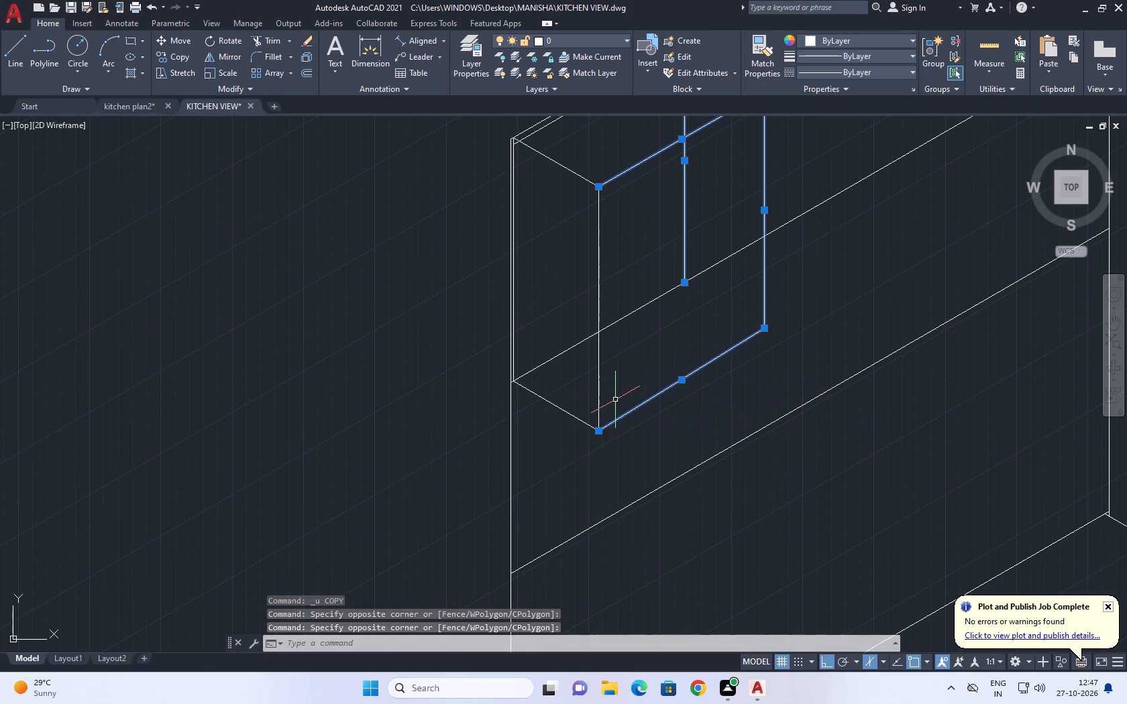
pyautogui.click(625, 441)
pyautogui.click(602, 377)
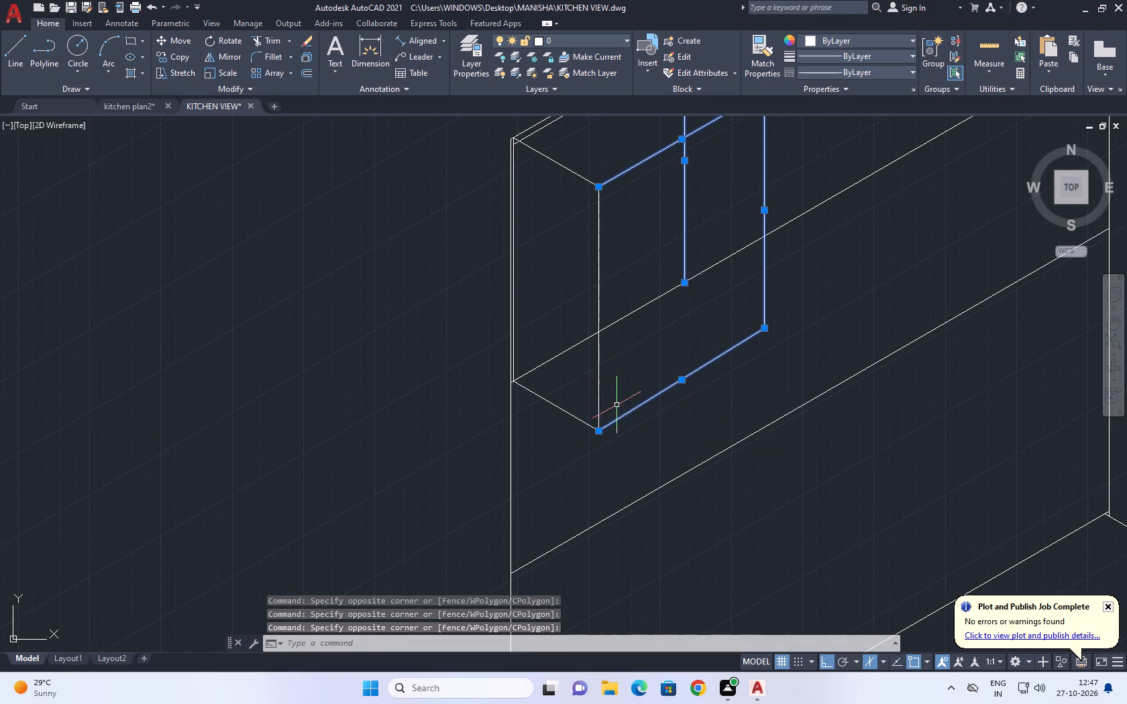
pyautogui.click(619, 406)
pyautogui.click(557, 429)
pyautogui.moveTo(626, 390); pyautogui.dragTo(566, 422, button='middle')
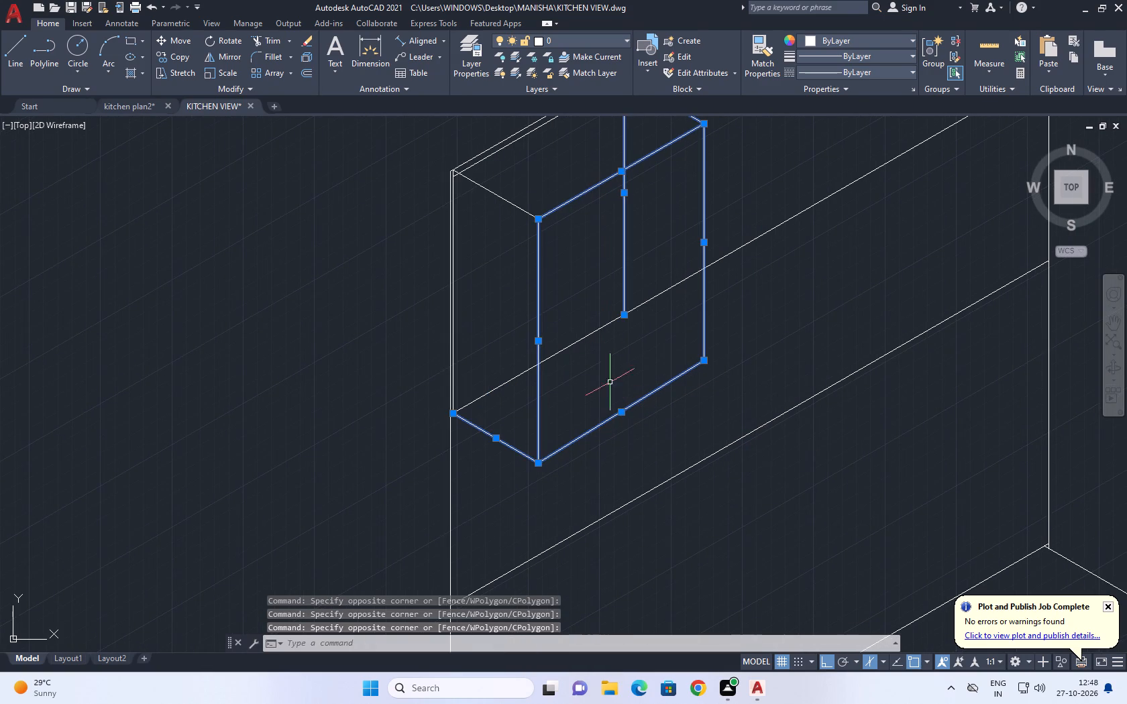
pyautogui.press('c')
pyautogui.write('O')
pyautogui.press('space')
pyautogui.scroll(3, 449, 420)
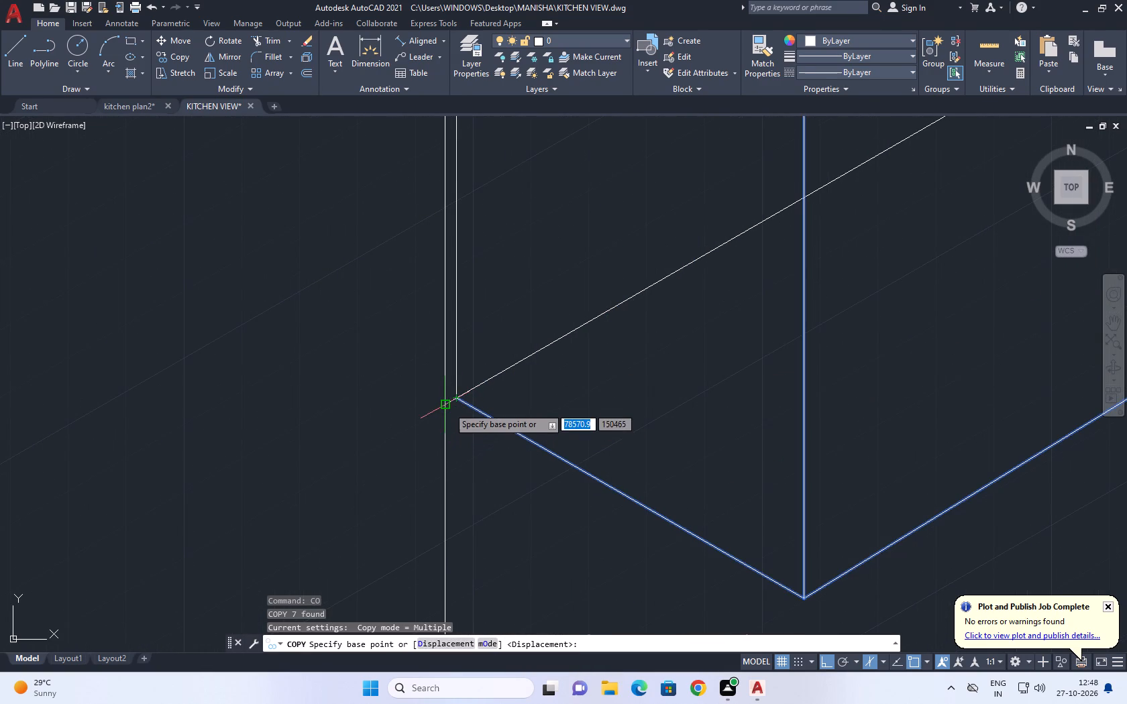
pyautogui.click(446, 406)
pyautogui.scroll(-3, 506, 393)
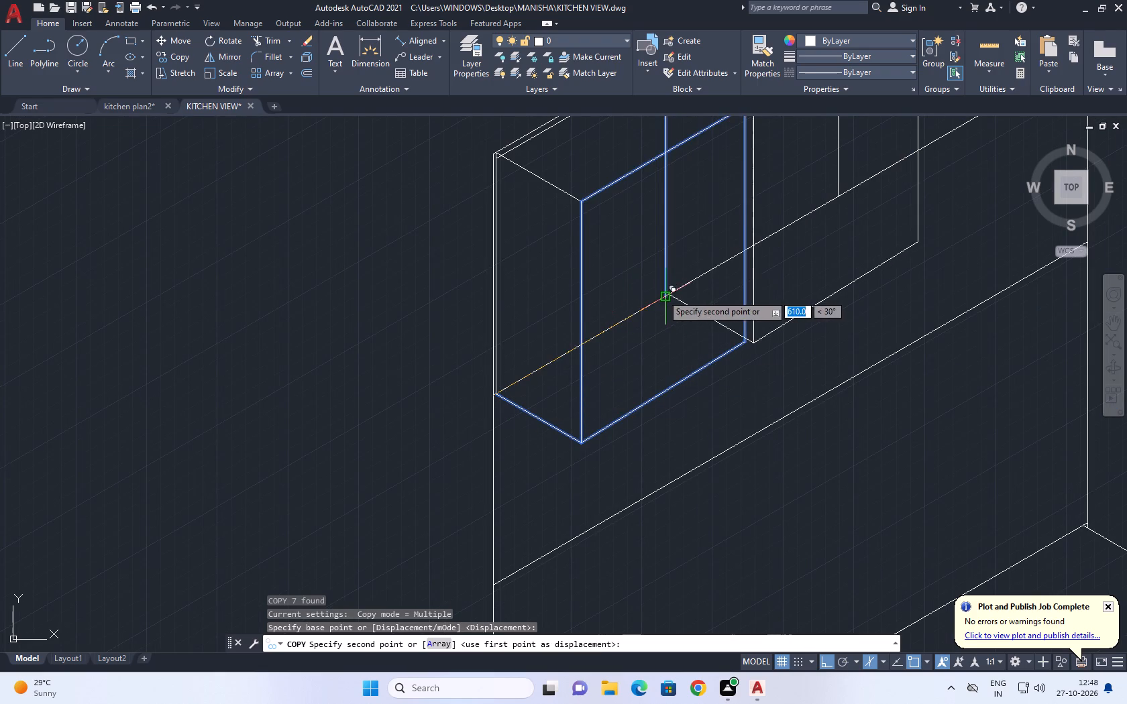
pyautogui.click(663, 294)
pyautogui.moveTo(777, 251); pyautogui.dragTo(574, 406, button='middle')
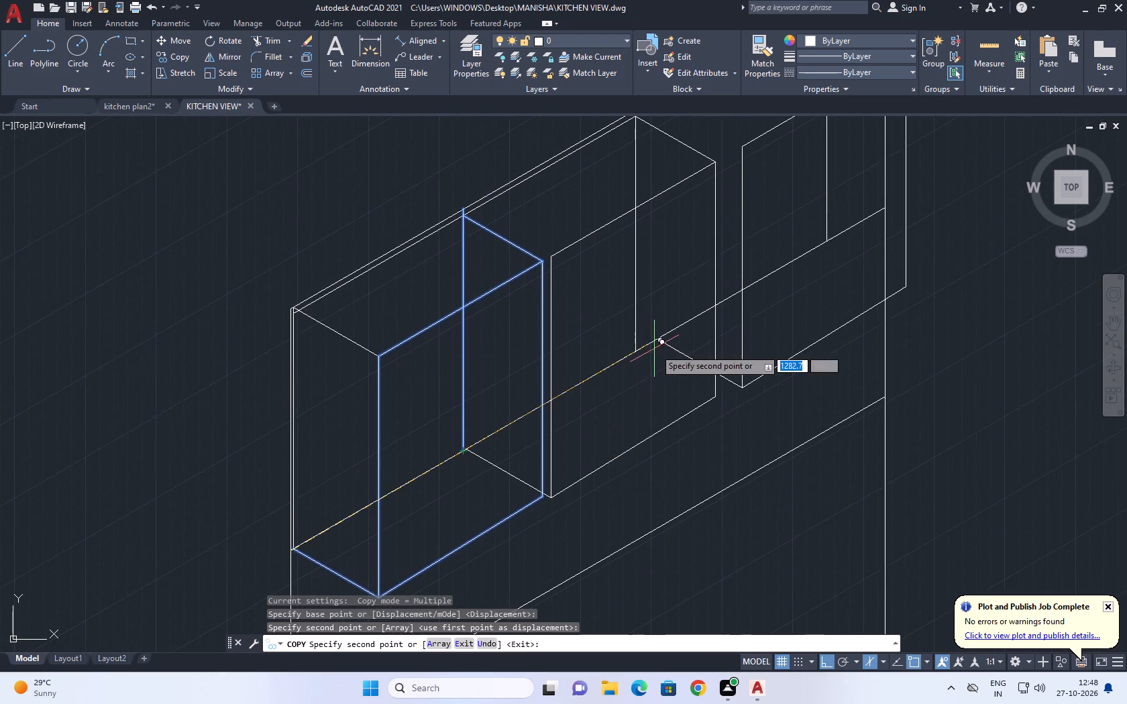
pyautogui.click(631, 347)
pyautogui.press('Escape')
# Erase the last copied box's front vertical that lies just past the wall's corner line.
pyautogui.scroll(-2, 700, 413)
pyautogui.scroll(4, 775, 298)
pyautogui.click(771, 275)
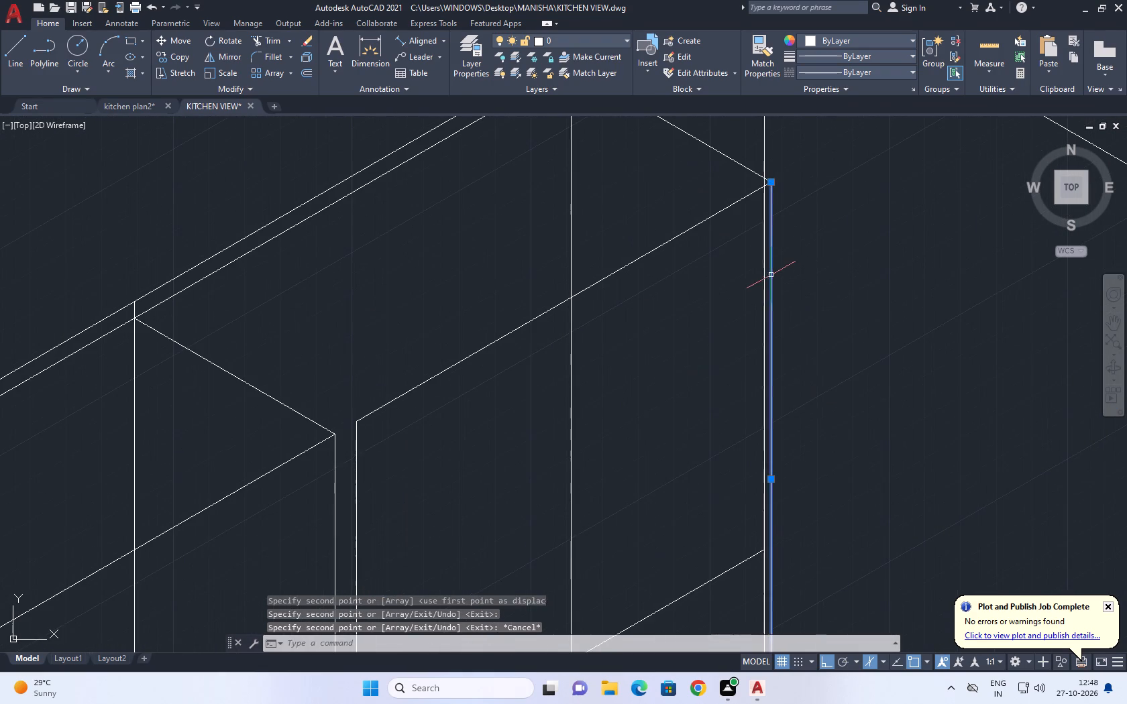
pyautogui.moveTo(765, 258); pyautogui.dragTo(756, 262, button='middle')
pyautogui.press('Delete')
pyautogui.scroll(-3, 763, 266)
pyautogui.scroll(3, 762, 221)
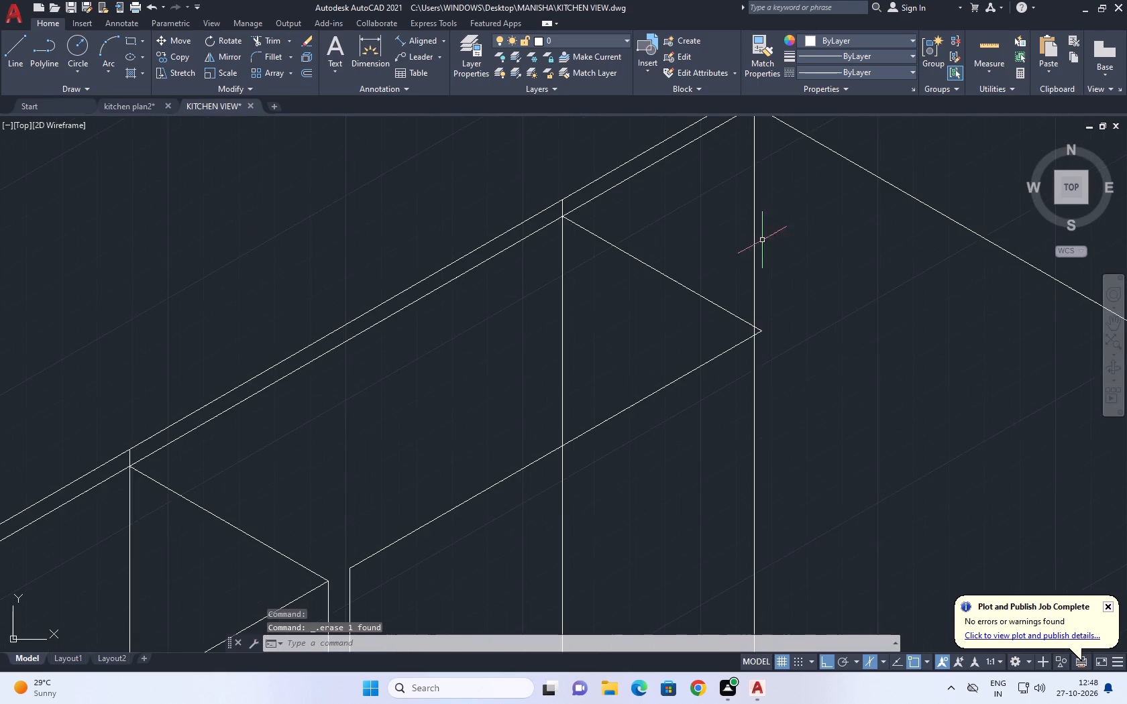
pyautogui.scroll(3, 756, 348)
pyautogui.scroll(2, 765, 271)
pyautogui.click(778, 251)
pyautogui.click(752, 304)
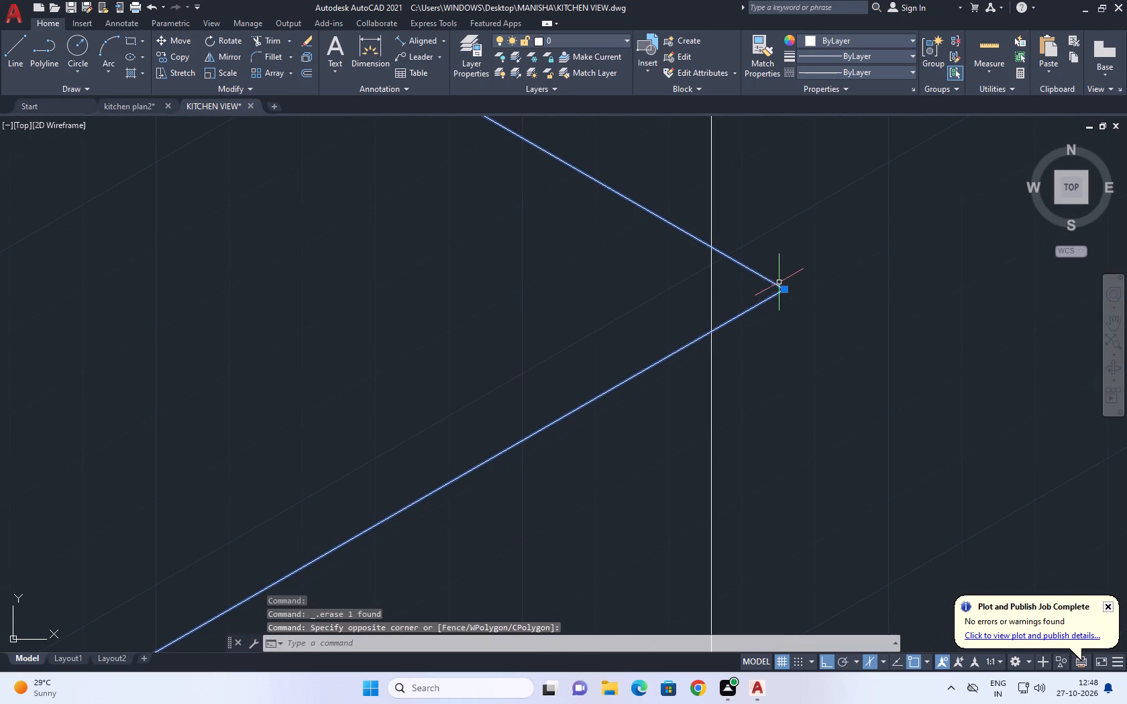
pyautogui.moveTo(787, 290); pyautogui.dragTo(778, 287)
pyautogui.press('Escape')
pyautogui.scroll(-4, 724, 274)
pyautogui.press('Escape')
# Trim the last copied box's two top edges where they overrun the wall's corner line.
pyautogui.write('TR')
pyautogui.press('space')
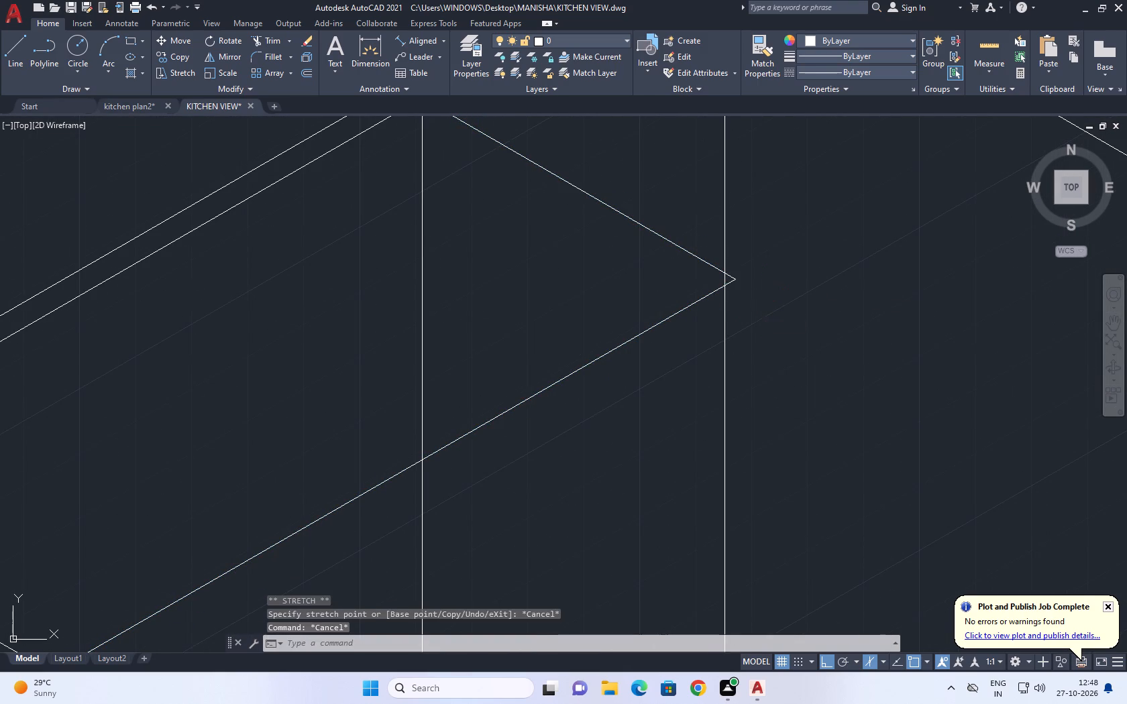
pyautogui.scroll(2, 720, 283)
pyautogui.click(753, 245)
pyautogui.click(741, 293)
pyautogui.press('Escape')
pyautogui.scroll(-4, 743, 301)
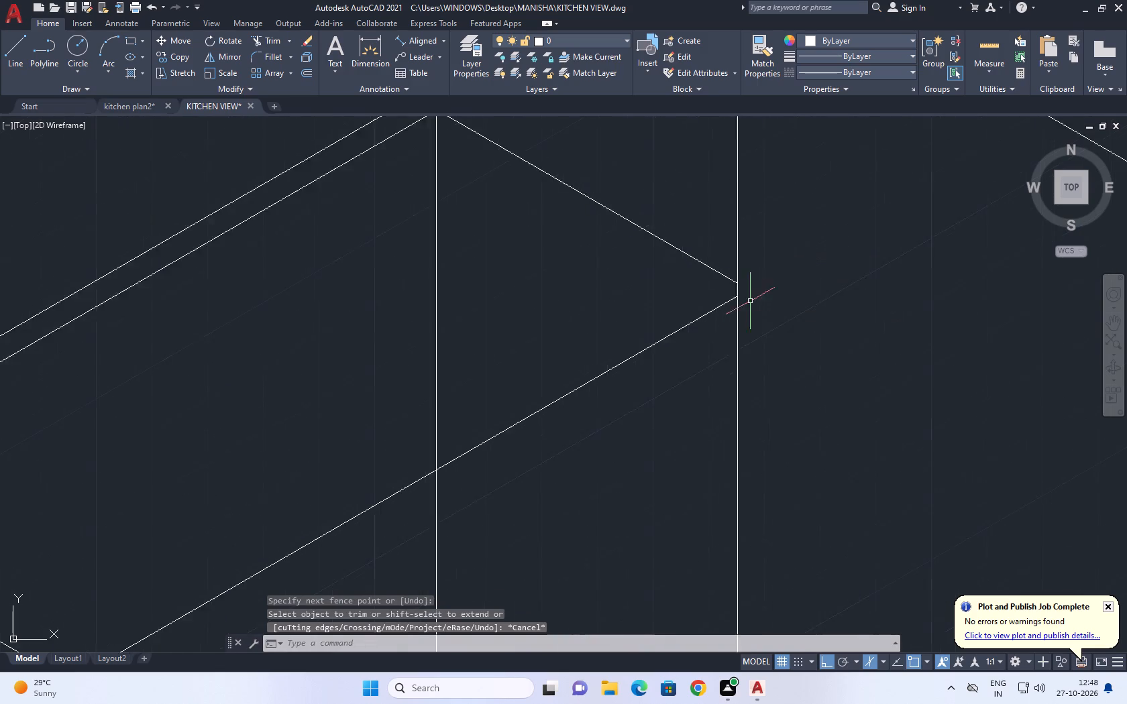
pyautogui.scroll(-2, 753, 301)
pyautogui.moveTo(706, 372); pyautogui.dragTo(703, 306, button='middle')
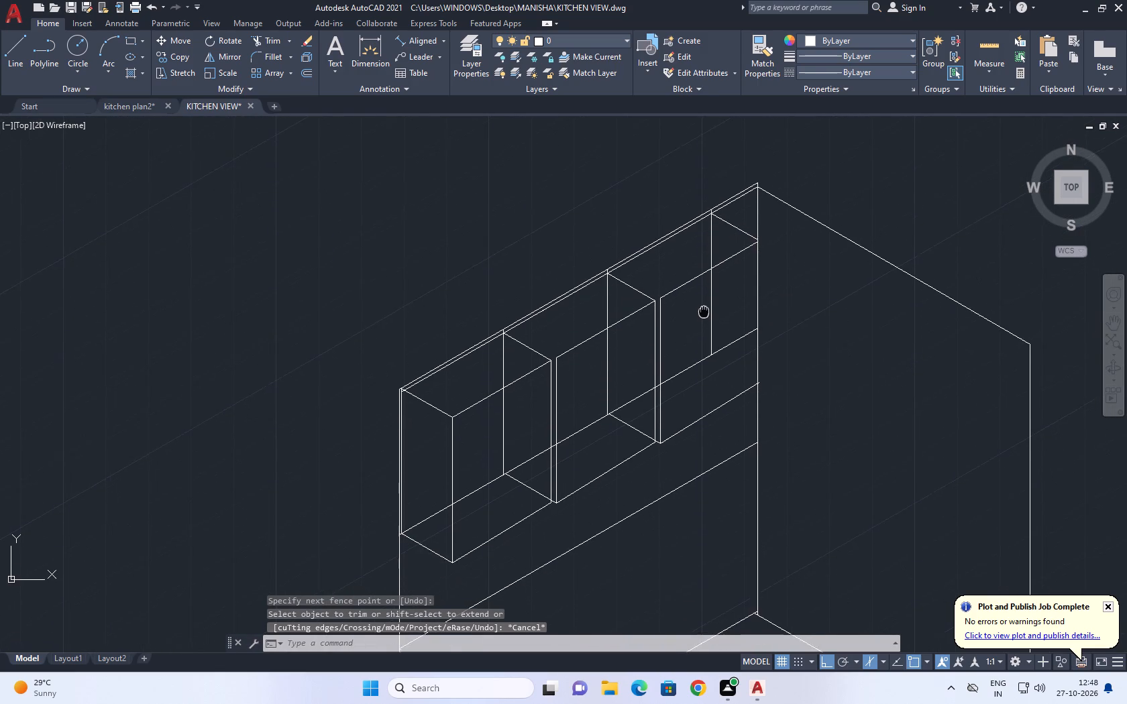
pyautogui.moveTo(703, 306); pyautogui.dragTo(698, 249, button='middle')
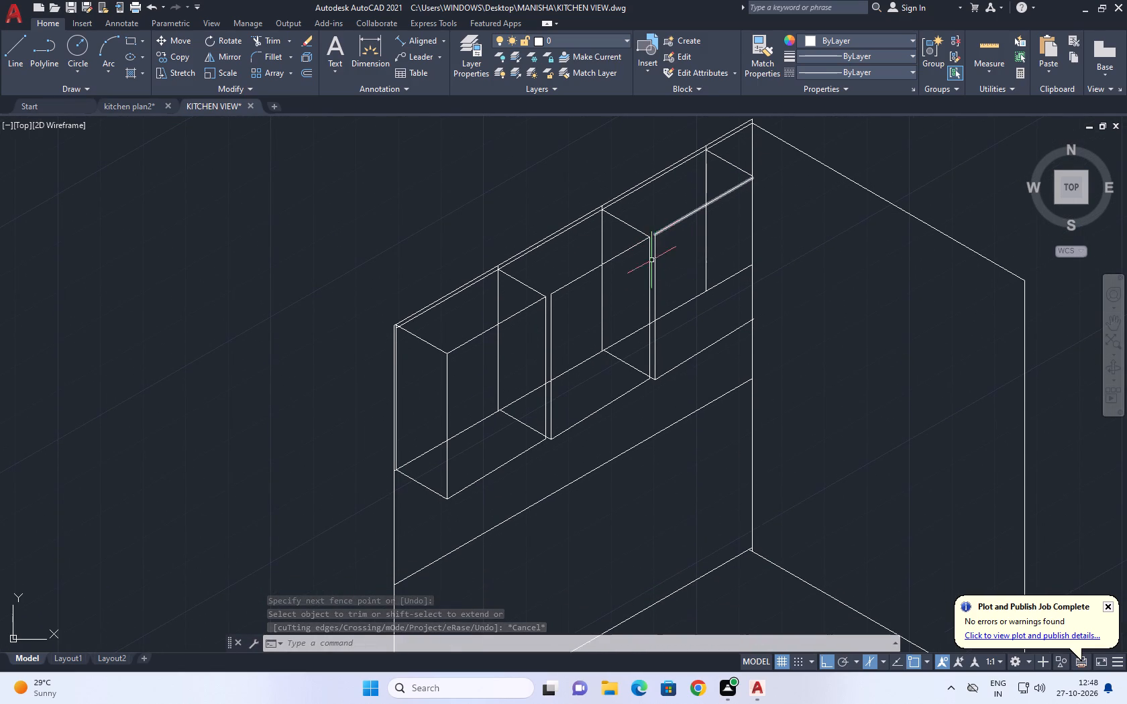
# Undo the overrun trim, the vertical's erasure and the box copies, back to the single cabinet box.
pyautogui.hotkey('ctrl', 'z')
pyautogui.hotkey('ctrl', 'z')
pyautogui.hotkey('ctrl', 'z')
pyautogui.hotkey('ctrl', 'z')
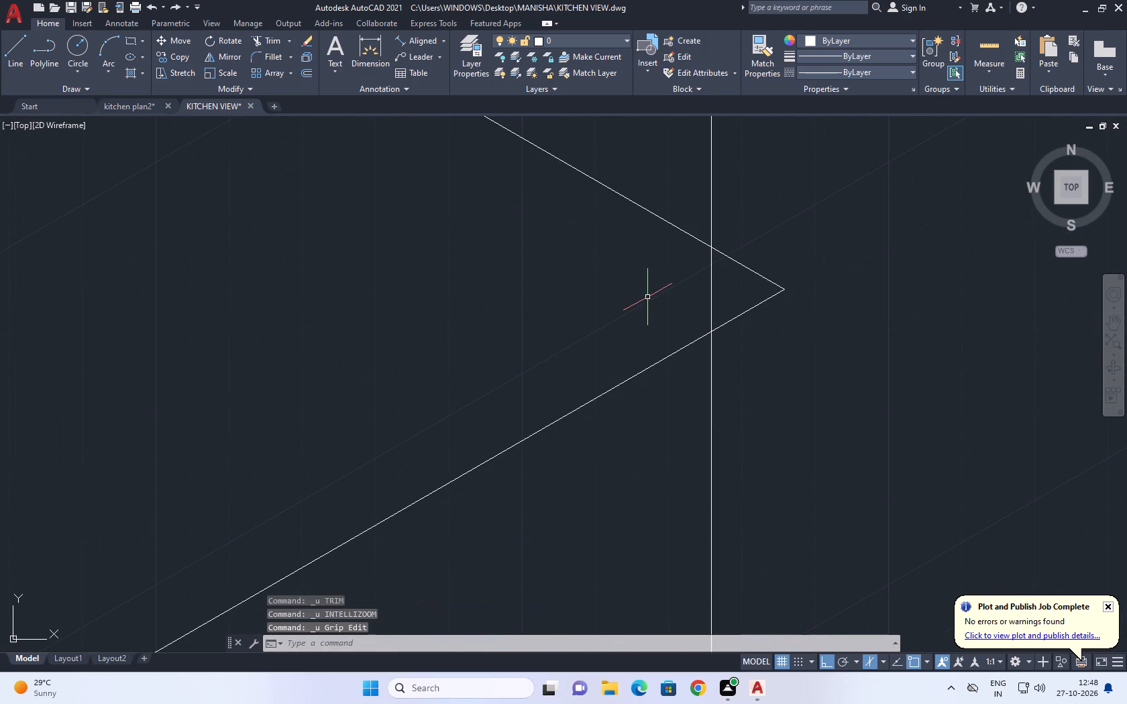
pyautogui.hotkey('ctrl', 'z')
pyautogui.hotkey('ctrl', 'z')
pyautogui.hotkey('ctrl', 'z')
pyautogui.hotkey('ctrl', 'z')
# Draw a line at 30° along the lower top line from the division's top, continuing as a vertical at 270° past the cabinet's lower wall line.
pyautogui.moveTo(714, 156); pyautogui.dragTo(667, 258, button='middle')
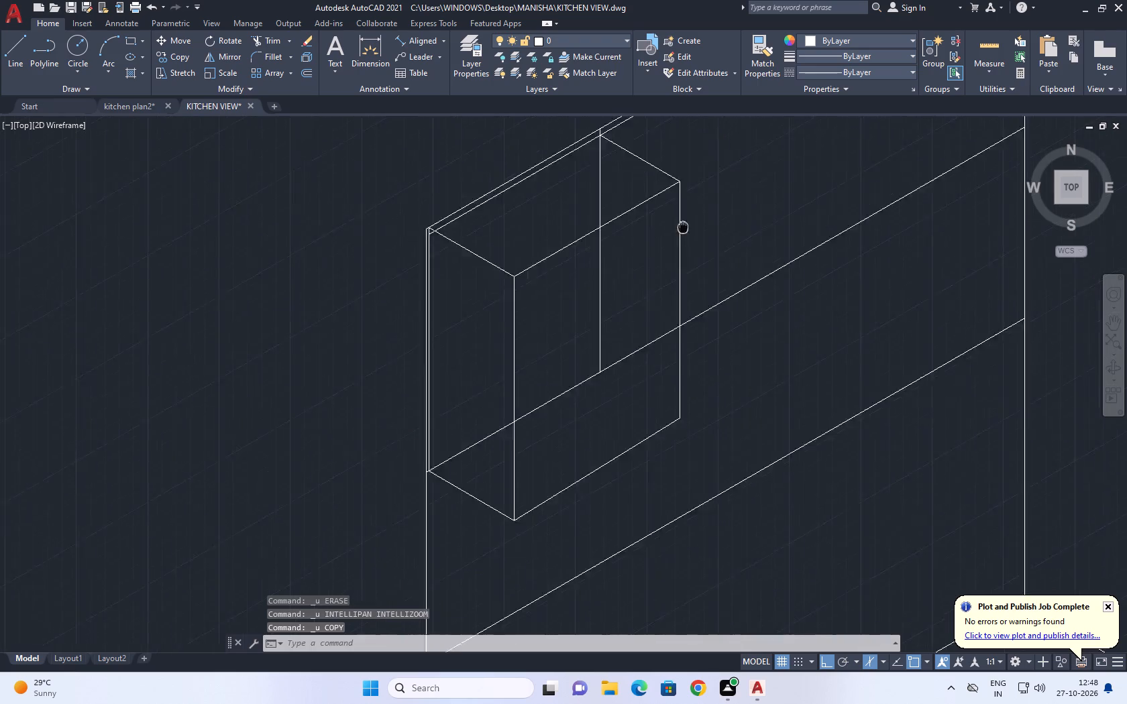
pyautogui.moveTo(667, 258); pyautogui.dragTo(655, 341, button='middle')
pyautogui.press('l')
pyautogui.press('space')
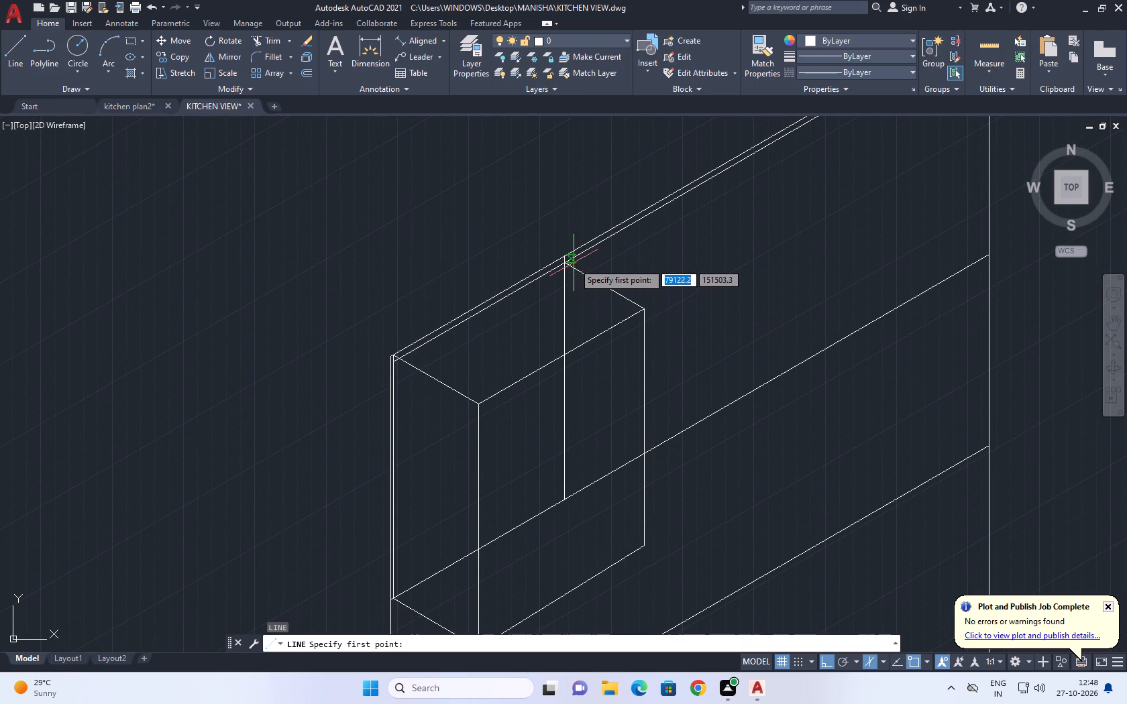
pyautogui.click(565, 261)
pyautogui.moveTo(711, 175); pyautogui.dragTo(657, 245, button='middle')
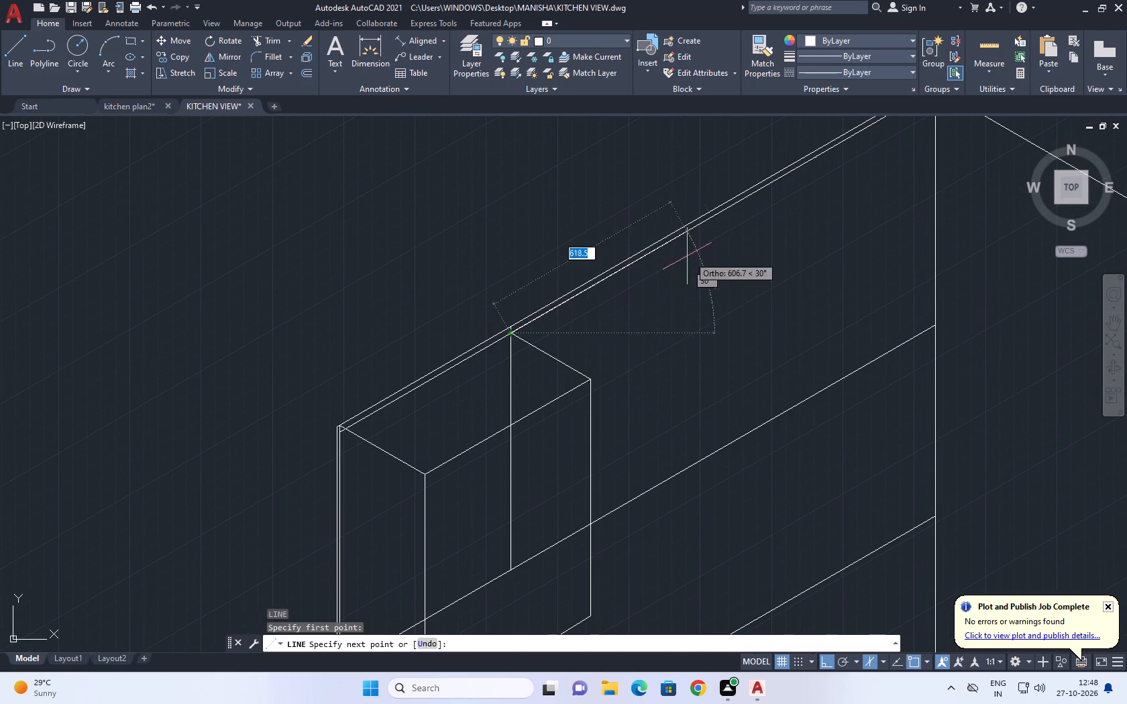
pyautogui.click(698, 225)
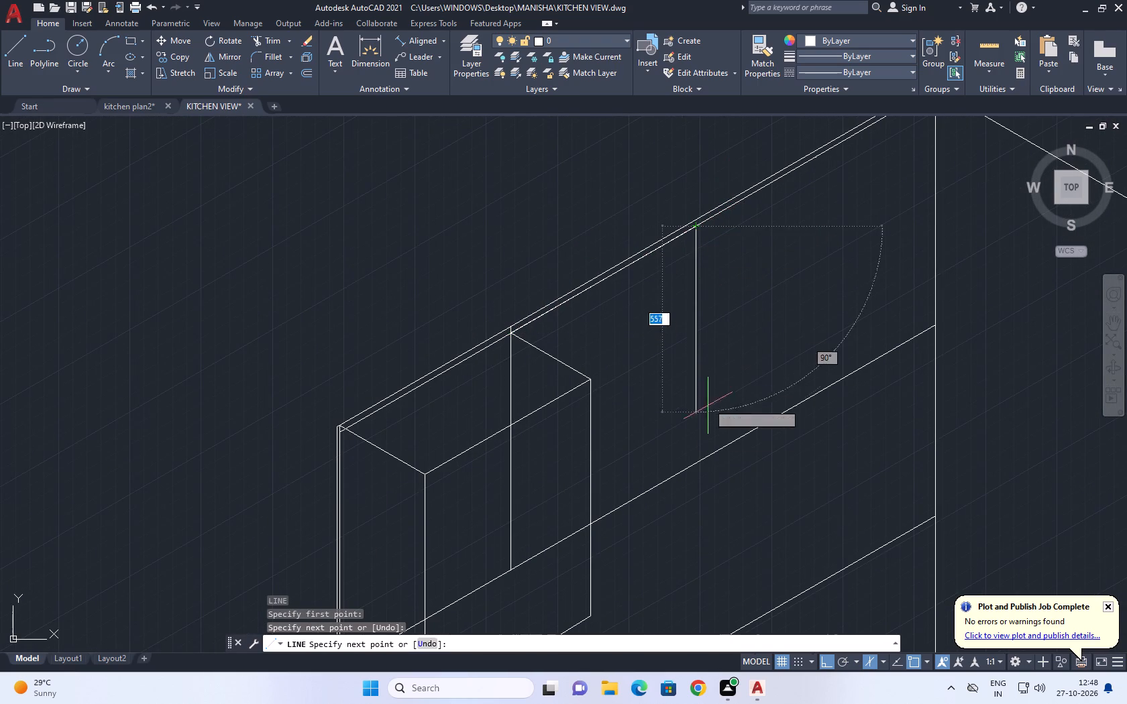
pyautogui.moveTo(737, 492); pyautogui.dragTo(669, 239, button='middle')
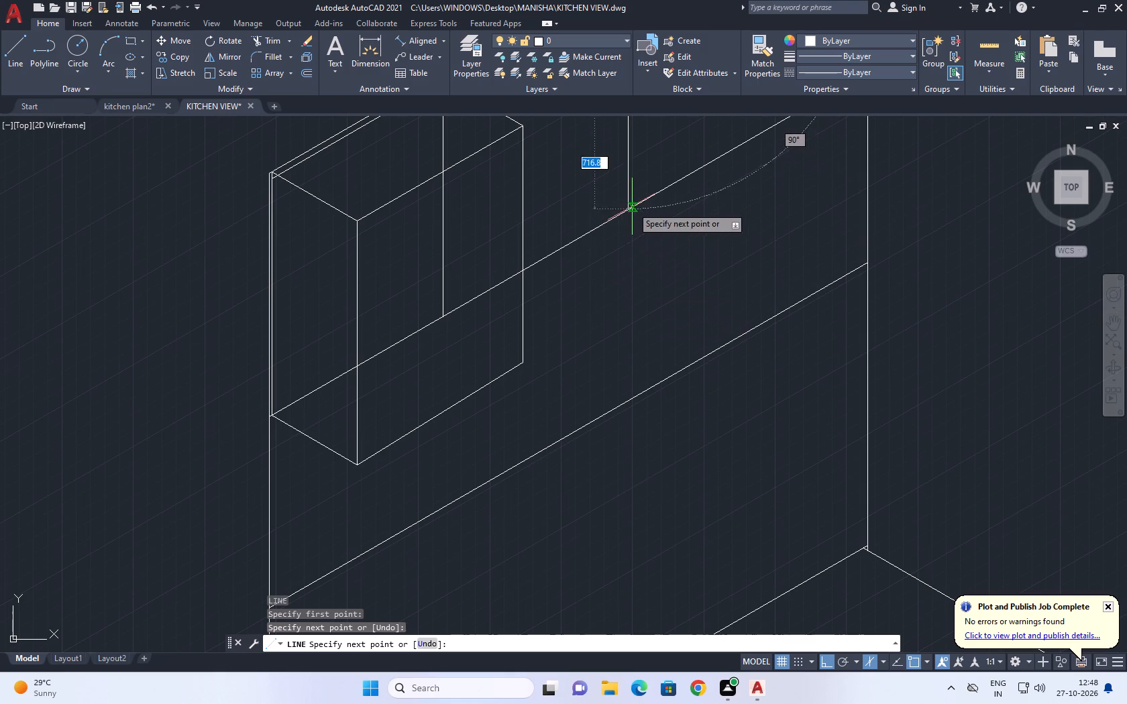
pyautogui.click(631, 261)
pyautogui.press('Escape')
# Trim the new vertical's end below the cabinet's lower wall line.
pyautogui.write('TR')
pyautogui.press('space')
pyautogui.click(631, 212)
pyautogui.click(620, 237)
pyautogui.press('Escape')
pyautogui.scroll(-2, 639, 238)
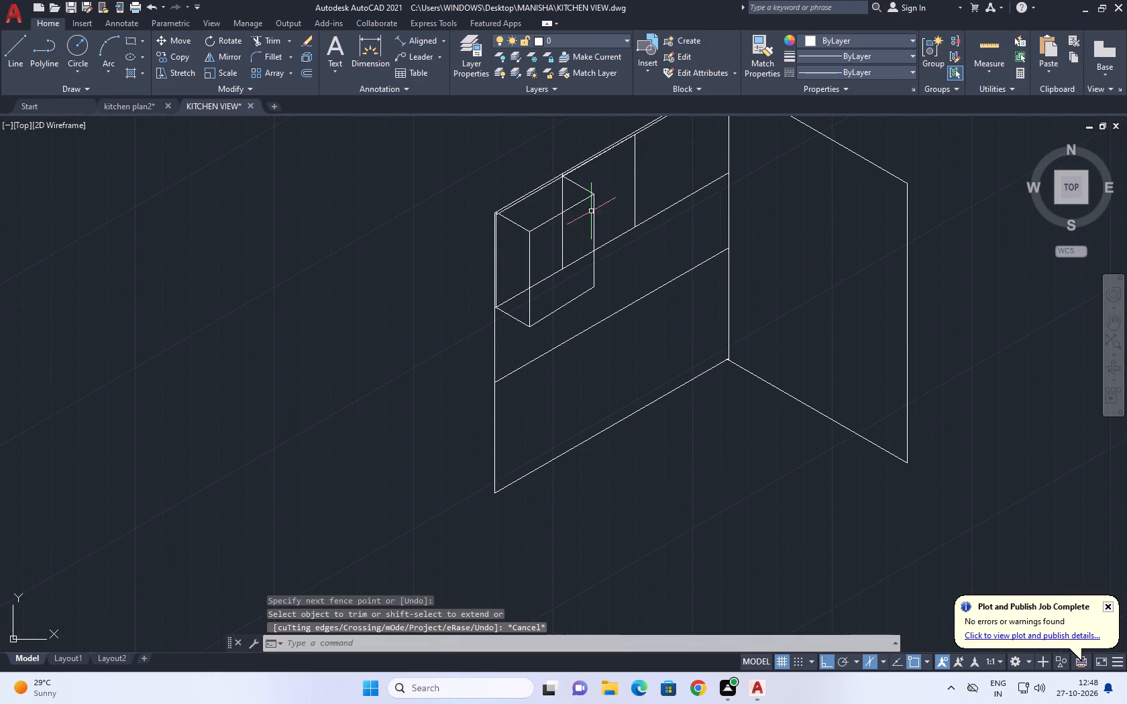
# Draw a line about 720 mm long at 30° from the box's inner front top corner, extending the front top edge.
pyautogui.scroll(2, 586, 198)
pyautogui.moveTo(585, 198); pyautogui.dragTo(588, 266, button='middle')
pyautogui.moveTo(657, 233); pyautogui.dragTo(600, 253, button='middle')
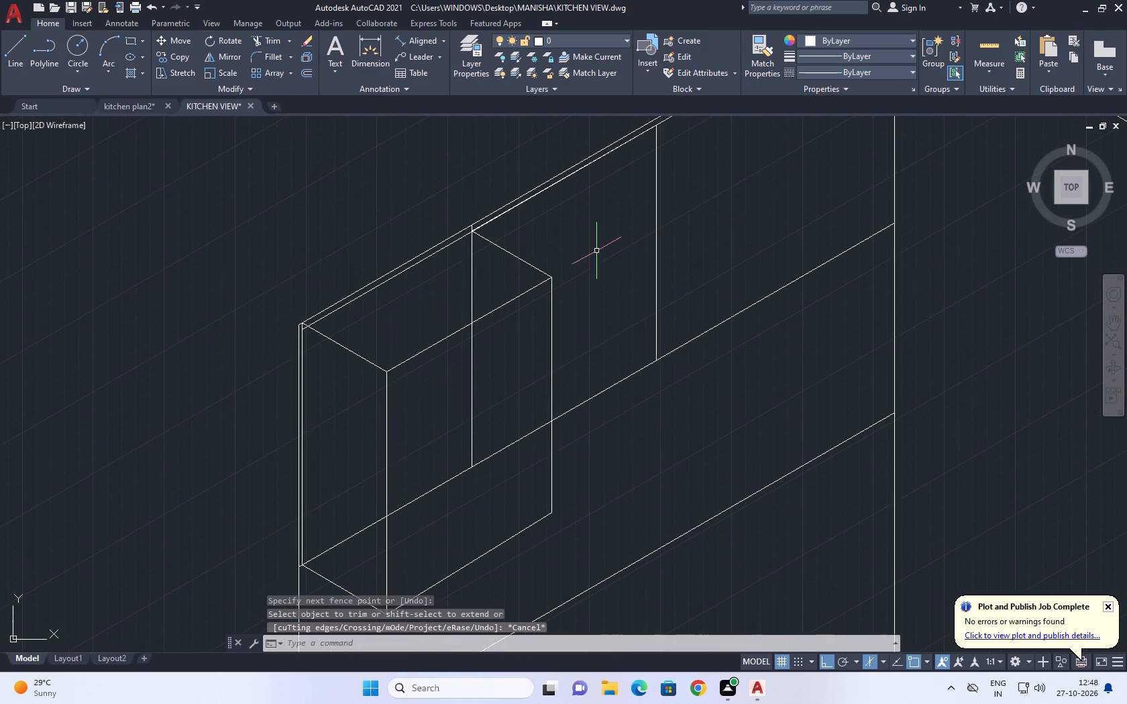
pyautogui.write('L')
pyautogui.press('space')
pyautogui.click(551, 277)
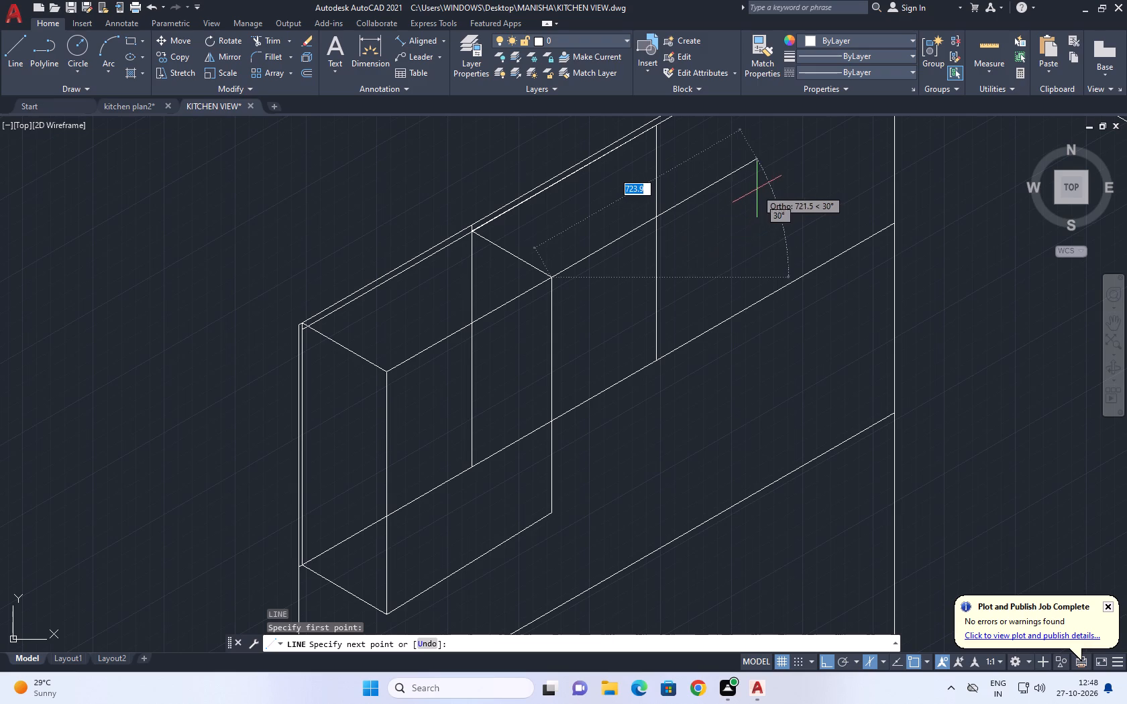
pyautogui.click(757, 187)
pyautogui.press('space')
pyautogui.moveTo(663, 217); pyautogui.dragTo(608, 365, button='middle')
# Draw a depth line about 463 mm long at 330° from the new division's top, using the left isoplane.
pyautogui.press('l')
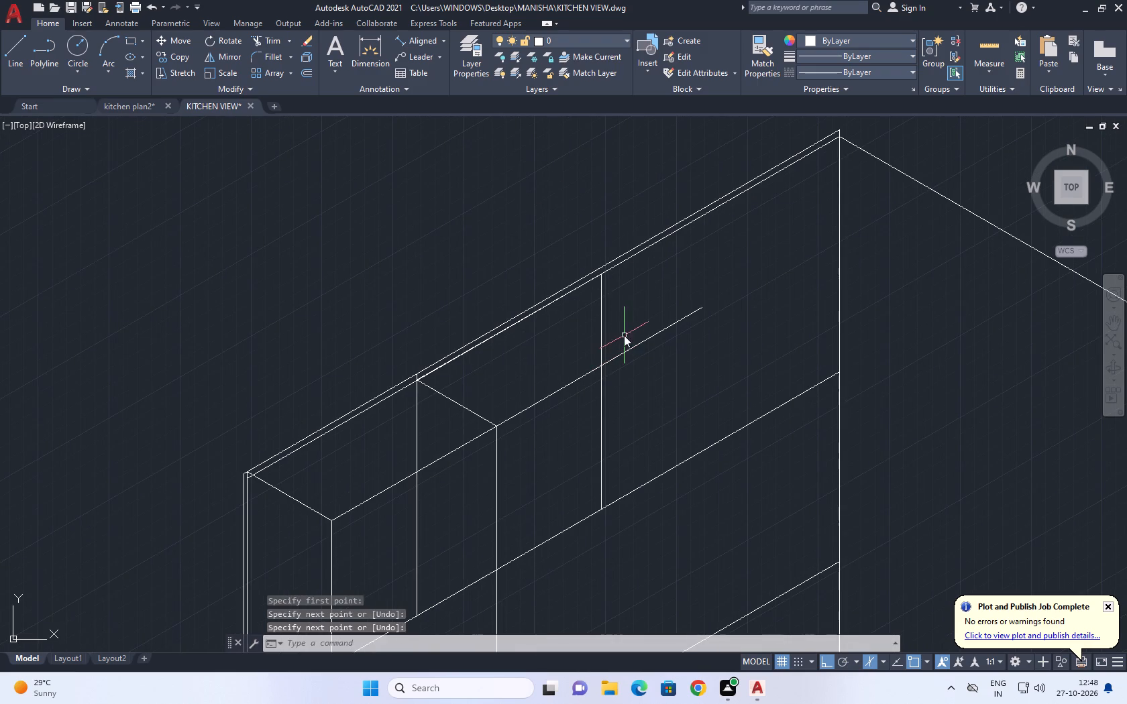
pyautogui.press('space')
pyautogui.click(598, 276)
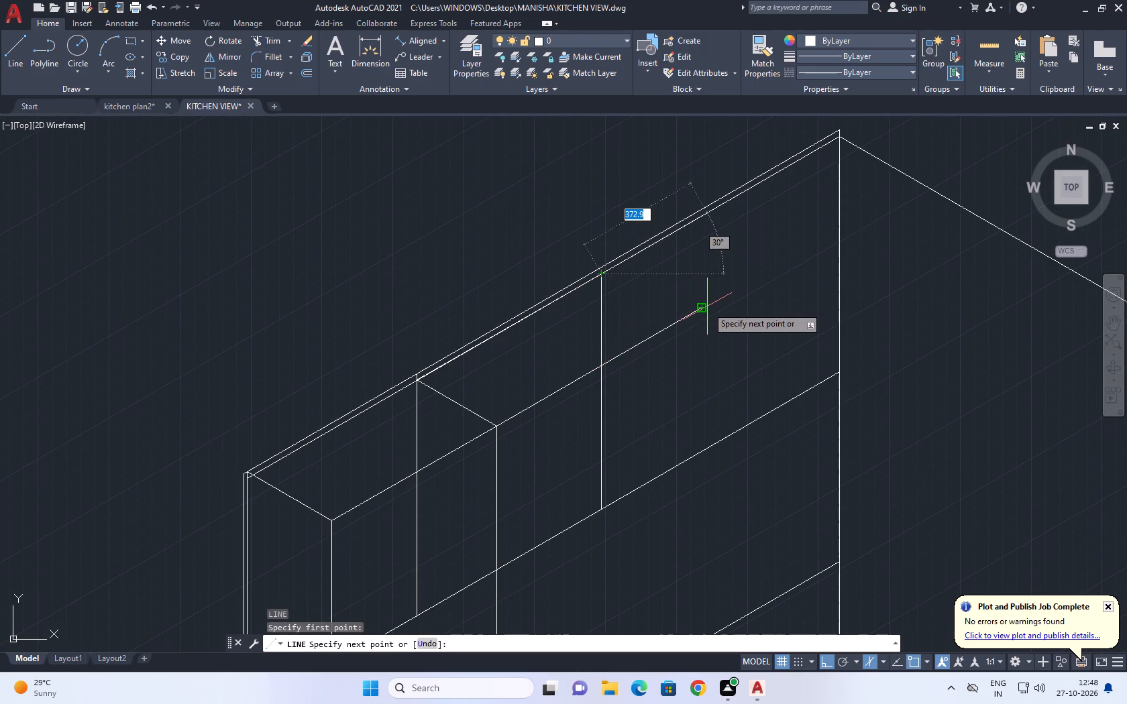
pyautogui.scroll(2, 700, 312)
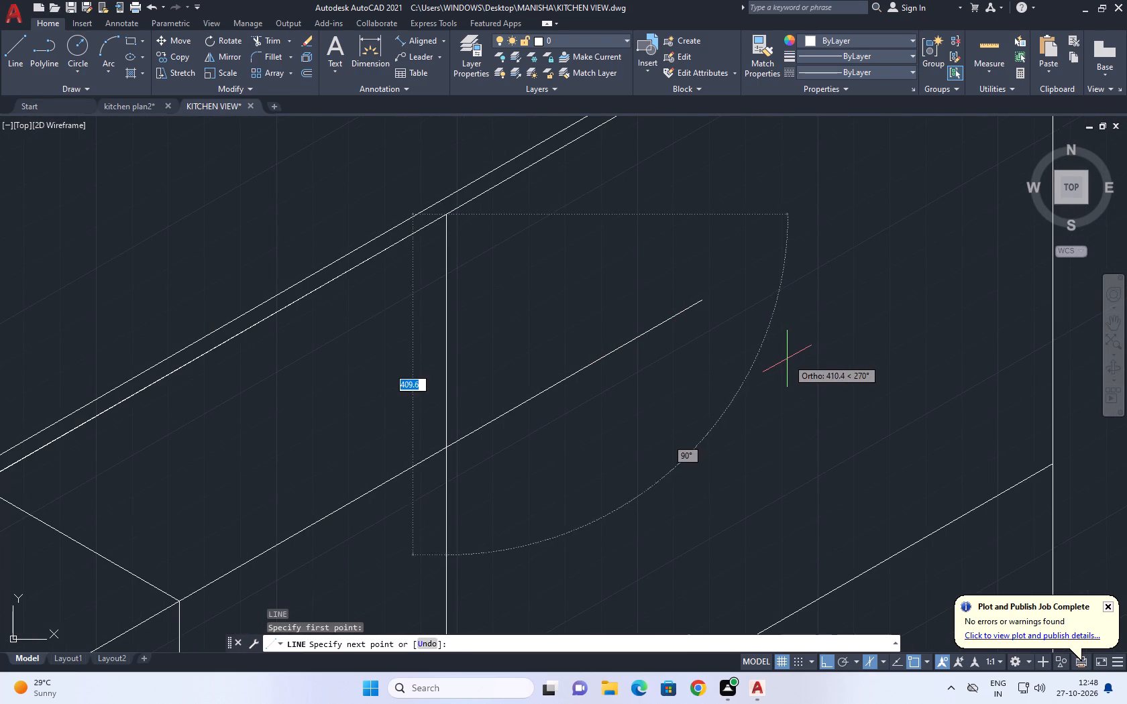
pyautogui.press('F5')
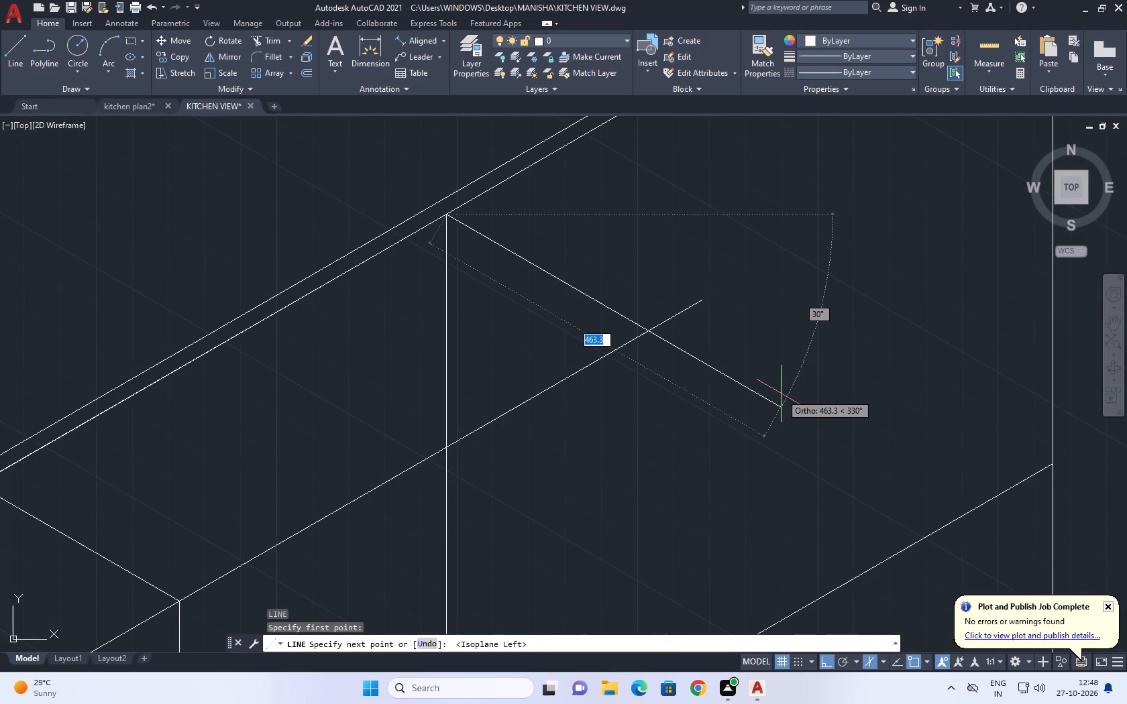
pyautogui.click(781, 394)
pyautogui.press('Escape')
# Trim the overhanging ends of the front top edge and the new depth line beyond their crossing.
pyautogui.write('TR')
pyautogui.press('space')
pyautogui.click(697, 288)
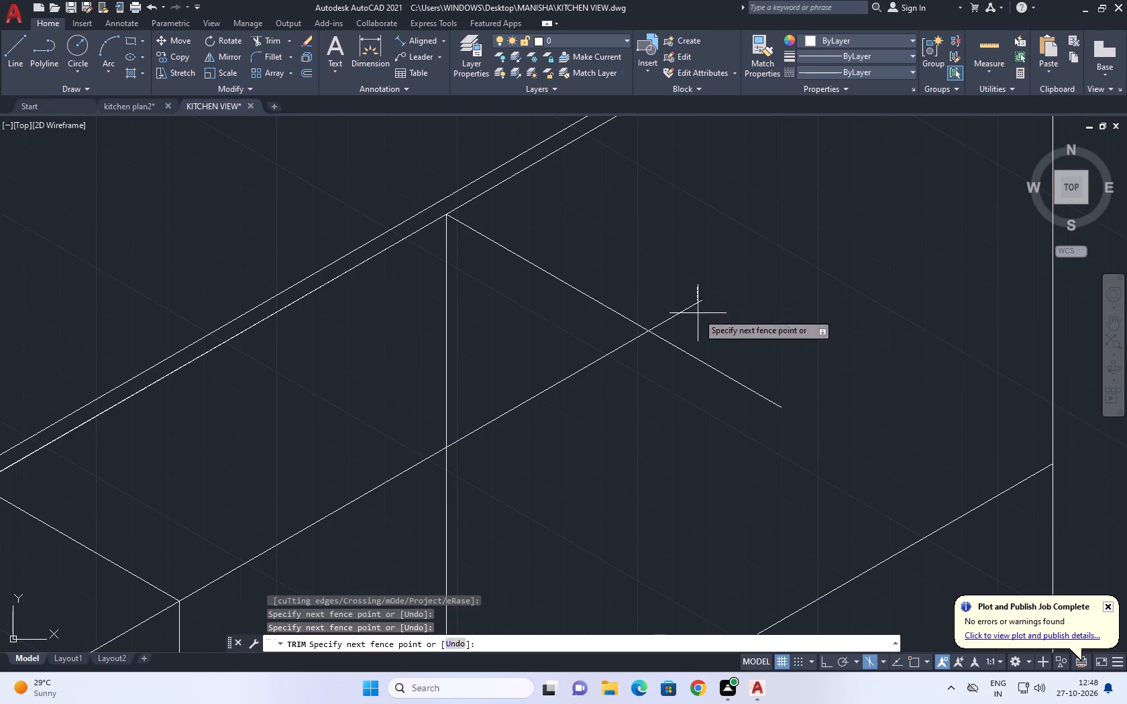
pyautogui.click(700, 404)
pyautogui.scroll(-4, 751, 312)
pyautogui.press('Escape')
pyautogui.moveTo(733, 369); pyautogui.dragTo(718, 291, button='middle')
pyautogui.scroll(2, 712, 290)
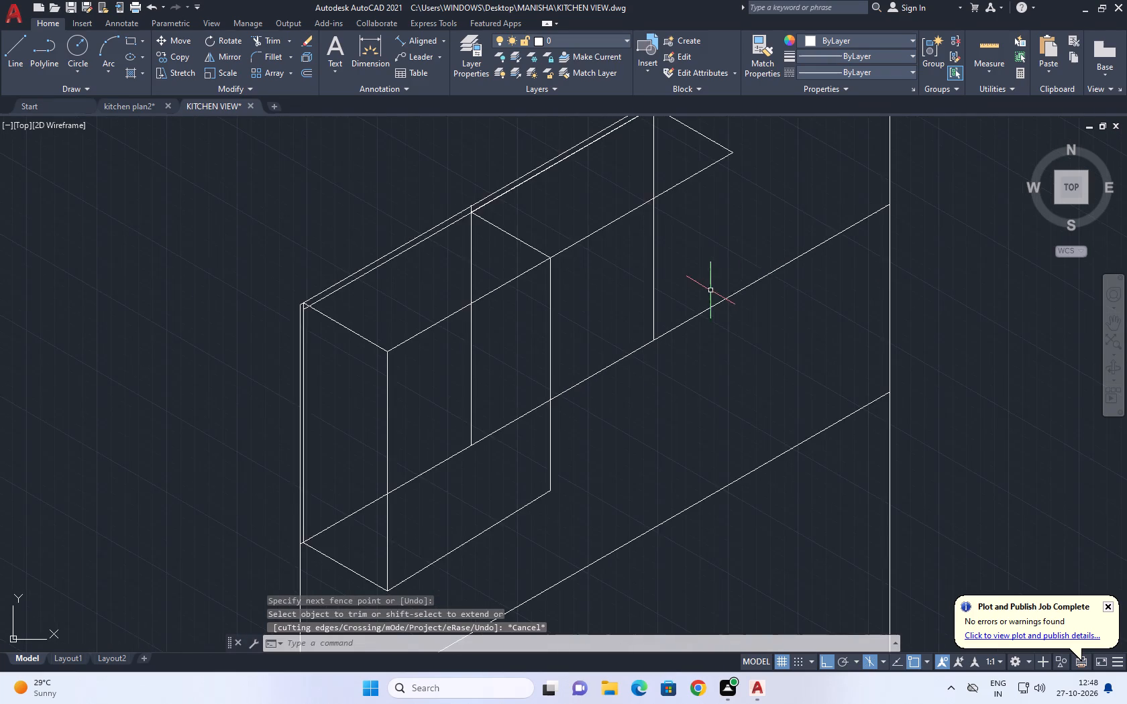
# Draw a 720 mm vertical at 270° from the second box's front top corner, continuing at 210° to the first box's inner front bottom corner.
pyautogui.scroll(1, 710, 290)
pyautogui.press('l')
pyautogui.press('space')
pyautogui.moveTo(702, 220); pyautogui.dragTo(691, 314, button='middle')
pyautogui.click(732, 164)
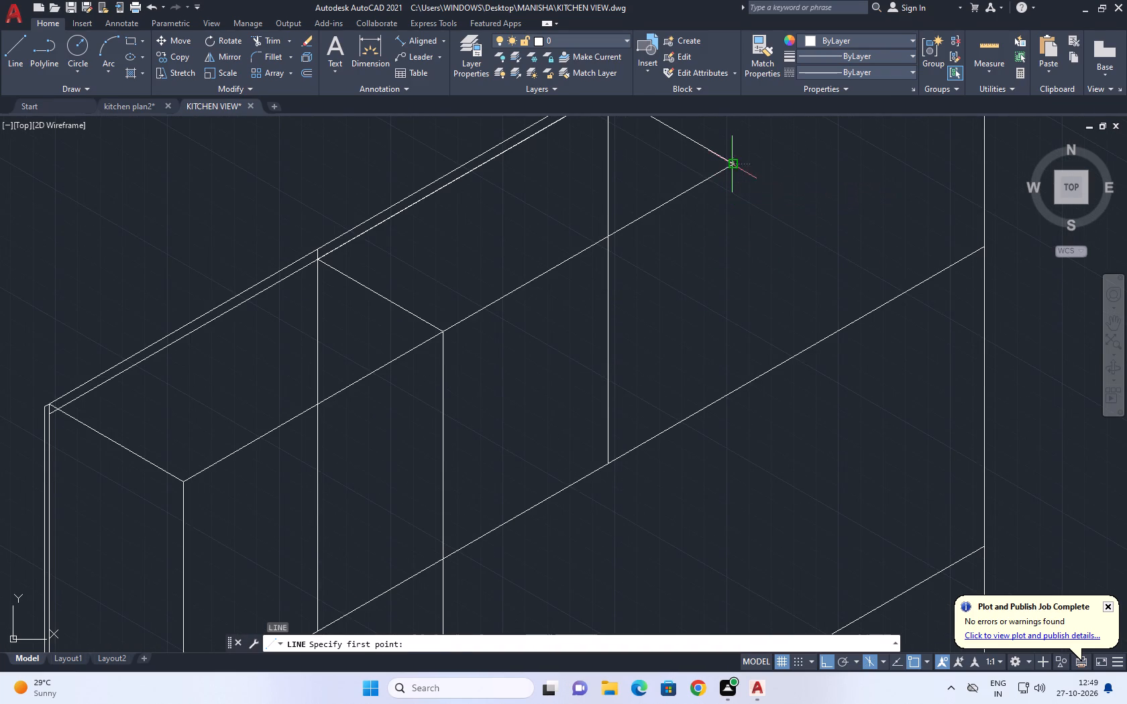
pyautogui.moveTo(724, 438); pyautogui.dragTo(721, 341, button='middle')
pyautogui.scroll(-3, 727, 329)
pyautogui.scroll(2, 718, 373)
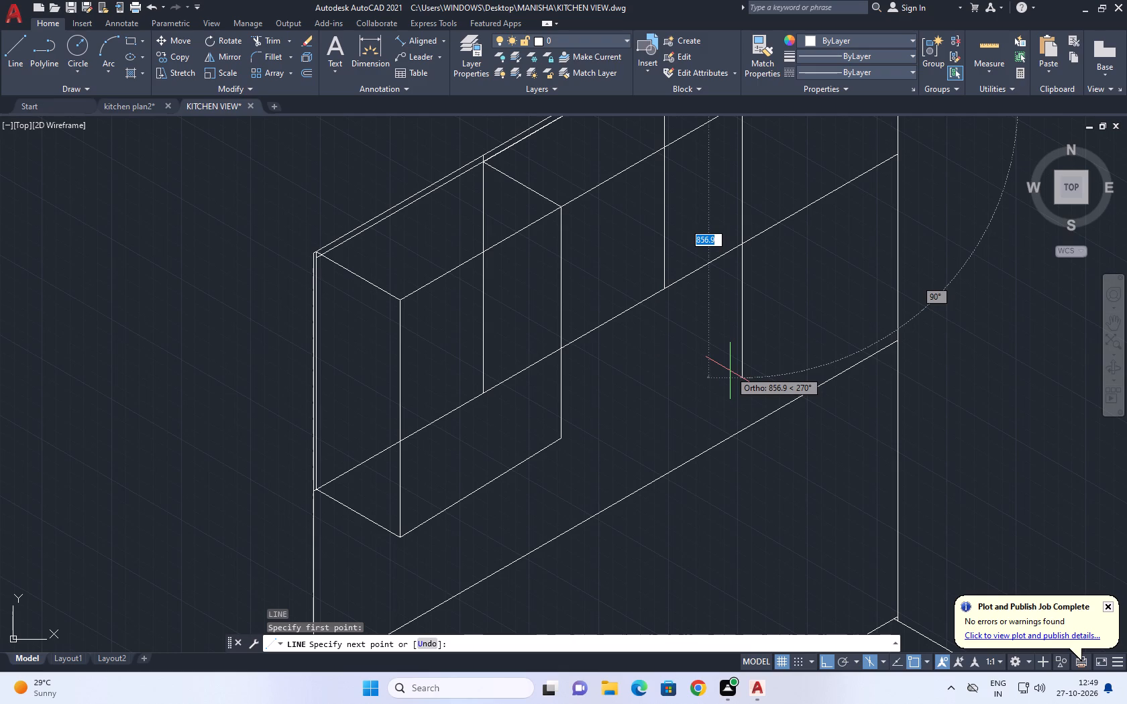
pyautogui.write('720')
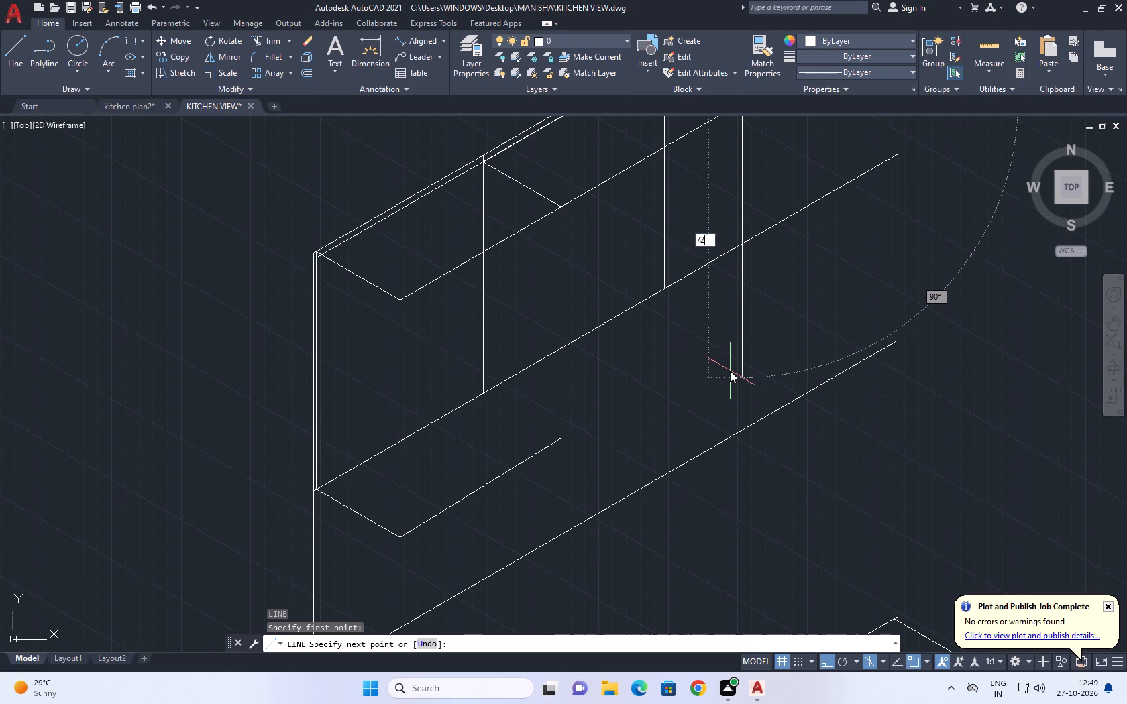
pyautogui.press('Return')
pyautogui.scroll(1, 596, 272)
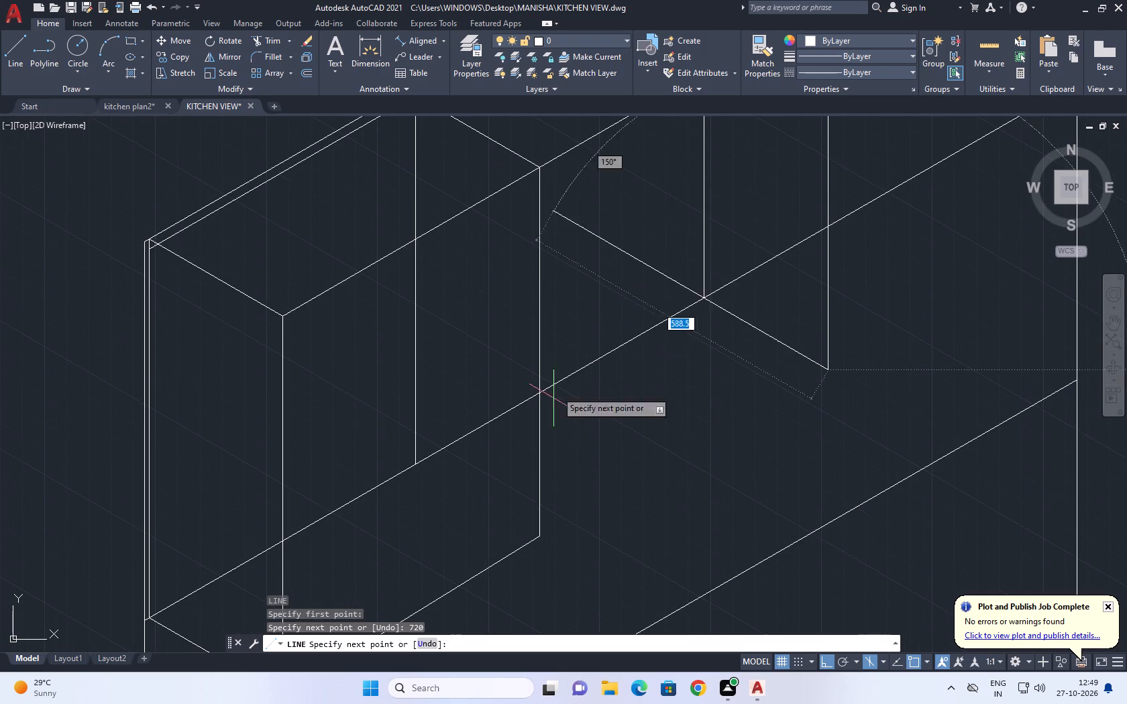
pyautogui.moveTo(597, 430); pyautogui.dragTo(570, 387, button='middle')
pyautogui.press('F5')
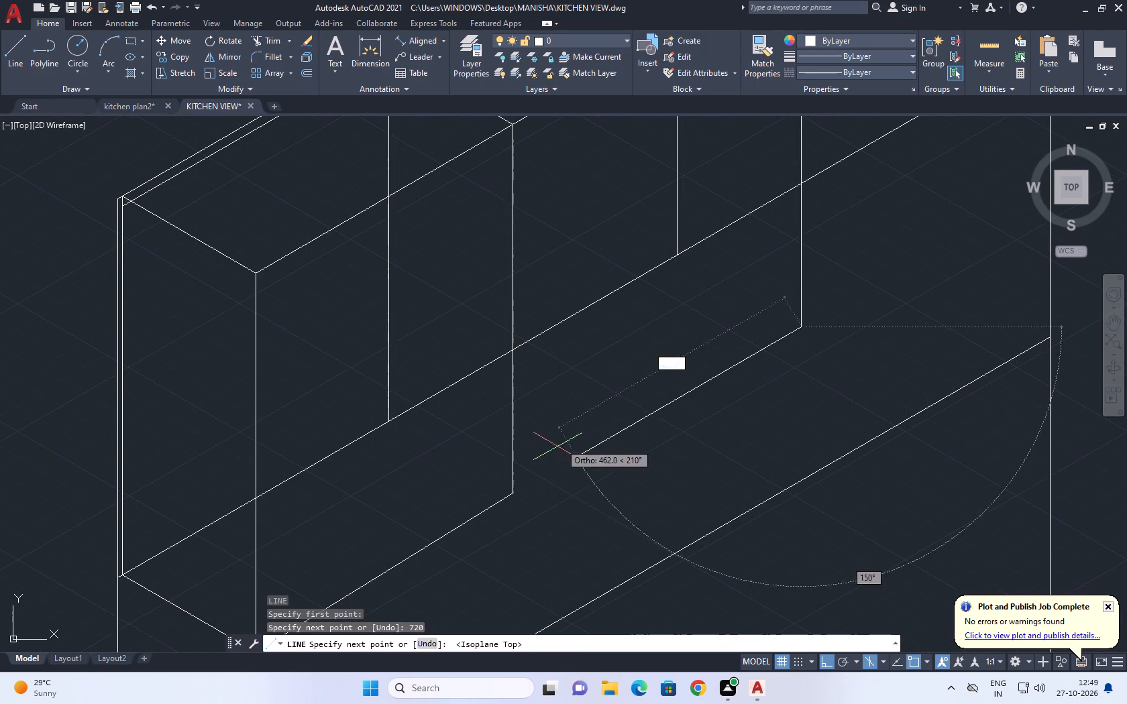
pyautogui.click(511, 493)
pyautogui.press('Escape')
pyautogui.scroll(-3, 694, 370)
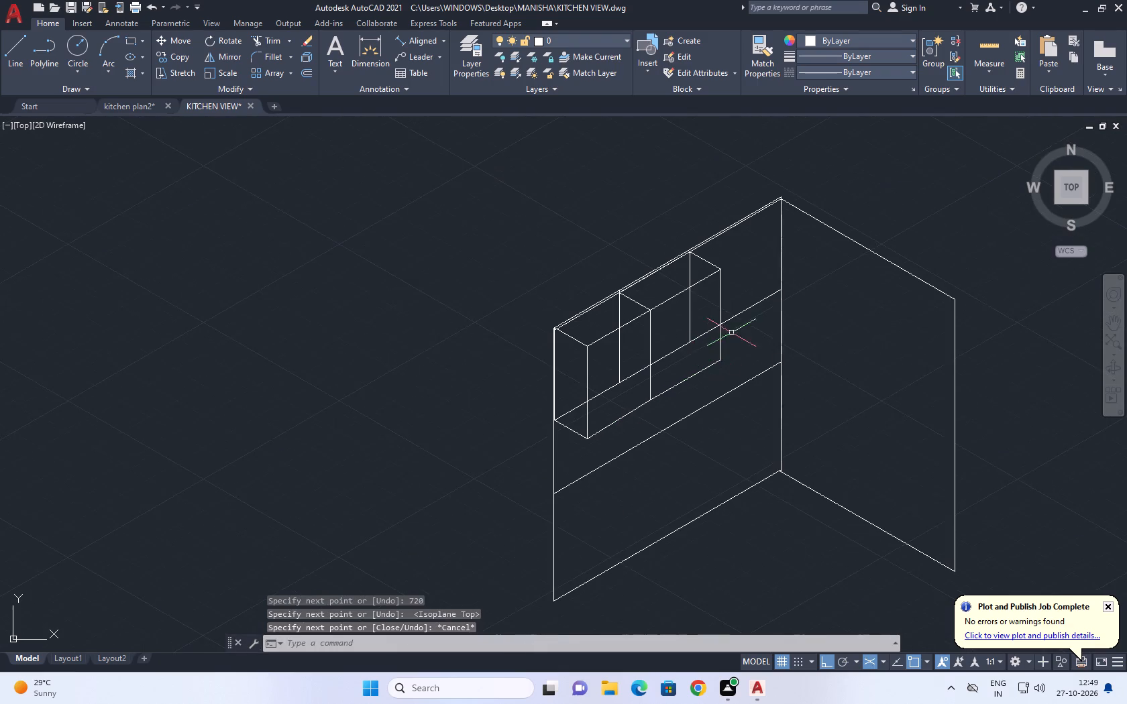
# Draw a line at 30° from the second box's inner front top corner, extending past the adjoining wall's top line.
pyautogui.moveTo(701, 351); pyautogui.dragTo(688, 365, button='middle')
pyautogui.press('space')
pyautogui.scroll(3, 704, 275)
pyautogui.moveTo(741, 297); pyautogui.dragTo(699, 341, button='middle')
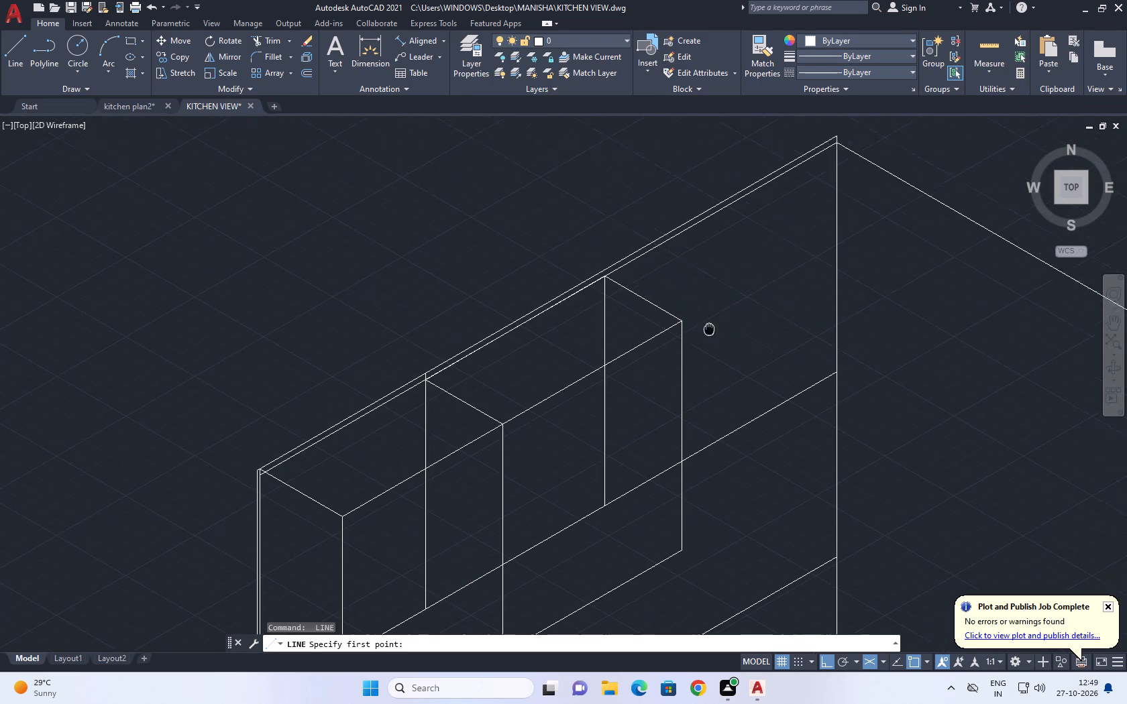
pyautogui.moveTo(699, 341); pyautogui.dragTo(675, 359, button='middle')
pyautogui.scroll(1, 675, 359)
pyautogui.scroll(-3, 808, 248)
pyautogui.click(761, 279)
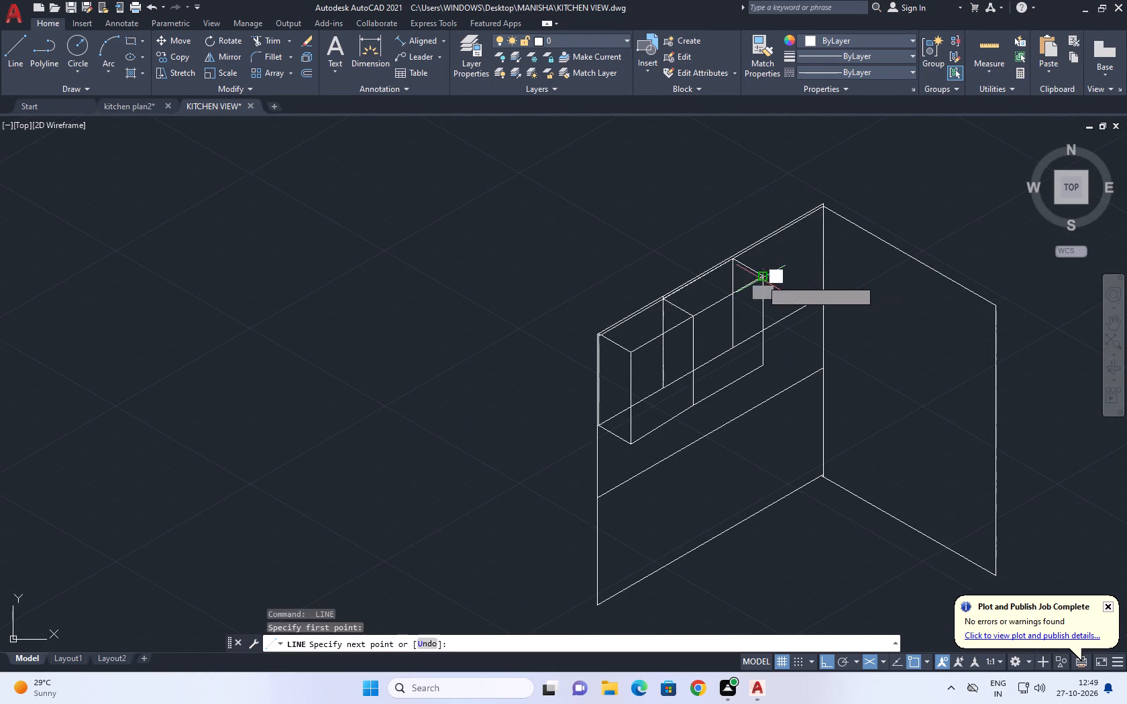
pyautogui.scroll(2, 841, 243)
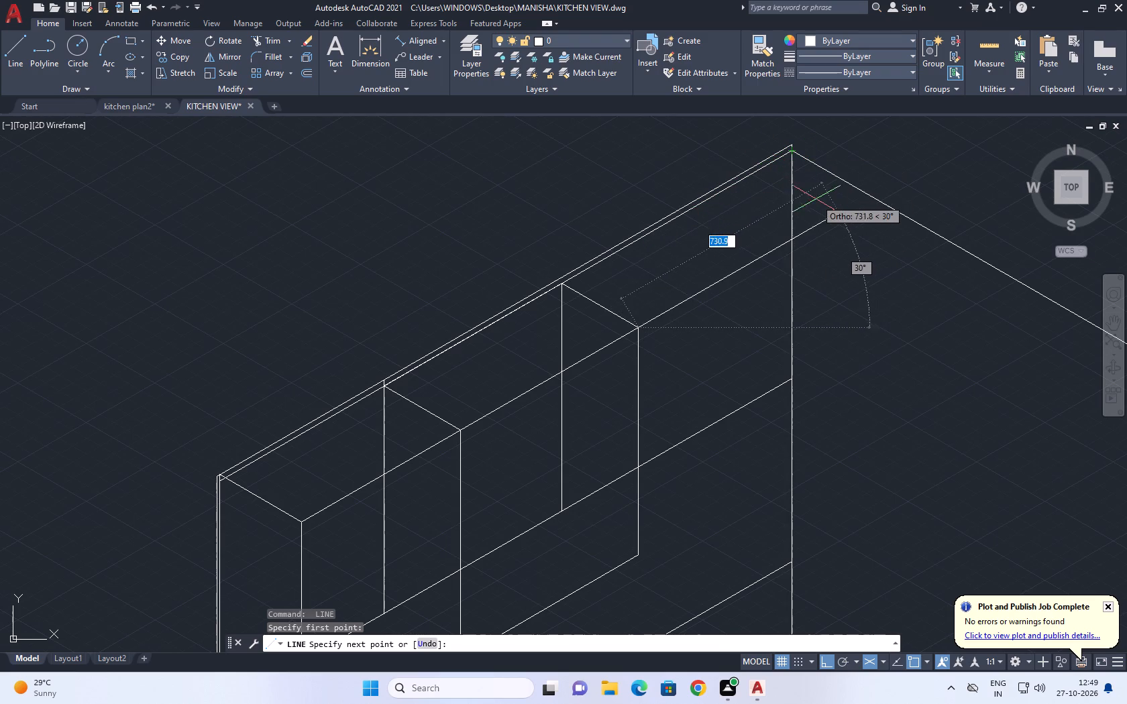
pyautogui.moveTo(821, 203); pyautogui.dragTo(813, 192, button='middle')
pyautogui.moveTo(841, 196); pyautogui.dragTo(716, 245, button='middle')
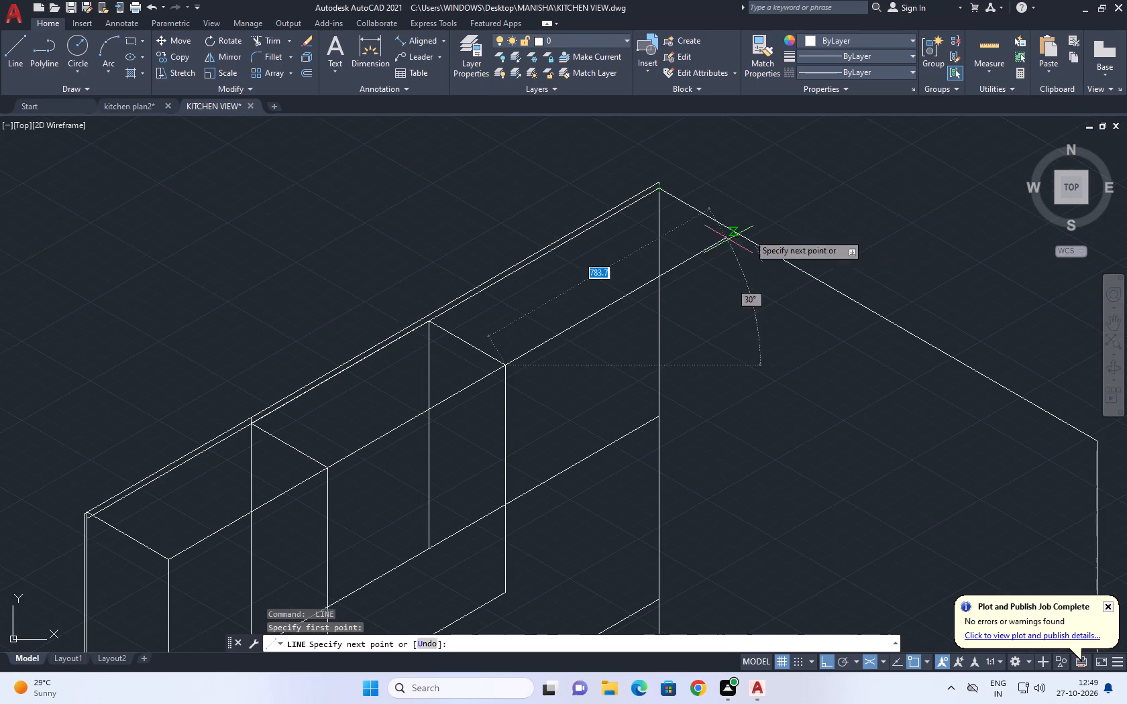
pyautogui.click(796, 219)
pyautogui.press('Escape')
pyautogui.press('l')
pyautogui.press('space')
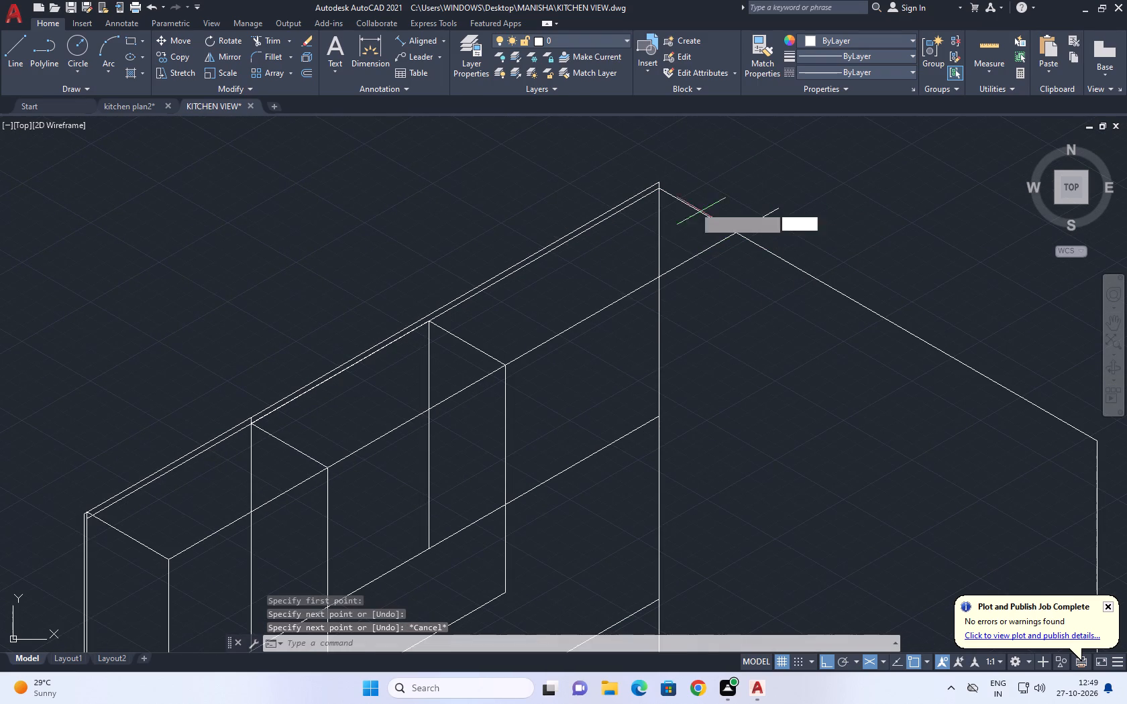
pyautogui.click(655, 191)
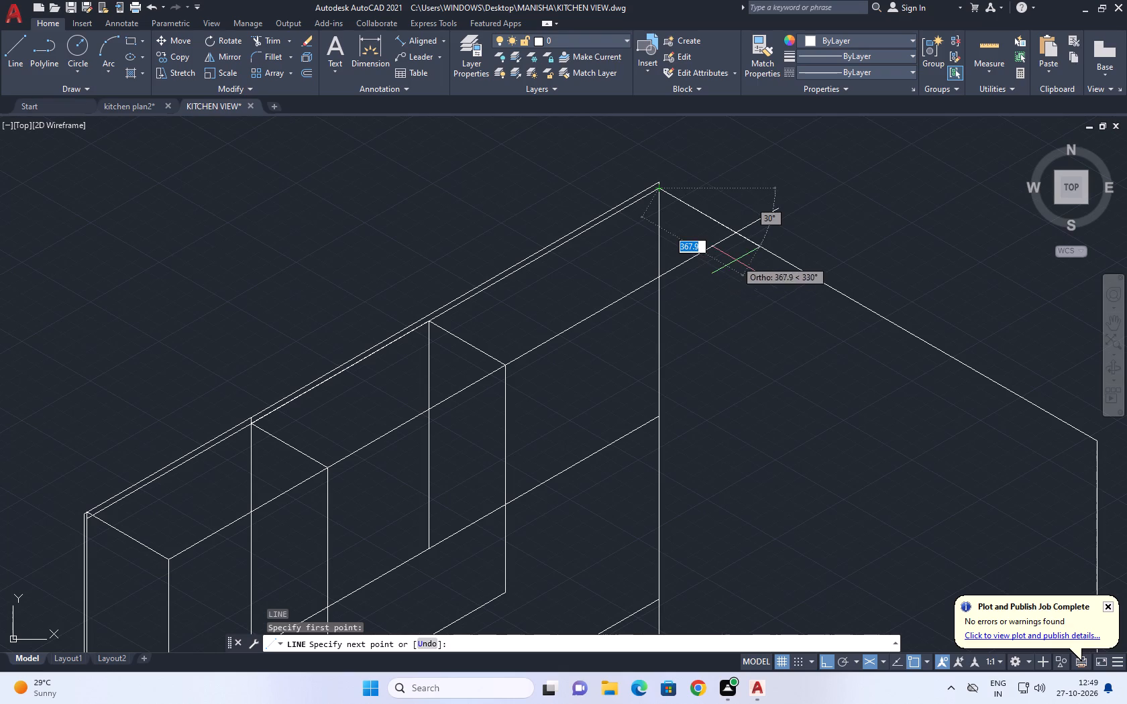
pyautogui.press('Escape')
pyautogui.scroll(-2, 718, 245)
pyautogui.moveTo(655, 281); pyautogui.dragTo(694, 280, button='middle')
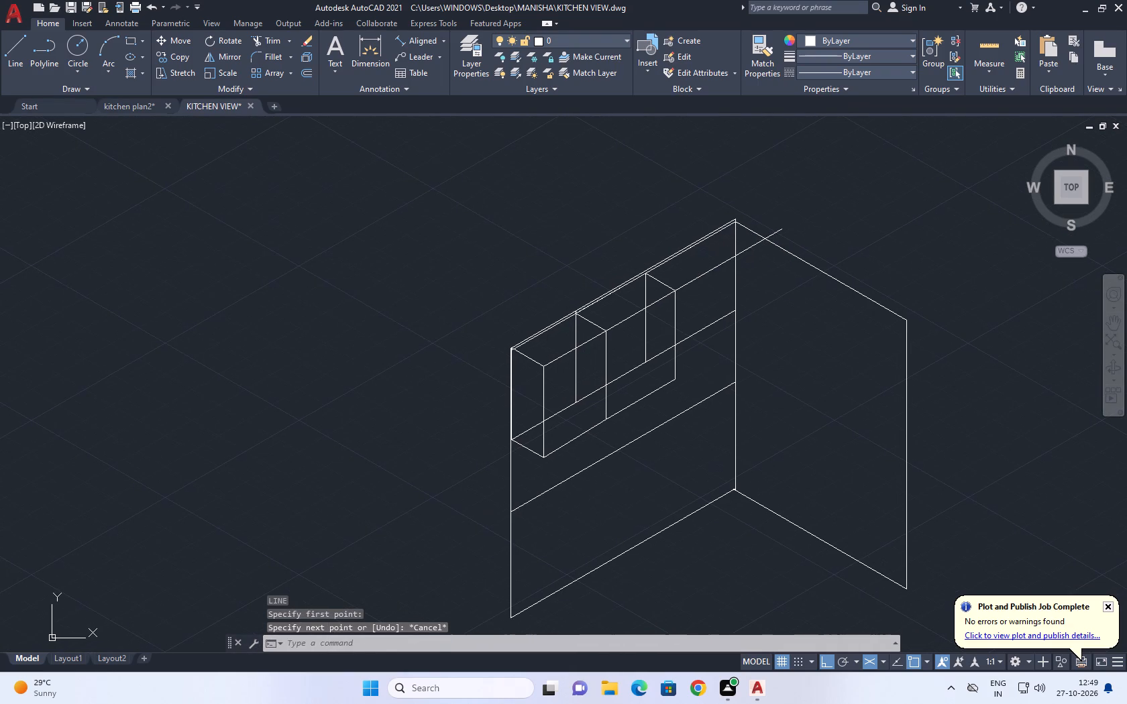
# Trim the end of the cabinets' front top line that overhangs the adjoining wall's top line.
pyautogui.write('TR')
pyautogui.press('space')
pyautogui.scroll(2, 775, 219)
pyautogui.click(775, 225)
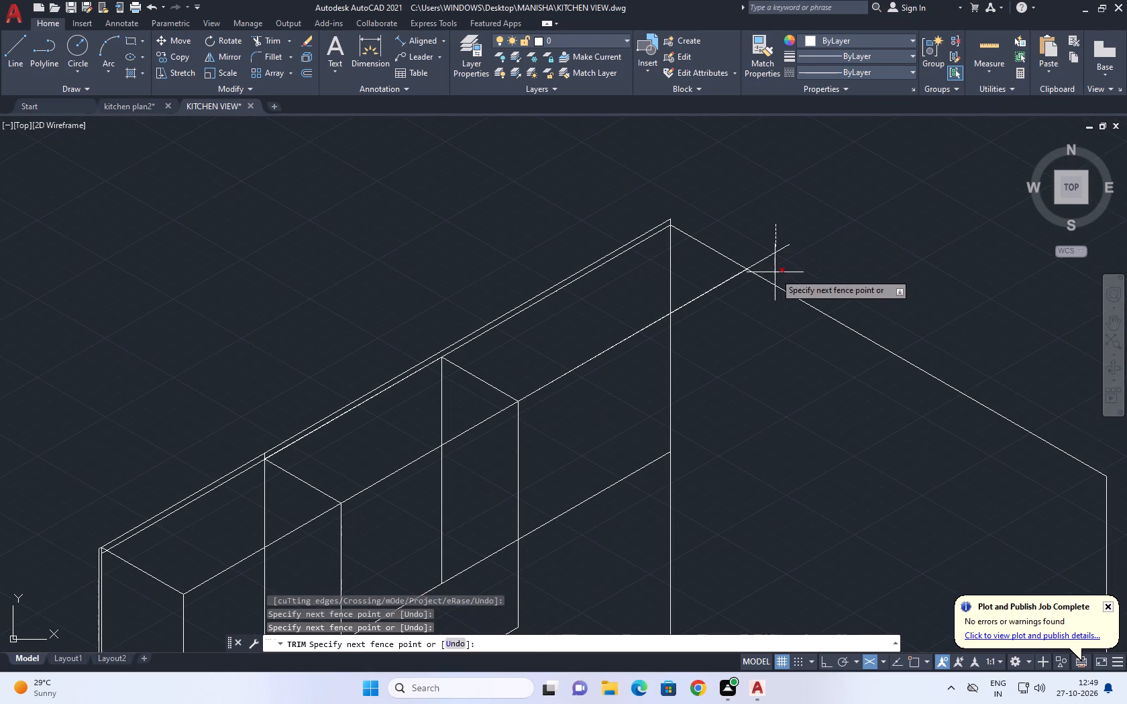
pyautogui.click(776, 276)
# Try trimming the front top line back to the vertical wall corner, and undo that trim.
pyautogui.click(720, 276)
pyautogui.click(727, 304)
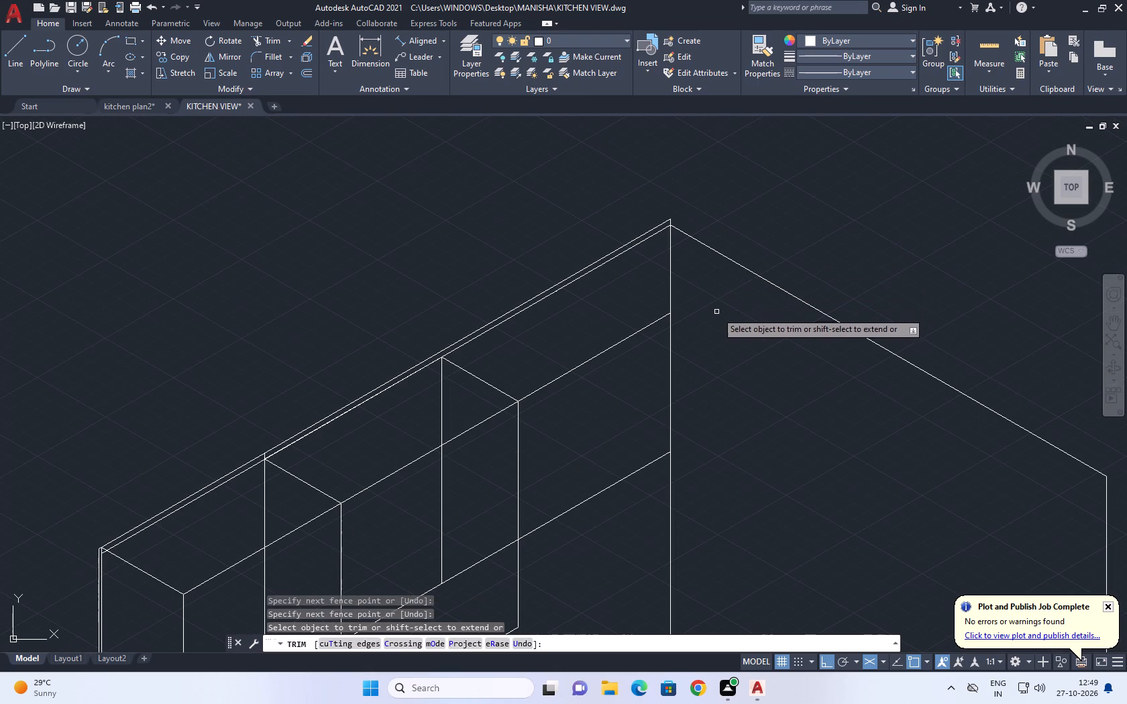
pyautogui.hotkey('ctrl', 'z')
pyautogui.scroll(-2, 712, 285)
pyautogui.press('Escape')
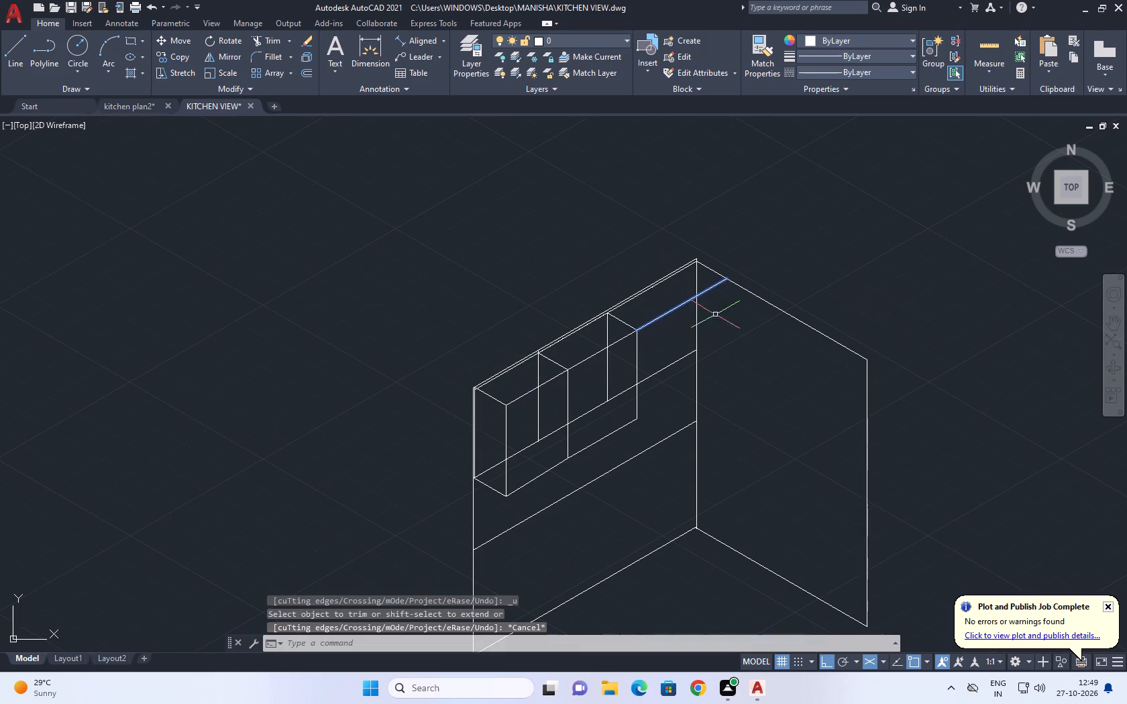
# Draw a line at 30° from the second box's inner front bottom corner, extending past the vertical wall corner.
pyautogui.moveTo(710, 322); pyautogui.dragTo(722, 269, button='middle')
pyautogui.scroll(3, 652, 363)
pyautogui.moveTo(696, 352); pyautogui.dragTo(655, 379, button='middle')
pyautogui.press('l')
pyautogui.press('space')
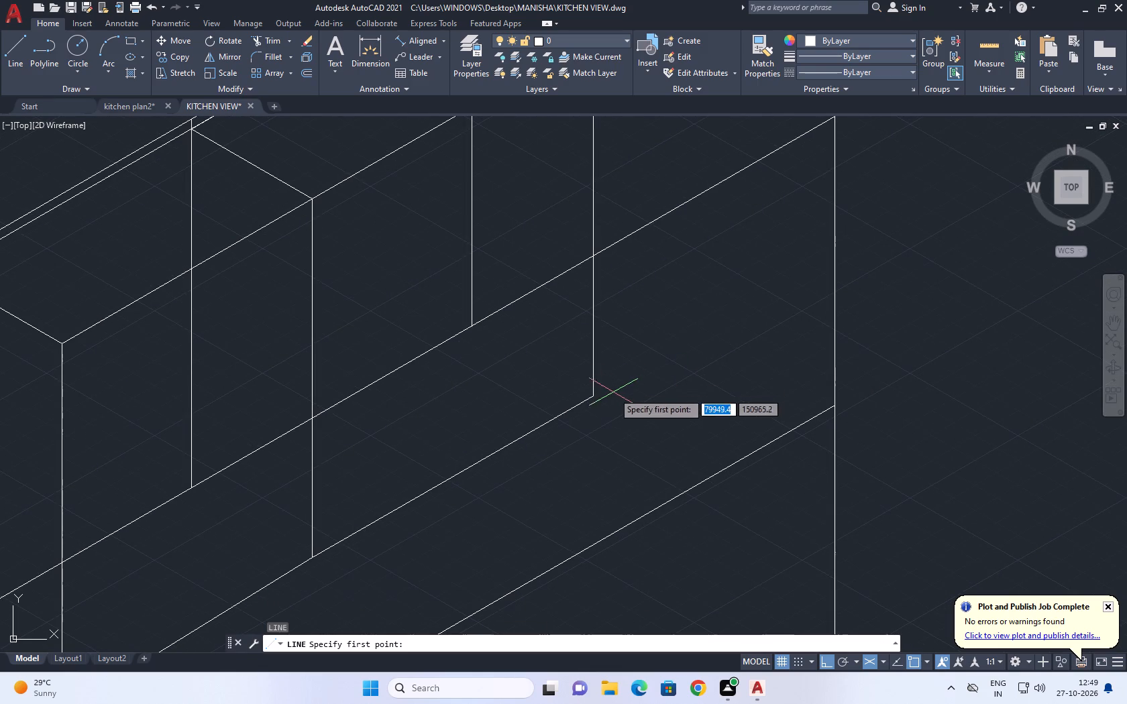
pyautogui.click(594, 397)
pyautogui.scroll(-4, 706, 295)
pyautogui.moveTo(790, 272); pyautogui.dragTo(761, 284, button='middle')
pyautogui.scroll(3, 696, 283)
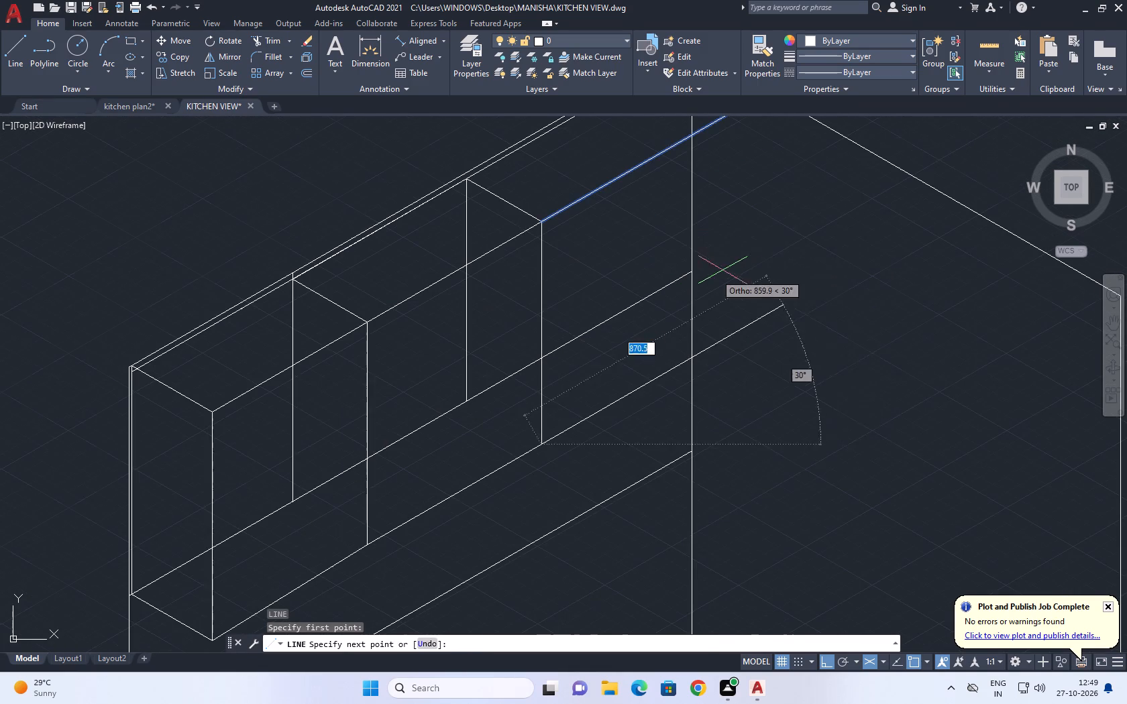
pyautogui.click(803, 229)
pyautogui.press('Escape')
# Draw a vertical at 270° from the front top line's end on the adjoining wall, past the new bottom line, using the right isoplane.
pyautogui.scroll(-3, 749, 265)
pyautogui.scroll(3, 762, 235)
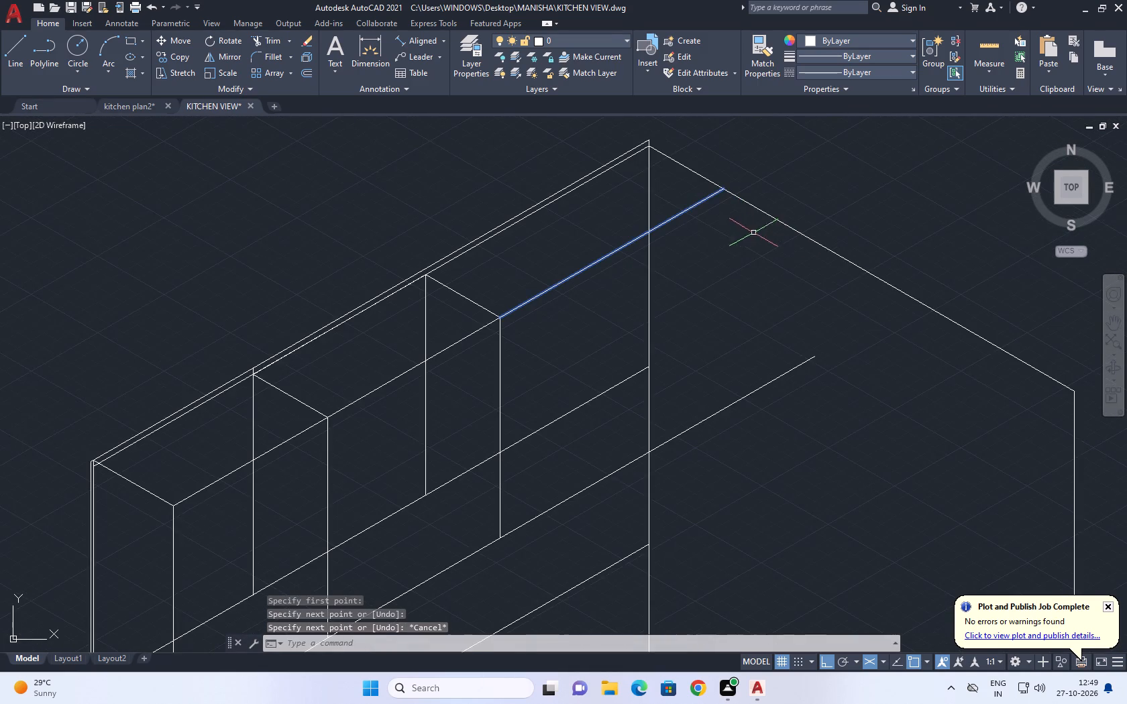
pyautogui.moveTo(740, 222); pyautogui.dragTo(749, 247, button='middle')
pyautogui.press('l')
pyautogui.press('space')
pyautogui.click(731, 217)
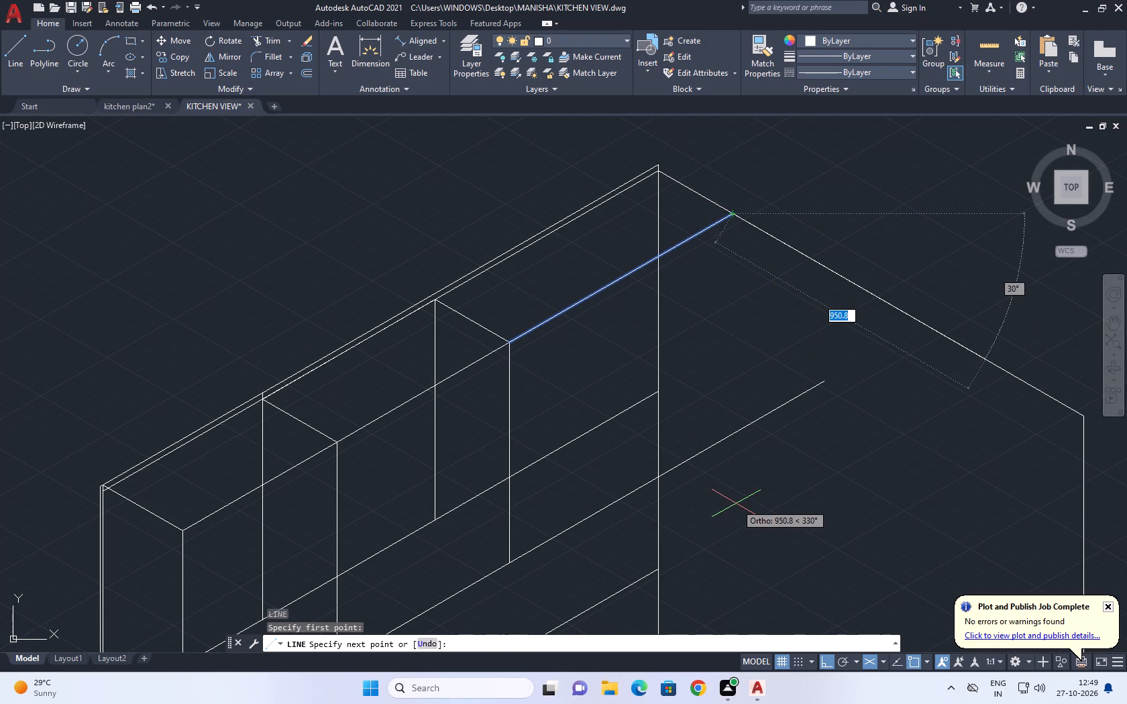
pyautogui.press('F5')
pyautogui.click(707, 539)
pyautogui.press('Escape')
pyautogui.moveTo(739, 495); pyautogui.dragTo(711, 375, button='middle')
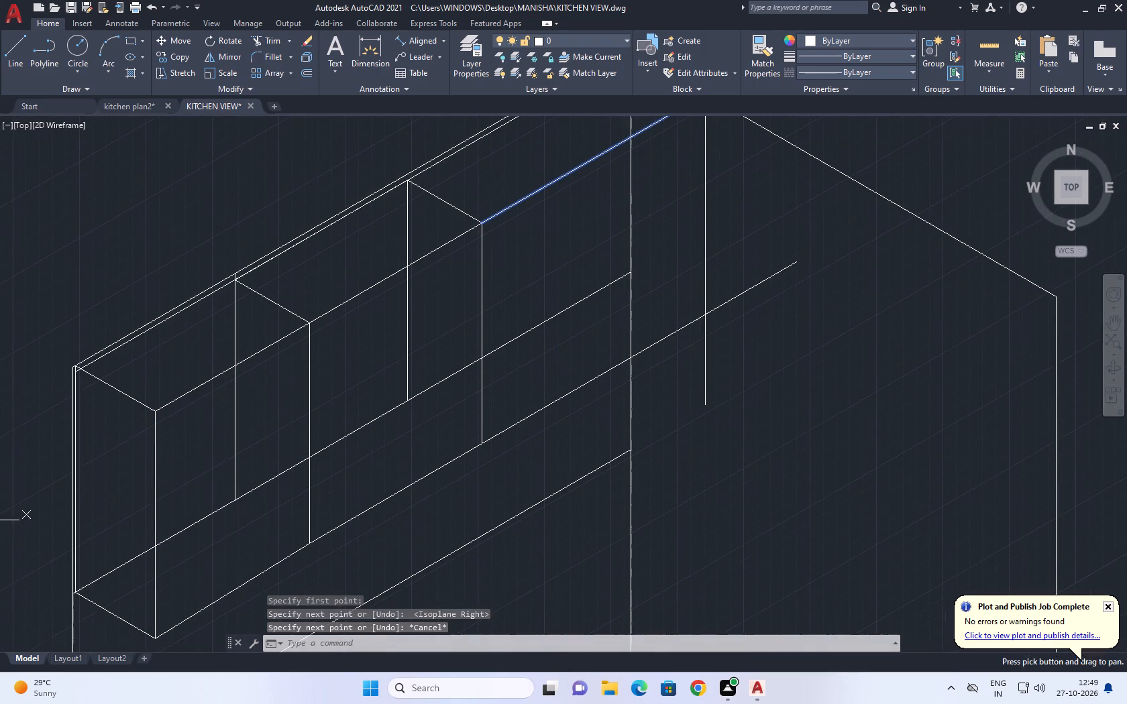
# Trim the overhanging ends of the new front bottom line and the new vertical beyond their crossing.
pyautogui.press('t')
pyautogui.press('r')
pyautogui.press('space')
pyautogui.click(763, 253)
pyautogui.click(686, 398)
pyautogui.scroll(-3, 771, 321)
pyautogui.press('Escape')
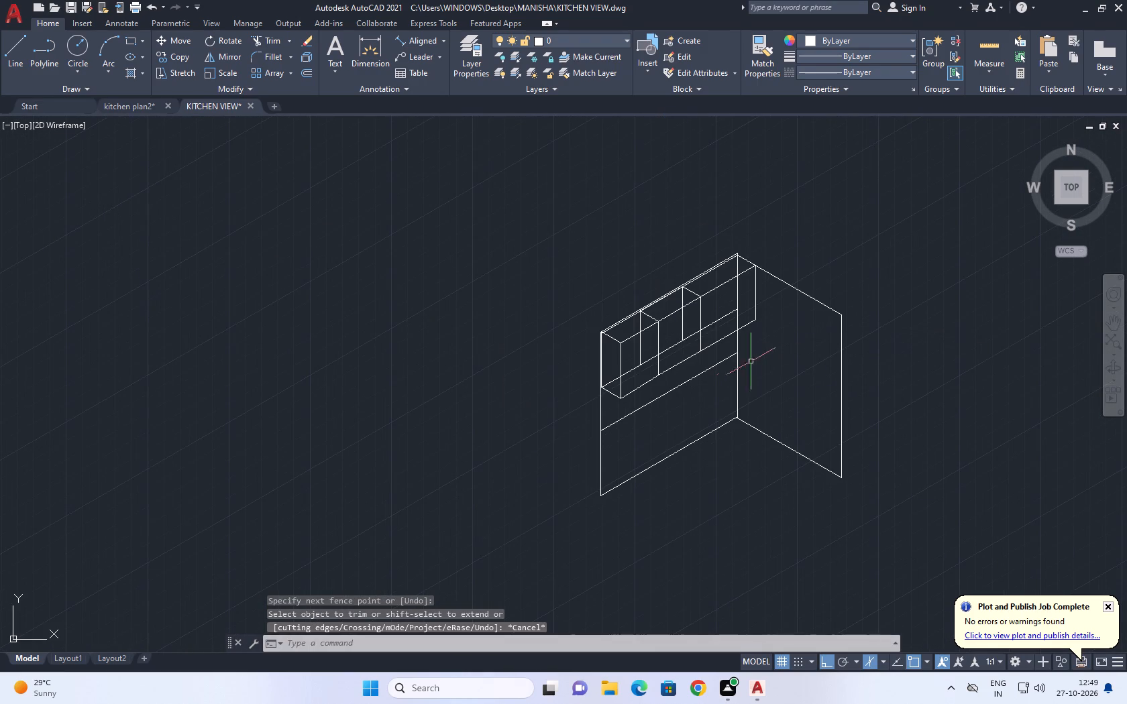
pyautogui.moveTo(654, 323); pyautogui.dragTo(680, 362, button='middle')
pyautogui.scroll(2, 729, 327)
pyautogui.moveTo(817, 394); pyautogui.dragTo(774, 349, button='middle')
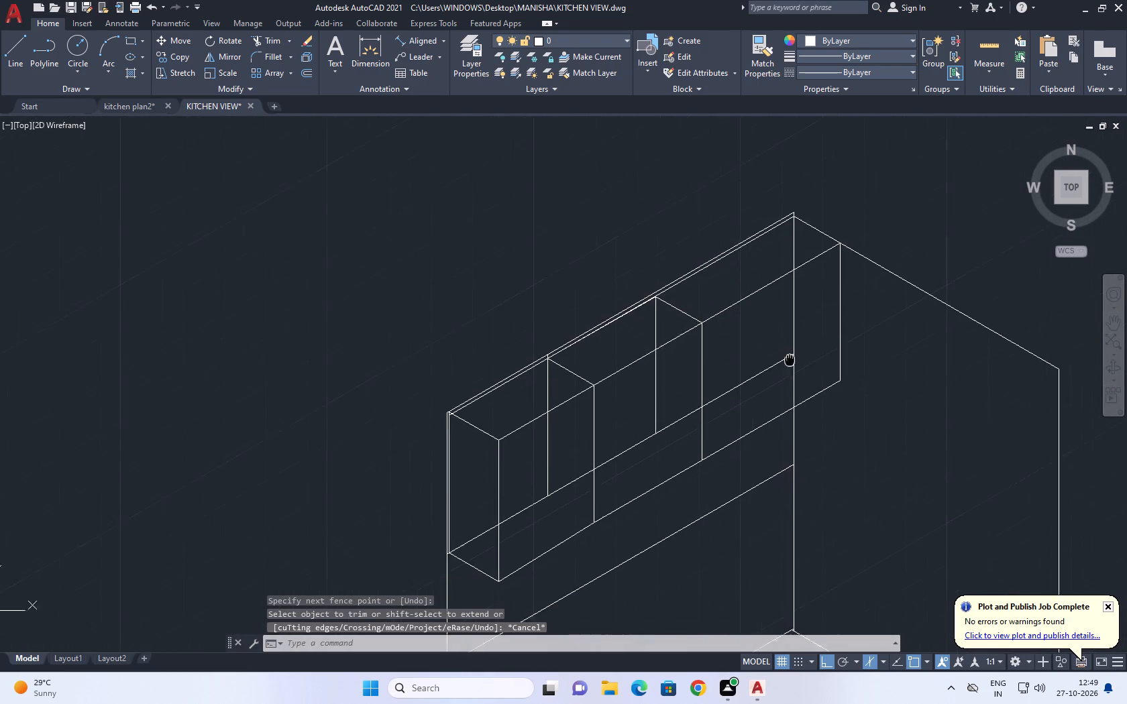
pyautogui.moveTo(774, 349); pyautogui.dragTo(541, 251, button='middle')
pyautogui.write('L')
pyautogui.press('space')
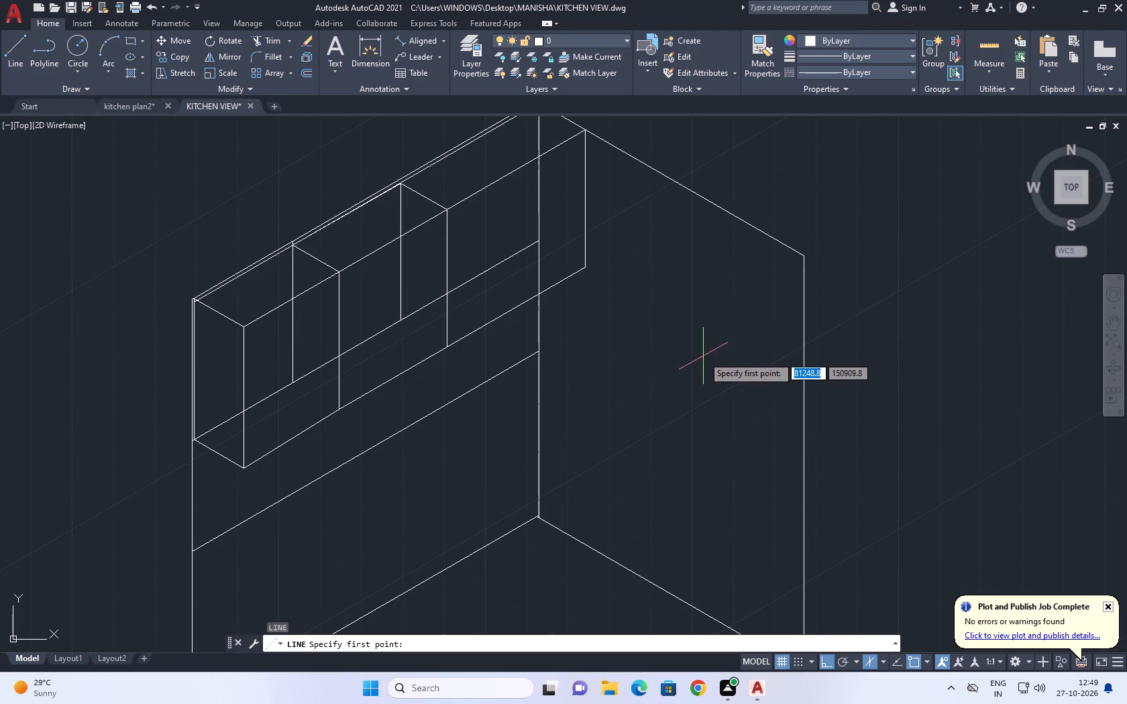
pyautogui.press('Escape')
# Trim the front top and bottom lines back to the vertical wall corner and remove the vertical beyond it.
pyautogui.moveTo(480, 261); pyautogui.dragTo(531, 294, button='middle')
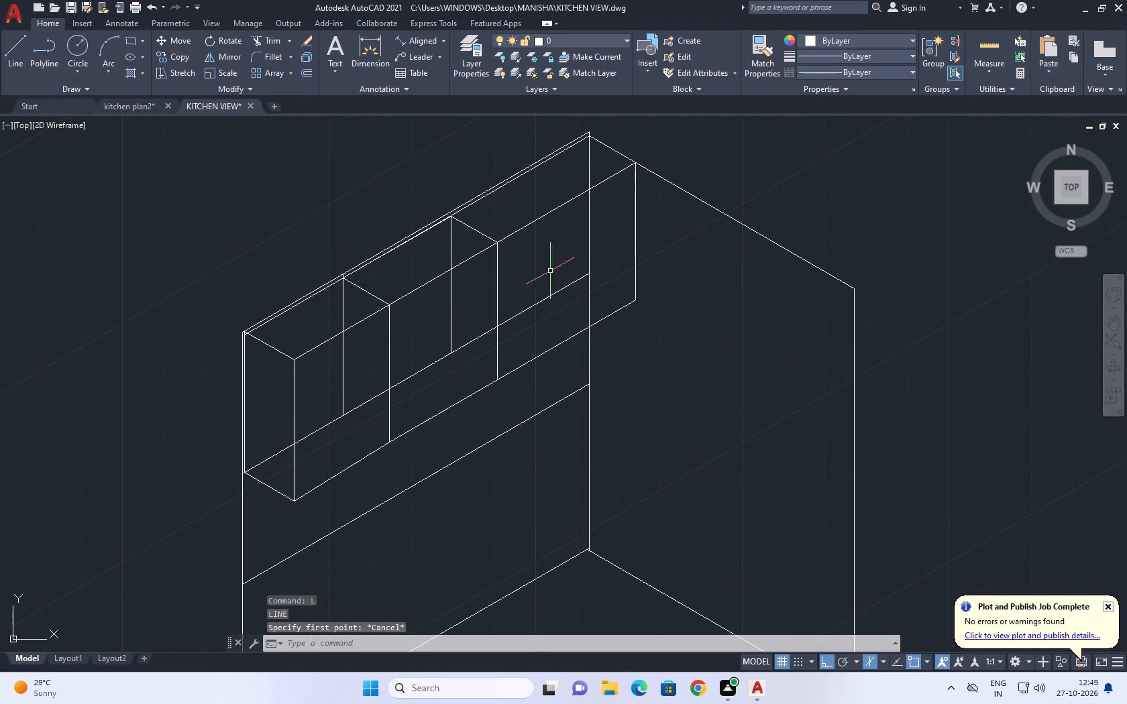
pyautogui.write('TR')
pyautogui.press('space')
pyautogui.click(613, 169)
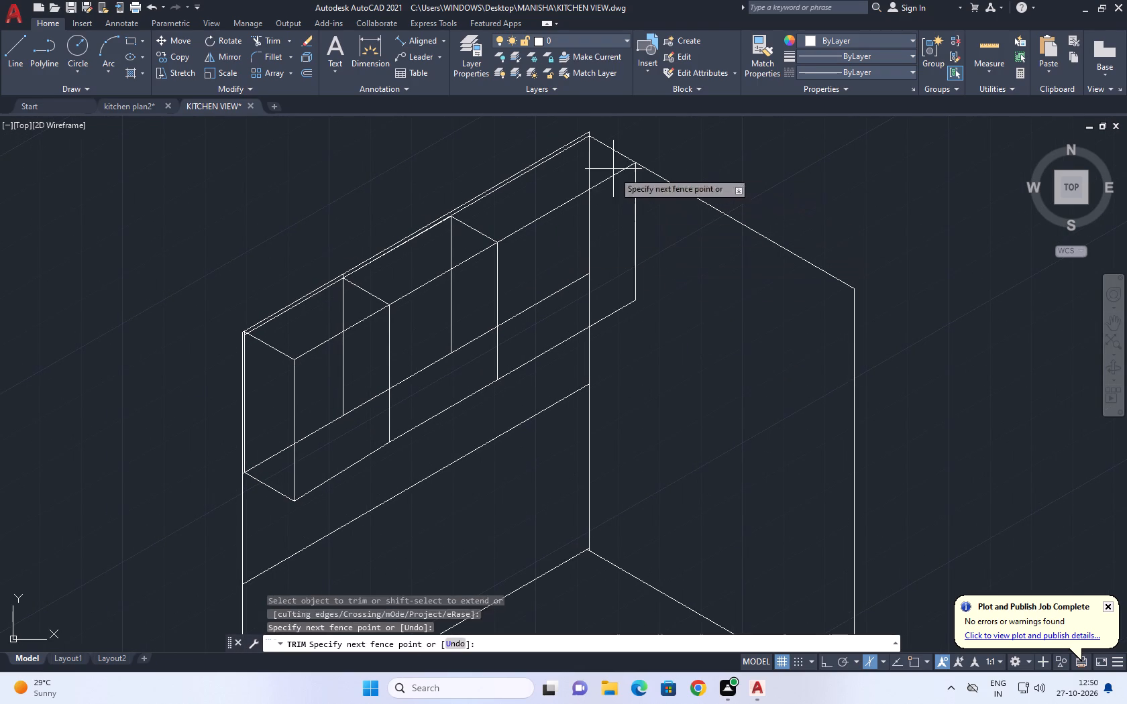
pyautogui.click(625, 343)
pyautogui.moveTo(662, 289); pyautogui.dragTo(645, 272)
pyautogui.click(608, 221)
pyautogui.click(663, 254)
pyautogui.press('Escape')
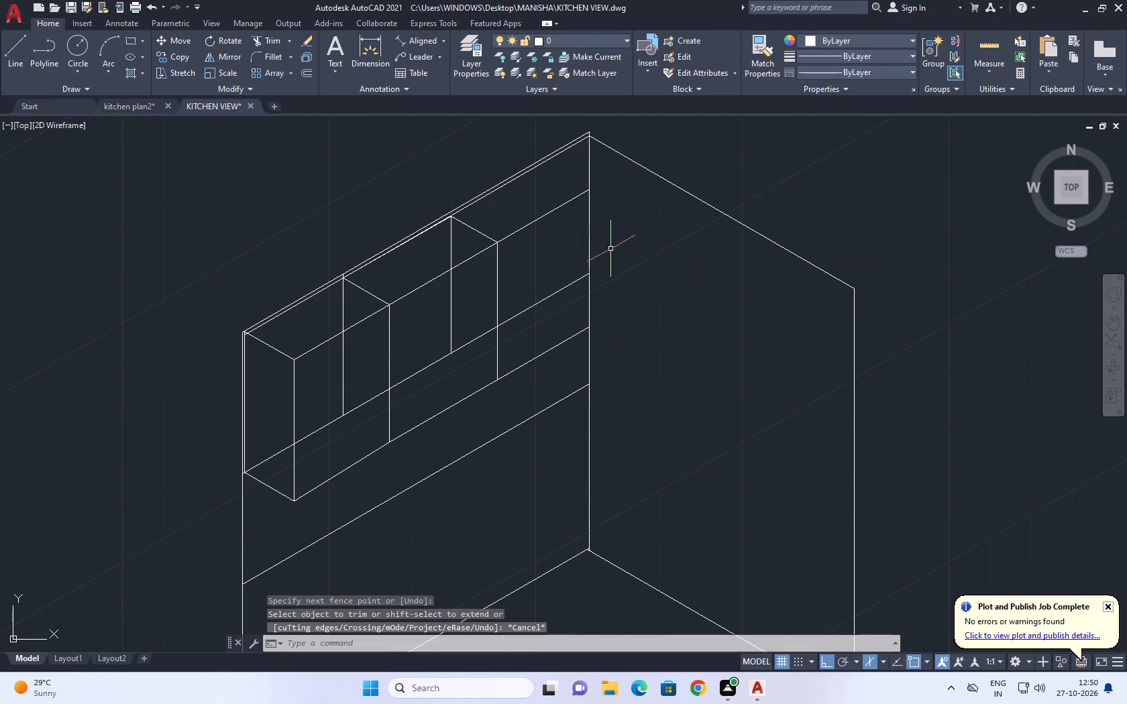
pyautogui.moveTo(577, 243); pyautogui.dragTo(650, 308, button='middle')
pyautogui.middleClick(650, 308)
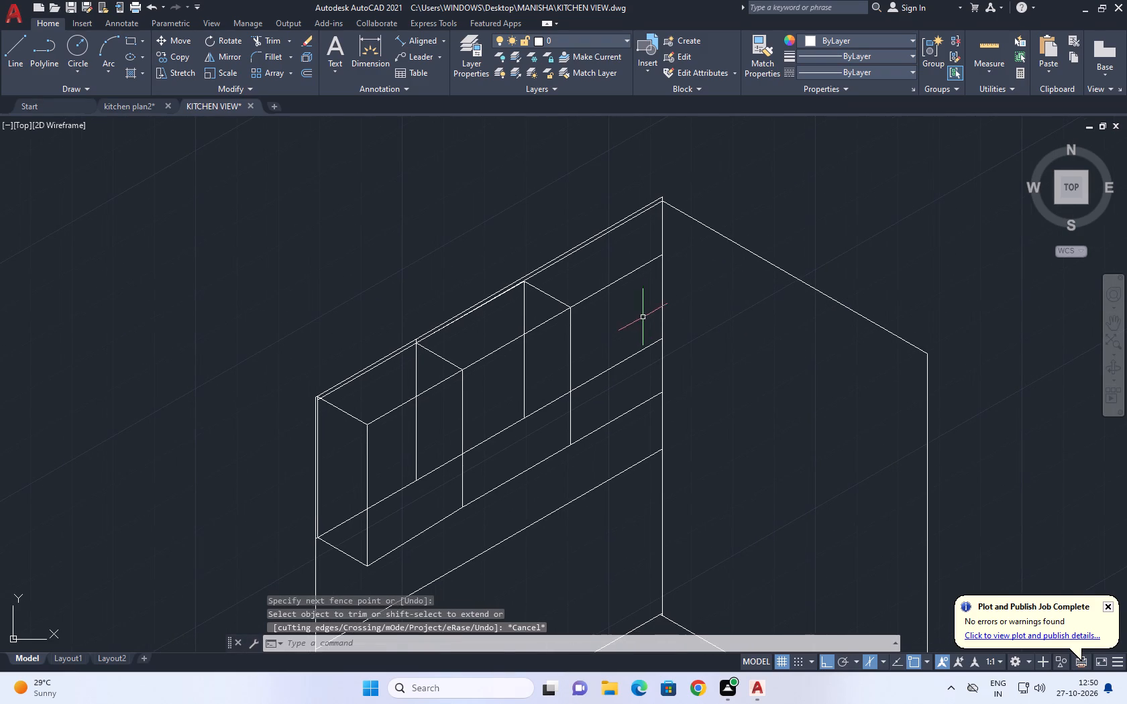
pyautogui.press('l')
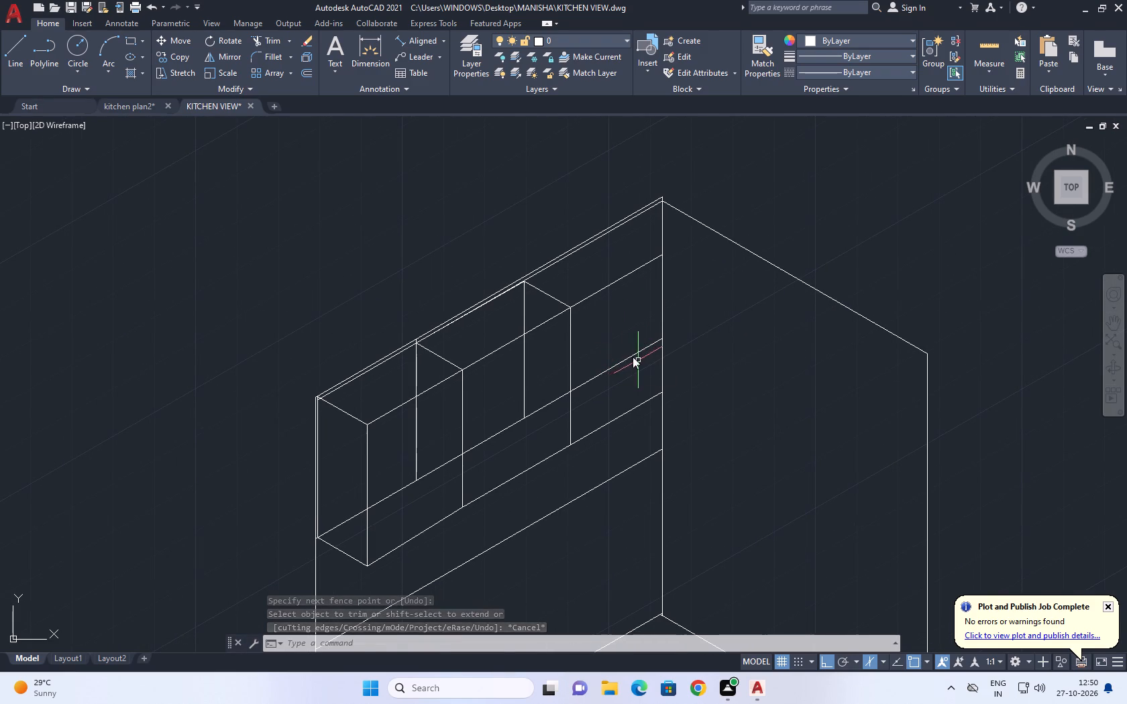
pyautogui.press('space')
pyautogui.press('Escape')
# Copy the second box's inner front vertical 300 mm at 30° towards the wall corner.
pyautogui.moveTo(580, 322); pyautogui.dragTo(577, 330)
pyautogui.click(563, 353)
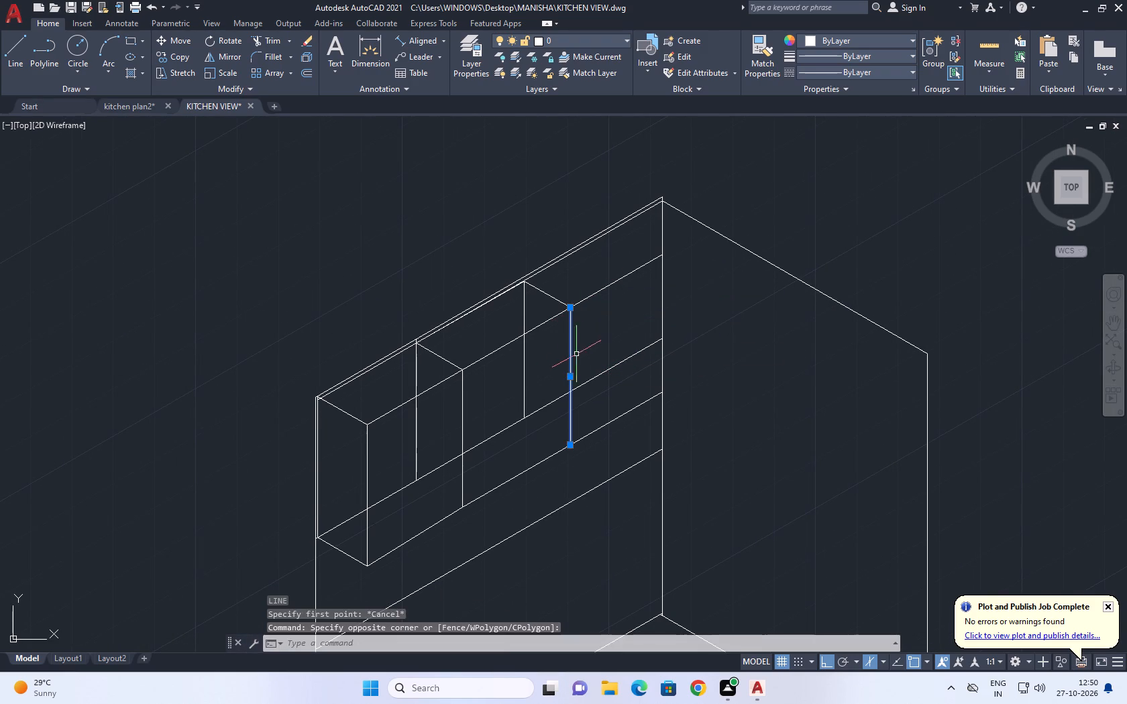
pyautogui.press('c')
pyautogui.press('o')
pyautogui.press('space')
pyautogui.click(580, 373)
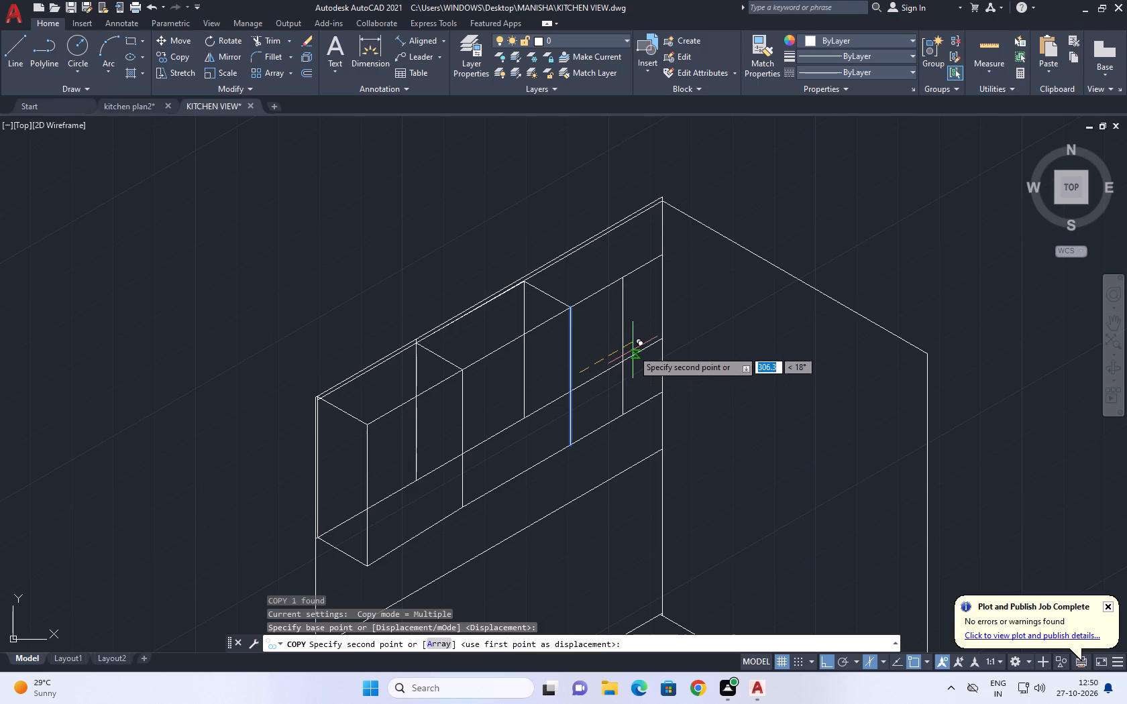
pyautogui.press('3')
pyautogui.write('00')
pyautogui.press('space')
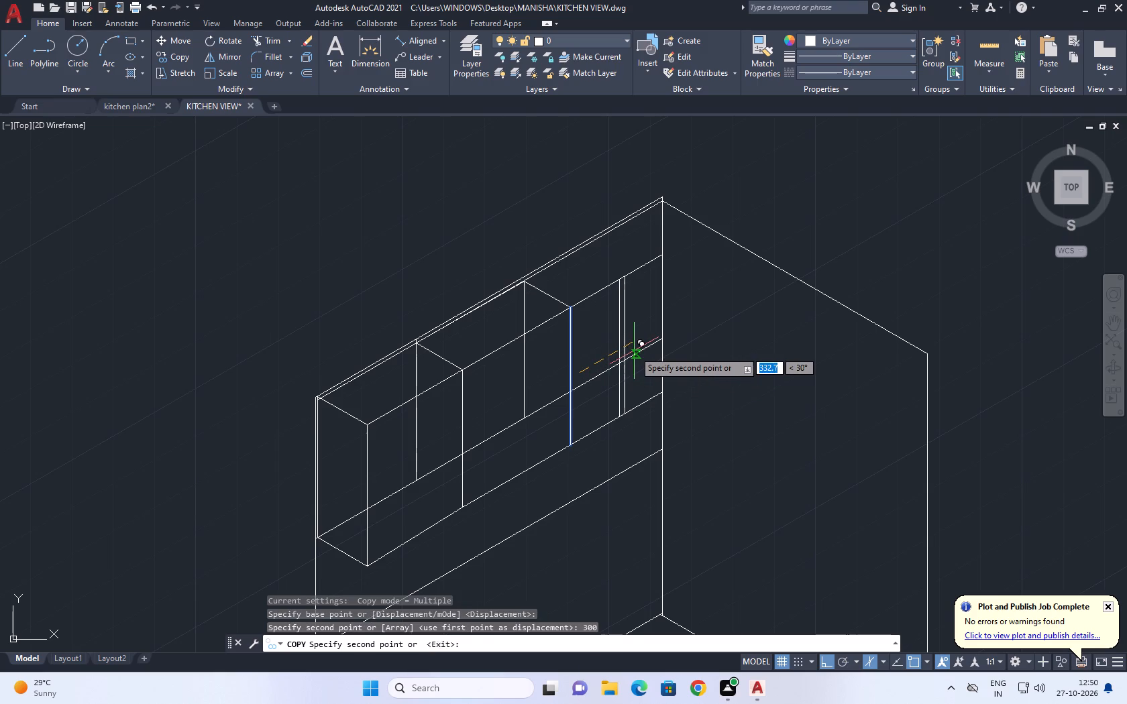
pyautogui.press('Escape')
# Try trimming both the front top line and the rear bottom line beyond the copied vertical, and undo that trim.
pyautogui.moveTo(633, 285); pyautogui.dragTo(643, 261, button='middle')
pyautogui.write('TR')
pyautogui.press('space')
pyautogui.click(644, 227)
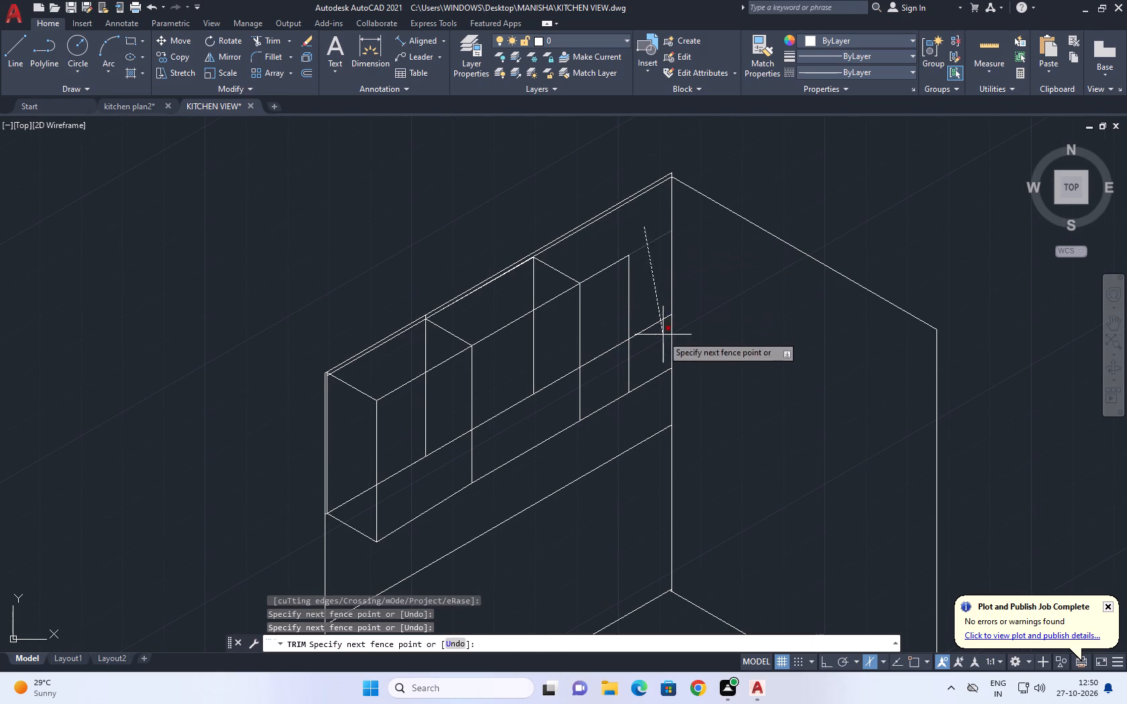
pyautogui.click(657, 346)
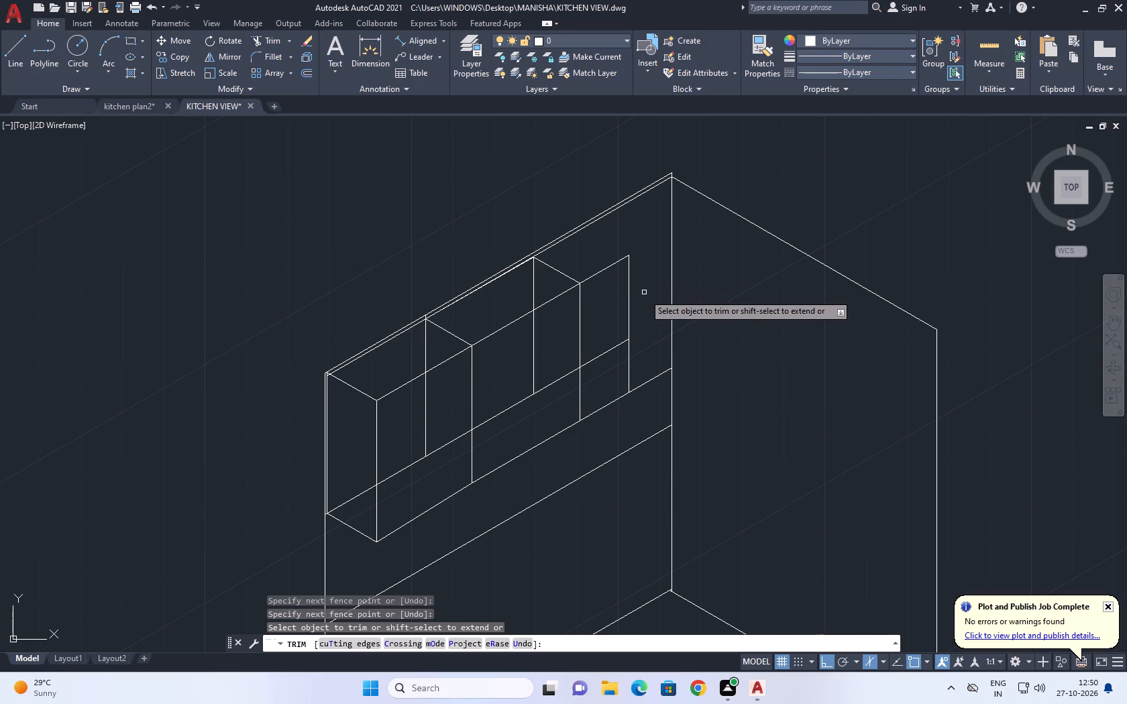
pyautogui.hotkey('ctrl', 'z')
# Trim only the rear bottom line between the copied vertical and the wall corner.
pyautogui.click(653, 287)
pyautogui.click(650, 343)
pyautogui.press('Escape')
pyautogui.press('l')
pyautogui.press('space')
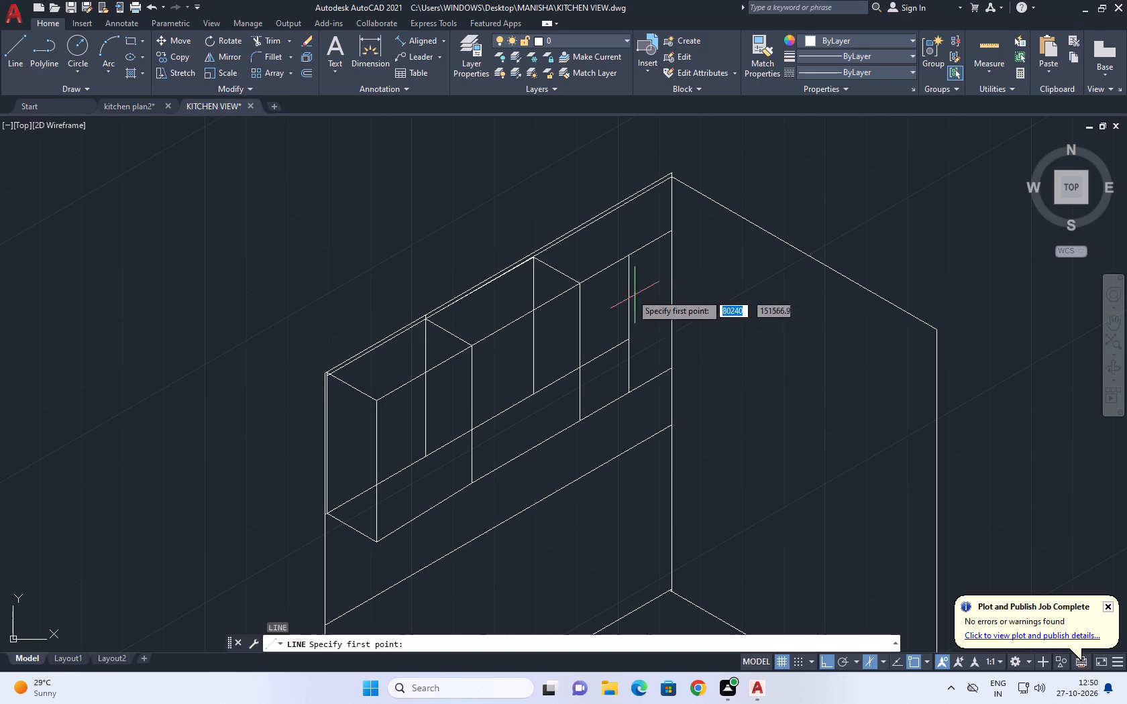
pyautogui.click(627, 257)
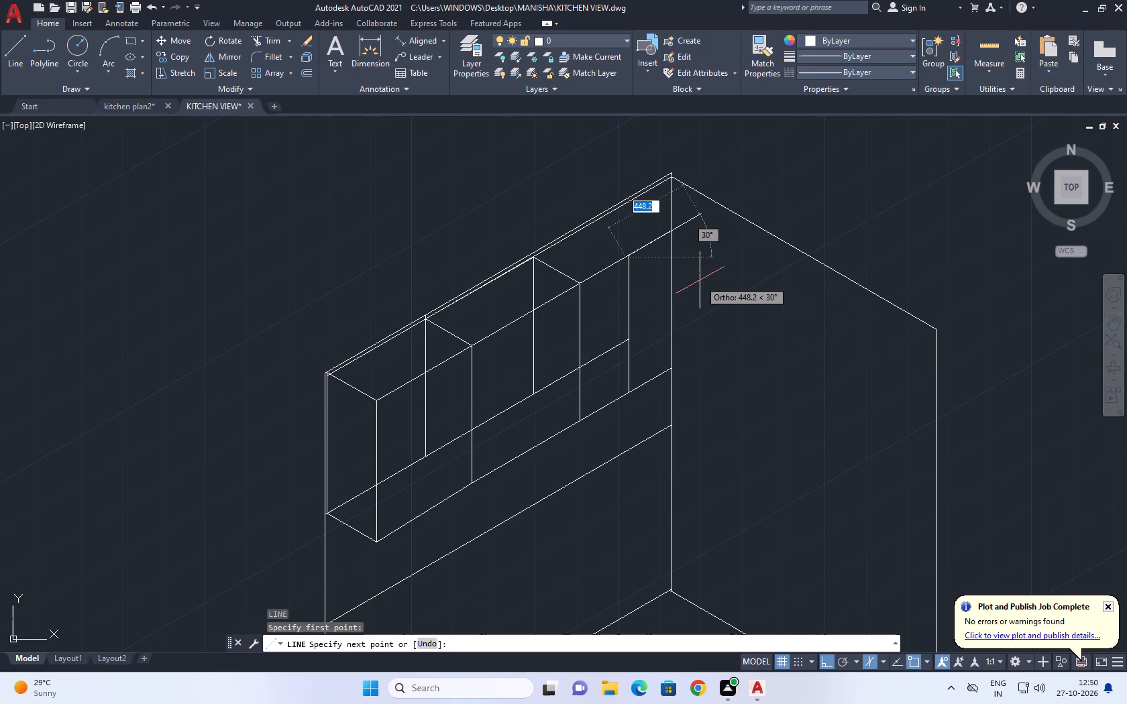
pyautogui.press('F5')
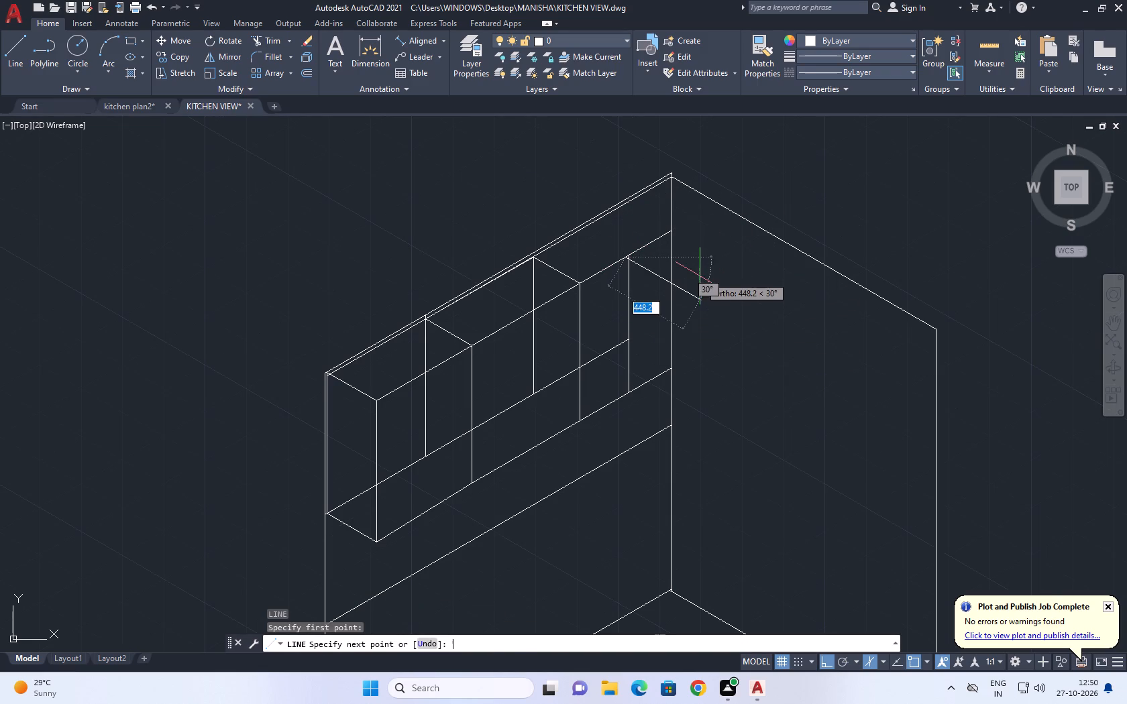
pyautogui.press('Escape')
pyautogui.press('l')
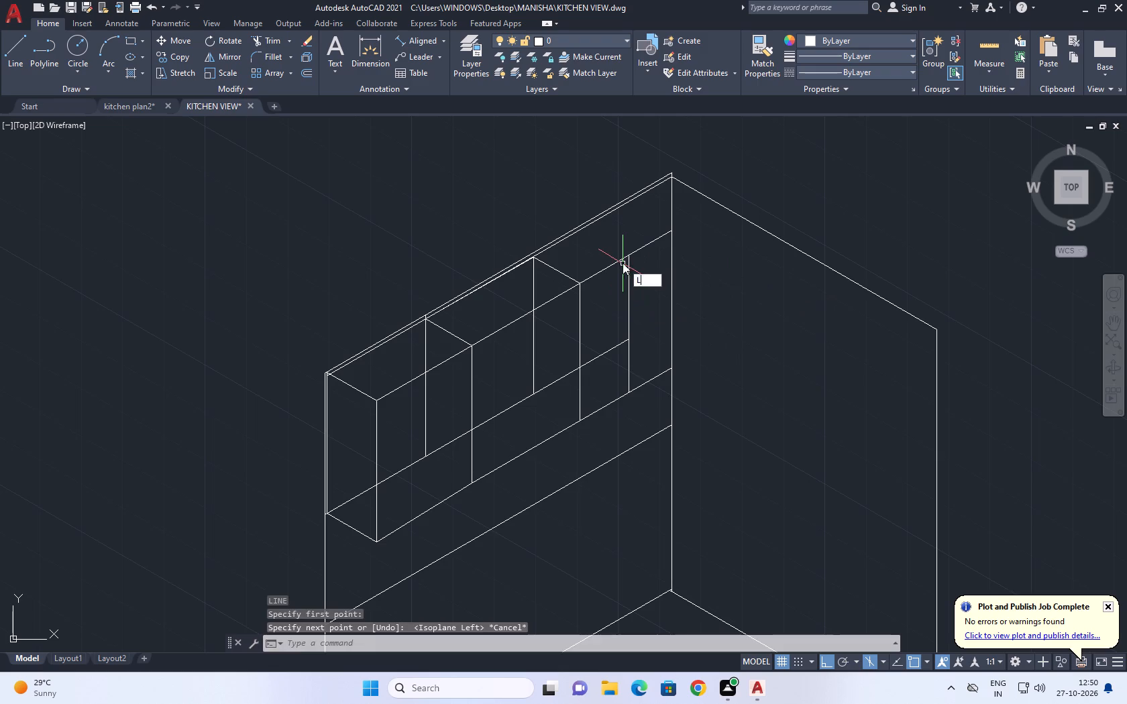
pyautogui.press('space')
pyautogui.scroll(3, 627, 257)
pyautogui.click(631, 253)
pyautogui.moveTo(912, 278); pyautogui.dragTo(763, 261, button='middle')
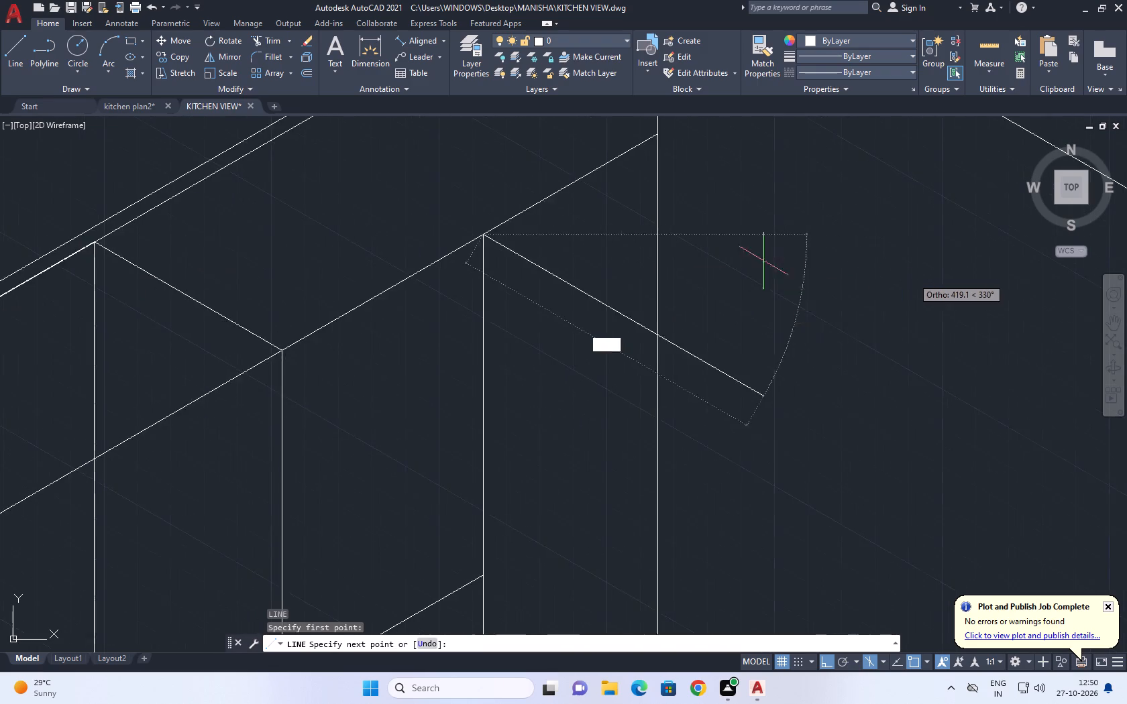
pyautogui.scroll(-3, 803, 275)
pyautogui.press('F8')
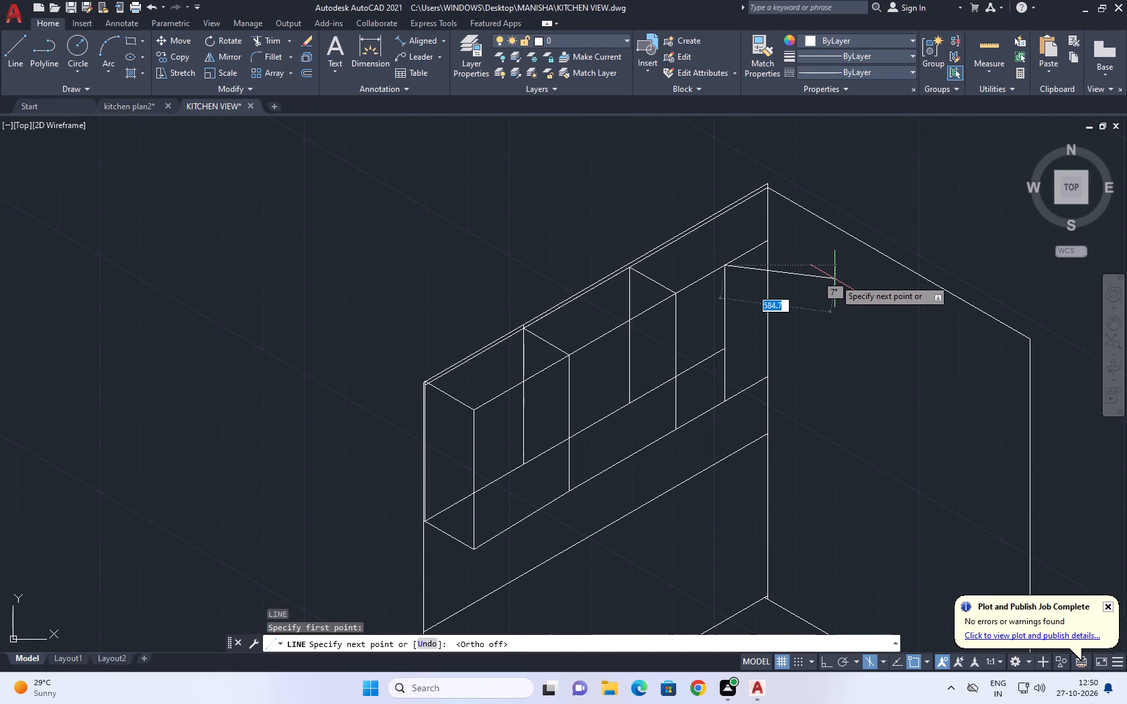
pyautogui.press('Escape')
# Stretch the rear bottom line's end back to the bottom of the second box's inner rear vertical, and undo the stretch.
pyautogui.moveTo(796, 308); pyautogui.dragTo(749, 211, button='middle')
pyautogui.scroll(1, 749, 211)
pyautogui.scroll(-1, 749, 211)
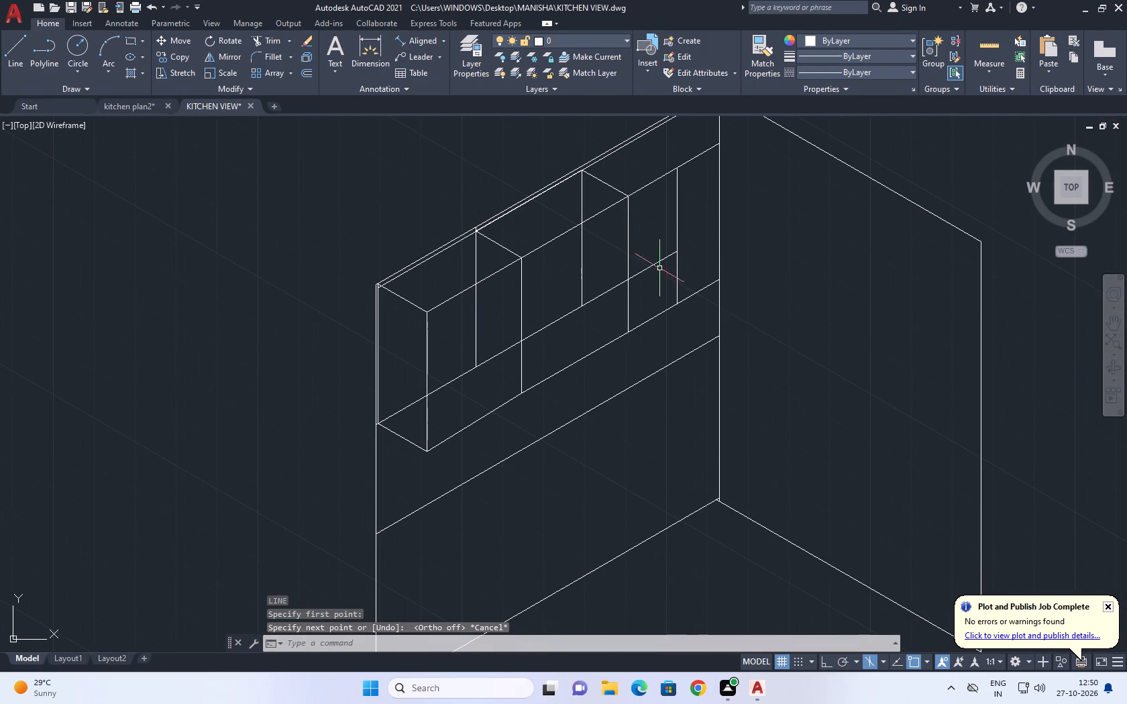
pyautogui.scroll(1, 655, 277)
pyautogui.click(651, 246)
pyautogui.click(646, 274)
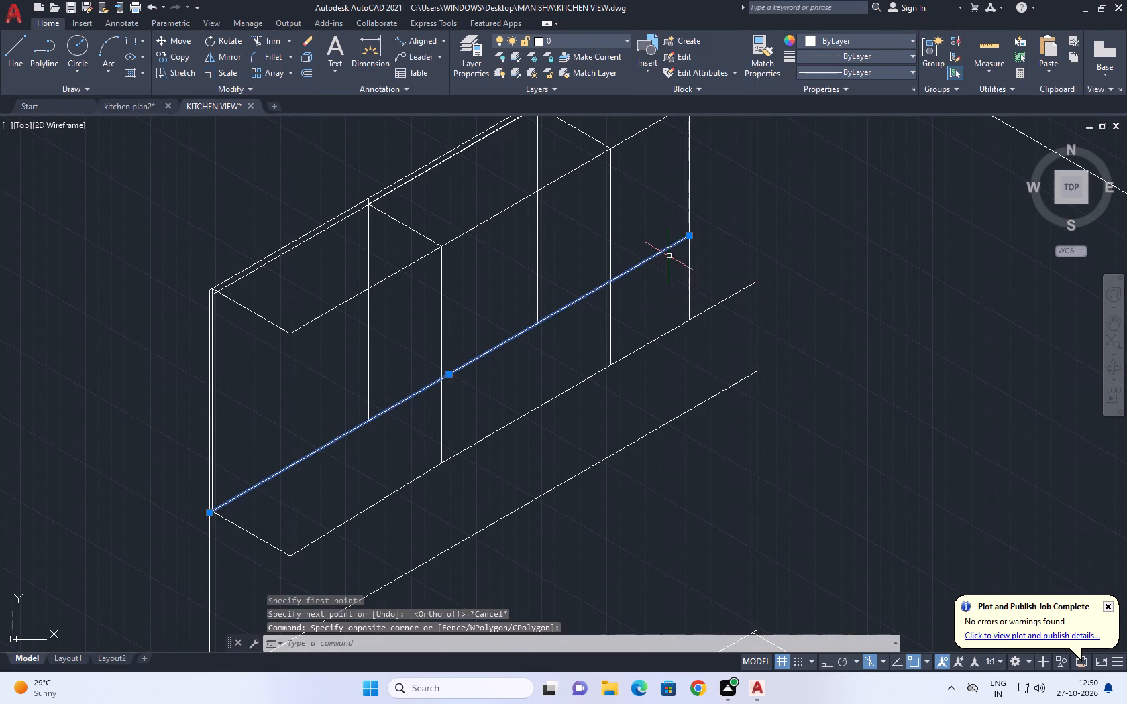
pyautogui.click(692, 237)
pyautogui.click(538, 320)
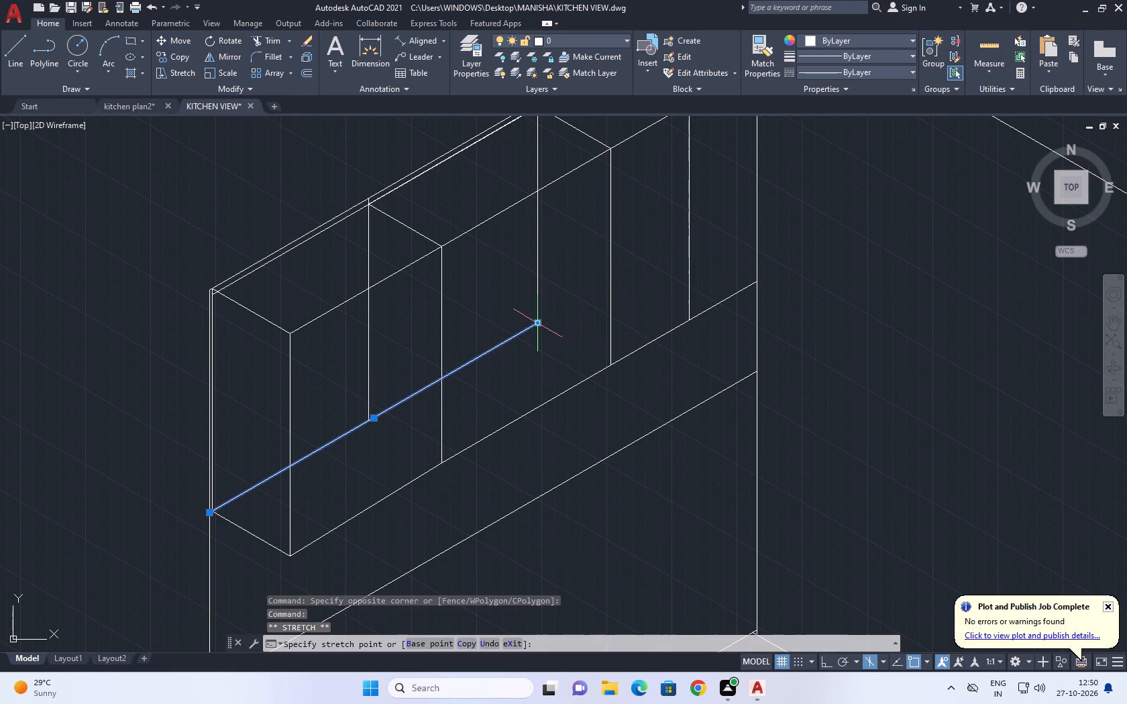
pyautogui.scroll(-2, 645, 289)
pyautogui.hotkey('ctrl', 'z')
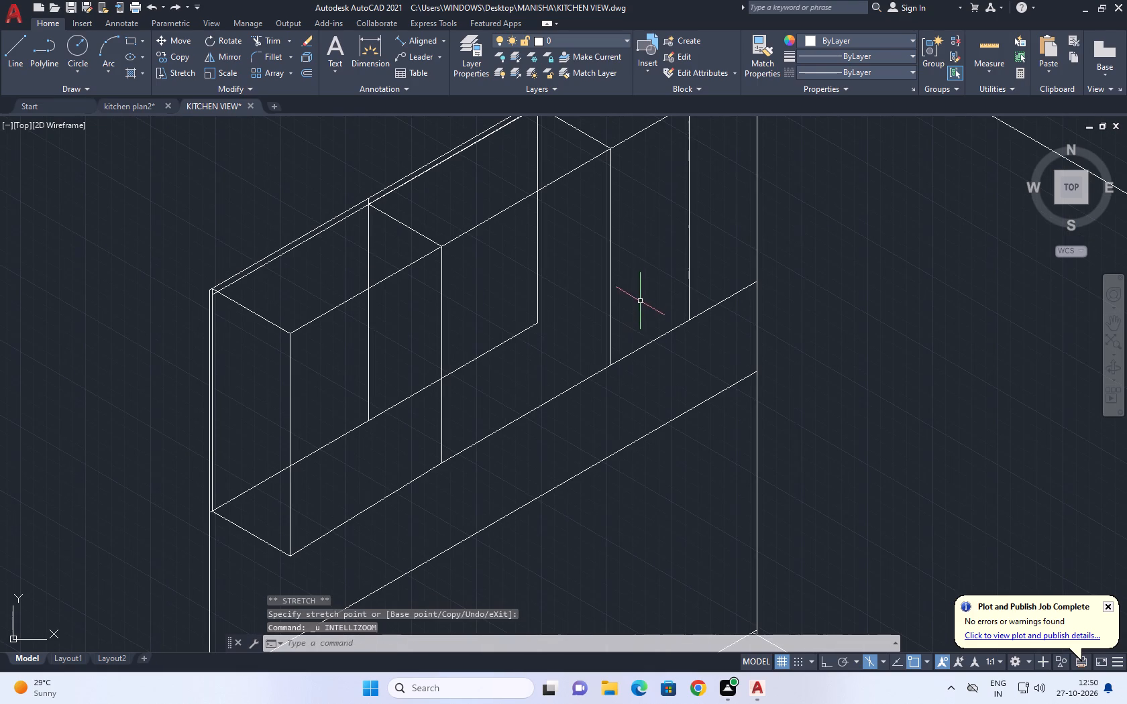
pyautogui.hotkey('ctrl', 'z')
# Draw the bottom depth line between the first and second boxes, from the division's rear bottom corner to its front bottom corner.
pyautogui.scroll(-2, 655, 333)
pyautogui.moveTo(718, 290); pyautogui.dragTo(699, 316, button='middle')
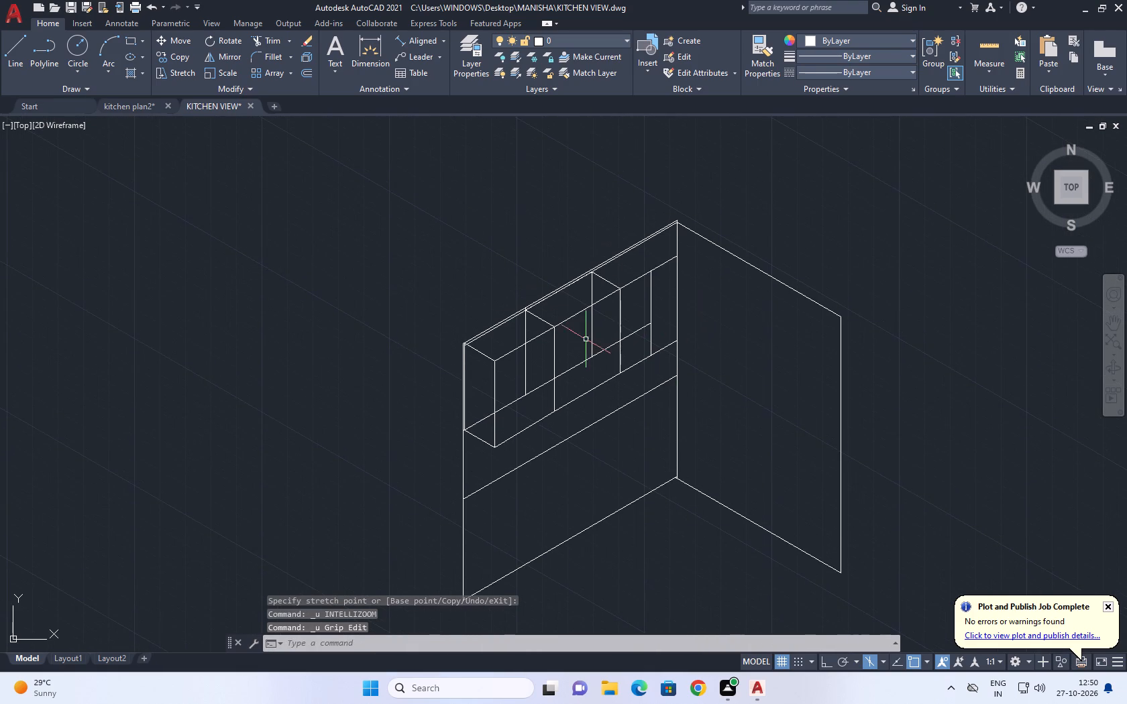
pyautogui.moveTo(586, 339); pyautogui.dragTo(531, 316, button='middle')
pyautogui.scroll(2, 459, 382)
pyautogui.moveTo(545, 337); pyautogui.dragTo(510, 357, button='middle')
pyautogui.middleClick(510, 357)
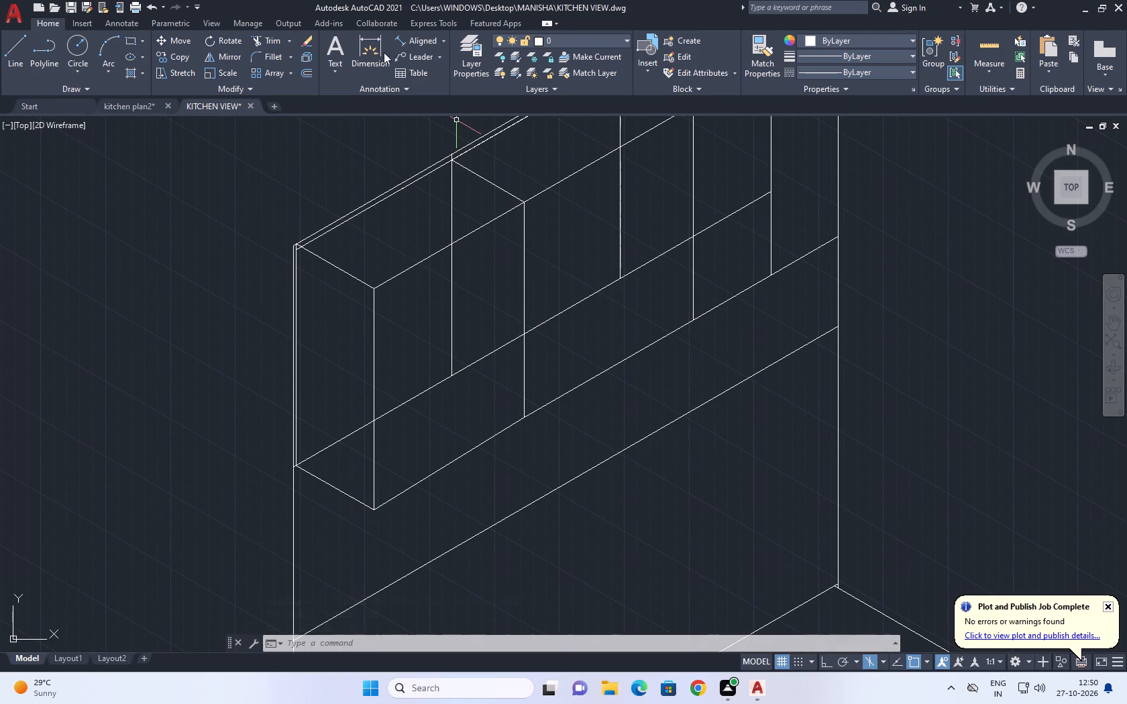
pyautogui.click(12, 44)
pyautogui.click(450, 372)
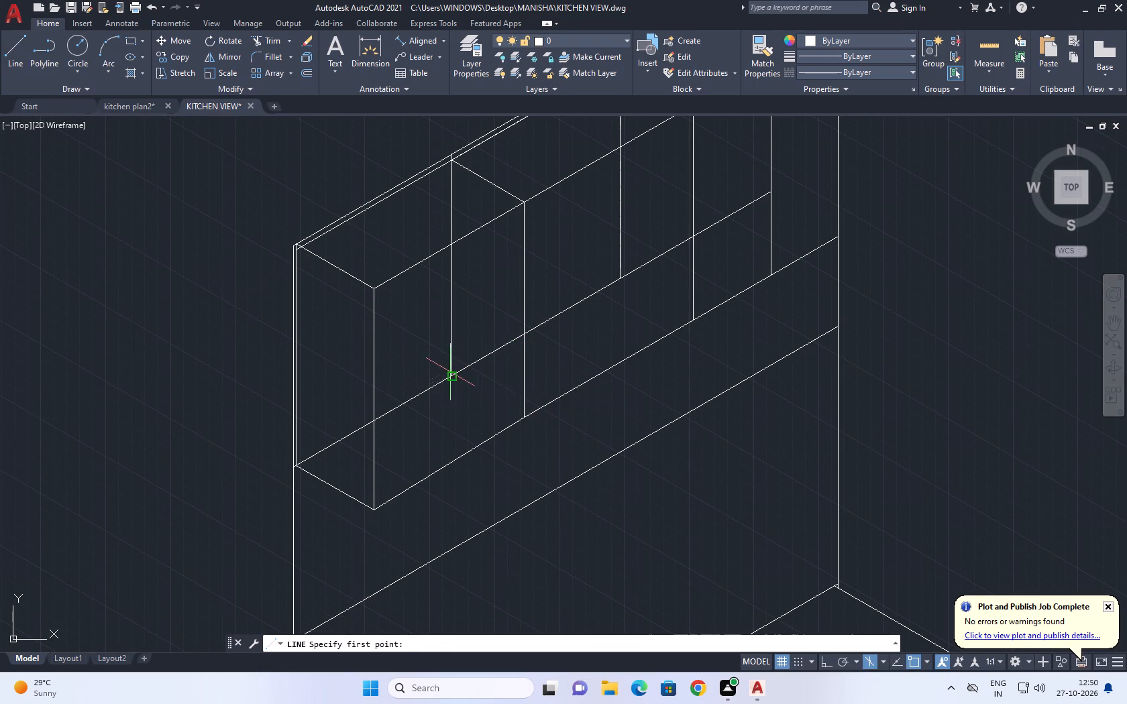
pyautogui.click(525, 414)
pyautogui.rightClick(561, 397)
pyautogui.click(603, 422)
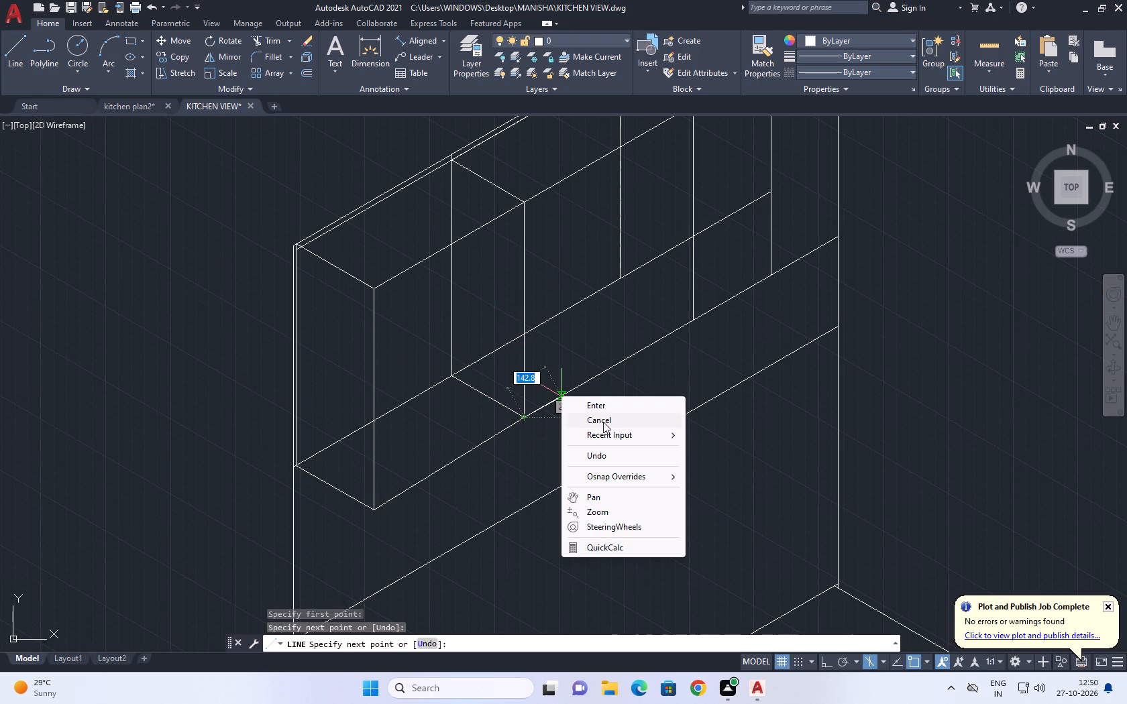
# Draw the bottom depth line at the second division, from its rear bottom corner to its front bottom corner.
pyautogui.click(16, 42)
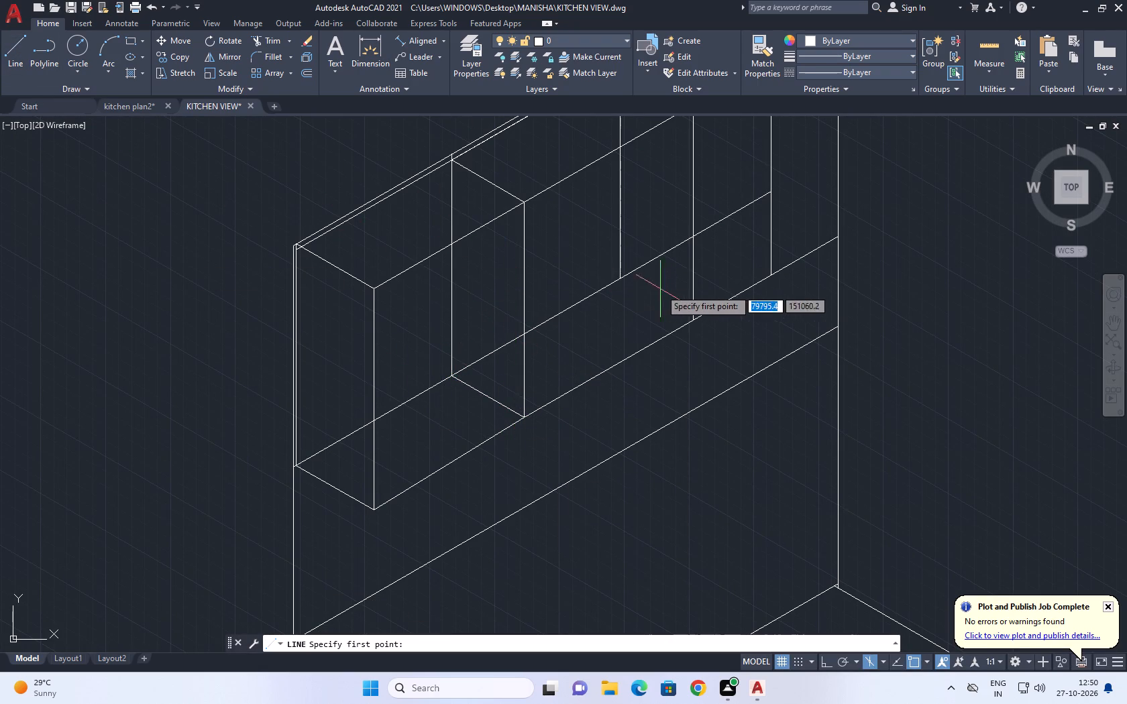
pyautogui.click(619, 277)
pyautogui.click(696, 321)
pyautogui.rightClick(707, 327)
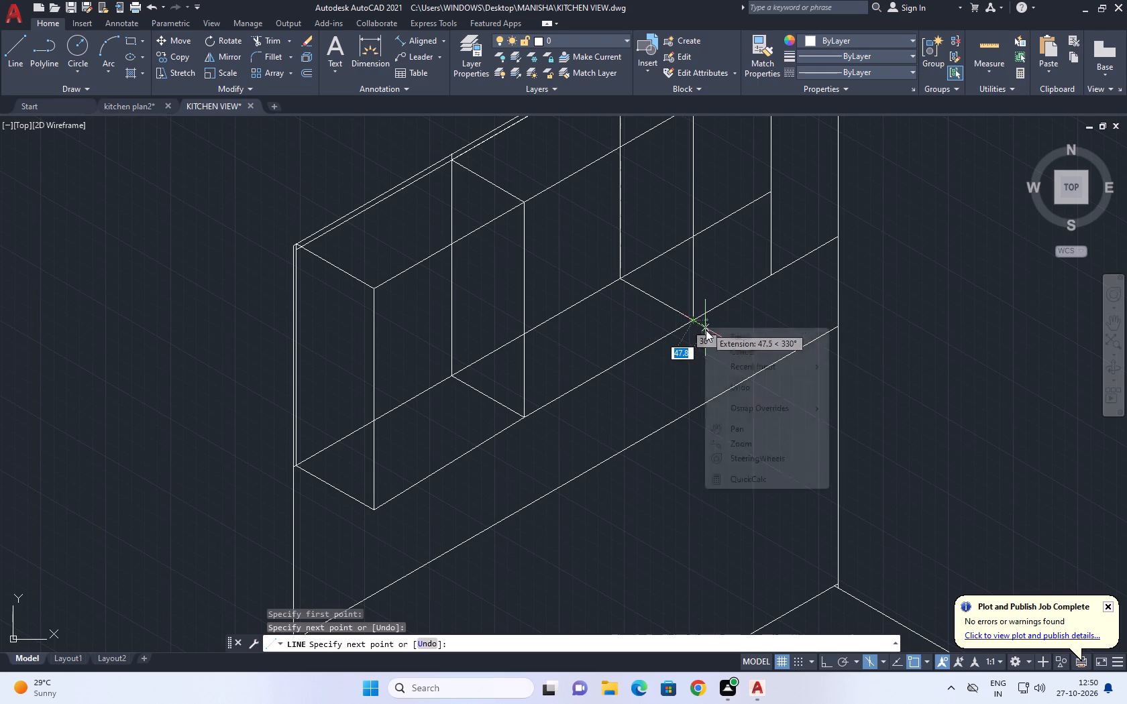
pyautogui.click(741, 347)
# Draw the bottom depth line from the rear bottom line's inner end to the front bottom line's end at the wall corner.
pyautogui.moveTo(750, 239); pyautogui.dragTo(647, 377, button='middle')
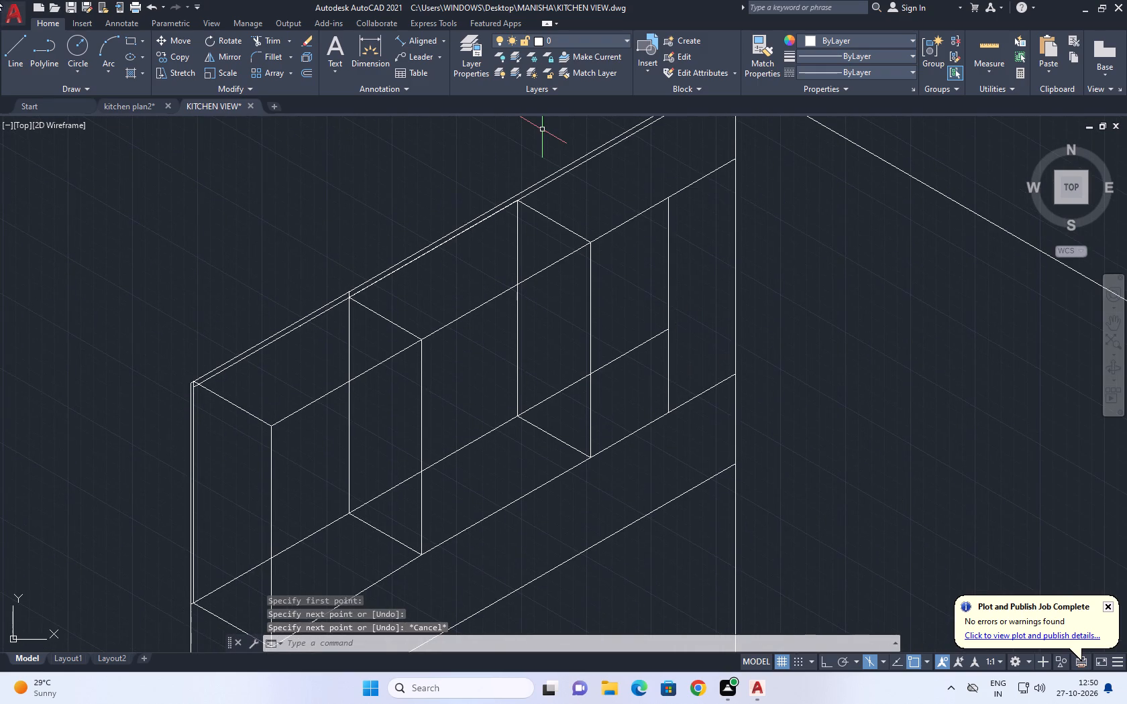
pyautogui.click(8, 49)
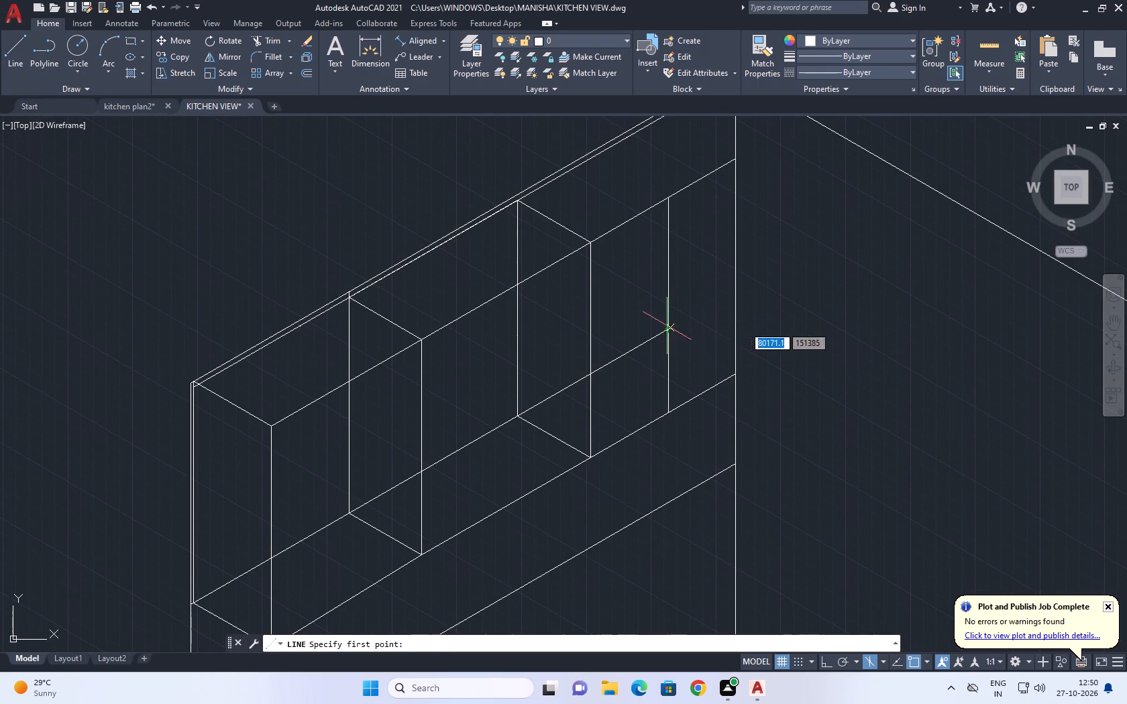
pyautogui.click(667, 330)
pyautogui.click(733, 374)
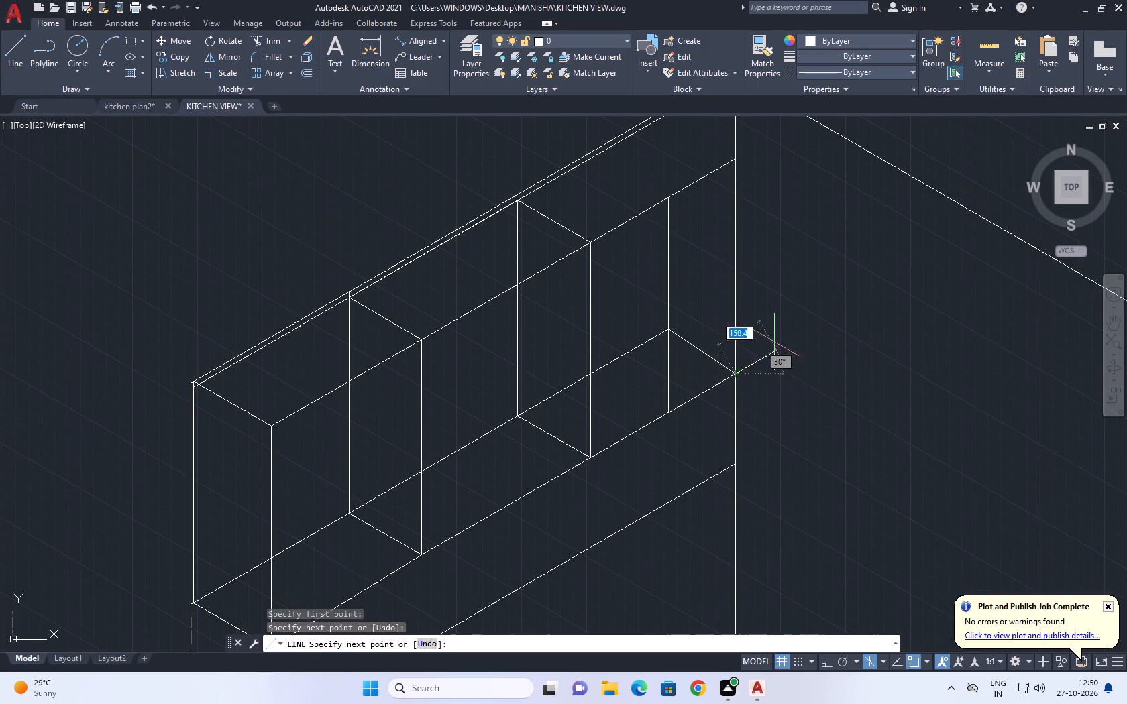
pyautogui.moveTo(773, 341); pyautogui.dragTo(763, 343, button='right')
pyautogui.click(792, 363)
# Shorten the last box's rear vertical so its lower end meets the end of the rear bottom line.
pyautogui.click(666, 377)
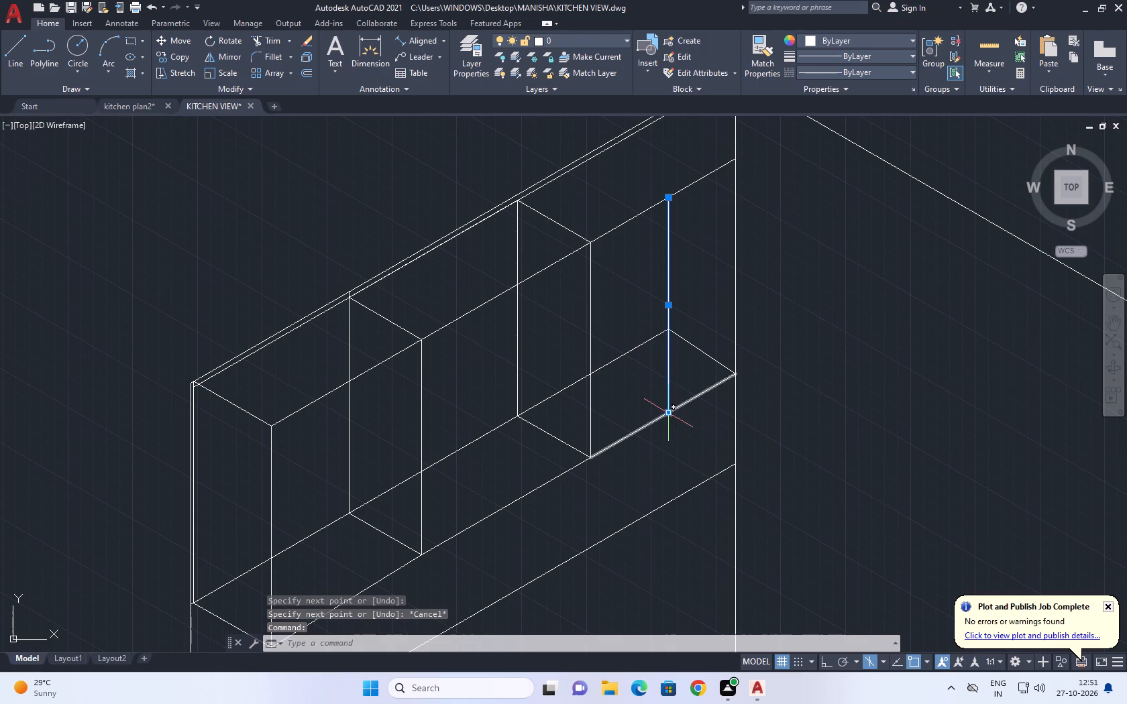
pyautogui.click(669, 414)
pyautogui.click(668, 333)
pyautogui.rightClick(719, 289)
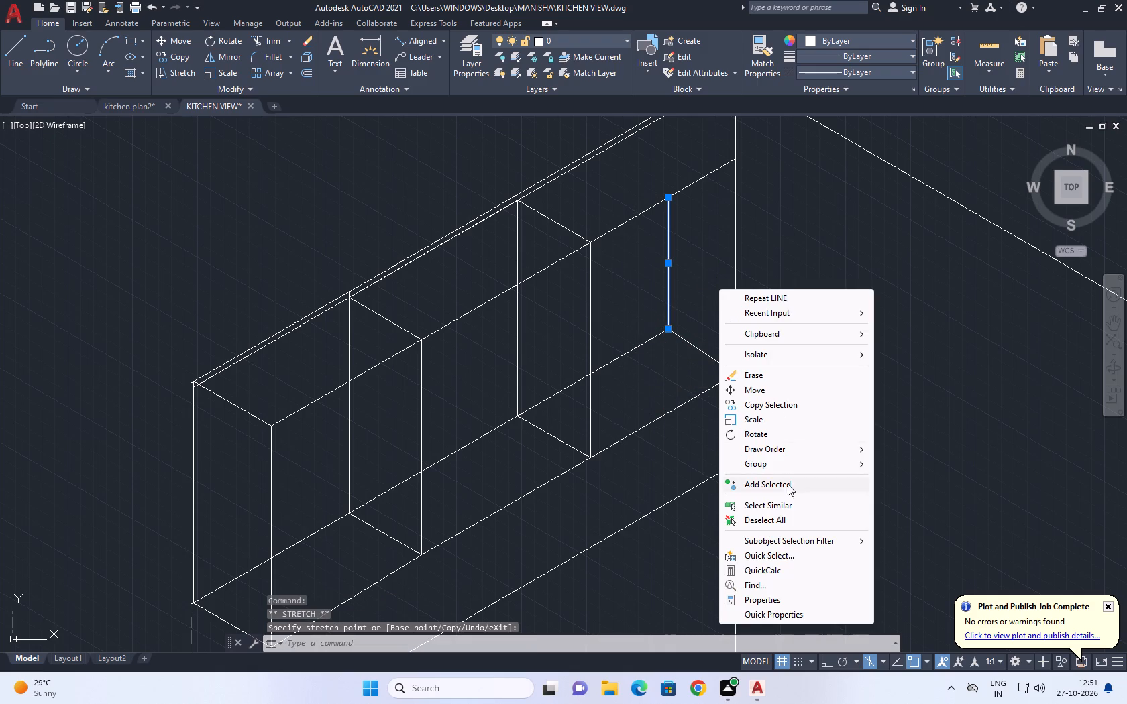
pyautogui.click(778, 520)
# Examine the row of upper cabinet boxes and the doubled top edge at the wall corner.
pyautogui.scroll(-3, 661, 394)
pyautogui.moveTo(669, 388); pyautogui.dragTo(653, 337, button='middle')
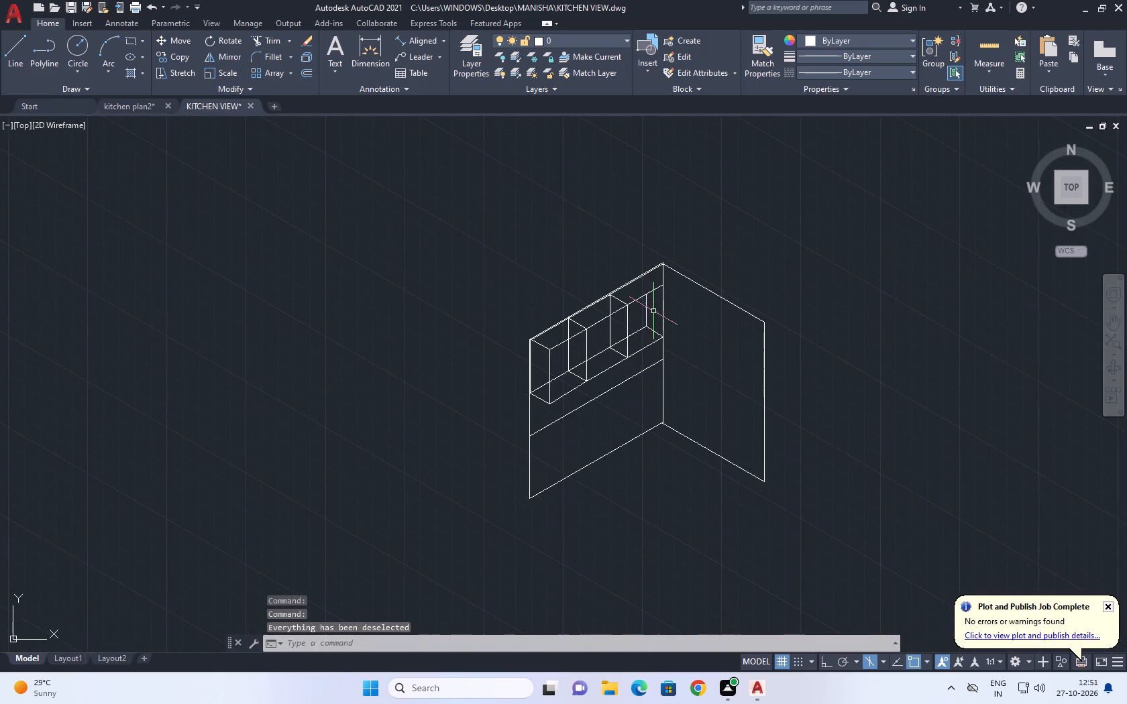
pyautogui.scroll(3, 653, 297)
pyautogui.scroll(-2, 661, 285)
pyautogui.moveTo(615, 384); pyautogui.dragTo(623, 400, button='middle')
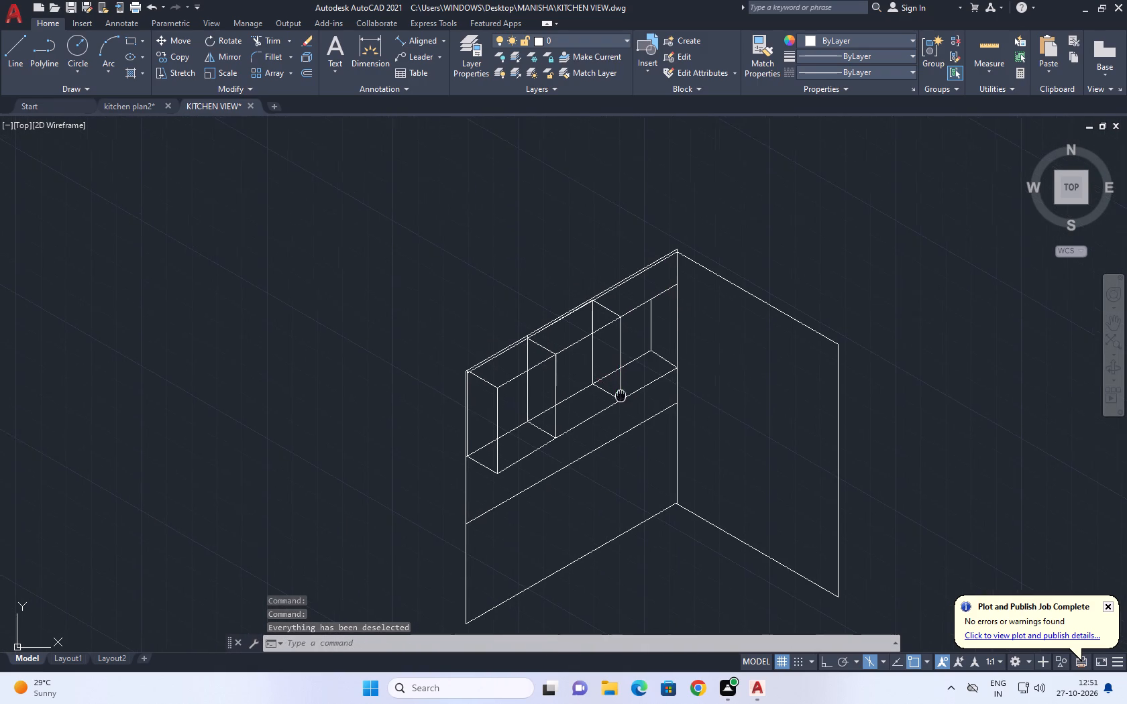
pyautogui.moveTo(623, 400); pyautogui.dragTo(631, 414, button='middle')
pyautogui.scroll(2, 690, 278)
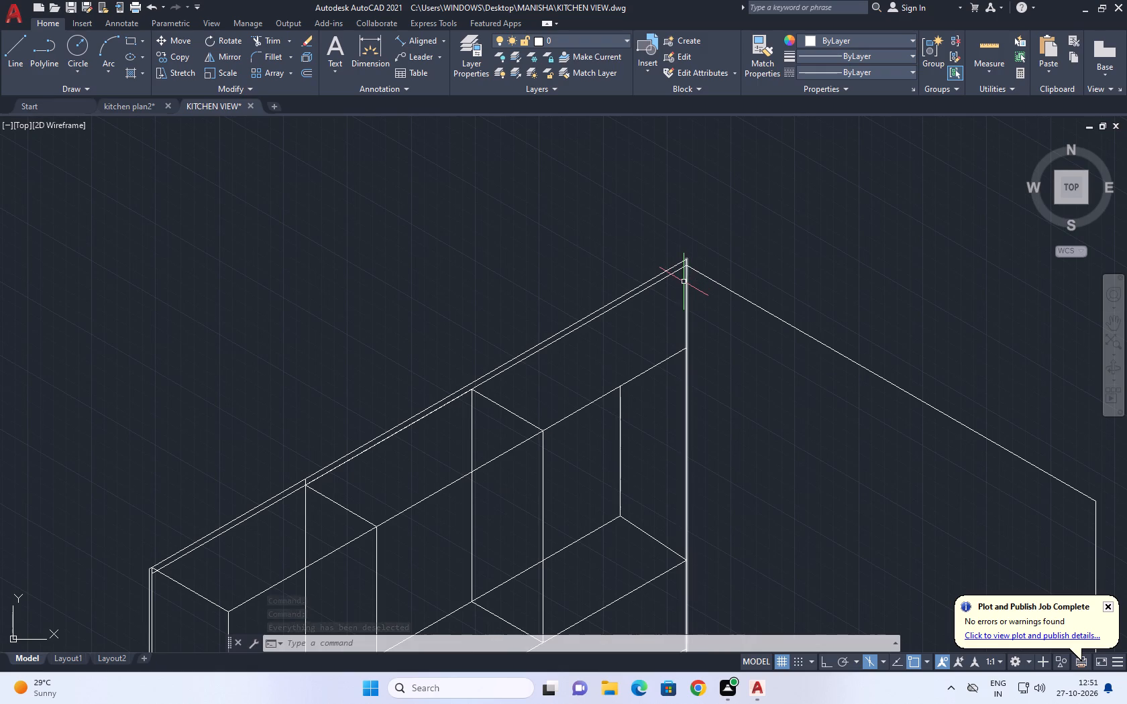
pyautogui.moveTo(696, 298); pyautogui.dragTo(608, 286, button='middle')
pyautogui.scroll(1, 661, 298)
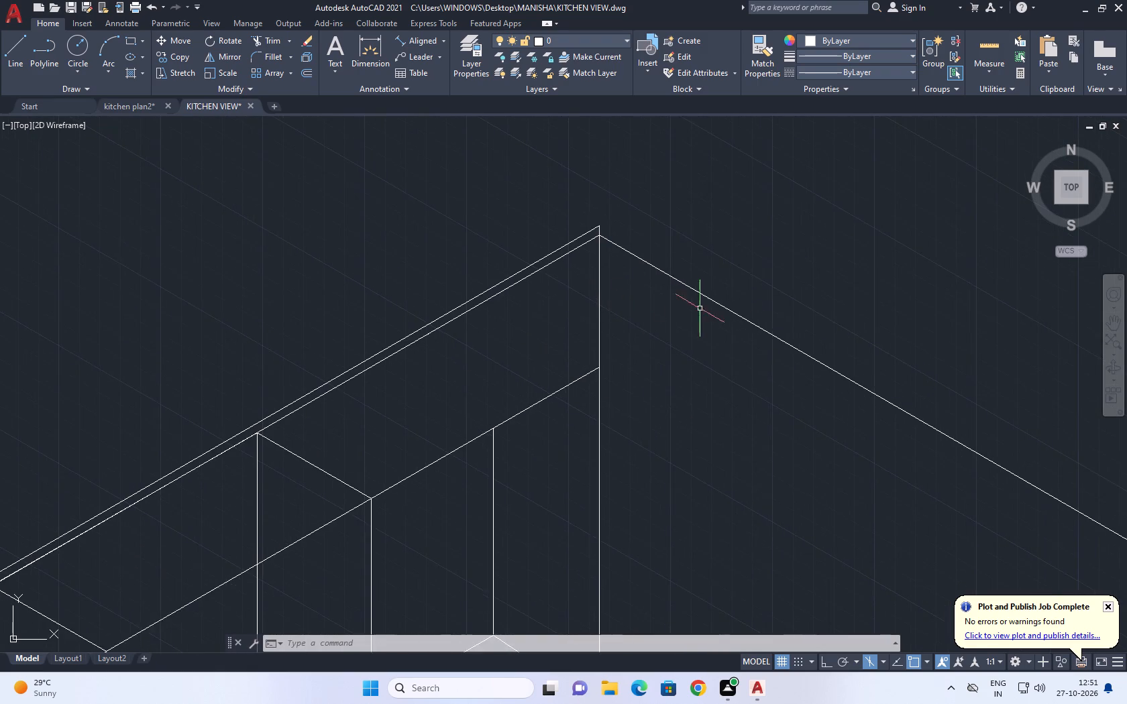
pyautogui.scroll(-2, 740, 296)
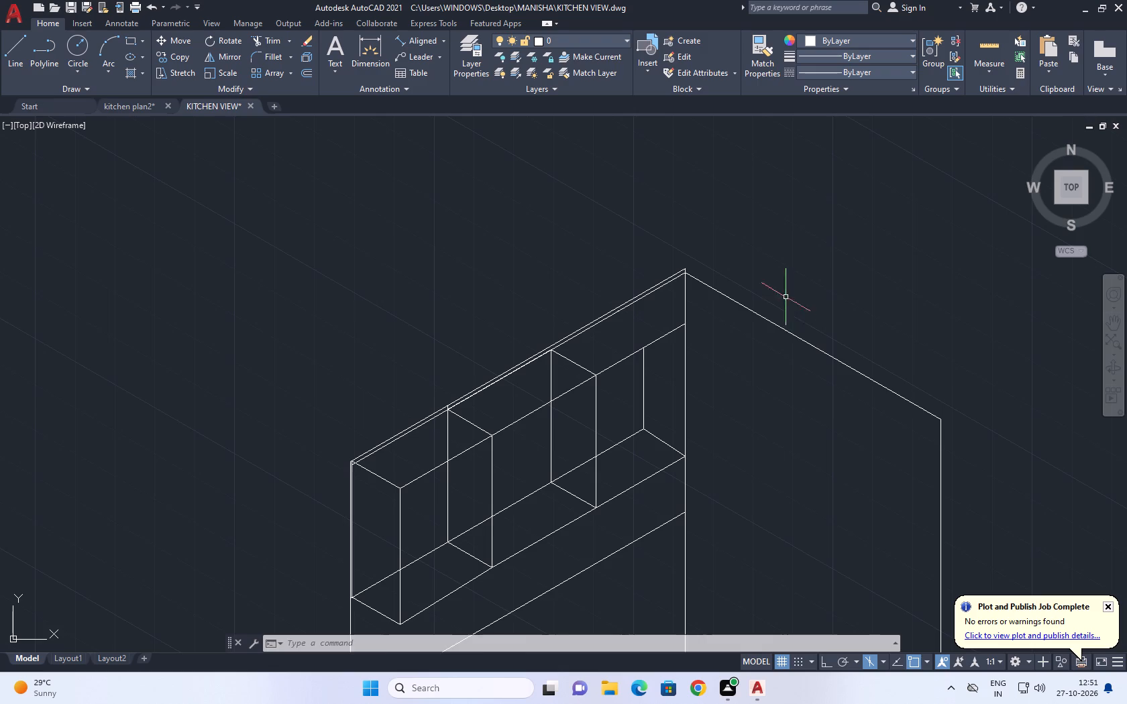
# Copy the right wall's top line outward by 3 mm, undo that copy, and place the copy at 20 mm instead.
pyautogui.click(786, 299)
pyautogui.click(737, 338)
pyautogui.moveTo(758, 323); pyautogui.dragTo(747, 364, button='middle')
pyautogui.write('CO')
pyautogui.press('space')
pyautogui.click(735, 380)
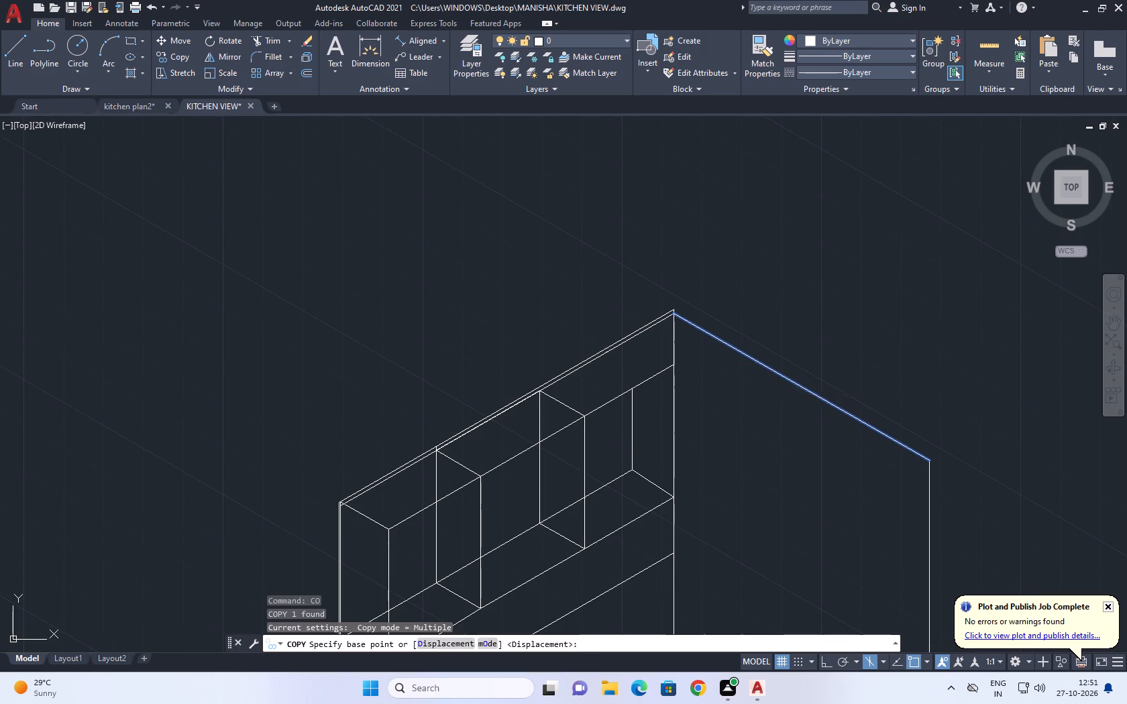
pyautogui.write('3')
pyautogui.press('space')
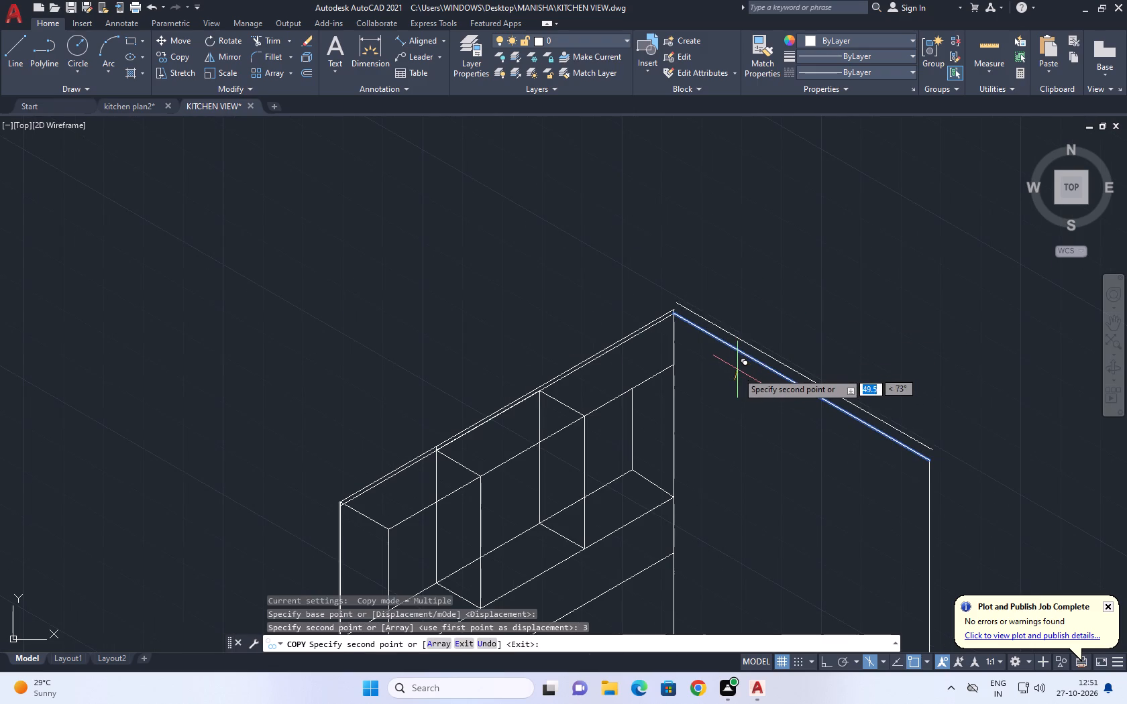
pyautogui.scroll(2, 727, 367)
pyautogui.hotkey('ctrl', 'z')
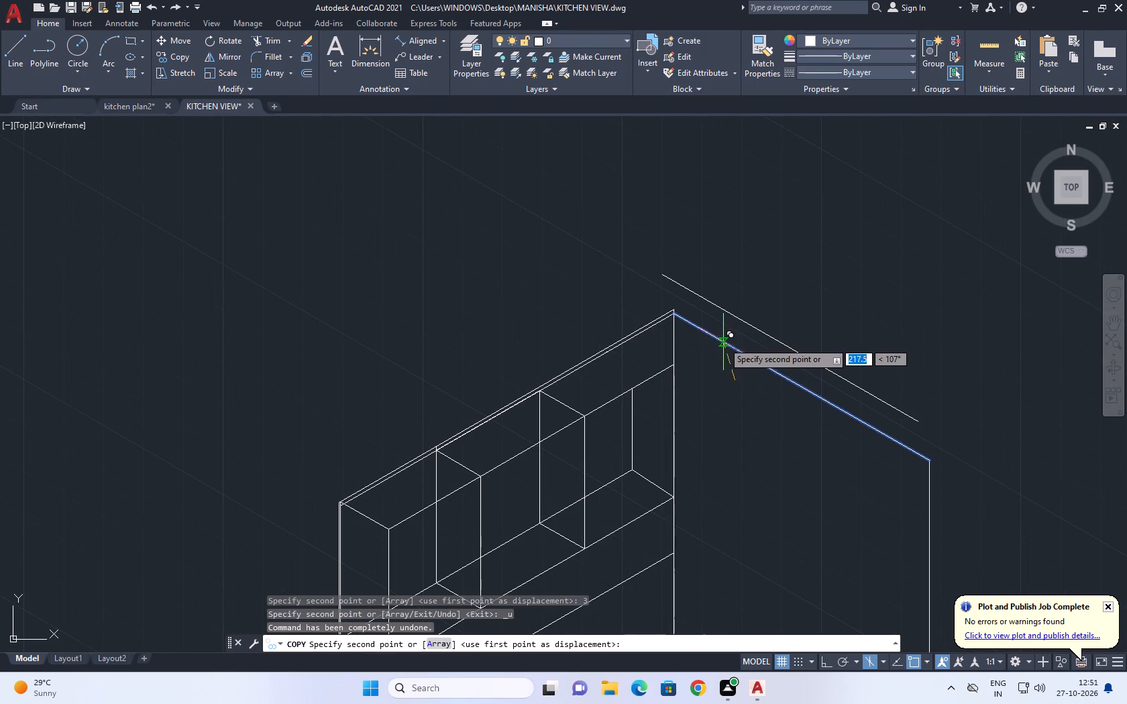
pyautogui.write('20')
pyautogui.press('space')
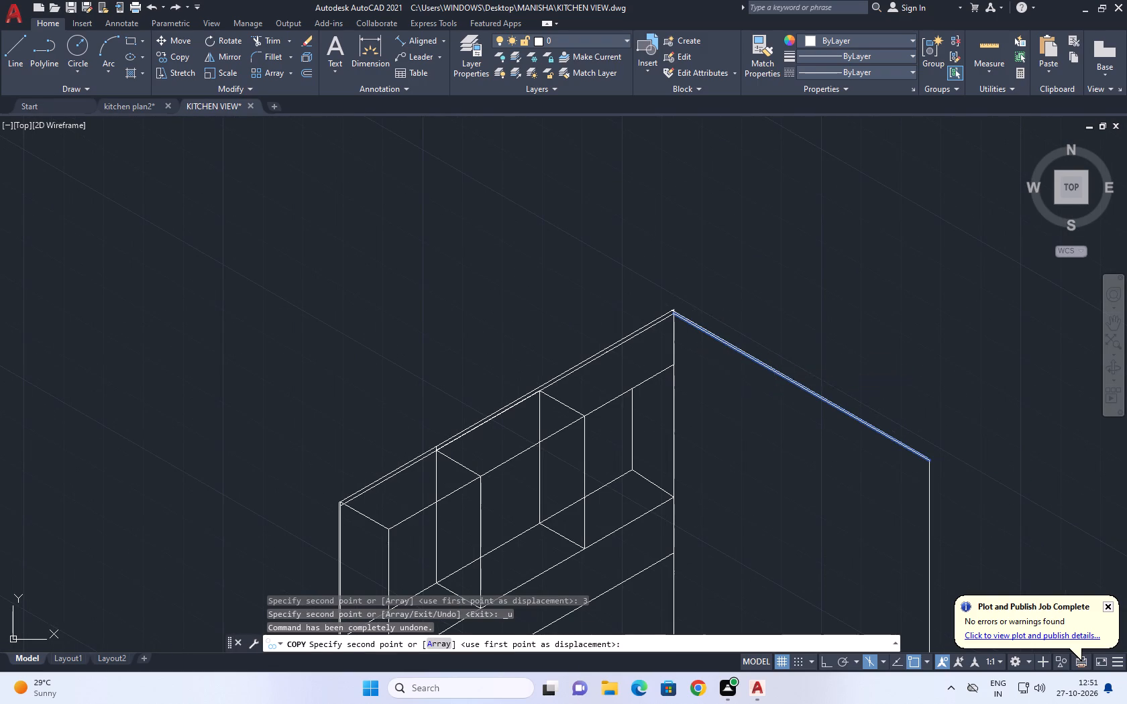
pyautogui.scroll(3, 722, 362)
pyautogui.press('Escape')
# Move the copied top line so its upper end sits on the outer top corner where the walls meet.
pyautogui.scroll(2, 614, 204)
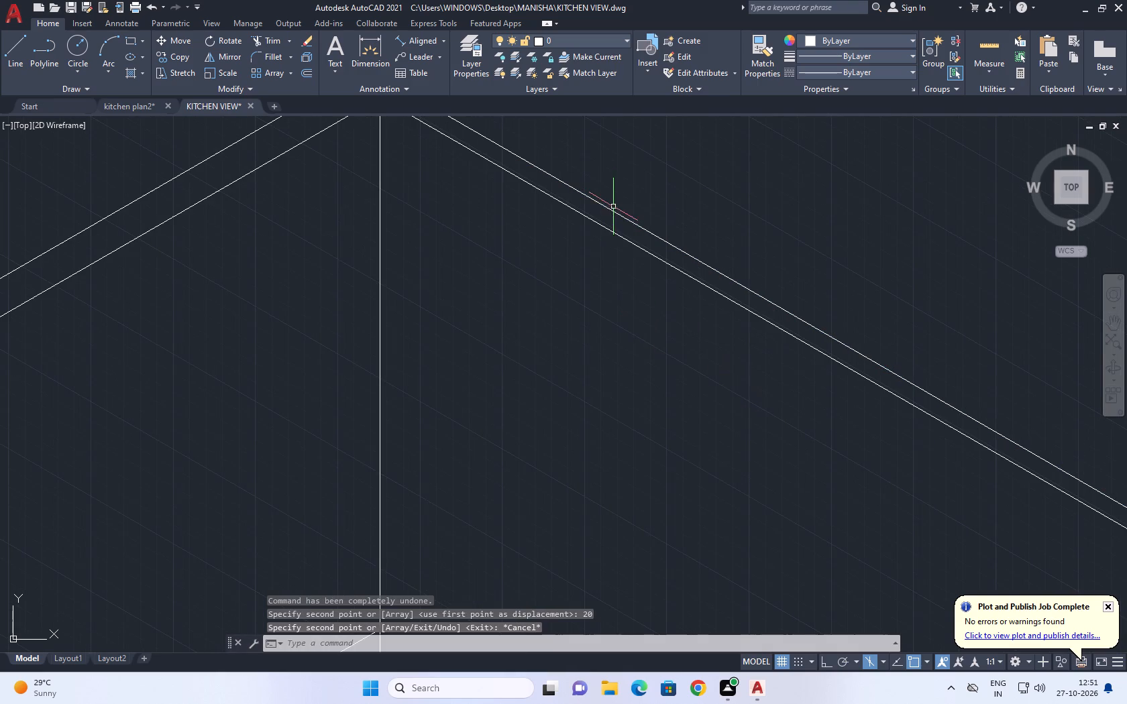
pyautogui.click(611, 209)
pyautogui.moveTo(623, 216); pyautogui.dragTo(649, 282, button='middle')
pyautogui.press('m')
pyautogui.press('space')
pyautogui.scroll(-2, 689, 287)
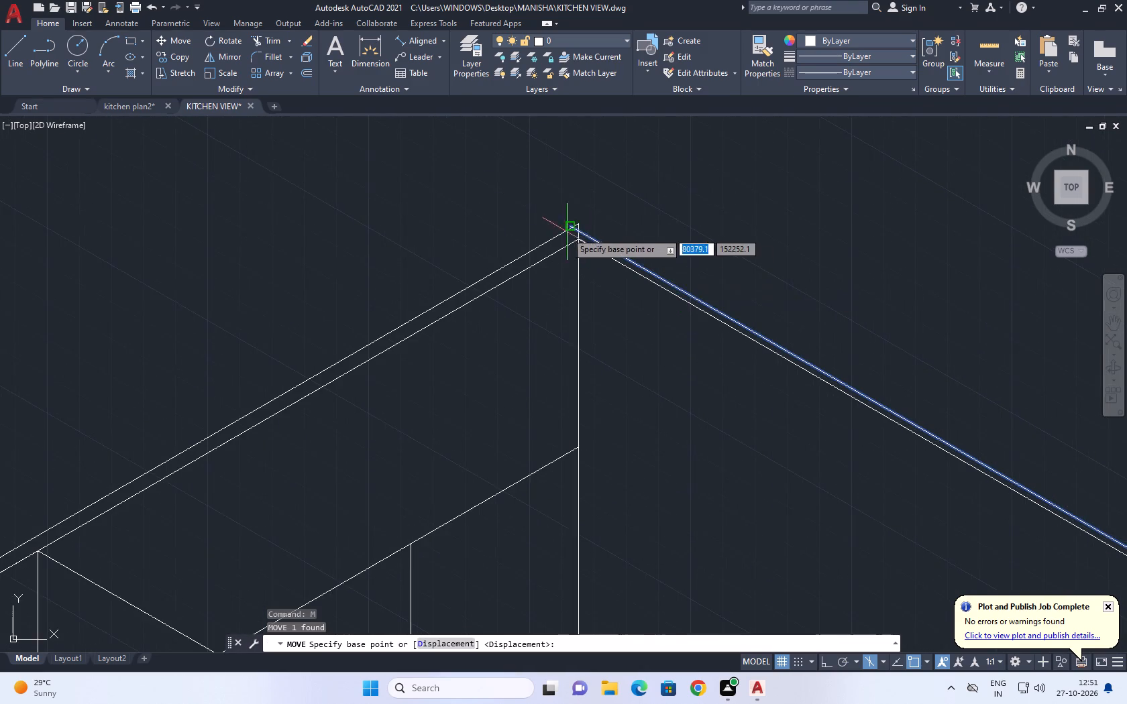
pyautogui.scroll(6, 563, 232)
pyautogui.click(592, 208)
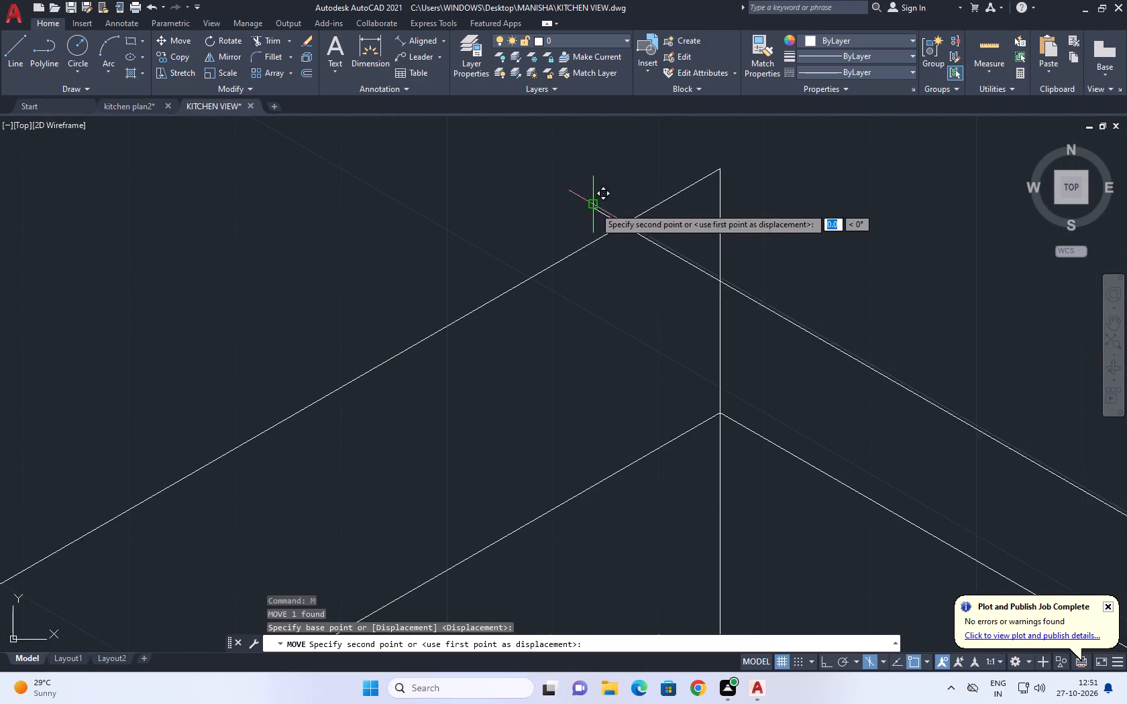
pyautogui.click(718, 168)
# Extend the right wall's outer vertical edge up to the moved top line.
pyautogui.scroll(-7, 690, 236)
pyautogui.scroll(-7, 759, 249)
pyautogui.scroll(3, 899, 347)
pyautogui.moveTo(918, 325); pyautogui.dragTo(910, 310, button='middle')
pyautogui.write('EX')
pyautogui.press('space')
pyautogui.moveTo(955, 334); pyautogui.dragTo(936, 329)
pyautogui.click(855, 322)
pyautogui.press('Escape')
# Copy the horizontal line below the upper cabinets 300 mm forward along the depth axis, using the top isoplane with Ortho on.
pyautogui.scroll(-4, 894, 318)
pyautogui.moveTo(924, 329); pyautogui.dragTo(867, 292, button='middle')
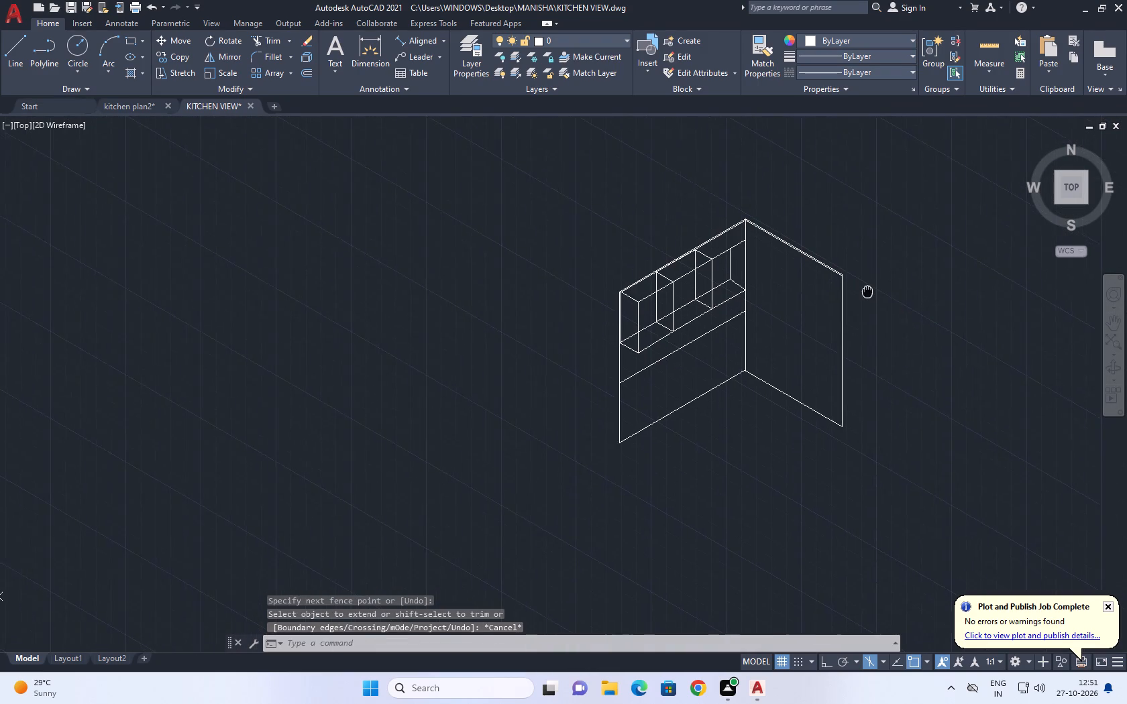
pyautogui.moveTo(867, 292); pyautogui.dragTo(826, 266, button='middle')
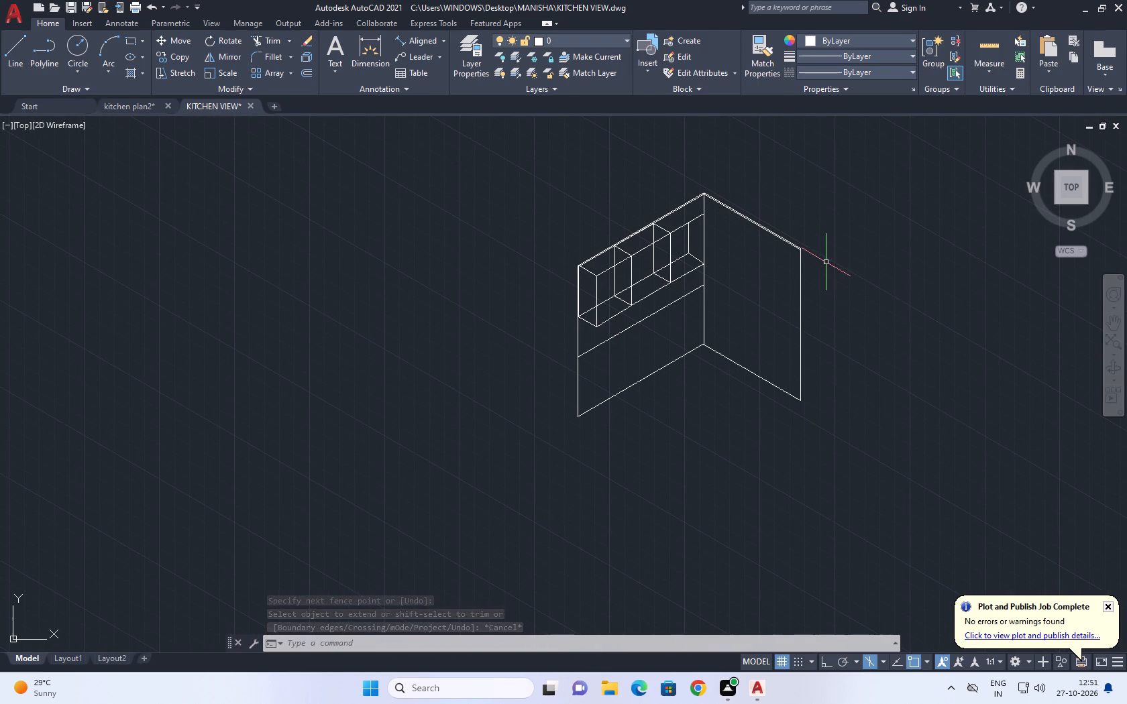
pyautogui.scroll(3, 589, 345)
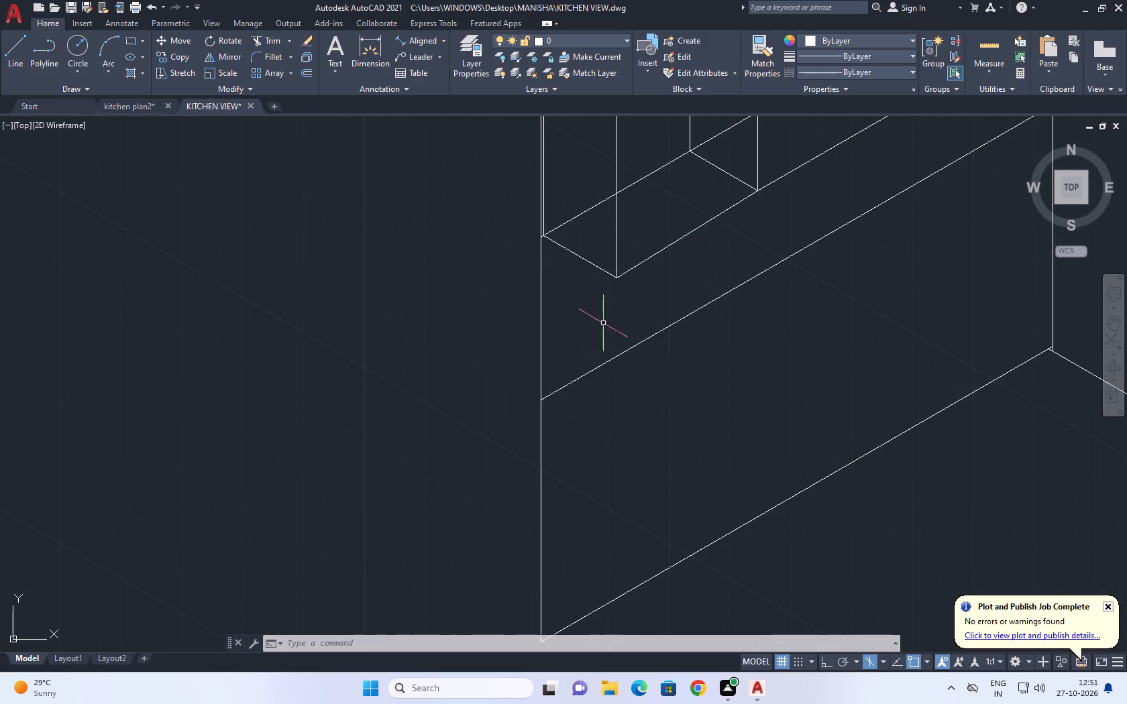
pyautogui.moveTo(604, 322); pyautogui.dragTo(624, 342, button='middle')
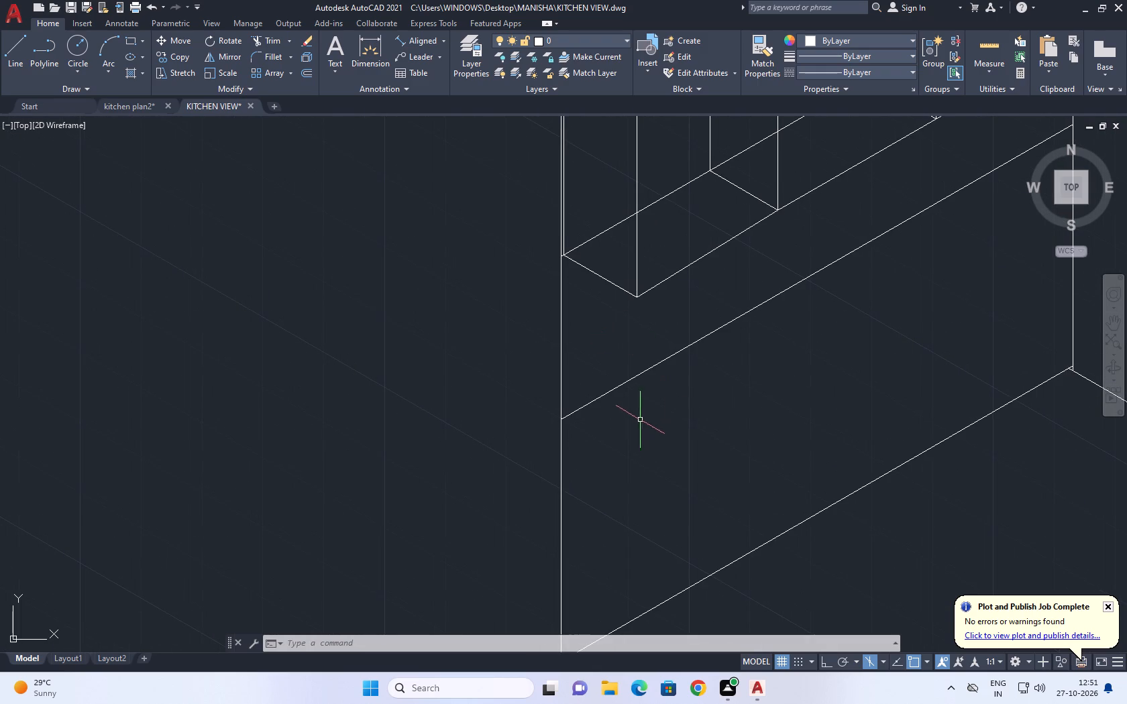
pyautogui.moveTo(639, 419); pyautogui.dragTo(633, 330, button='middle')
pyautogui.click(614, 318)
pyautogui.click(593, 292)
pyautogui.moveTo(594, 284); pyautogui.dragTo(606, 305, button='middle')
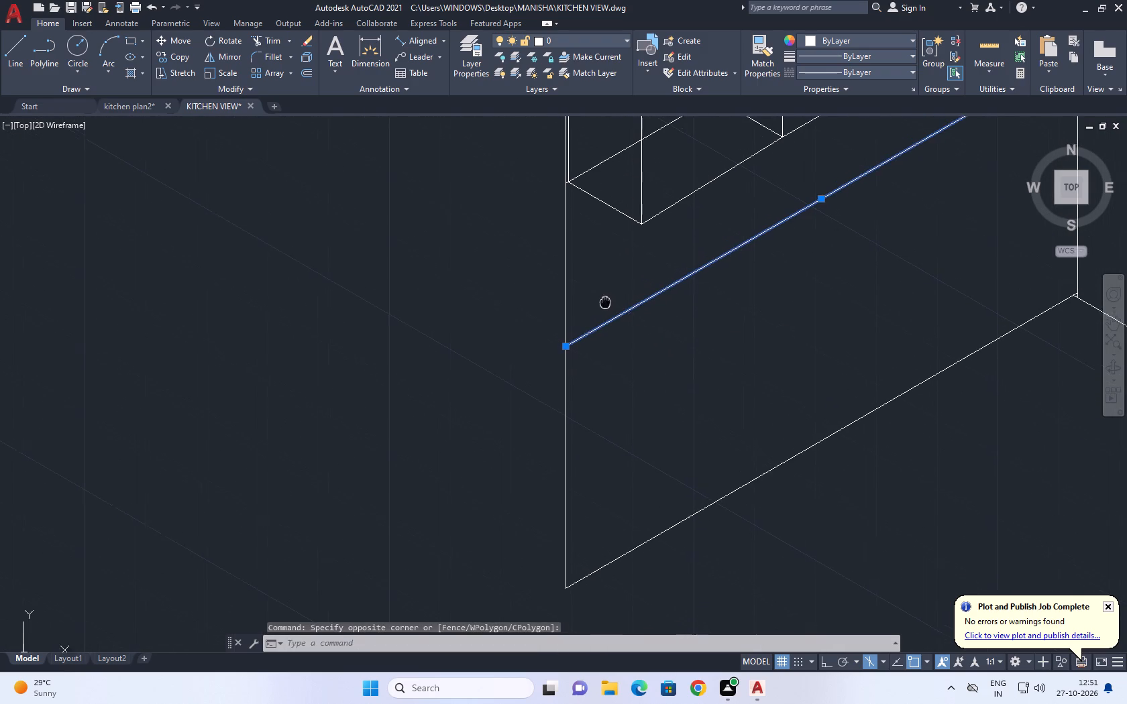
pyautogui.moveTo(606, 305); pyautogui.dragTo(606, 306, button='middle')
pyautogui.write('CO')
pyautogui.press('space')
pyautogui.click(563, 351)
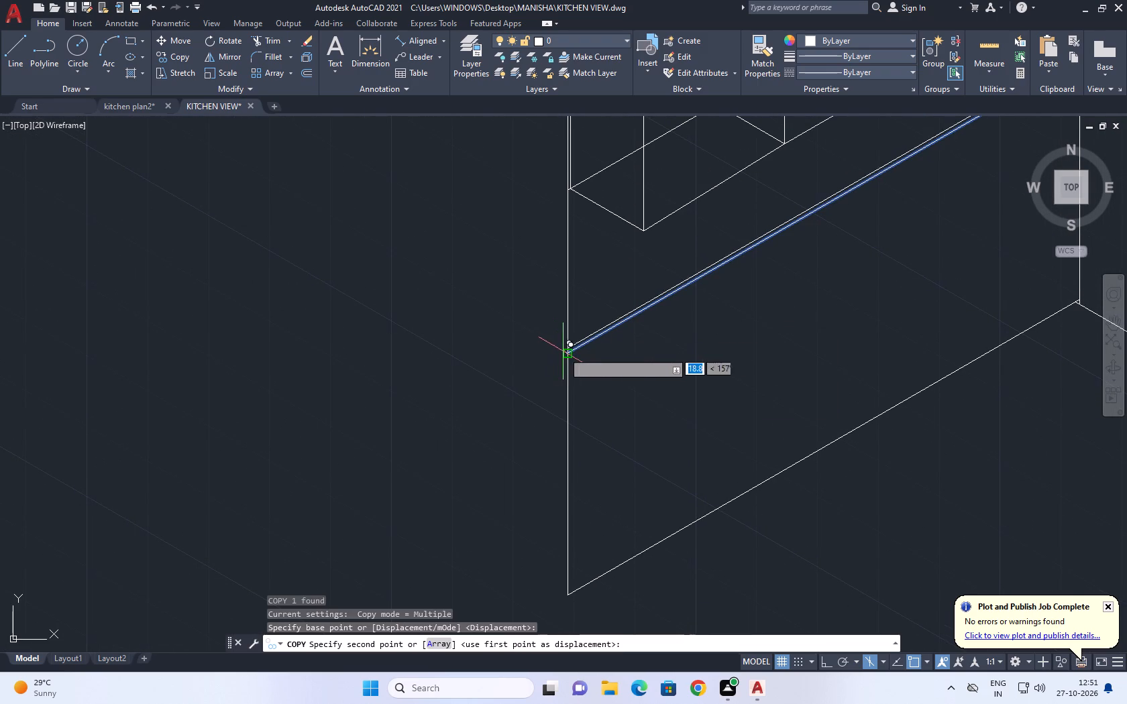
pyautogui.scroll(-3, 668, 386)
pyautogui.press('F5')
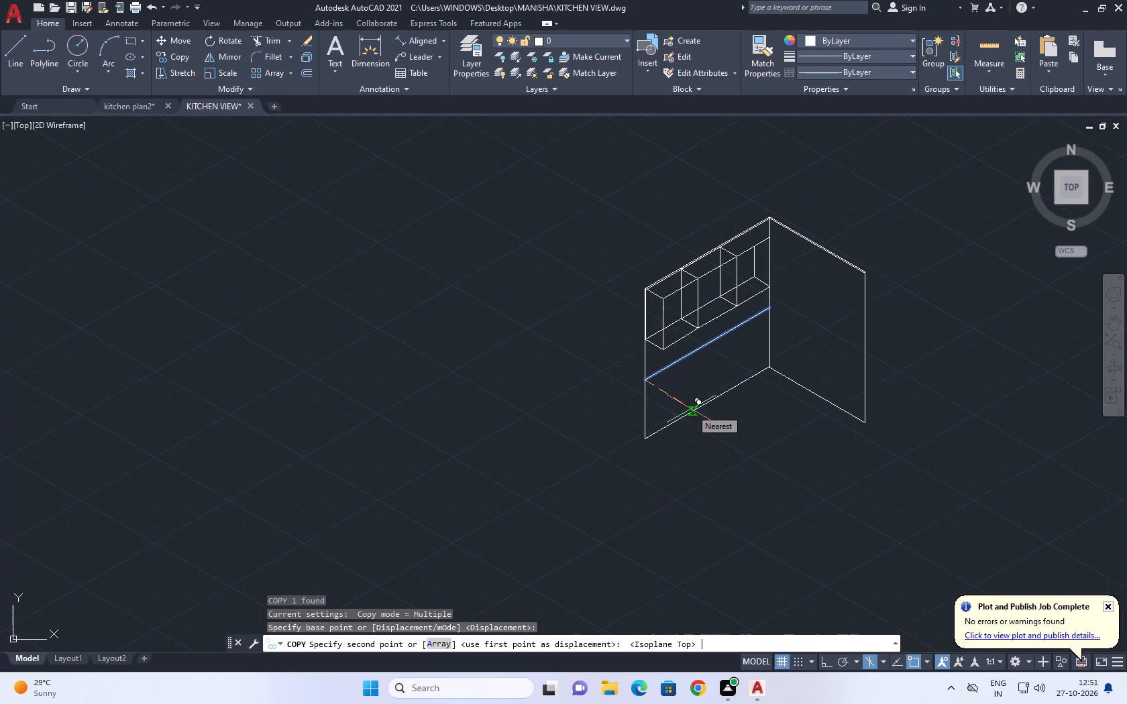
pyautogui.scroll(2, 690, 394)
pyautogui.press('F8')
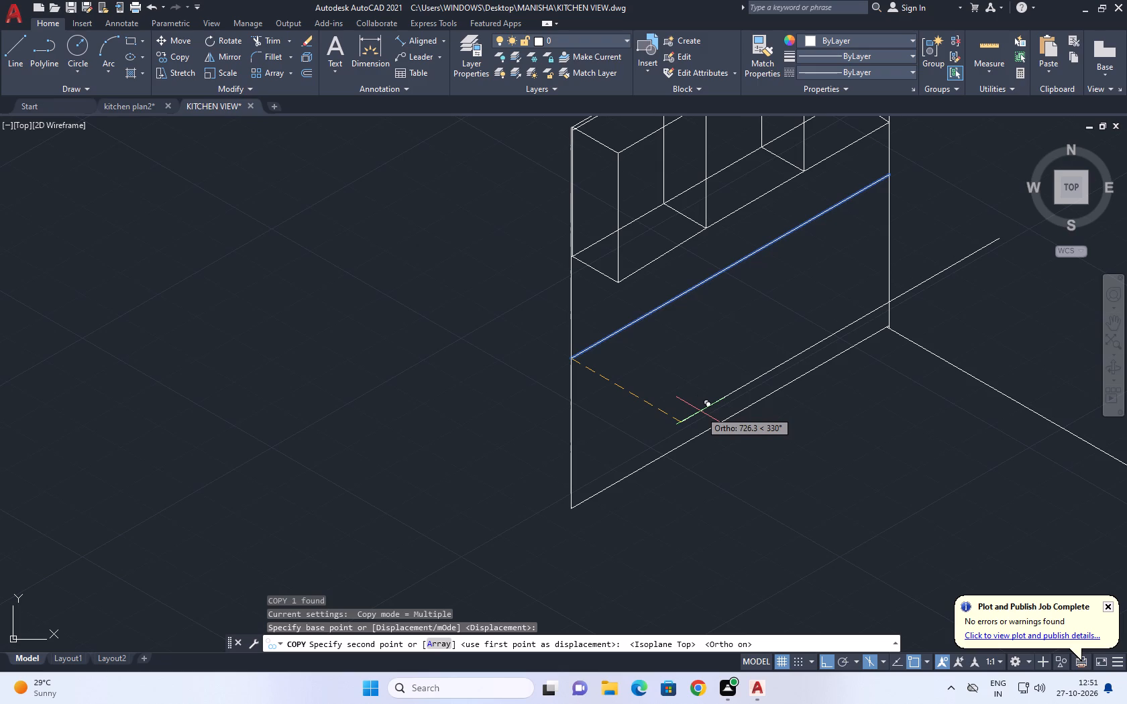
pyautogui.write('300')
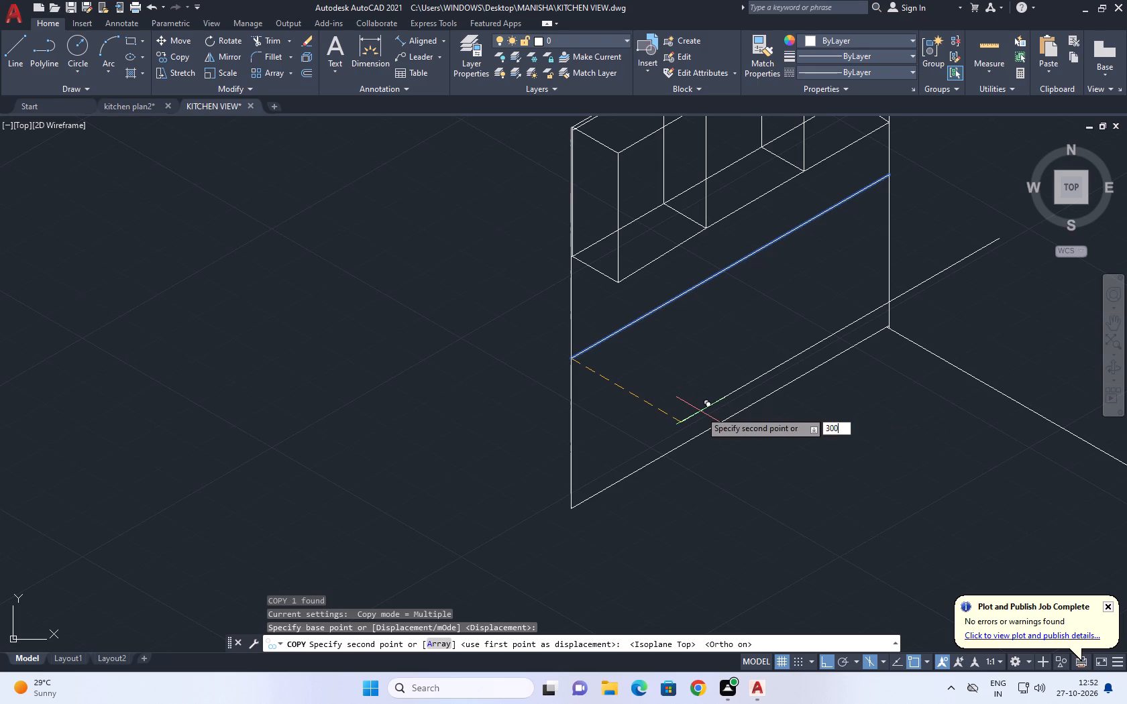
pyautogui.press('Return')
pyautogui.press('Escape')
# Draw the depth line joining the outer ends of the original horizontal line and its 300 mm copy.
pyautogui.moveTo(602, 402); pyautogui.dragTo(628, 392, button='middle')
pyautogui.scroll(1, 627, 392)
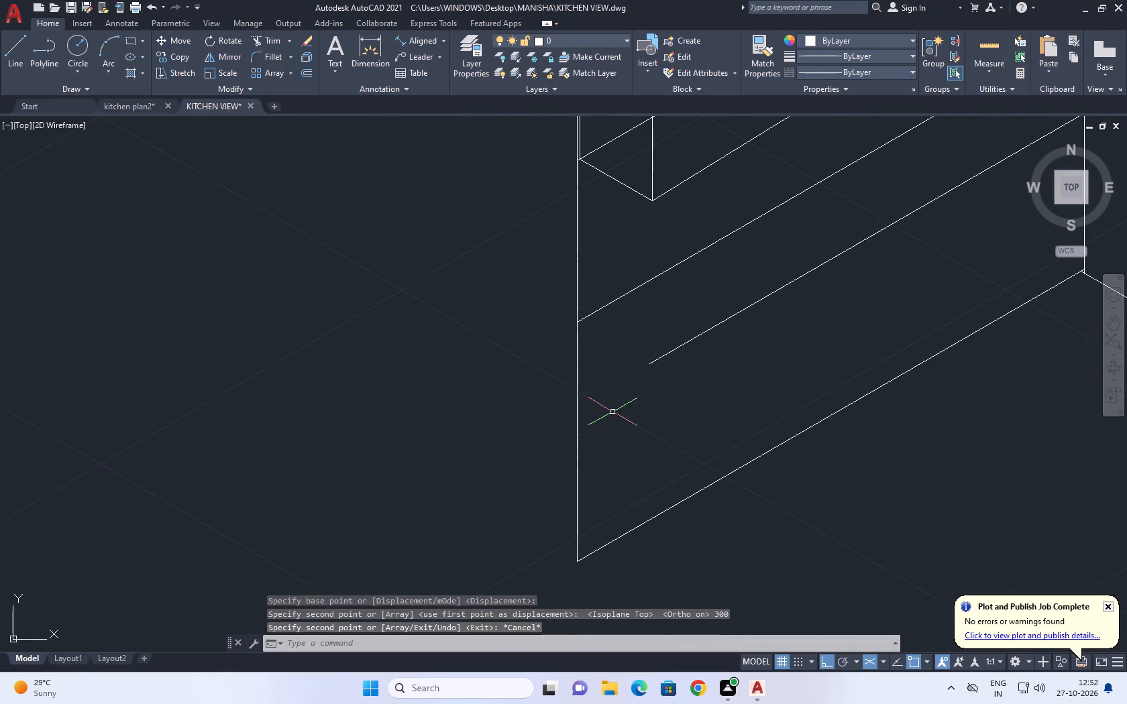
pyautogui.press('l')
pyautogui.press('space')
pyautogui.click(579, 322)
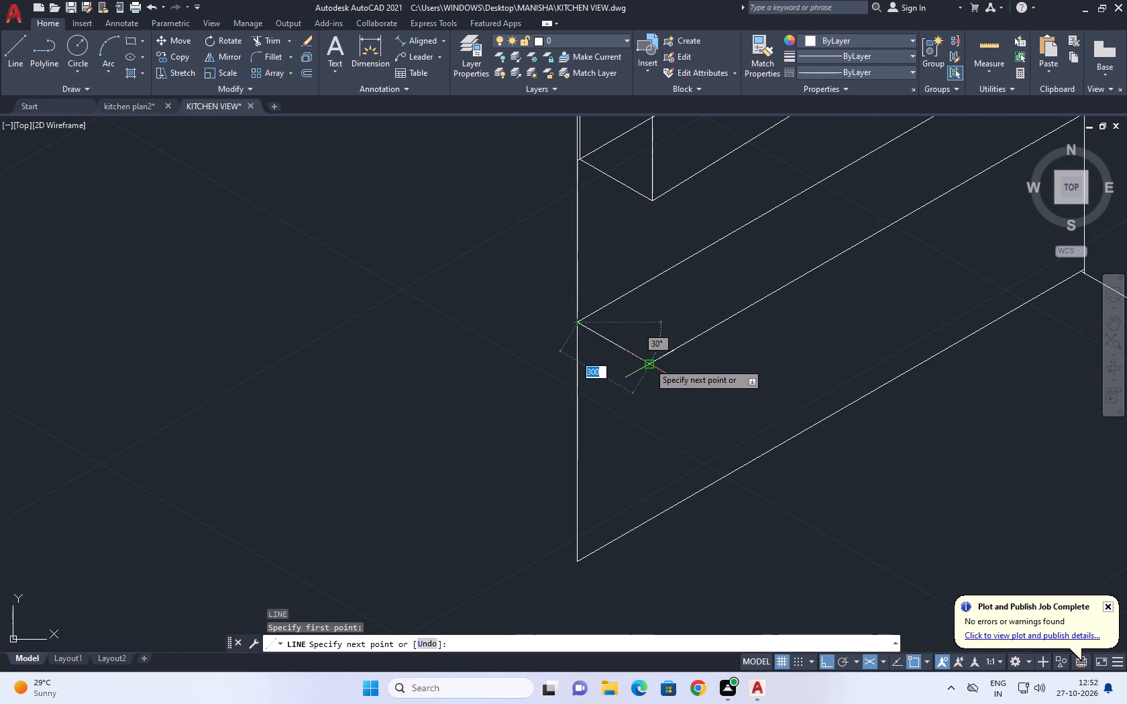
pyautogui.click(649, 364)
pyautogui.press('Escape')
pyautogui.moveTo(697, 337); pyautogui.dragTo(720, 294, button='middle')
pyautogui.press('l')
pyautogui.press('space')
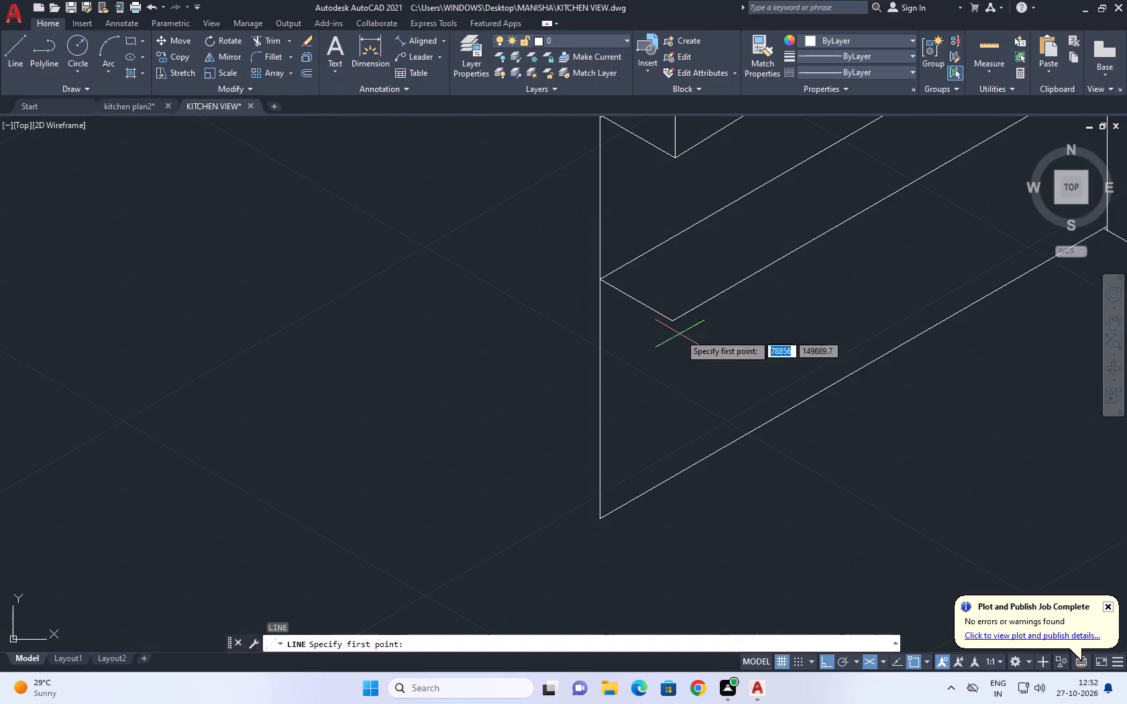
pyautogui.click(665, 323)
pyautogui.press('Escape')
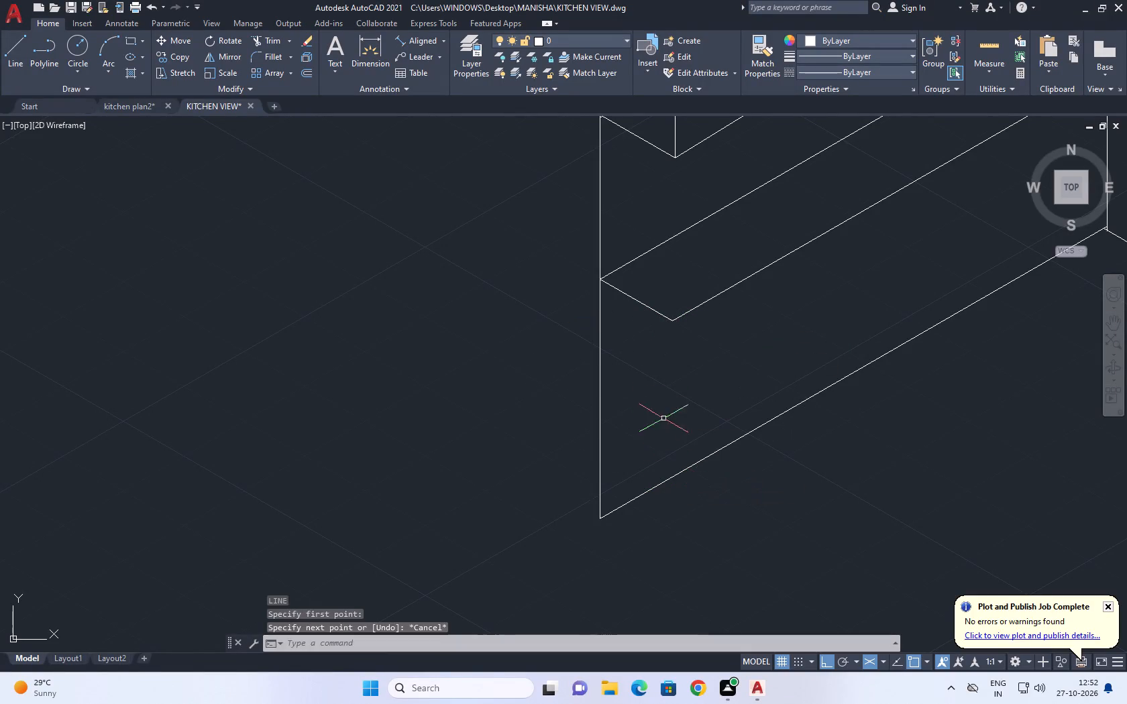
# Draw a vertical line from the copied line's outer front corner down past the left wall's floor line, using the right isoplane.
pyautogui.press('space')
pyautogui.click(674, 325)
pyautogui.scroll(-3, 724, 431)
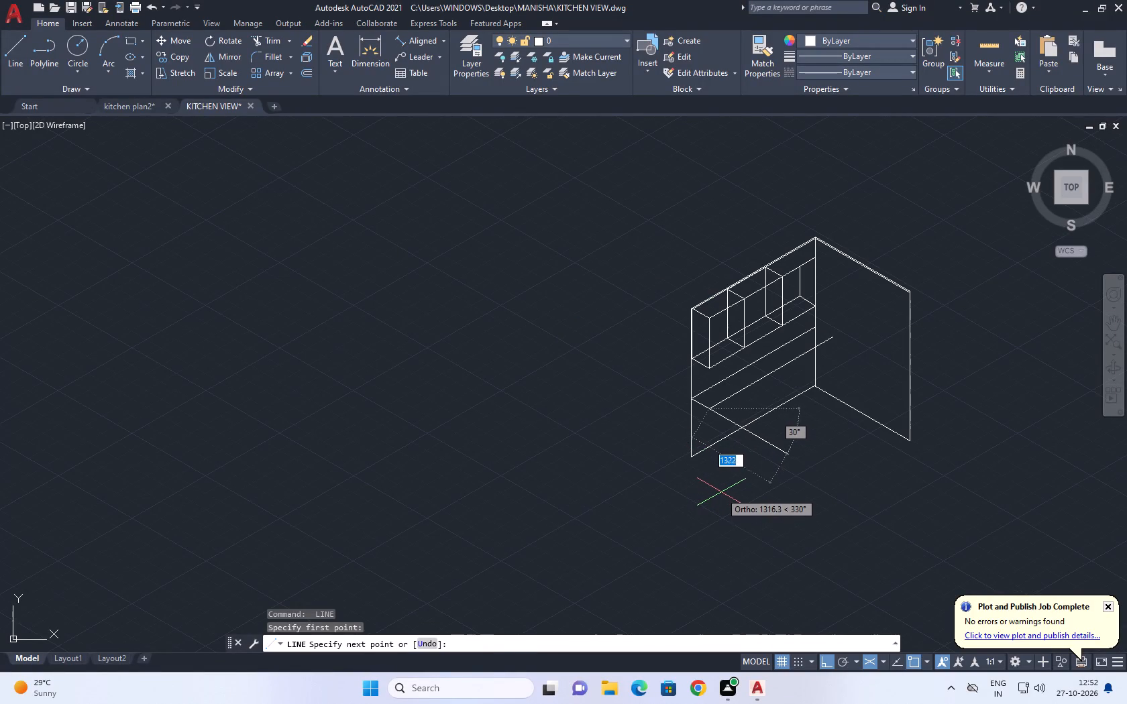
pyautogui.press('F5')
pyautogui.scroll(3, 702, 509)
pyautogui.click(714, 401)
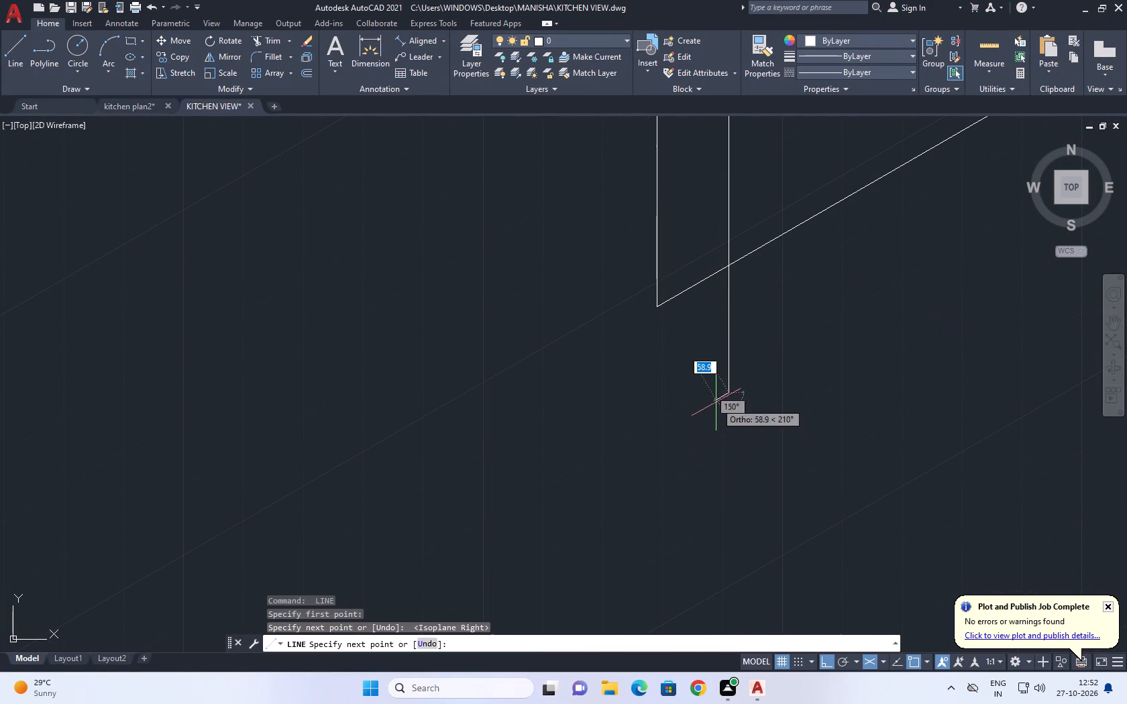
pyautogui.press('space')
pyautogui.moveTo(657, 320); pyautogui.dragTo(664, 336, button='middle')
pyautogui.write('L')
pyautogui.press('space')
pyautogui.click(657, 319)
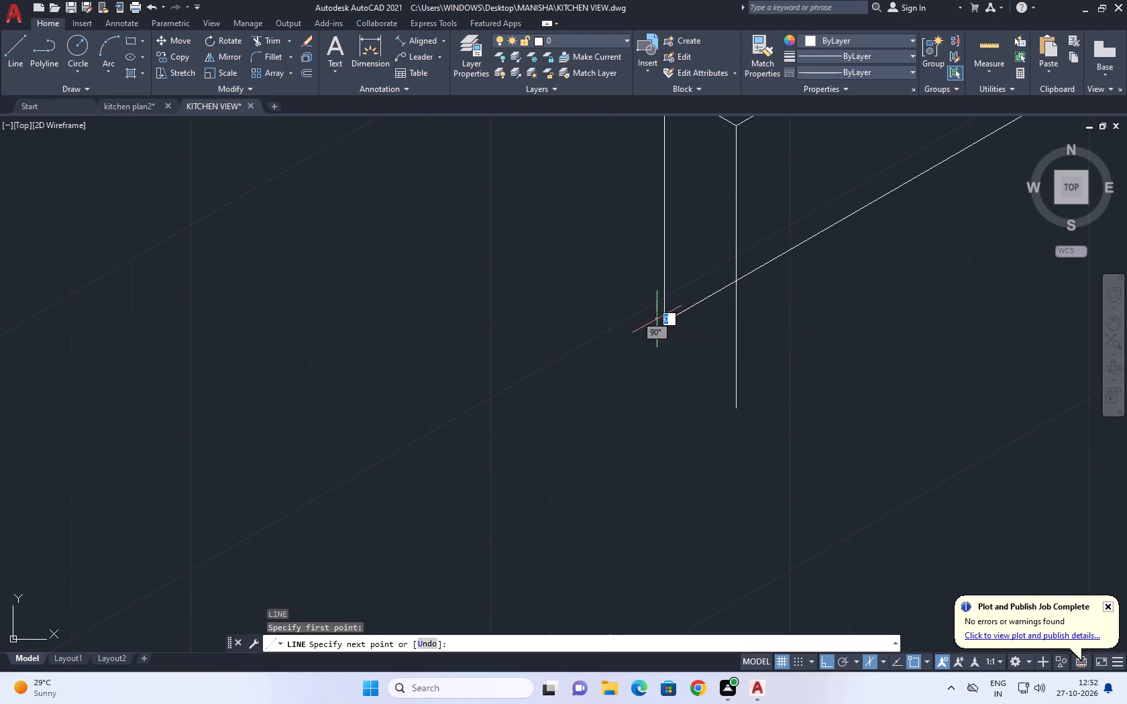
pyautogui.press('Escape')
# Draw a depth line from the left wall's outer bottom corner forward past the lower unit's front vertical, using the left isoplane.
pyautogui.write('L')
pyautogui.press('space')
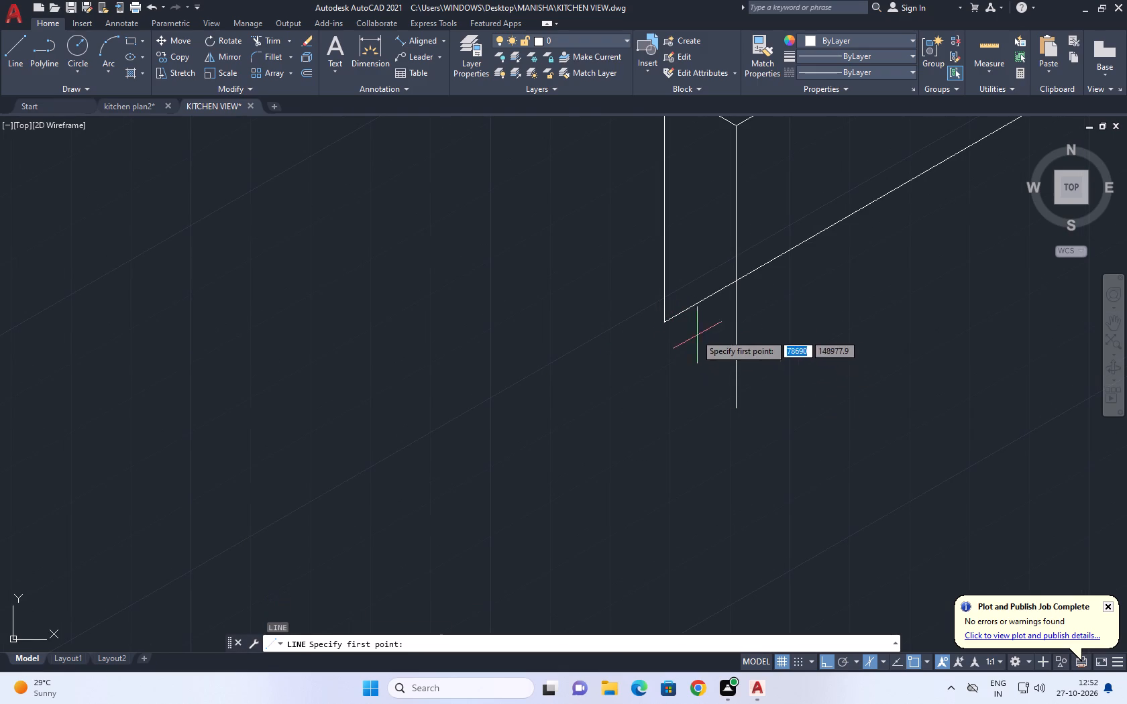
pyautogui.click(663, 321)
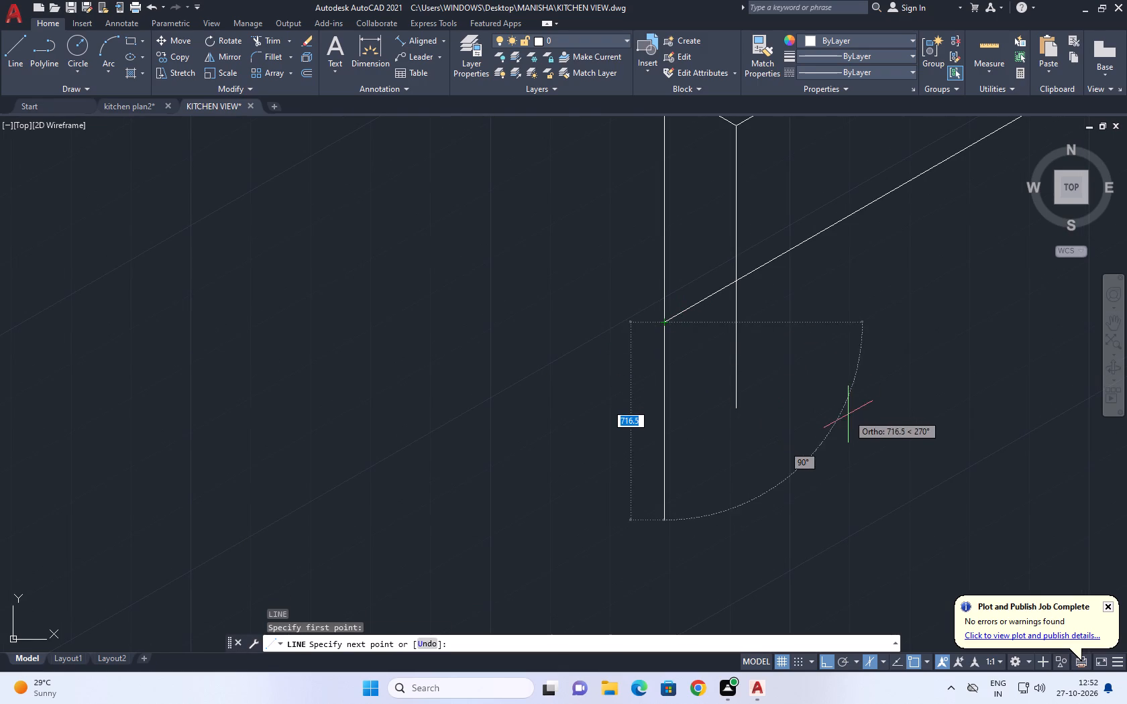
pyautogui.press('F5')
pyautogui.click(838, 414)
pyautogui.press('Escape')
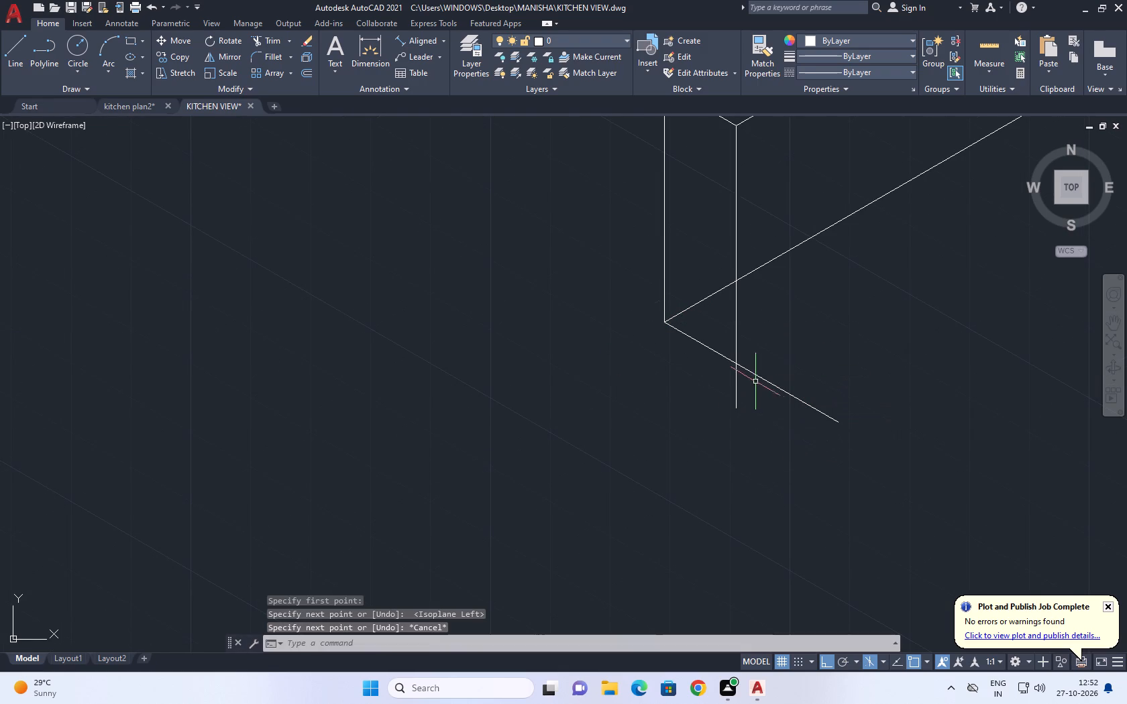
# Trim the bottom depth line and the lower unit's front vertical where they cross at the outer bottom corner.
pyautogui.write('TR')
pyautogui.press('space')
pyautogui.click(780, 369)
pyautogui.click(735, 397)
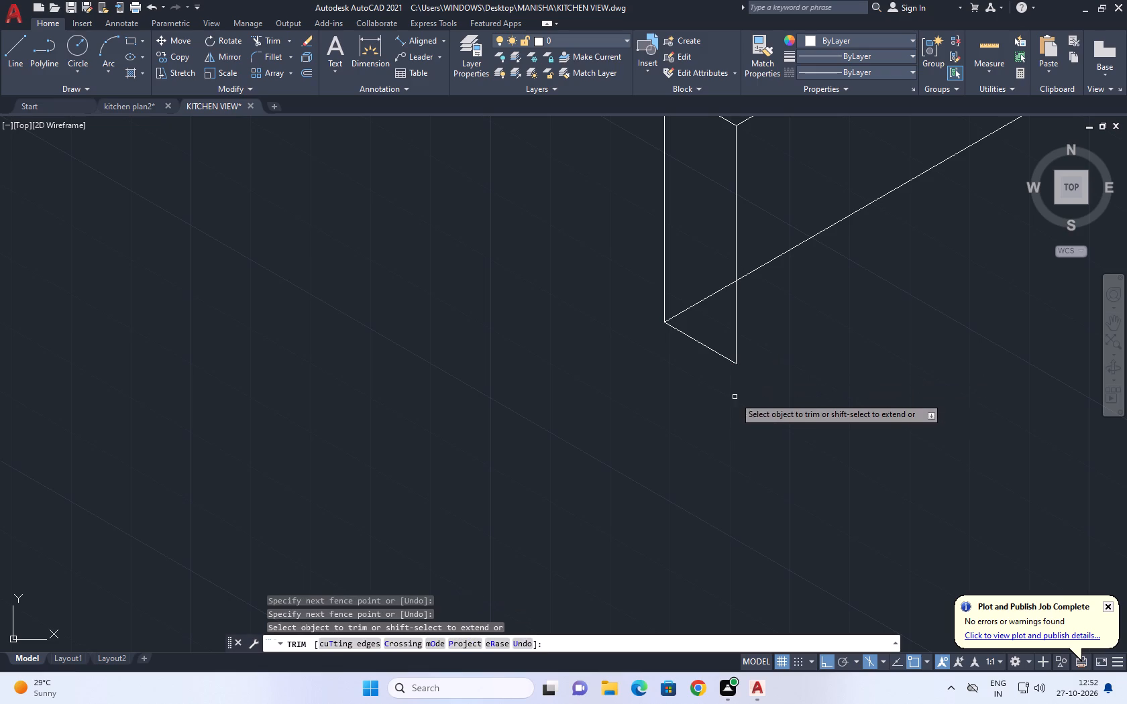
pyautogui.scroll(-4, 747, 393)
pyautogui.press('Escape')
pyautogui.scroll(2, 841, 274)
# Trim the end of the lower unit's copied horizontal line that runs past the wall corner's vertical edge.
pyautogui.press('space')
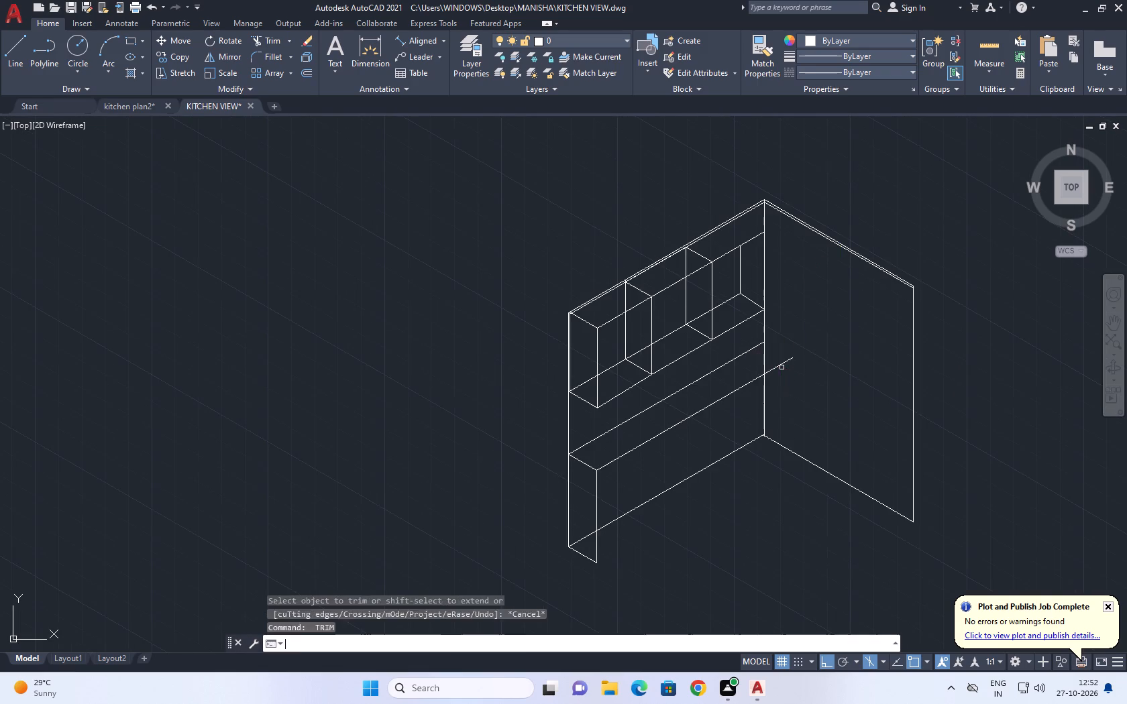
pyautogui.scroll(1, 782, 367)
pyautogui.click(791, 338)
pyautogui.click(791, 371)
pyautogui.press('Escape')
# Draw two lines from the lower unit's horizontal line ends at the wall corner, along the right wall and past its outer edge.
pyautogui.moveTo(796, 371); pyautogui.dragTo(783, 332, button='middle')
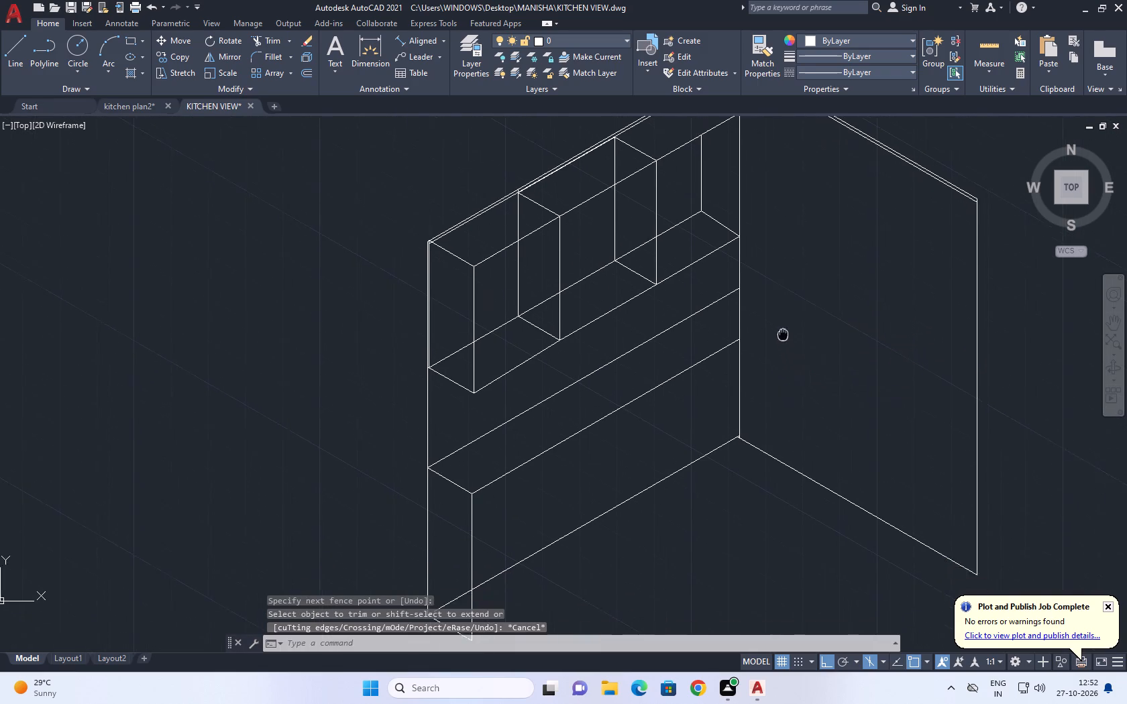
pyautogui.moveTo(783, 332); pyautogui.dragTo(767, 304, button='middle')
pyautogui.moveTo(752, 352); pyautogui.dragTo(680, 343, button='middle')
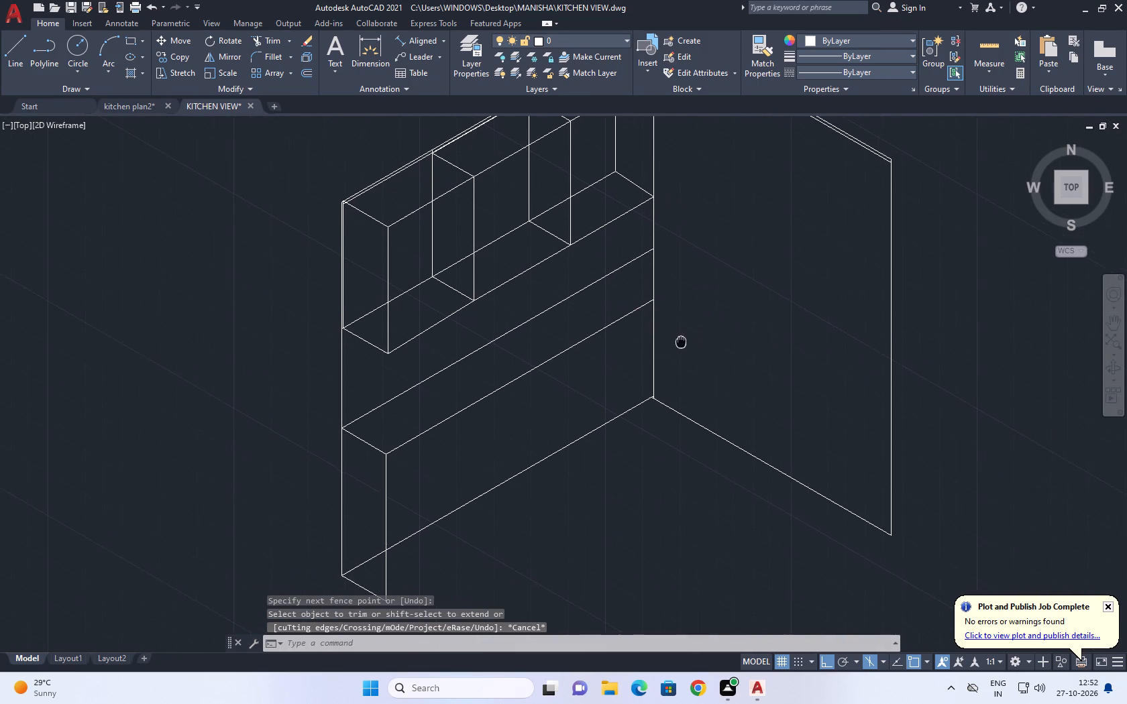
pyautogui.moveTo(680, 343); pyautogui.dragTo(639, 369, button='middle')
pyautogui.press('l')
pyautogui.press('space')
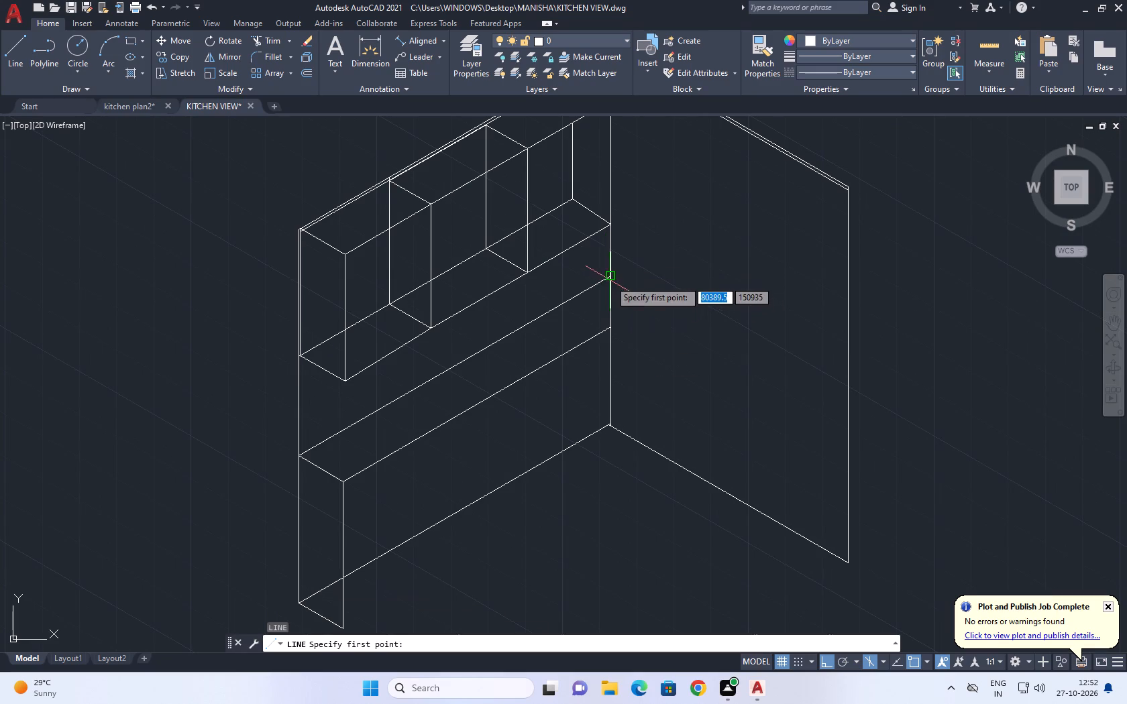
pyautogui.click(610, 279)
pyautogui.click(909, 463)
pyautogui.press('space')
pyautogui.press('space')
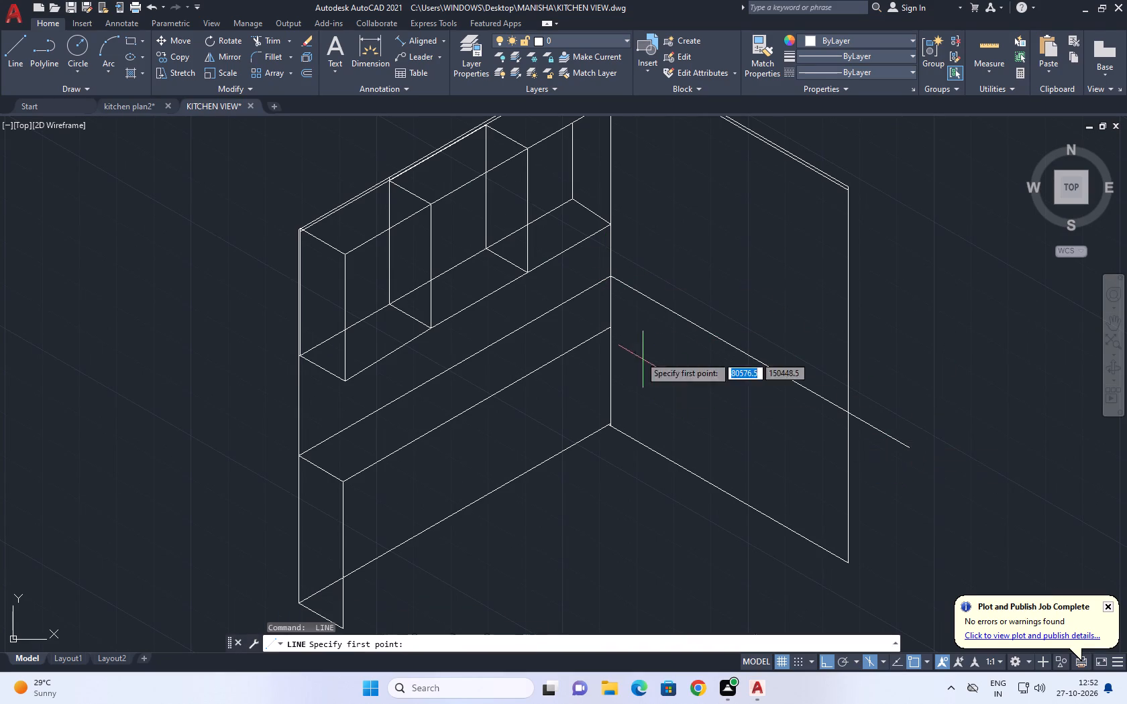
pyautogui.click(608, 329)
pyautogui.click(940, 503)
pyautogui.press('Escape')
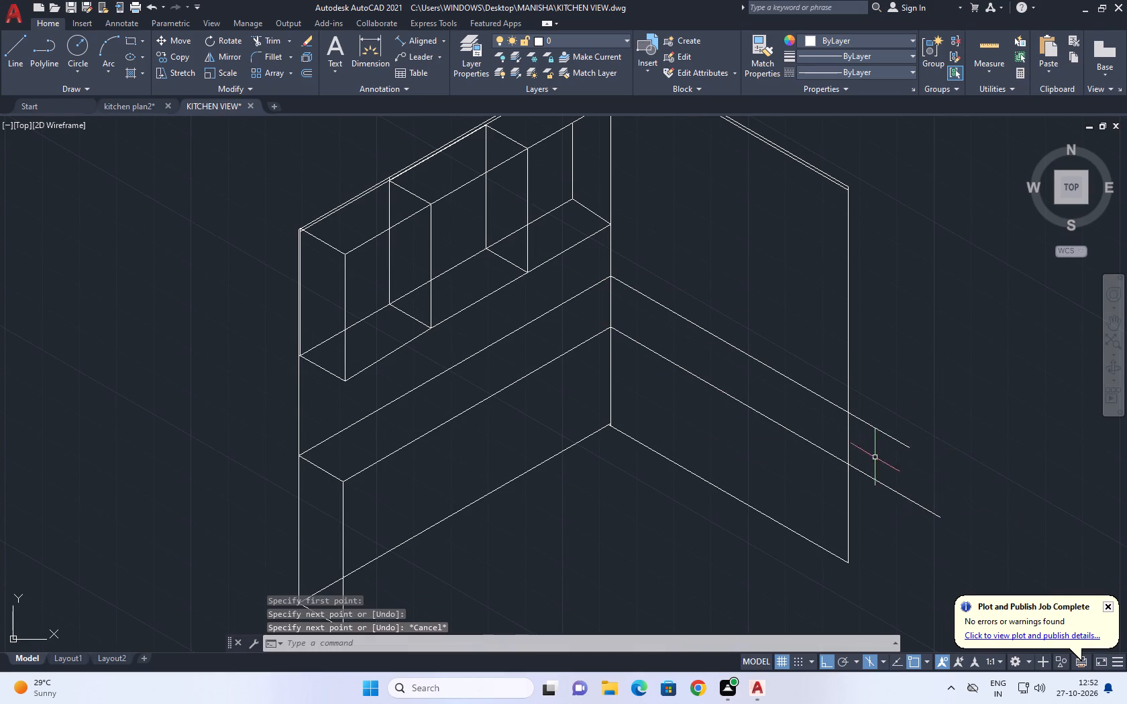
# Trim both right-wall lines at the wall's outer vertical edge.
pyautogui.moveTo(879, 467); pyautogui.dragTo(871, 434, button='middle')
pyautogui.press('t')
pyautogui.press('r')
pyautogui.press('space')
pyautogui.click(880, 382)
pyautogui.click(871, 469)
pyautogui.press('Escape')
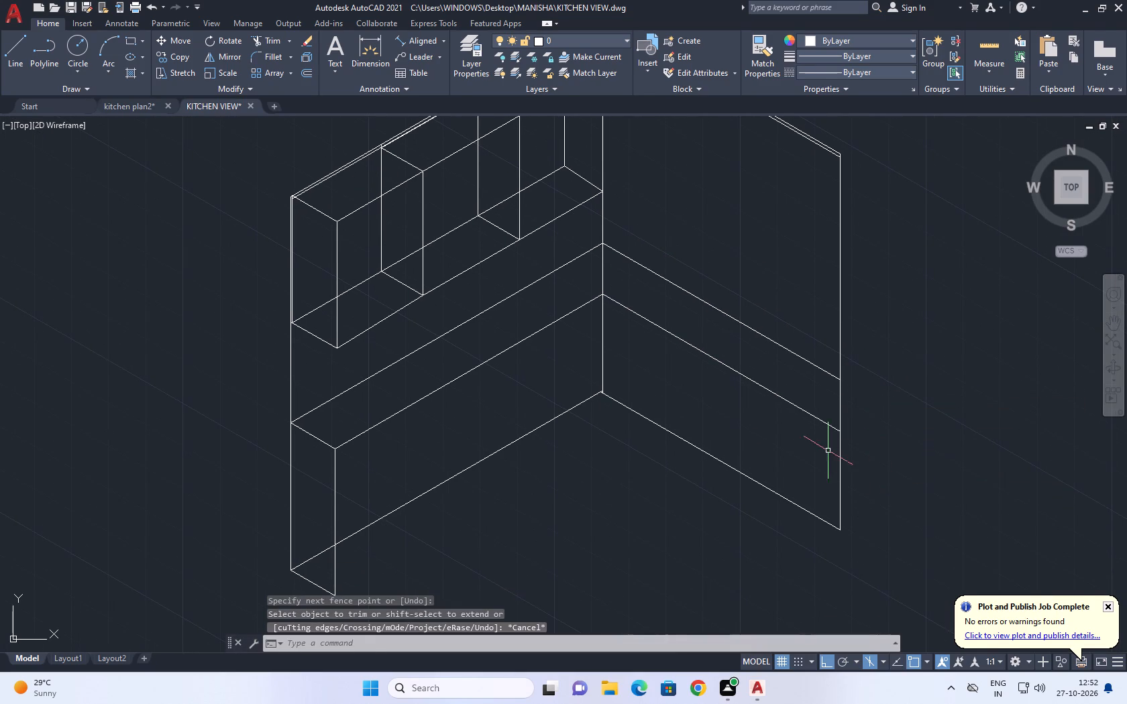
# Draw the lower unit's front floor line from its outer bottom corner past the right wall's floor line, using the top isoplane with Ortho on.
pyautogui.moveTo(878, 458); pyautogui.dragTo(897, 361, button='middle')
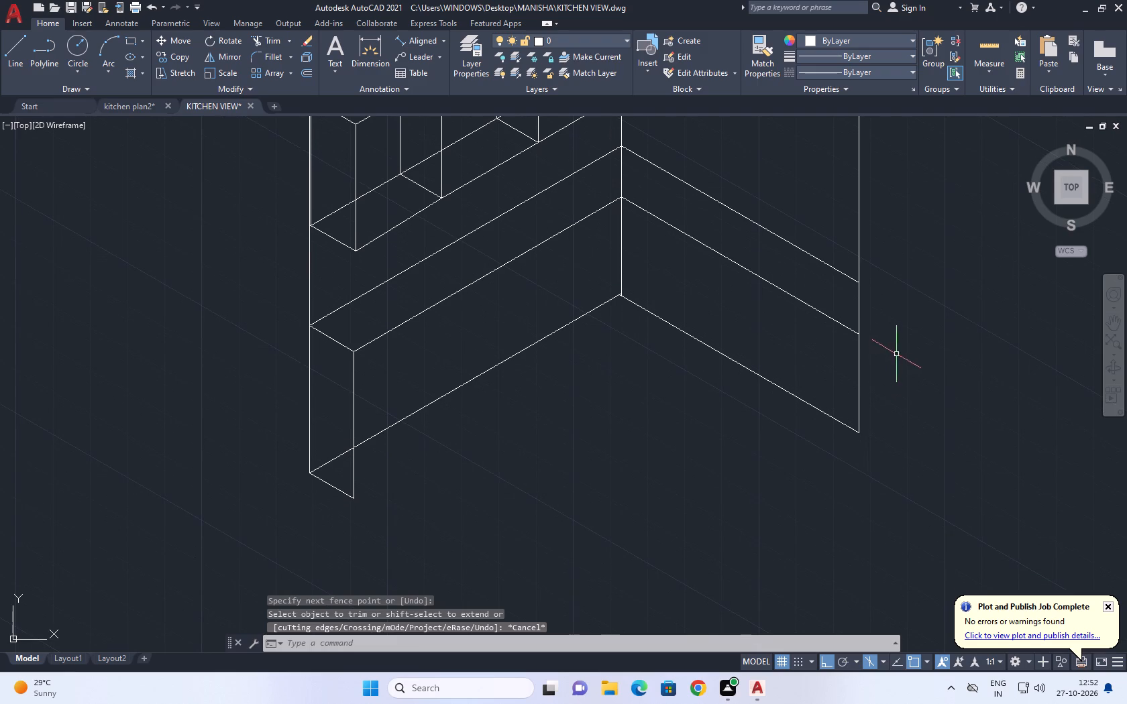
pyautogui.moveTo(663, 235); pyautogui.dragTo(747, 330, button='middle')
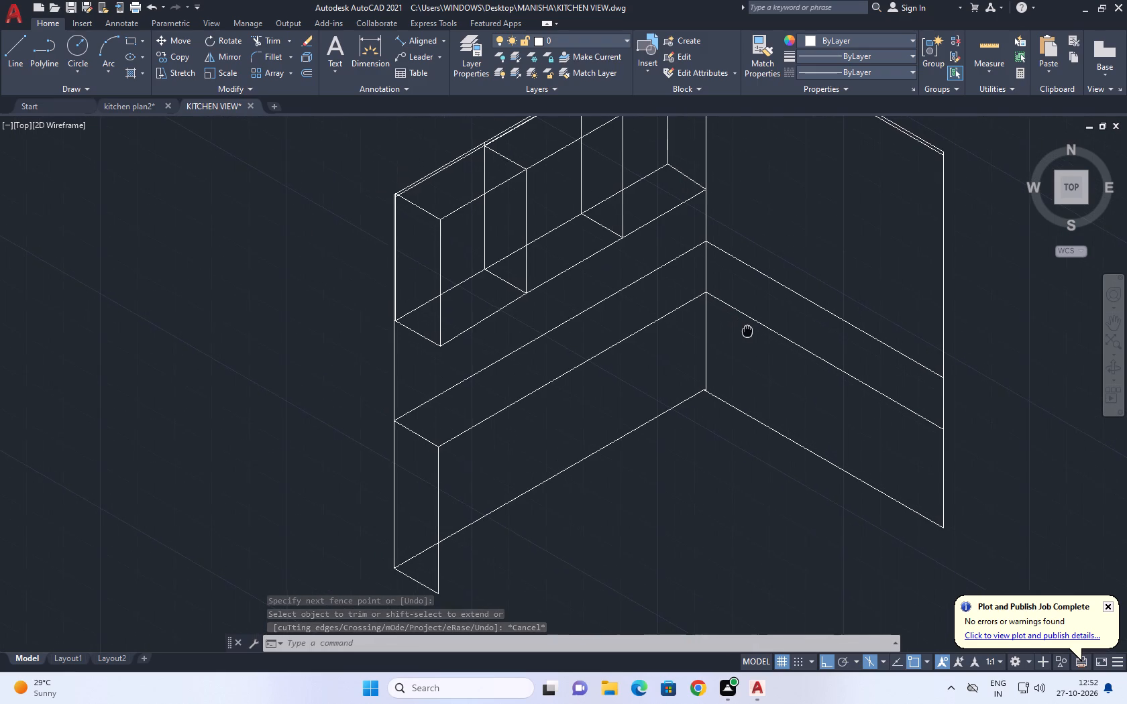
pyautogui.moveTo(747, 330); pyautogui.dragTo(775, 304, button='middle')
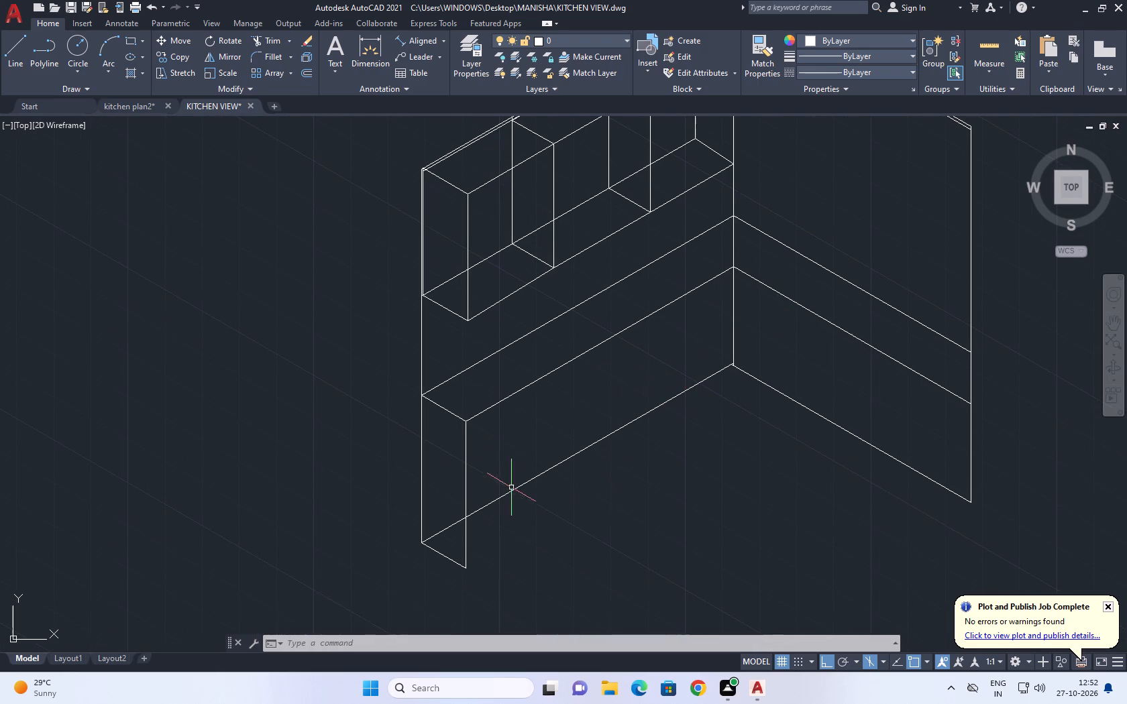
pyautogui.moveTo(511, 488); pyautogui.dragTo(549, 374, button='middle')
pyautogui.moveTo(584, 446); pyautogui.dragTo(559, 450, button='middle')
pyautogui.press('l')
pyautogui.press('space')
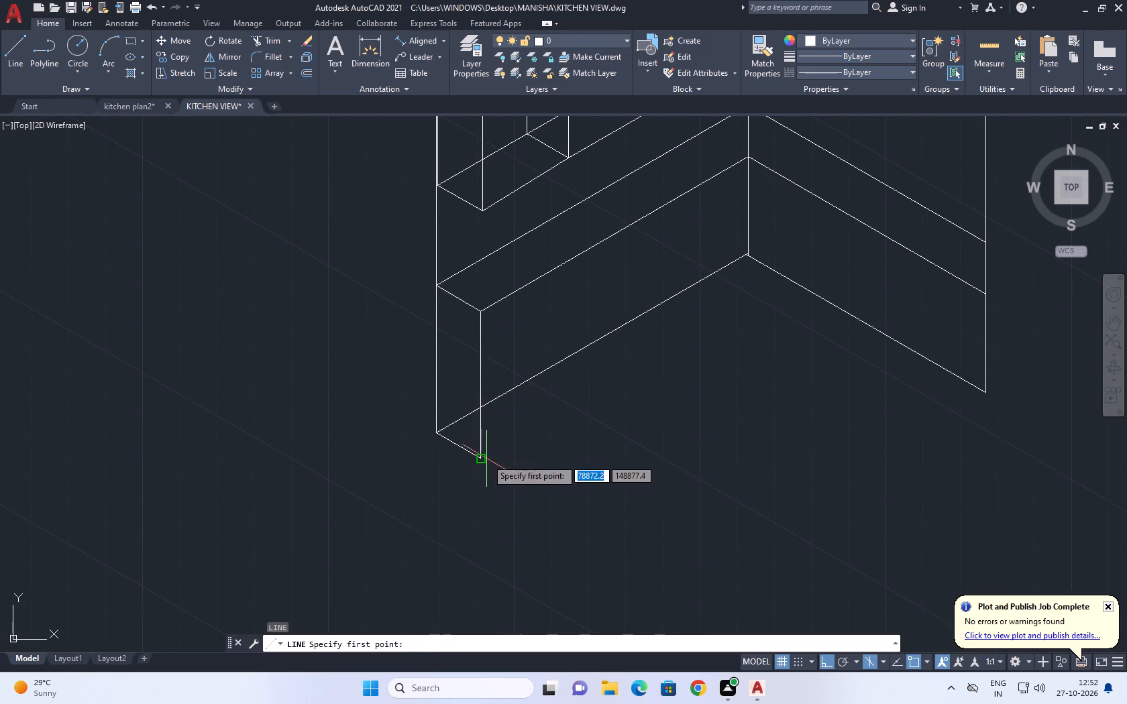
pyautogui.click(478, 461)
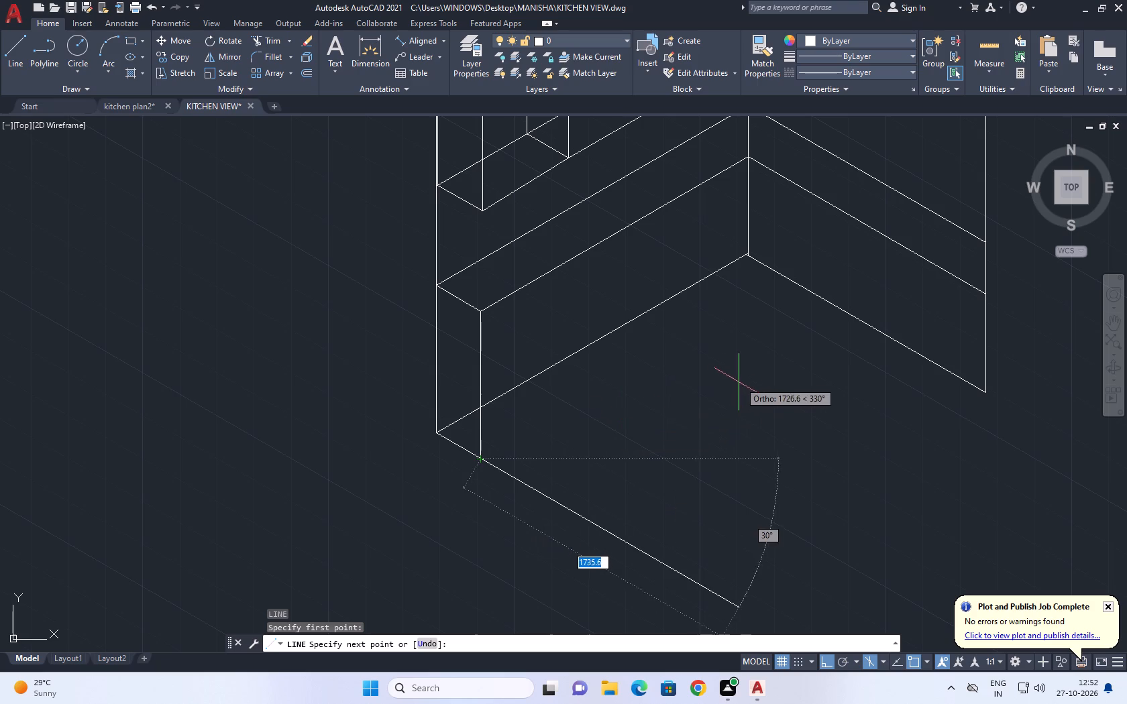
pyautogui.press('F8')
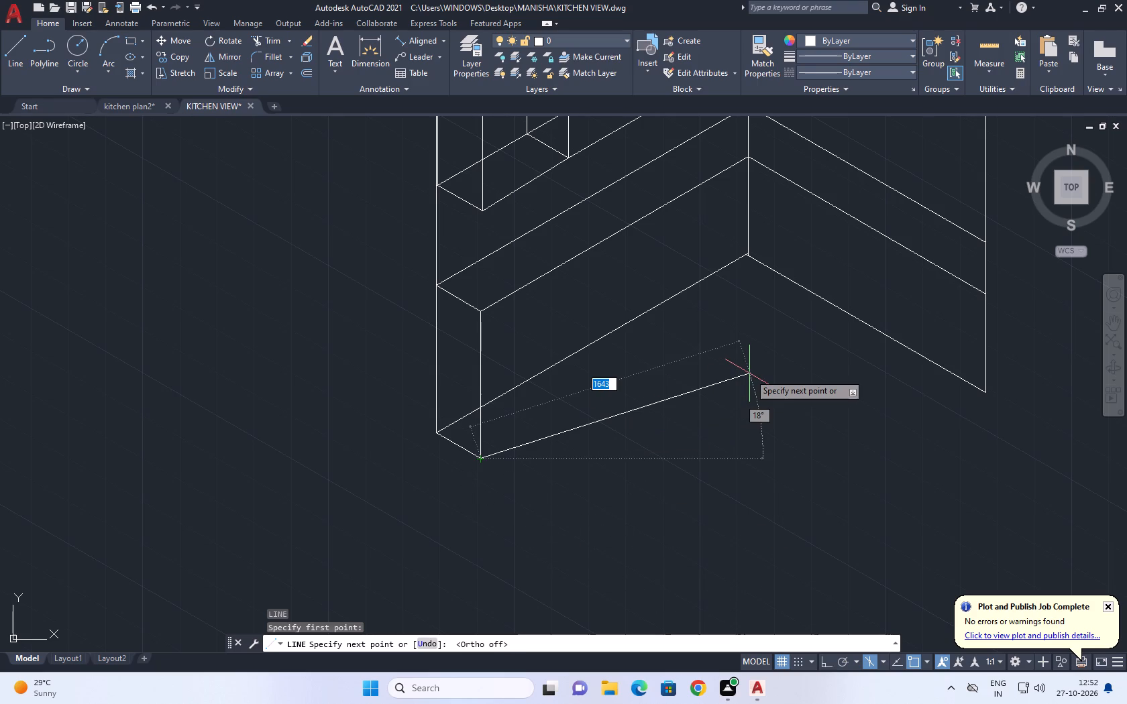
pyautogui.press('F8')
pyautogui.press('F5')
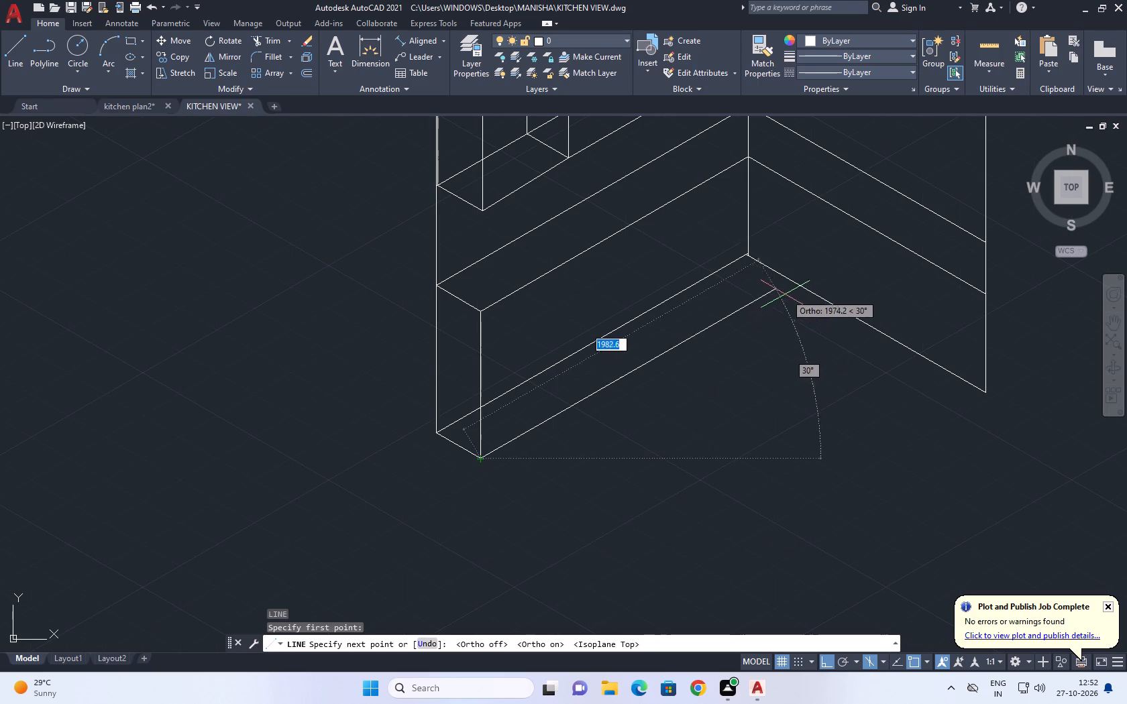
pyautogui.moveTo(786, 279); pyautogui.dragTo(782, 306, button='middle')
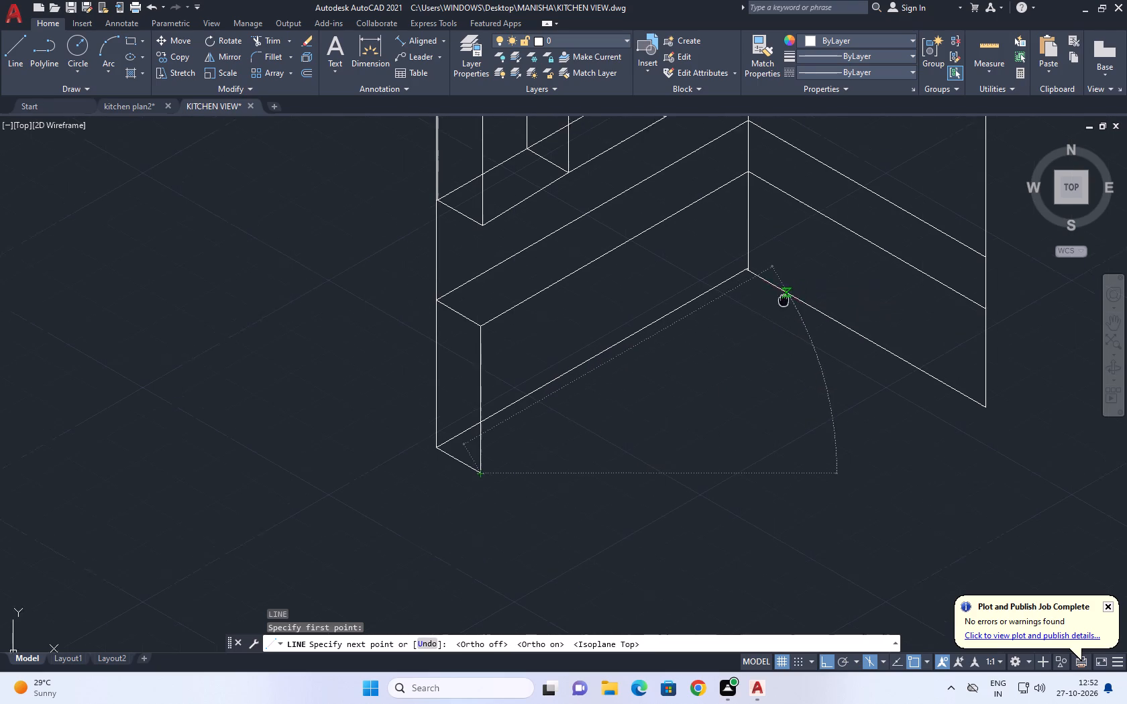
pyautogui.moveTo(782, 306); pyautogui.dragTo(776, 319, button='middle')
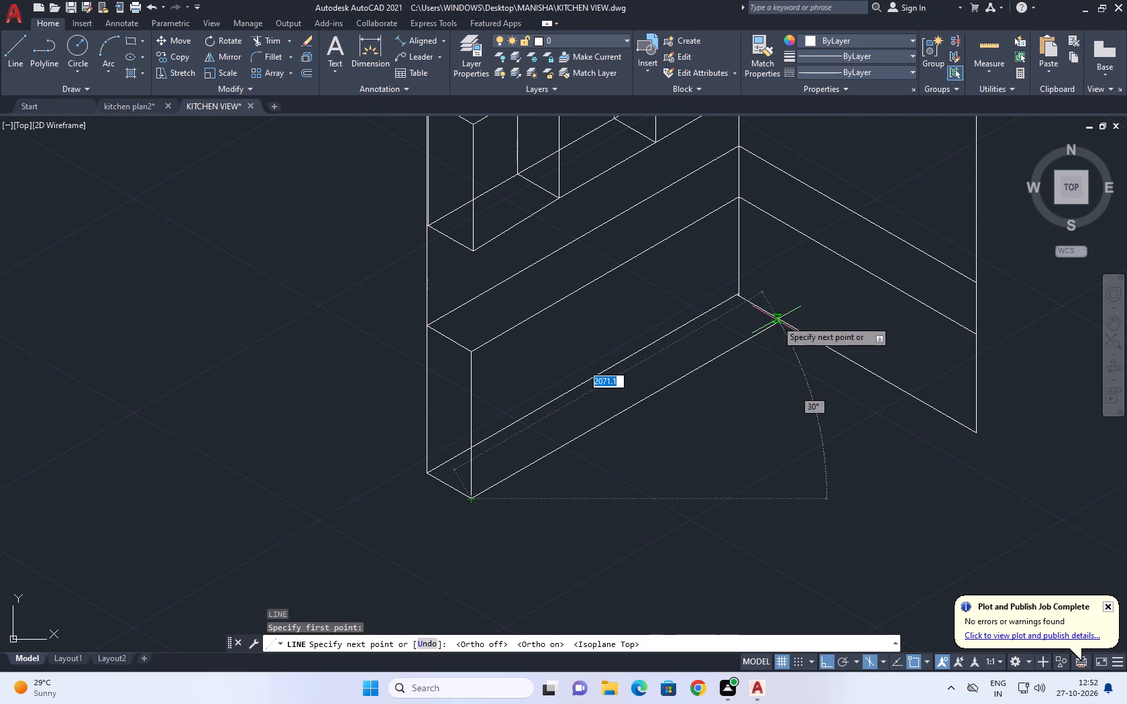
pyautogui.scroll(2, 776, 320)
pyautogui.click(803, 293)
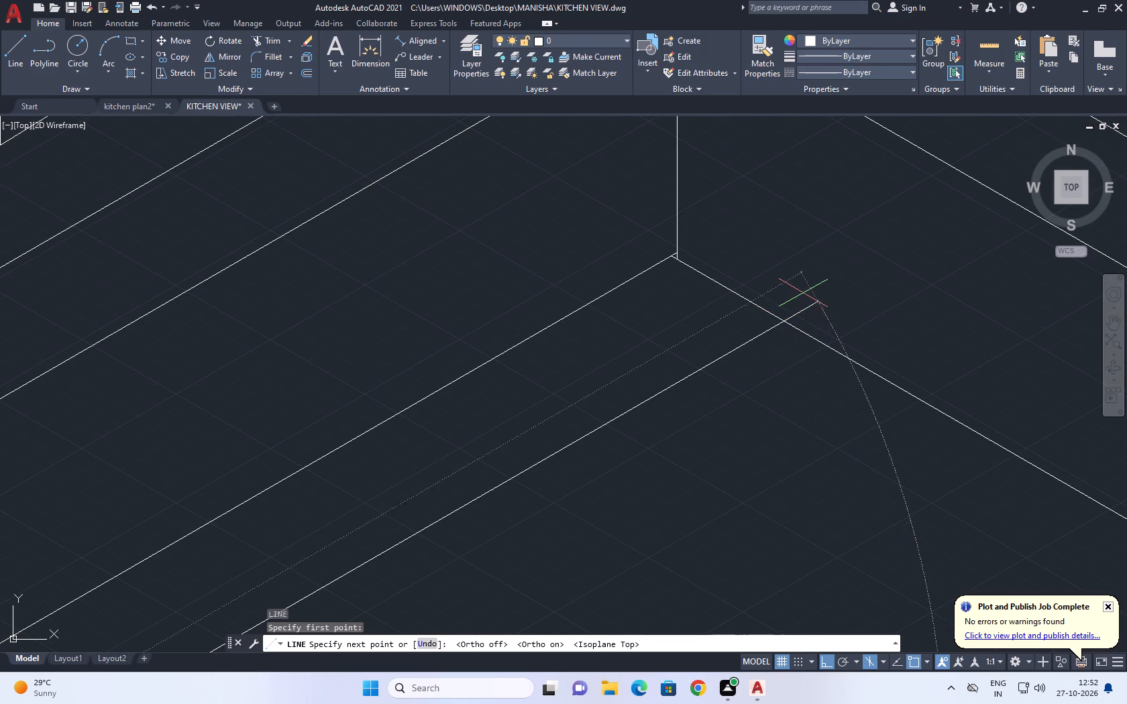
pyautogui.press('Escape')
# Draw a 300 mm line from the right wall's outer bottom corner, continuing parallel to that wall's floor line past the front floor line.
pyautogui.scroll(-5, 771, 339)
pyautogui.scroll(2, 790, 359)
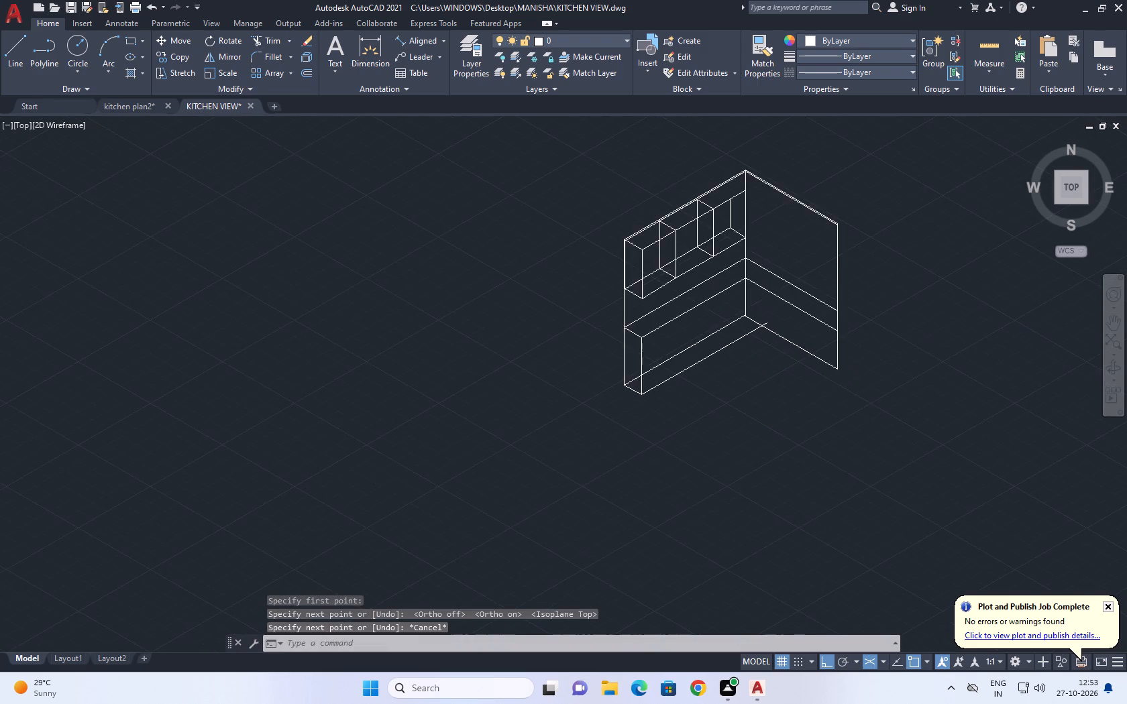
pyautogui.moveTo(796, 359); pyautogui.dragTo(746, 353, button='middle')
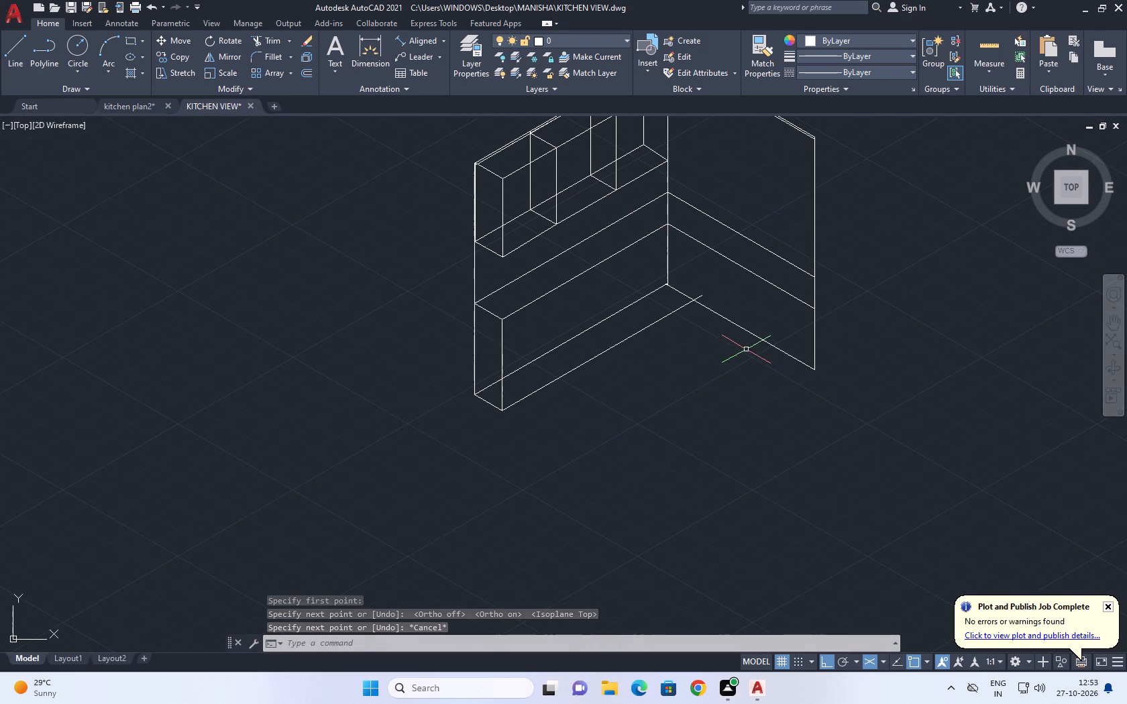
pyautogui.press('space')
pyautogui.click(812, 369)
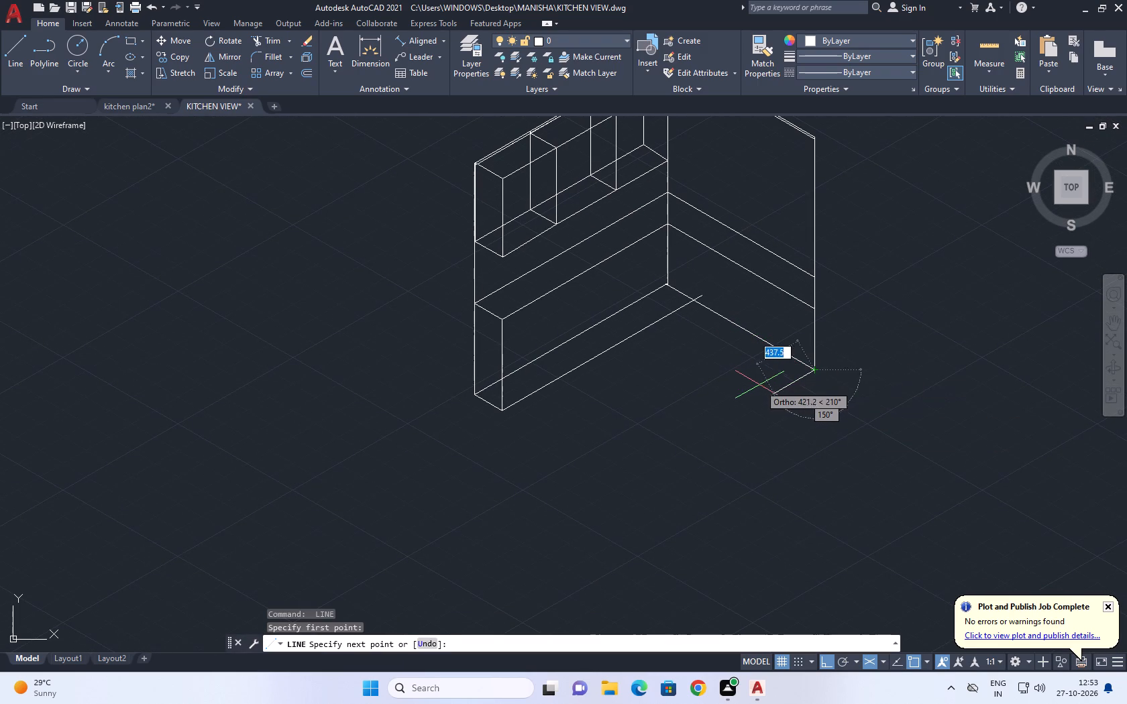
pyautogui.write('300')
pyautogui.press('space')
pyautogui.scroll(3, 636, 318)
pyautogui.click(645, 302)
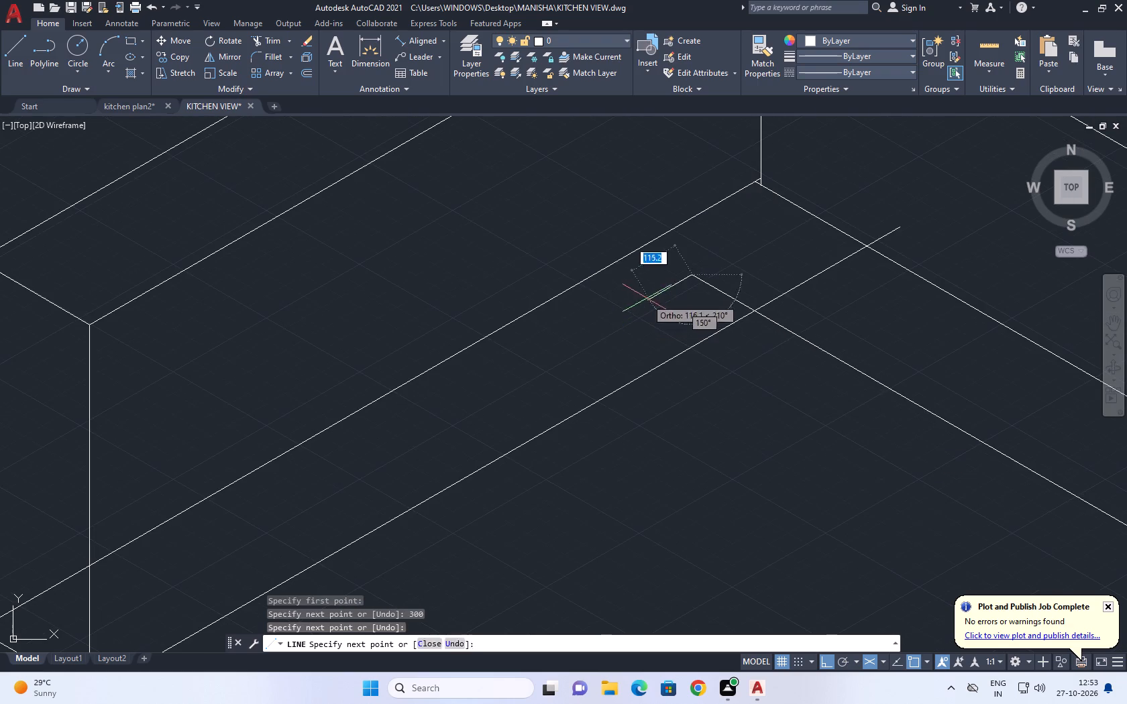
pyautogui.press('Escape')
# Trim the two front floor lines to a clean inner corner, including the leftover piece beyond the right wall's floor line.
pyautogui.moveTo(706, 285); pyautogui.dragTo(717, 348, button='middle')
pyautogui.write('TR')
pyautogui.press('space')
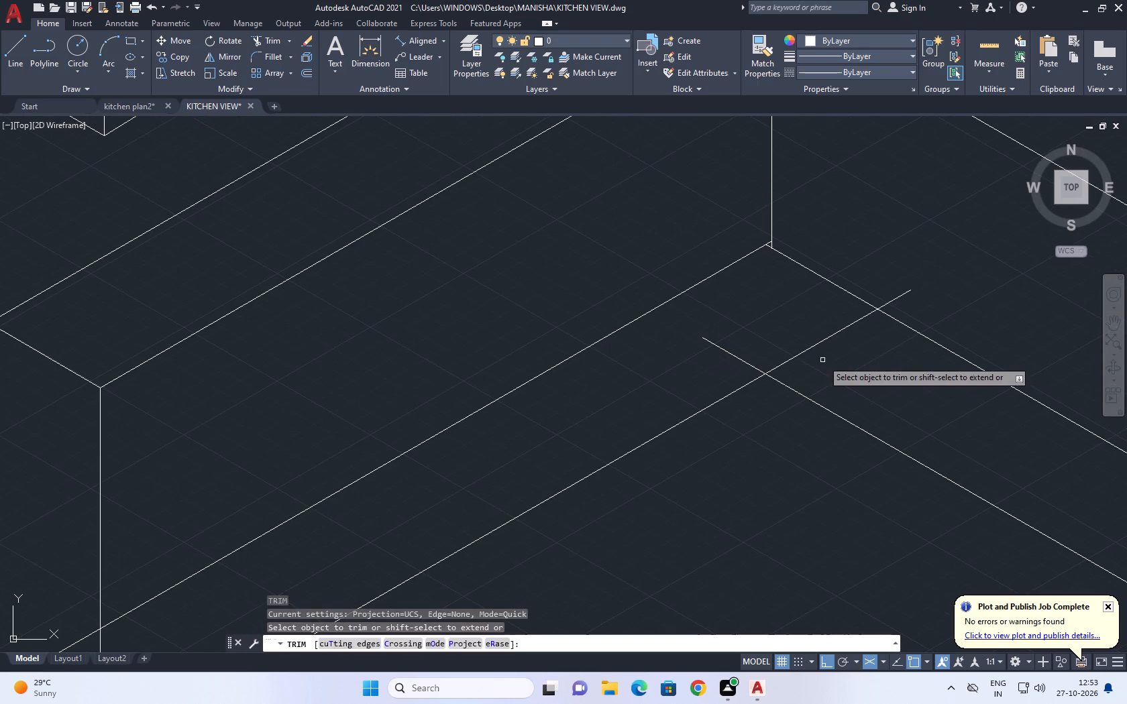
pyautogui.click(836, 356)
pyautogui.click(745, 315)
pyautogui.click(752, 345)
pyautogui.click(695, 365)
pyautogui.click(877, 285)
pyautogui.click(911, 300)
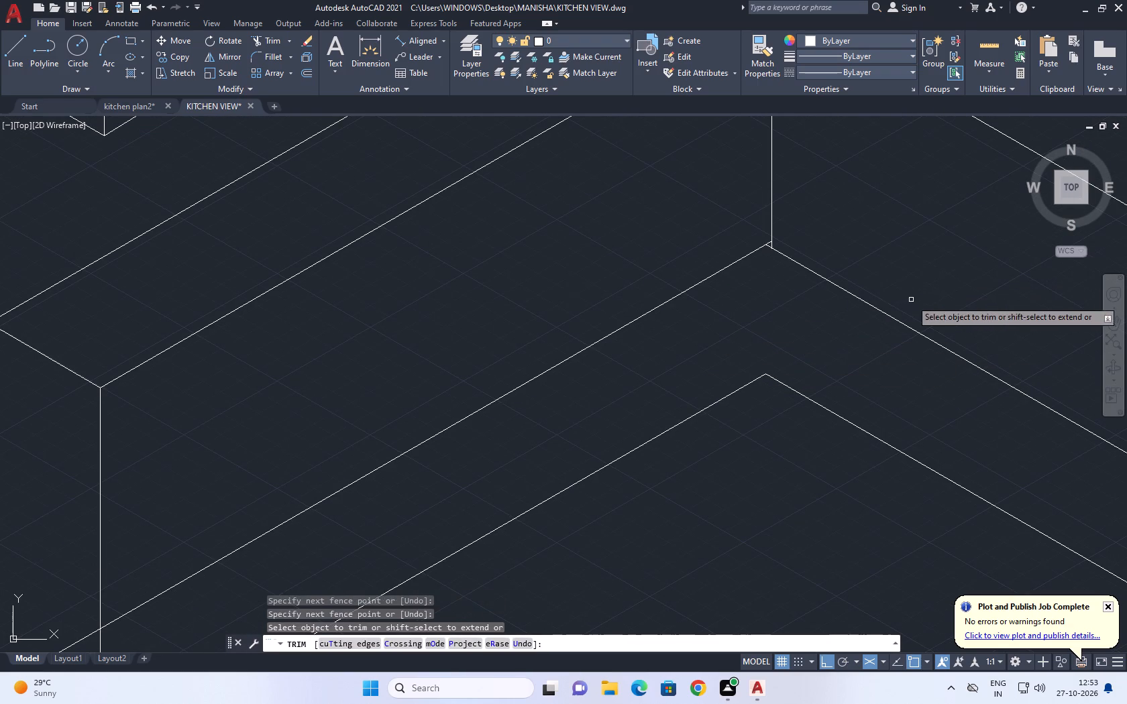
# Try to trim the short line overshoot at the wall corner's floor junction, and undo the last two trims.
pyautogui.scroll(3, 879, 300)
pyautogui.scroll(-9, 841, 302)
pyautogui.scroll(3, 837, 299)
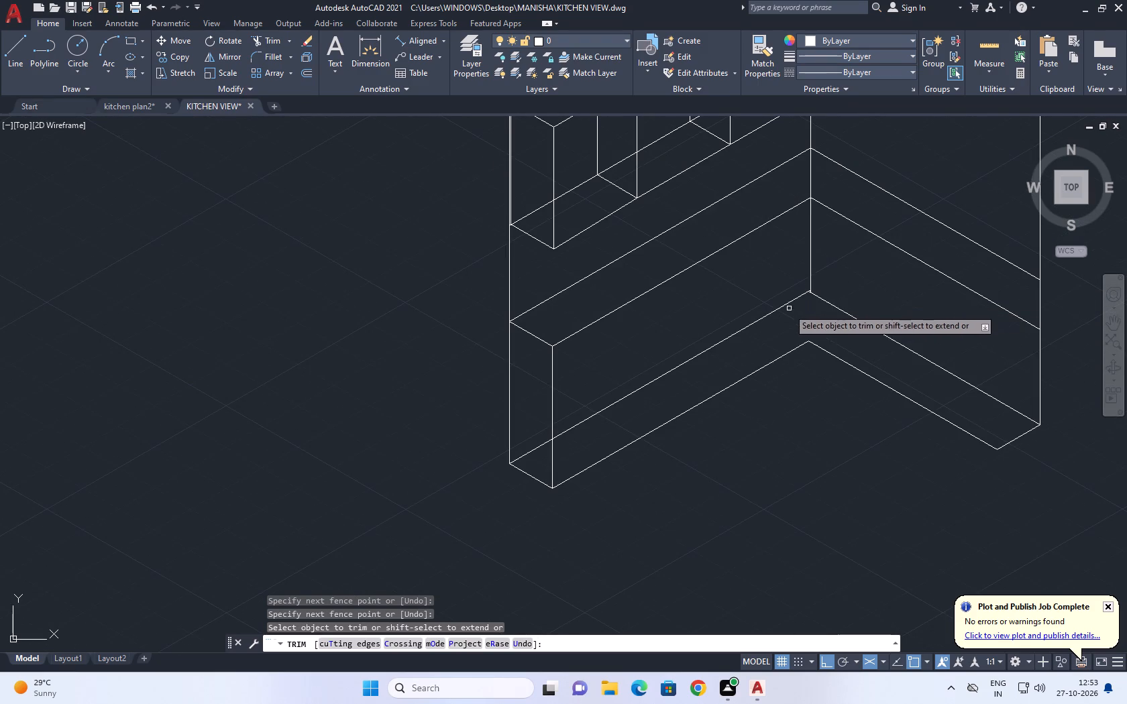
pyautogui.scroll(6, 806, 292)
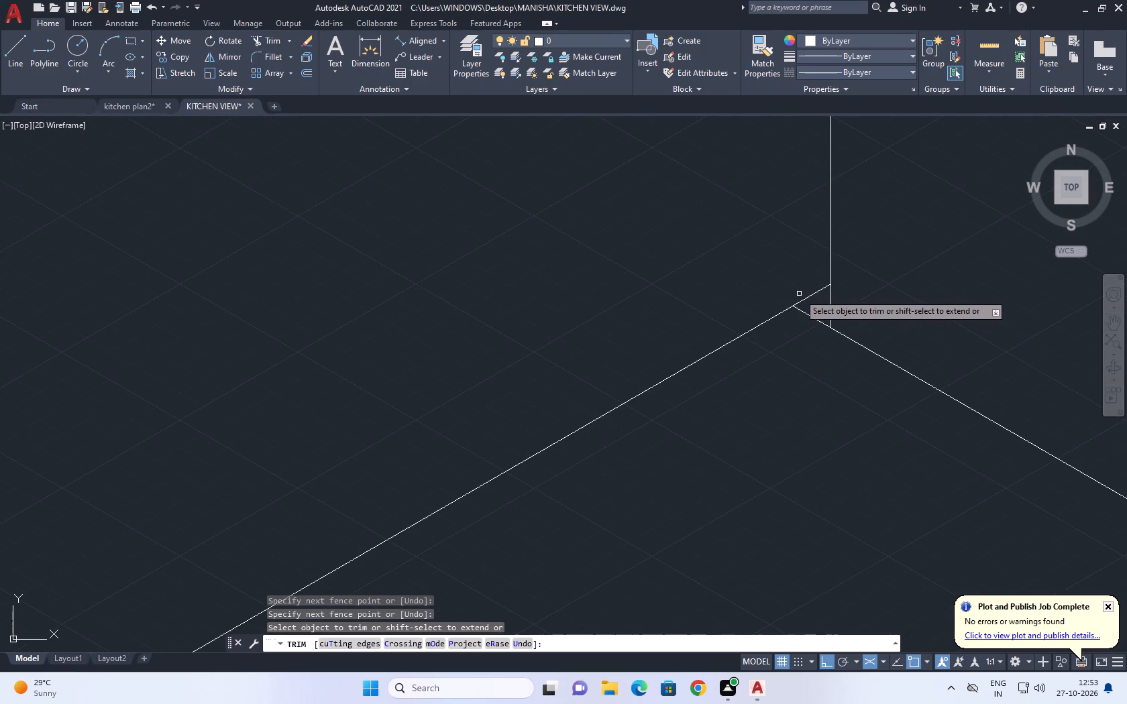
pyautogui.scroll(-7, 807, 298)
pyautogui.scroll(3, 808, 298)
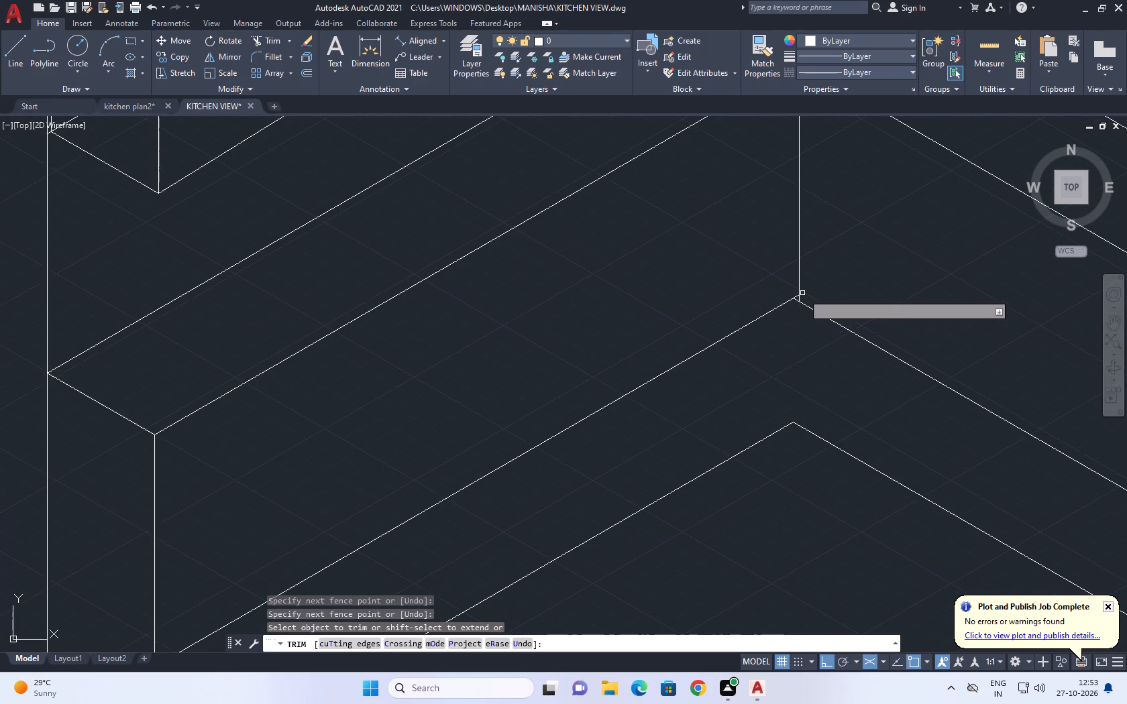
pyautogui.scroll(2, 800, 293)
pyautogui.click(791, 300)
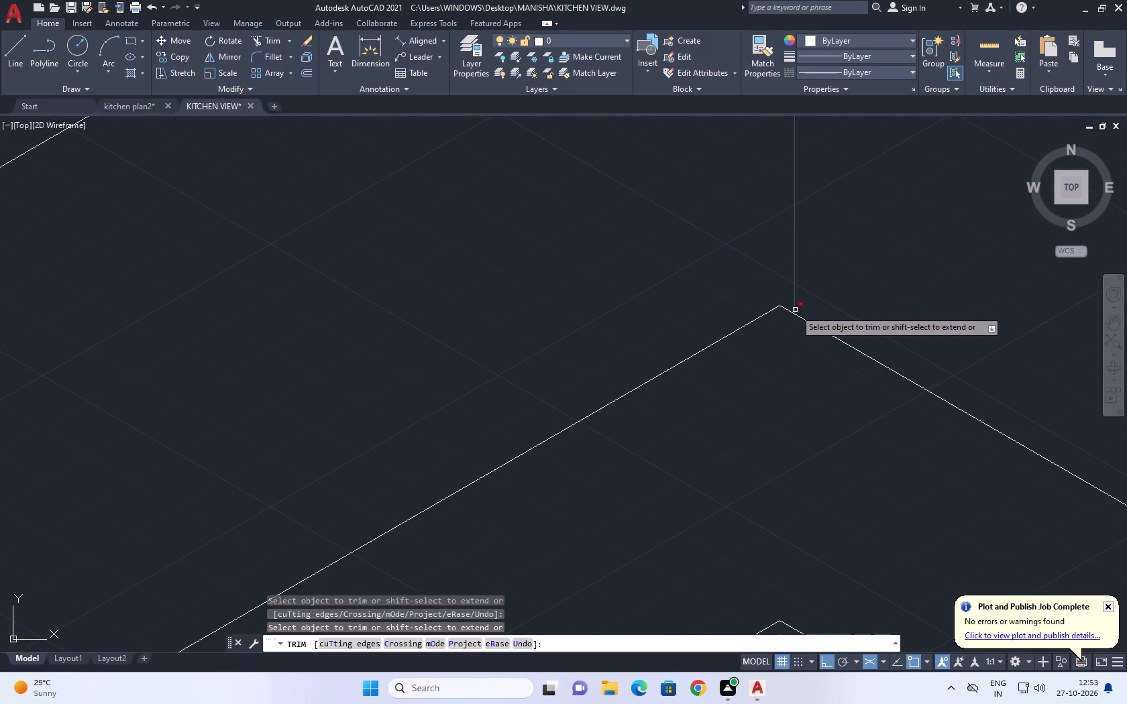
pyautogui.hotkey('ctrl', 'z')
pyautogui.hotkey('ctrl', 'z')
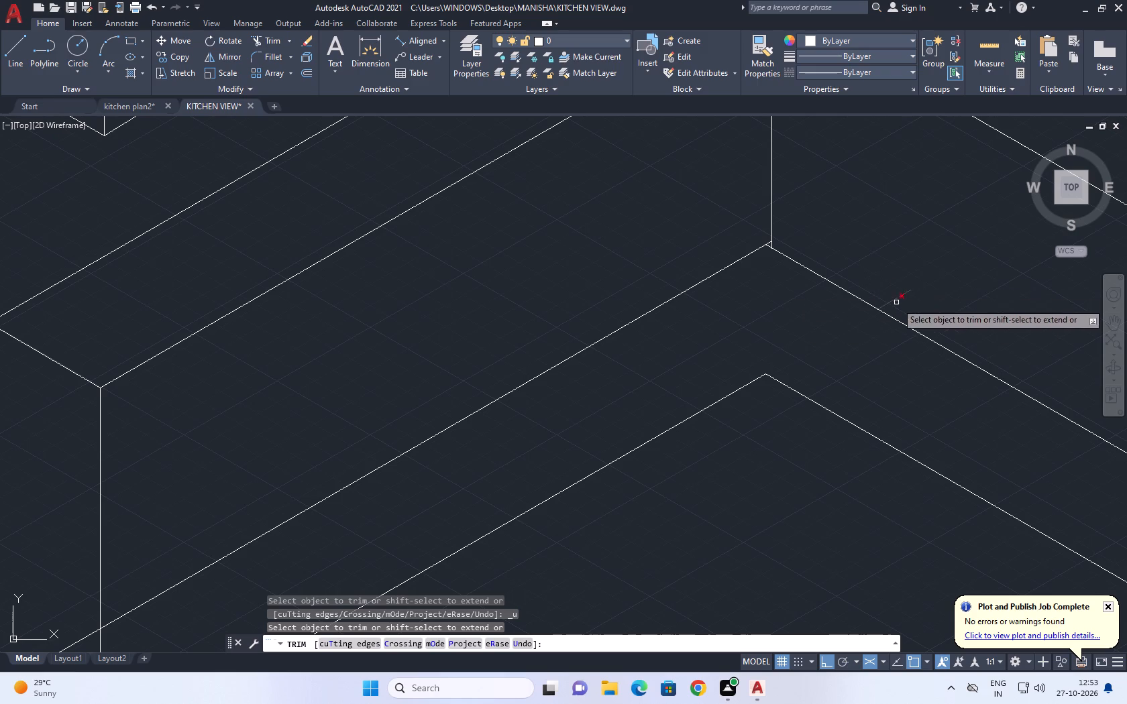
# Trim the front floor line's leftover piece beyond the right wall's floor line and the left floor line's overshoot at the wall corner.
pyautogui.moveTo(891, 280); pyautogui.dragTo(893, 286)
pyautogui.moveTo(913, 314); pyautogui.dragTo(914, 308)
pyautogui.scroll(6, 758, 243)
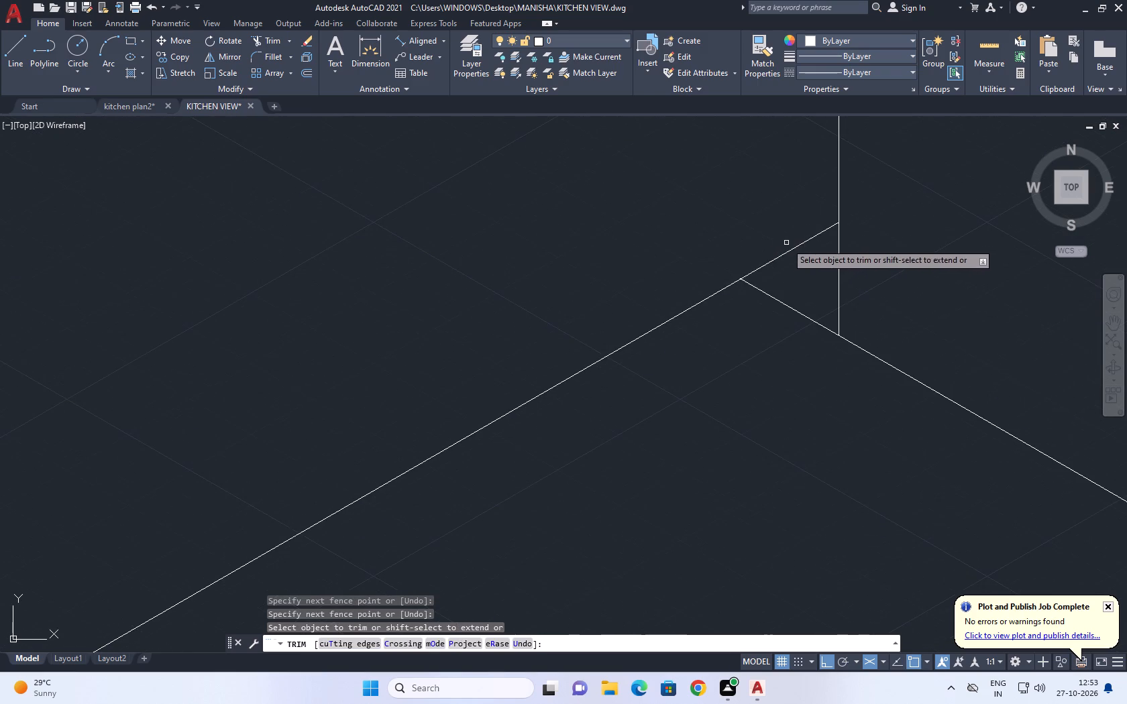
pyautogui.click(786, 243)
pyautogui.click(813, 255)
pyautogui.scroll(-4, 818, 259)
pyautogui.press('Escape')
pyautogui.scroll(-7, 812, 280)
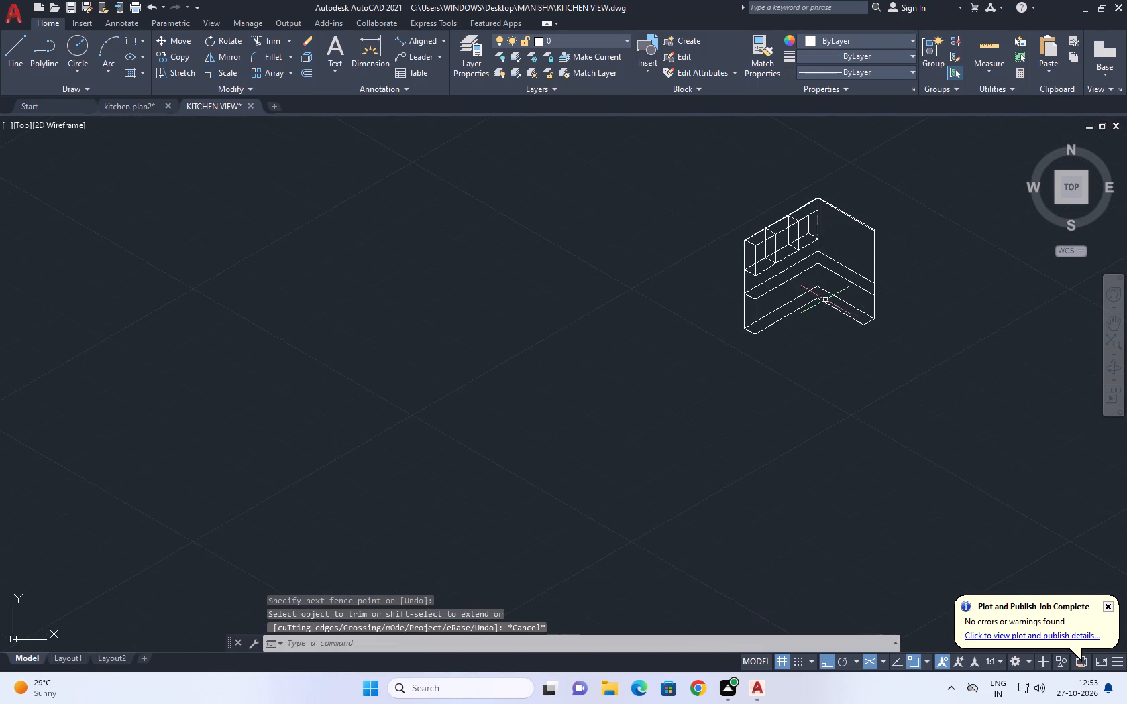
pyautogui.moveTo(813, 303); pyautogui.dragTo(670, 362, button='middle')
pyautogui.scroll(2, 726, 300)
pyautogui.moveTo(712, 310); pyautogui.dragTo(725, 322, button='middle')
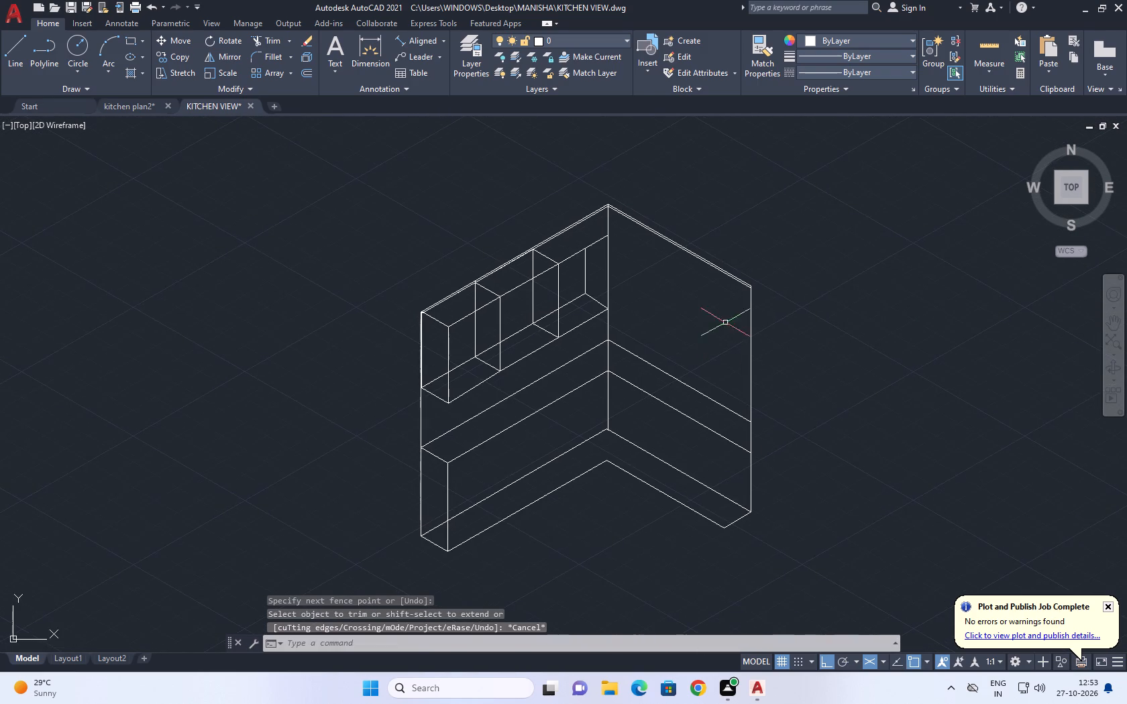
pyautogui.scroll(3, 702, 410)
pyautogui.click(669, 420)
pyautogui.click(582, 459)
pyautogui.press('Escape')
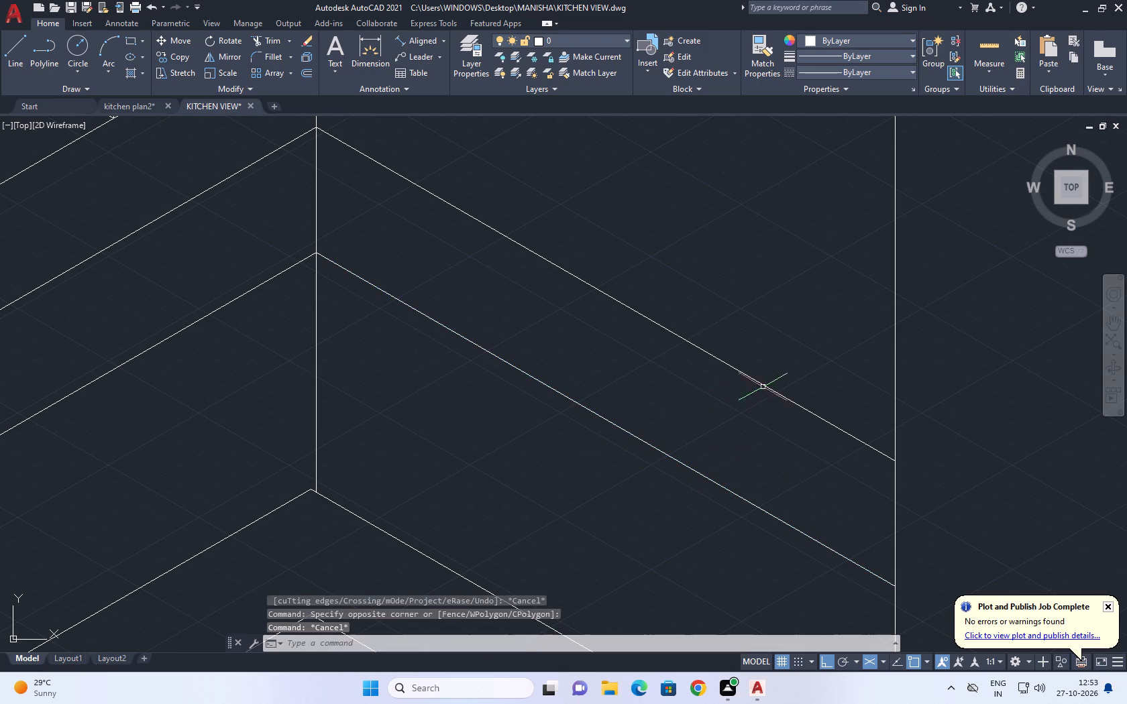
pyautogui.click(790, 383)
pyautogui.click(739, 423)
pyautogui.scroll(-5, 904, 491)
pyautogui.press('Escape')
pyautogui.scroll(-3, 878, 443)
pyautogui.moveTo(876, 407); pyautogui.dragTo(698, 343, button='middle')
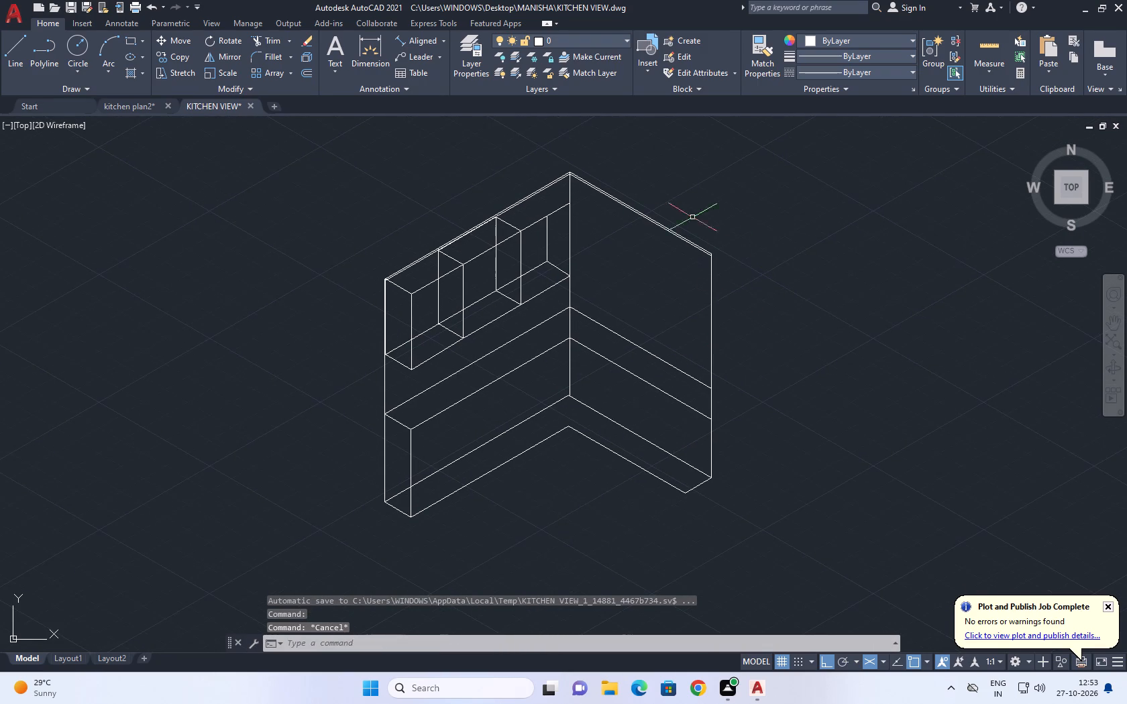
# Draw vertical centre lines on the front faces of the middle upper cabinet and the one at the wall corner, from top to bottom edge.
pyautogui.write('L')
pyautogui.press('space')
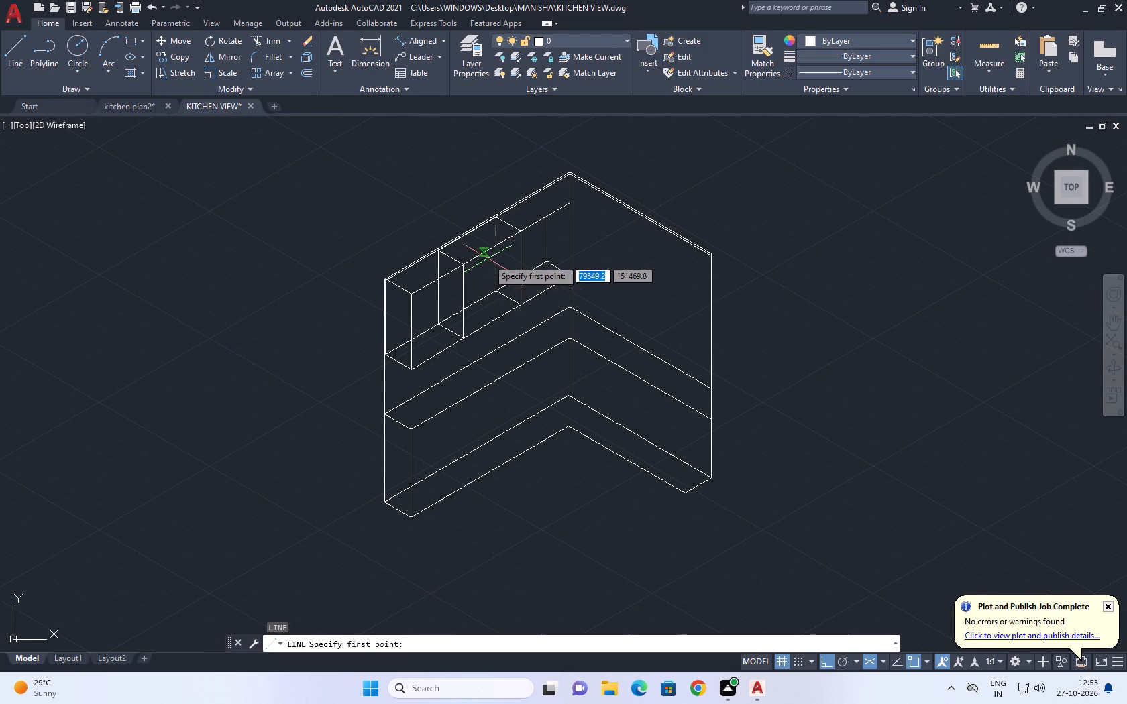
pyautogui.scroll(2, 486, 257)
pyautogui.click(499, 235)
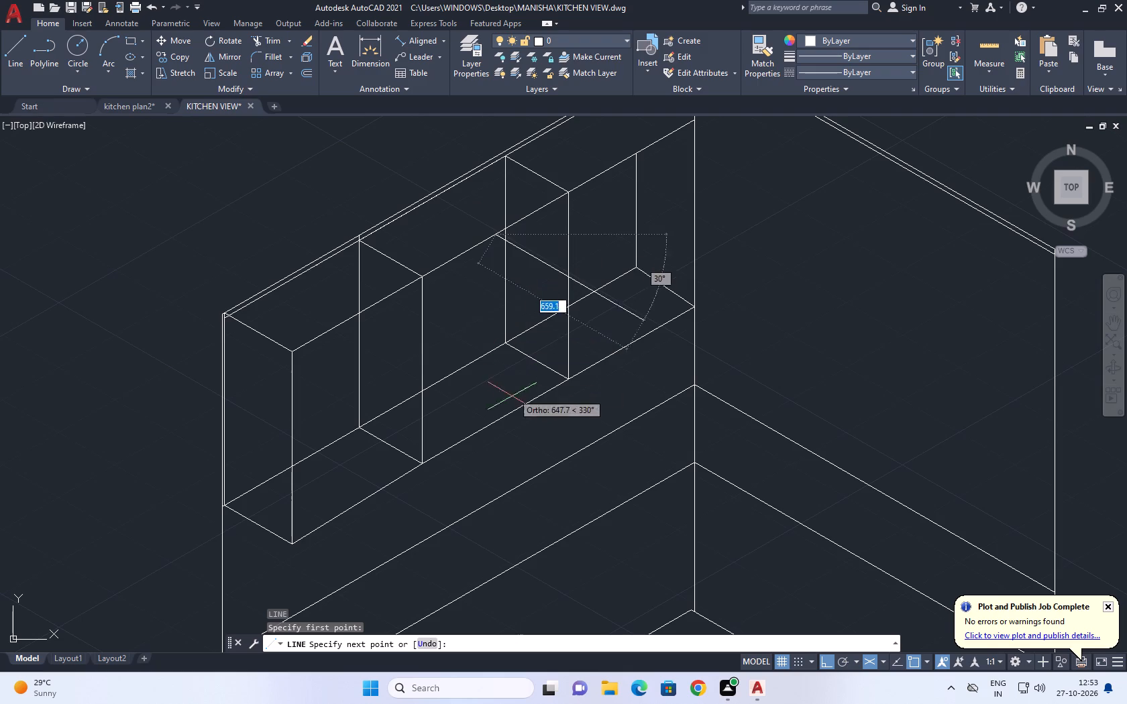
pyautogui.click(500, 420)
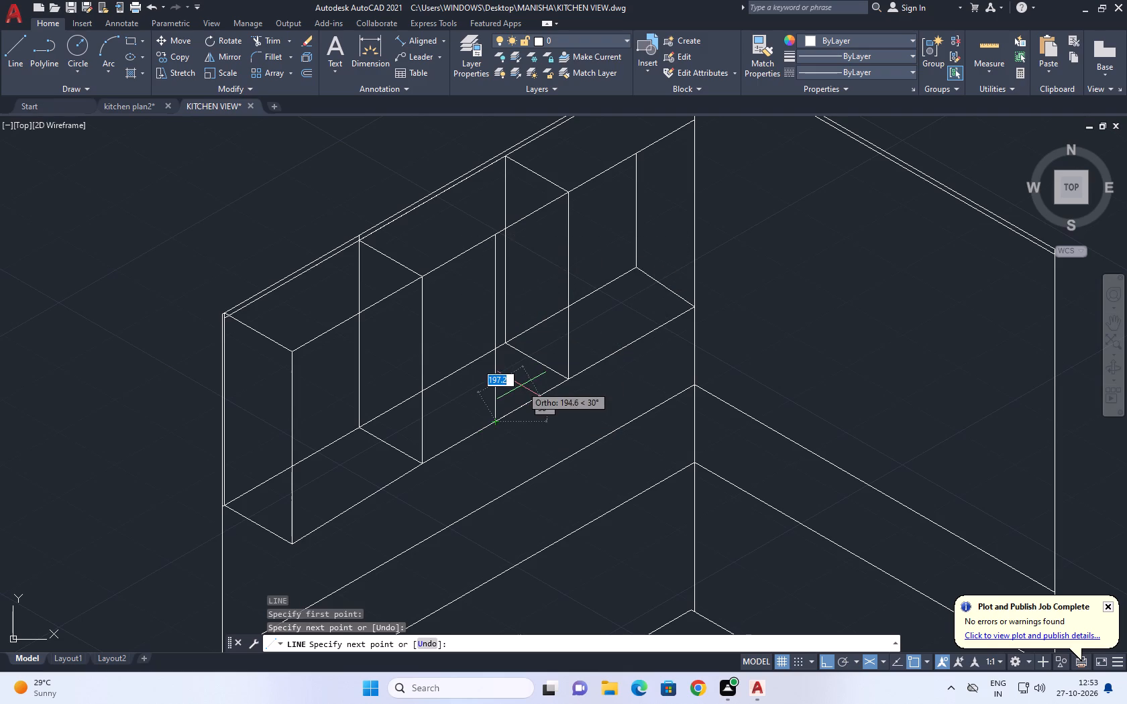
pyautogui.press('space')
pyautogui.press('space')
pyautogui.click(631, 158)
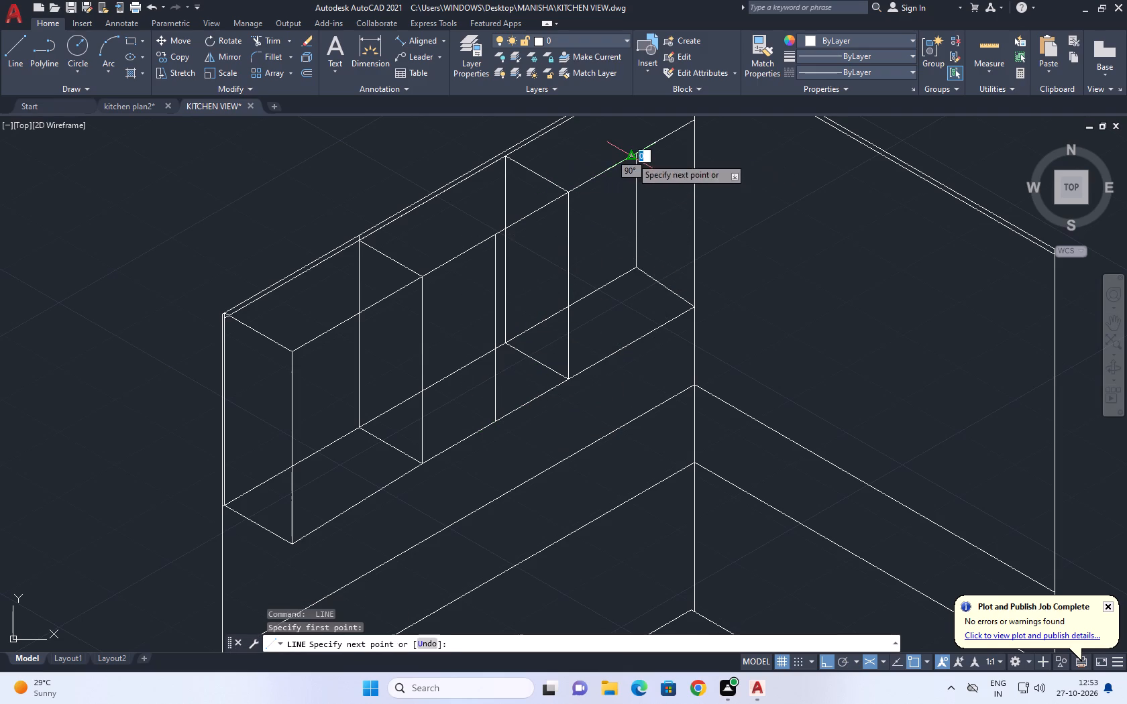
pyautogui.click(628, 345)
pyautogui.press('space')
# Draw a vertical centre line on the front face of the outer upper cabinet, from its top edge to its bottom edge.
pyautogui.moveTo(486, 367); pyautogui.dragTo(637, 311, button='middle')
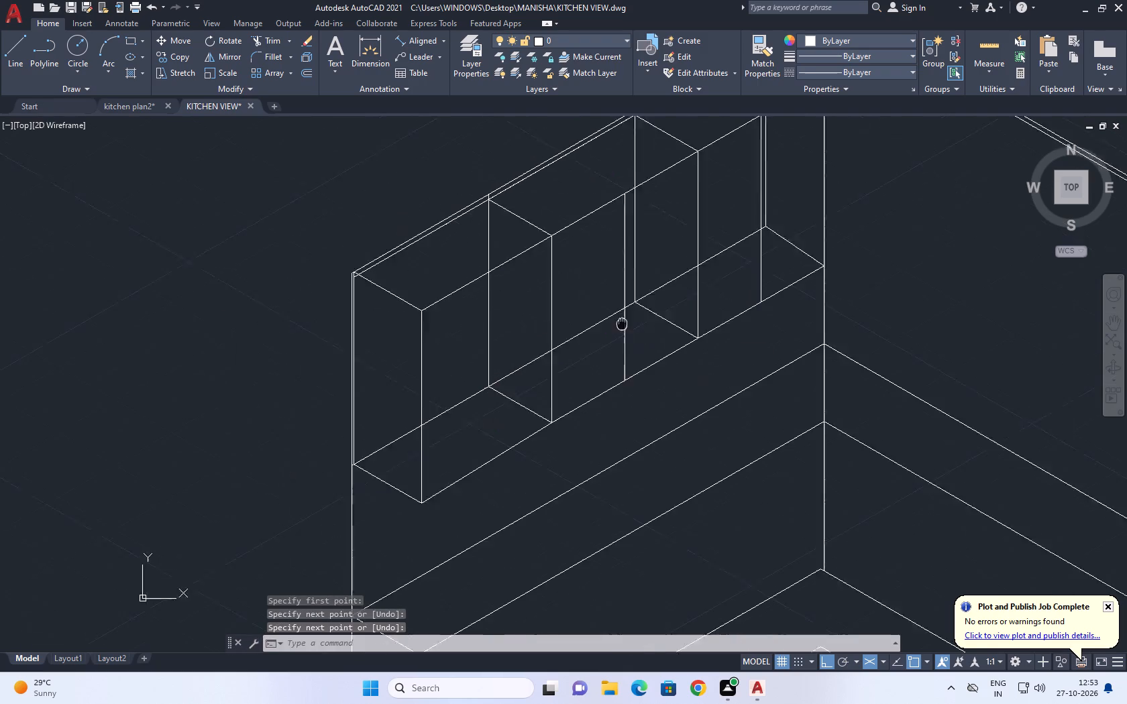
pyautogui.moveTo(637, 311); pyautogui.dragTo(659, 285, button='middle')
pyautogui.press('space')
pyautogui.click(527, 235)
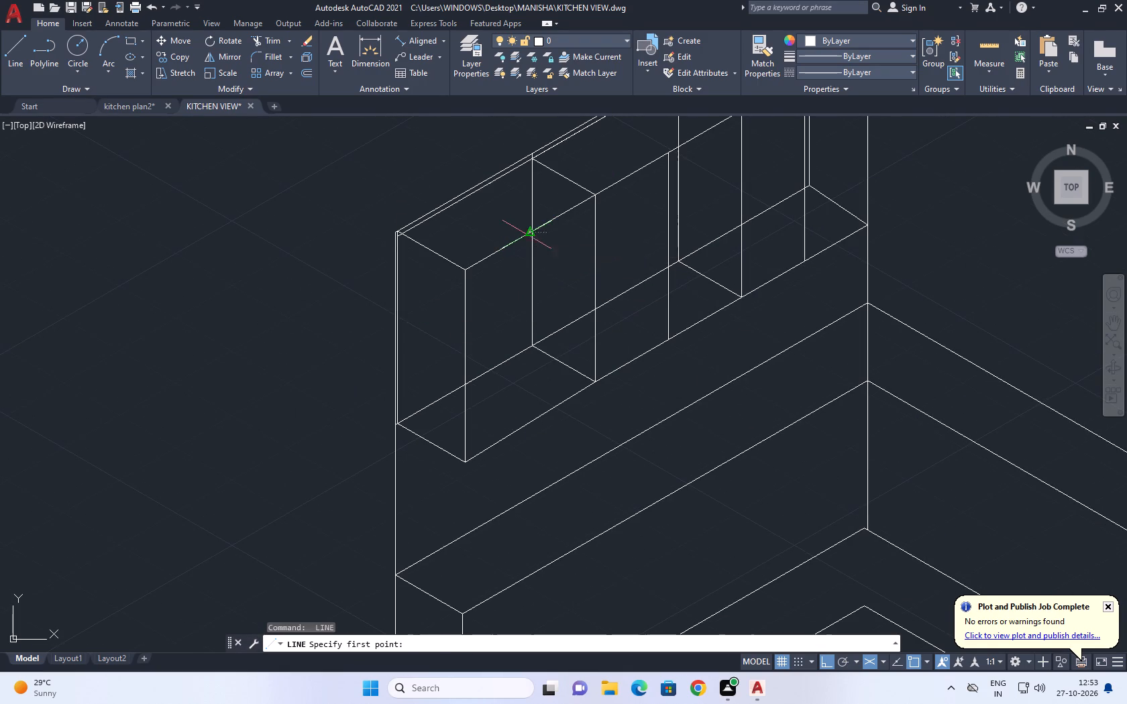
pyautogui.click(530, 426)
pyautogui.press('space')
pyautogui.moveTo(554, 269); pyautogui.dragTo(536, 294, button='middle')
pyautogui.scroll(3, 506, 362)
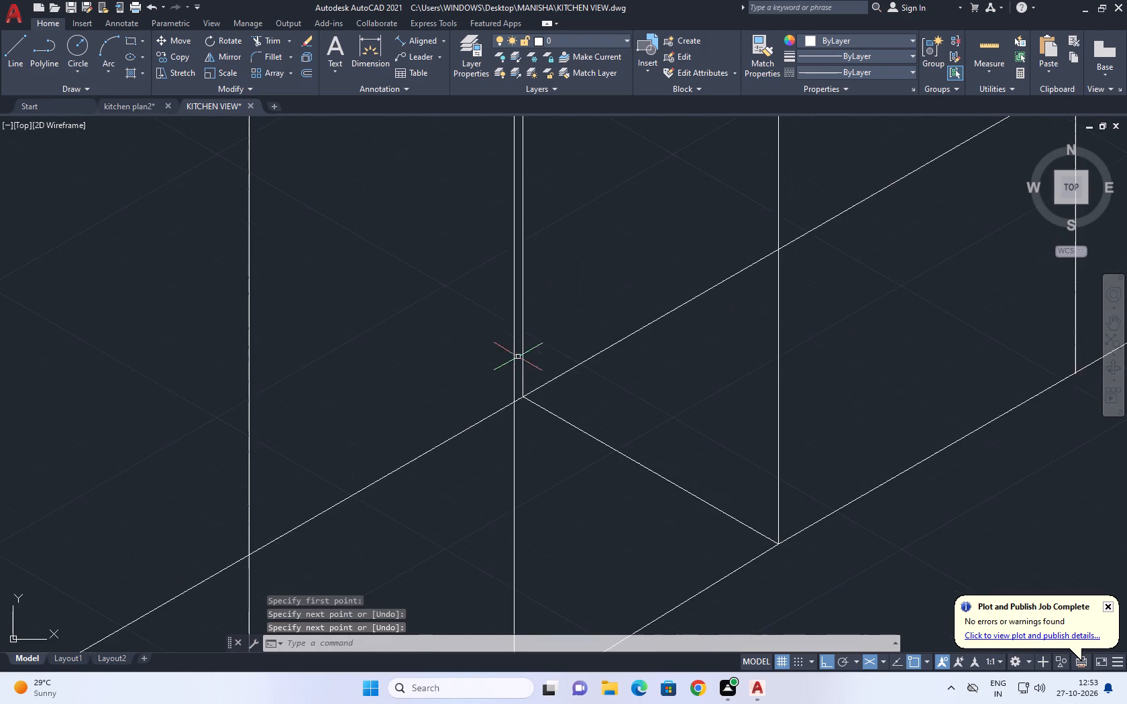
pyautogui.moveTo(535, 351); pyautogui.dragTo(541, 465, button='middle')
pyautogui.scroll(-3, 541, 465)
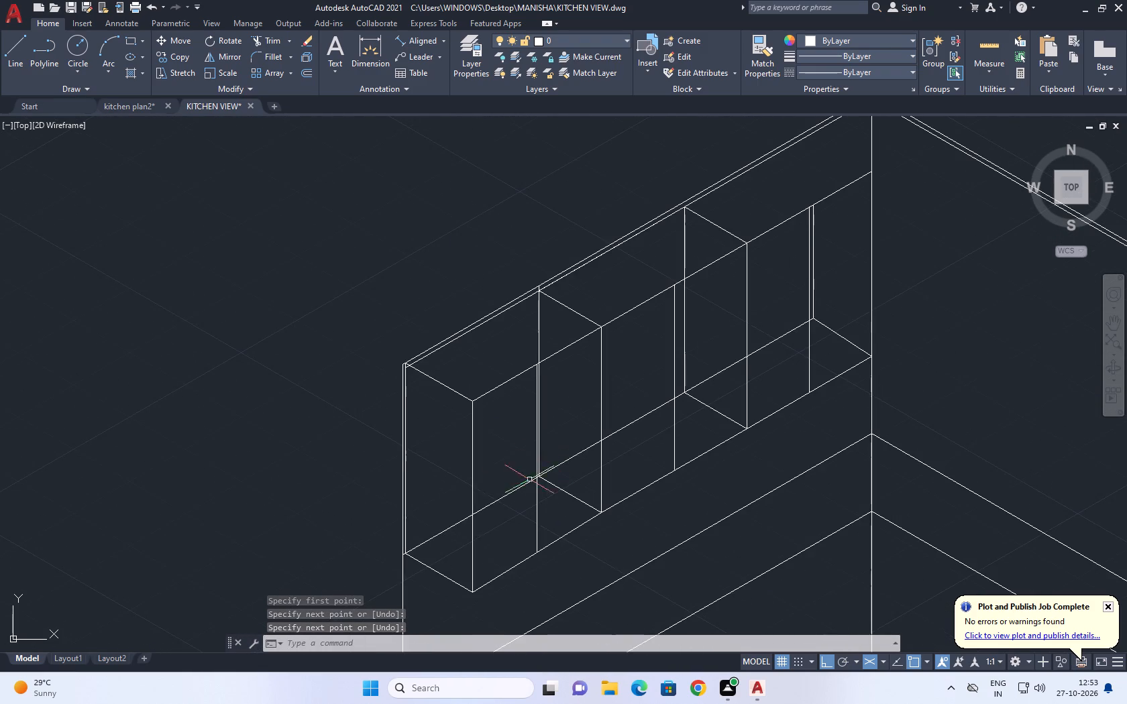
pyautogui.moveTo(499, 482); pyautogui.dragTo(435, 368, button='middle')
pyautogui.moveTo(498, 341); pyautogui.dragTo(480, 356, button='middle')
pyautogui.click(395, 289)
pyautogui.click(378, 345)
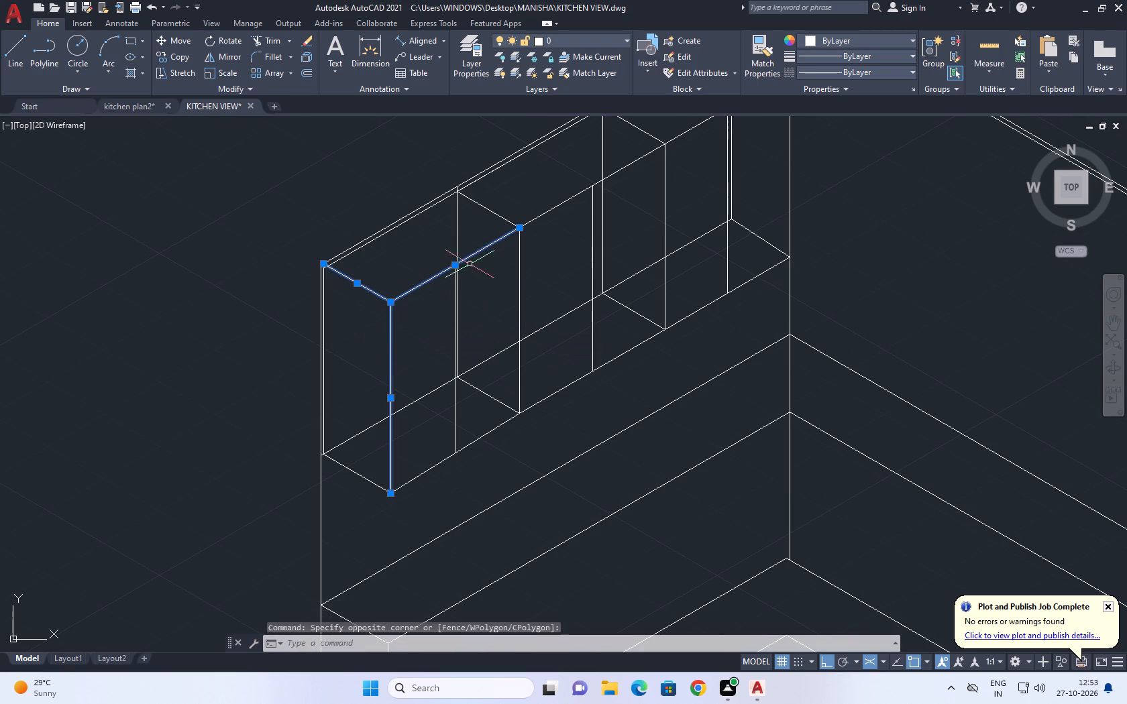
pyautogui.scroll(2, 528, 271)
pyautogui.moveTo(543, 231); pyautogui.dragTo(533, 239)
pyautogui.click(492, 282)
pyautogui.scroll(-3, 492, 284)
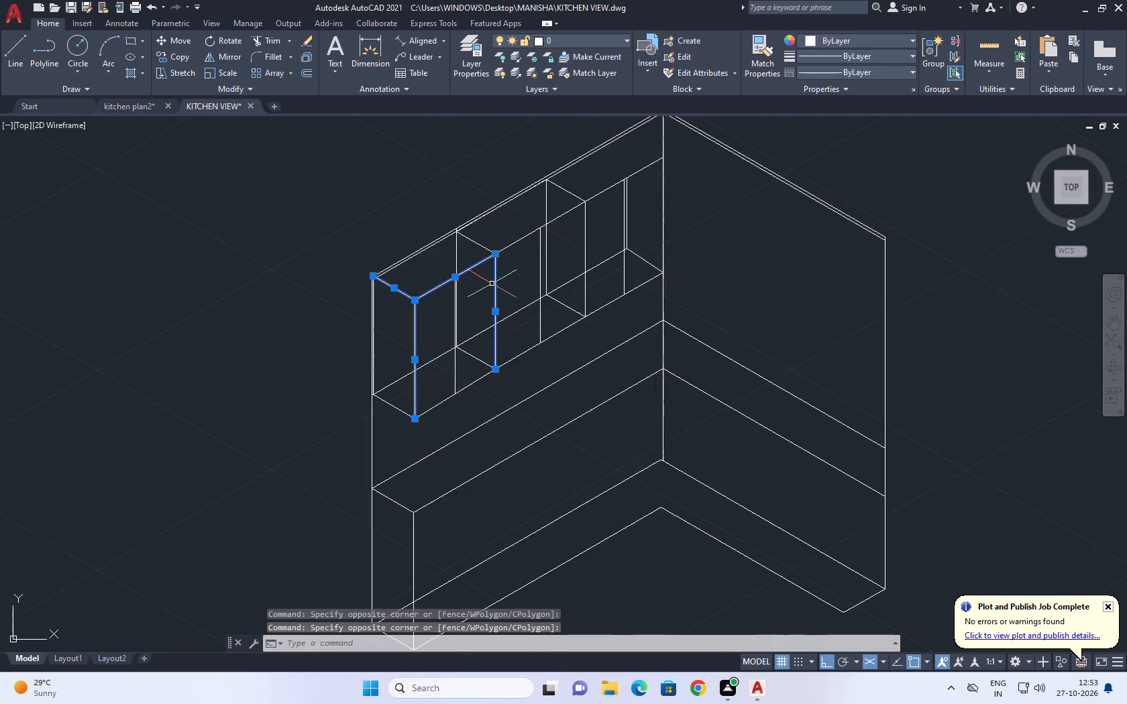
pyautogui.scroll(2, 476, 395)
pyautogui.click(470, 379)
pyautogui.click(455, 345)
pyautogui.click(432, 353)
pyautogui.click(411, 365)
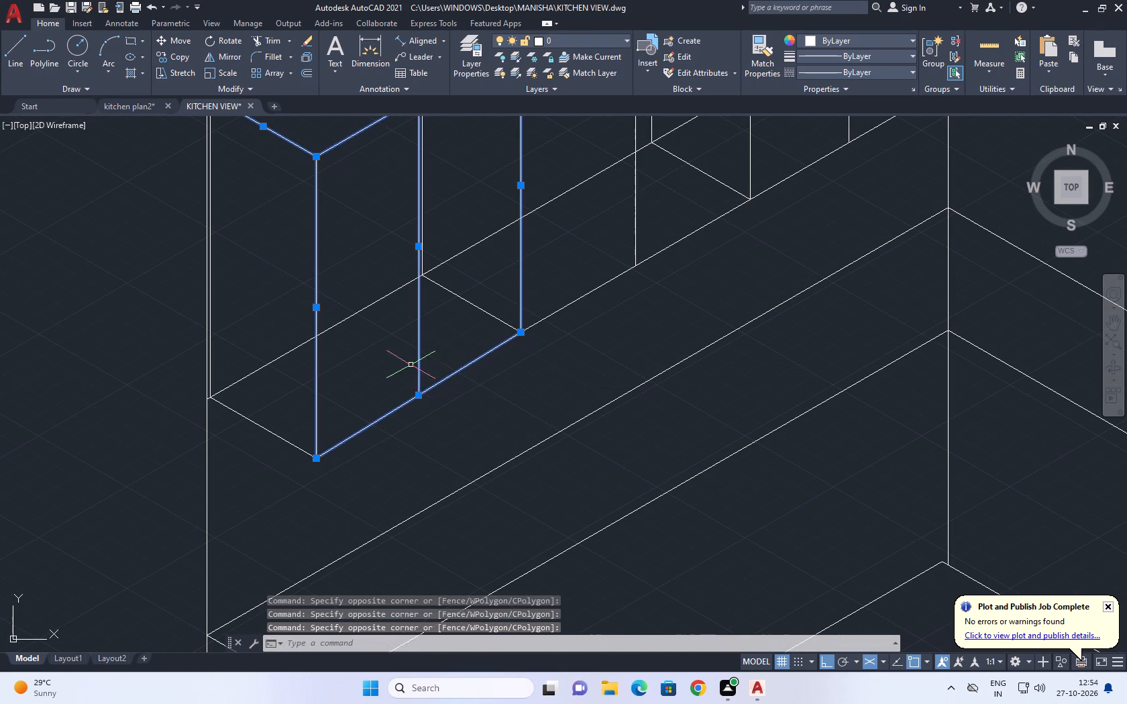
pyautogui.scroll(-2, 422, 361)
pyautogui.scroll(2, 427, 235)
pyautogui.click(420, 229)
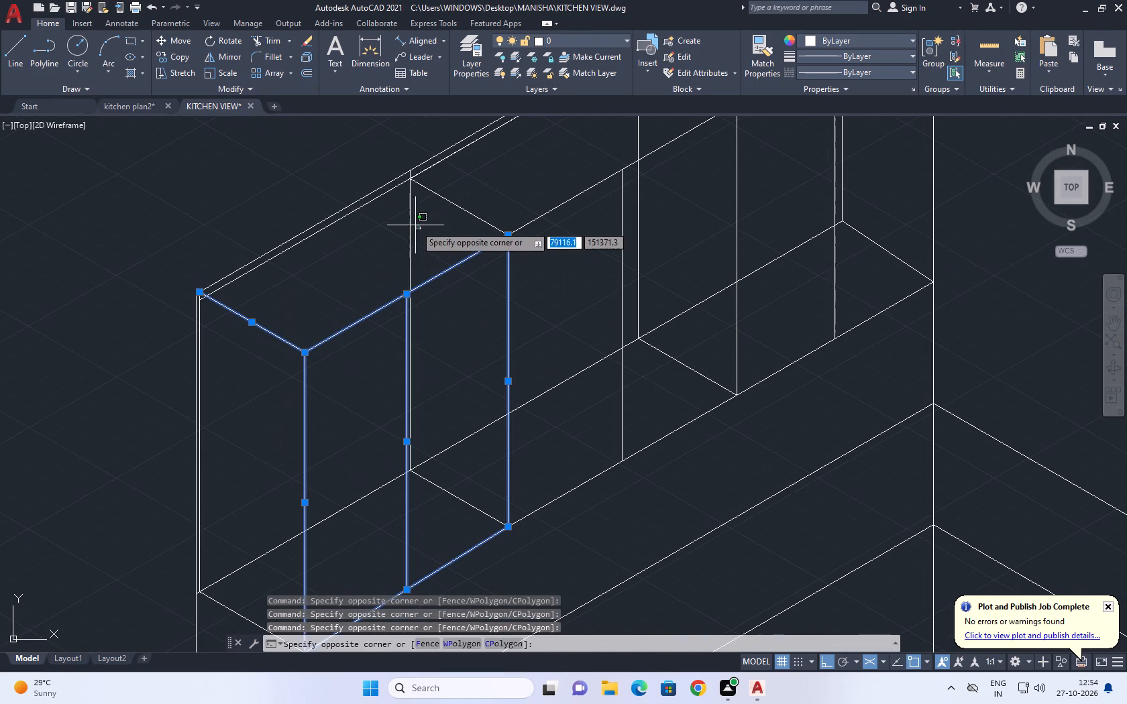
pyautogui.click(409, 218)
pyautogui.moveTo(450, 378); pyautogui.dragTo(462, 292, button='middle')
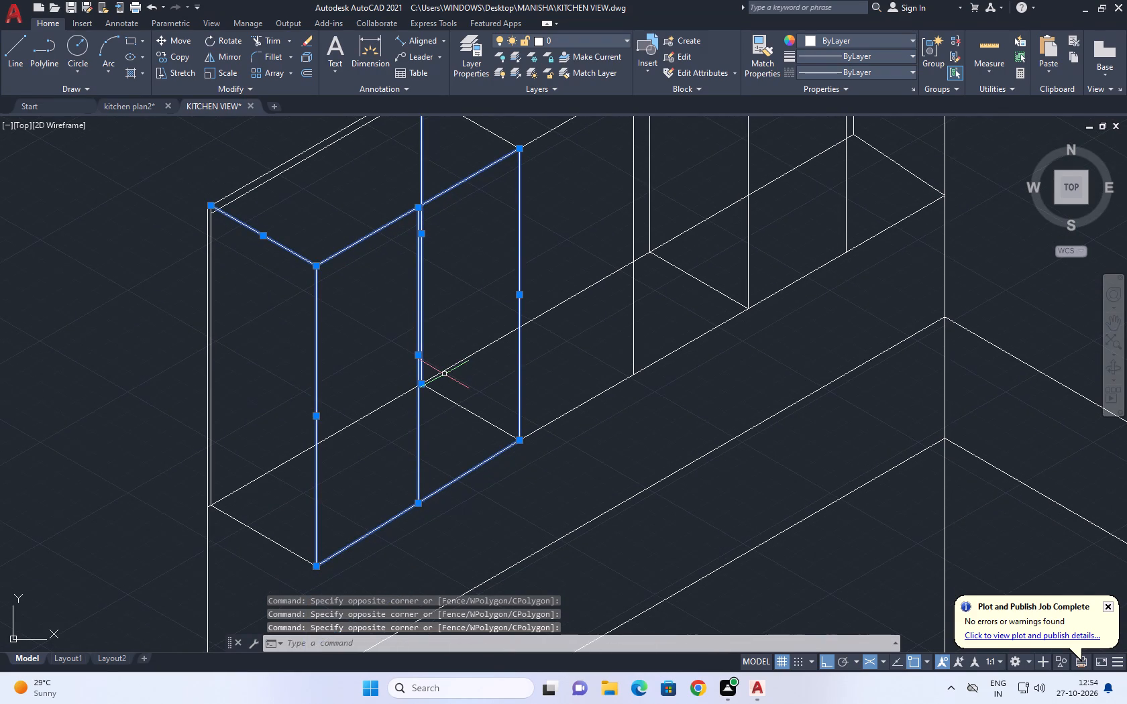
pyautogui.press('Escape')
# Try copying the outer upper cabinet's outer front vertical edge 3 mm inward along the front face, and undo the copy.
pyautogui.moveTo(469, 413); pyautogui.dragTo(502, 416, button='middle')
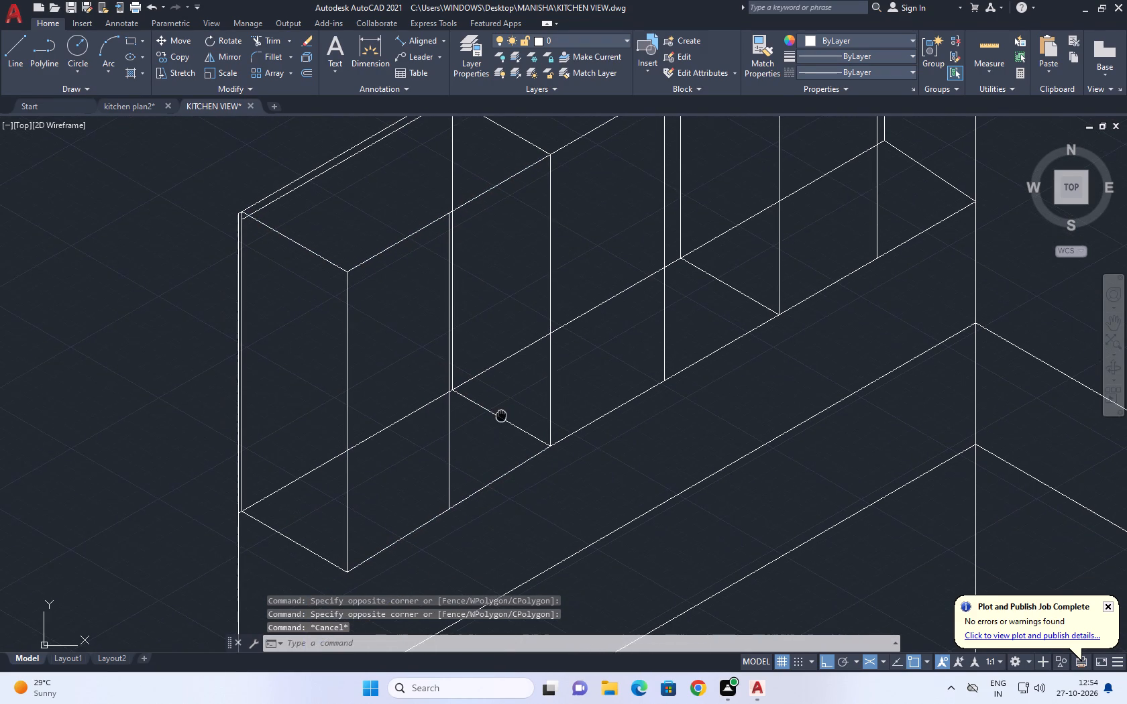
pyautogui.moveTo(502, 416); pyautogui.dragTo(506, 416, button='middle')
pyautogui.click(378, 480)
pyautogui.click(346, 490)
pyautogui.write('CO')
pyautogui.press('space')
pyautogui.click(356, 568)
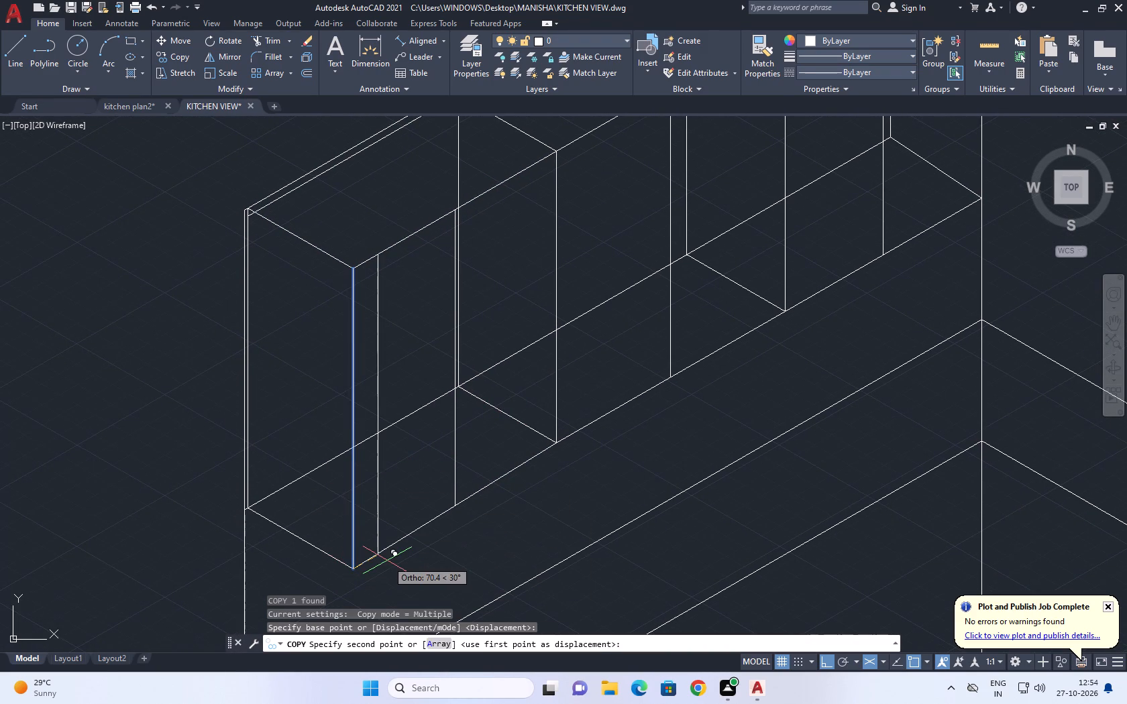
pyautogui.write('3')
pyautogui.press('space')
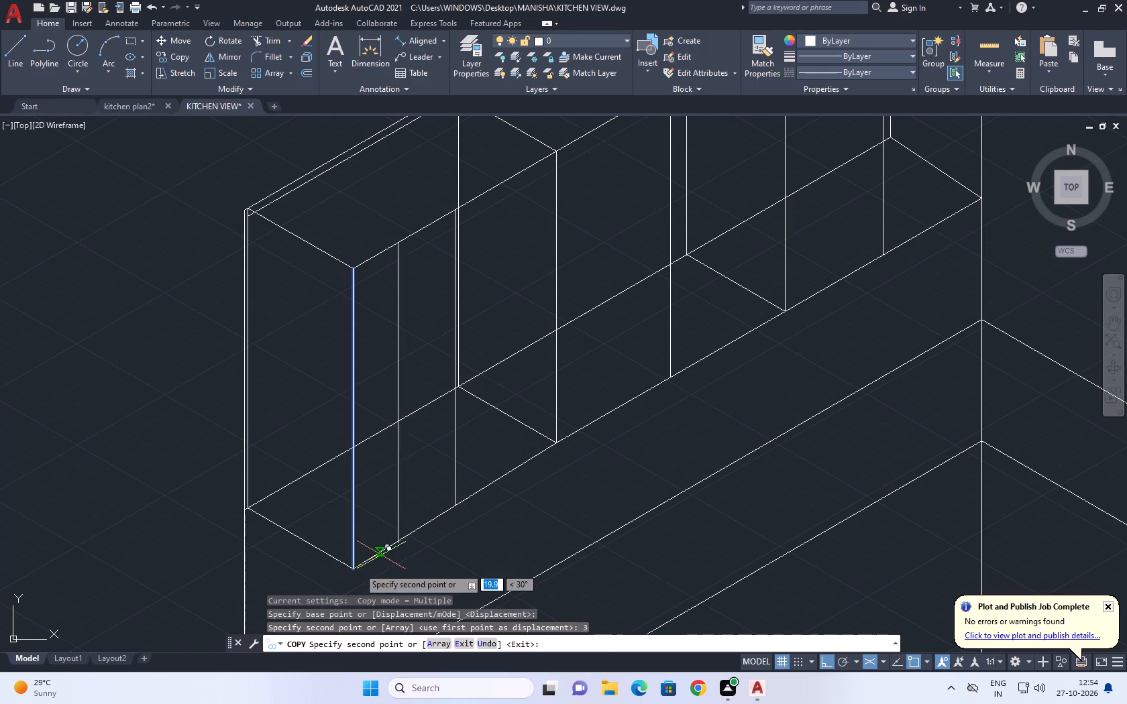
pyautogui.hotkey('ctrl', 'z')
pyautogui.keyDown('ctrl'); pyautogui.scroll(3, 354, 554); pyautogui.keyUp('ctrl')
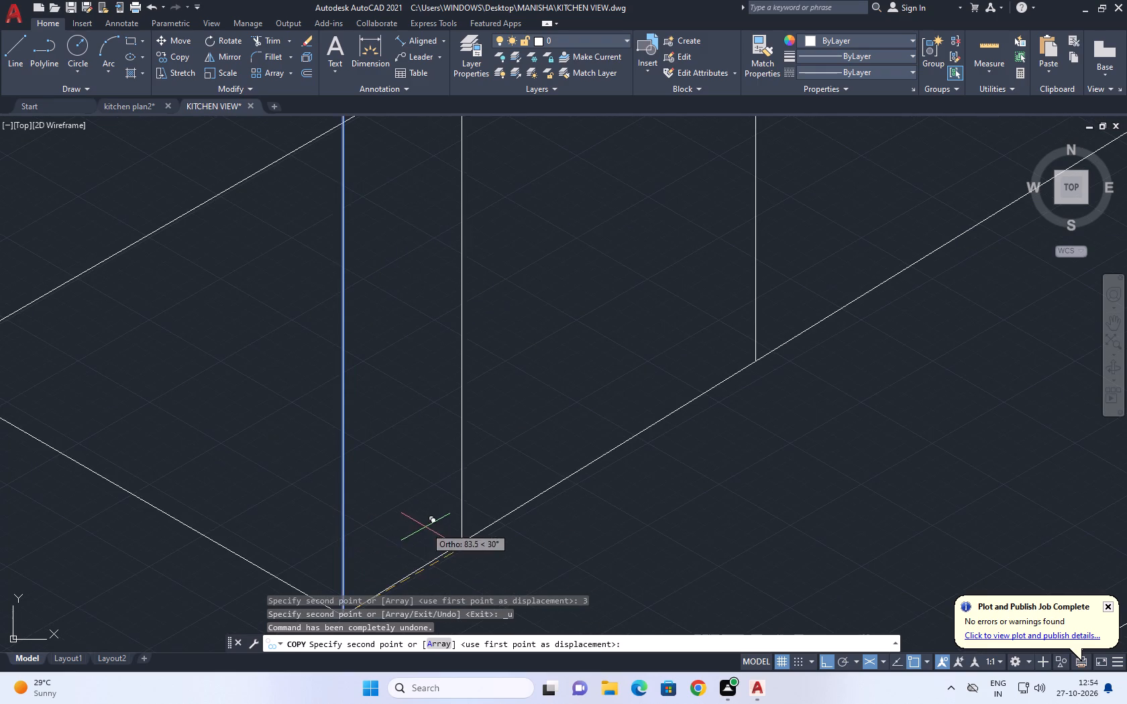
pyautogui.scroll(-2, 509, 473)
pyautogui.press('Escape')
# Copy the outer upper cabinet's outer front vertical edge 20 mm inward along the front face, undoing a 3 mm copy first.
pyautogui.scroll(3, 435, 522)
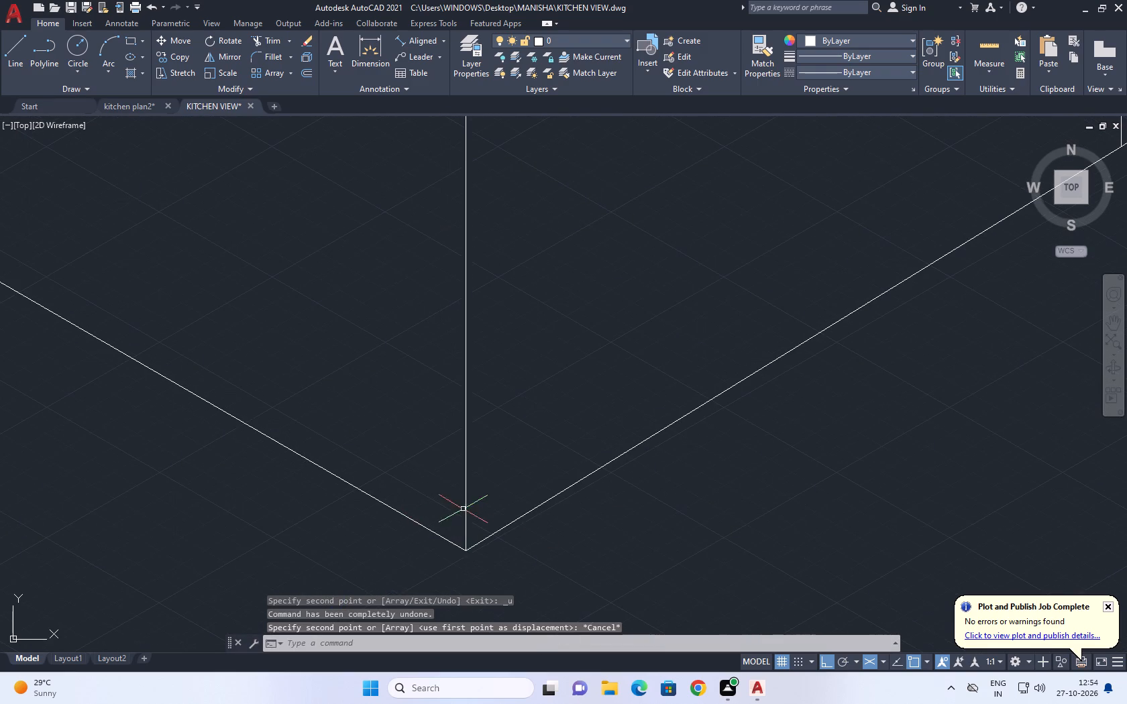
pyautogui.click(467, 506)
pyautogui.write('CO')
pyautogui.press('space')
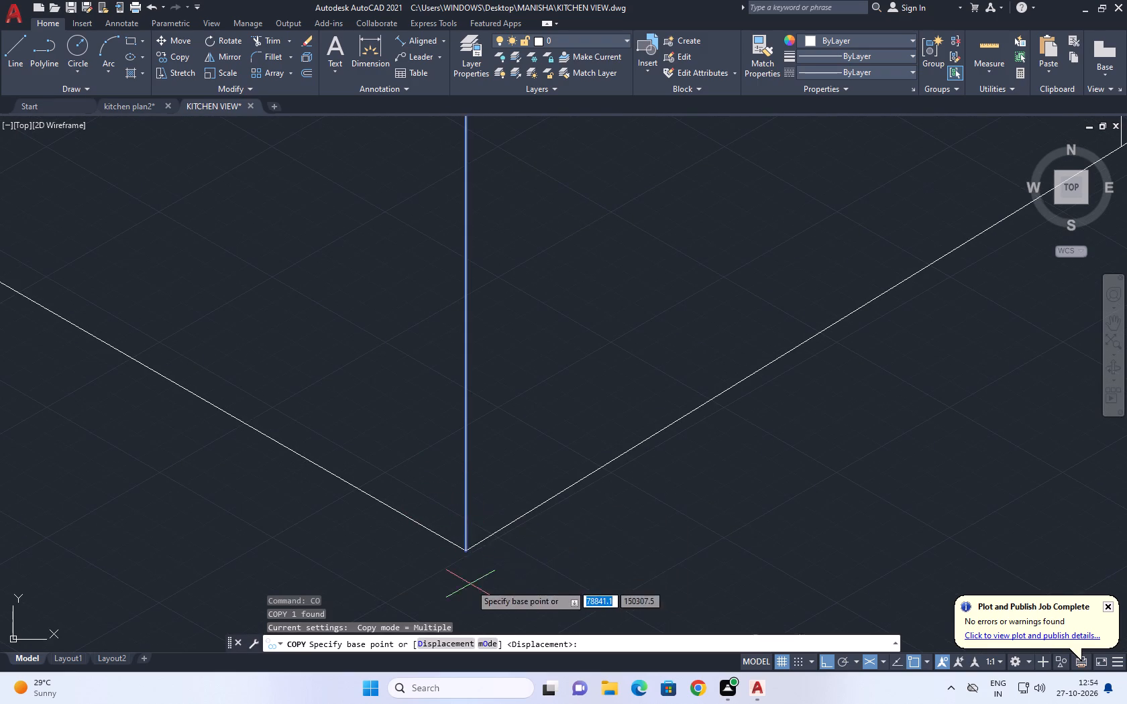
pyautogui.scroll(3, 470, 585)
pyautogui.click(447, 457)
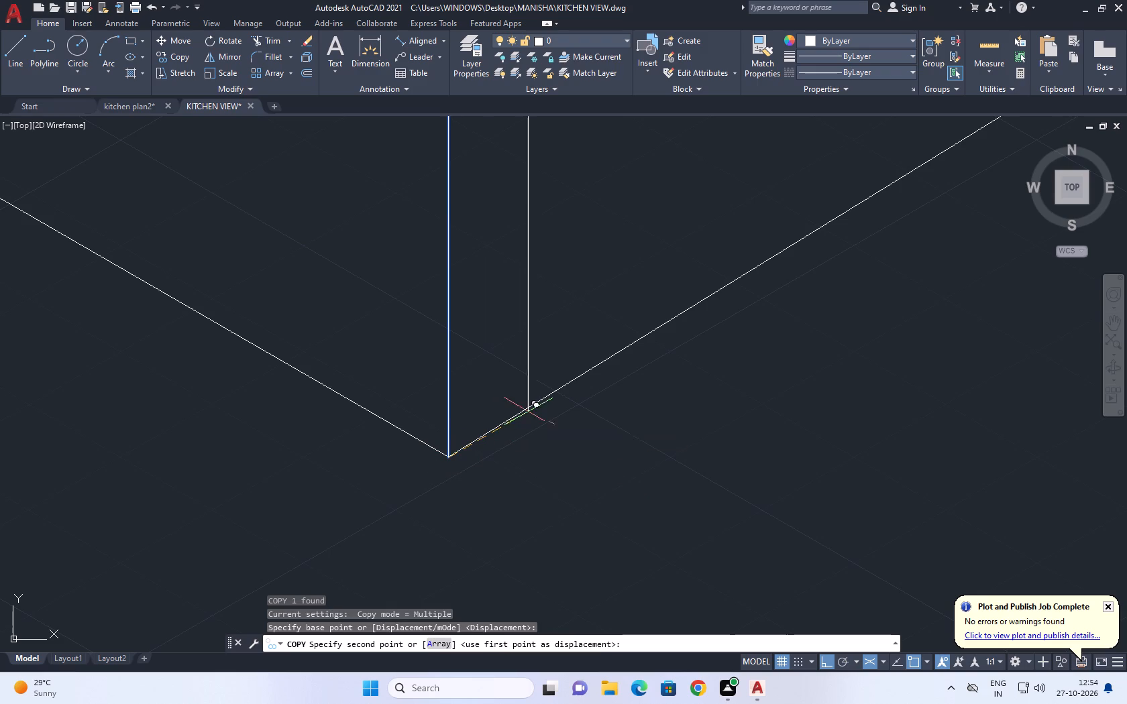
pyautogui.scroll(-1, 599, 355)
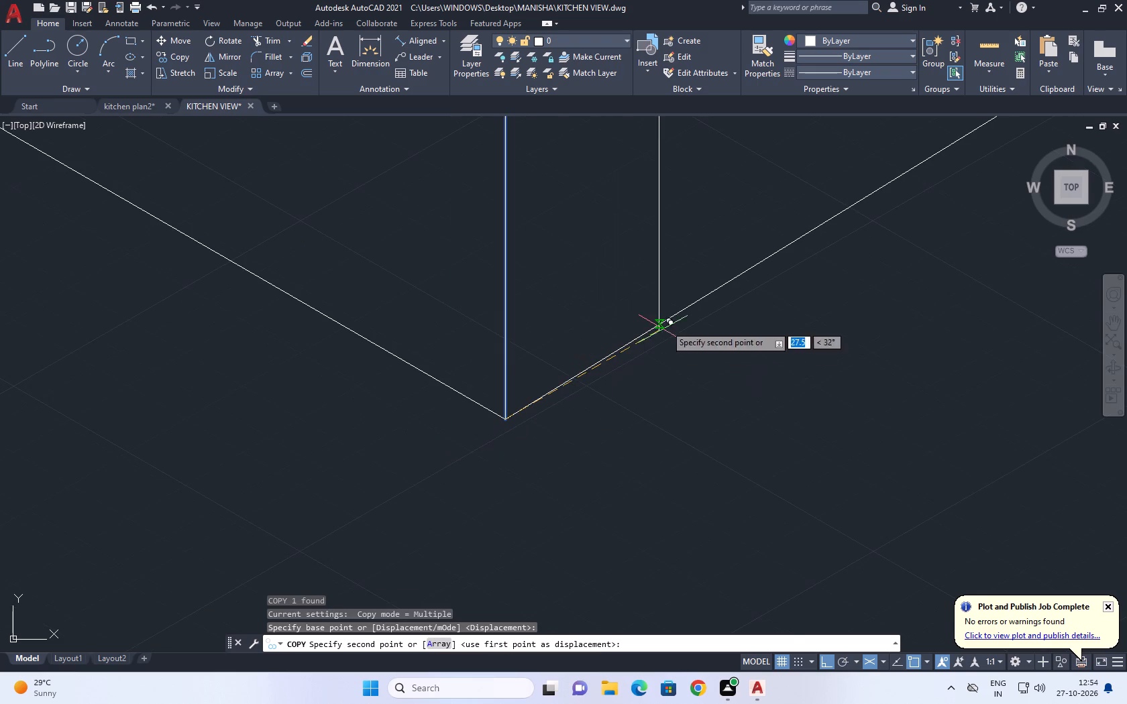
pyautogui.moveTo(700, 281); pyautogui.dragTo(600, 428, button='middle')
pyautogui.scroll(-4, 600, 428)
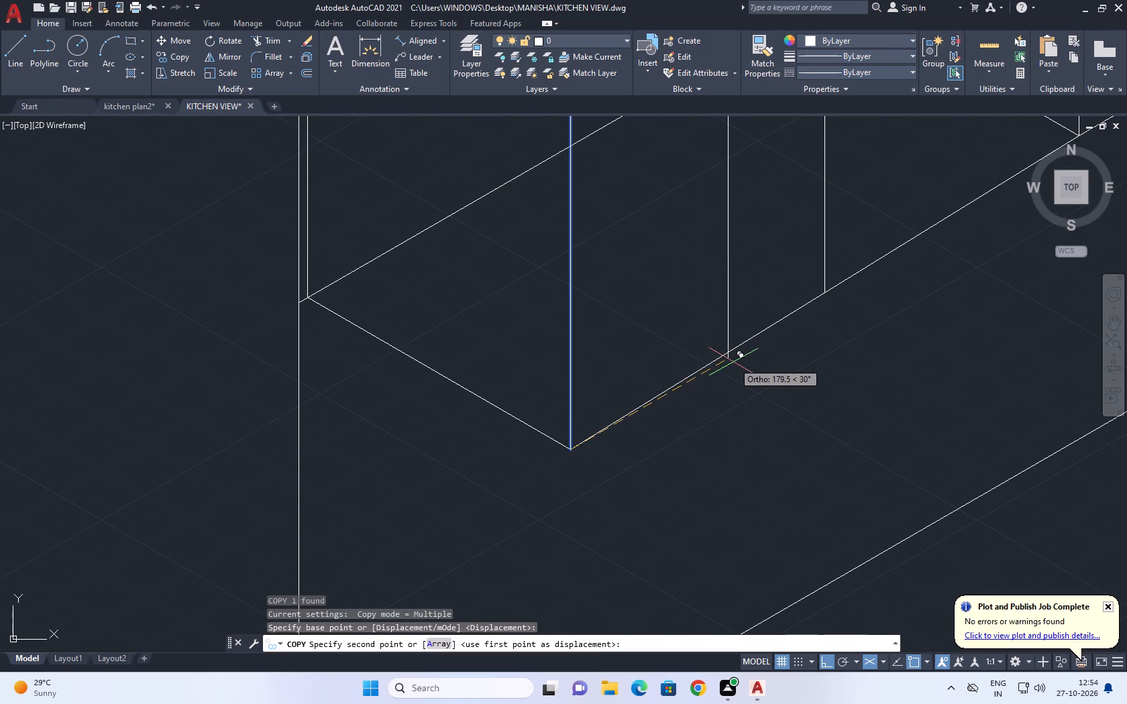
pyautogui.write('30')
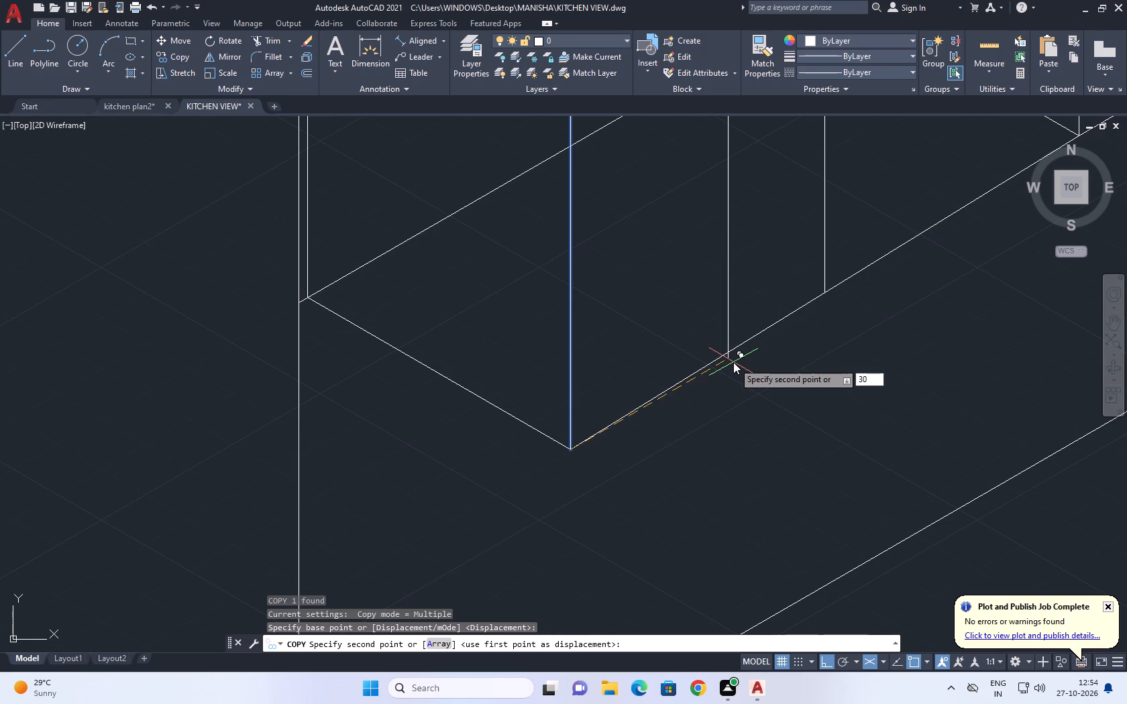
pyautogui.press('BackSpace')
pyautogui.press('Return')
pyautogui.hotkey('ctrl', 'z')
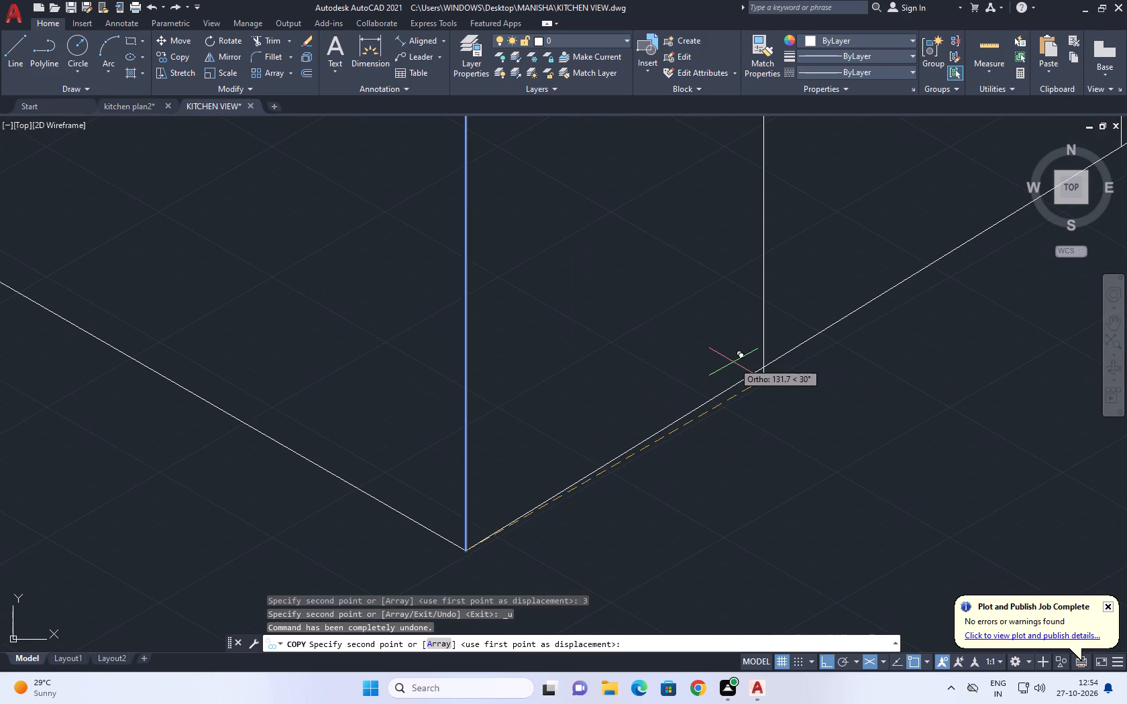
pyautogui.write('20')
pyautogui.press('Return')
pyautogui.press('space')
# Copy the front vertical edge shared by the outer and middle upper cabinets 20 mm inward onto the outer cabinet's front face.
pyautogui.scroll(-5, 752, 373)
pyautogui.scroll(2, 784, 316)
pyautogui.moveTo(918, 284); pyautogui.dragTo(598, 424, button='middle')
pyautogui.click(660, 378)
pyautogui.click(632, 384)
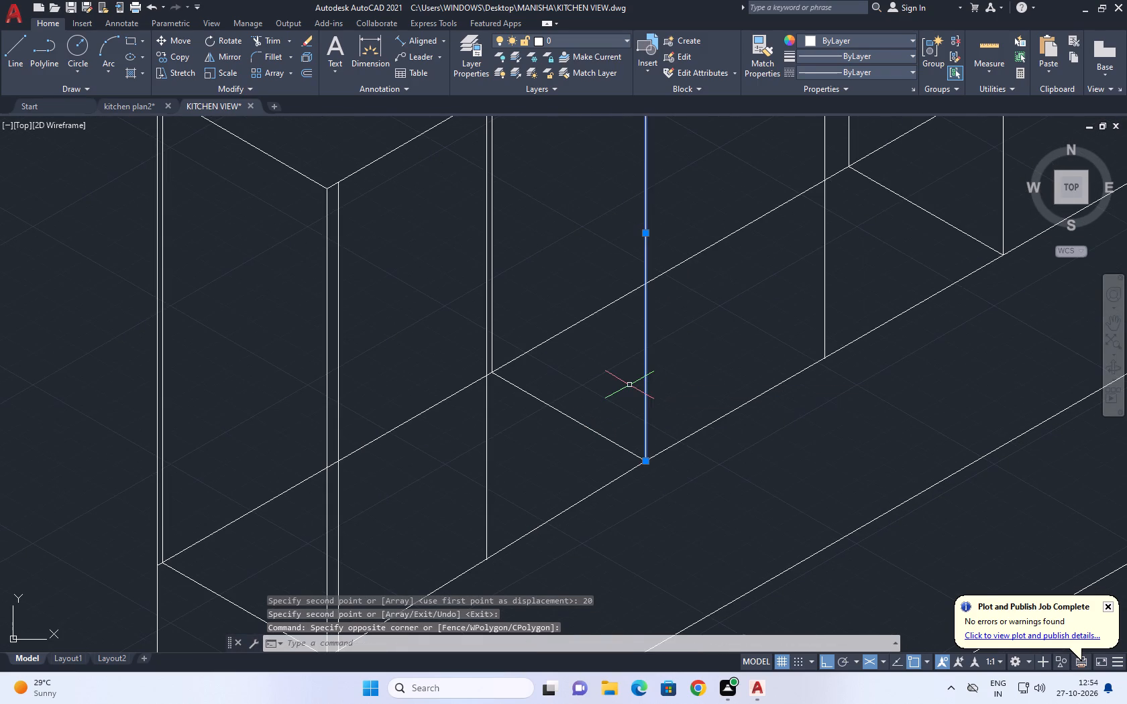
pyautogui.press('c')
pyautogui.write('O')
pyautogui.press('space')
pyautogui.click(649, 383)
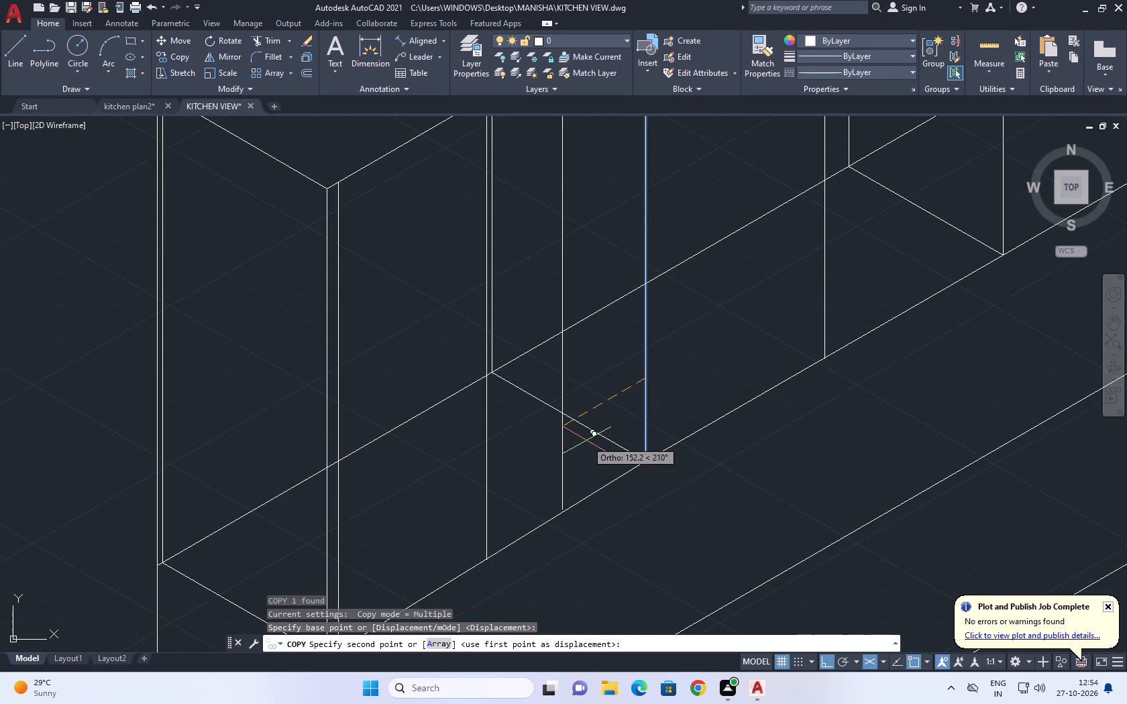
pyautogui.write('20')
pyautogui.press('Return')
pyautogui.press('Escape')
# Copy the outer upper cabinet's top front edge 20 mm straight down, using the right isoplane.
pyautogui.scroll(-1, 664, 433)
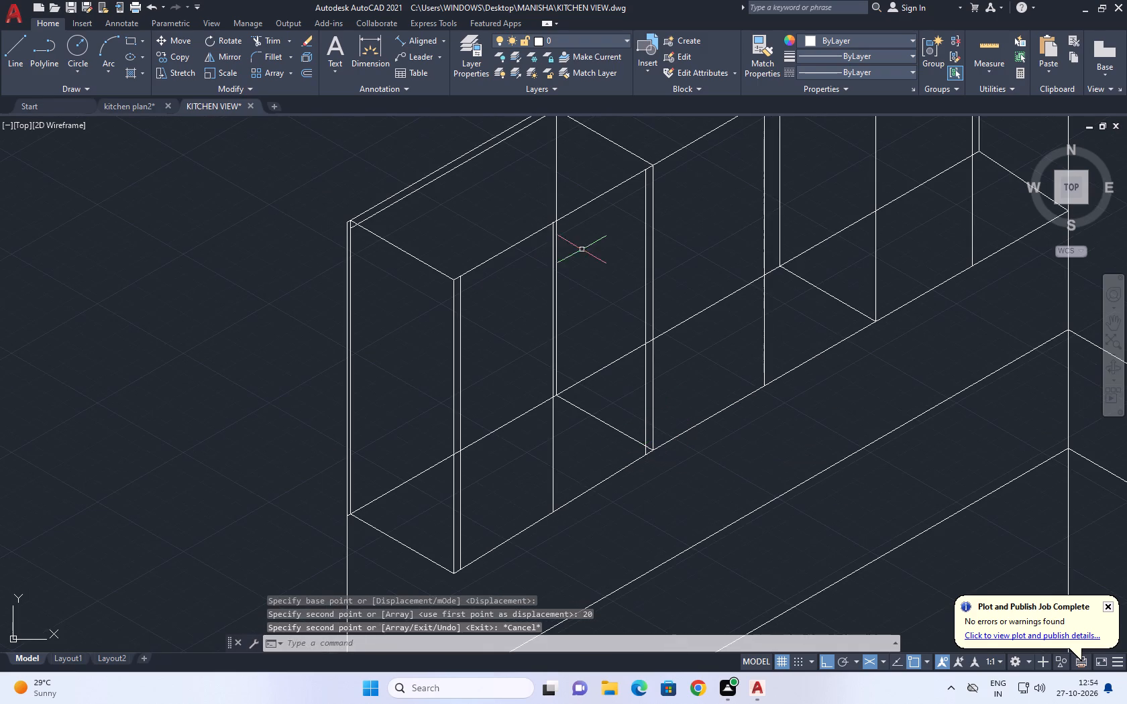
pyautogui.click(582, 203)
pyautogui.write('CO')
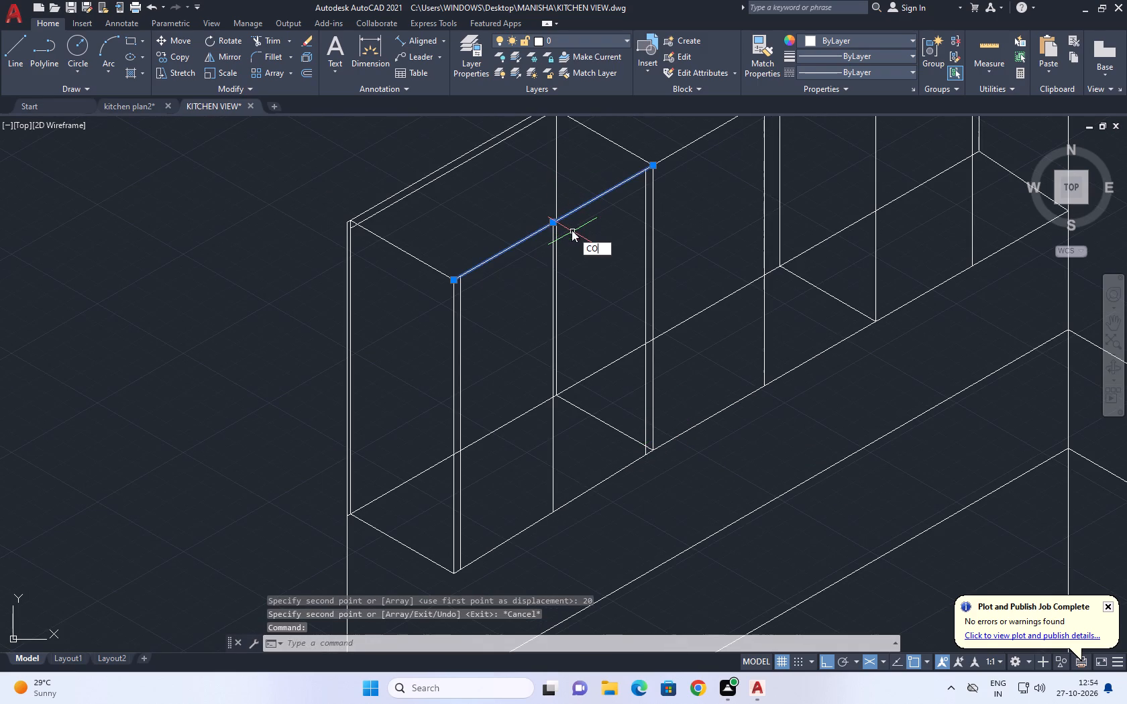
pyautogui.press('space')
pyautogui.click(572, 215)
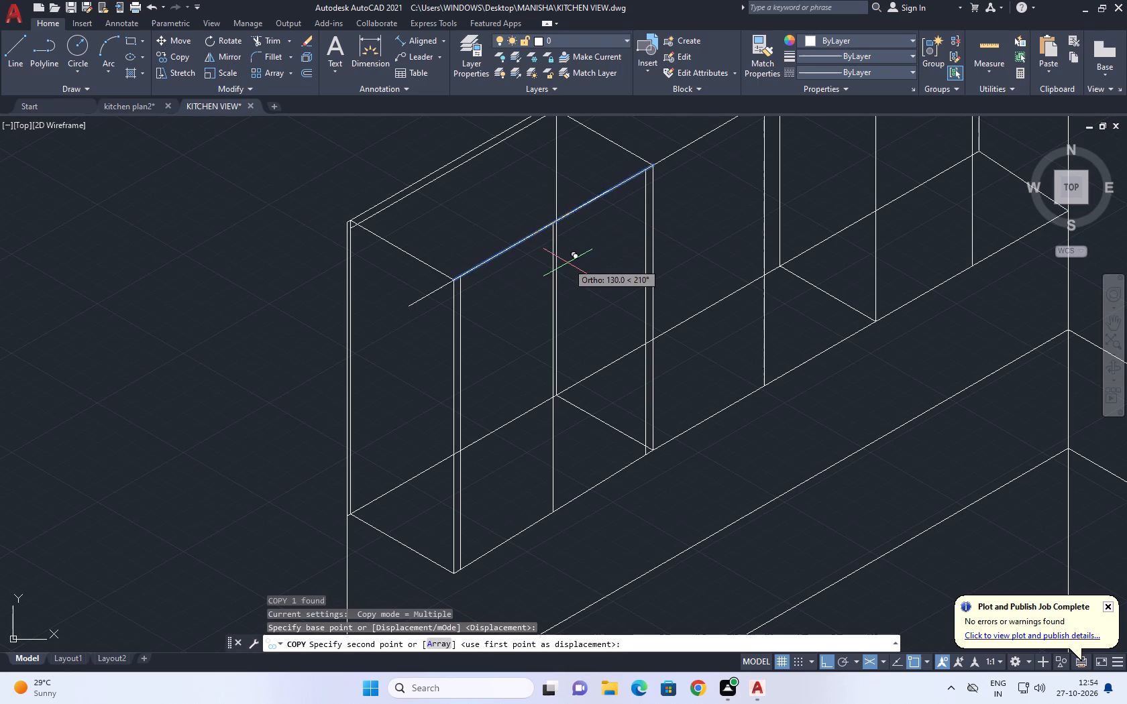
pyautogui.press('F5')
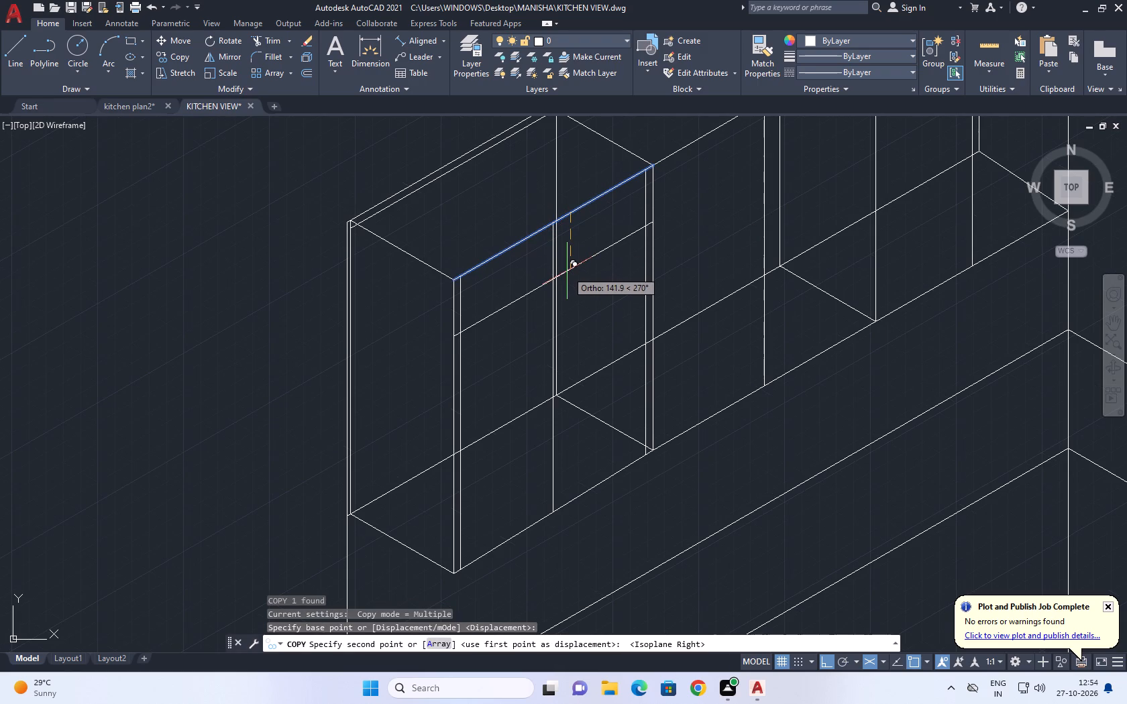
pyautogui.press('3')
pyautogui.press('BackSpace')
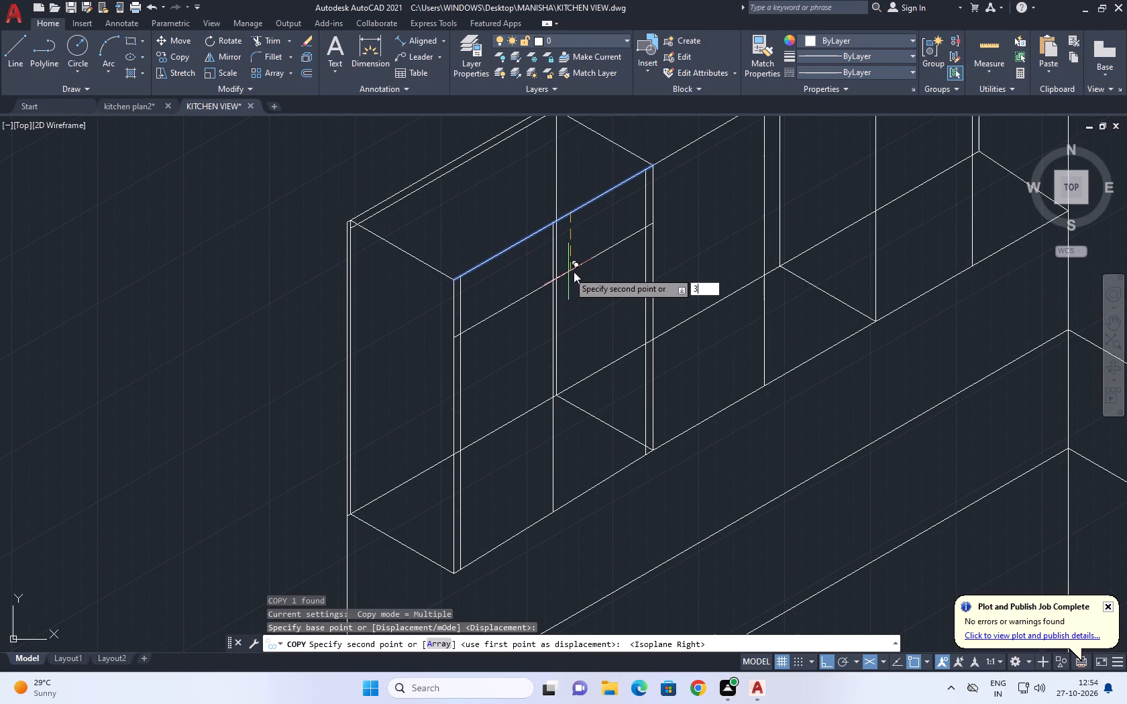
pyautogui.write('20')
pyautogui.press('space')
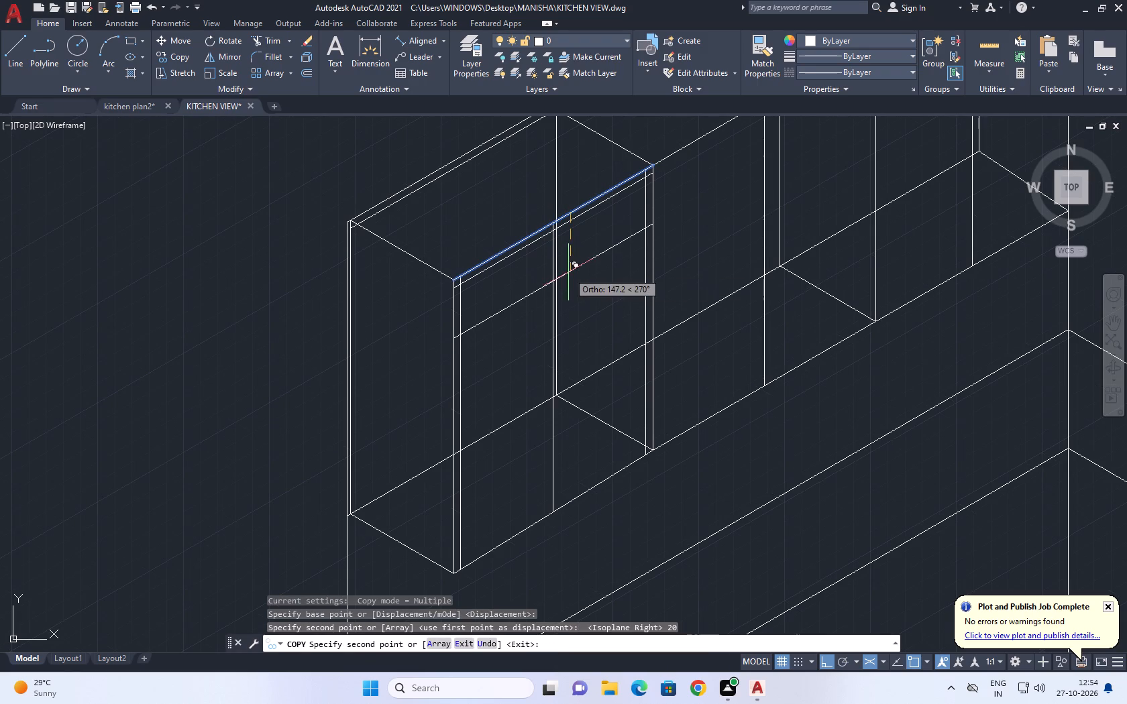
# Trim away the part of the rear vertical edge shared by the outer and middle cabinets that crosses the outer cabinet's front face.
pyautogui.press('Escape')
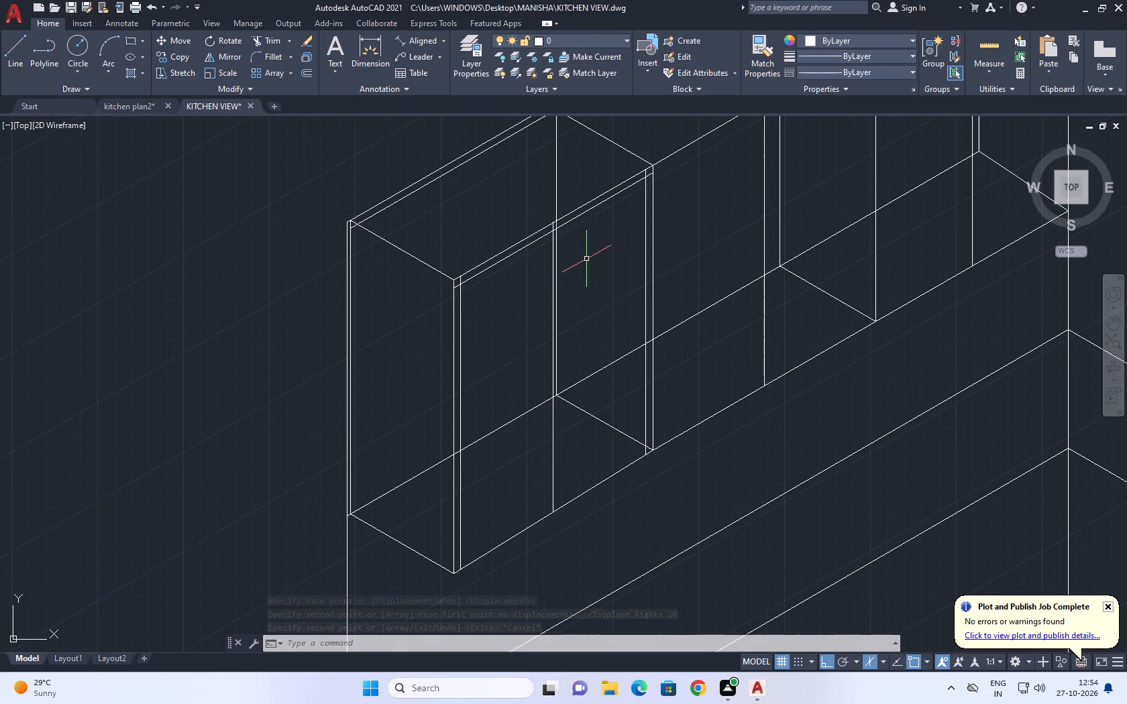
pyautogui.moveTo(608, 209); pyautogui.dragTo(571, 345, button='middle')
pyautogui.write('TR')
pyautogui.press('space')
pyautogui.scroll(1, 512, 377)
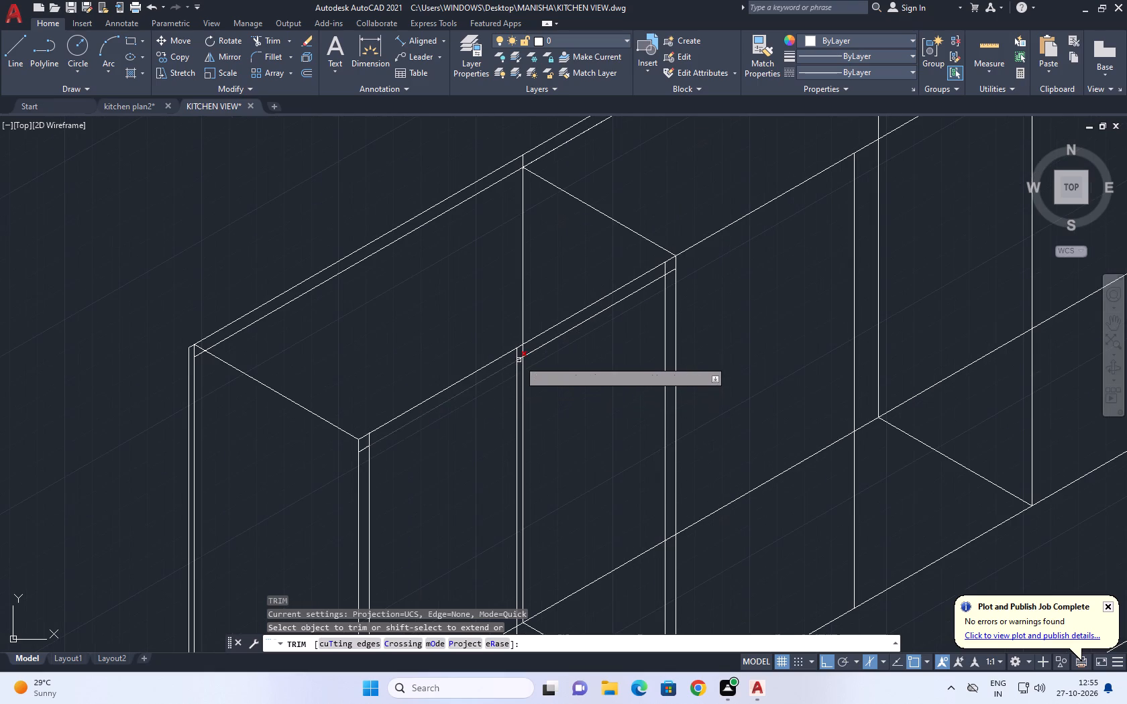
pyautogui.click(521, 390)
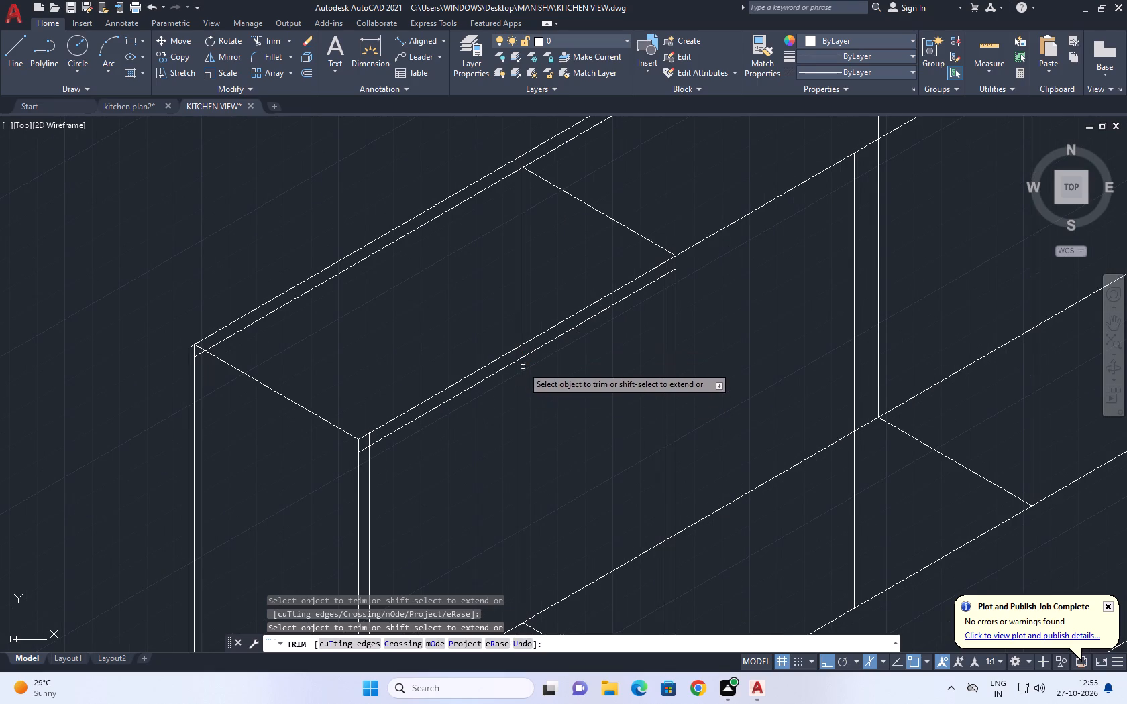
pyautogui.click(523, 352)
# Trim the overhanging ends of the top and vertical border lines at both upper corners of the outer upper cabinet's front face.
pyautogui.scroll(2, 667, 274)
pyautogui.click(672, 279)
pyautogui.click(657, 263)
pyautogui.moveTo(182, 457); pyautogui.dragTo(372, 302, button='middle')
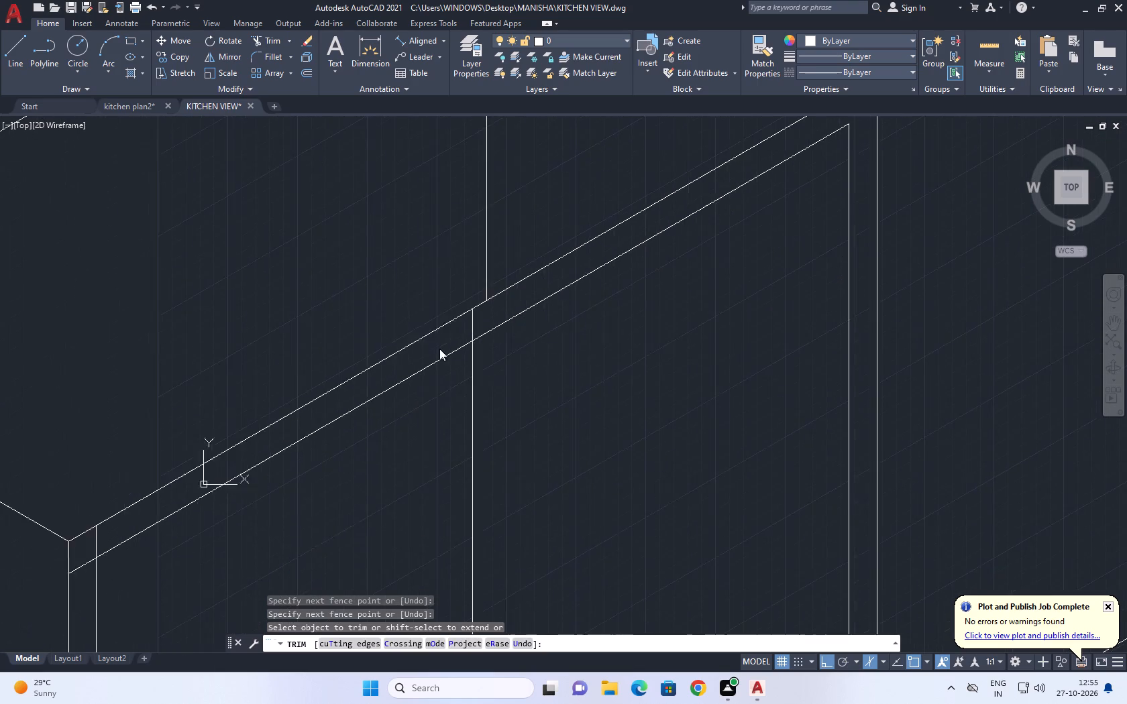
pyautogui.scroll(-3, 446, 359)
pyautogui.moveTo(482, 573); pyautogui.dragTo(489, 481, button='middle')
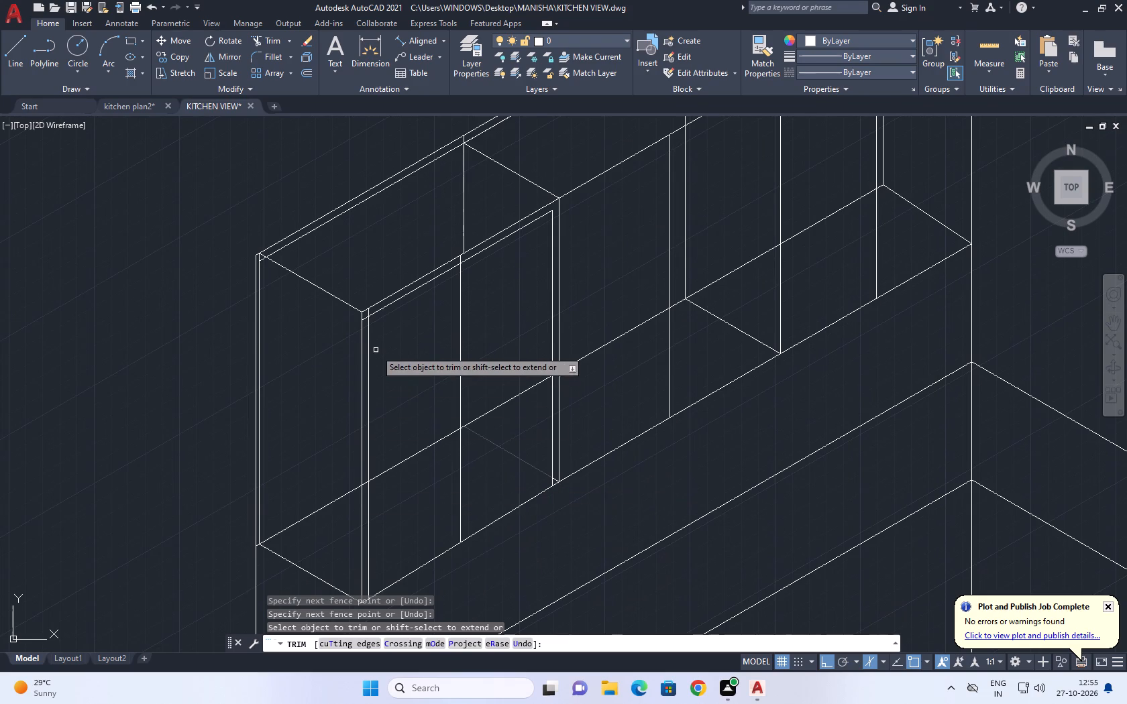
pyautogui.scroll(4, 372, 309)
pyautogui.scroll(4, 322, 369)
pyautogui.click(457, 163)
pyautogui.click(406, 261)
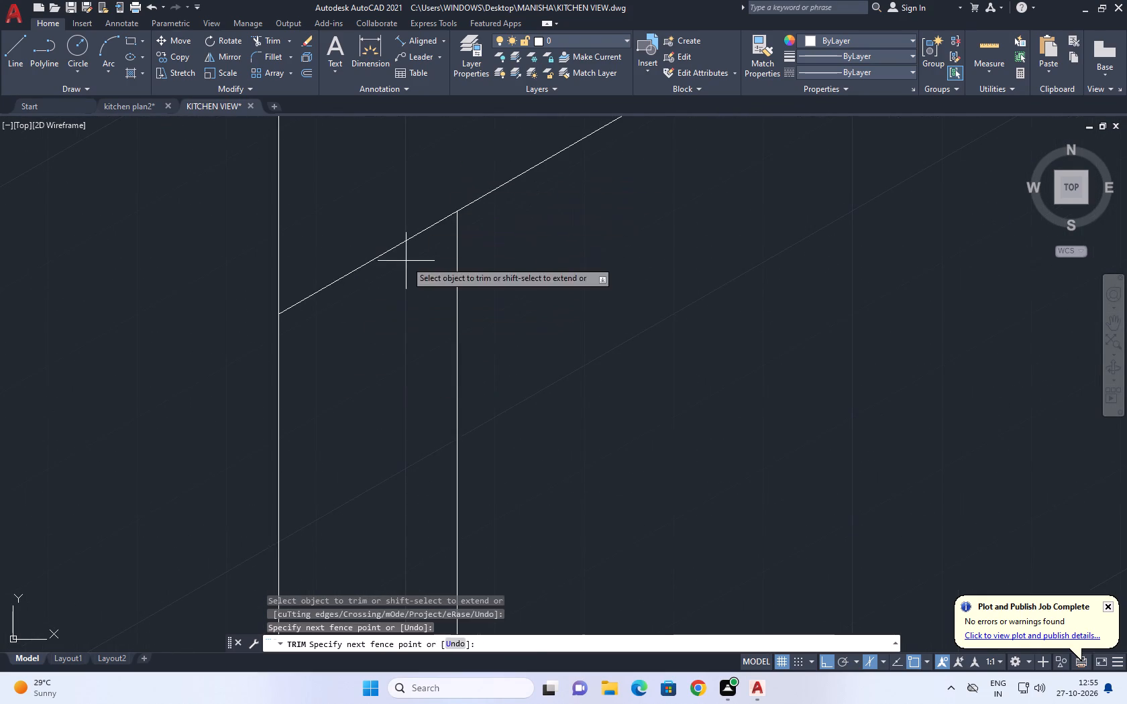
pyautogui.moveTo(387, 221); pyautogui.dragTo(375, 199)
pyautogui.scroll(-7, 460, 277)
pyautogui.moveTo(529, 489); pyautogui.dragTo(511, 217, button='middle')
pyautogui.scroll(-2, 530, 315)
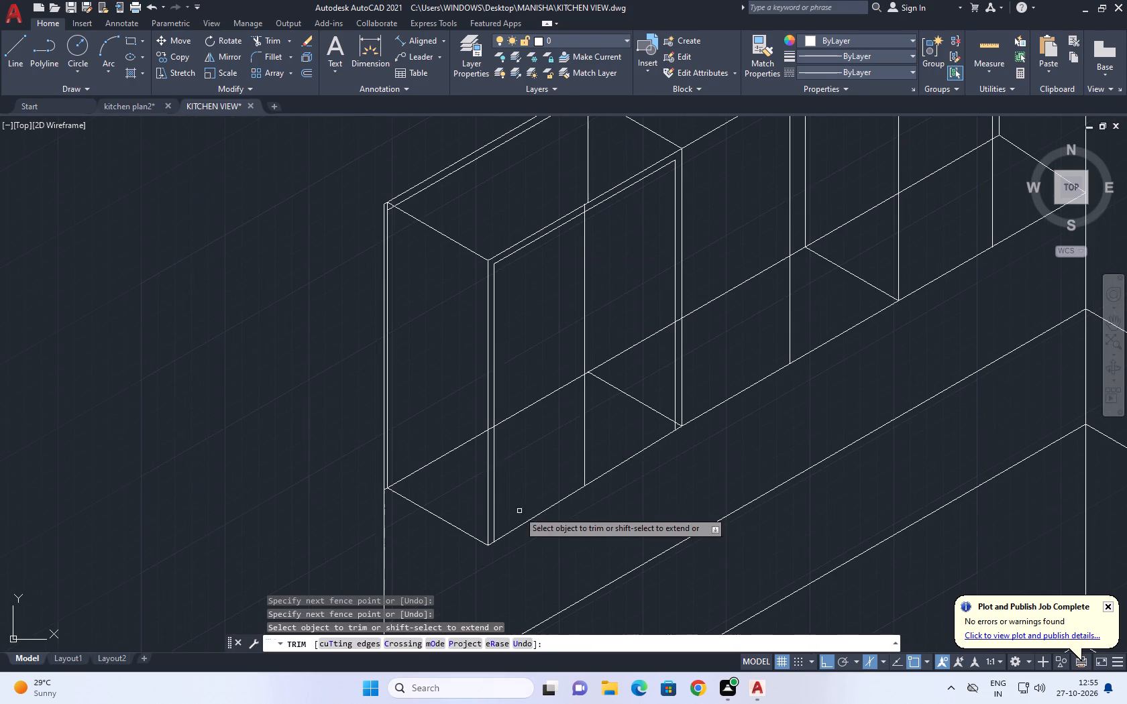
pyautogui.scroll(2, 673, 420)
pyautogui.scroll(-2, 652, 441)
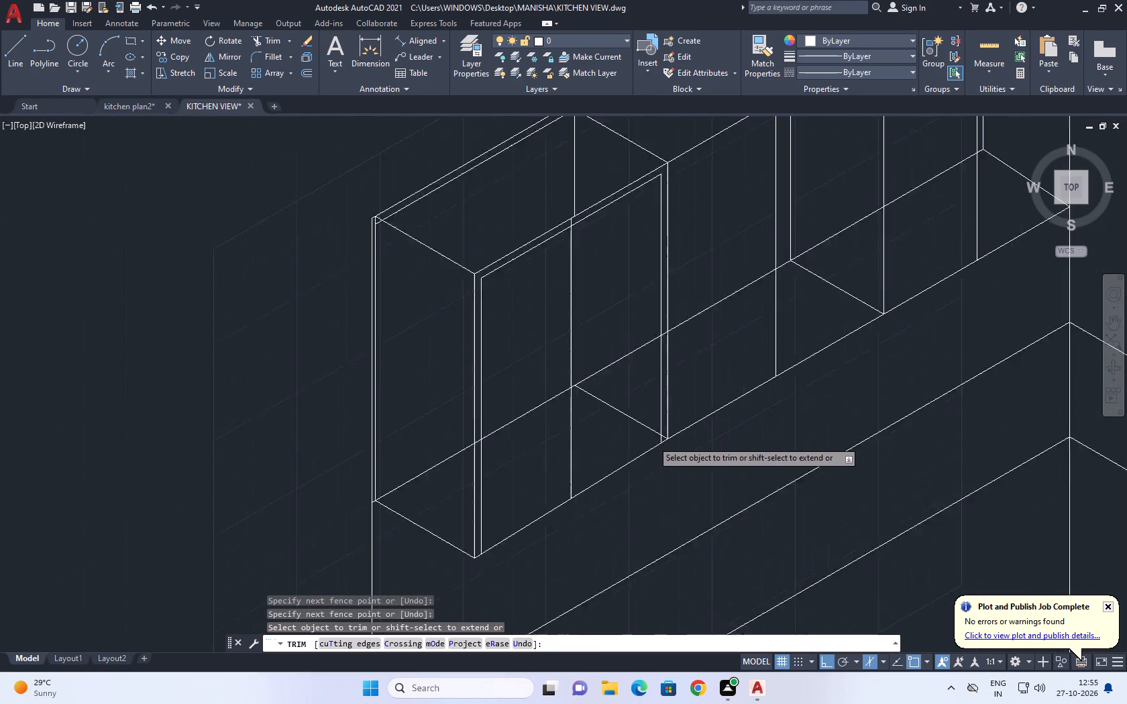
pyautogui.scroll(-3, 652, 441)
pyautogui.press('space')
# Copy the outer upper cabinet's bottom front edge 20 mm straight up onto the front face.
pyautogui.scroll(2, 641, 450)
pyautogui.click(643, 445)
pyautogui.moveTo(627, 441); pyautogui.dragTo(630, 457, button='middle')
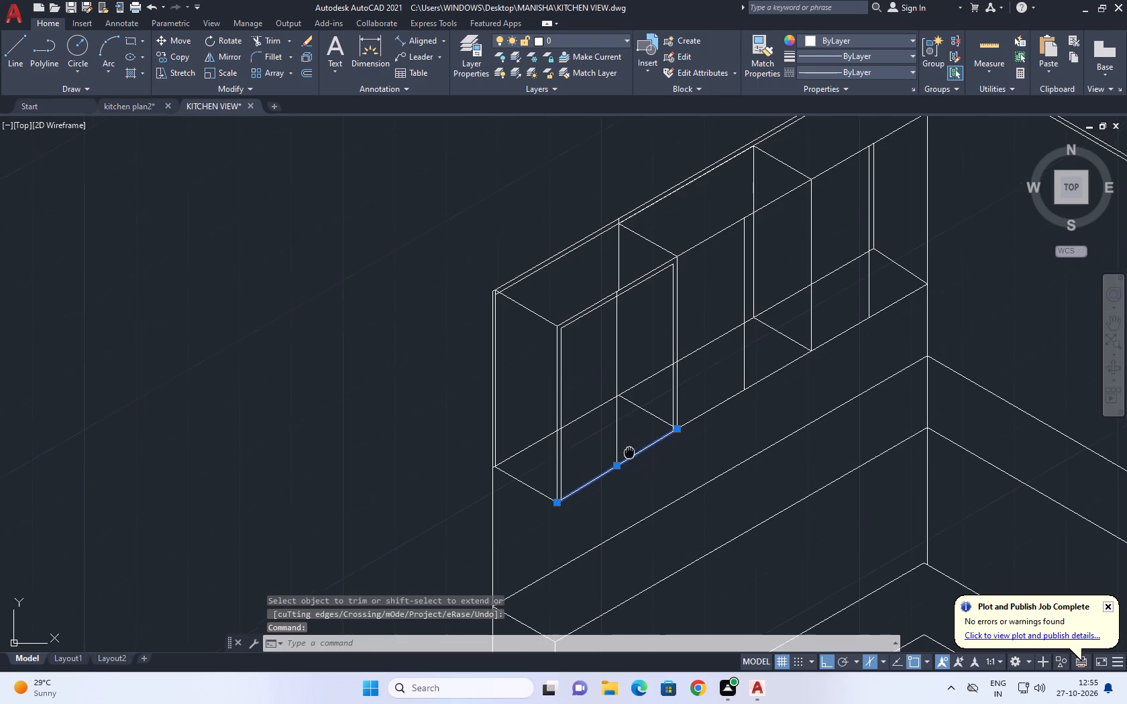
pyautogui.moveTo(630, 457); pyautogui.dragTo(637, 499, button='middle')
pyautogui.write('CO')
pyautogui.press('space')
pyautogui.scroll(3, 635, 506)
pyautogui.click(635, 526)
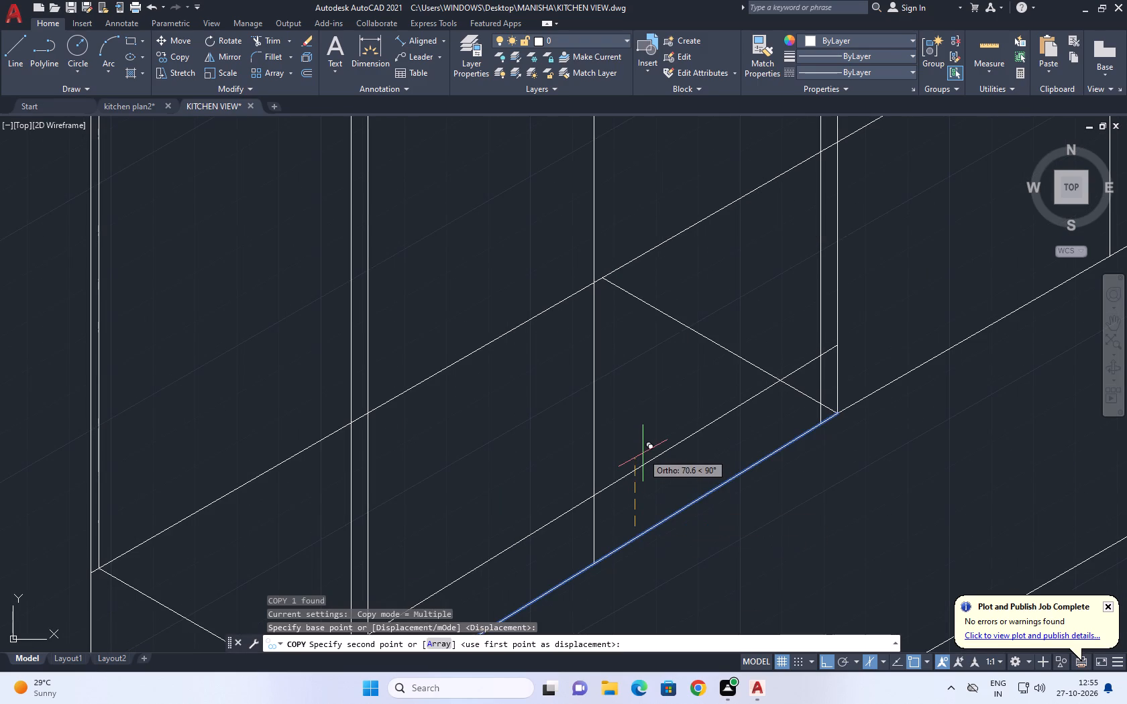
pyautogui.write('20')
pyautogui.press('Return')
pyautogui.press('space')
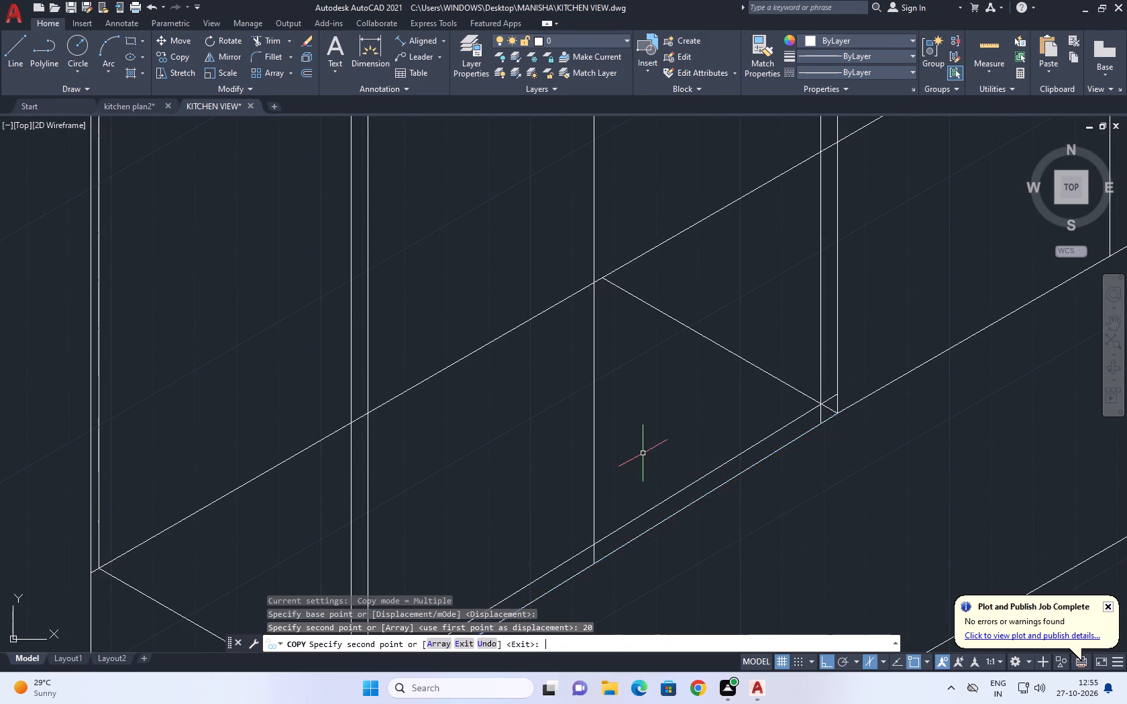
# Trim the overhanging ends of the bottom and vertical border lines at both lower corners of the outer upper cabinet's front face.
pyautogui.scroll(-2, 643, 453)
pyautogui.moveTo(698, 501); pyautogui.dragTo(589, 409, button='middle')
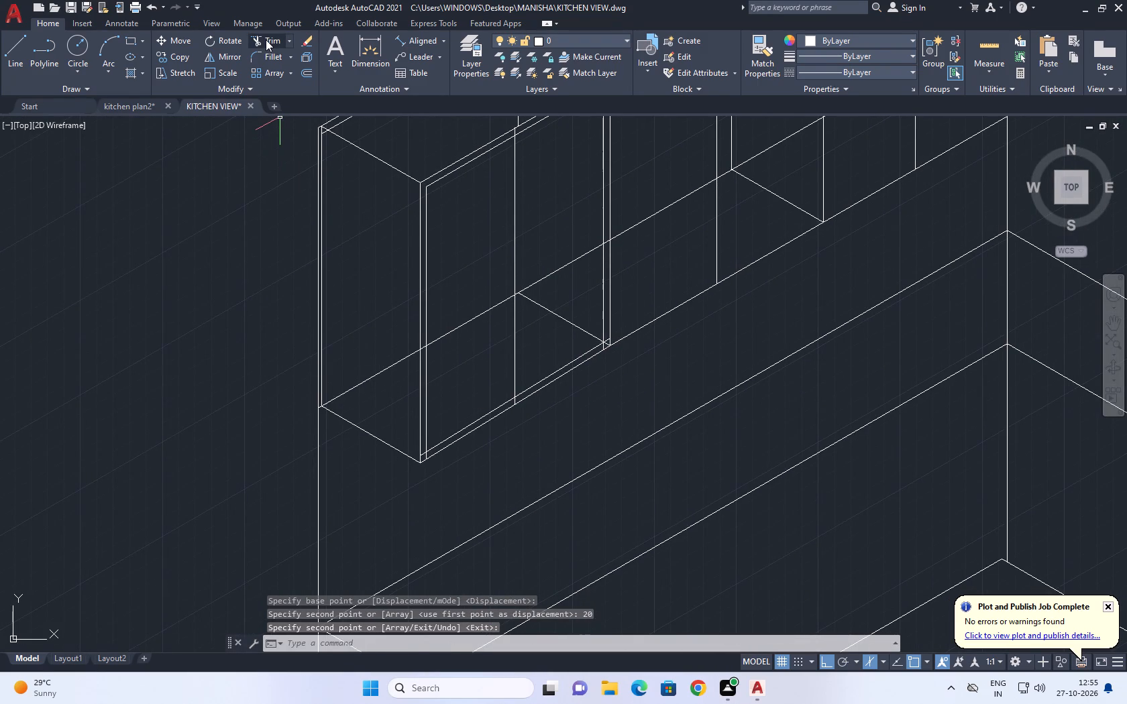
pyautogui.click(266, 40)
pyautogui.scroll(3, 429, 473)
pyautogui.scroll(6, 401, 406)
pyautogui.click(580, 393)
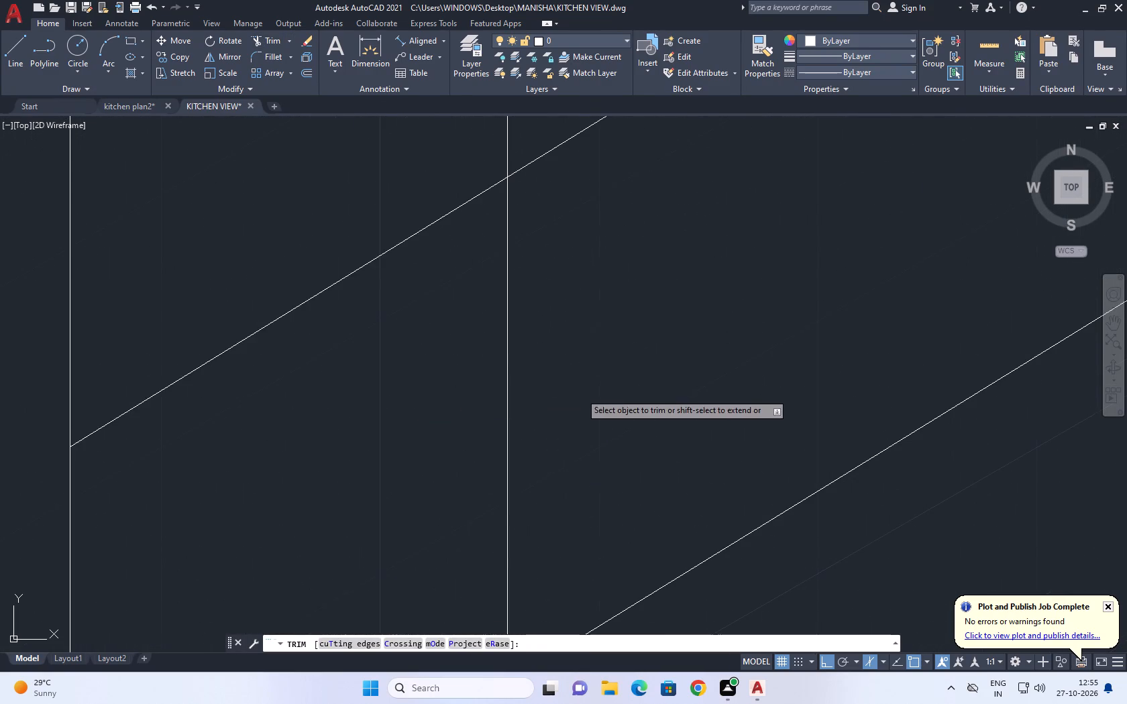
pyautogui.click(253, 188)
pyautogui.scroll(-6, 426, 263)
pyautogui.moveTo(482, 286); pyautogui.dragTo(172, 557, button='middle')
pyautogui.scroll(-3, 376, 474)
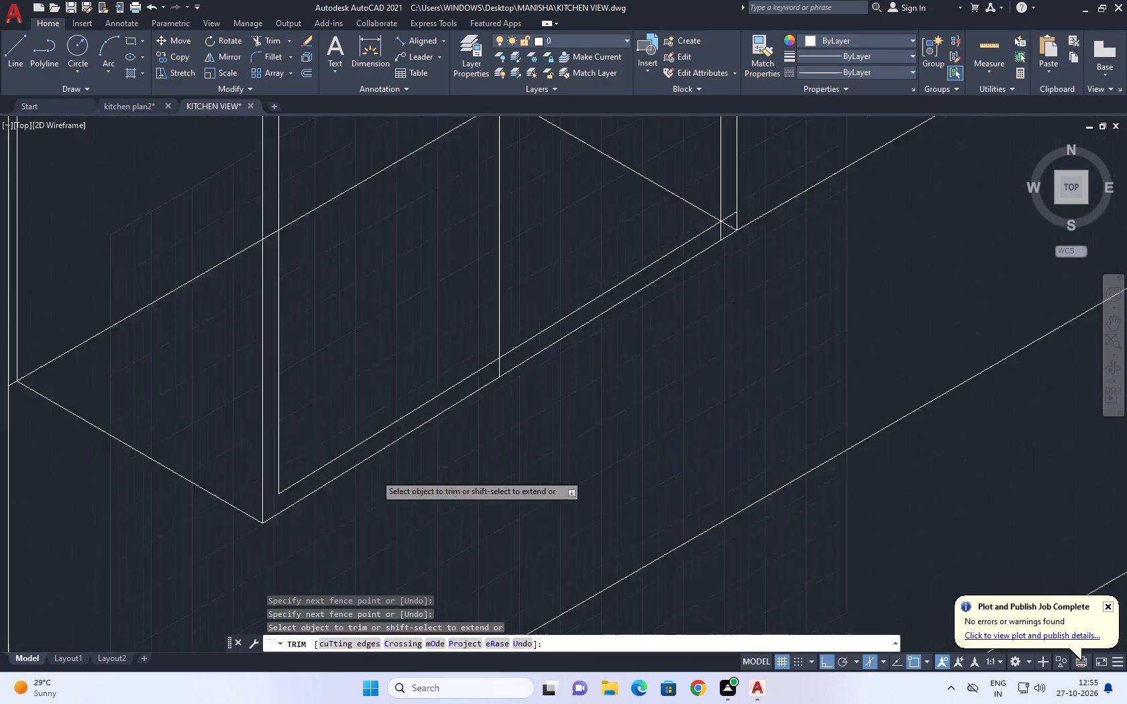
pyautogui.scroll(-2, 376, 474)
pyautogui.scroll(8, 462, 420)
pyautogui.click(464, 211)
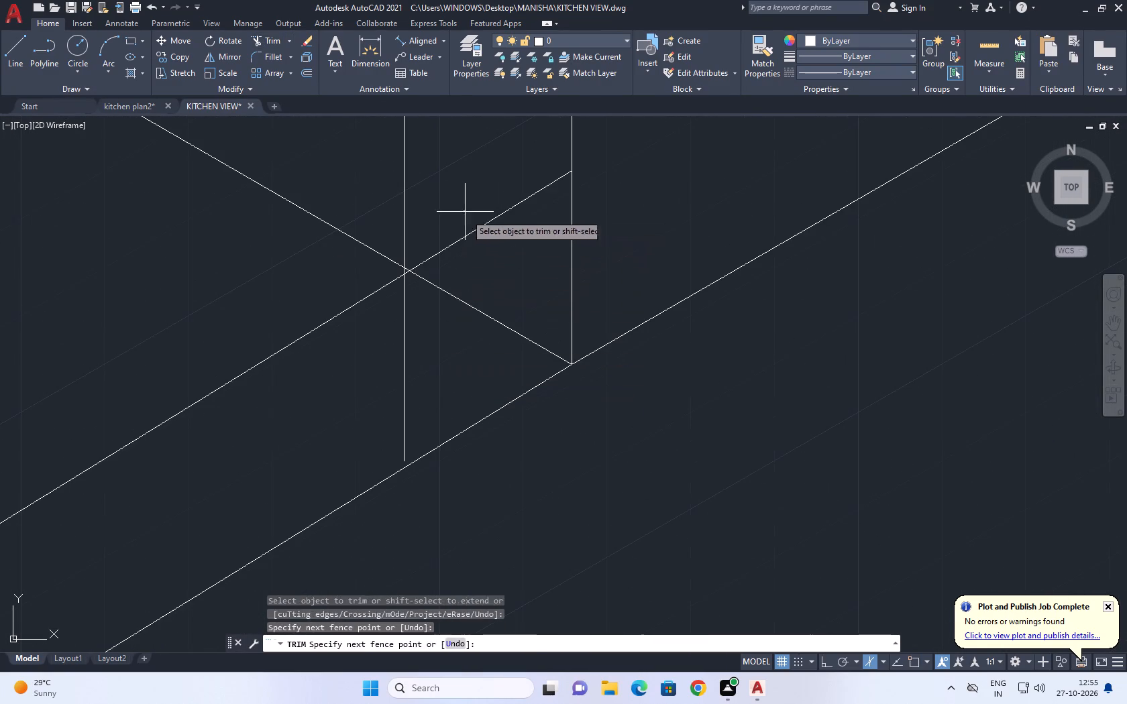
pyautogui.click(475, 239)
pyautogui.scroll(2, 402, 284)
pyautogui.click(412, 261)
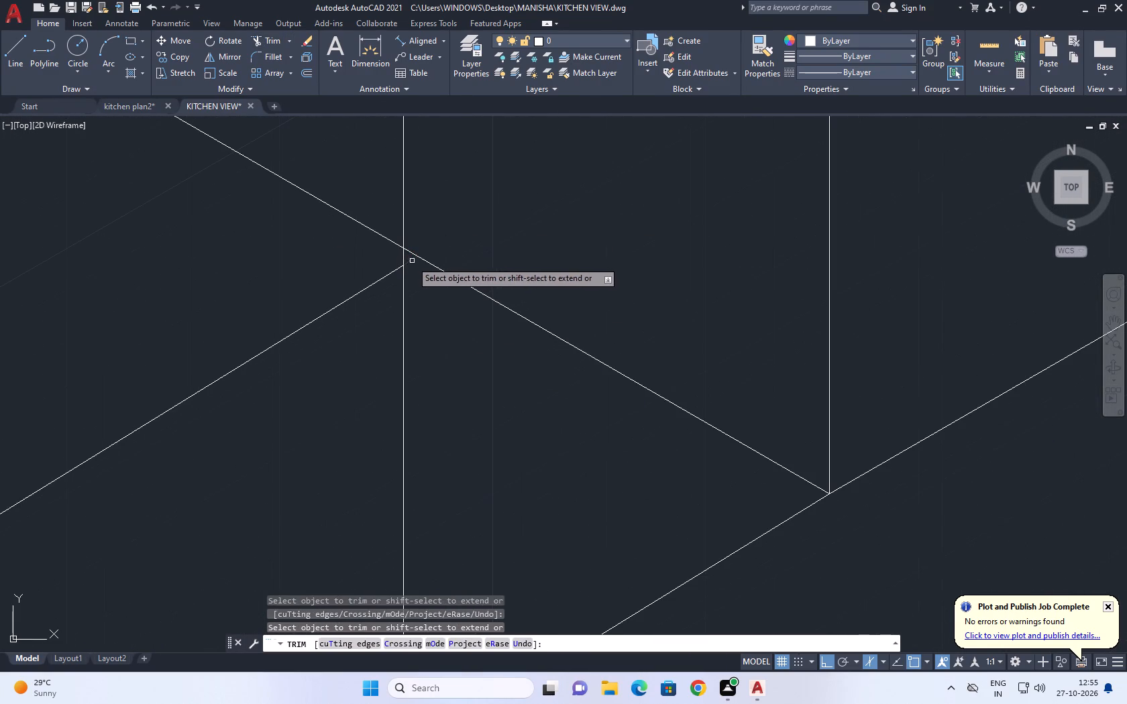
pyautogui.moveTo(413, 316); pyautogui.dragTo(413, 326)
pyautogui.click(364, 373)
pyautogui.scroll(-13, 421, 384)
pyautogui.moveTo(544, 330); pyautogui.dragTo(525, 357, button='middle')
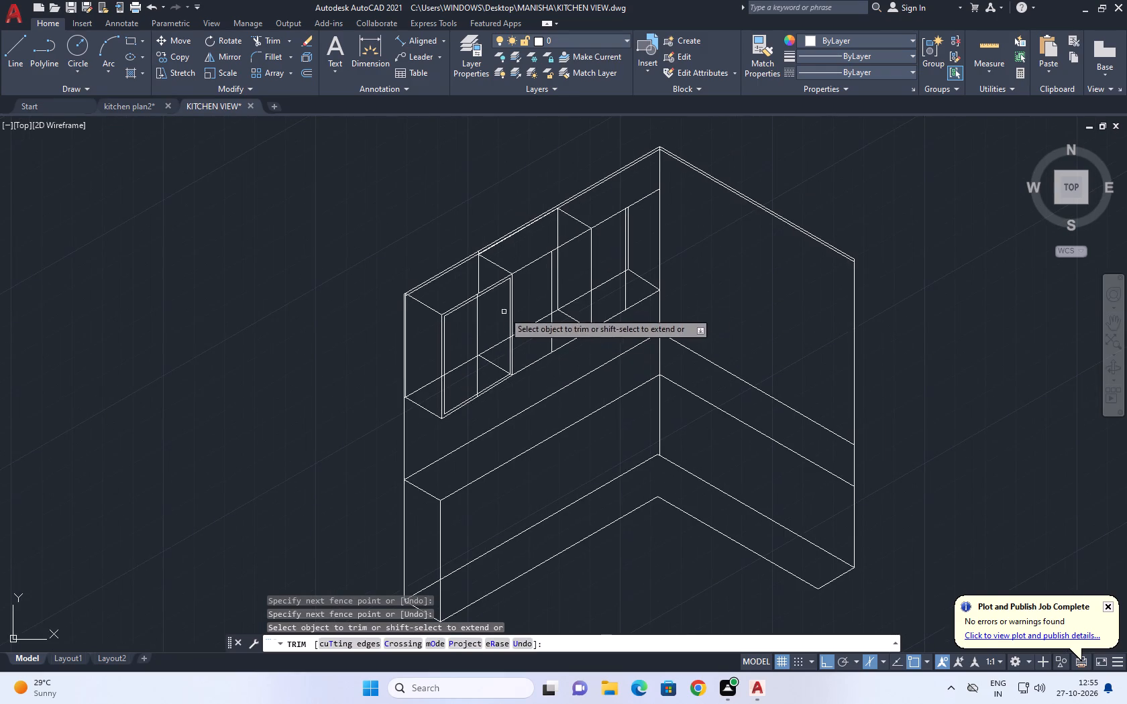
pyautogui.moveTo(517, 317); pyautogui.dragTo(445, 405, button='middle')
pyautogui.press('space')
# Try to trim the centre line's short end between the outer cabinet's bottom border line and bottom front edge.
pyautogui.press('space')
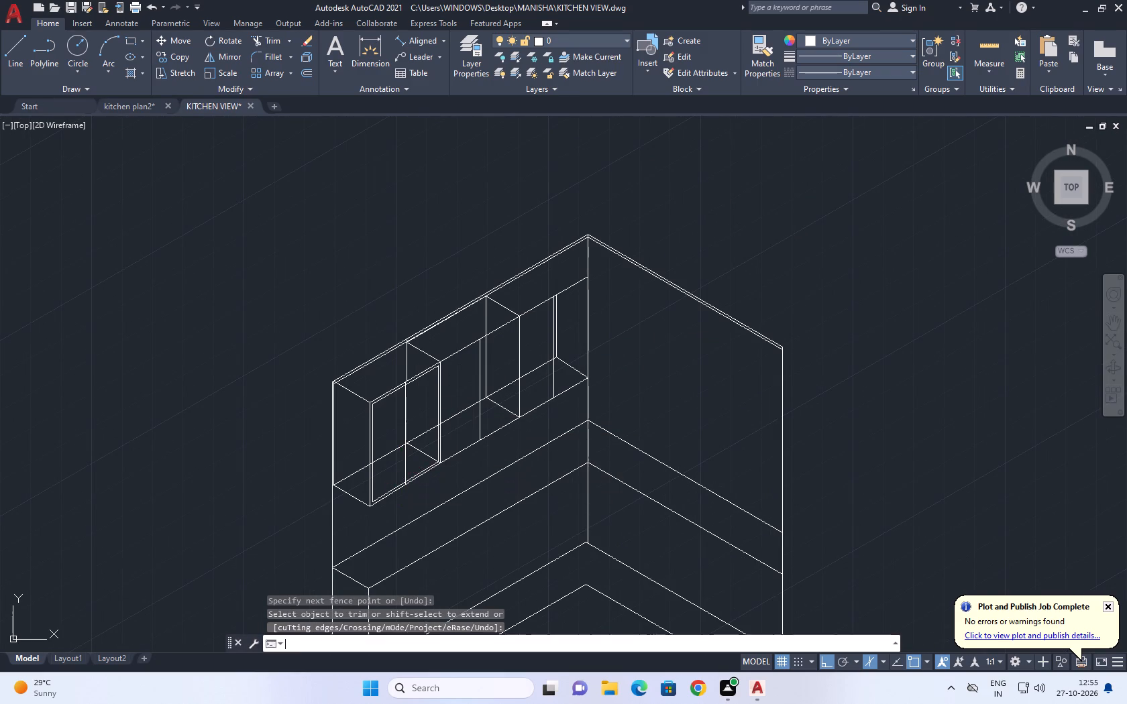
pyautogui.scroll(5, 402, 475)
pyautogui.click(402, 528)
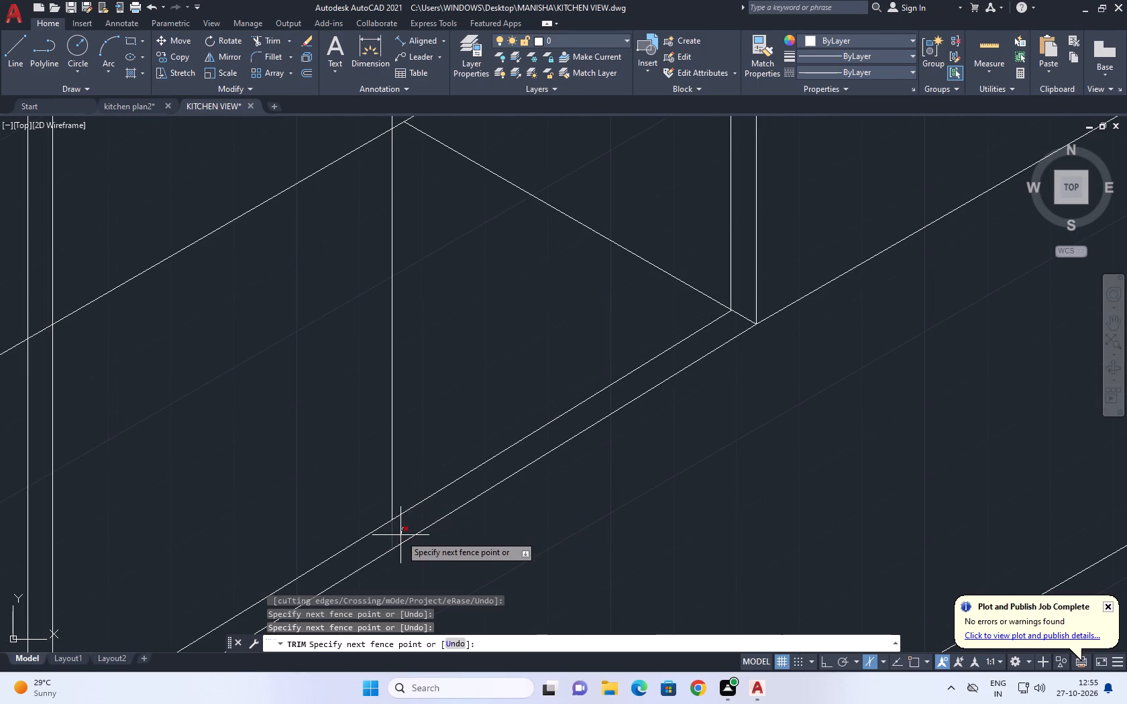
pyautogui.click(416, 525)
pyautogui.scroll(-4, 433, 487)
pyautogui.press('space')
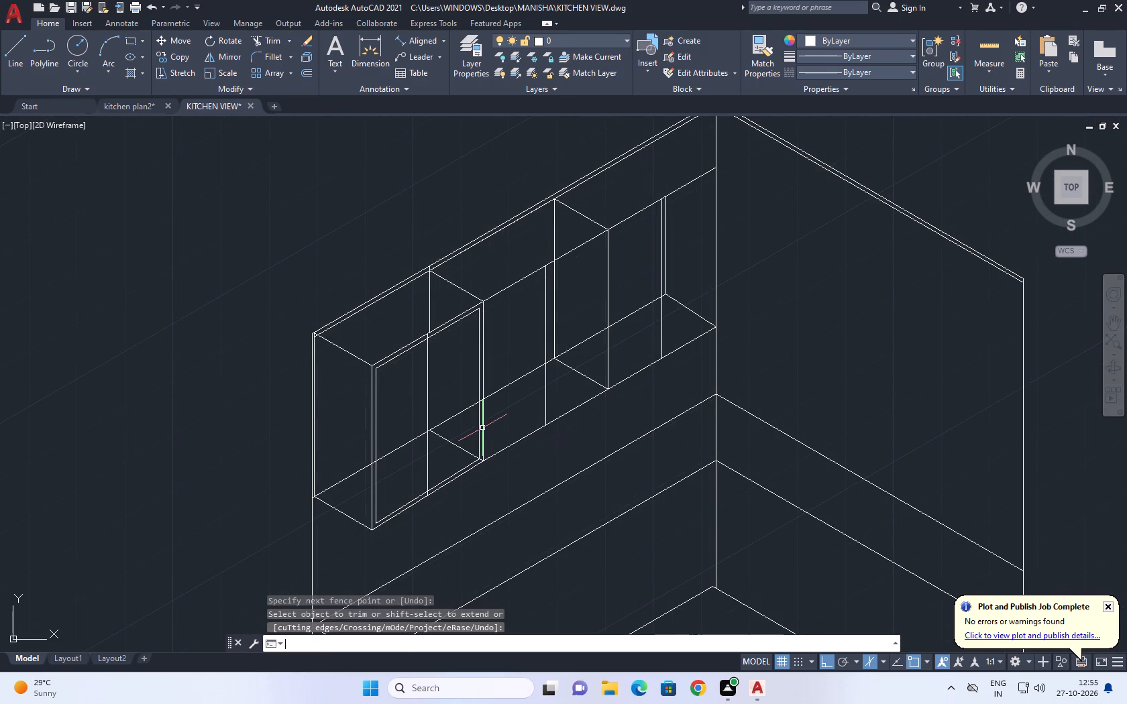
# Erase the bottom depth edge between the outer and middle upper cabinets.
pyautogui.moveTo(456, 333); pyautogui.dragTo(468, 367, button='middle')
pyautogui.moveTo(476, 457); pyautogui.dragTo(447, 413, button='middle')
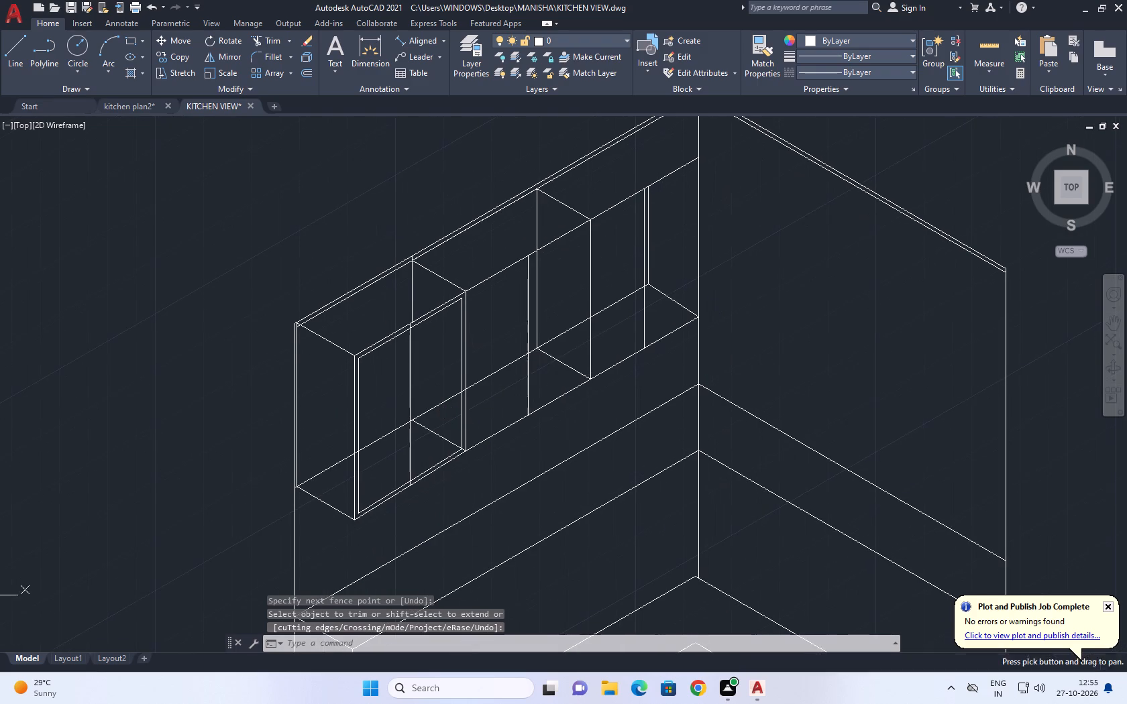
pyautogui.click(443, 436)
pyautogui.rightClick(506, 441)
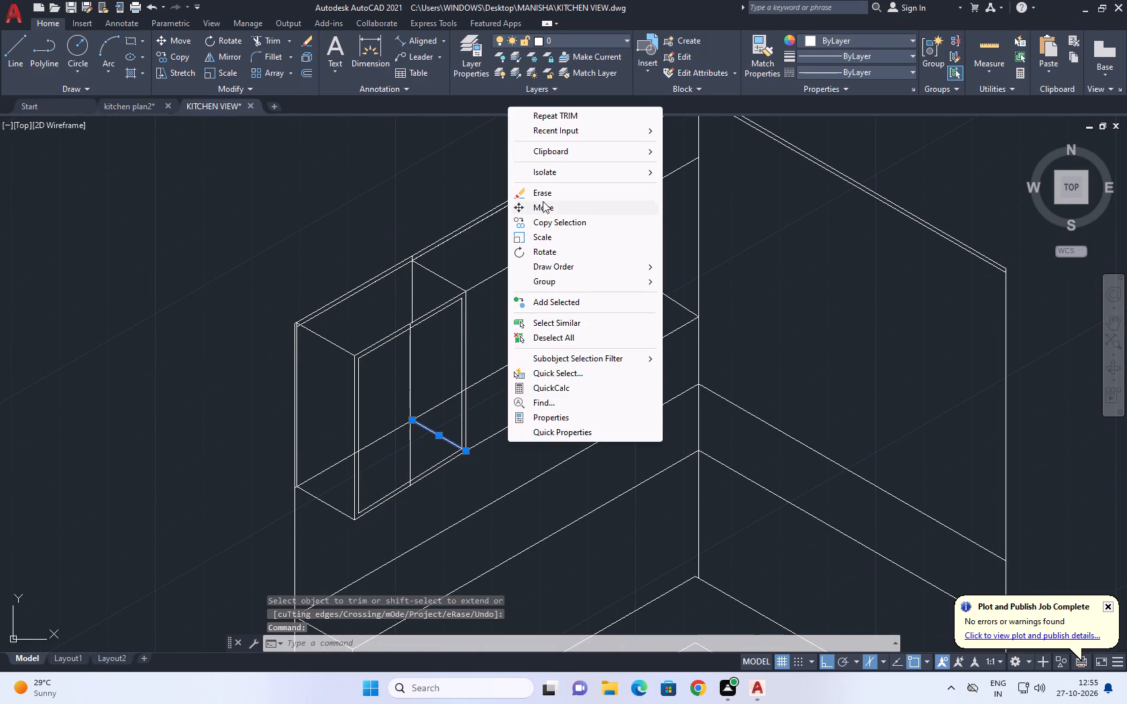
pyautogui.click(549, 189)
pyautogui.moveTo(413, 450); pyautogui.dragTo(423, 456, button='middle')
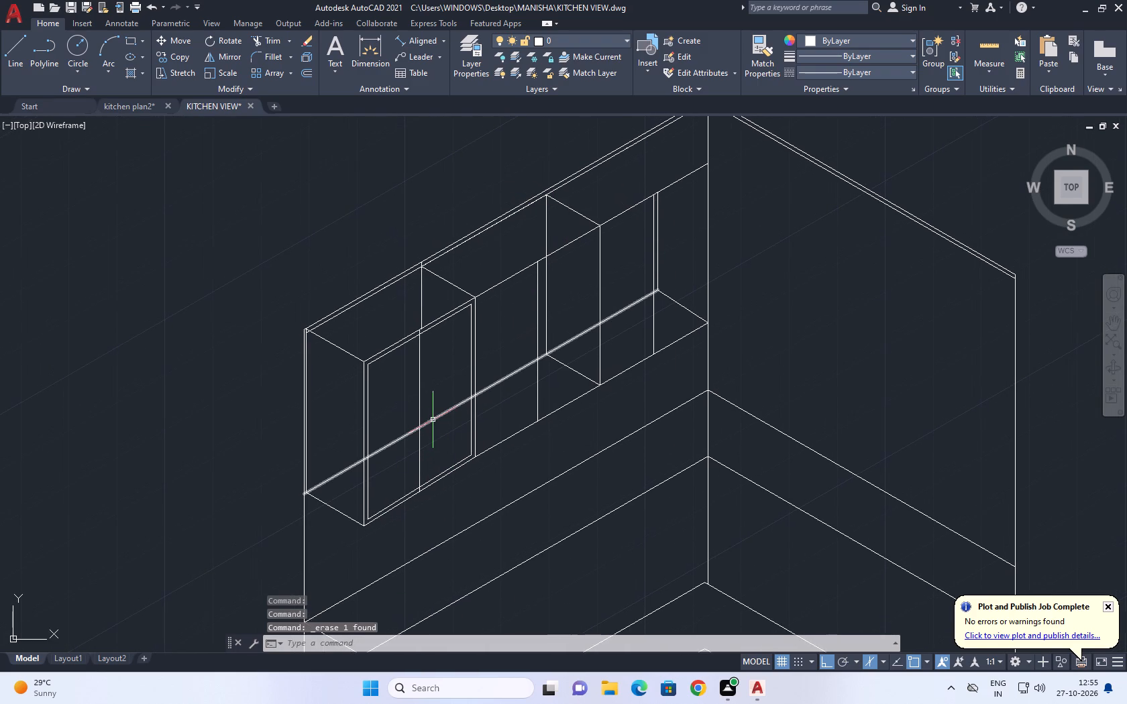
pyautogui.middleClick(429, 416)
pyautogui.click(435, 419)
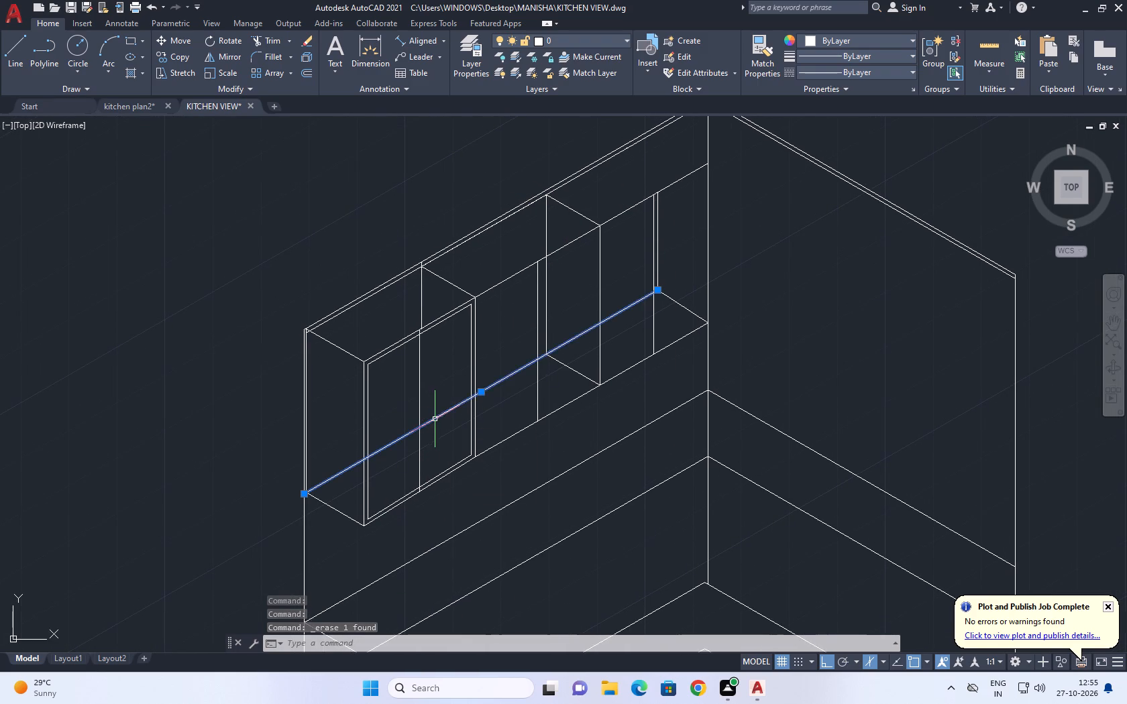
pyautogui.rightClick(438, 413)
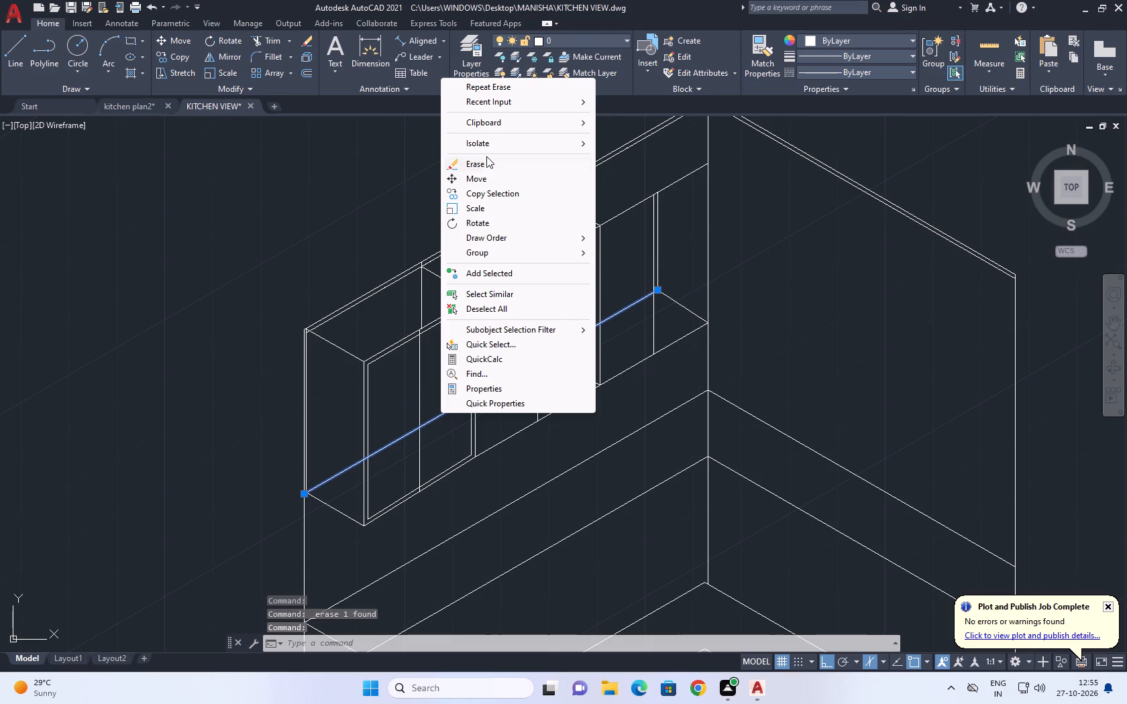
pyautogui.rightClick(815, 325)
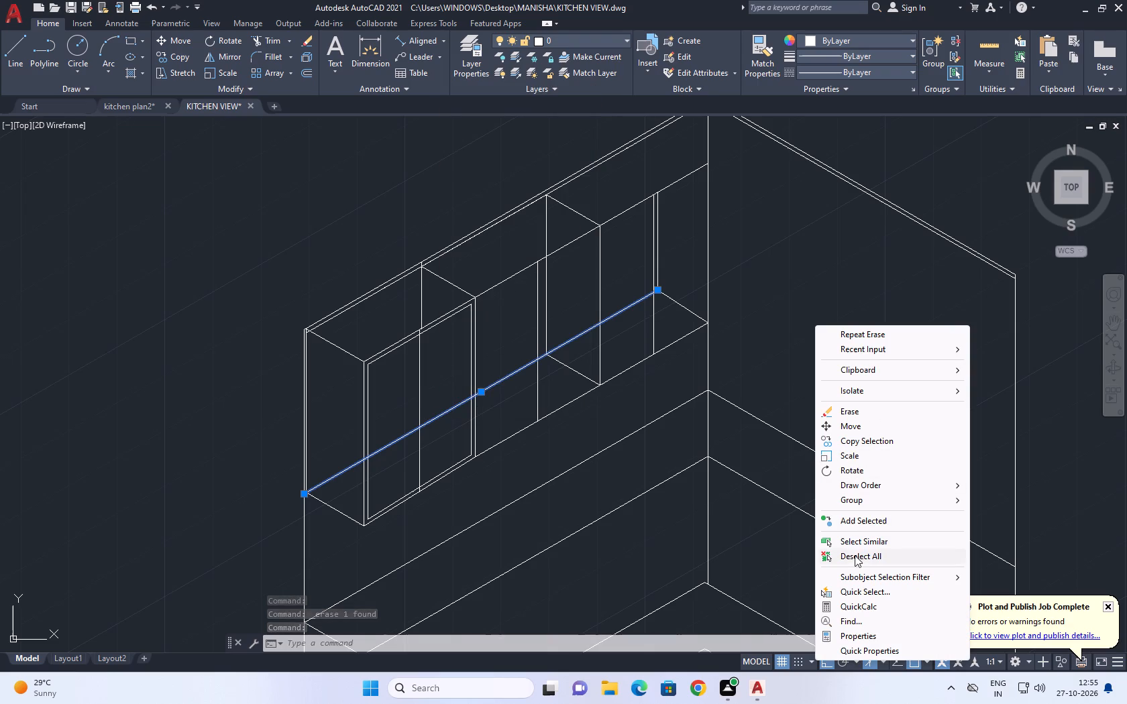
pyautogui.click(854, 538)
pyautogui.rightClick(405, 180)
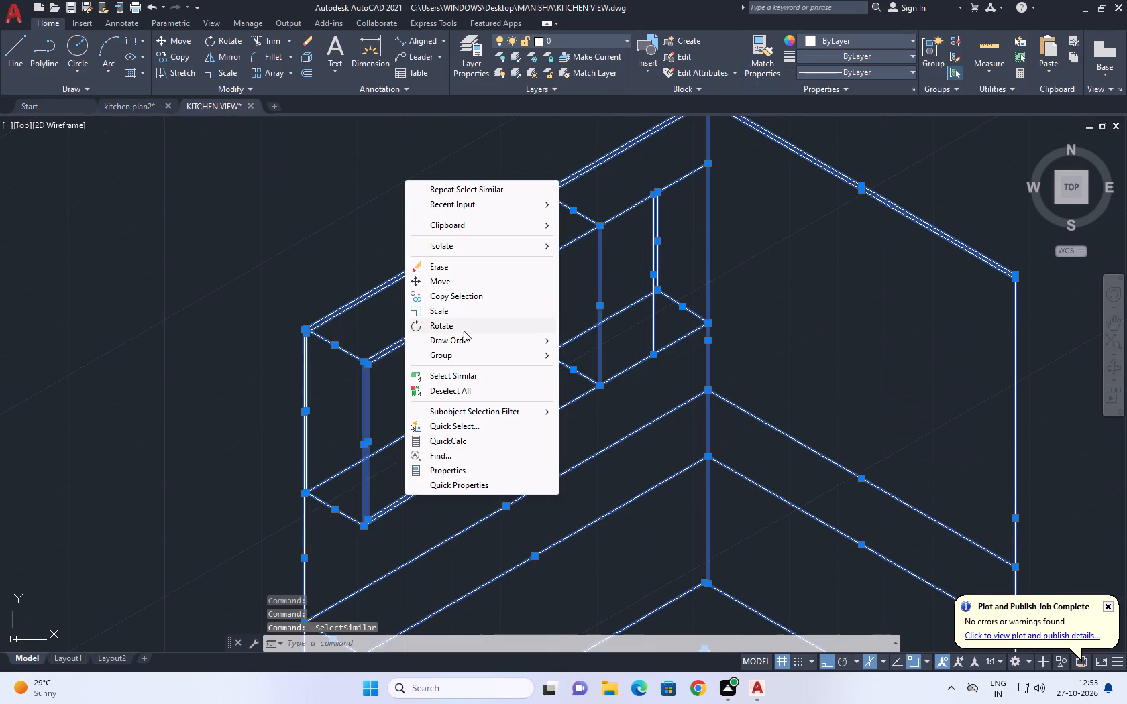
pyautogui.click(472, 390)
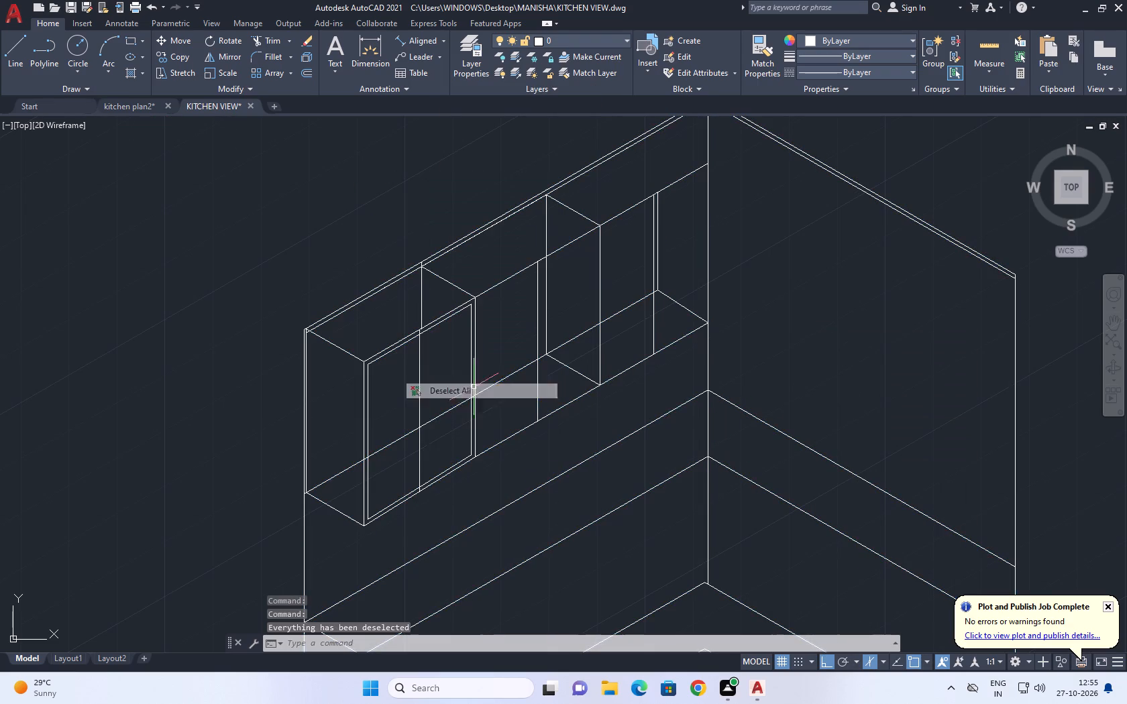
# Copy the outer upper cabinet's vertical centre line 20 mm along the front face towards the cabinet's outer end.
pyautogui.moveTo(447, 423); pyautogui.dragTo(445, 397, button='middle')
pyautogui.moveTo(414, 388); pyautogui.dragTo(425, 400, button='middle')
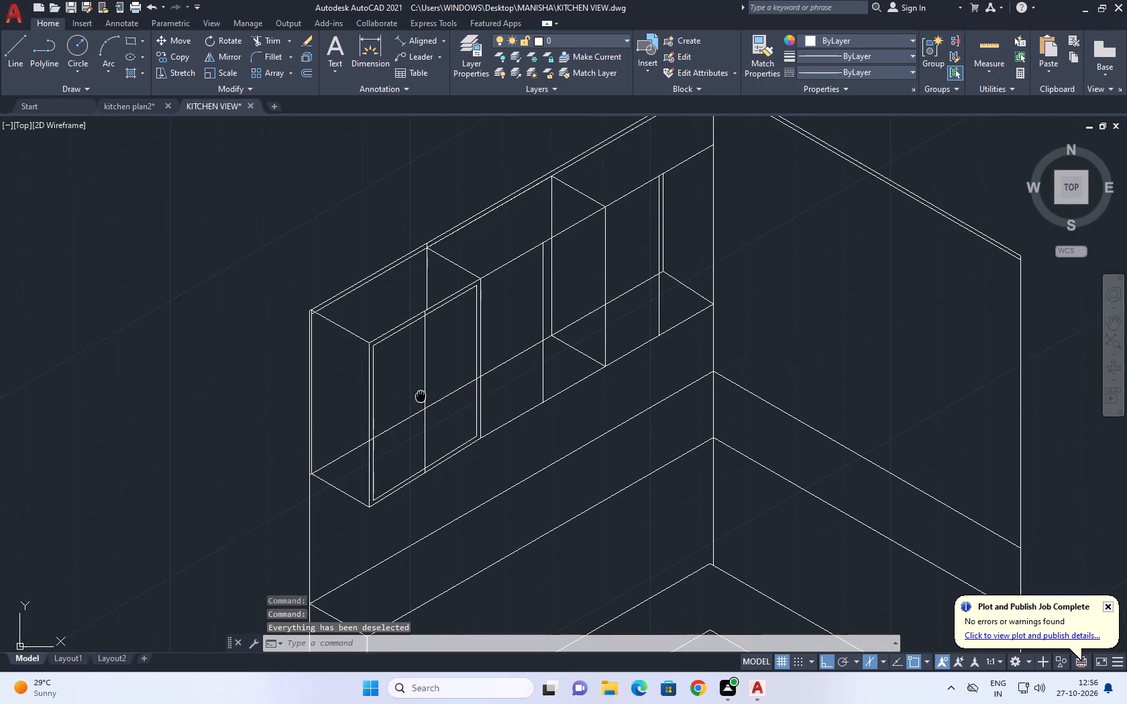
pyautogui.moveTo(425, 400); pyautogui.dragTo(443, 352, button='middle')
pyautogui.middleClick(443, 352)
pyautogui.scroll(2, 426, 295)
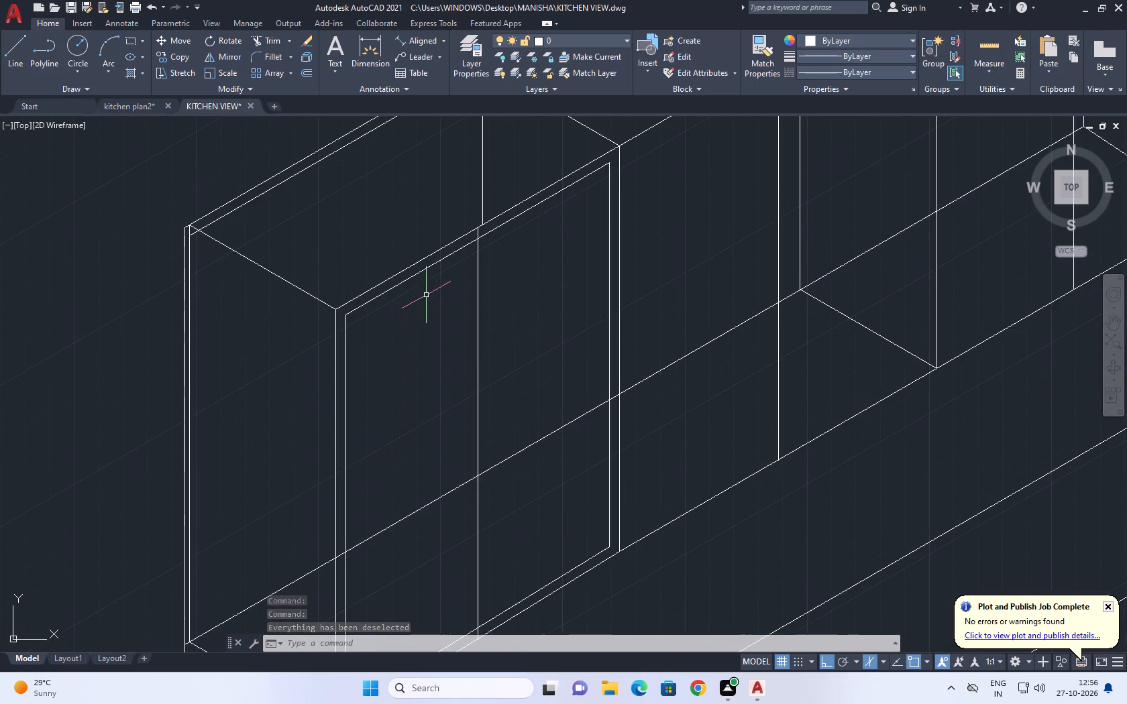
pyautogui.moveTo(447, 311); pyautogui.dragTo(426, 223, button='middle')
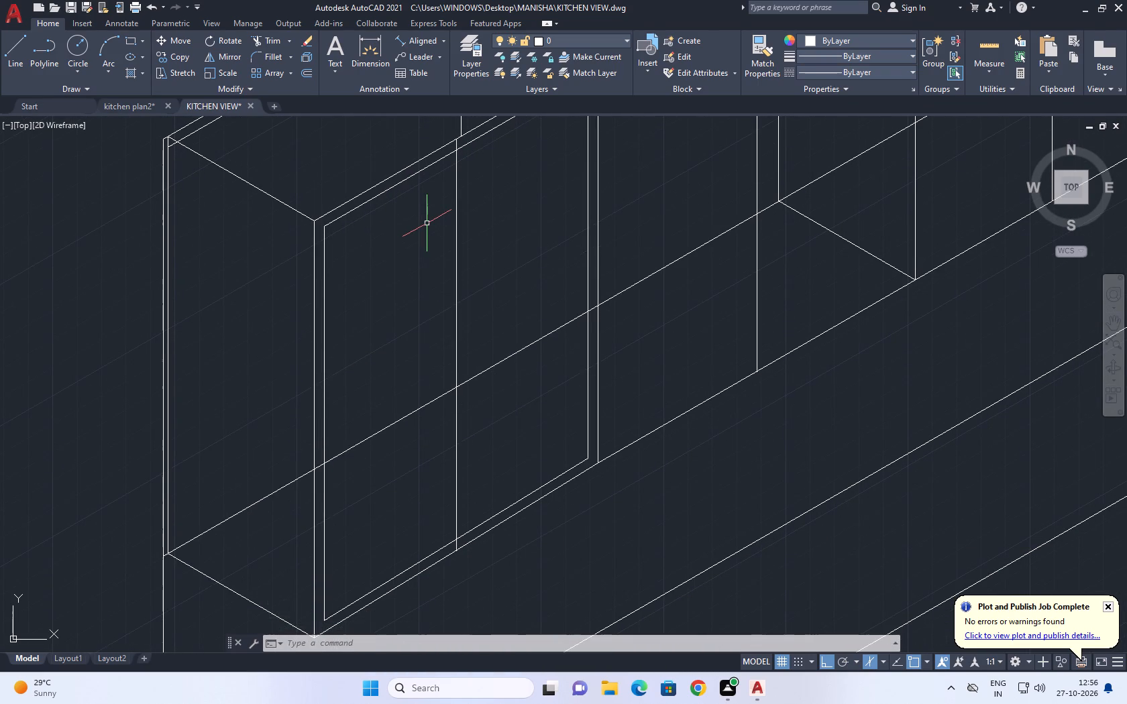
pyautogui.middleClick(484, 259)
pyautogui.click(461, 234)
pyautogui.click(439, 251)
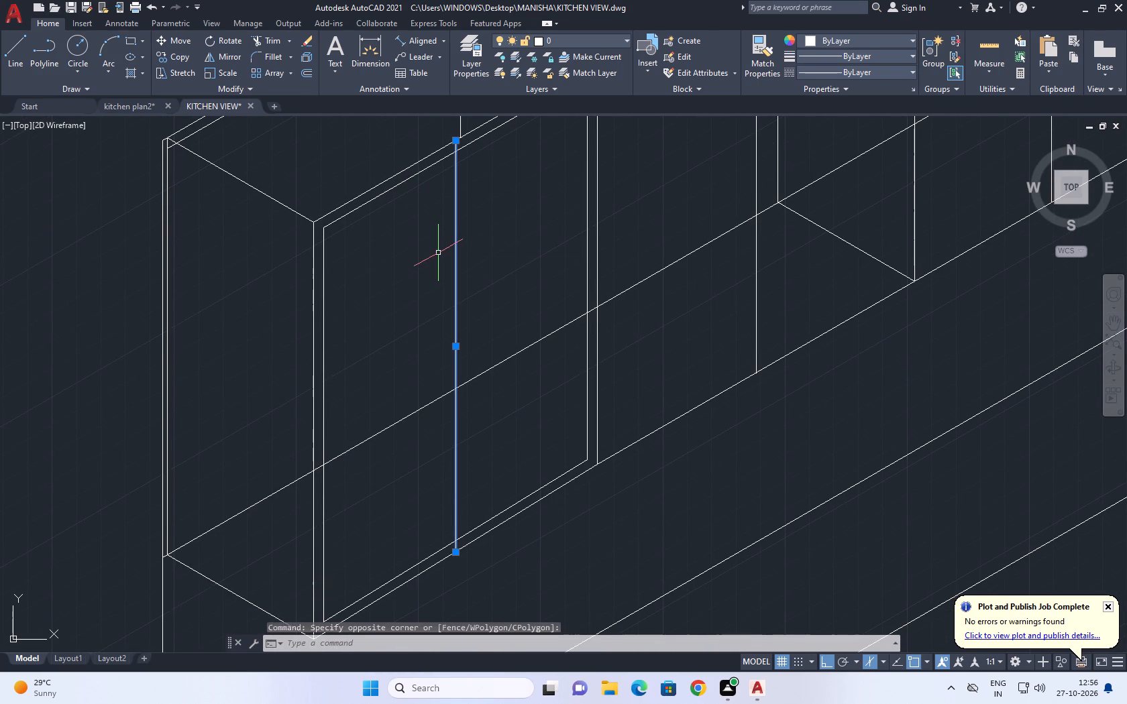
pyautogui.write('CO')
pyautogui.press('space')
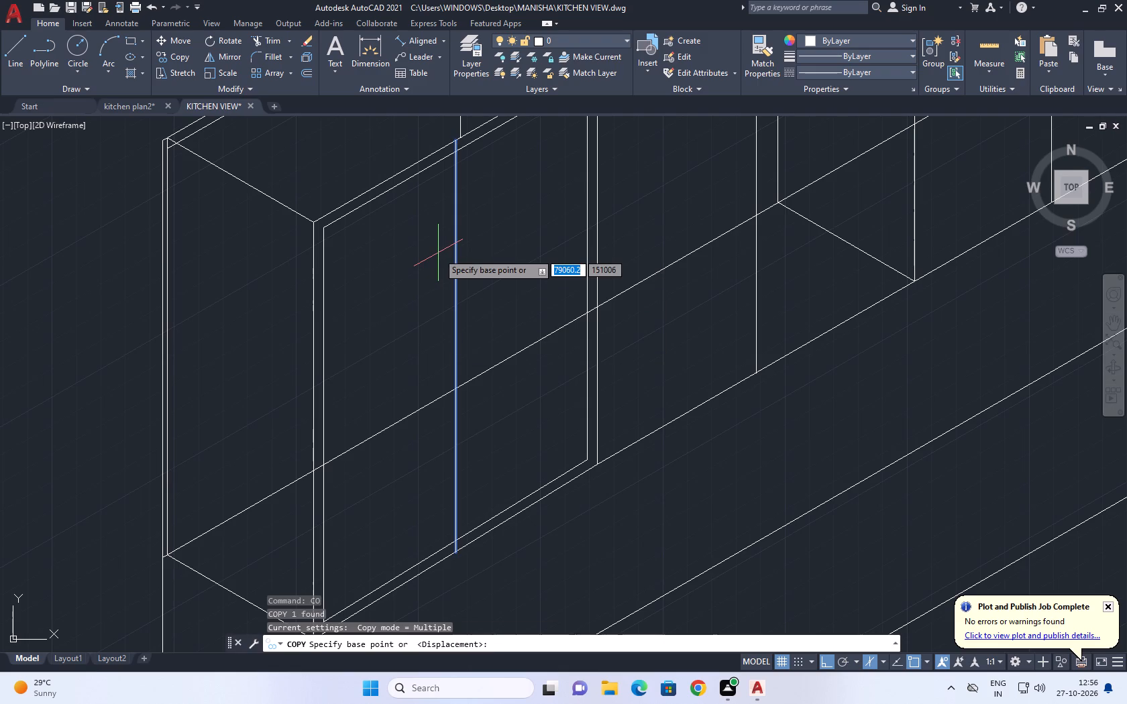
pyautogui.click(455, 243)
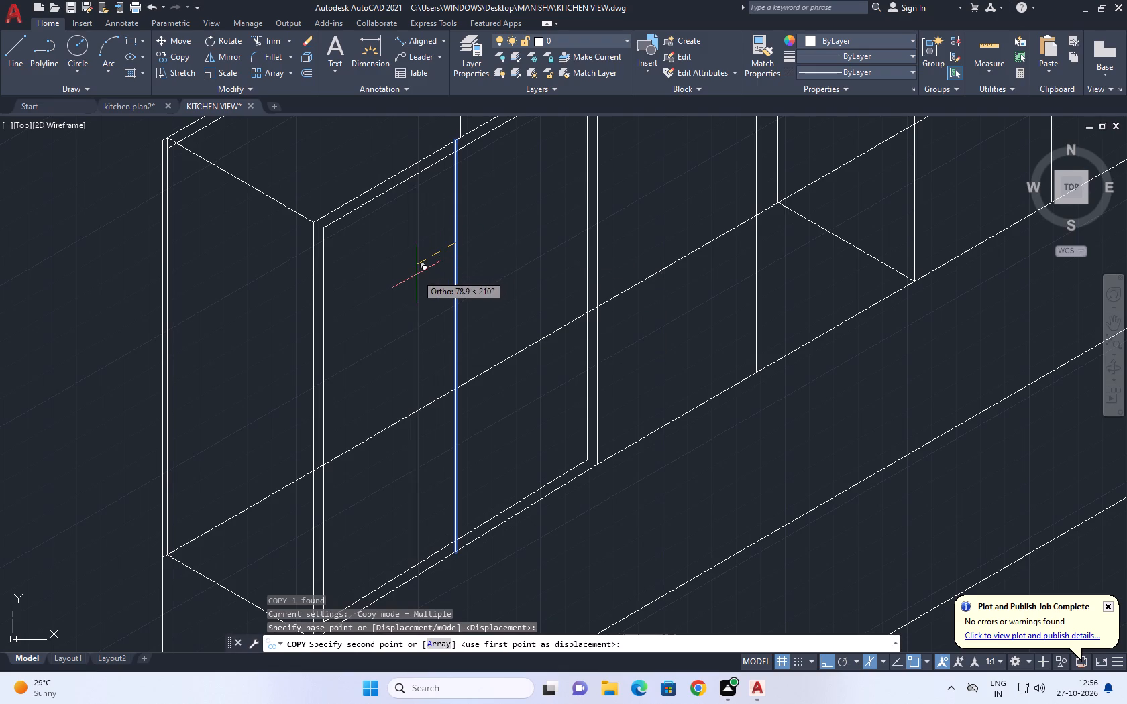
pyautogui.write('20')
pyautogui.press('Return')
pyautogui.moveTo(419, 266); pyautogui.dragTo(427, 274, button='right')
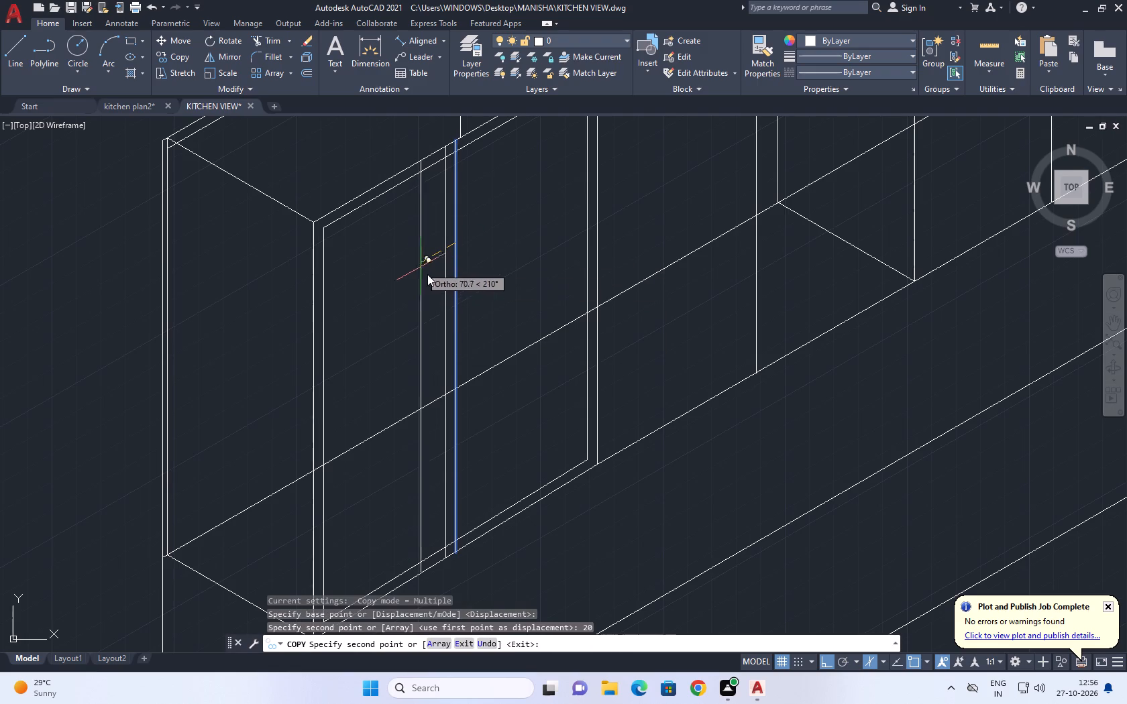
# Trim the copied vertical line's top overhang and the top border piece between it and the outer upper cabinet's centre line.
pyautogui.moveTo(427, 274); pyautogui.dragTo(426, 272, button='right')
pyautogui.click(460, 295)
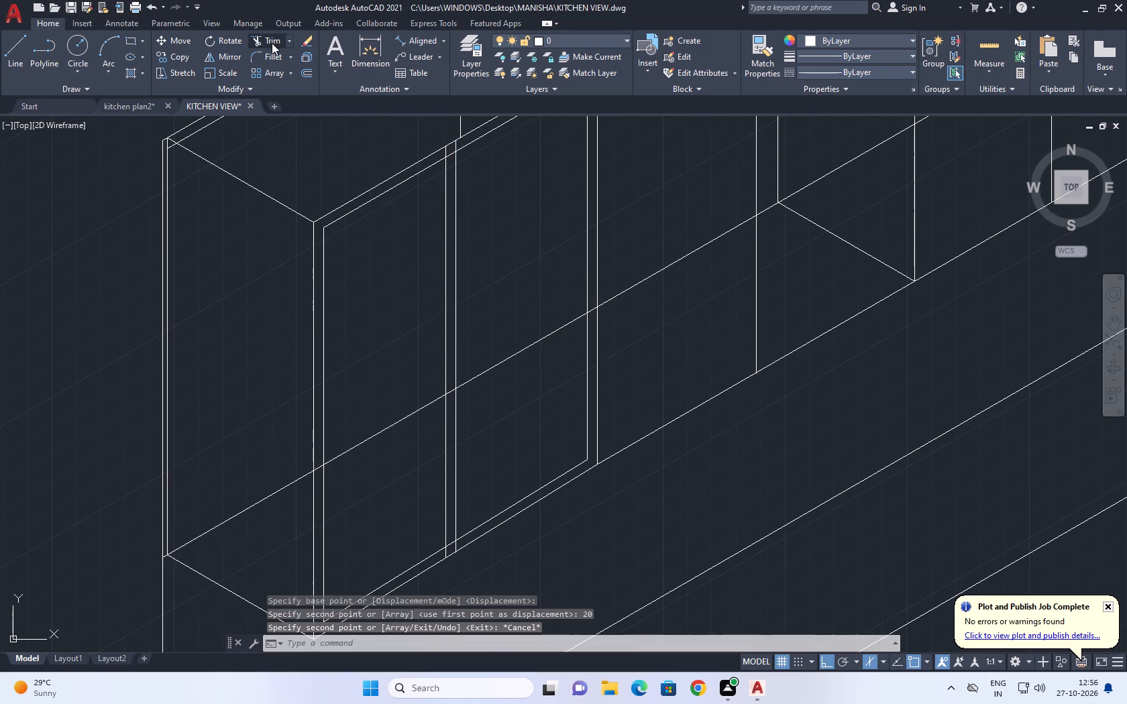
pyautogui.click(272, 43)
pyautogui.scroll(5, 438, 139)
pyautogui.click(396, 148)
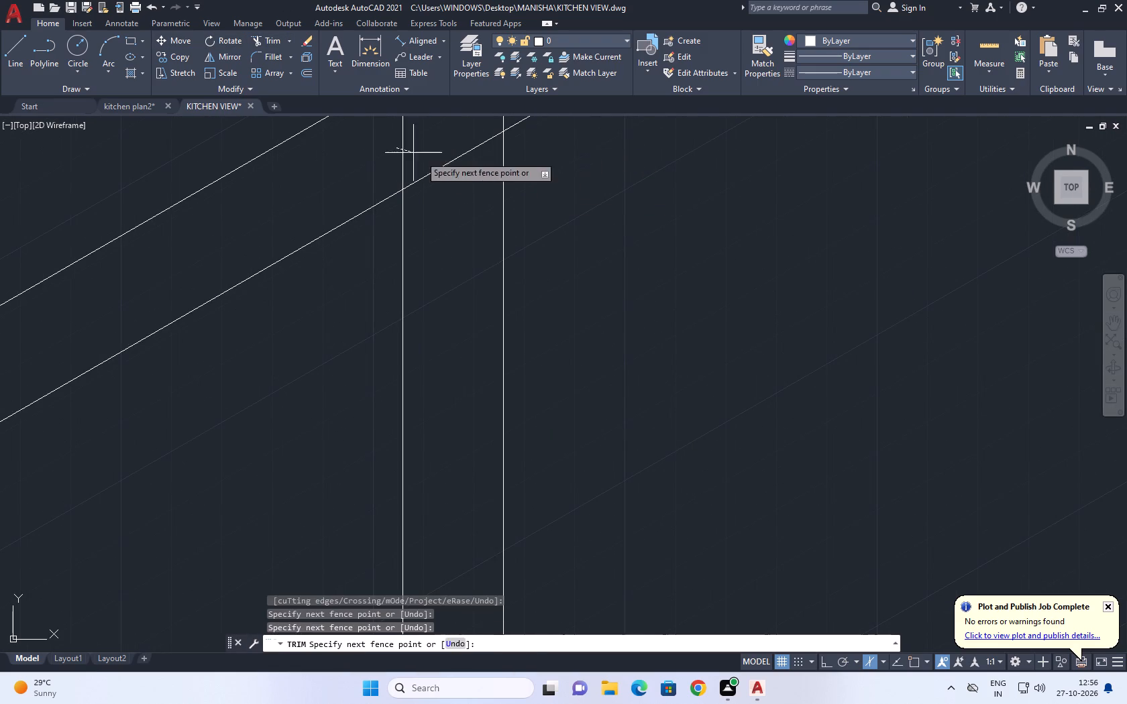
pyautogui.click(449, 173)
pyautogui.rightClick(453, 192)
pyautogui.click(494, 214)
pyautogui.scroll(-7, 549, 255)
pyautogui.moveTo(617, 403); pyautogui.dragTo(482, 166, button='middle')
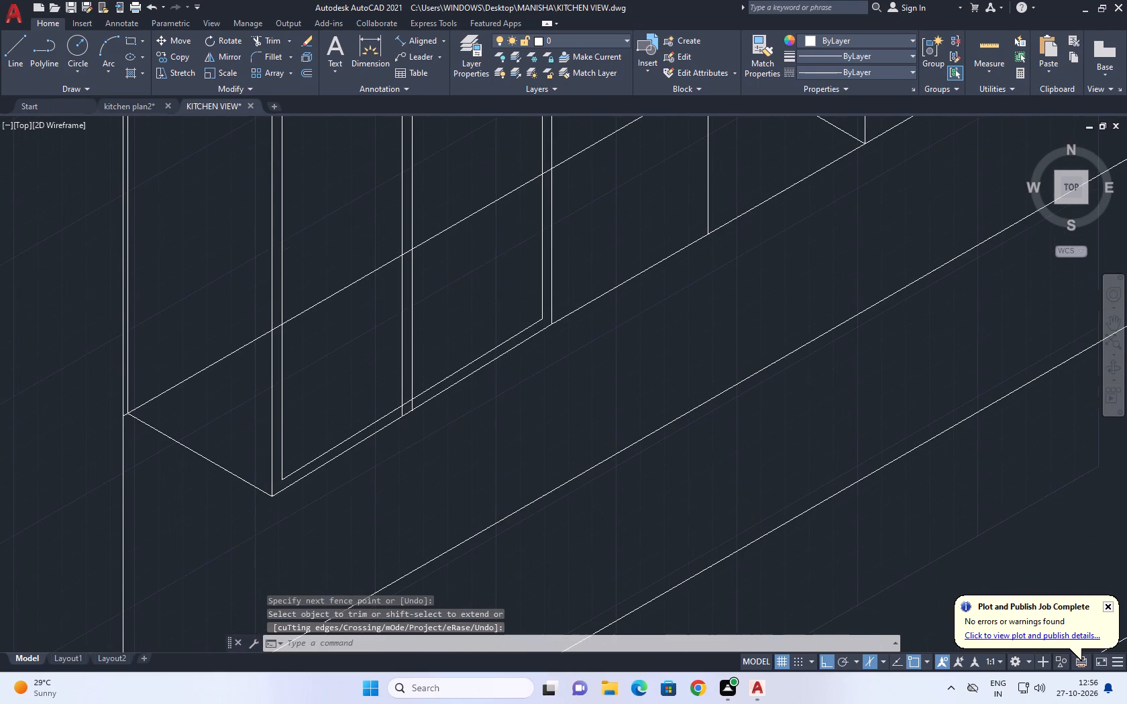
# Trim the copied vertical line's bottom overhang and the bottom border piece between it and the outer upper cabinet's centre line.
pyautogui.click(271, 40)
pyautogui.scroll(2, 402, 392)
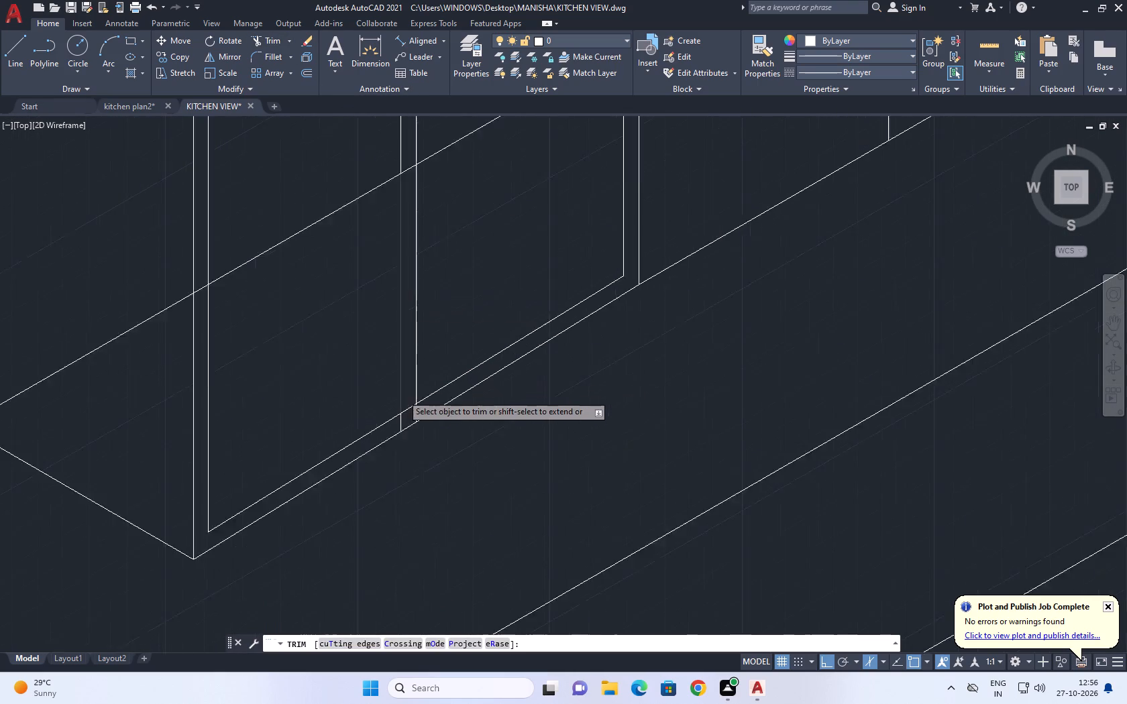
pyautogui.scroll(2, 402, 394)
pyautogui.click(368, 488)
pyautogui.click(417, 416)
pyautogui.rightClick(417, 379)
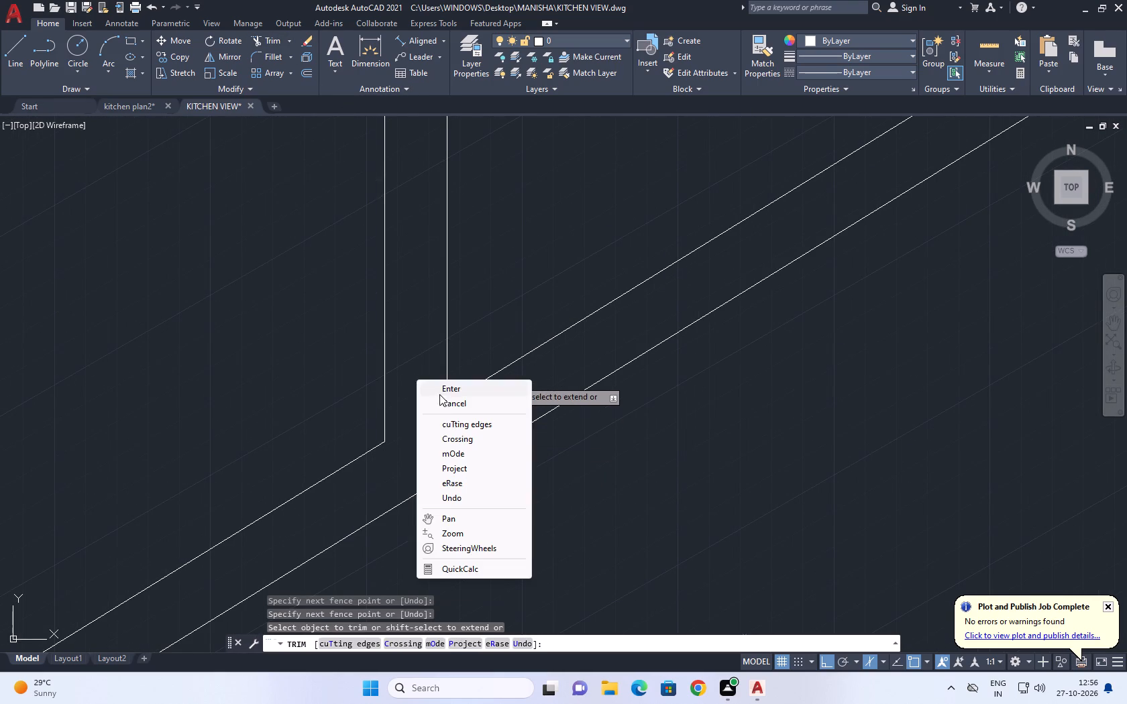
pyautogui.click(445, 402)
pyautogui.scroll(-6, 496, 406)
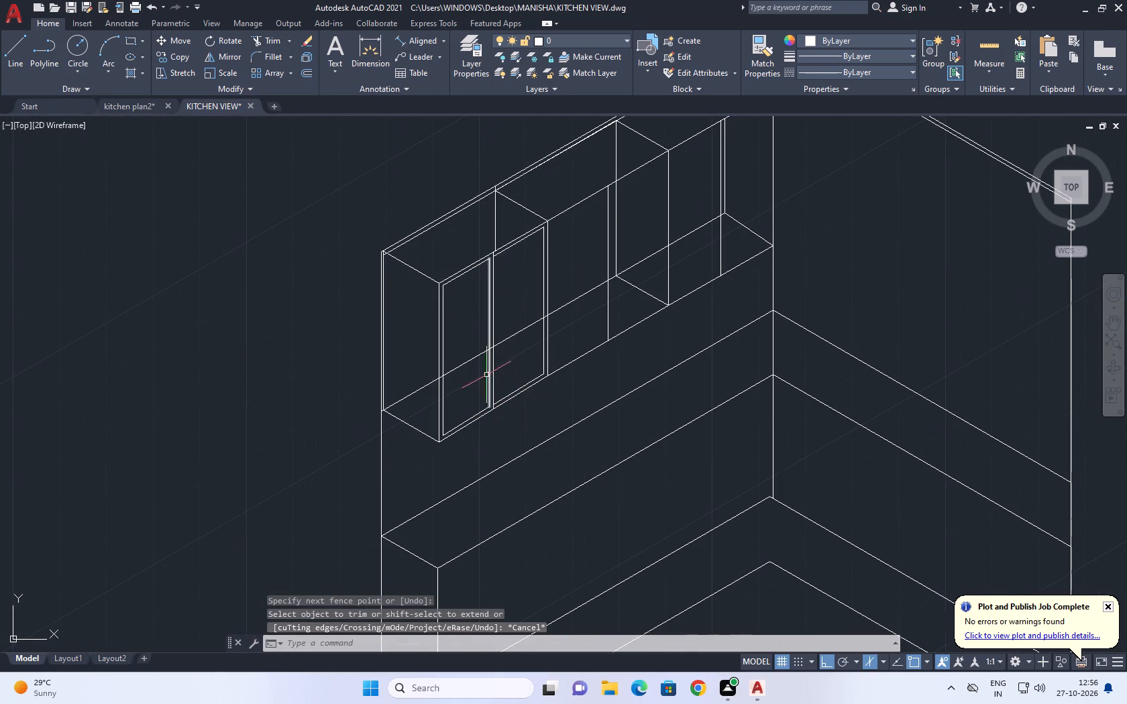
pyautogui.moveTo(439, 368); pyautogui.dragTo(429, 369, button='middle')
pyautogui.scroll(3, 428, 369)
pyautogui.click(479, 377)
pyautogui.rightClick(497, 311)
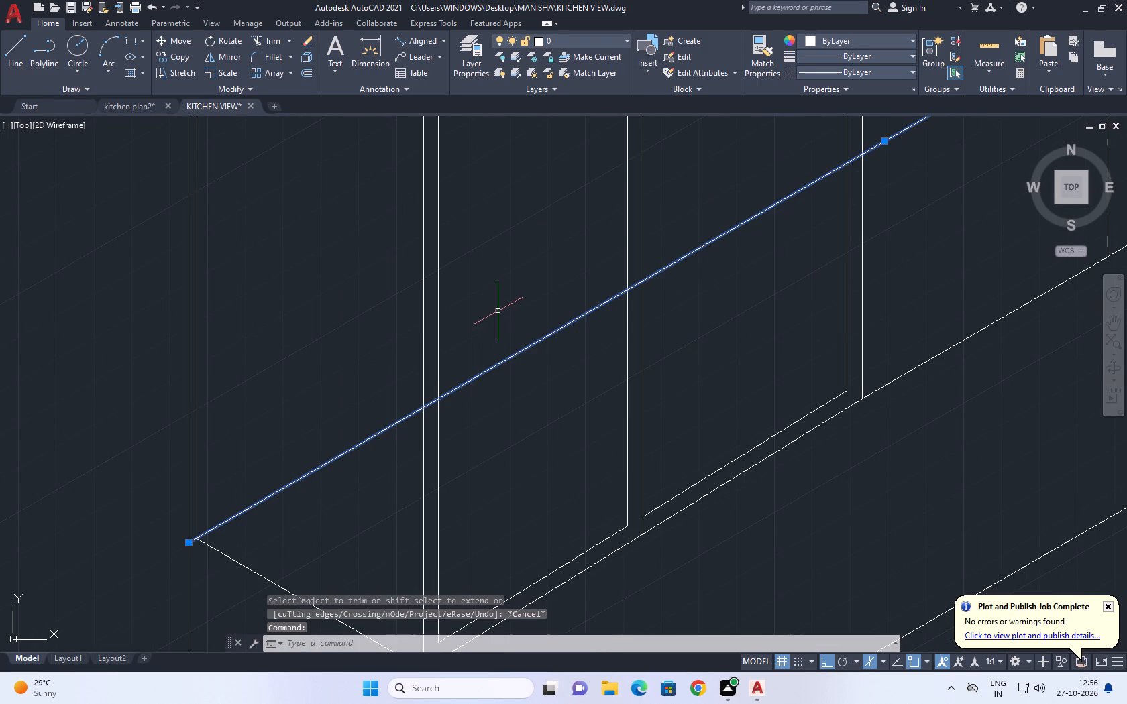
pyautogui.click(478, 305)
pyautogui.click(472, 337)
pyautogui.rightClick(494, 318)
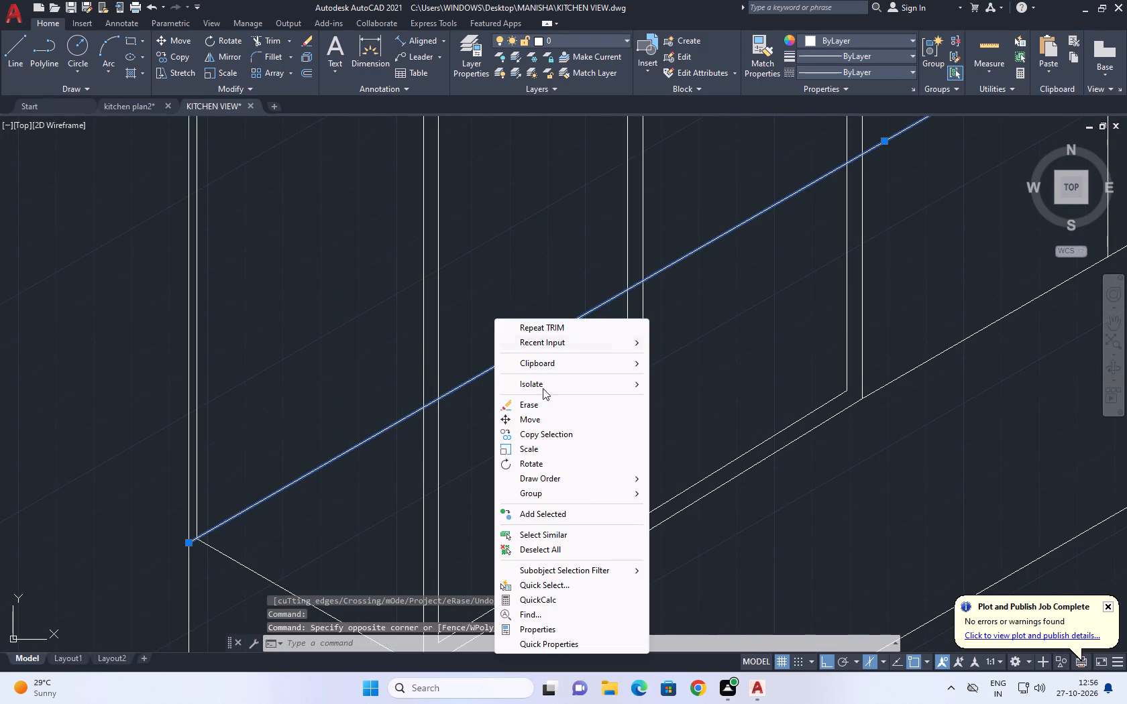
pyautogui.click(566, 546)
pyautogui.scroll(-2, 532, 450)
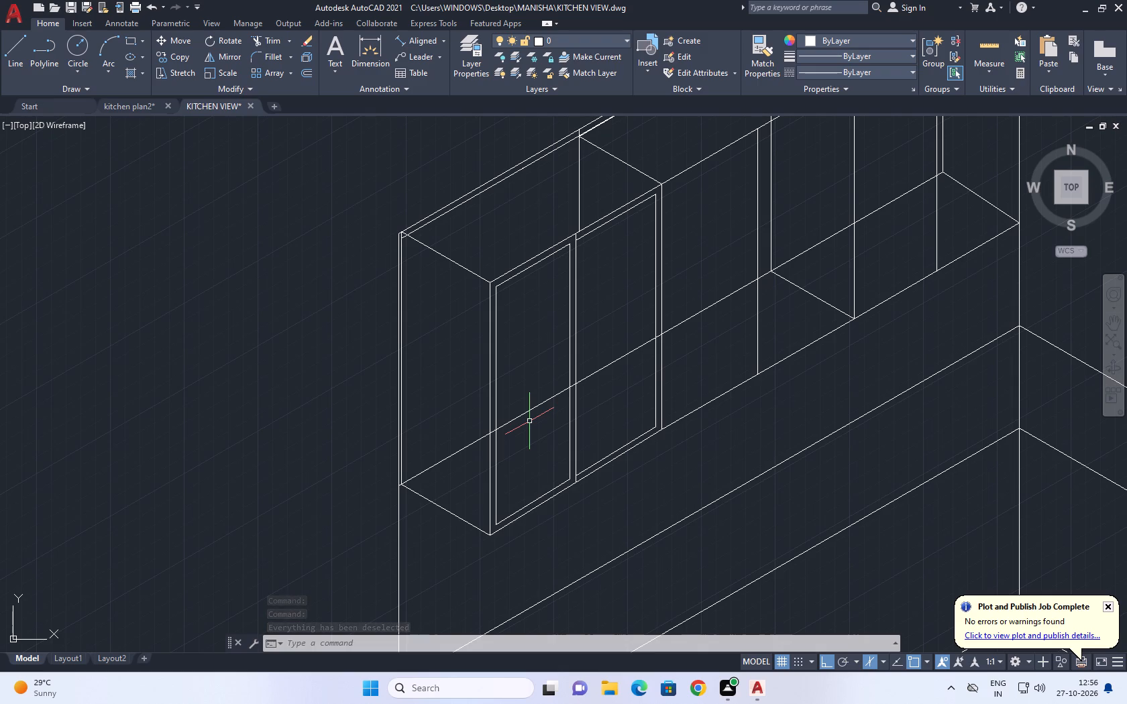
# Draw a three-point arc on the outer upper cabinet's outer door, rising inward from the door's outer vertical border line.
pyautogui.scroll(1, 505, 336)
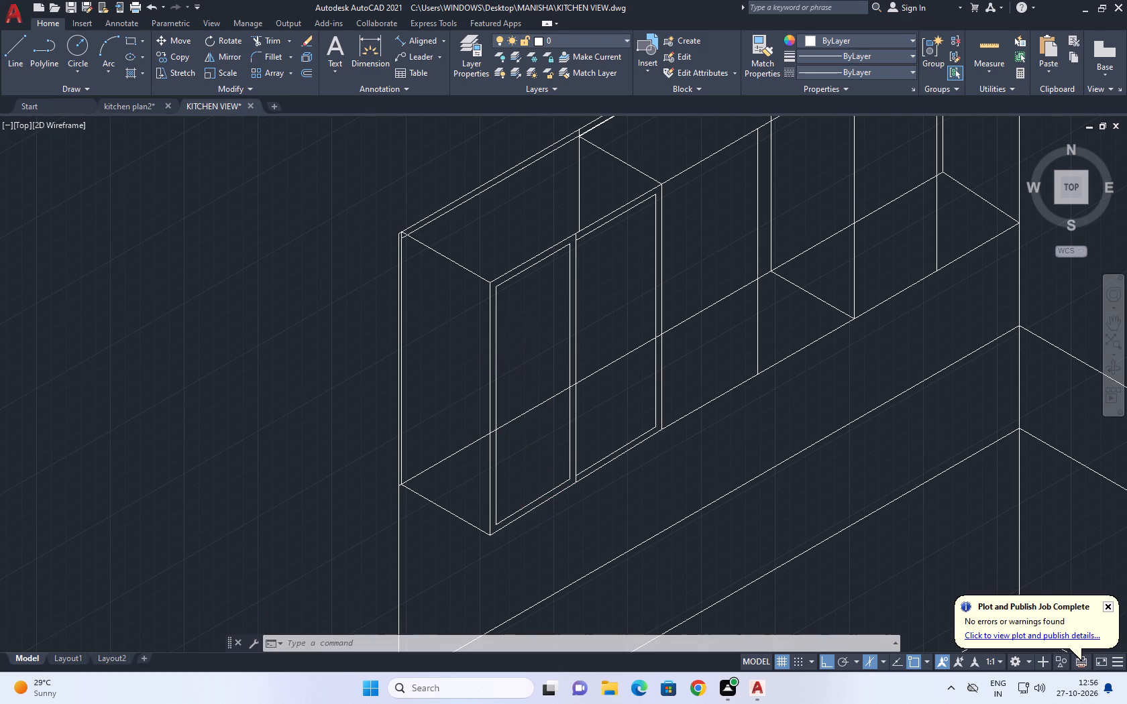
pyautogui.scroll(1, 505, 336)
pyautogui.moveTo(502, 317); pyautogui.dragTo(521, 457, button='middle')
pyautogui.press('a')
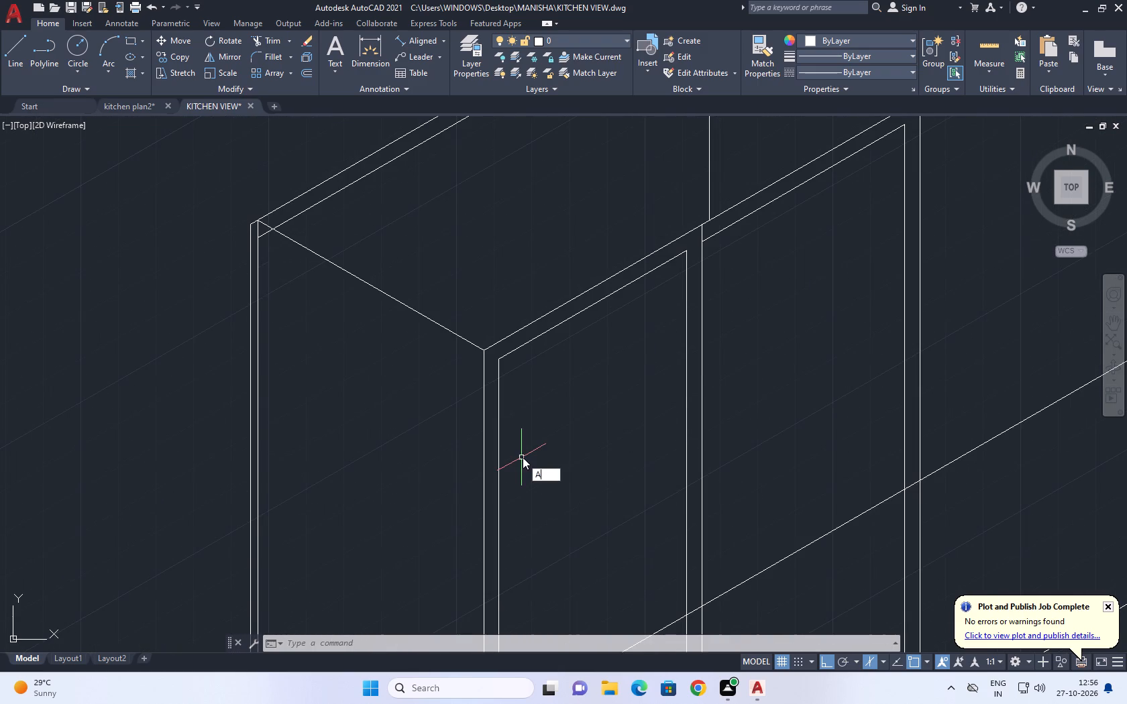
pyautogui.press('space')
pyautogui.click(500, 564)
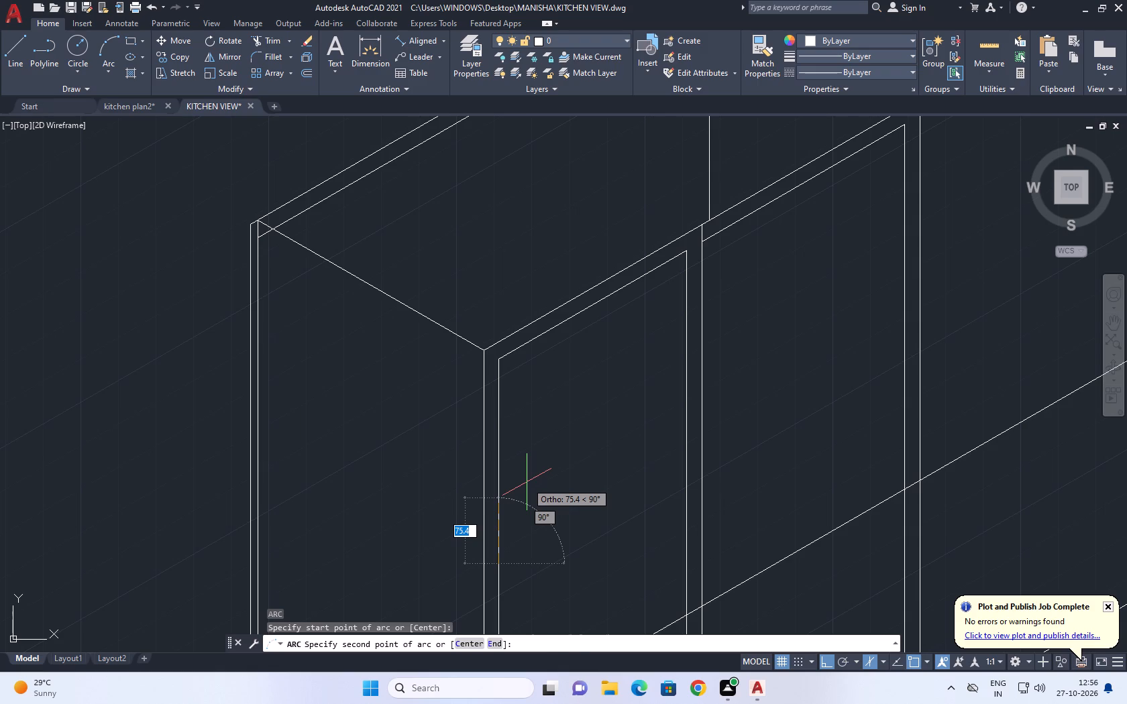
pyautogui.press('F8')
pyautogui.click(523, 445)
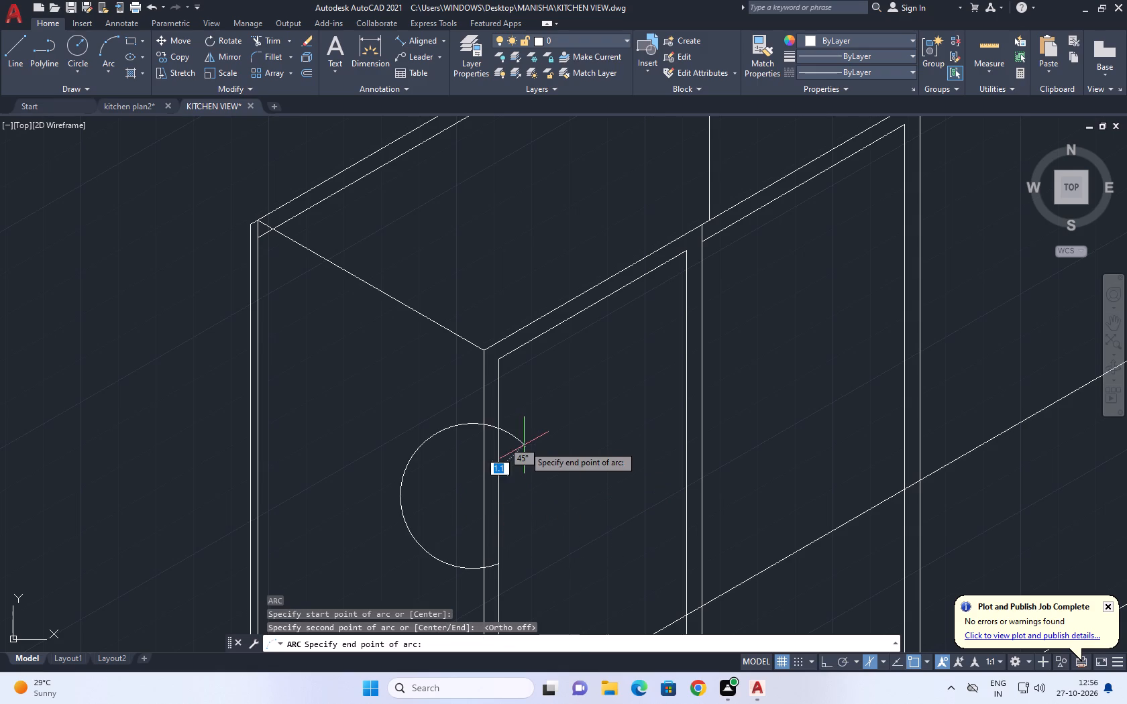
pyautogui.click(543, 406)
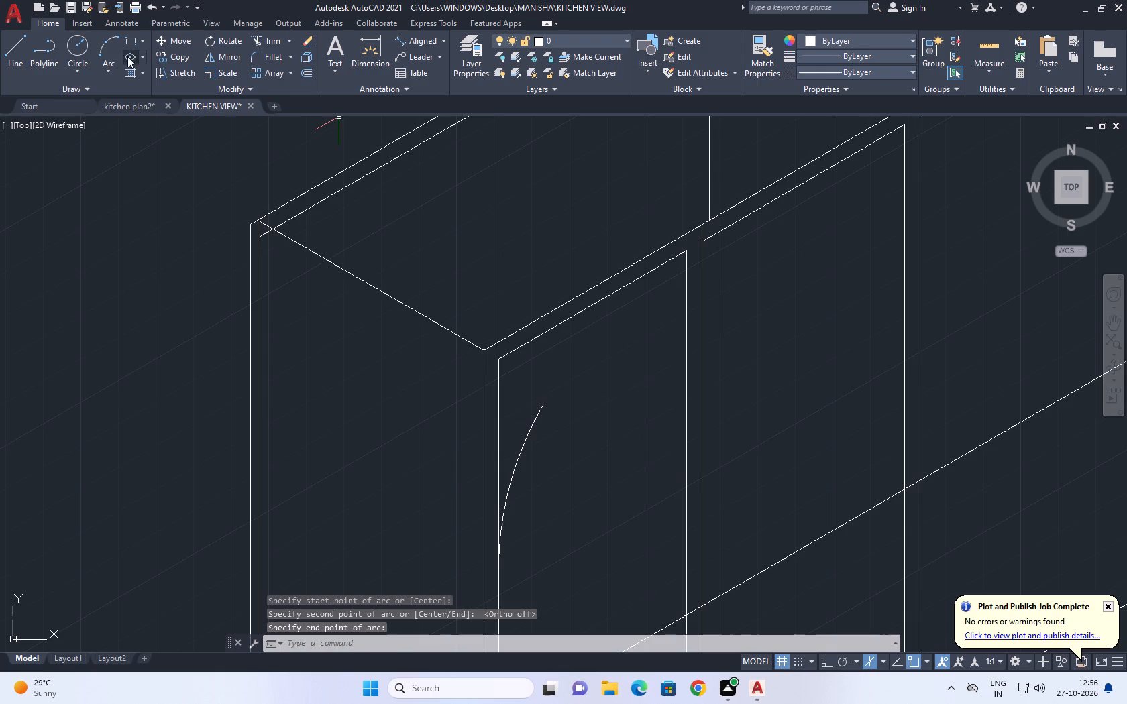
# Draw a second three-point arc on the same door, rising inward from the vertical border line beside the centre line.
pyautogui.click(105, 42)
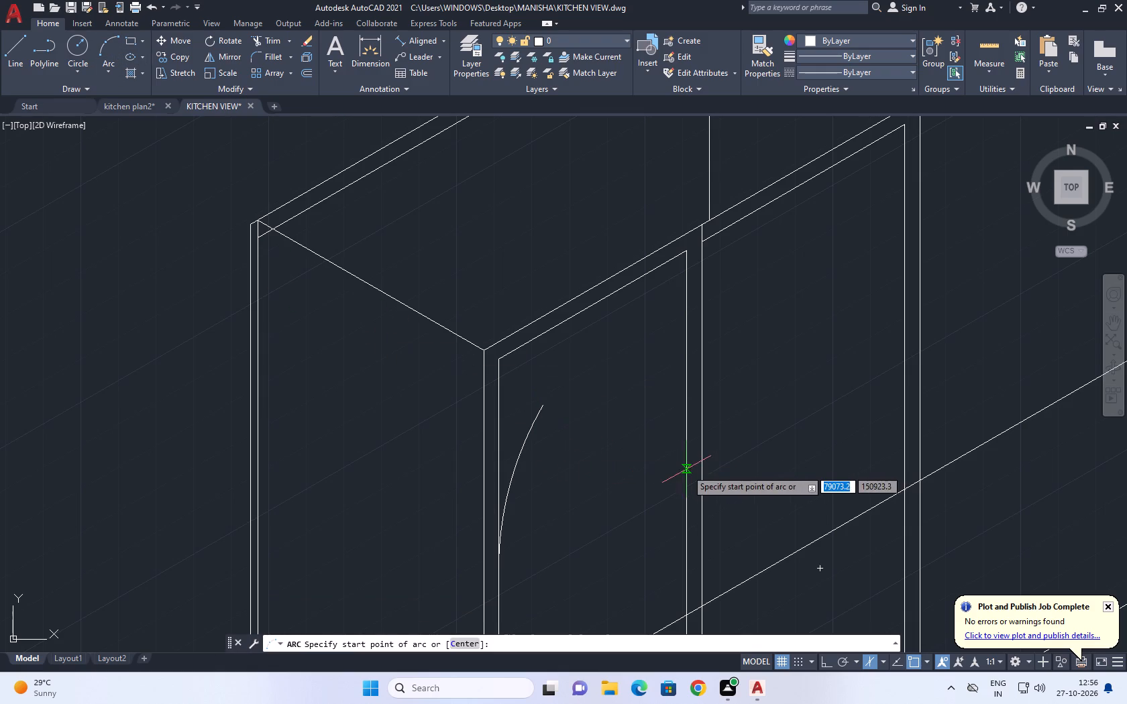
pyautogui.click(685, 458)
pyautogui.click(643, 416)
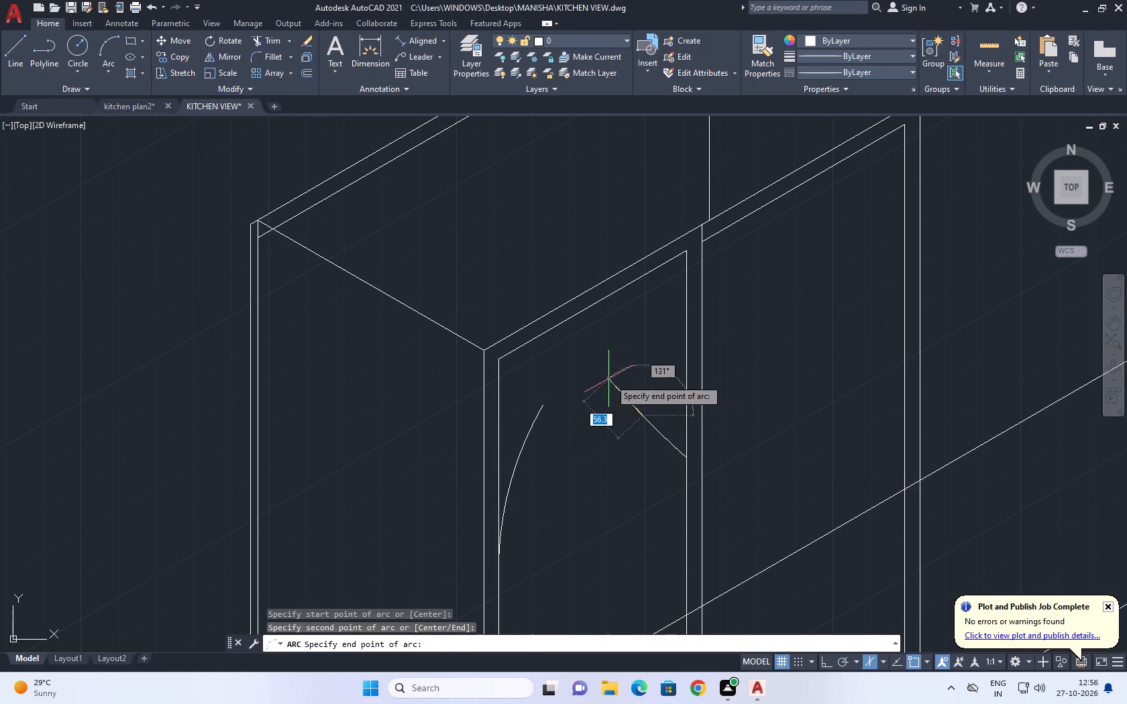
pyautogui.click(586, 386)
# Reshape the second arc by lowering its start along the border line and moving its upper end and midpoint towards the border.
pyautogui.click(635, 416)
pyautogui.click(625, 420)
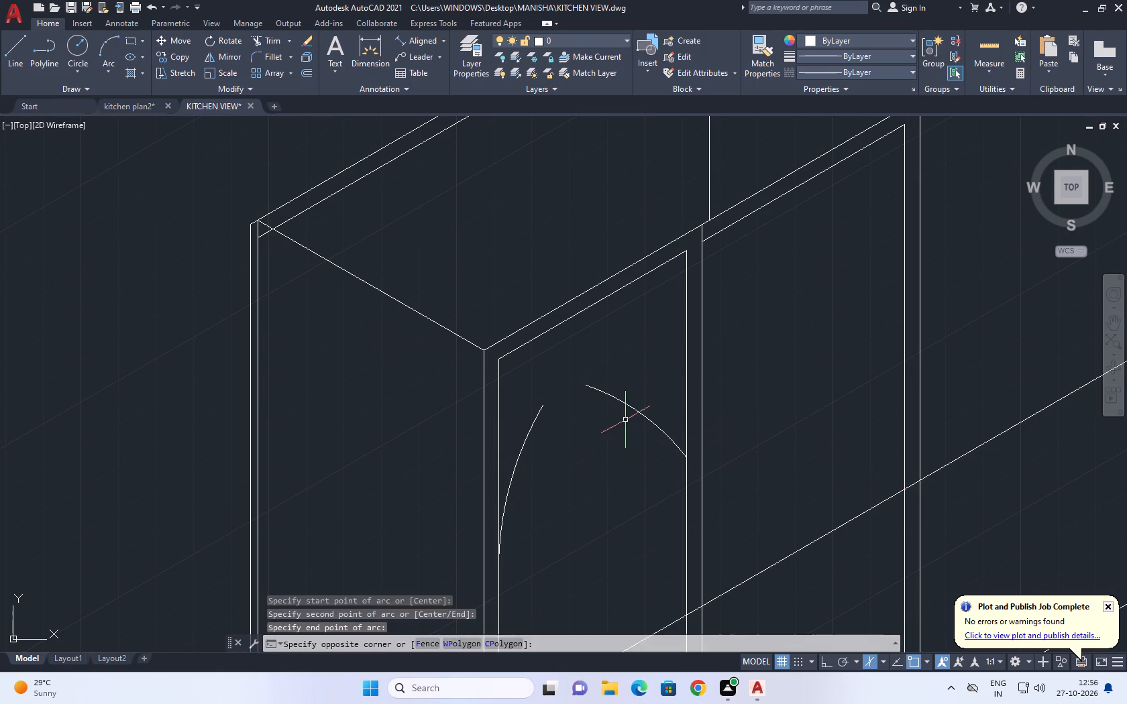
pyautogui.click(641, 416)
pyautogui.click(684, 459)
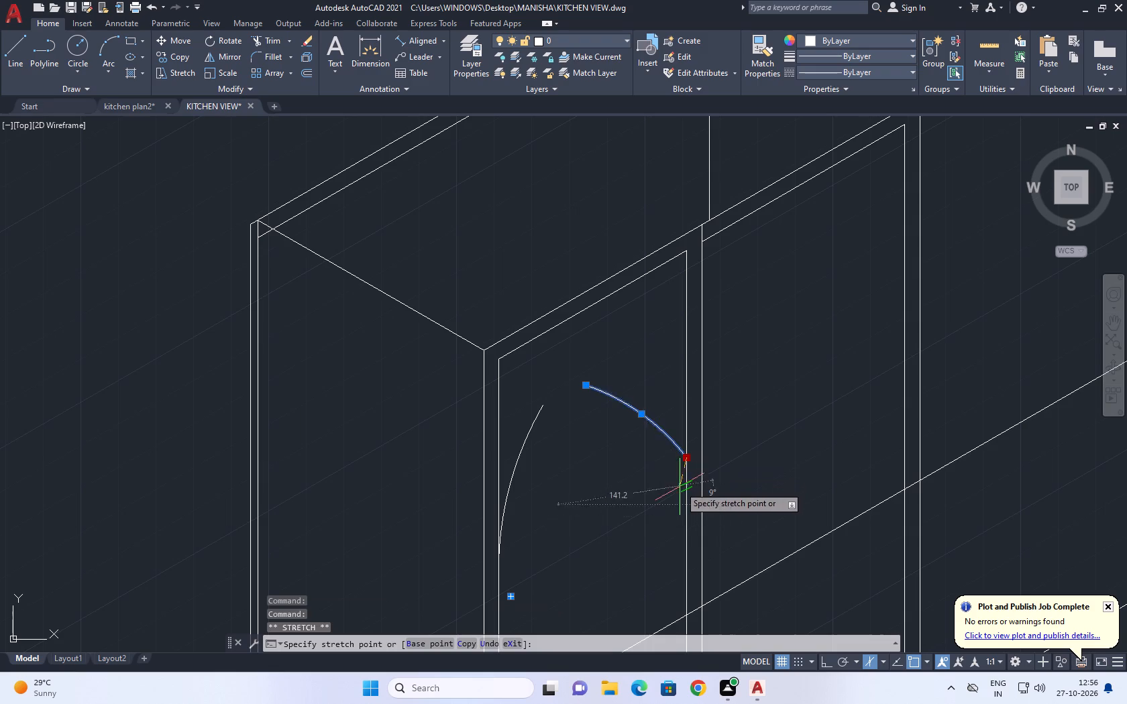
pyautogui.click(686, 508)
pyautogui.click(588, 384)
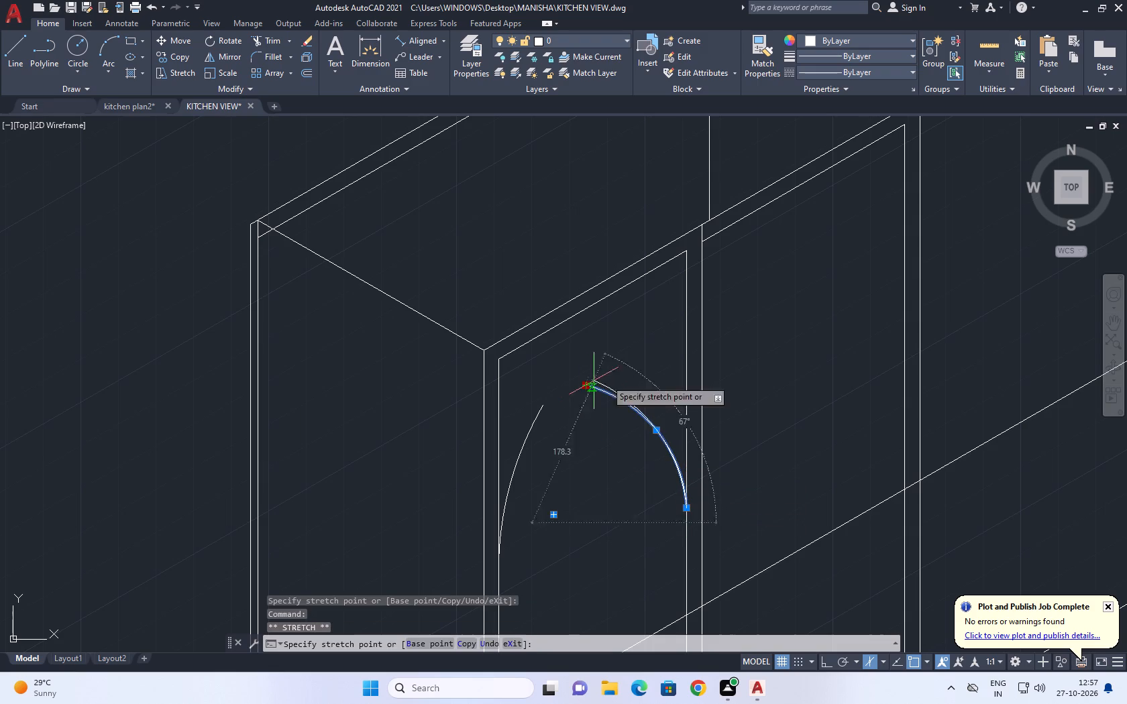
pyautogui.click(640, 382)
pyautogui.click(662, 447)
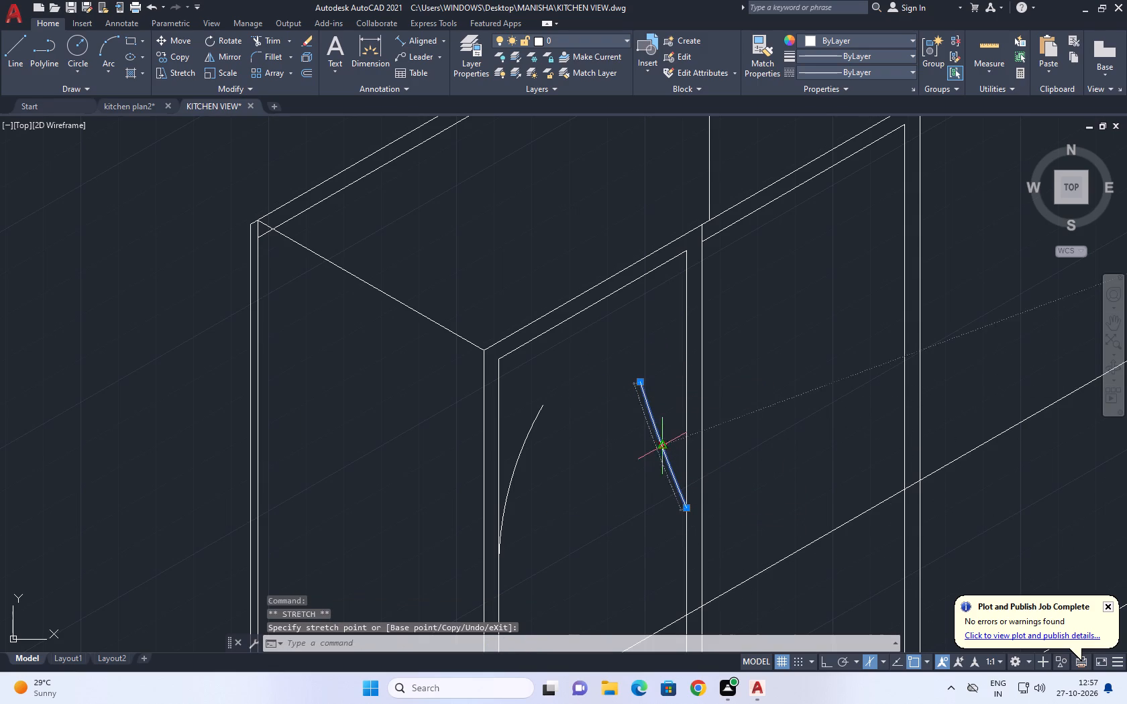
pyautogui.click(669, 418)
pyautogui.scroll(-2, 624, 396)
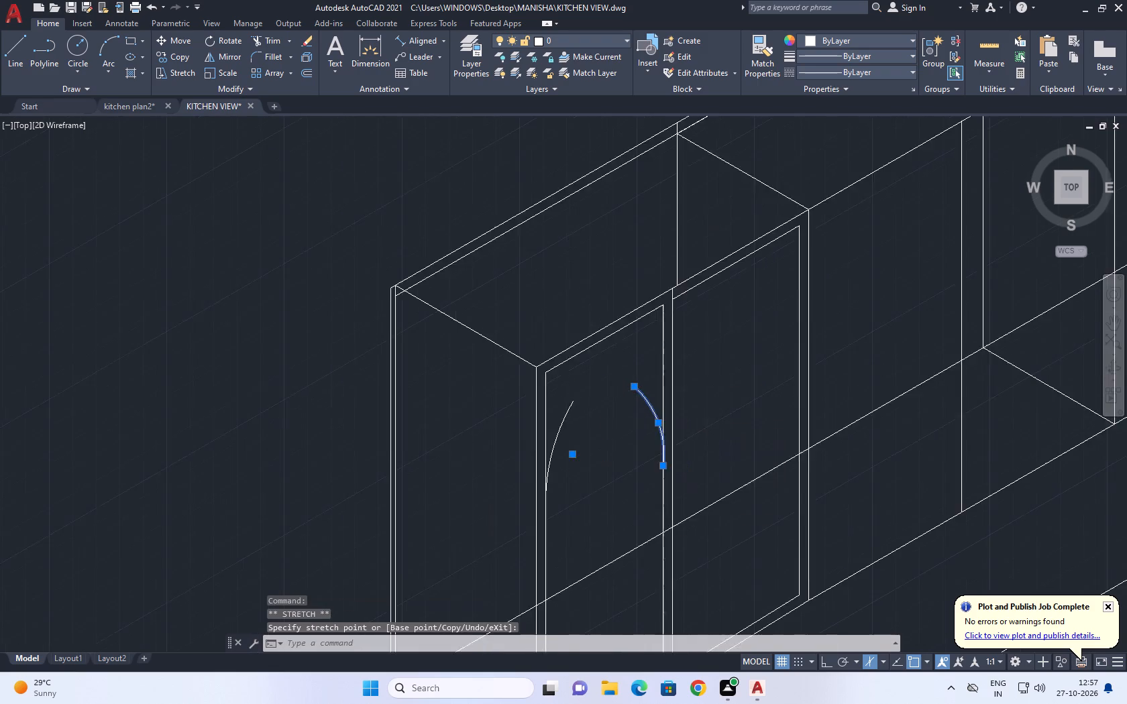
pyautogui.moveTo(608, 432); pyautogui.dragTo(602, 439, button='middle')
pyautogui.scroll(1, 574, 448)
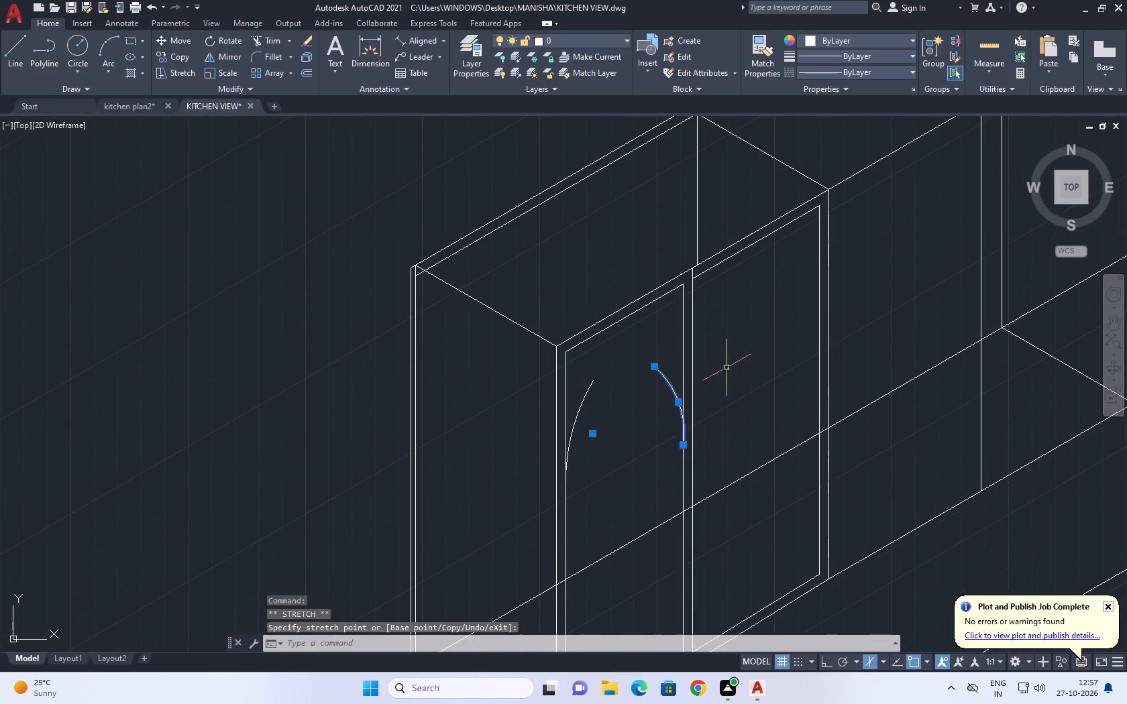
pyautogui.rightClick(727, 366)
pyautogui.click(784, 260)
# Pull the second arc's midpoint inward to flatten its bulge past the door's vertical border line.
pyautogui.scroll(2, 657, 430)
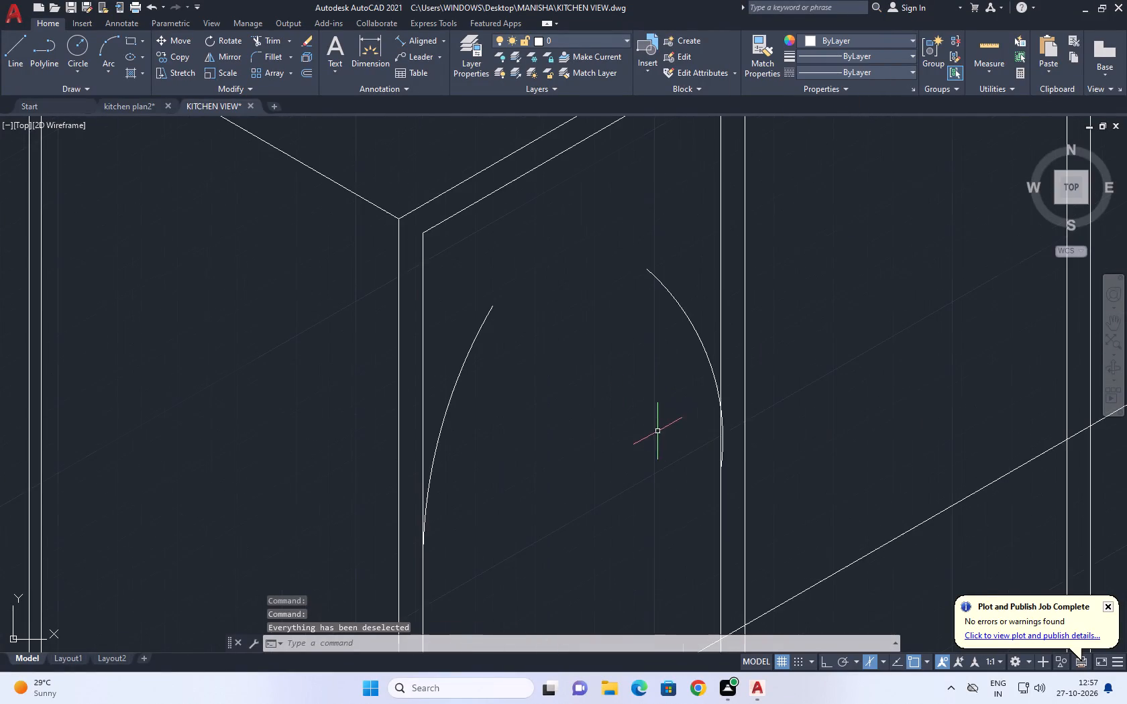
pyautogui.scroll(2, 727, 467)
pyautogui.click(714, 406)
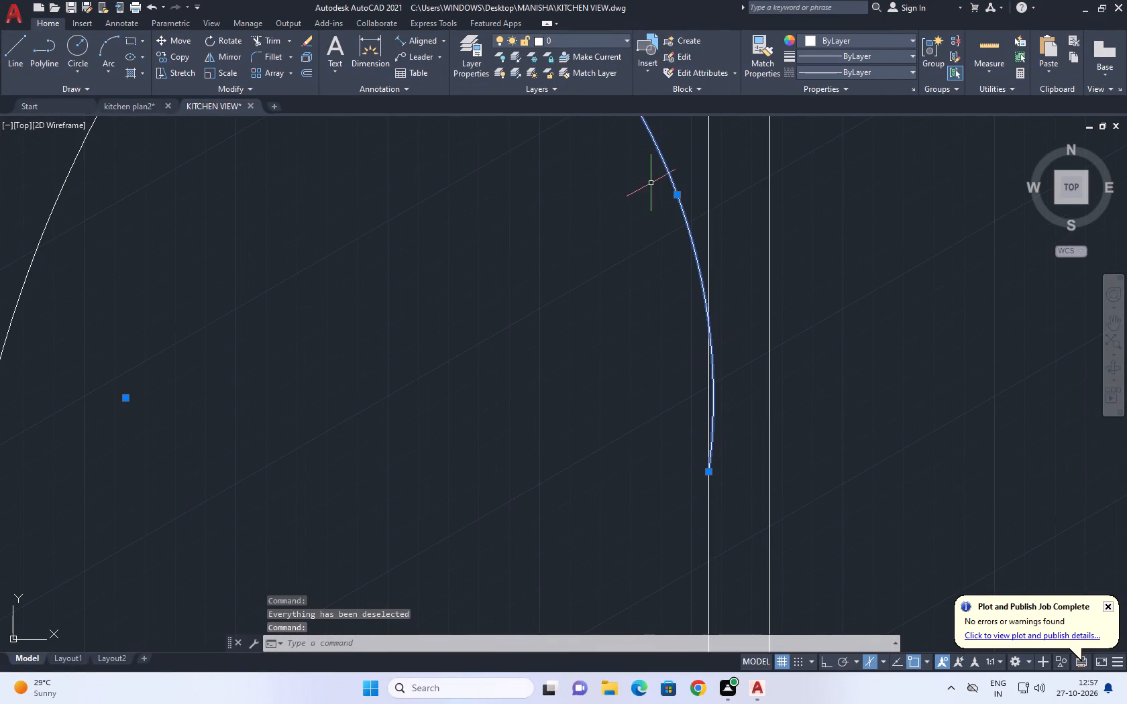
pyautogui.click(676, 196)
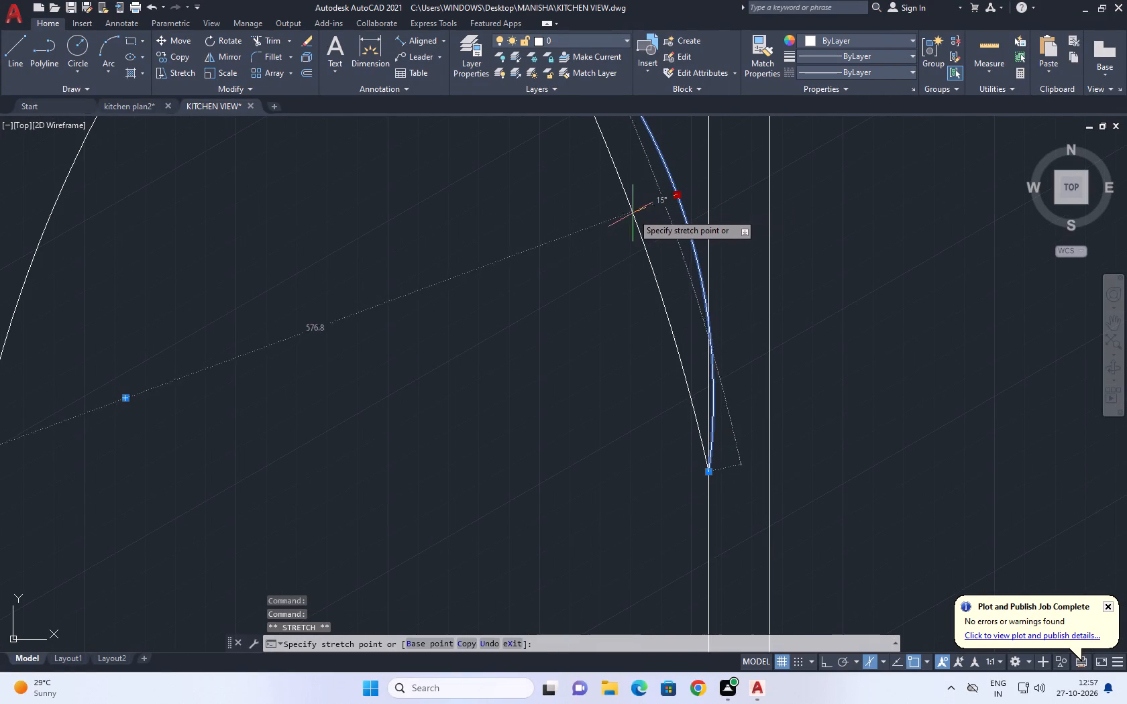
pyautogui.moveTo(644, 212); pyautogui.dragTo(646, 219)
pyautogui.scroll(-3, 767, 404)
pyautogui.moveTo(724, 335); pyautogui.dragTo(724, 357, button='middle')
pyautogui.moveTo(847, 325); pyautogui.dragTo(829, 335, button='right')
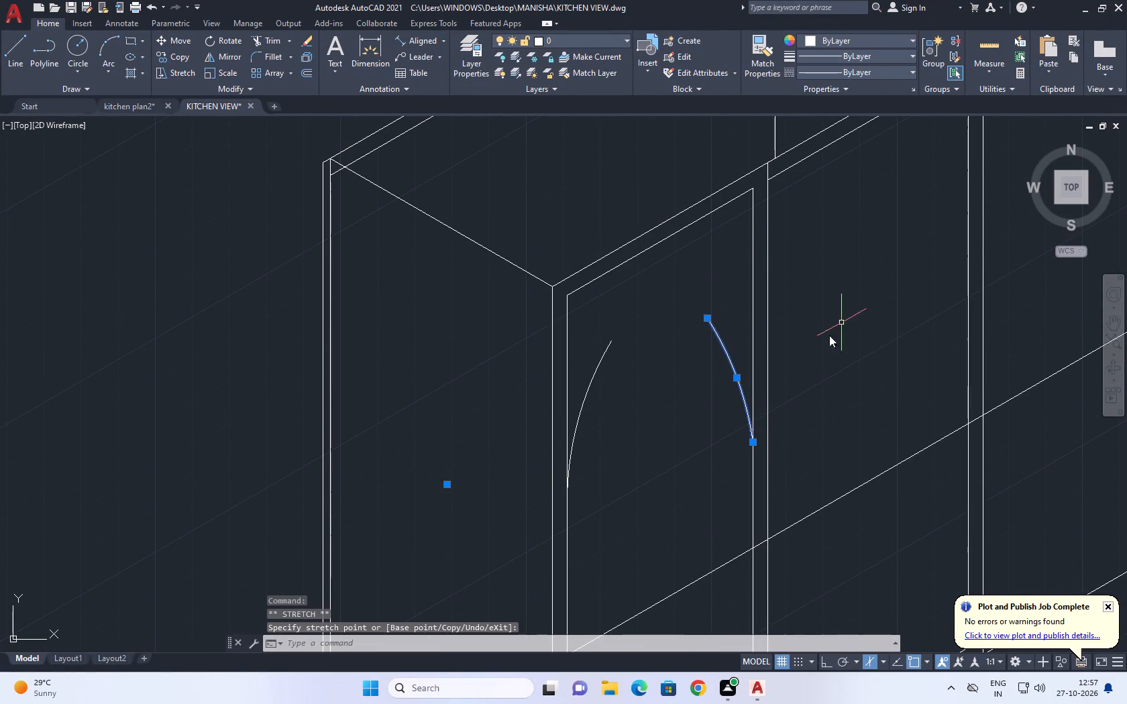
pyautogui.moveTo(829, 335); pyautogui.dragTo(831, 329, button='right')
pyautogui.click(869, 559)
# Draw a three-point arc over the top of the door motif, joining the upper ends of the two side arcs.
pyautogui.moveTo(669, 357); pyautogui.dragTo(620, 365, button='middle')
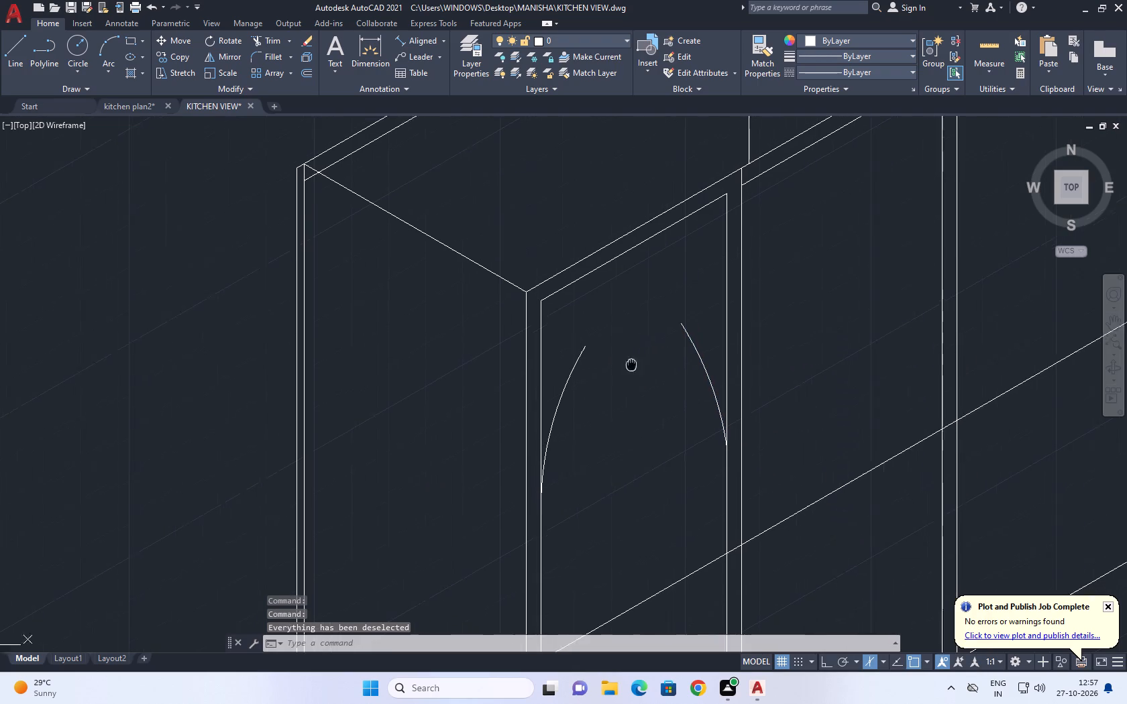
pyautogui.moveTo(620, 365); pyautogui.dragTo(368, 390, button='middle')
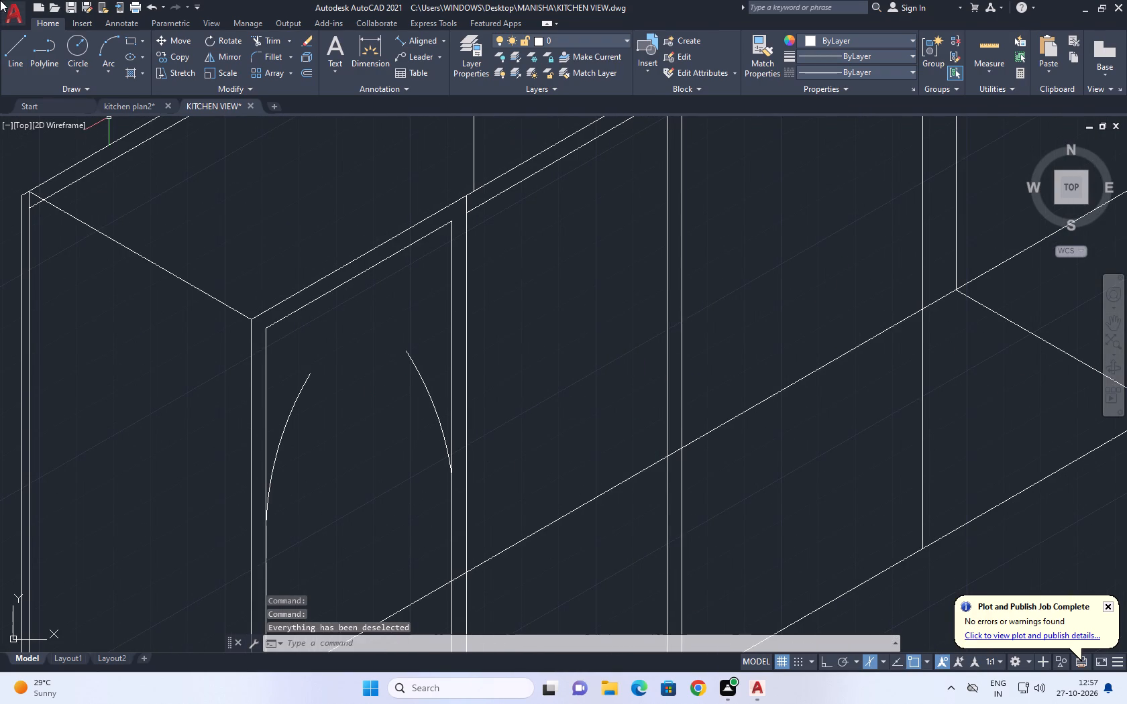
pyautogui.click(103, 43)
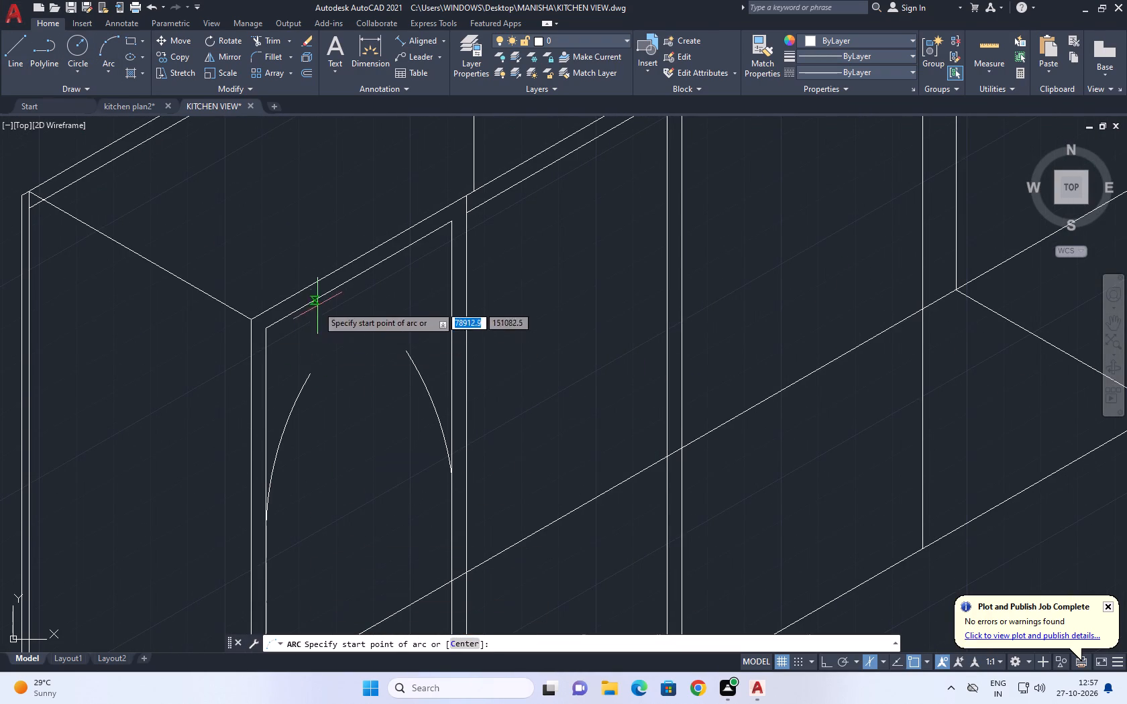
pyautogui.scroll(3, 296, 351)
pyautogui.click(337, 407)
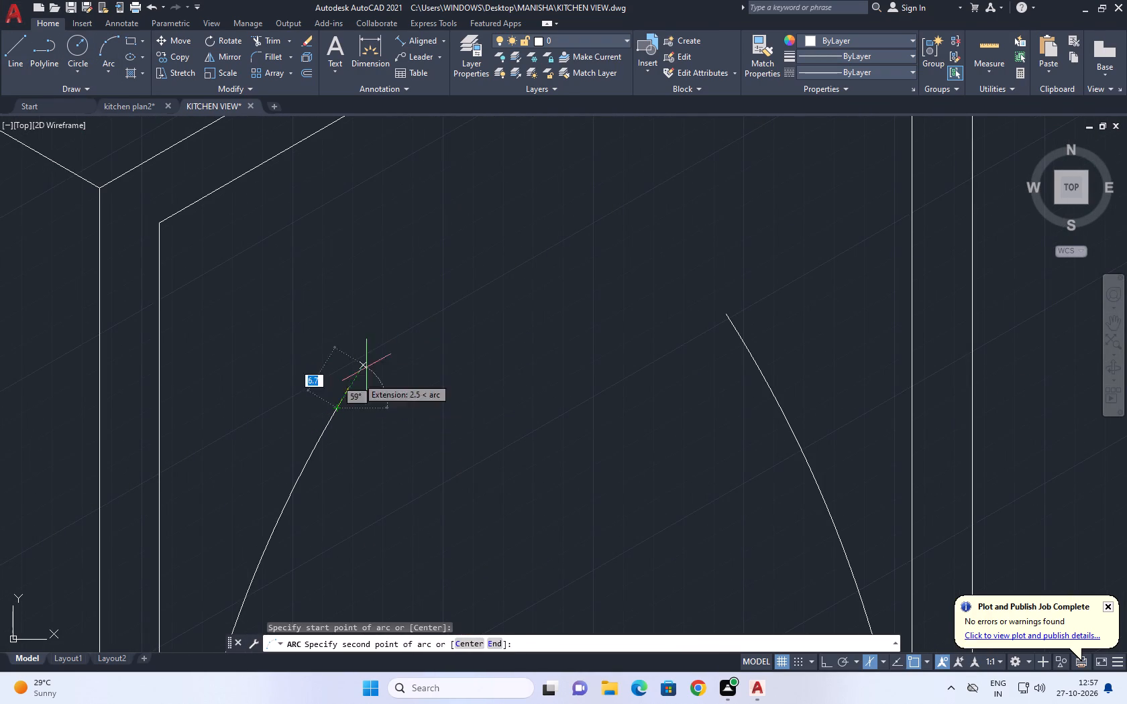
pyautogui.click(459, 226)
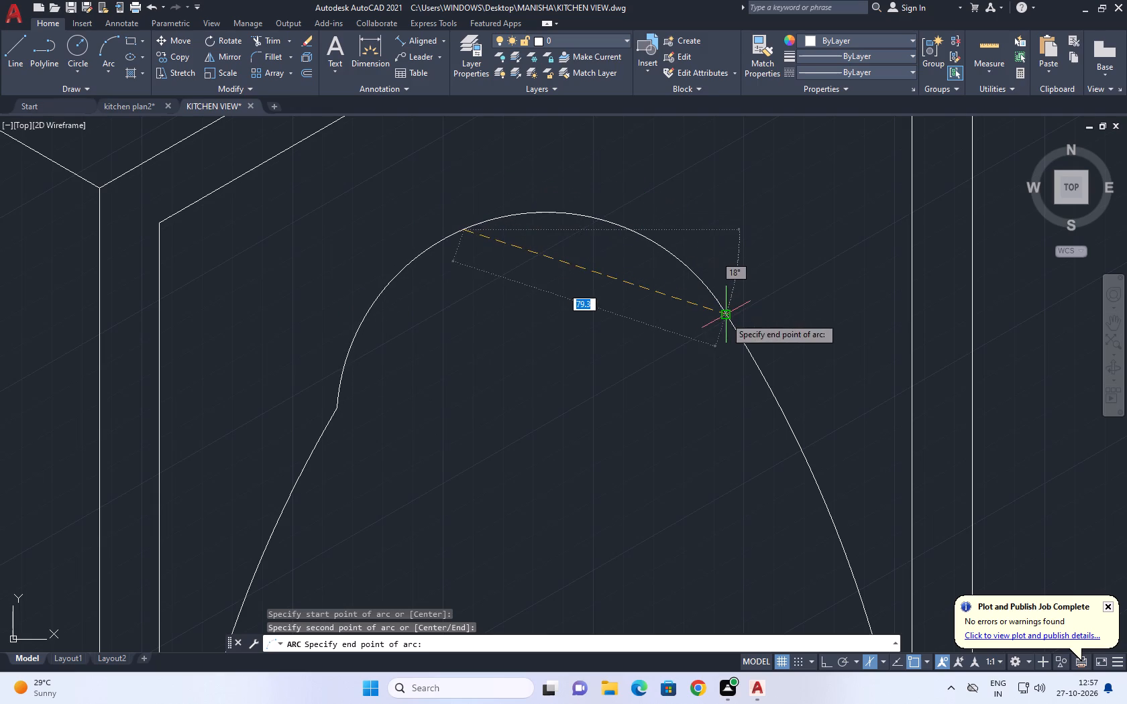
pyautogui.click(725, 317)
# Move the endpoint shared by the top arc and the side arc nearest the centre line down and inward.
pyautogui.scroll(-3, 717, 297)
pyautogui.moveTo(729, 320); pyautogui.dragTo(669, 298, button='middle')
pyautogui.scroll(1, 662, 297)
pyautogui.click(669, 292)
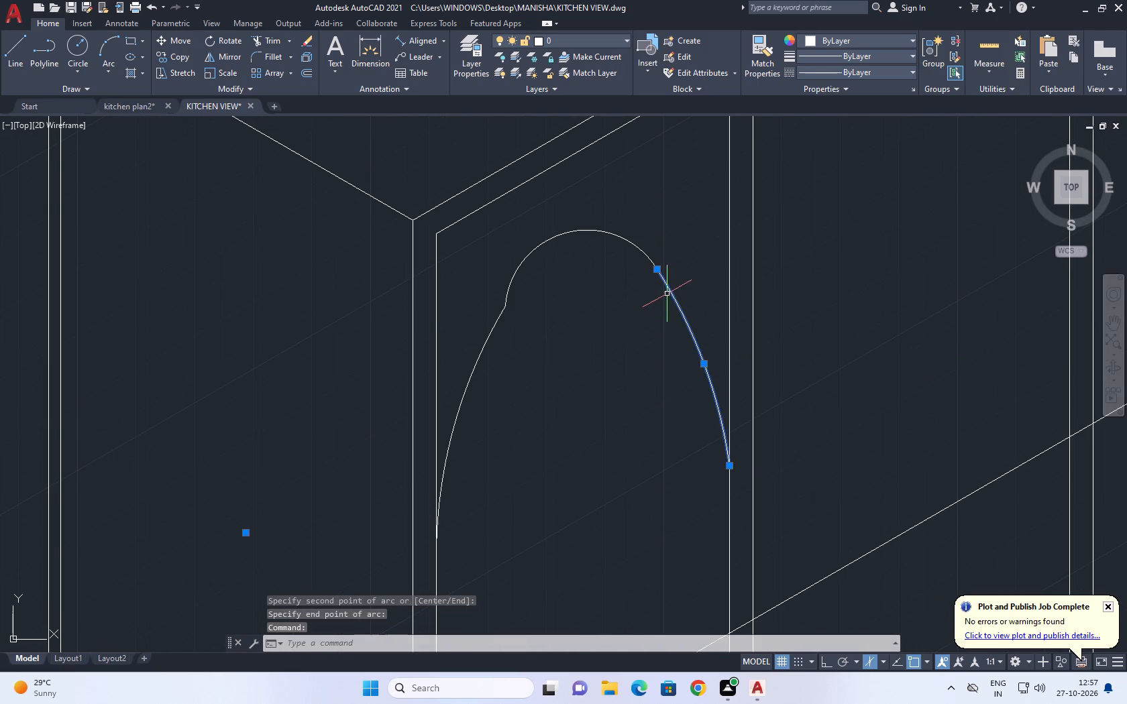
pyautogui.scroll(2, 650, 268)
pyautogui.click(629, 256)
pyautogui.moveTo(580, 193); pyautogui.dragTo(541, 189)
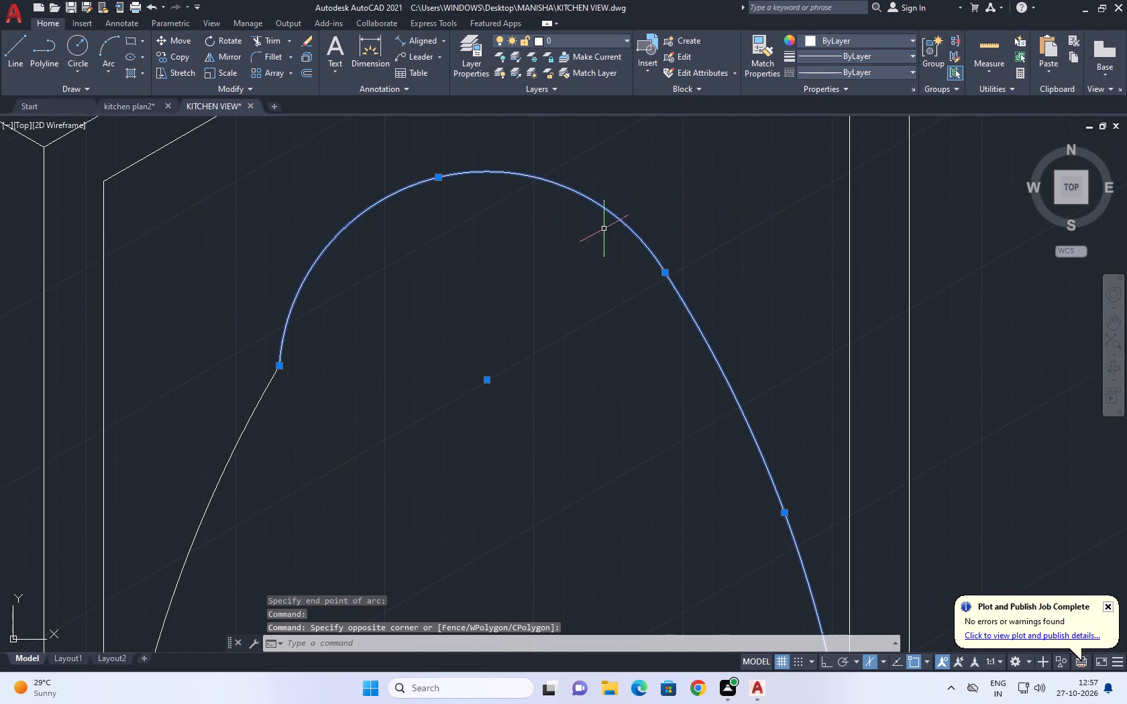
pyautogui.scroll(1, 653, 274)
pyautogui.click(676, 274)
pyautogui.click(679, 257)
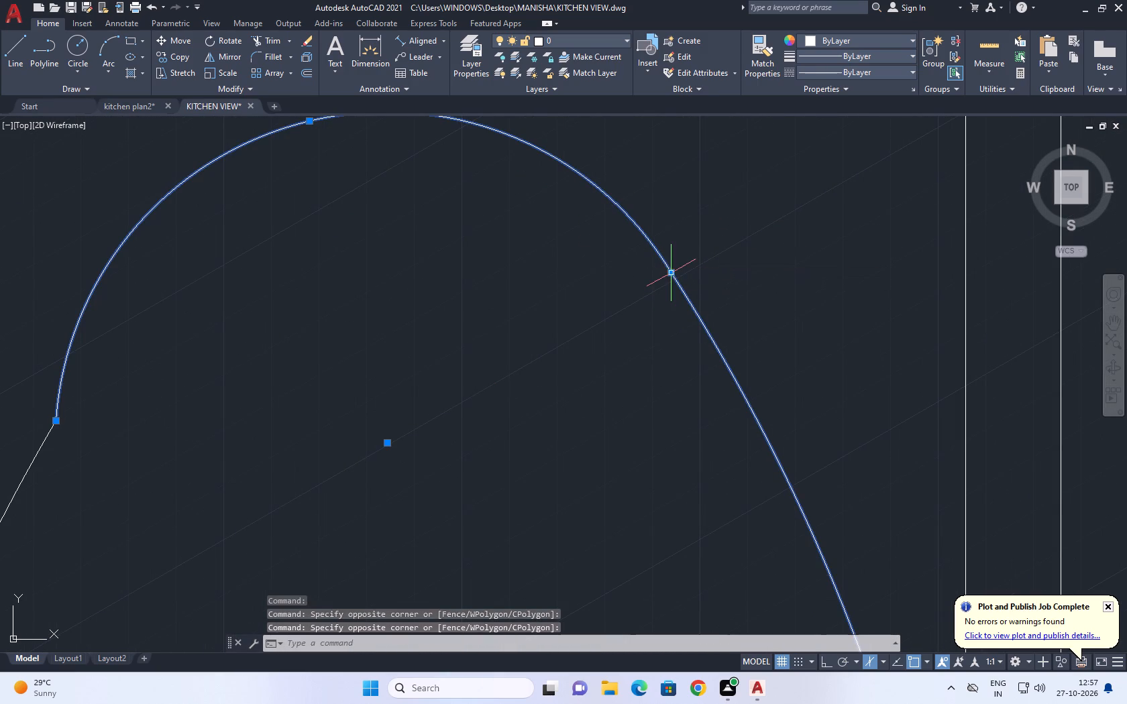
pyautogui.click(668, 272)
pyautogui.click(622, 338)
pyautogui.scroll(-3, 678, 304)
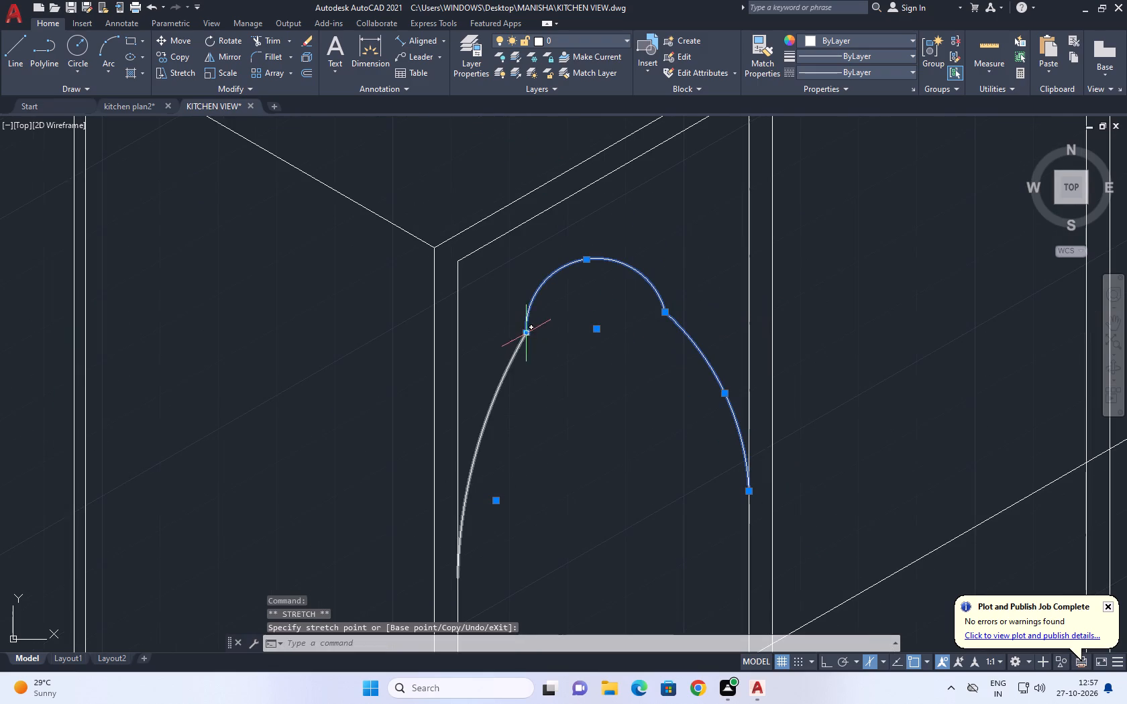
# Move the endpoint shared by the motif's longer side arc and its top arc down and inward.
pyautogui.click(542, 355)
pyautogui.click(492, 322)
pyautogui.click(525, 332)
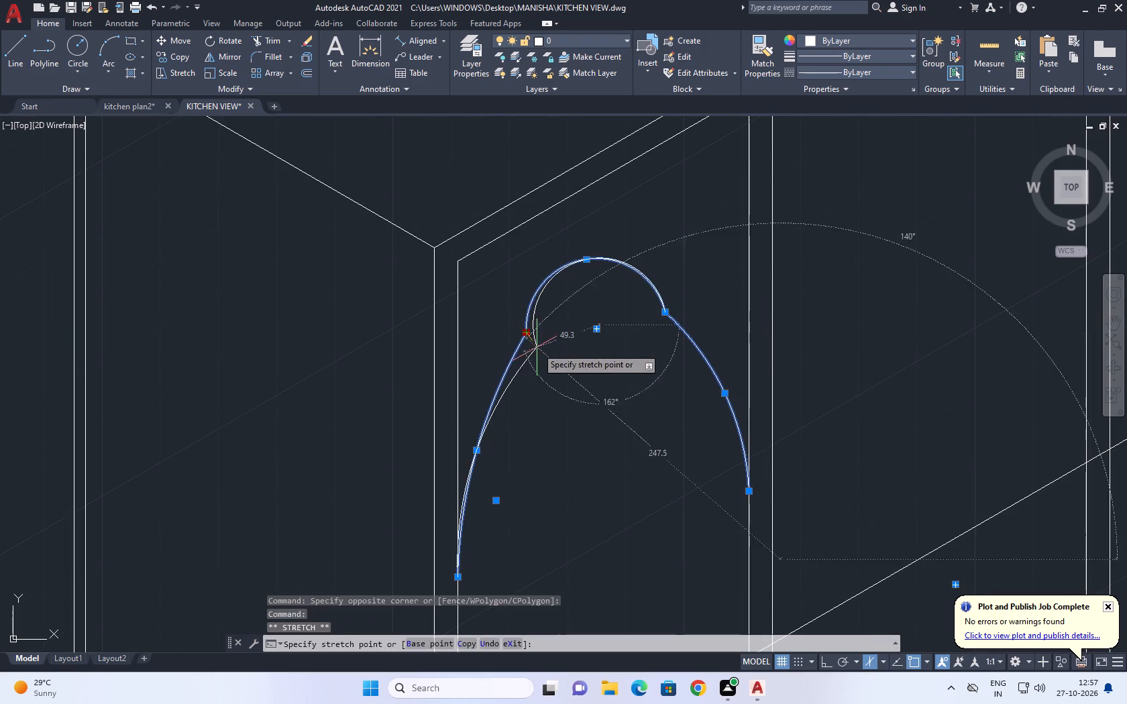
pyautogui.click(540, 357)
# Lower the top arc's midpoint, pull its other shared endpoint down and inward, and deselect the motif arcs.
pyautogui.click(579, 259)
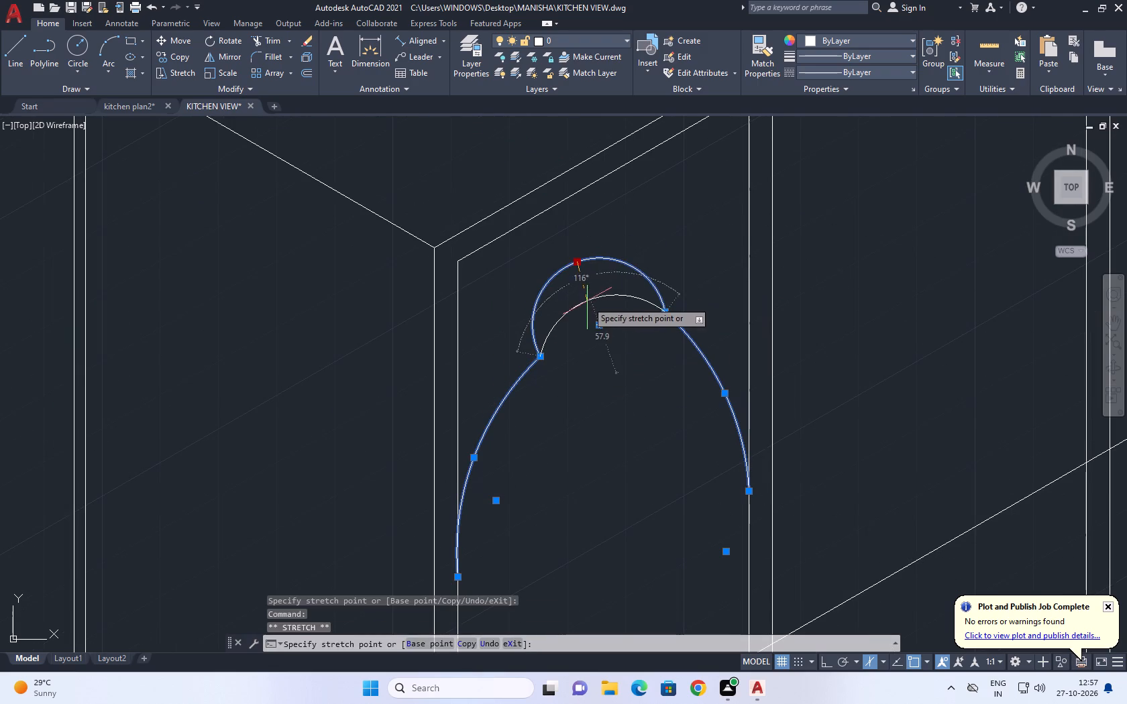
pyautogui.click(586, 301)
pyautogui.click(665, 310)
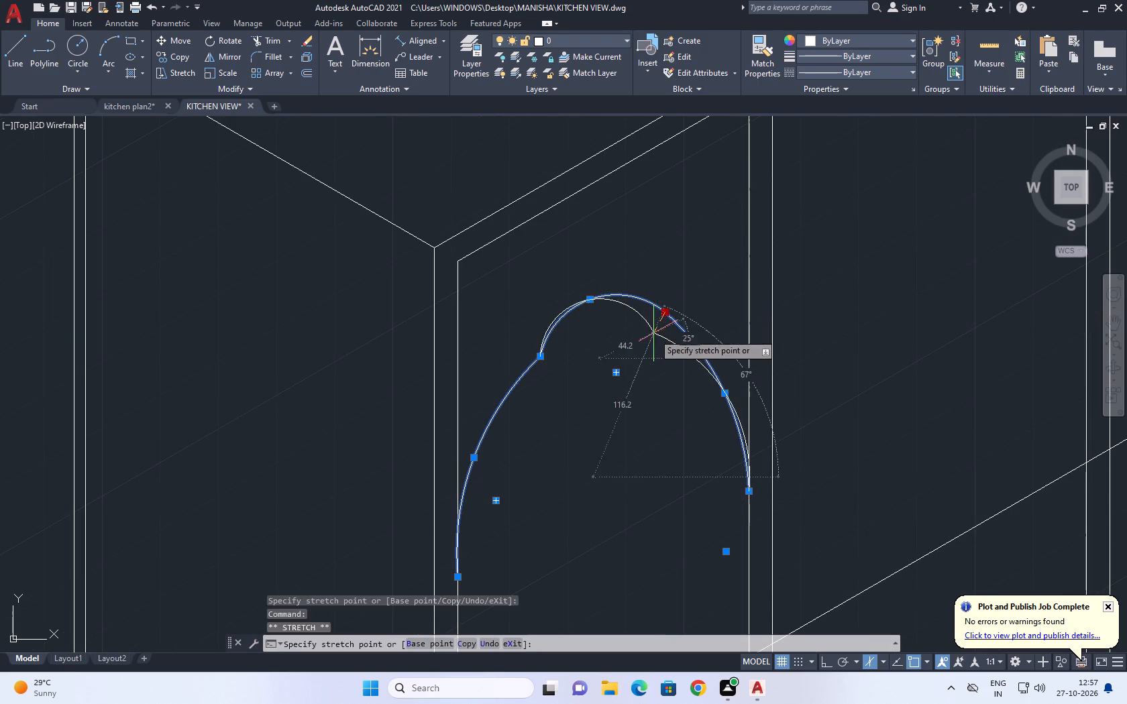
pyautogui.click(653, 333)
pyautogui.scroll(-2, 682, 314)
pyautogui.moveTo(707, 308); pyautogui.dragTo(481, 312, button='middle')
pyautogui.scroll(-1, 553, 324)
pyautogui.rightClick(538, 297)
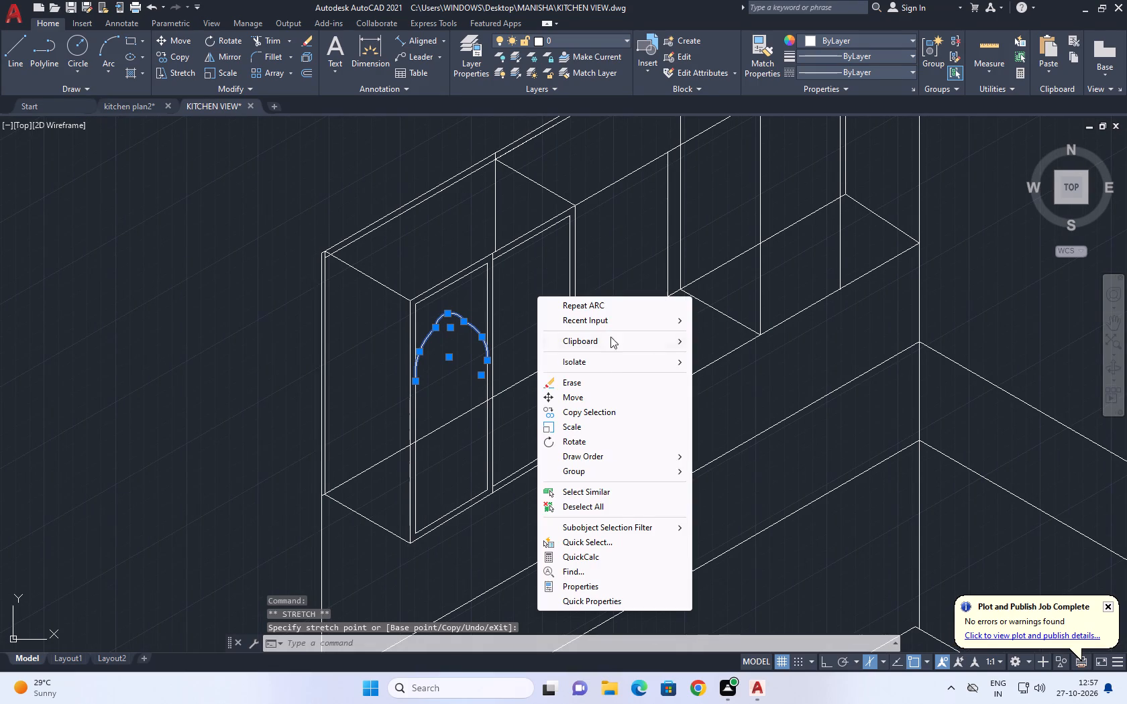
pyautogui.click(610, 499)
pyautogui.rightClick(530, 308)
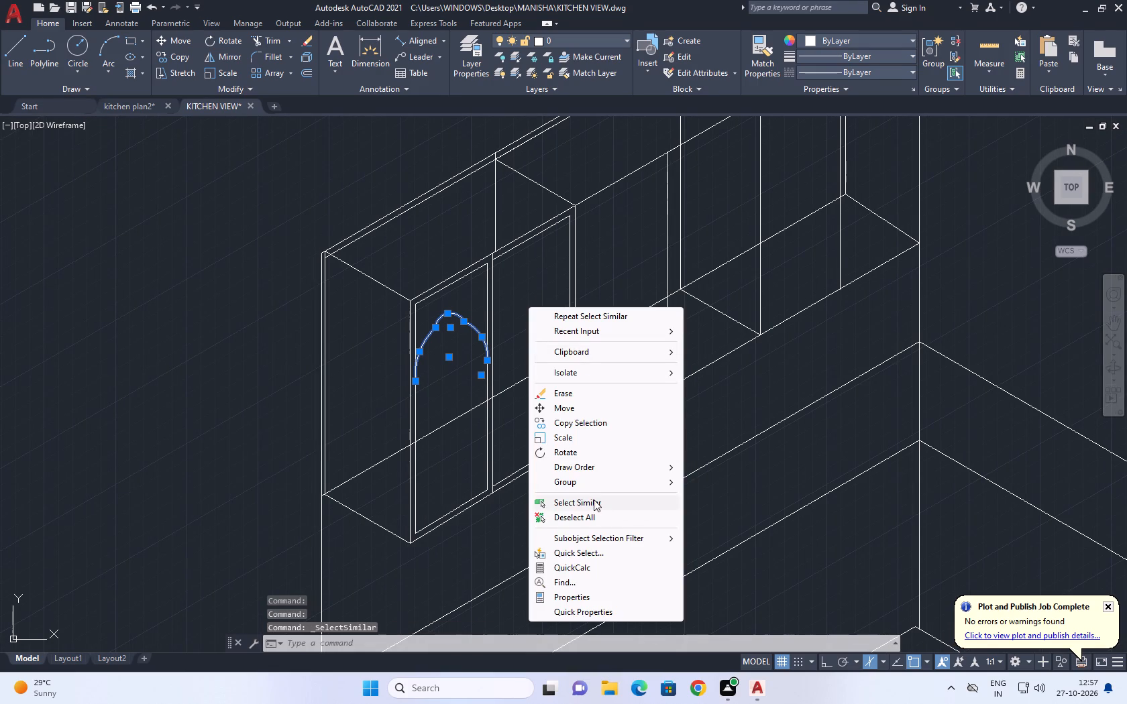
pyautogui.click(591, 511)
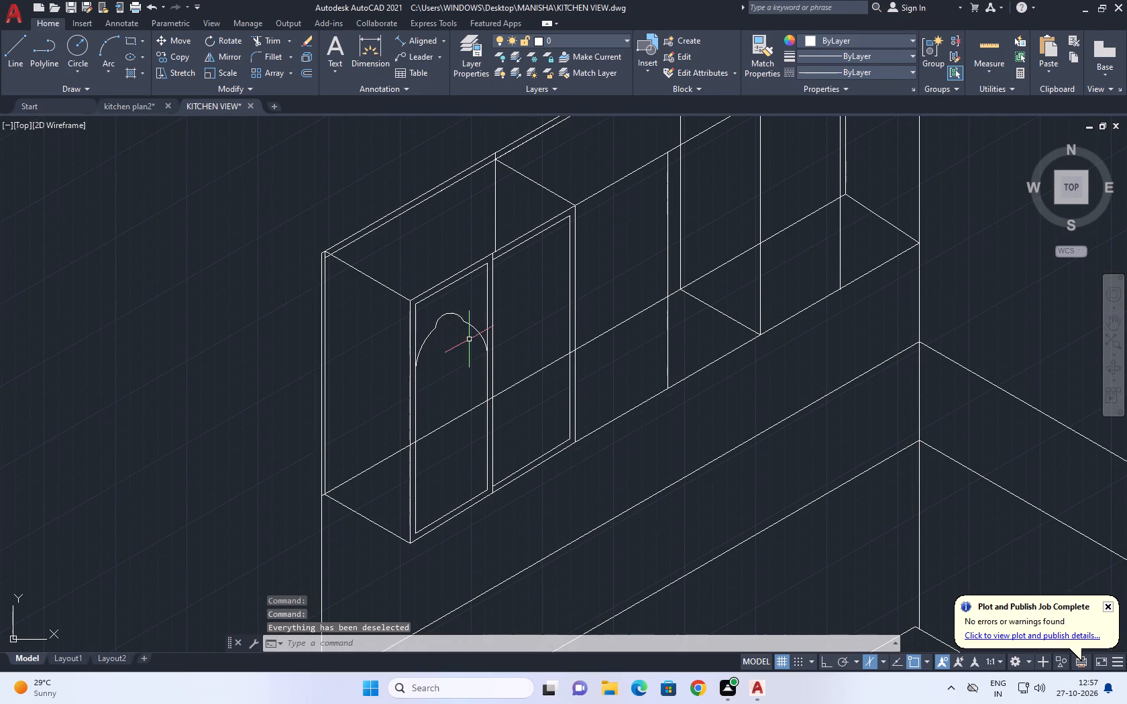
# Copy the three motif arcs onto the adjacent upper cabinet door along the 30° isometric axis, with ortho on in the top isoplane.
pyautogui.moveTo(470, 340); pyautogui.dragTo(384, 320, button='middle')
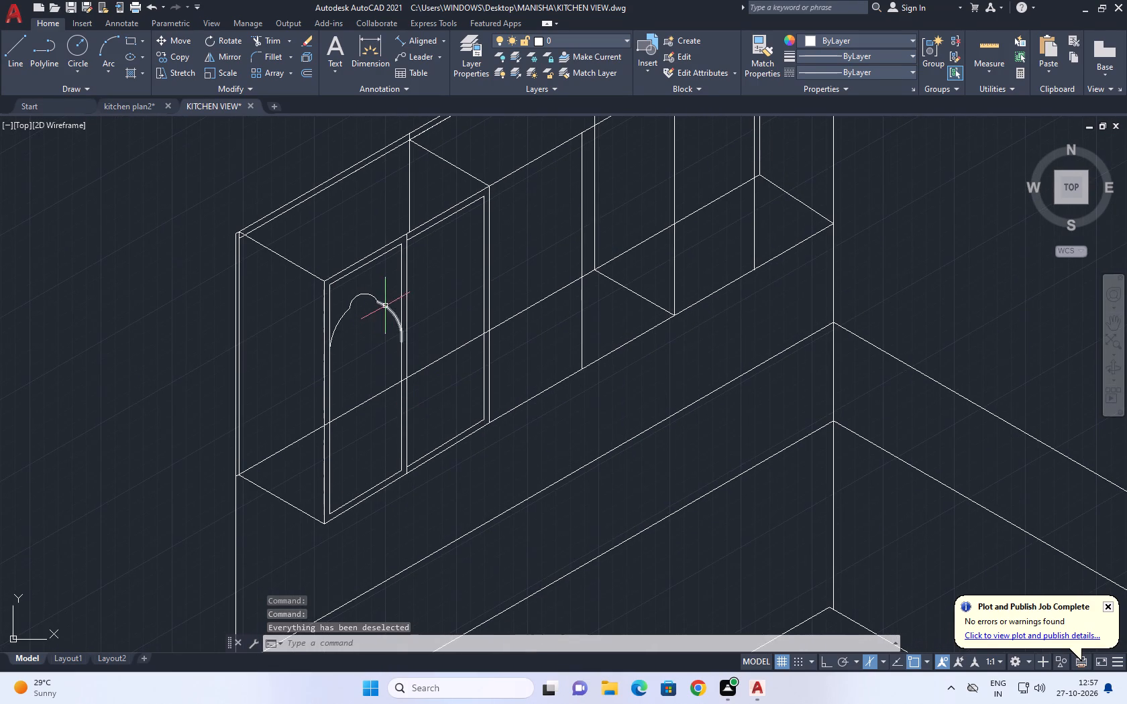
pyautogui.moveTo(403, 280); pyautogui.dragTo(428, 296, button='middle')
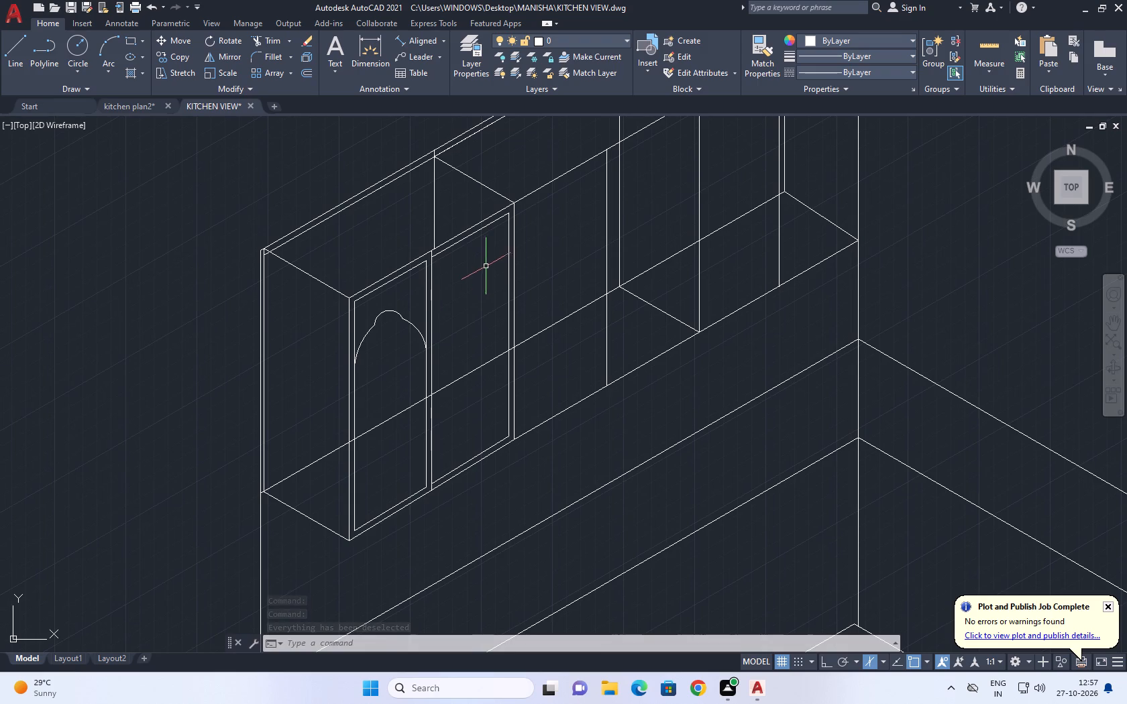
pyautogui.scroll(1, 409, 278)
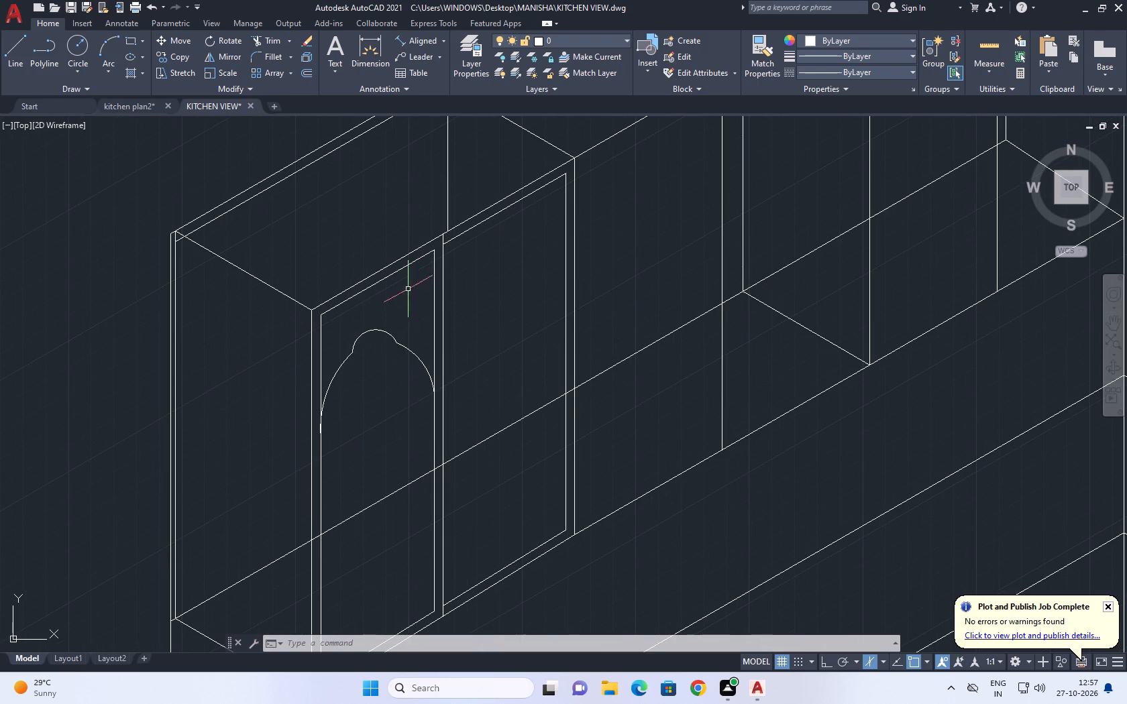
pyautogui.moveTo(431, 331); pyautogui.dragTo(453, 248, button='middle')
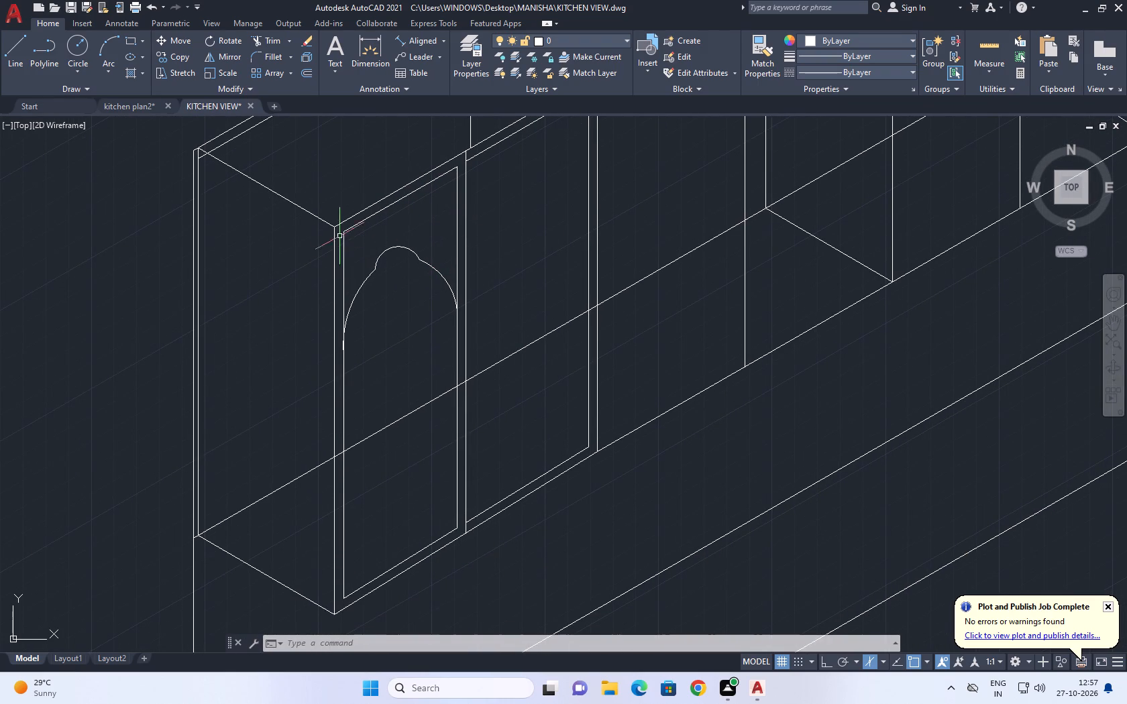
pyautogui.moveTo(349, 241); pyautogui.dragTo(353, 249)
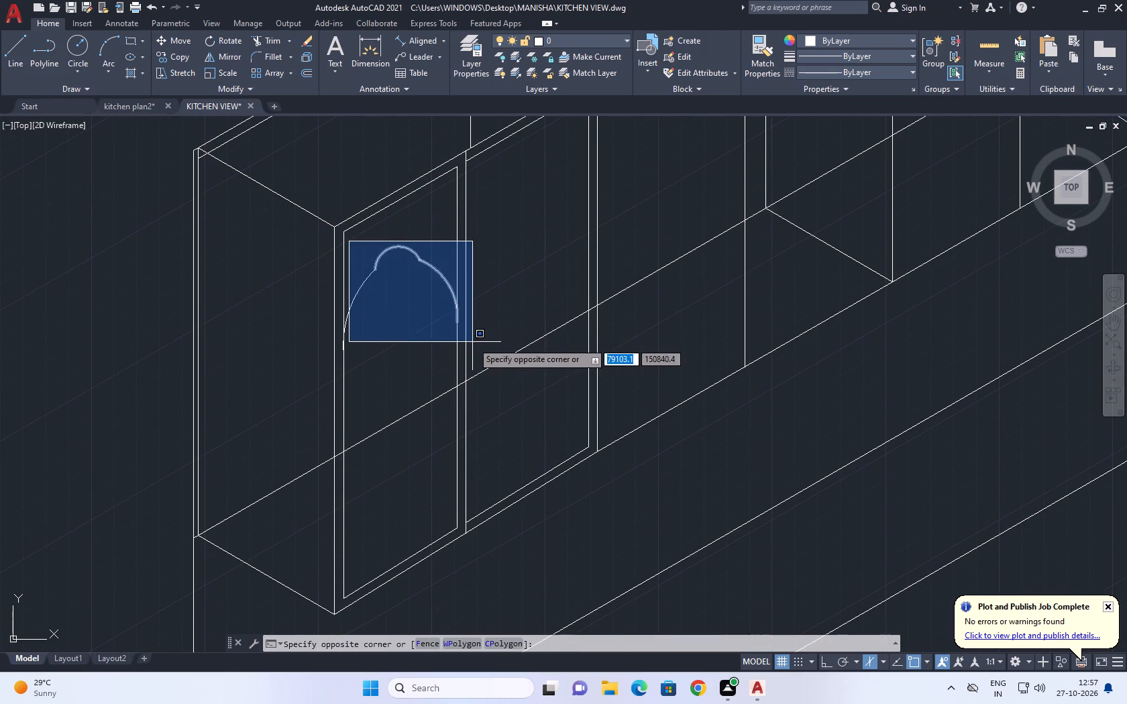
pyautogui.click(475, 347)
pyautogui.scroll(1, 366, 296)
pyautogui.click(366, 290)
pyautogui.click(352, 261)
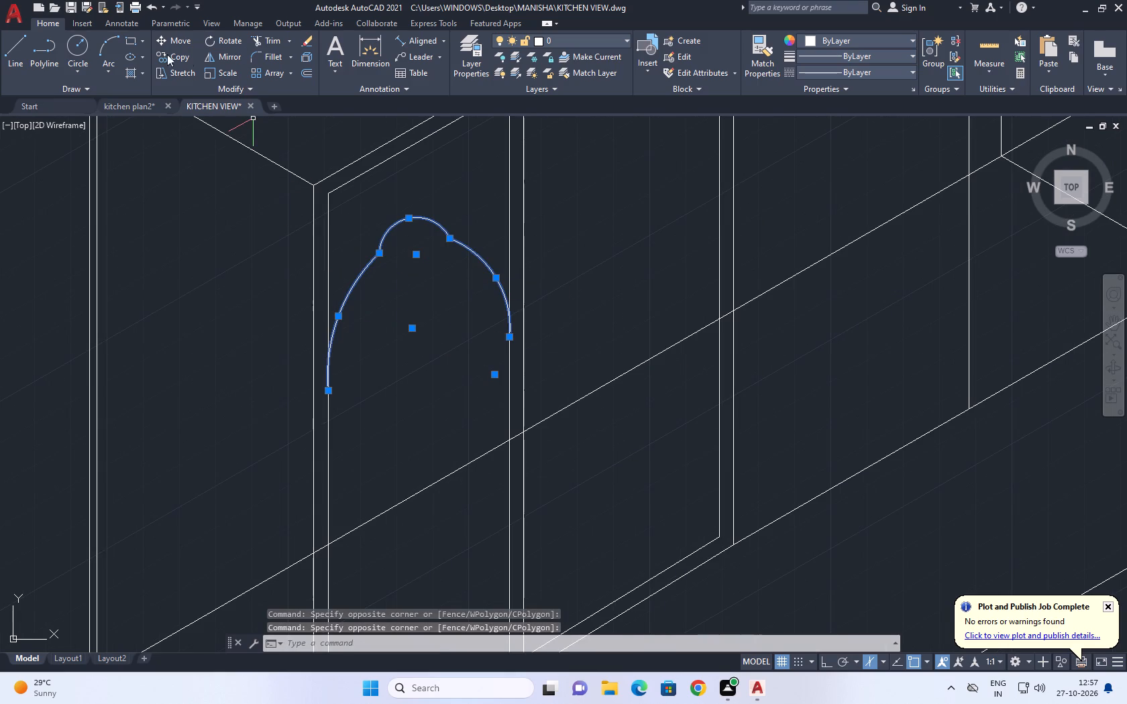
pyautogui.moveTo(172, 55); pyautogui.dragTo(171, 62)
pyautogui.click(328, 390)
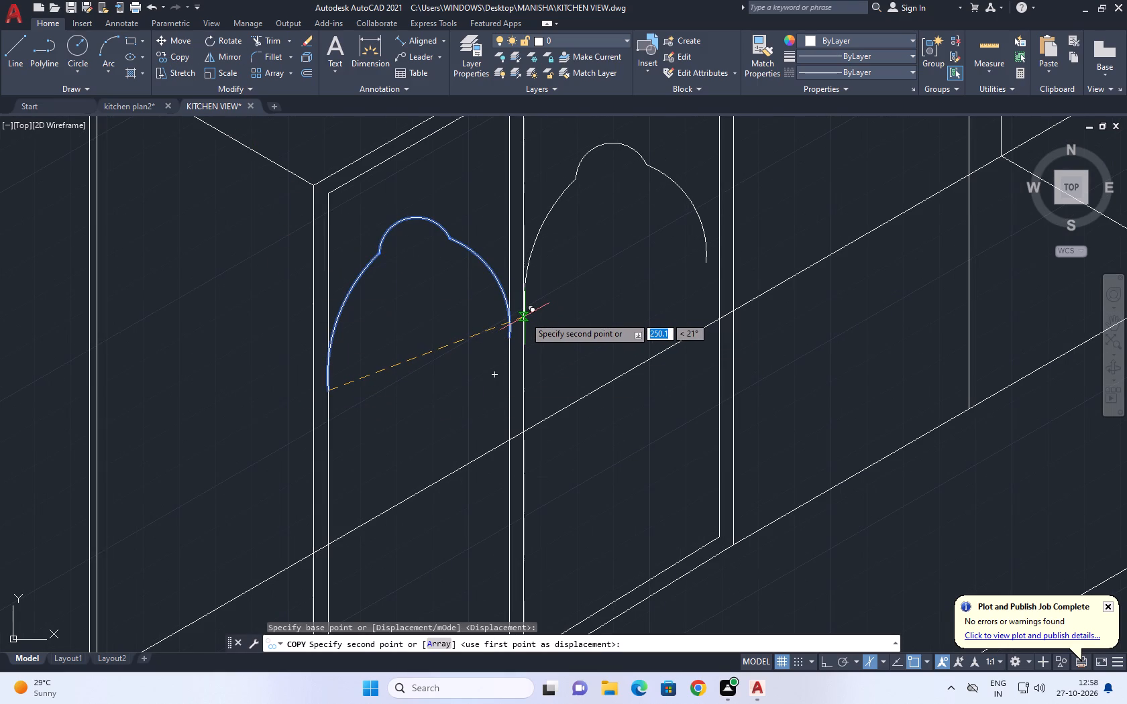
pyautogui.press('F5')
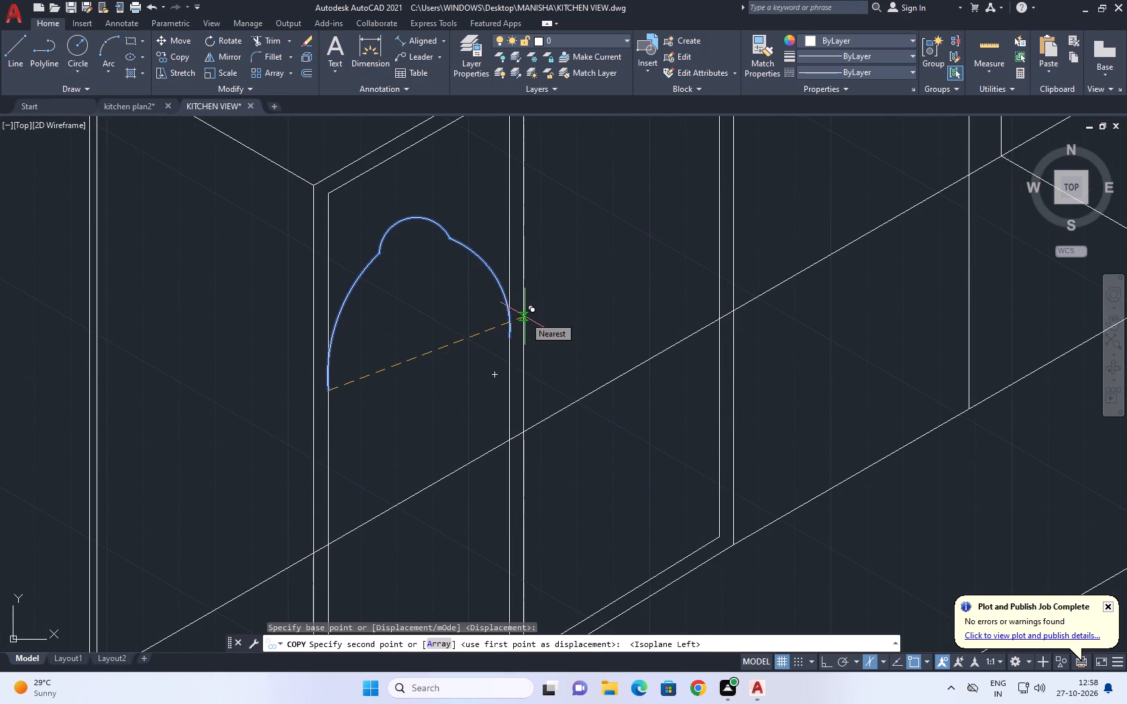
pyautogui.press('F8')
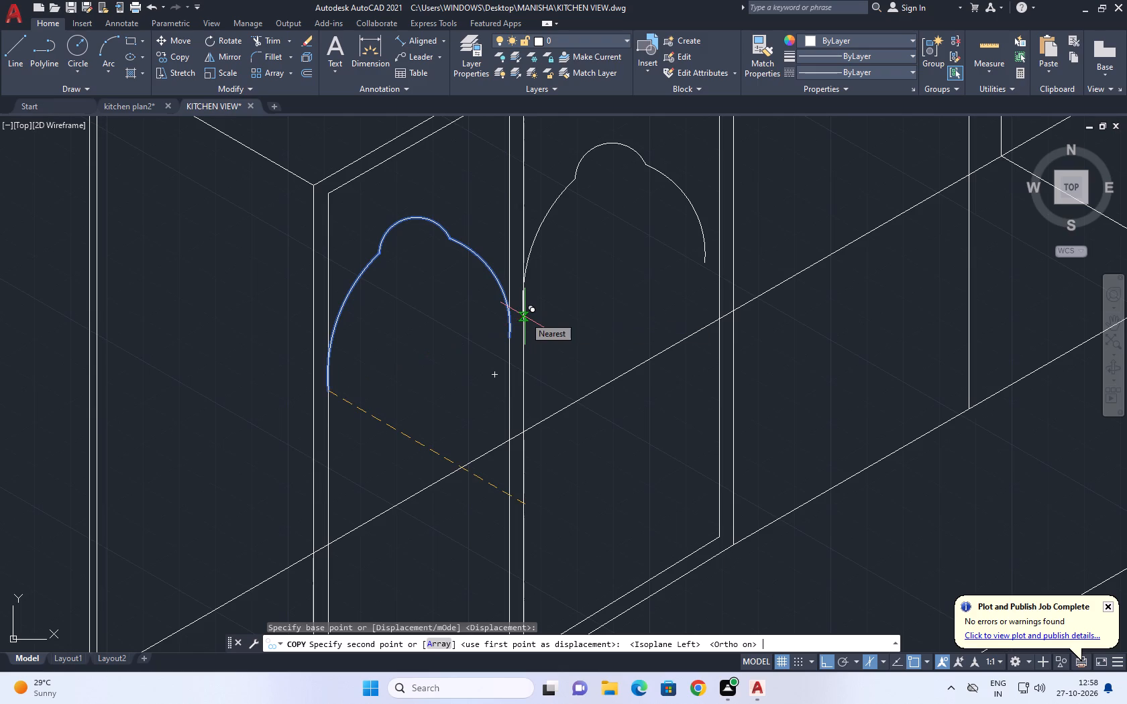
pyautogui.press('F5')
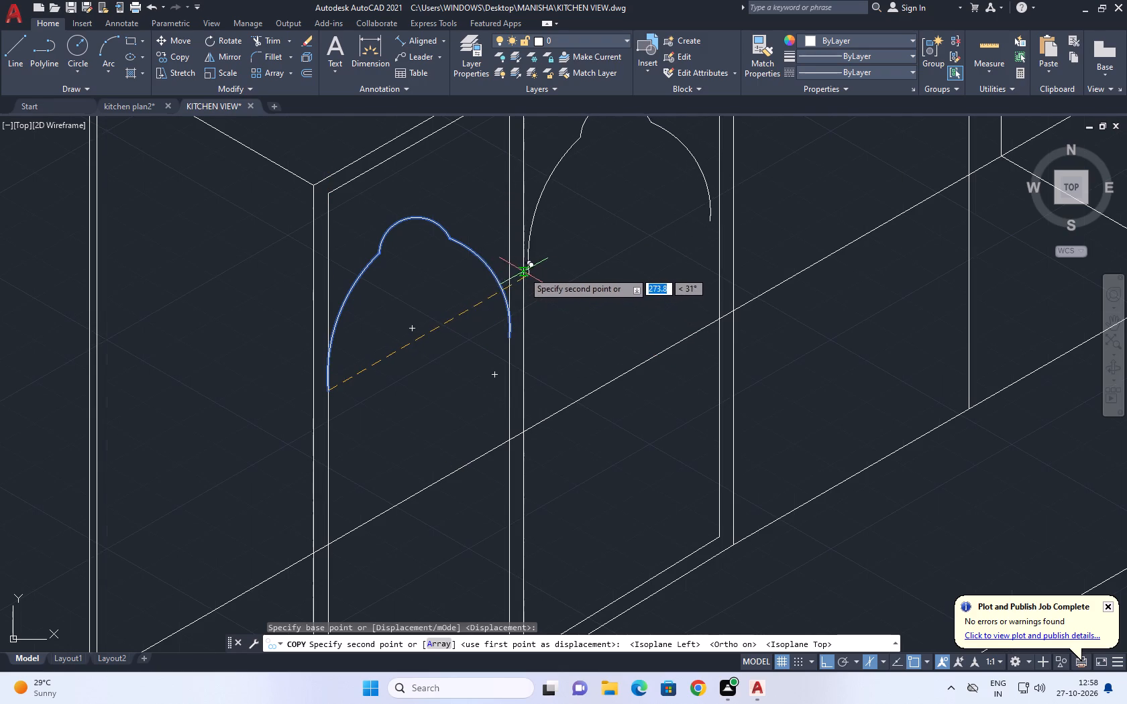
pyautogui.click(541, 271)
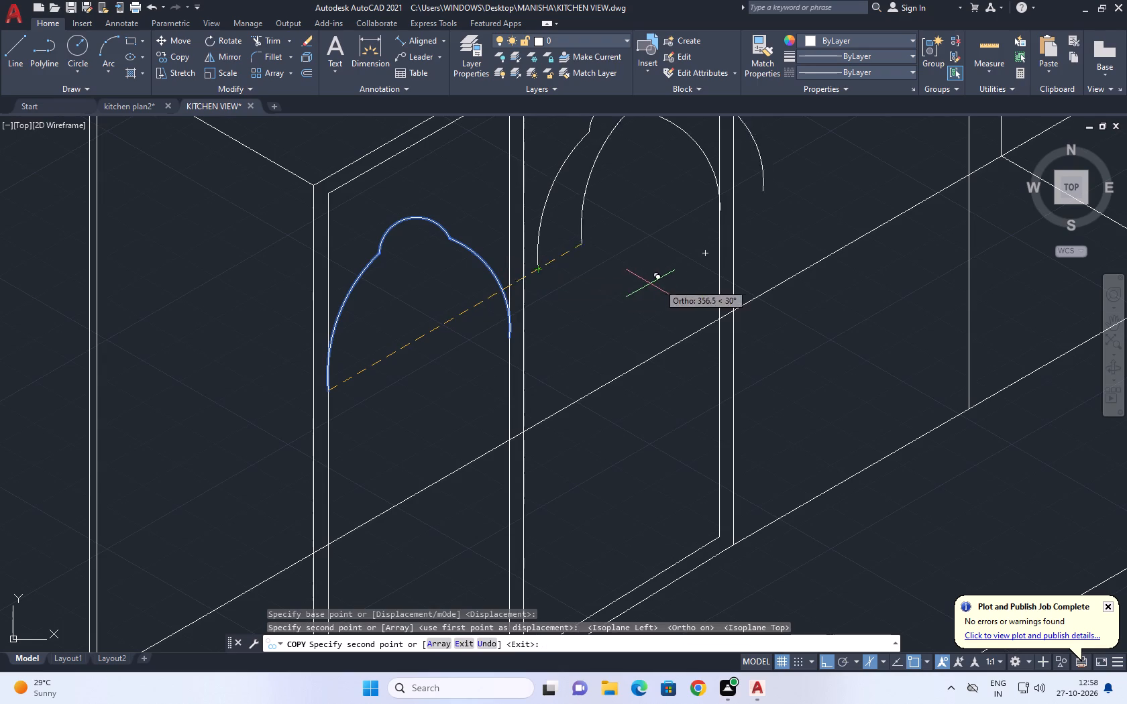
pyautogui.moveTo(584, 335); pyautogui.dragTo(422, 477, button='middle')
pyautogui.scroll(-5, 656, 381)
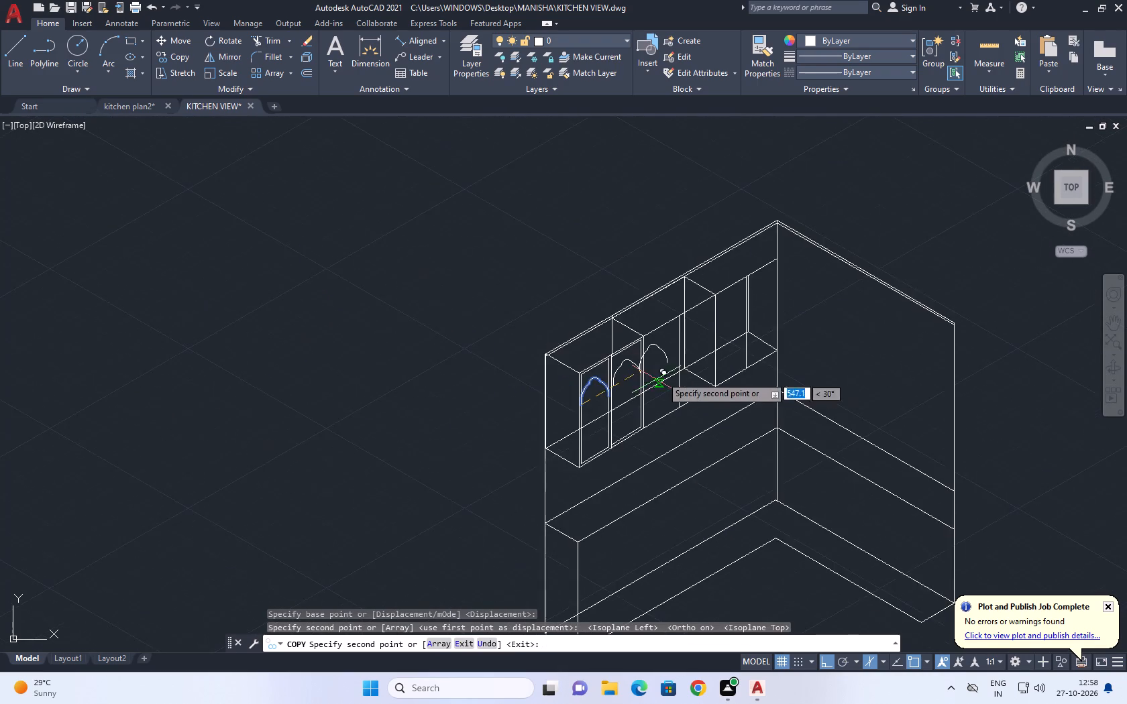
pyautogui.scroll(3, 672, 365)
pyautogui.moveTo(713, 306); pyautogui.dragTo(650, 321, button='middle')
pyautogui.rightClick(639, 322)
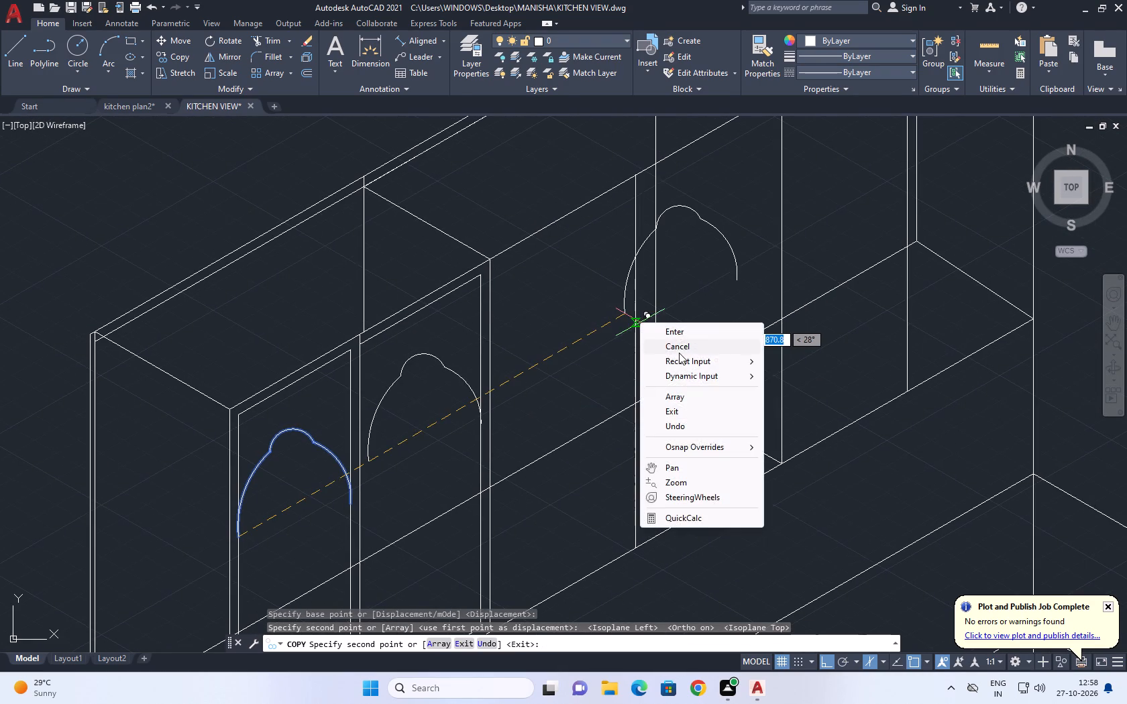
pyautogui.click(680, 353)
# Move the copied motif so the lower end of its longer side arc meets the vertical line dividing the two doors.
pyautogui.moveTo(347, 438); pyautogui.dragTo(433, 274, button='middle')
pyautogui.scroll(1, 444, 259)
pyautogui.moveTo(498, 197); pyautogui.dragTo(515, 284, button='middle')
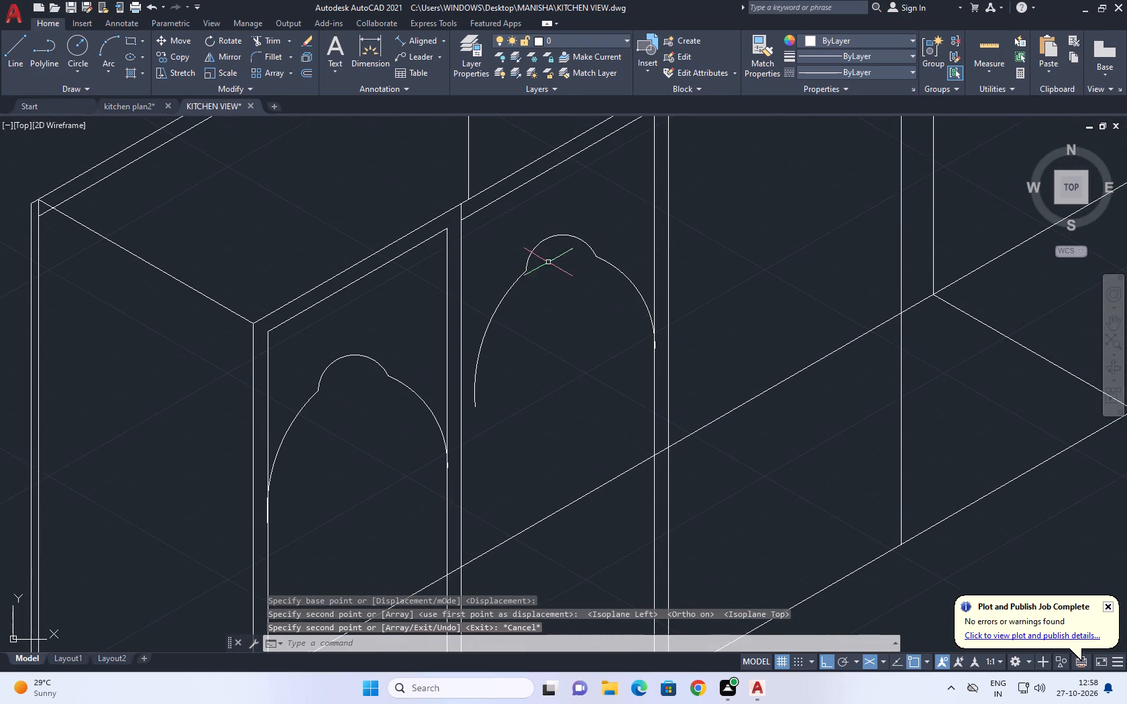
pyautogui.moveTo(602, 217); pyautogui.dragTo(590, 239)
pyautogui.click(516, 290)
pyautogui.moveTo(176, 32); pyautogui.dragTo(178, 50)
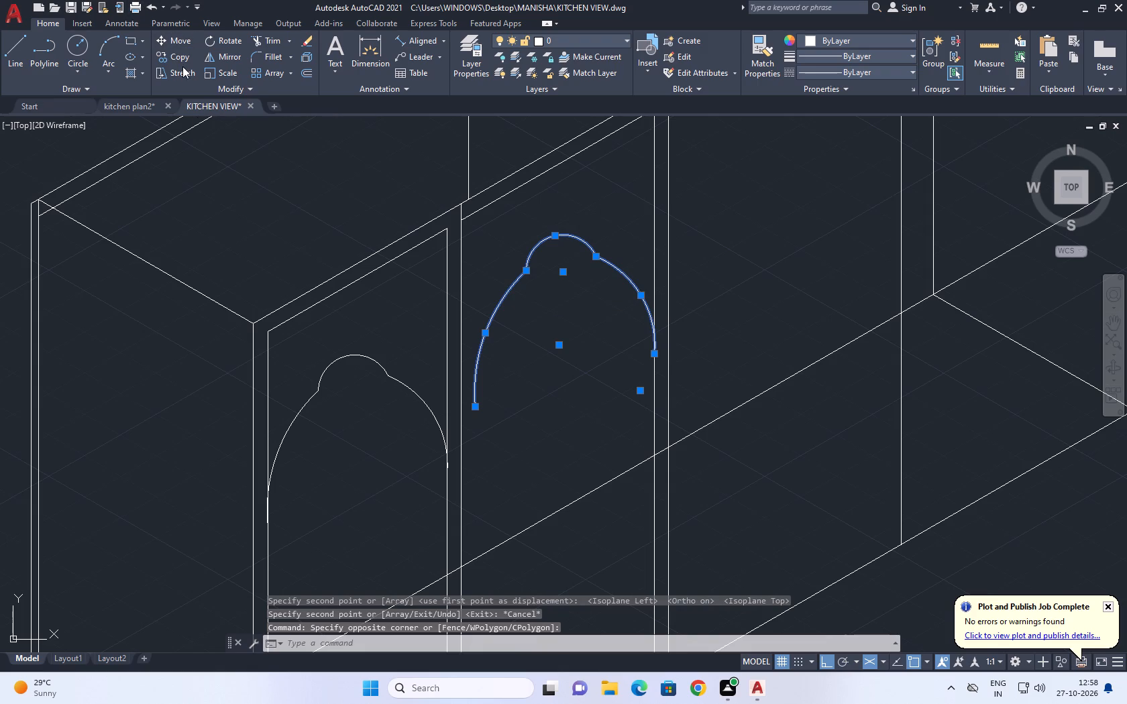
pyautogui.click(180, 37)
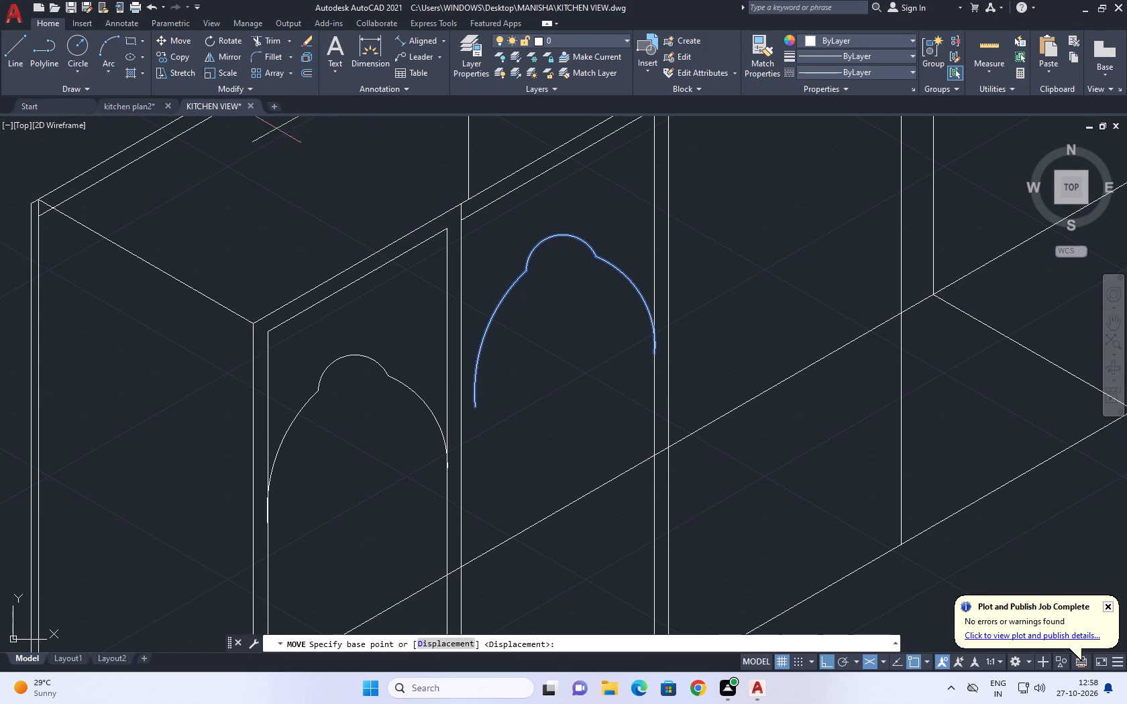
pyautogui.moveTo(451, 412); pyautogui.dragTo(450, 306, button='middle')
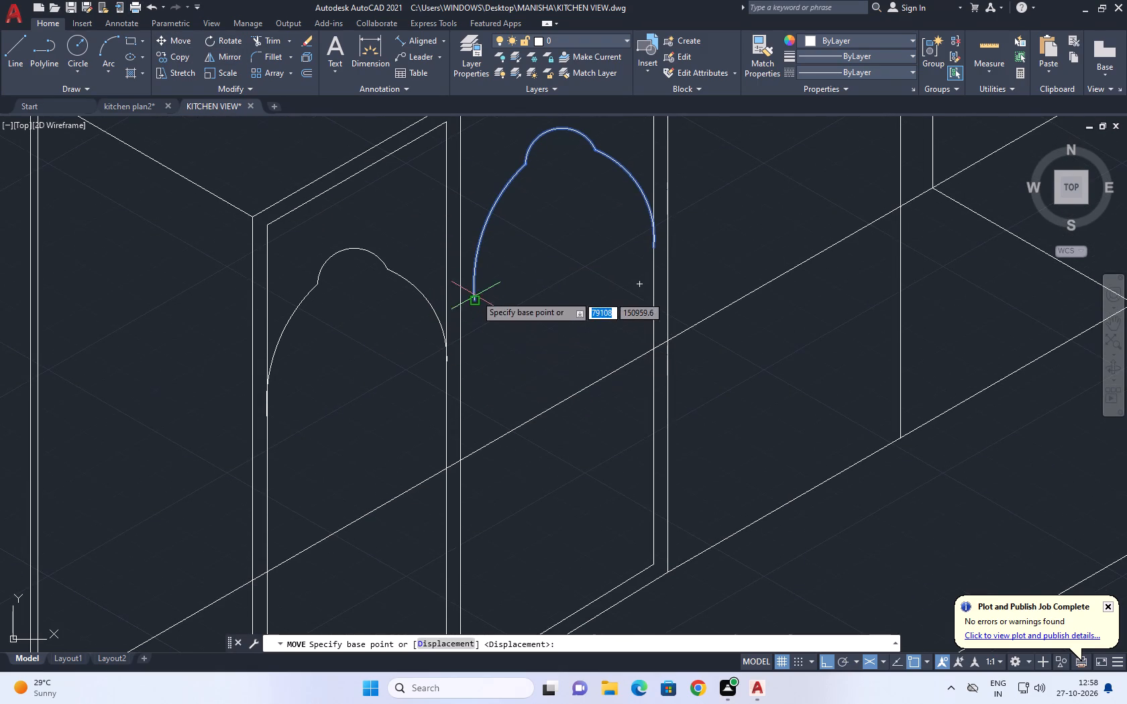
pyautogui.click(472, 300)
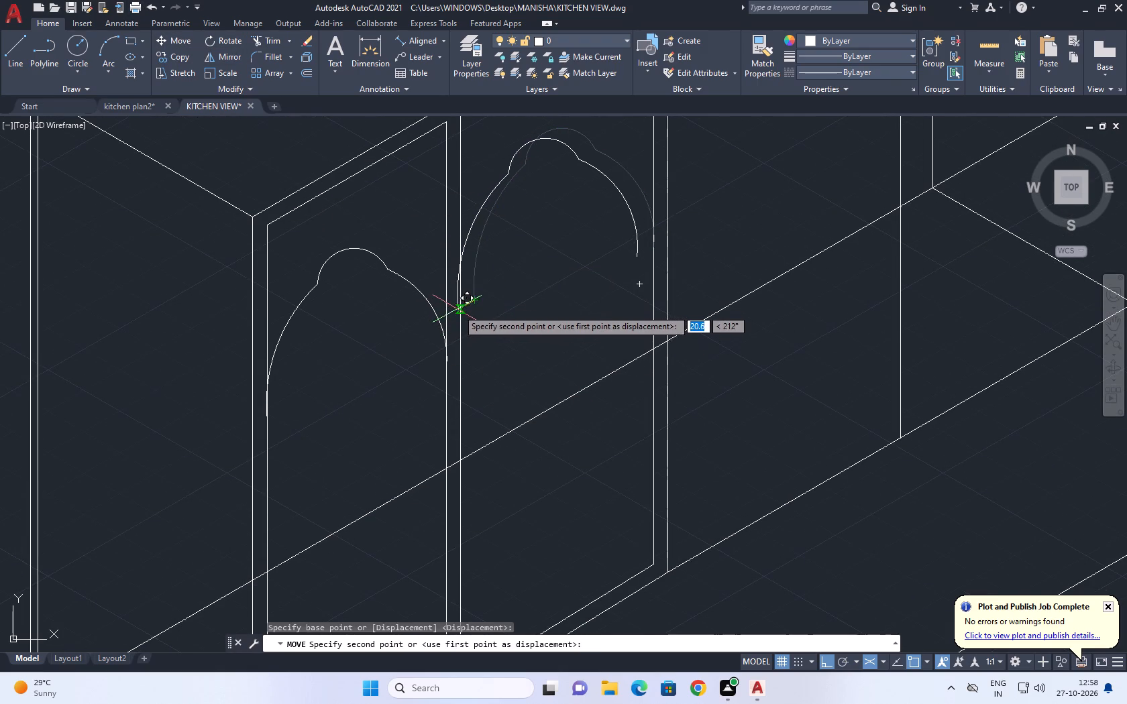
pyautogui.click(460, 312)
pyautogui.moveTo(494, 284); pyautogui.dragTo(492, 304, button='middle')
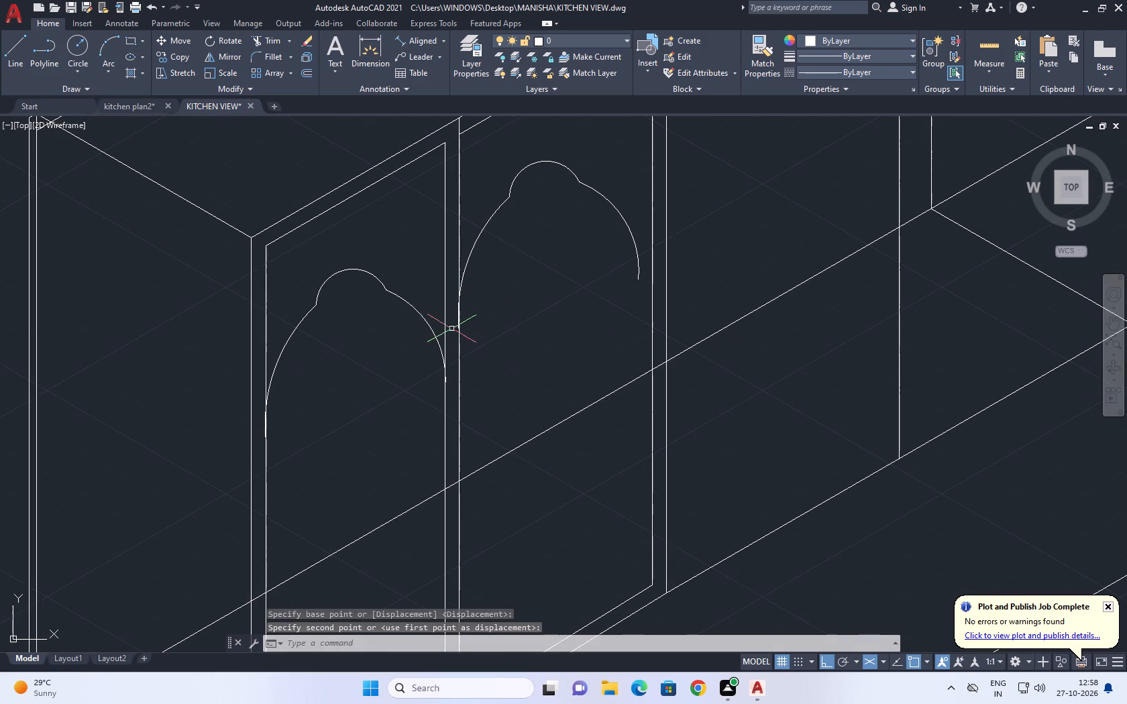
# Move the copied motif so the lower end of its shorter side arc meets the second door's far vertical border line.
pyautogui.moveTo(521, 254); pyautogui.dragTo(520, 386, button='middle')
pyautogui.moveTo(591, 276); pyautogui.dragTo(588, 283)
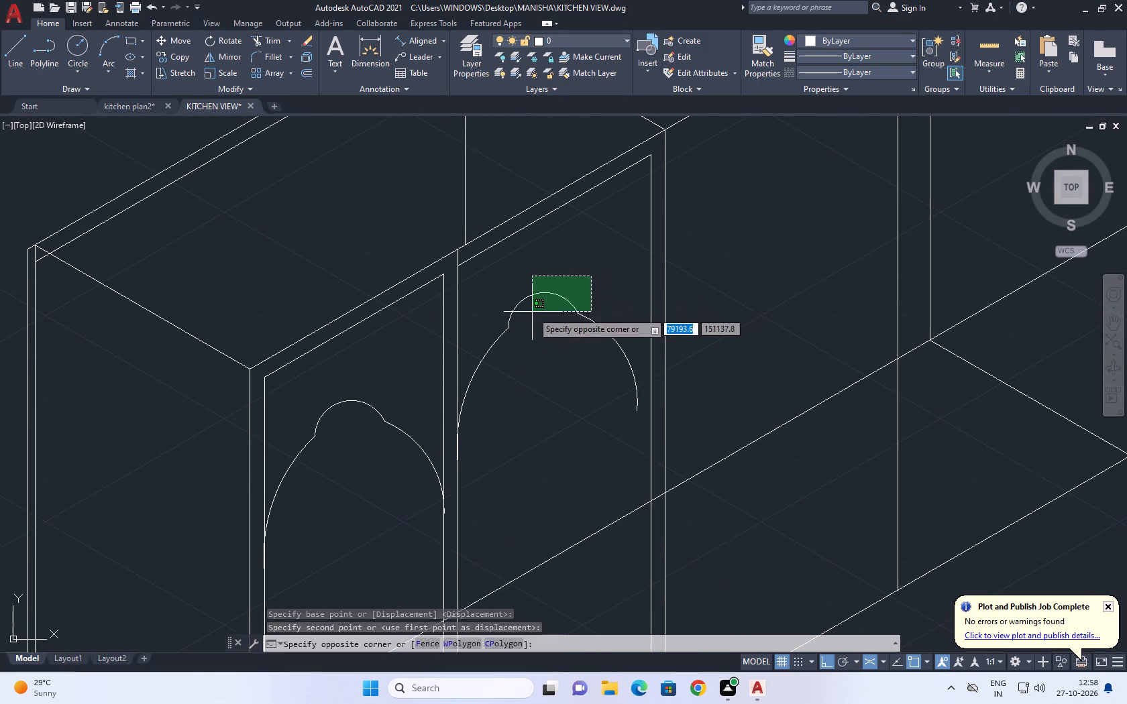
pyautogui.click(493, 339)
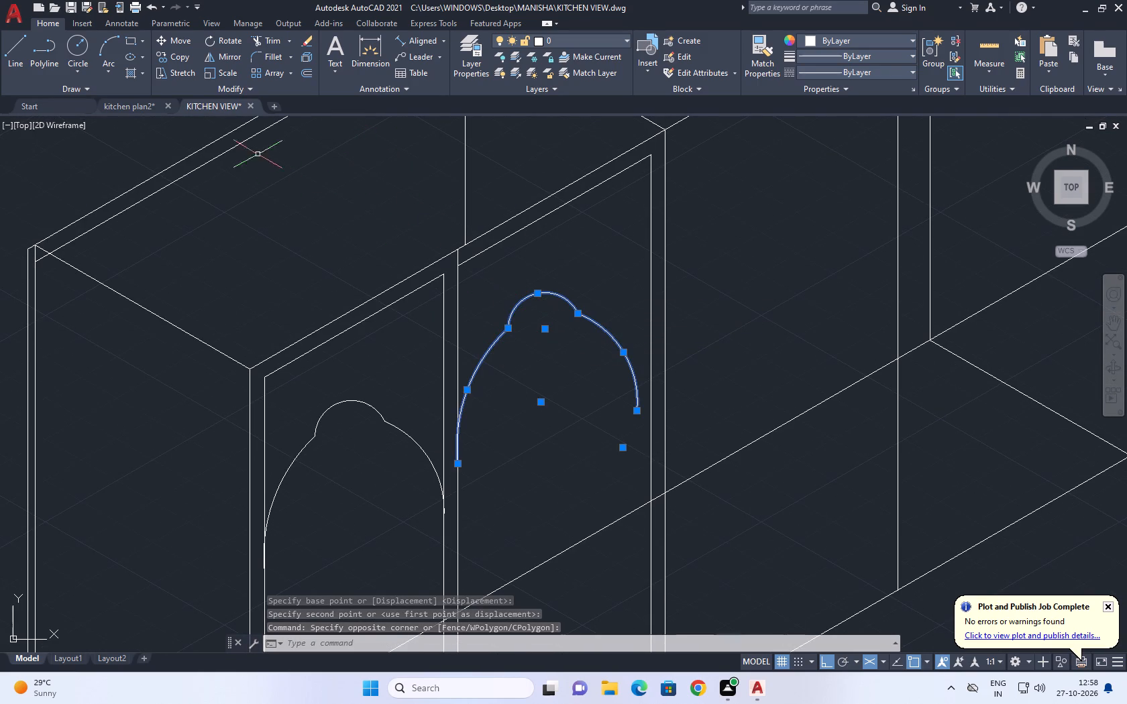
pyautogui.click(172, 36)
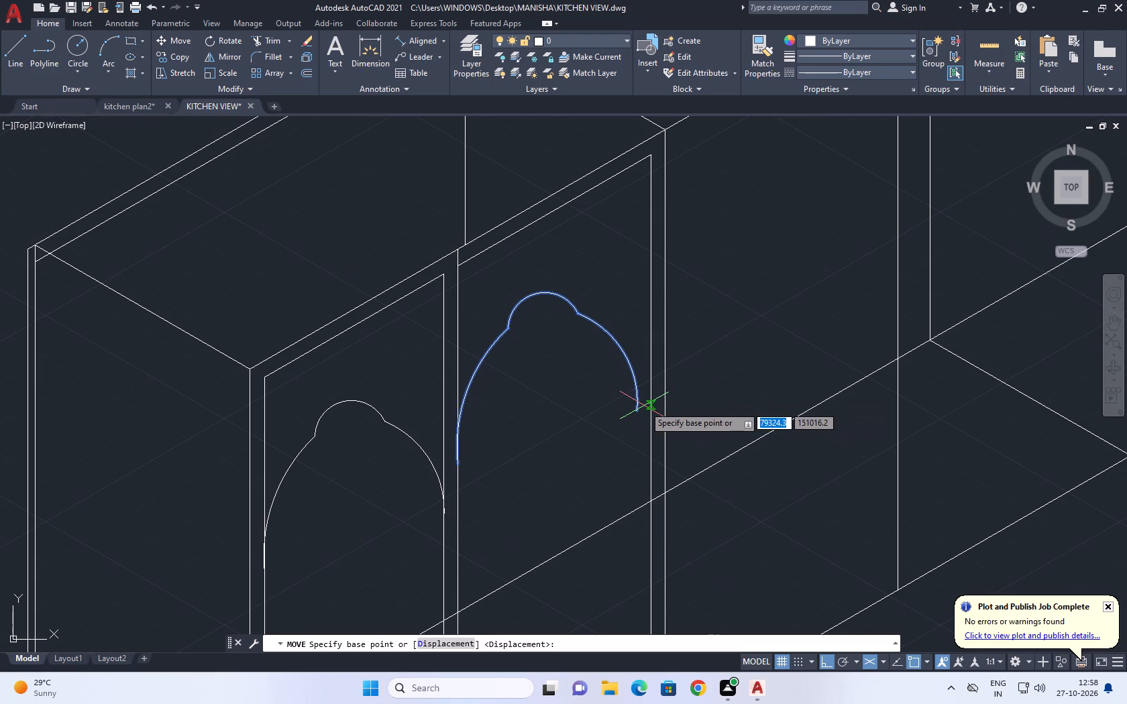
pyautogui.click(634, 412)
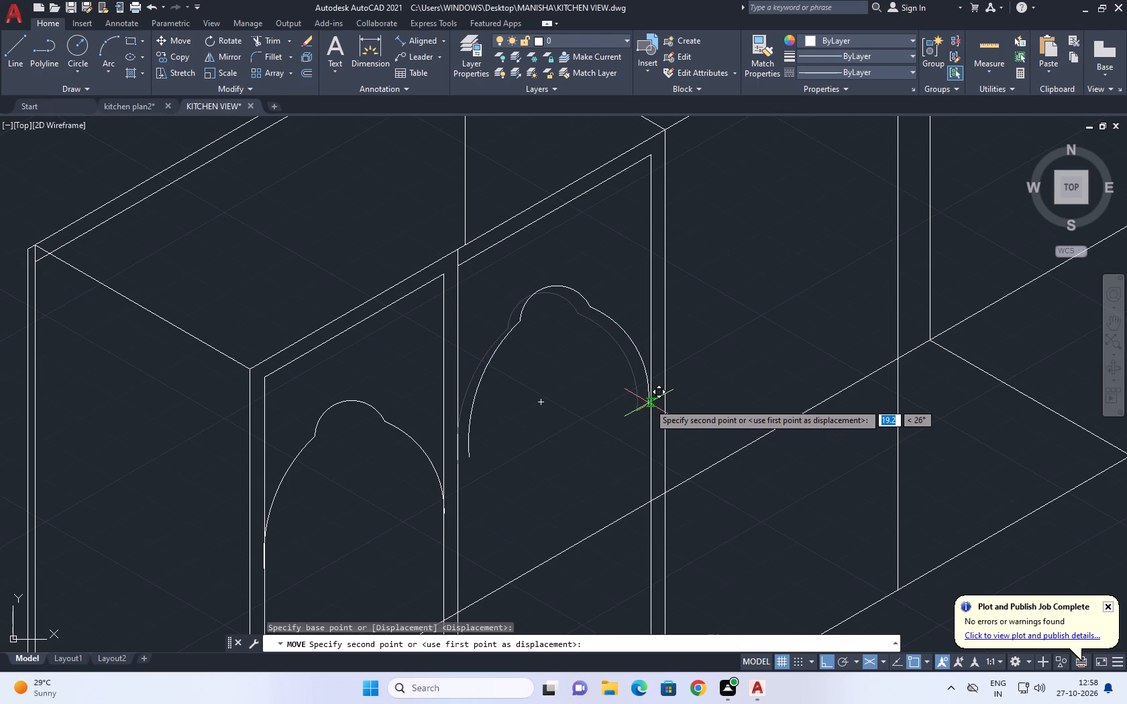
pyautogui.click(650, 403)
pyautogui.moveTo(542, 412); pyautogui.dragTo(625, 316, button='middle')
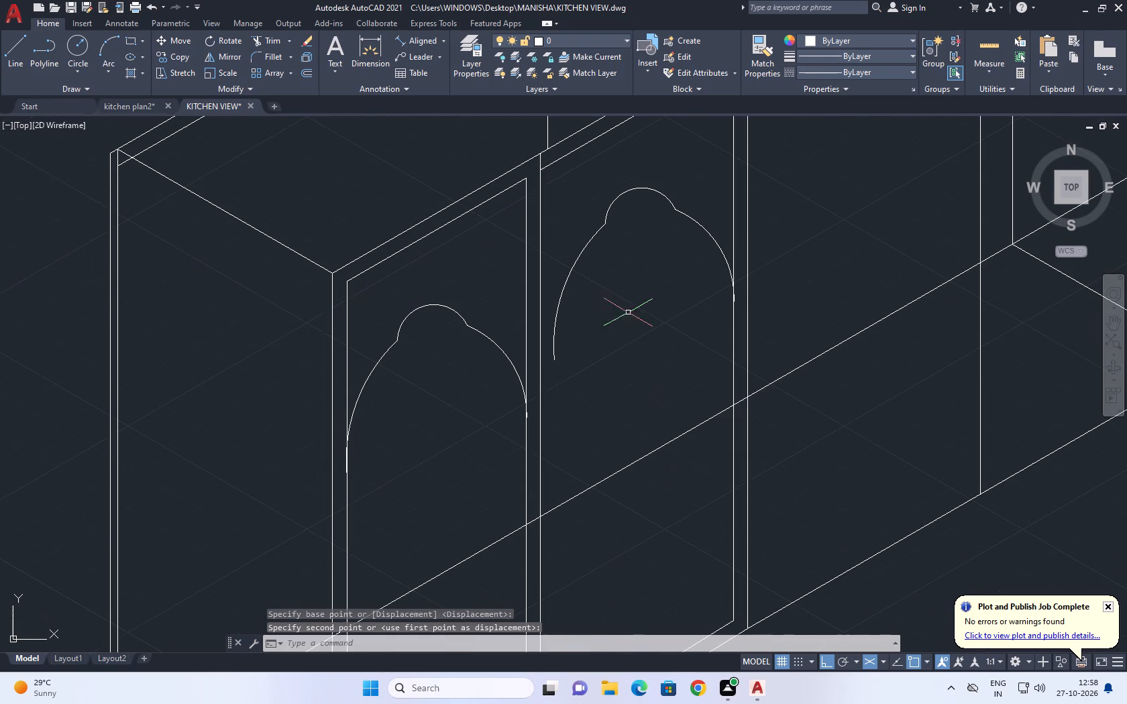
# Copy the vertical line dividing the two doors 20 mm into the second door along the 30° isometric axis.
pyautogui.click(551, 404)
pyautogui.click(535, 373)
pyautogui.write('CO')
pyautogui.press('space')
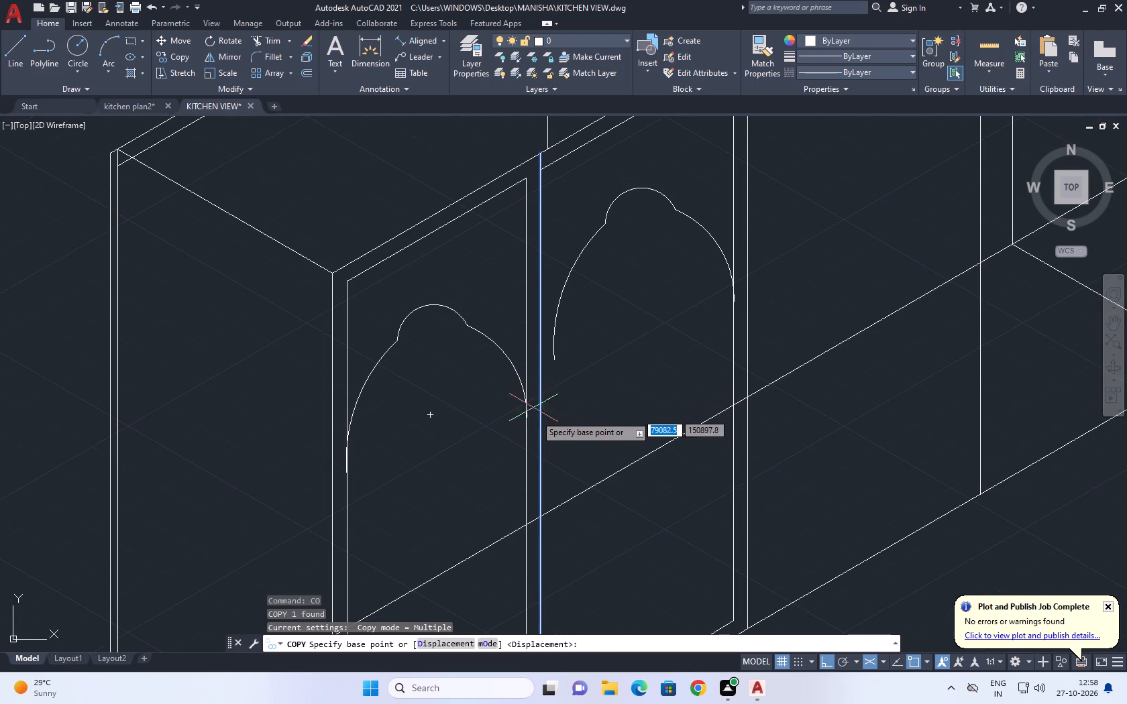
pyautogui.click(543, 426)
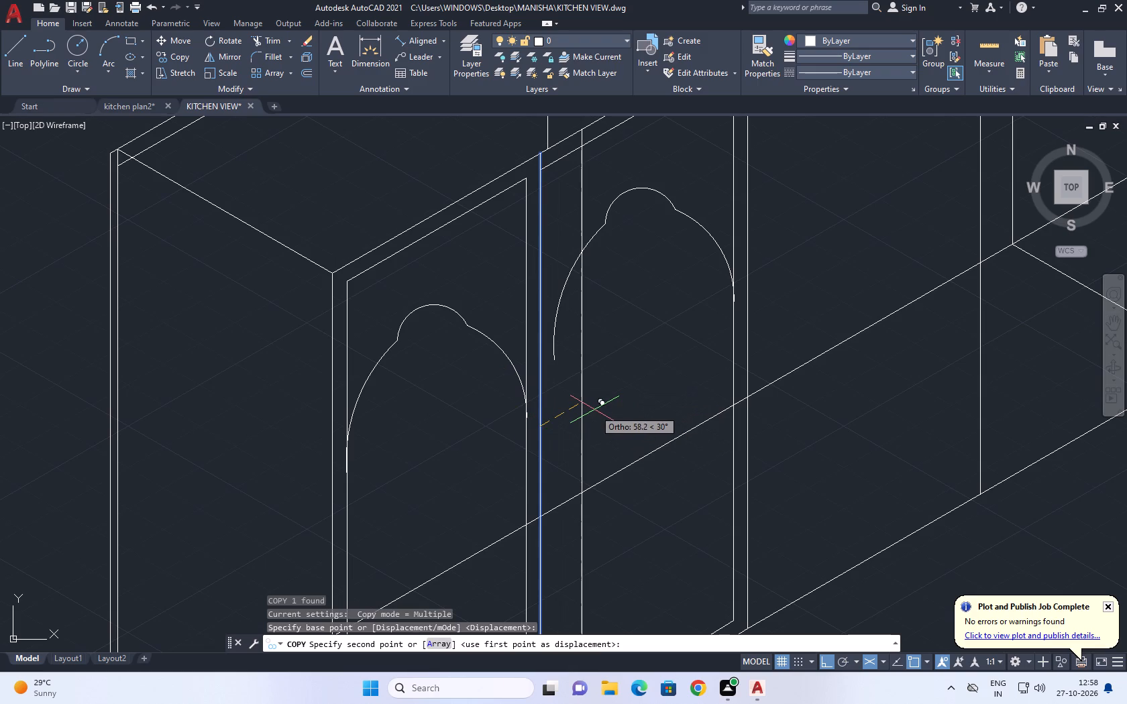
pyautogui.write('20')
pyautogui.press('Return')
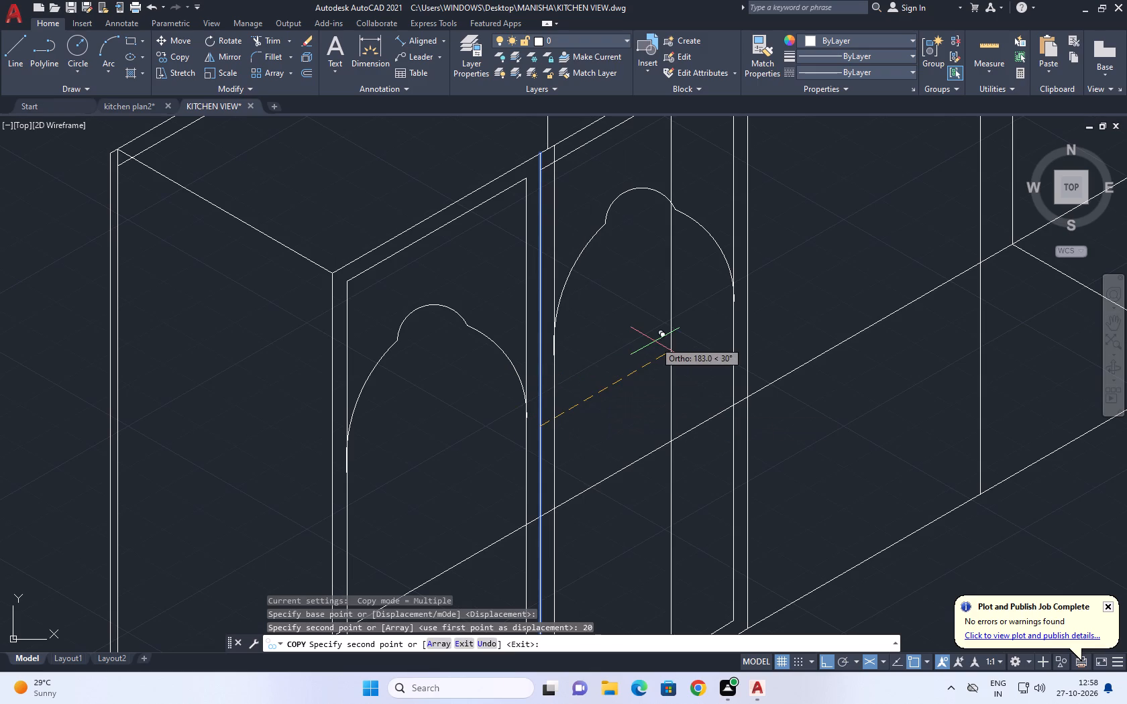
pyautogui.press('Escape')
# Trim the overhanging ends where the new vertical border line crosses the second door's top border line.
pyautogui.moveTo(511, 247); pyautogui.dragTo(532, 327, button='middle')
pyautogui.write('TR')
pyautogui.press('space')
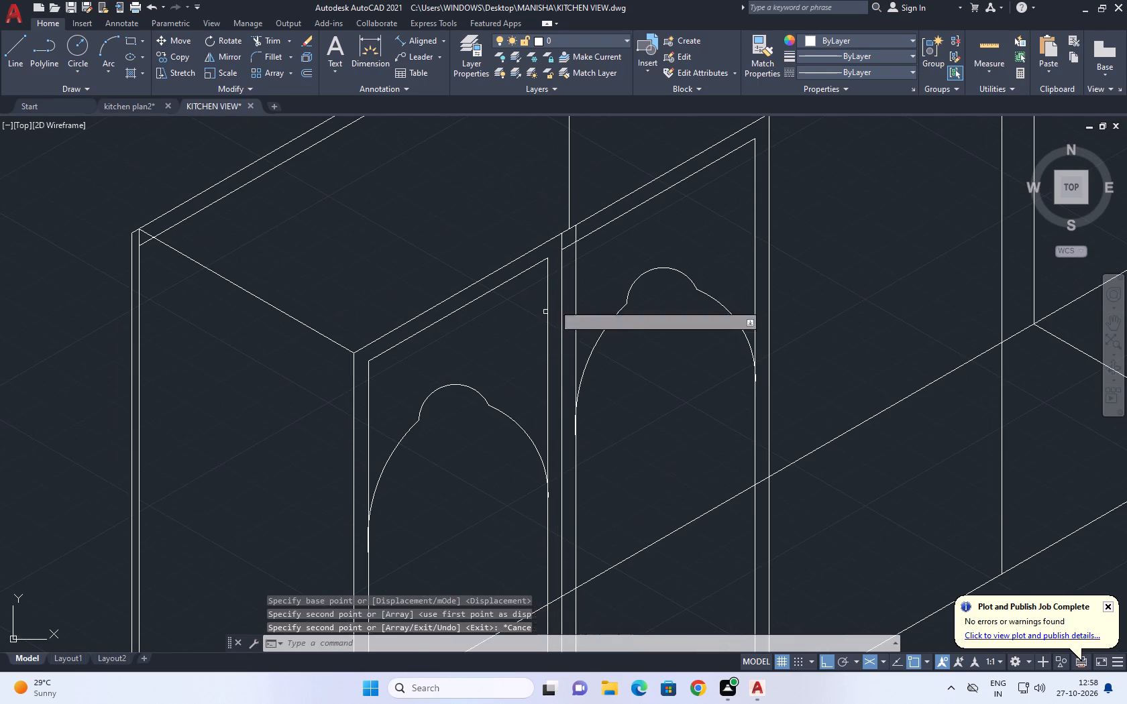
pyautogui.scroll(3, 545, 227)
pyautogui.moveTo(682, 233); pyautogui.dragTo(681, 226)
pyautogui.click(629, 310)
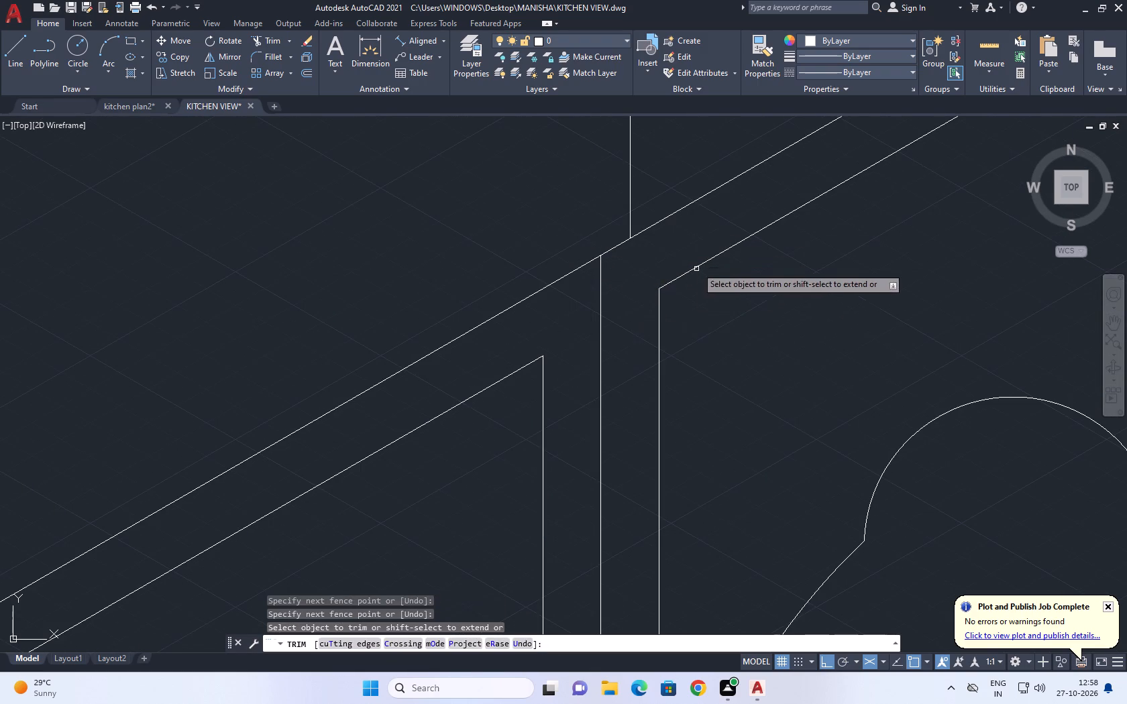
# Trim the overhanging ends where the new vertical border line crosses the second door's bottom border line.
pyautogui.scroll(-4, 688, 257)
pyautogui.moveTo(784, 335); pyautogui.dragTo(699, 176, button='middle')
pyautogui.scroll(-1, 691, 213)
pyautogui.scroll(7, 638, 377)
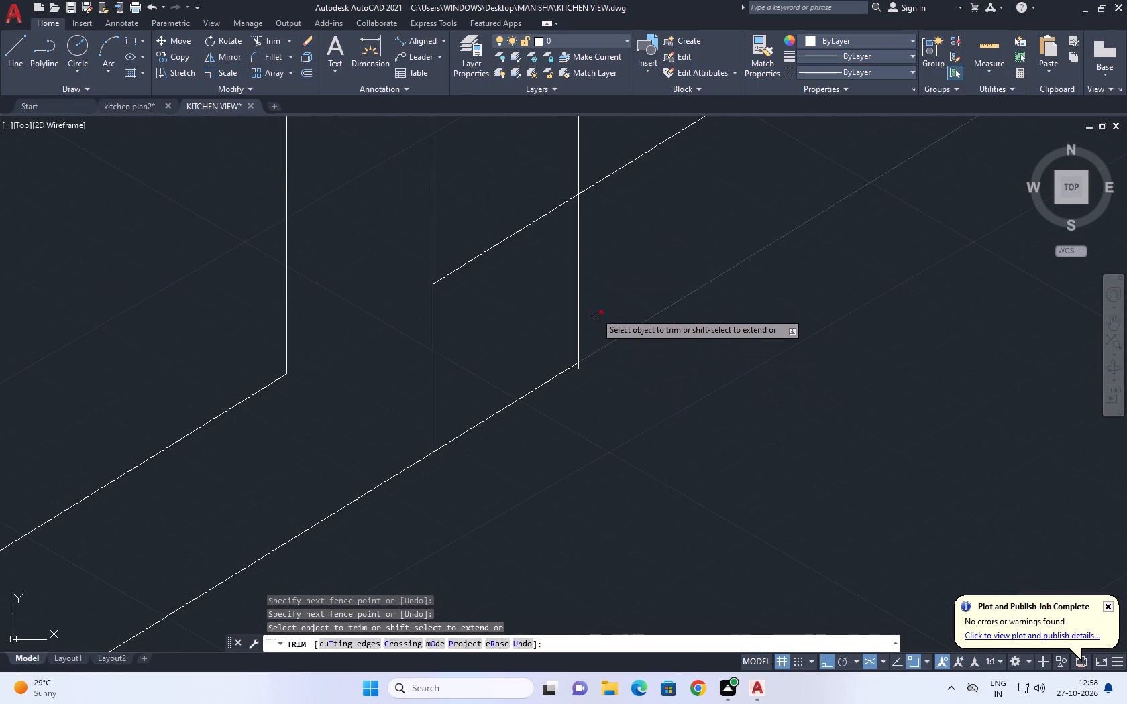
pyautogui.click(600, 259)
pyautogui.click(500, 199)
pyautogui.scroll(3, 563, 368)
pyautogui.click(619, 375)
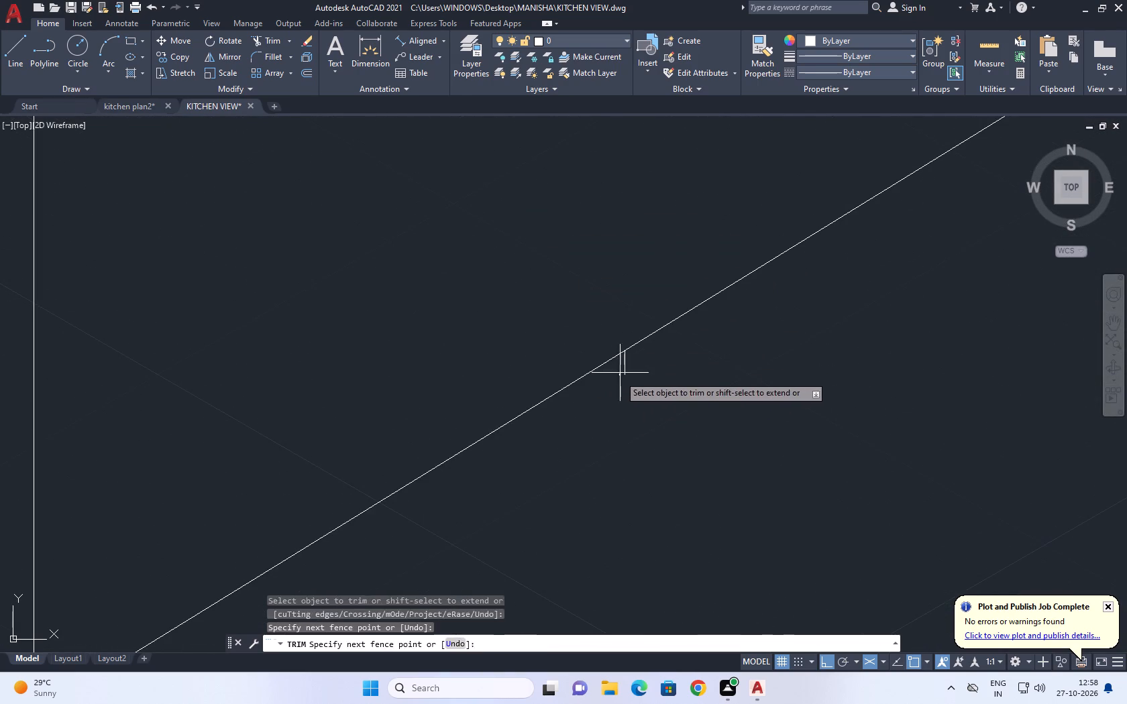
pyautogui.click(628, 365)
pyautogui.scroll(-11, 614, 385)
pyautogui.press('Escape')
# Delete the long hidden rear bottom edge of the upper cabinets that runs diagonally across the doors.
pyautogui.scroll(1, 748, 357)
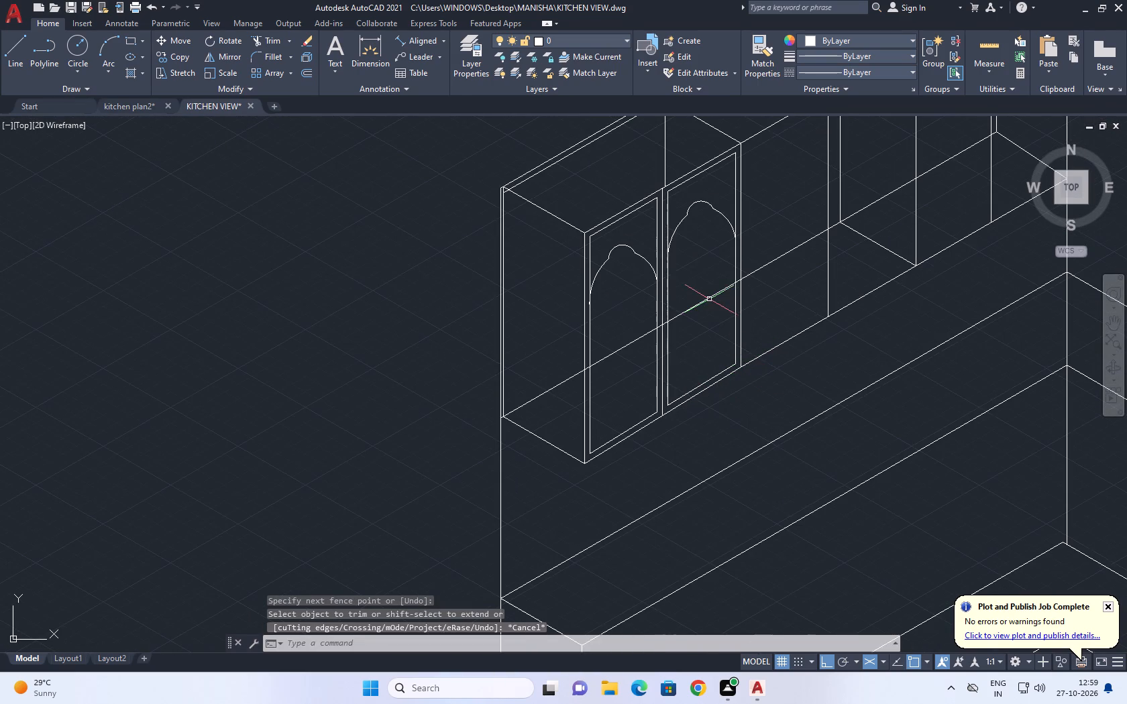
pyautogui.moveTo(702, 312); pyautogui.dragTo(615, 399, button='middle')
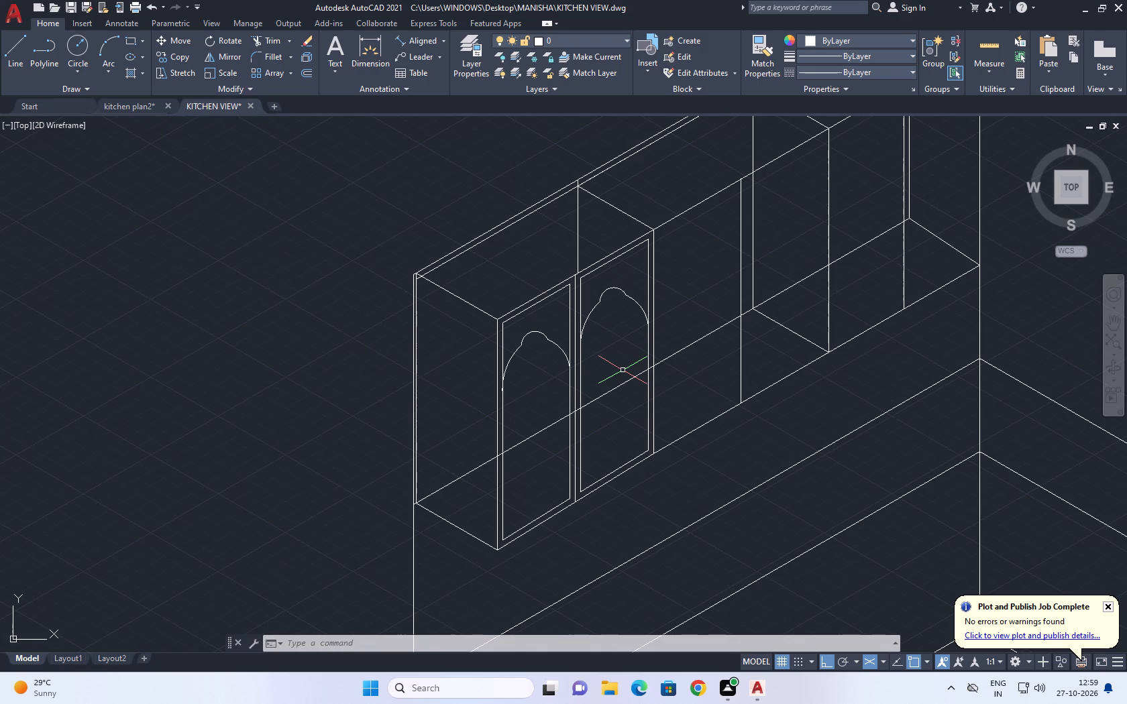
pyautogui.moveTo(667, 335); pyautogui.dragTo(615, 361, button='middle')
pyautogui.click(637, 384)
pyautogui.click(632, 369)
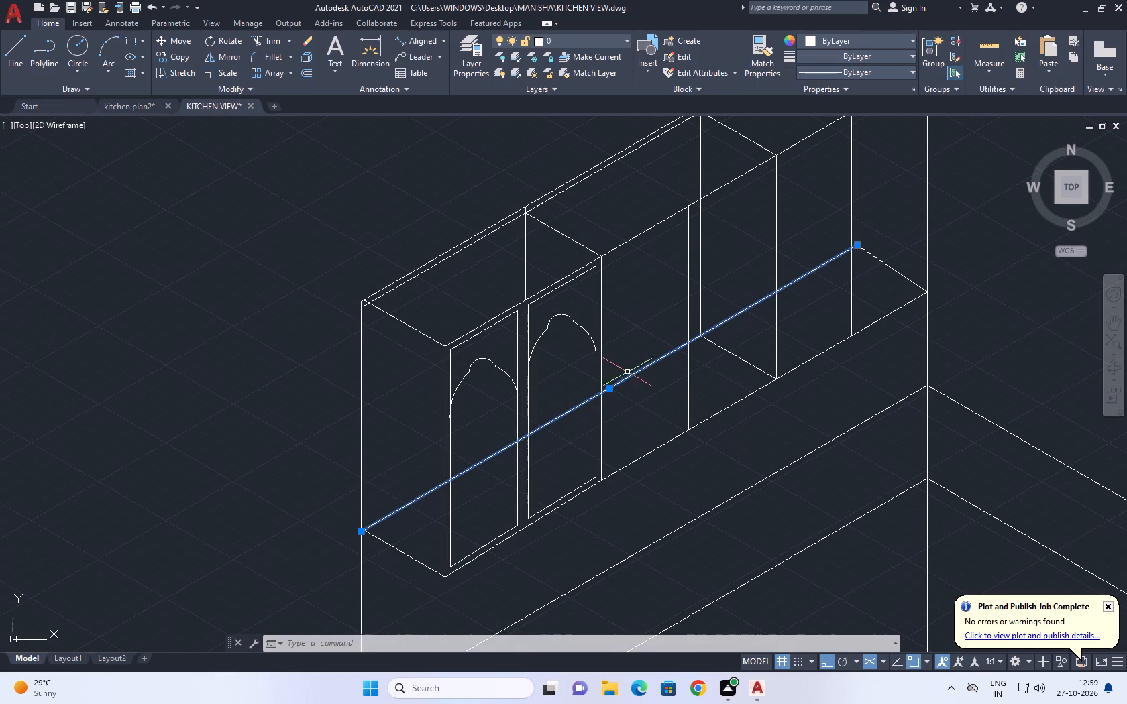
pyautogui.moveTo(685, 410); pyautogui.dragTo(484, 344, button='middle')
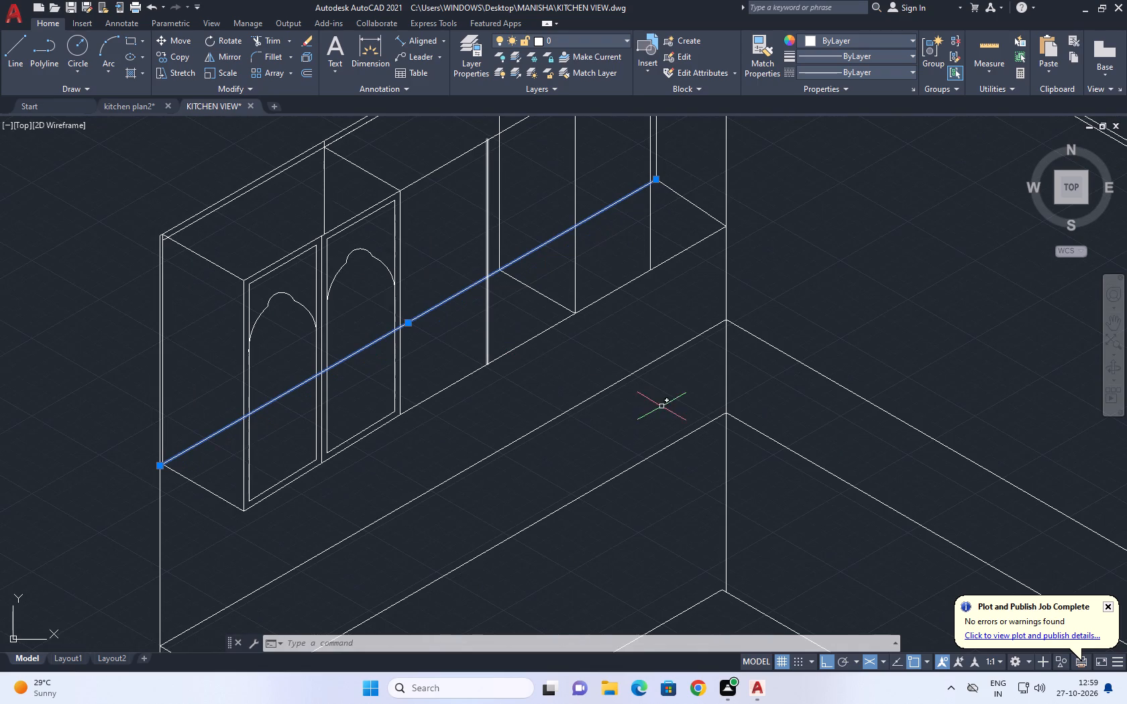
pyautogui.moveTo(661, 406); pyautogui.dragTo(618, 387, button='middle')
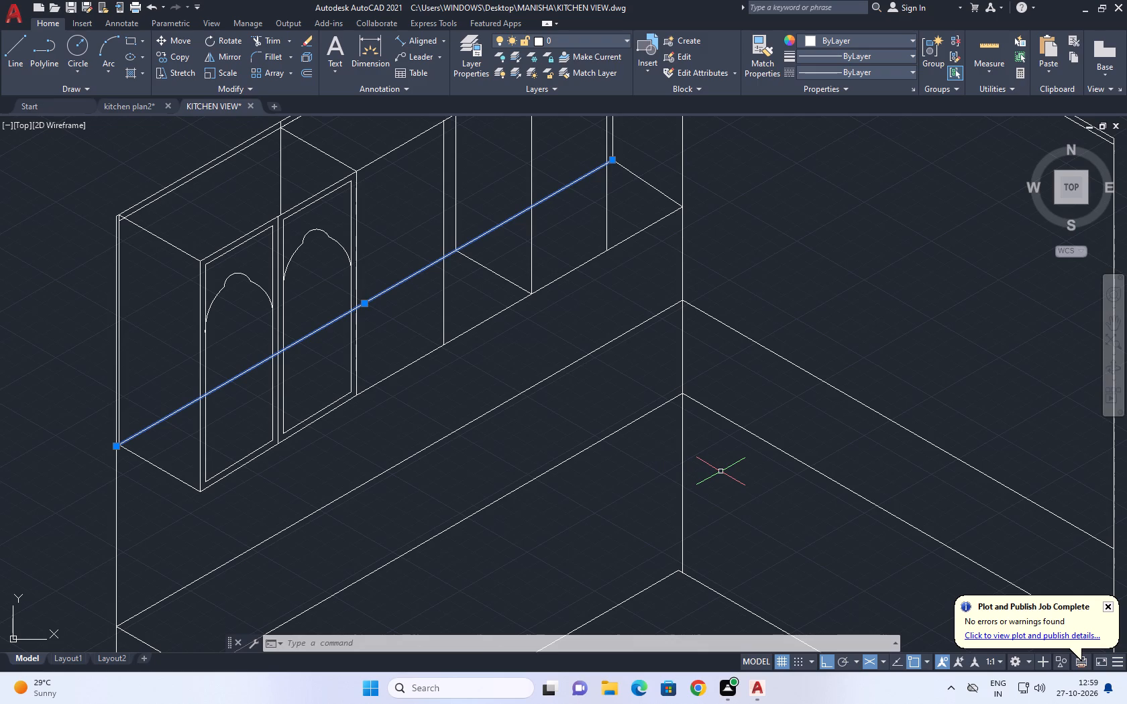
pyautogui.moveTo(330, 350); pyautogui.dragTo(393, 423, button='middle')
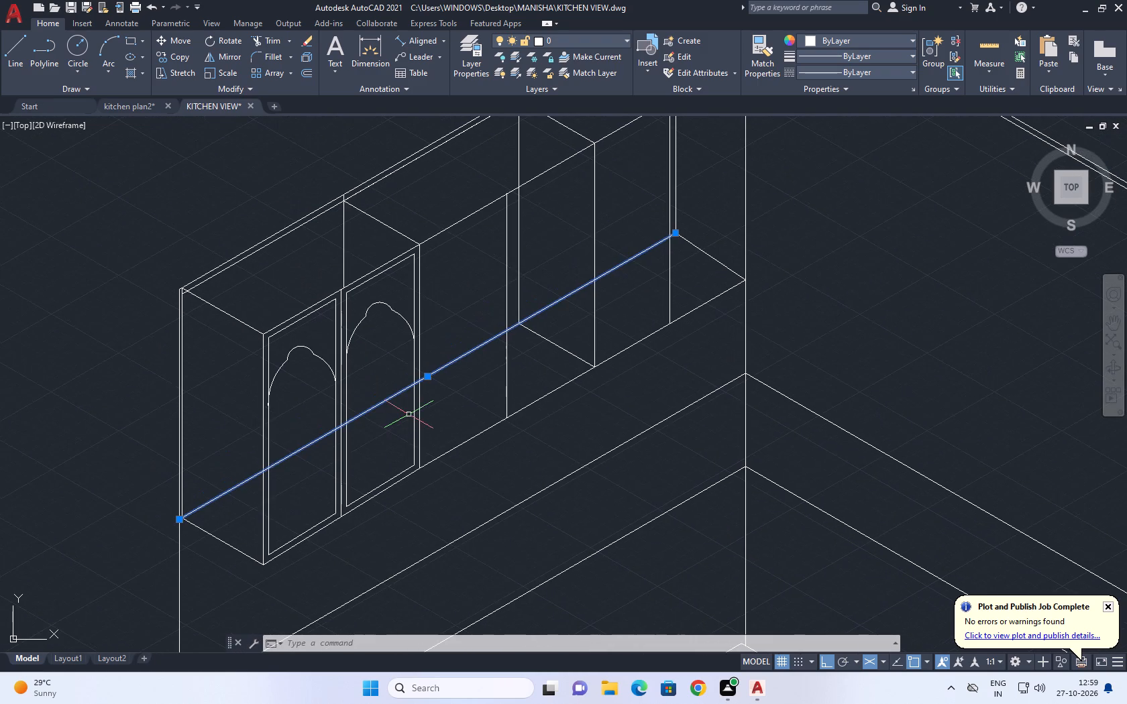
pyautogui.press('Delete')
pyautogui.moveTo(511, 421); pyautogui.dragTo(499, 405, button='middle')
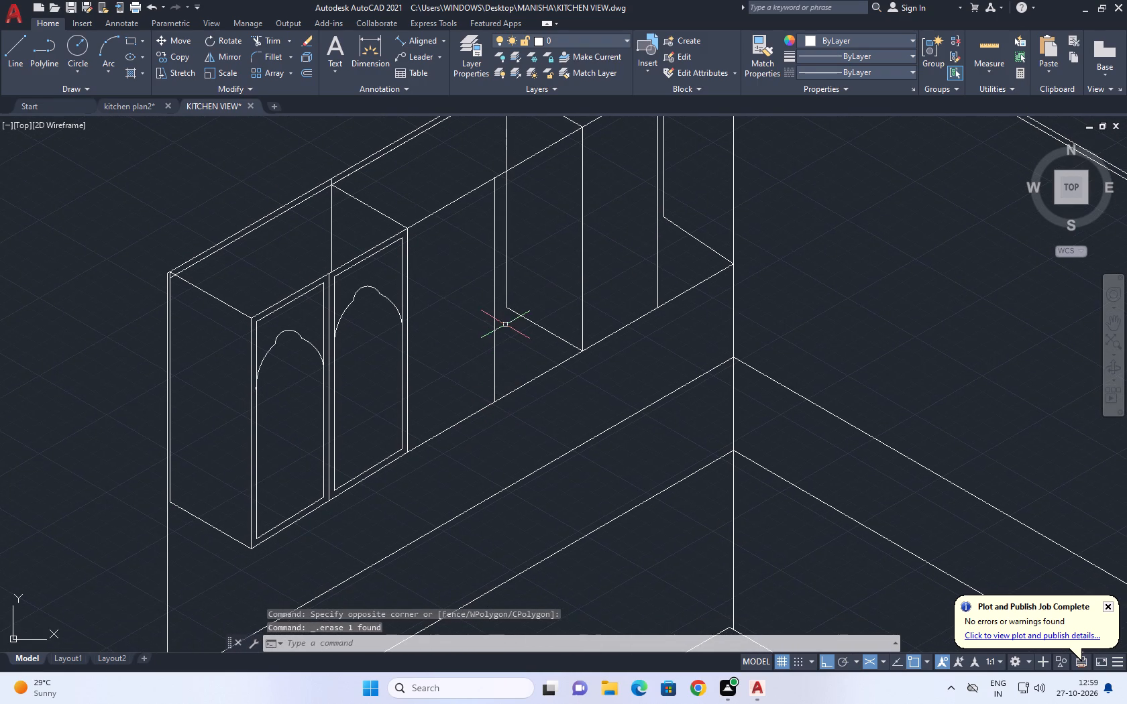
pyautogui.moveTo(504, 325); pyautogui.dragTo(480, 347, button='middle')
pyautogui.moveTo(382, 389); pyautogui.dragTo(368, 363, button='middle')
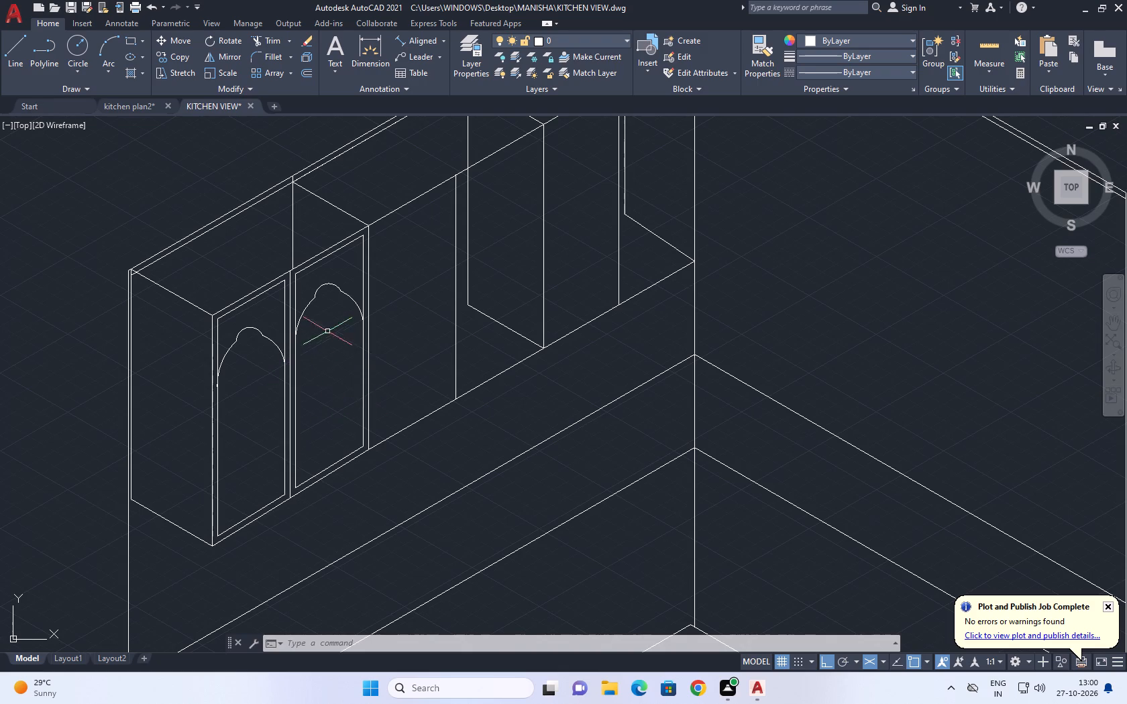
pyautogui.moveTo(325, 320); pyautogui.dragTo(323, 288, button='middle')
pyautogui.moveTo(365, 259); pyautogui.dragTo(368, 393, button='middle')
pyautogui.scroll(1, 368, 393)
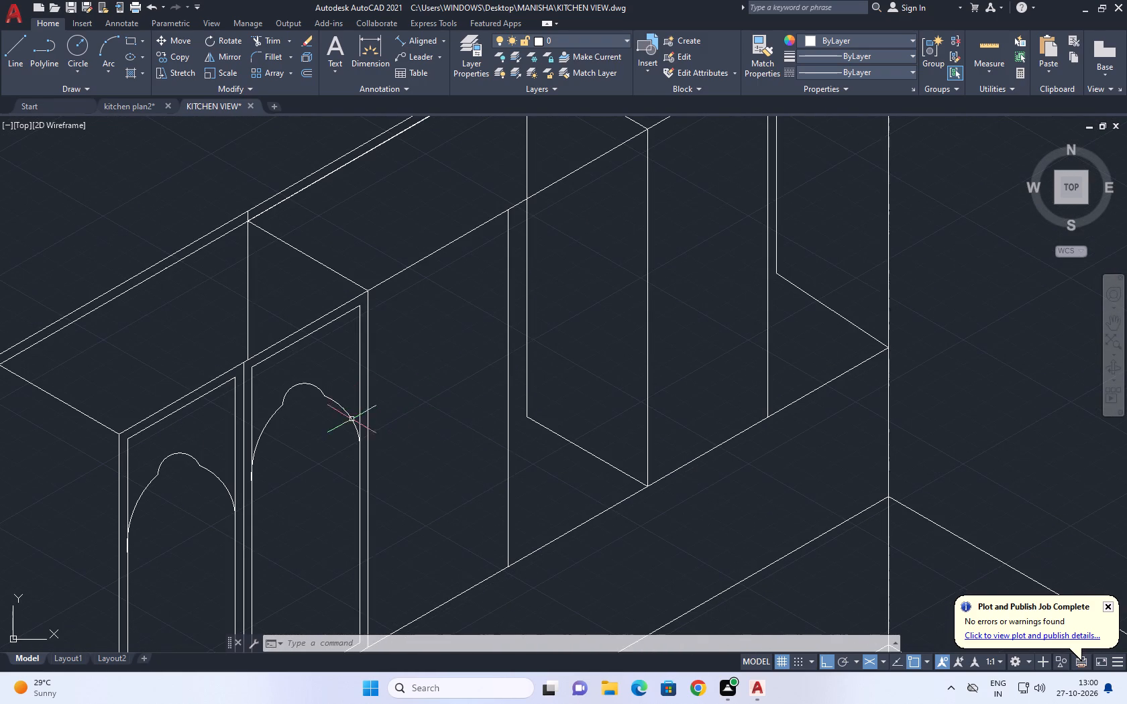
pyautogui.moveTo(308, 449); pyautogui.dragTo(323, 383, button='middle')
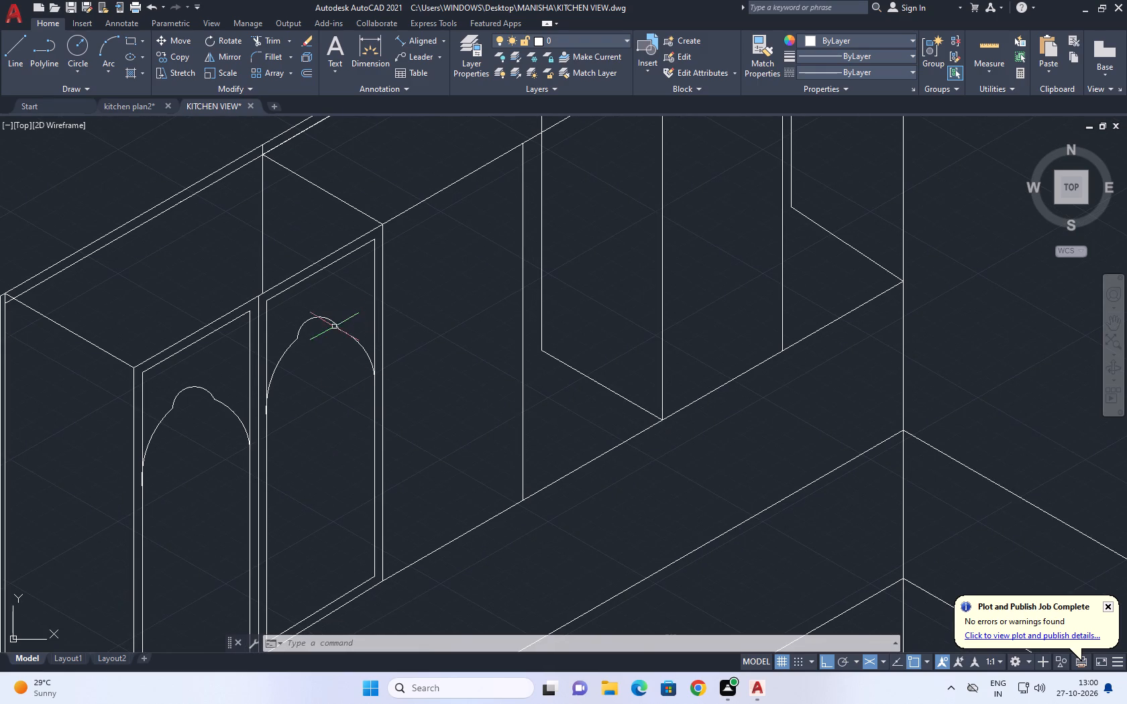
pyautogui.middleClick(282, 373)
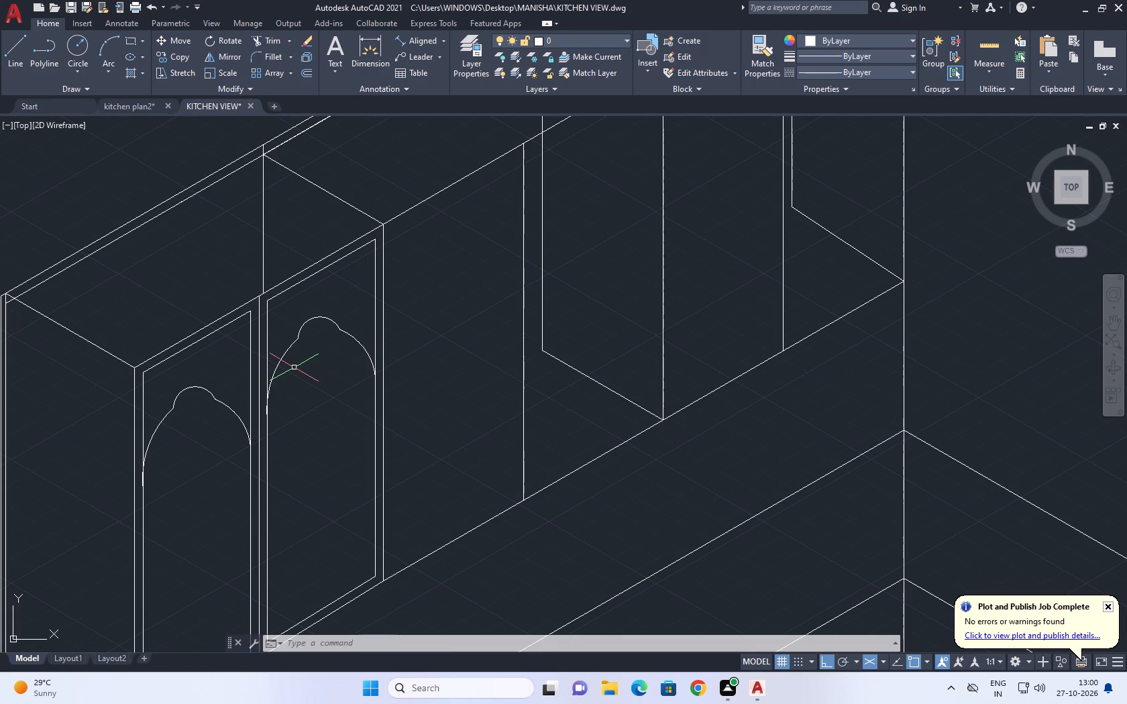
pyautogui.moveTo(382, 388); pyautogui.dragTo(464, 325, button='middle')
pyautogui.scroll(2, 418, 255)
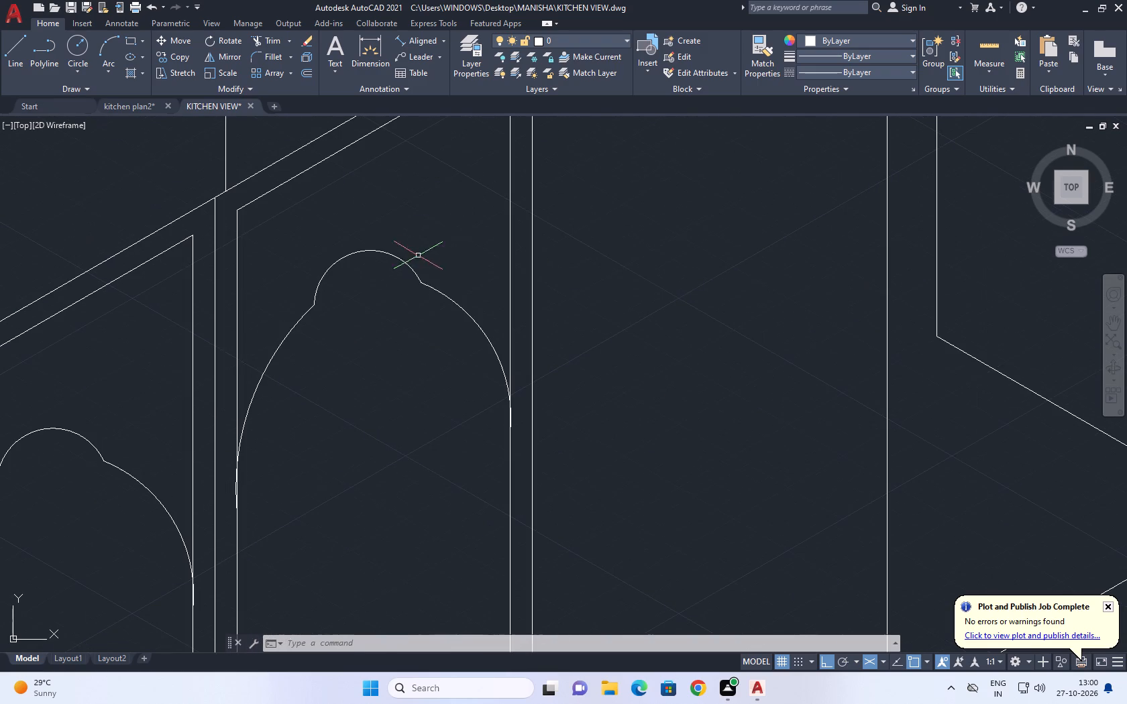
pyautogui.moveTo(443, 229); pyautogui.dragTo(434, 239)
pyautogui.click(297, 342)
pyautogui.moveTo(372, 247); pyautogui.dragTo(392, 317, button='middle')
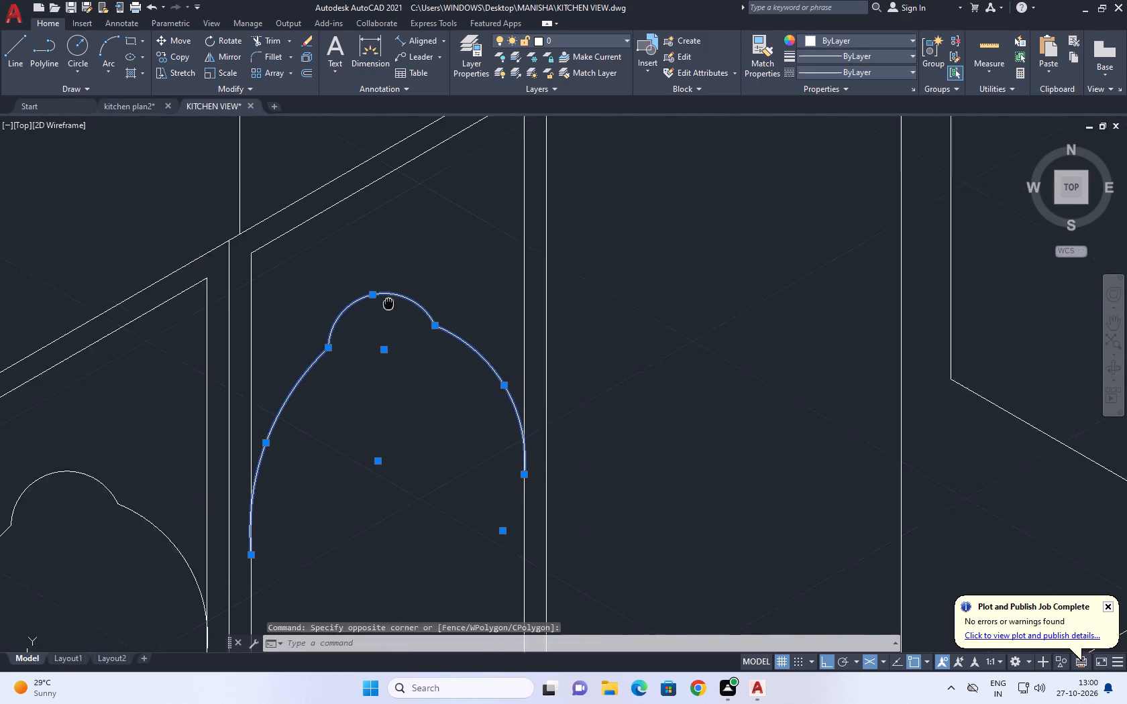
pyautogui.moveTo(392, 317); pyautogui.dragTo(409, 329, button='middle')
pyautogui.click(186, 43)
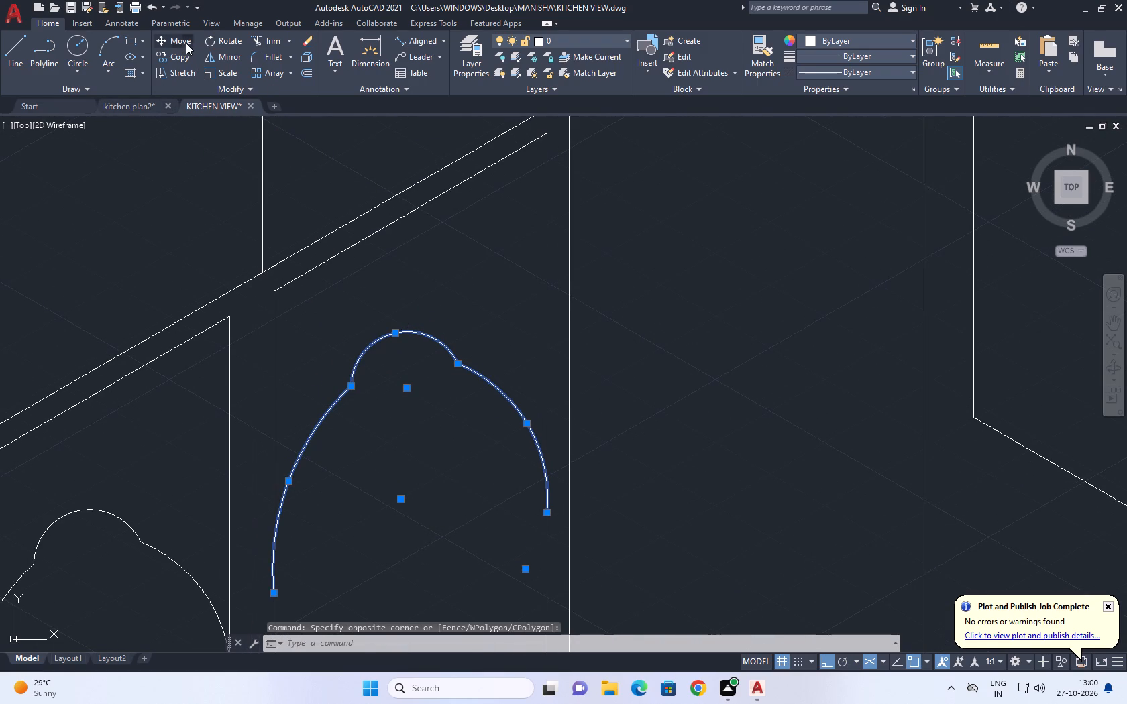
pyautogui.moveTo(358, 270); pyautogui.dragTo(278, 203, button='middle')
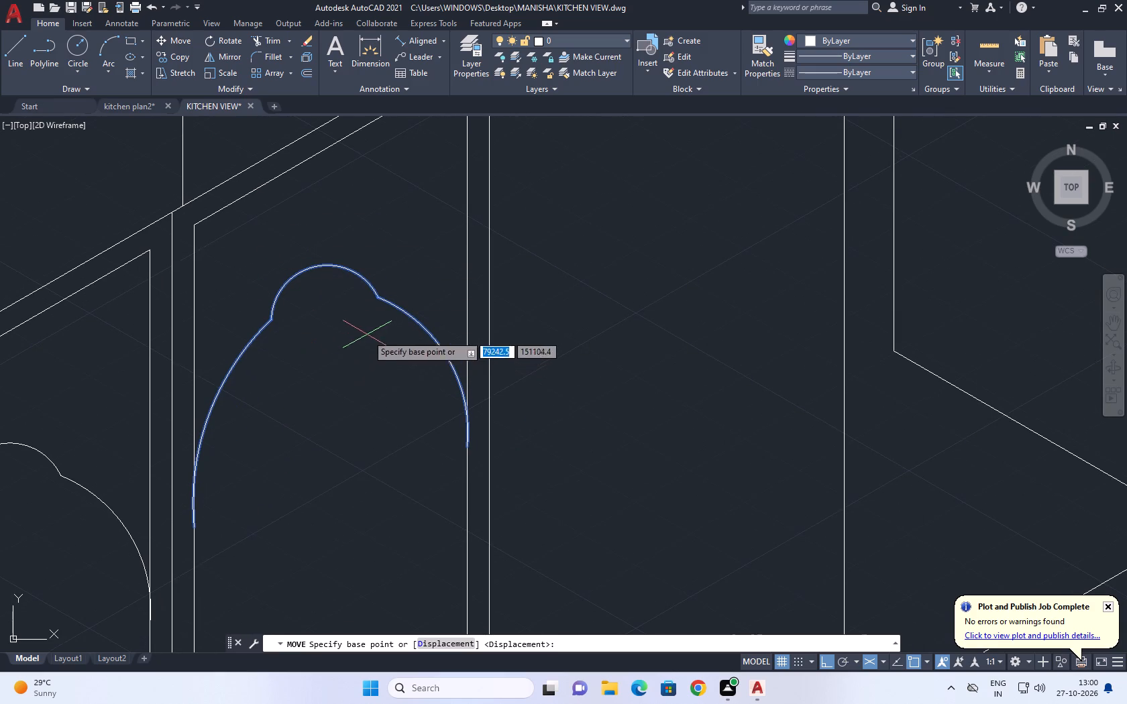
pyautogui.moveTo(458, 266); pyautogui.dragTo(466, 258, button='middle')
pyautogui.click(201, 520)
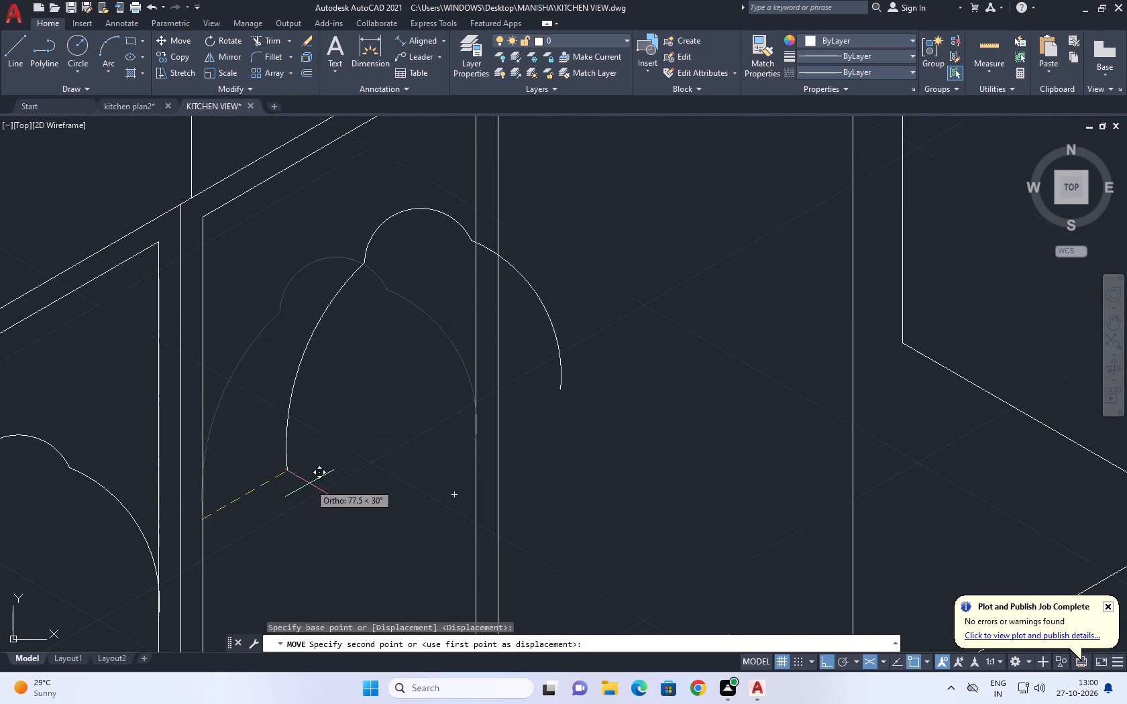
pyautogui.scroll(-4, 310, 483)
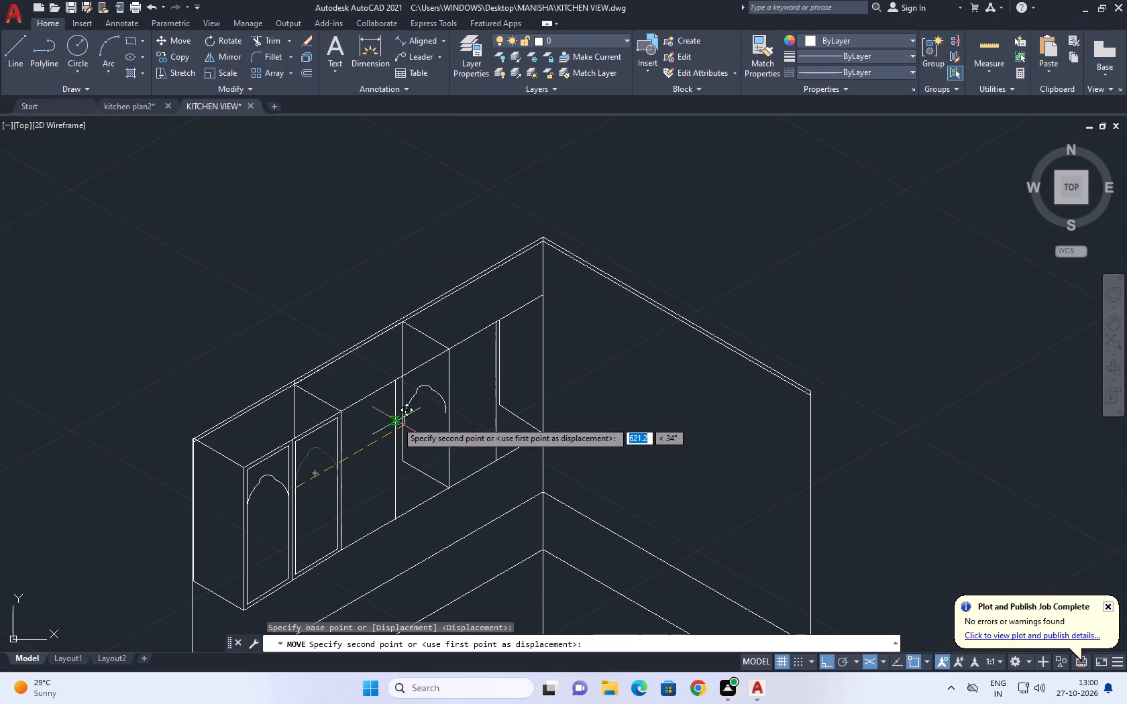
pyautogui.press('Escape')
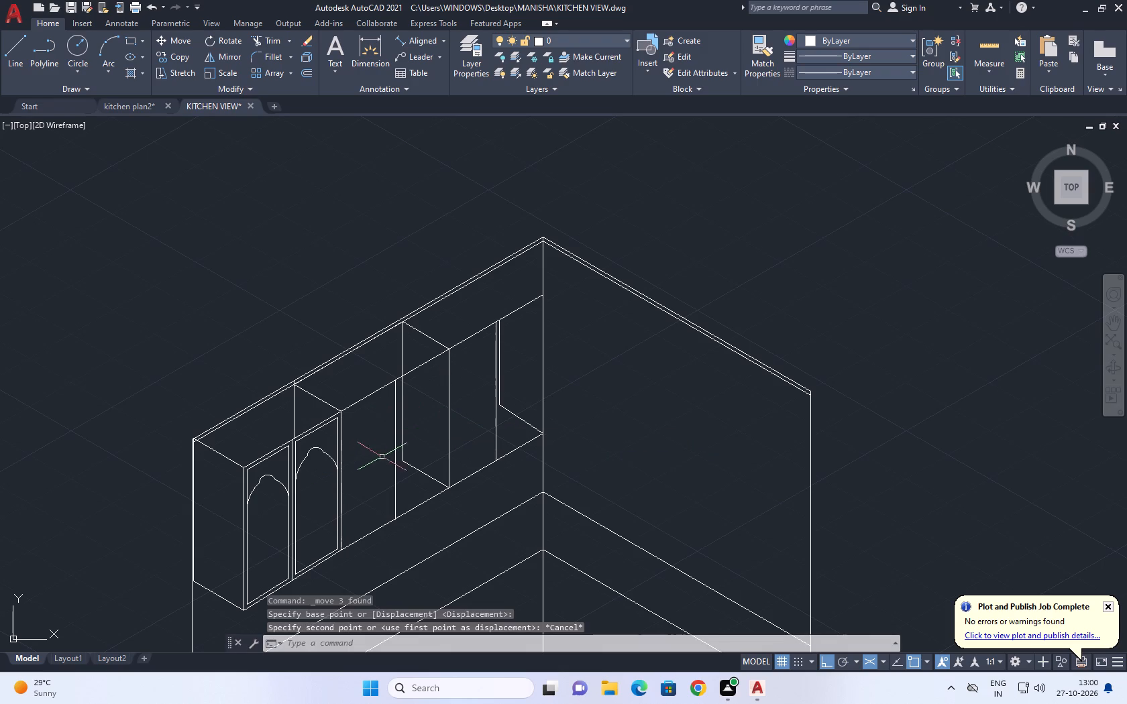
# Shorten the hidden rear vertical line behind the fourth door so its lower end stops at the cabinets' front top edge.
pyautogui.moveTo(460, 412); pyautogui.dragTo(442, 345, button='middle')
pyautogui.moveTo(357, 404); pyautogui.dragTo(360, 428, button='middle')
pyautogui.middleClick(360, 428)
pyautogui.scroll(1, 393, 417)
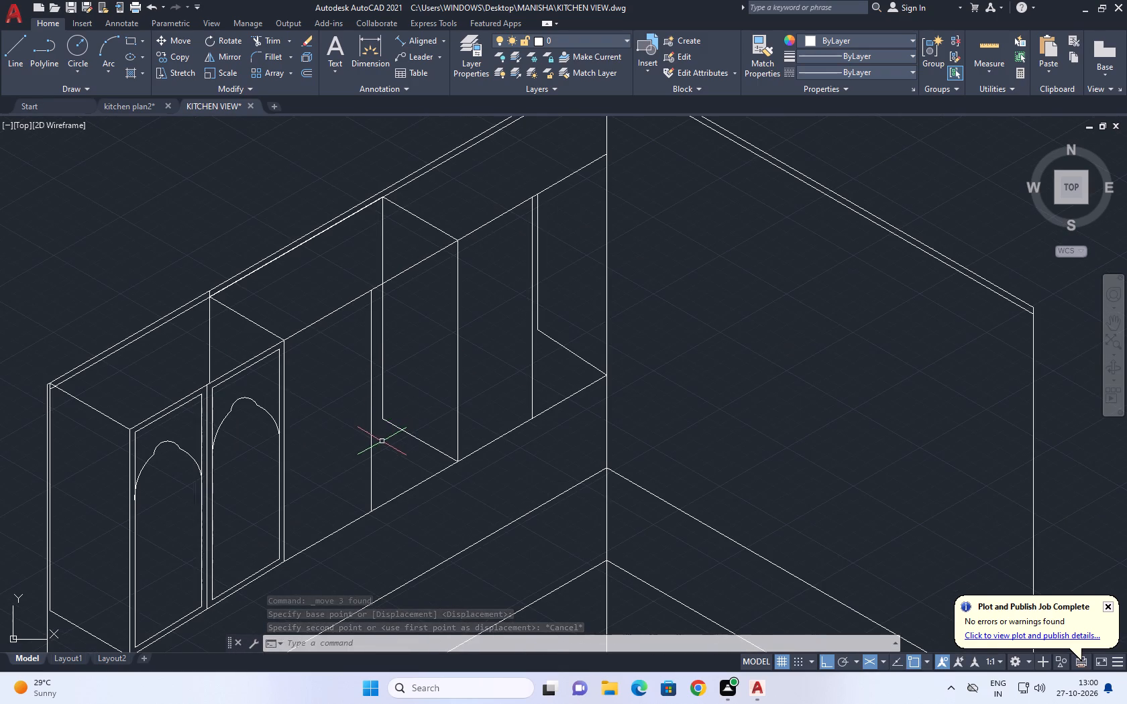
pyautogui.click(384, 361)
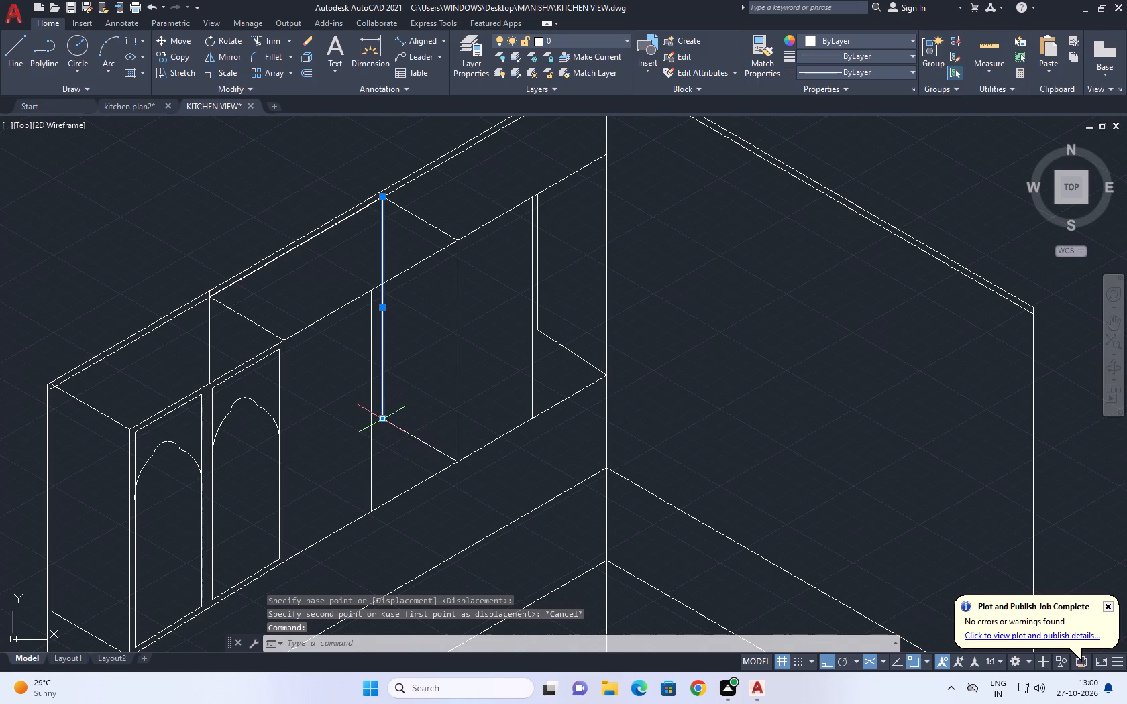
pyautogui.click(384, 417)
pyautogui.click(382, 284)
pyautogui.press('Escape')
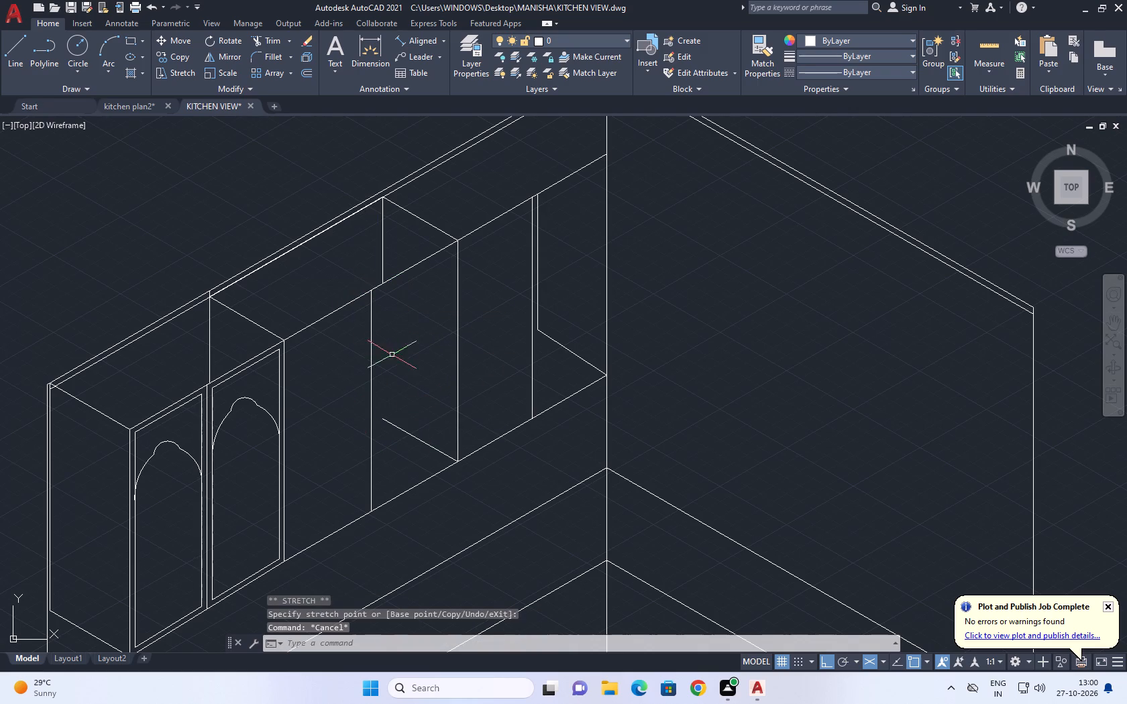
# Delete the short hidden bottom depth edge running back from the fourth door's far lower corner.
pyautogui.click(398, 421)
pyautogui.click(392, 437)
pyautogui.click(384, 417)
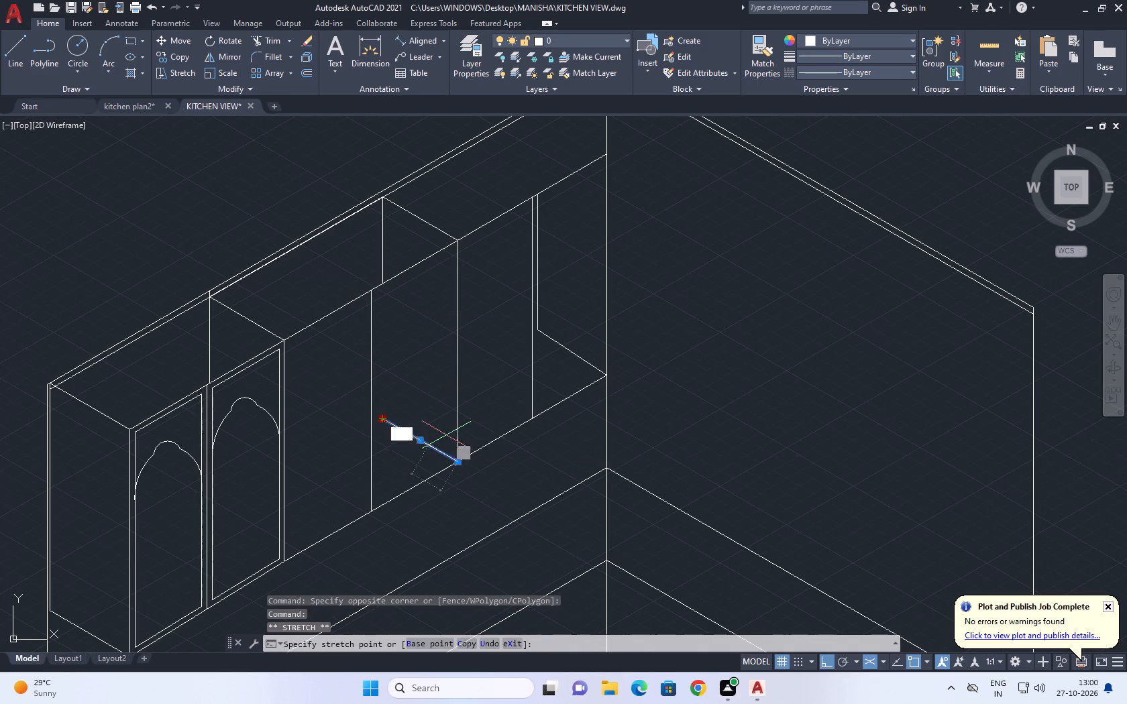
pyautogui.press('Escape')
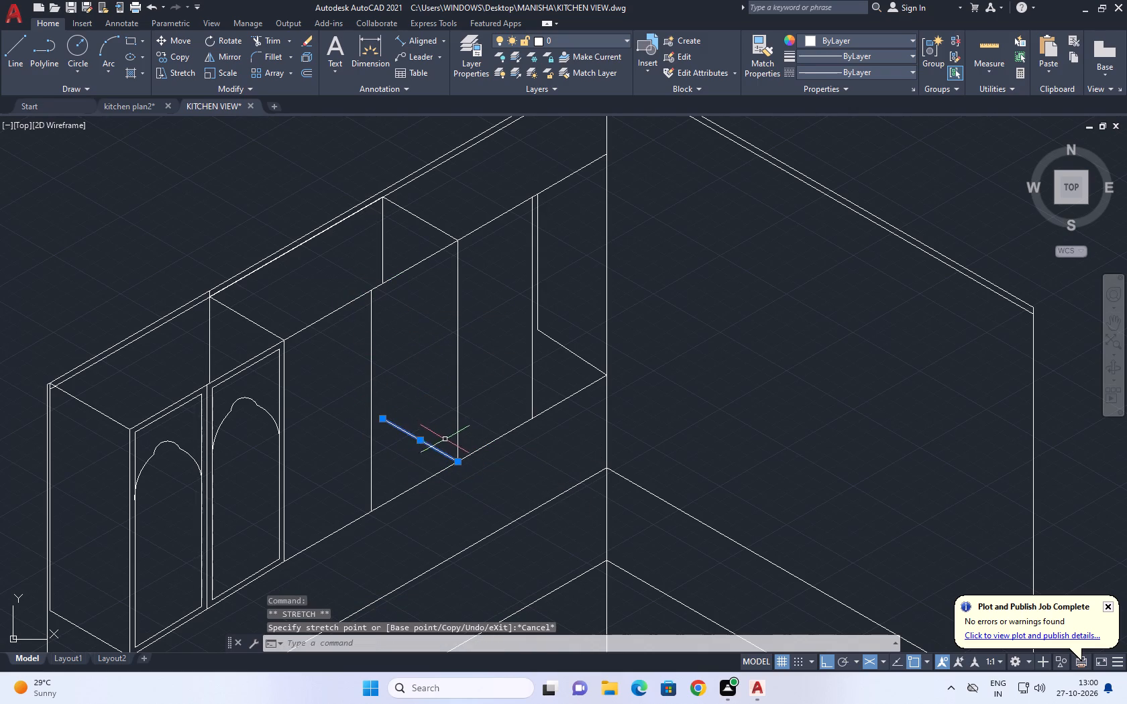
pyautogui.press('Delete')
# Copy the vertical line dividing the third and fourth doors 20 mm into the fourth door along the 30° isometric axis.
pyautogui.click(397, 442)
pyautogui.click(343, 432)
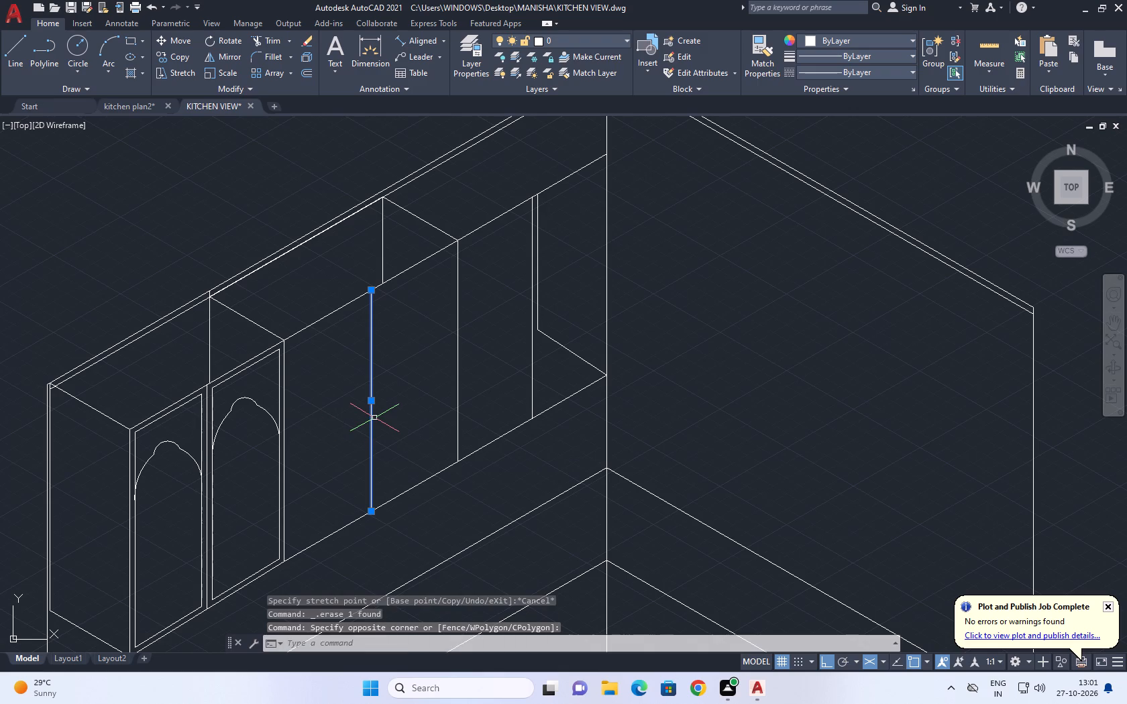
pyautogui.press('c')
pyautogui.press('o')
pyautogui.press('space')
pyautogui.click(372, 452)
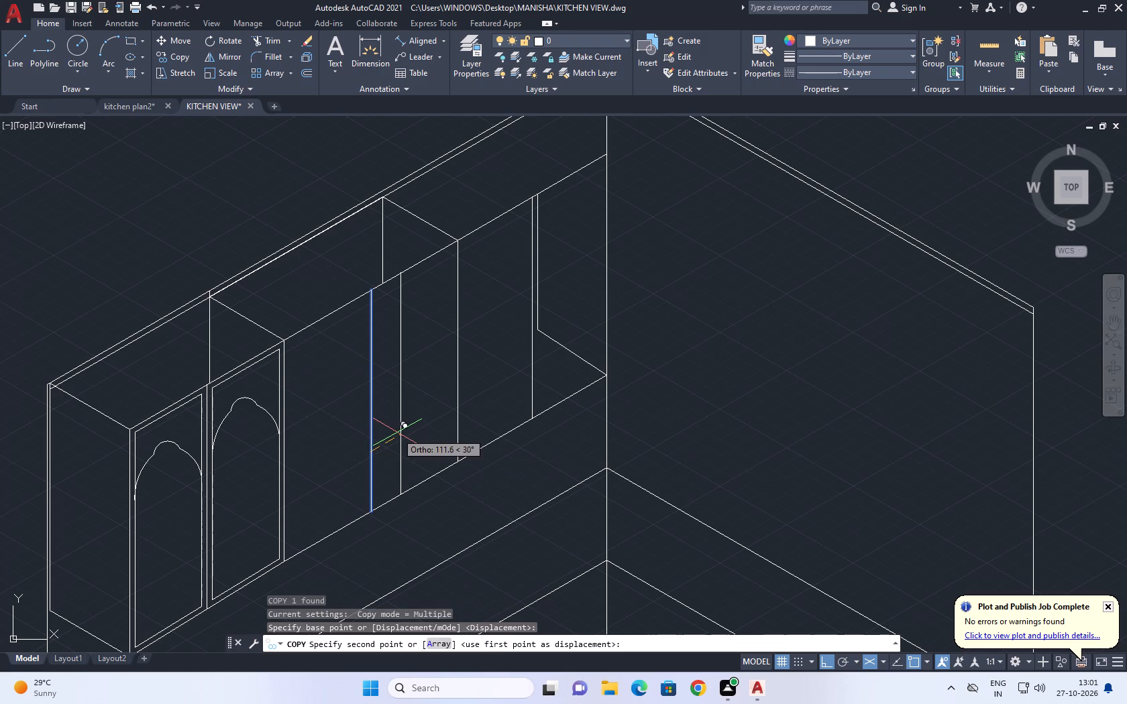
pyautogui.press('2')
pyautogui.press('0')
pyautogui.press('space')
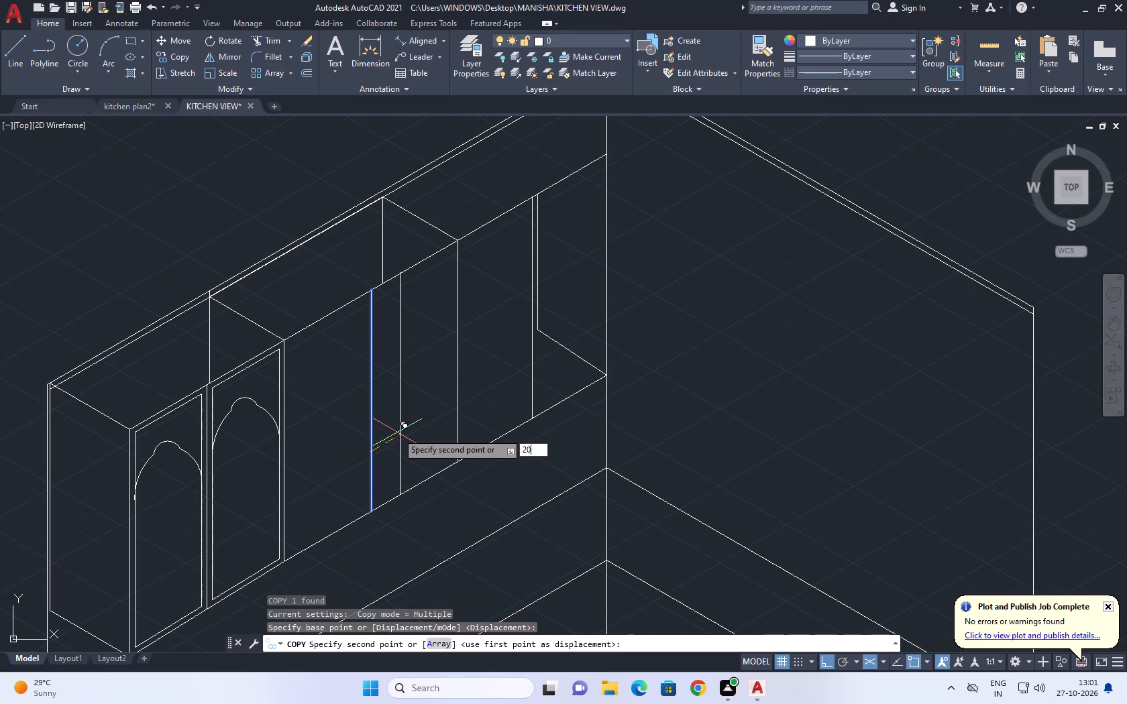
pyautogui.press('Escape')
# Copy the fourth door's far vertical edge 20 mm into the door along the 210° isometric direction.
pyautogui.click(449, 377)
pyautogui.click(454, 383)
pyautogui.click(461, 366)
pyautogui.click(451, 378)
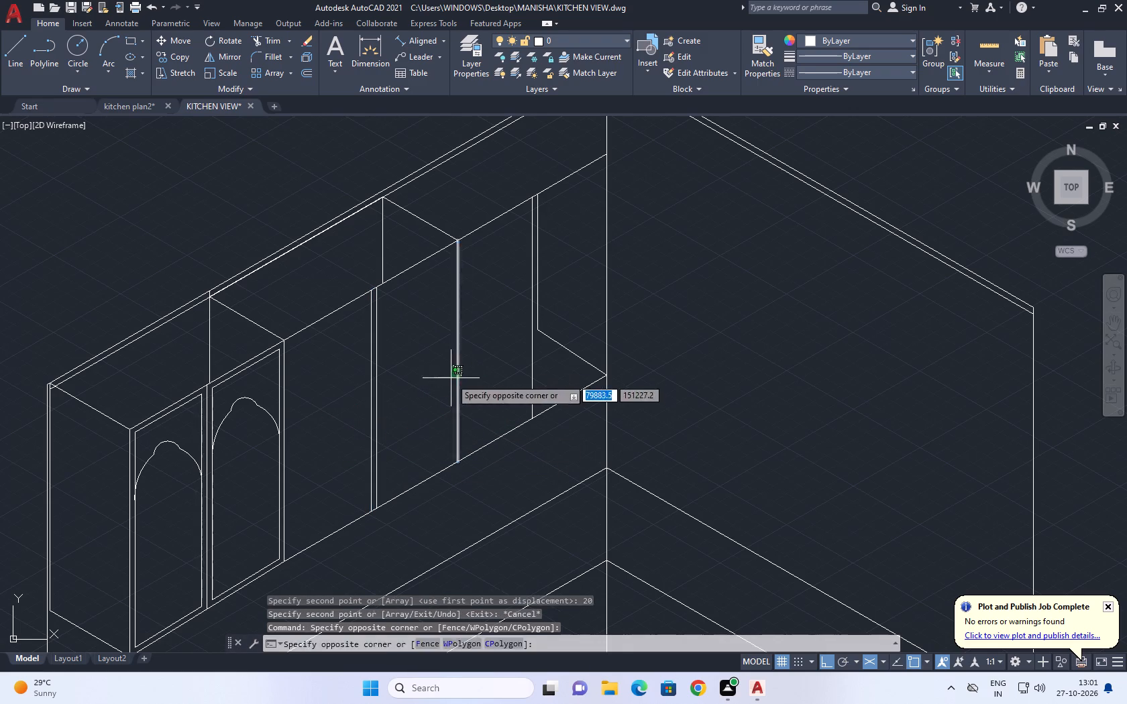
pyautogui.write('CO')
pyautogui.press('space')
pyautogui.moveTo(454, 355); pyautogui.dragTo(446, 361)
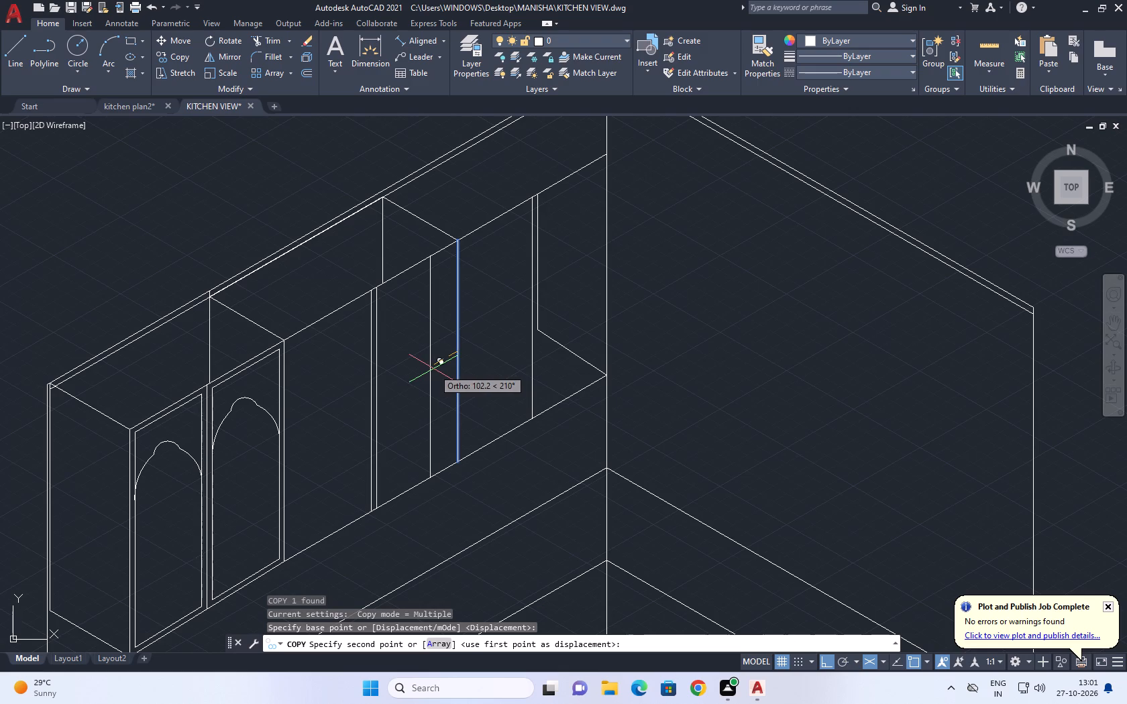
pyautogui.write('20')
pyautogui.press('space')
pyautogui.press('Escape')
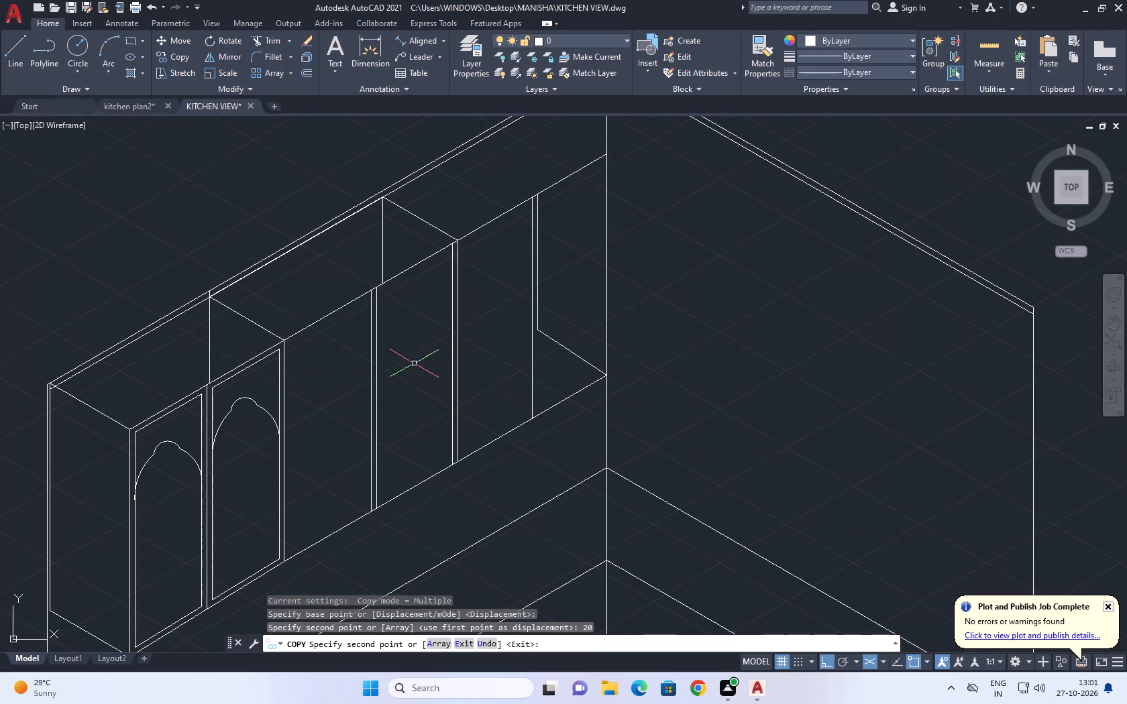
# Copy the top edge of the third and fourth doors 20 mm straight down, using the right isoplane.
pyautogui.moveTo(376, 365); pyautogui.dragTo(429, 406, button='middle')
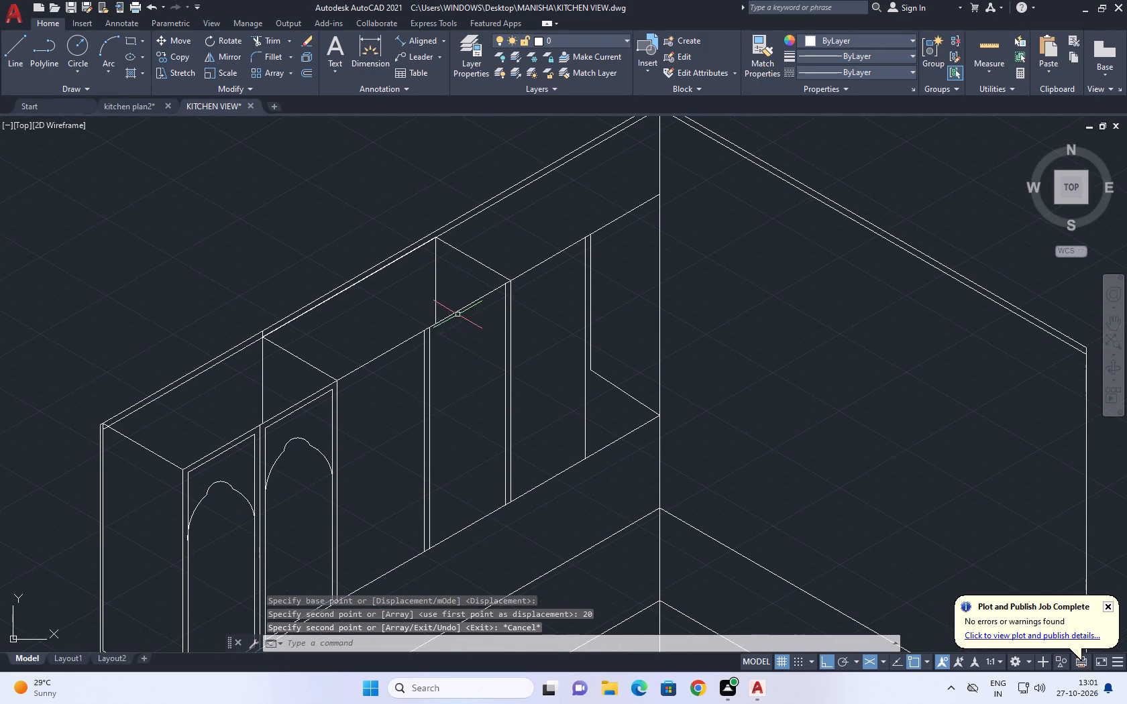
pyautogui.click(456, 312)
pyautogui.press('c')
pyautogui.write('O')
pyautogui.press('space')
pyautogui.click(449, 322)
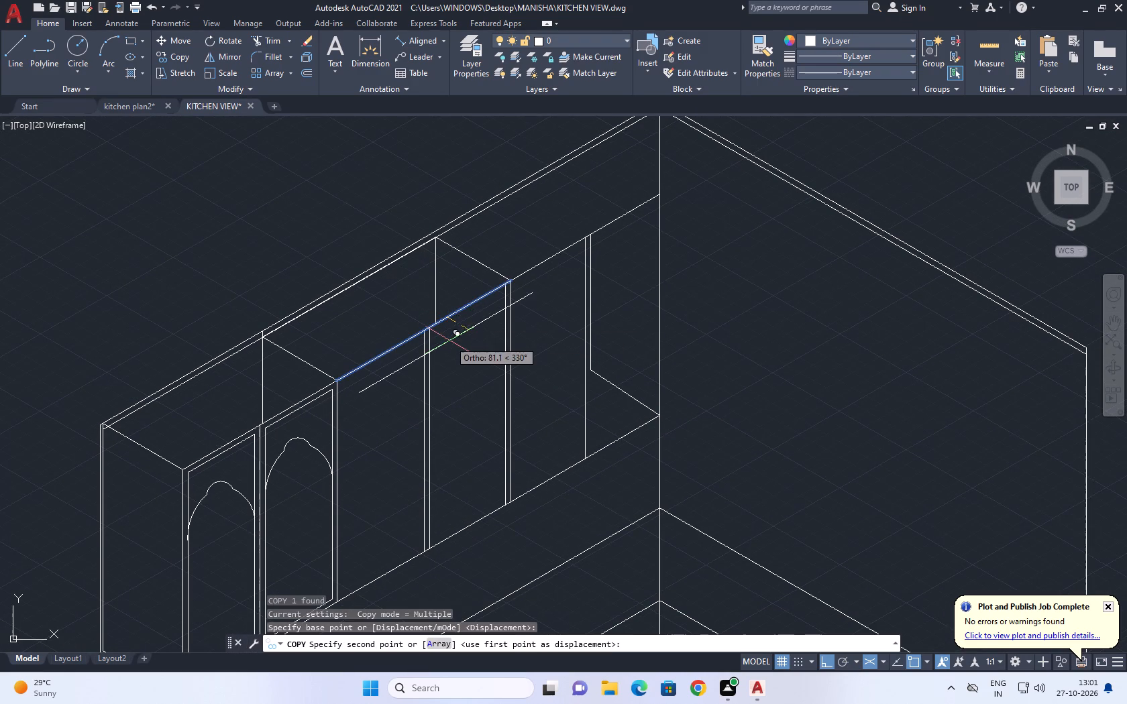
pyautogui.press('F5')
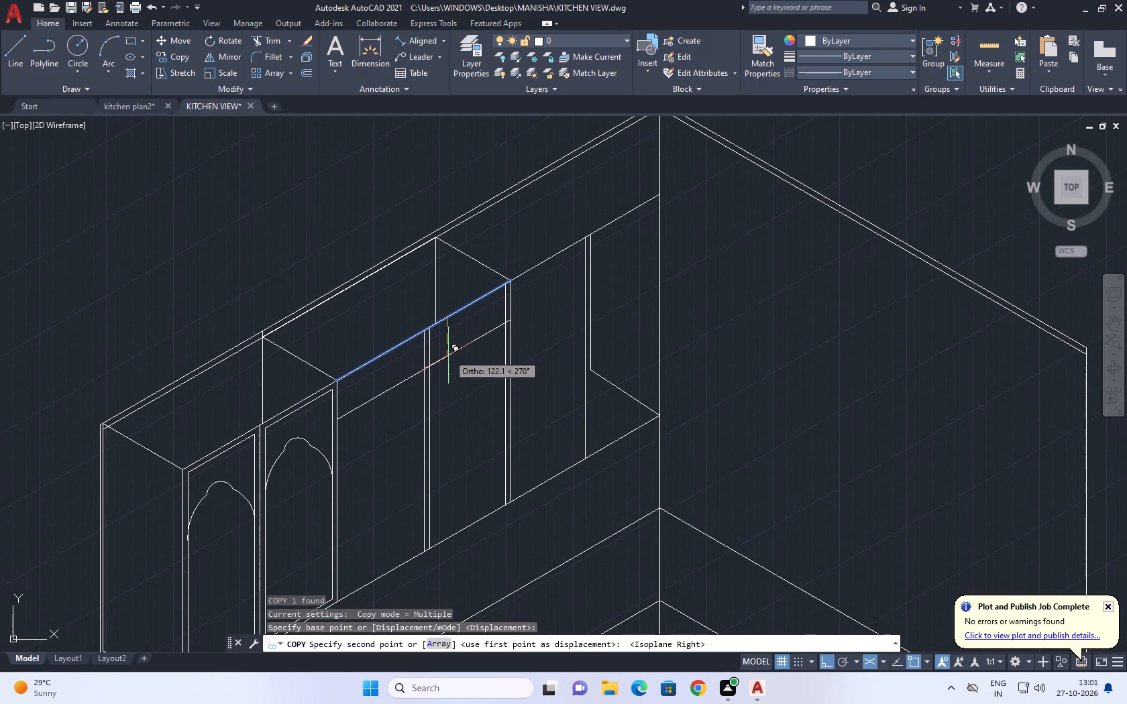
pyautogui.write('20')
pyautogui.press('space')
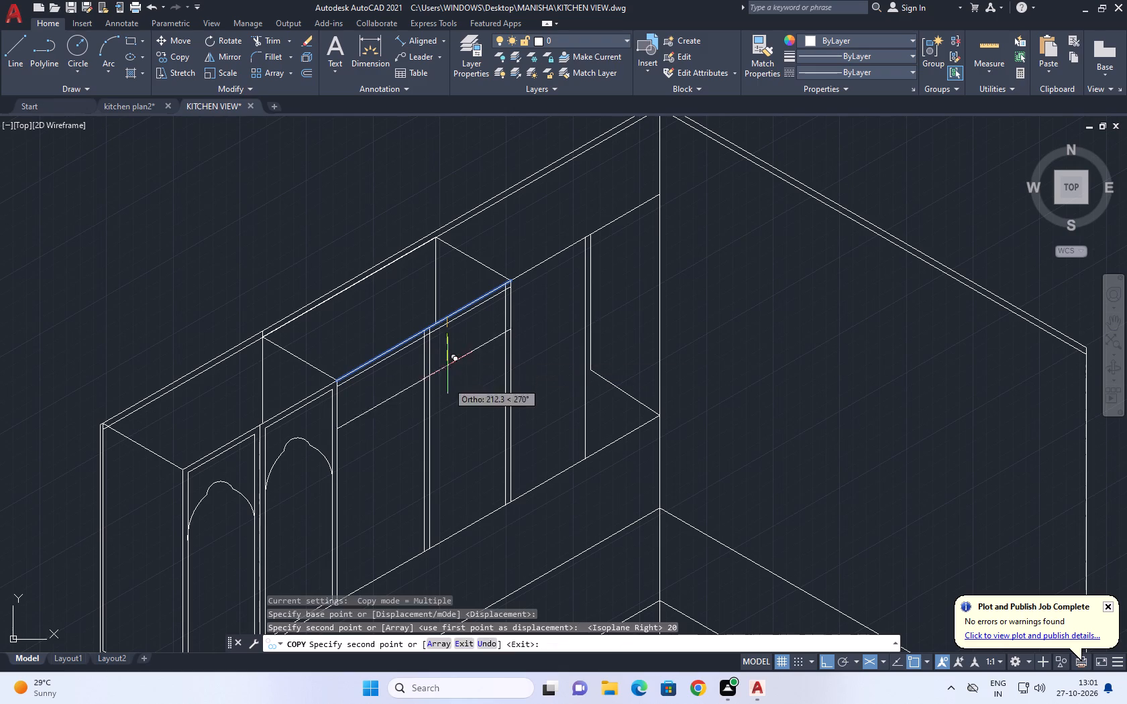
# Copy the bottom edge of the third and fourth doors 20 mm straight up.
pyautogui.press('Escape')
pyautogui.click(471, 524)
pyautogui.moveTo(469, 500); pyautogui.dragTo(469, 401, button='middle')
pyautogui.write('CO')
pyautogui.press('space')
pyautogui.click(453, 443)
pyautogui.write('20')
pyautogui.press('space')
pyautogui.press('Escape')
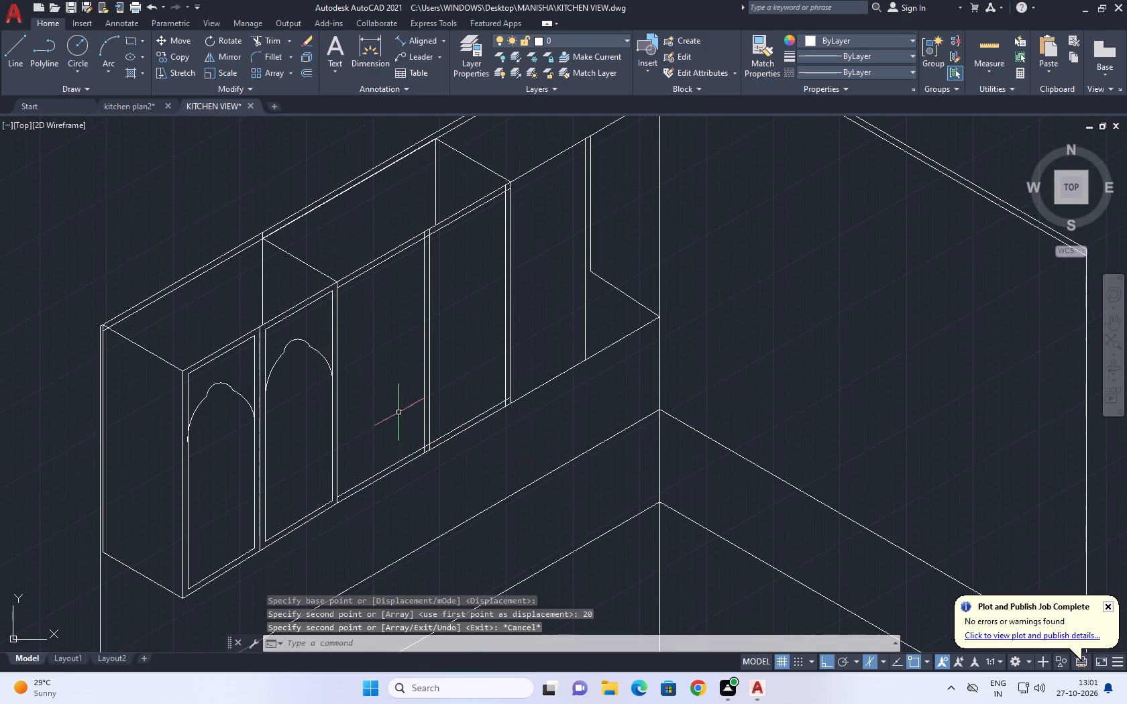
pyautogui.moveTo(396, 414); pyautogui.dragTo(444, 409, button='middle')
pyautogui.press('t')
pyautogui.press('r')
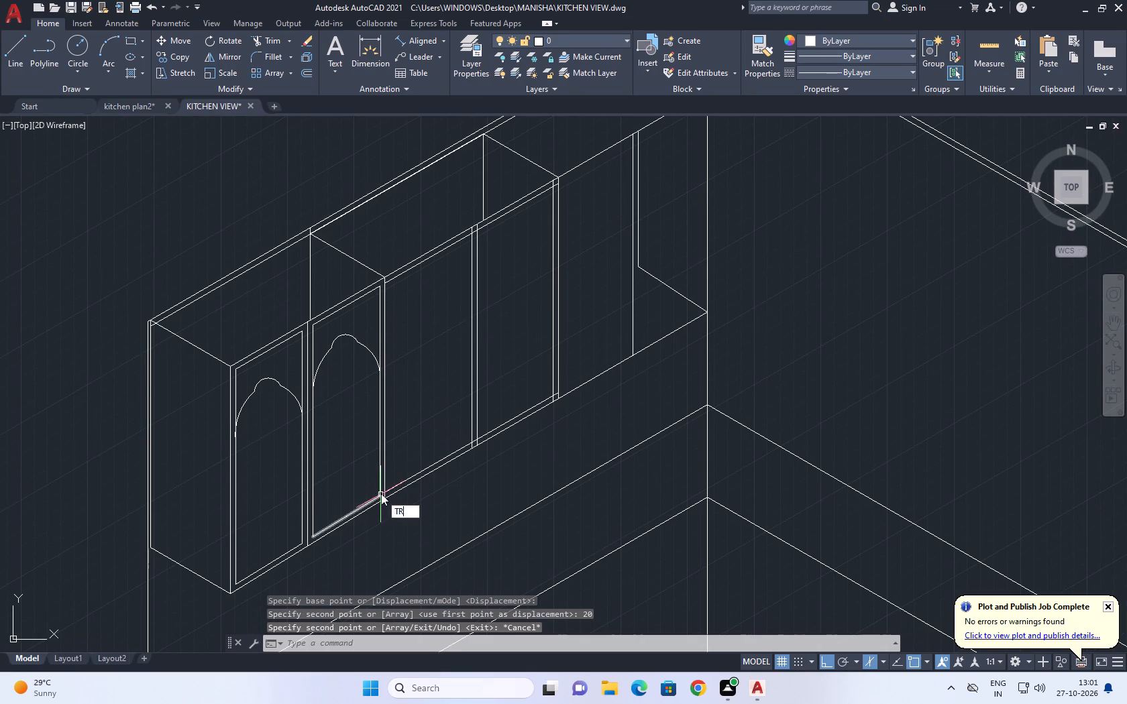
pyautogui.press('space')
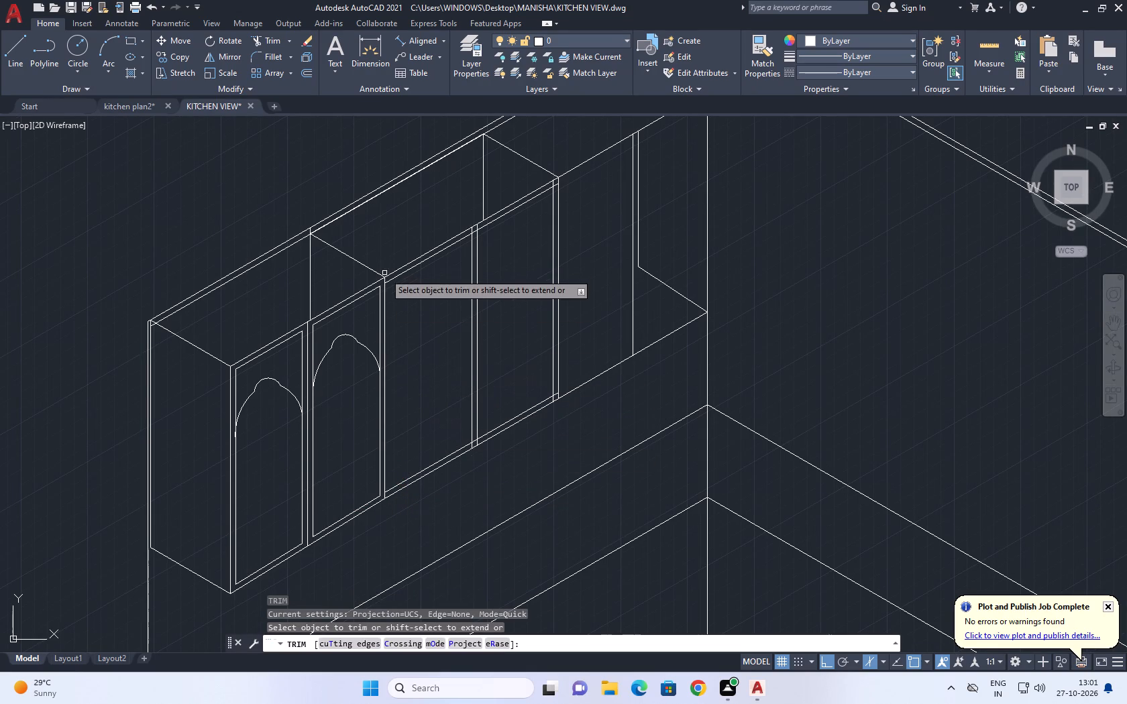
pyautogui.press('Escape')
# Copy the vertical line dividing the second and third doors 20 mm into the third door along the isometric axis.
pyautogui.click(384, 313)
pyautogui.write('CO')
pyautogui.press('space')
pyautogui.click(398, 362)
pyautogui.press('2')
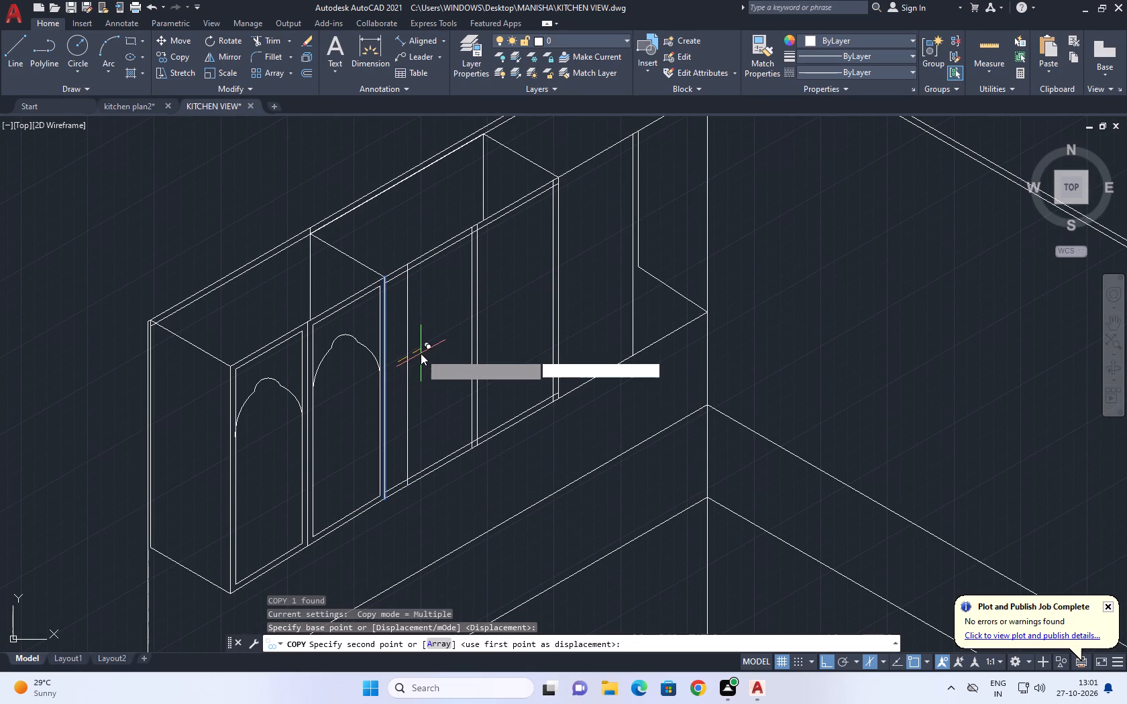
pyautogui.write('0')
pyautogui.press('space')
pyautogui.press('Escape')
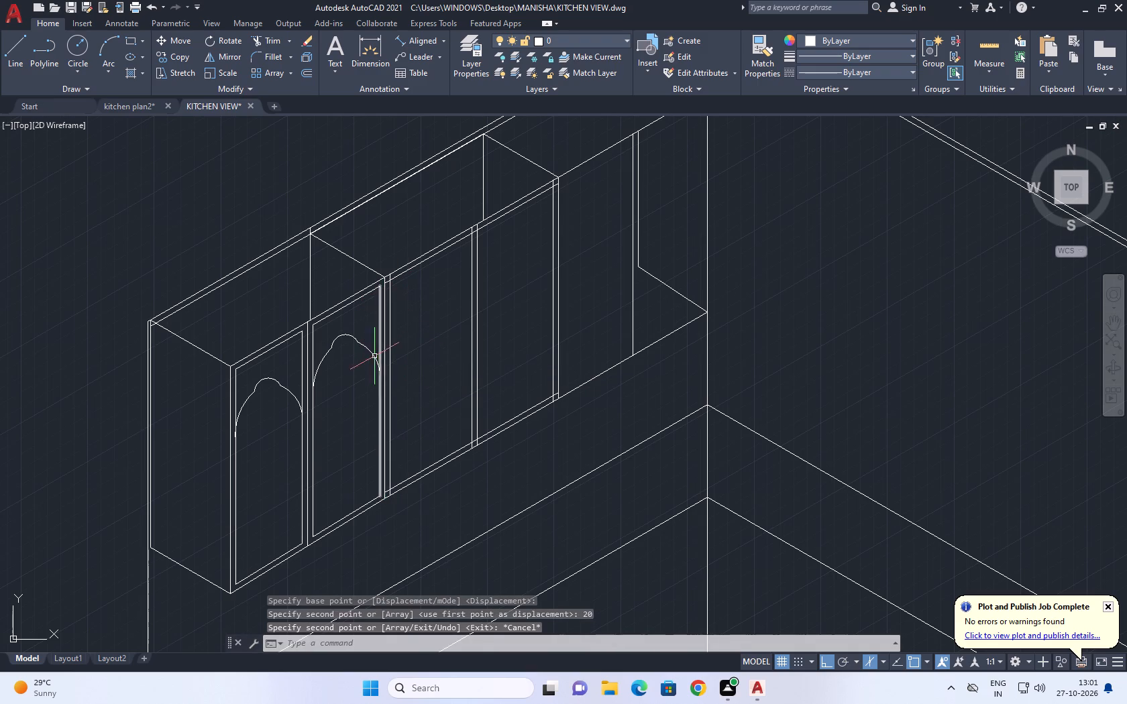
# Move the second door's three-arc arch motif into the third door, placing its near lower end on the near inner border line.
pyautogui.scroll(2, 360, 338)
pyautogui.click(366, 328)
pyautogui.click(274, 384)
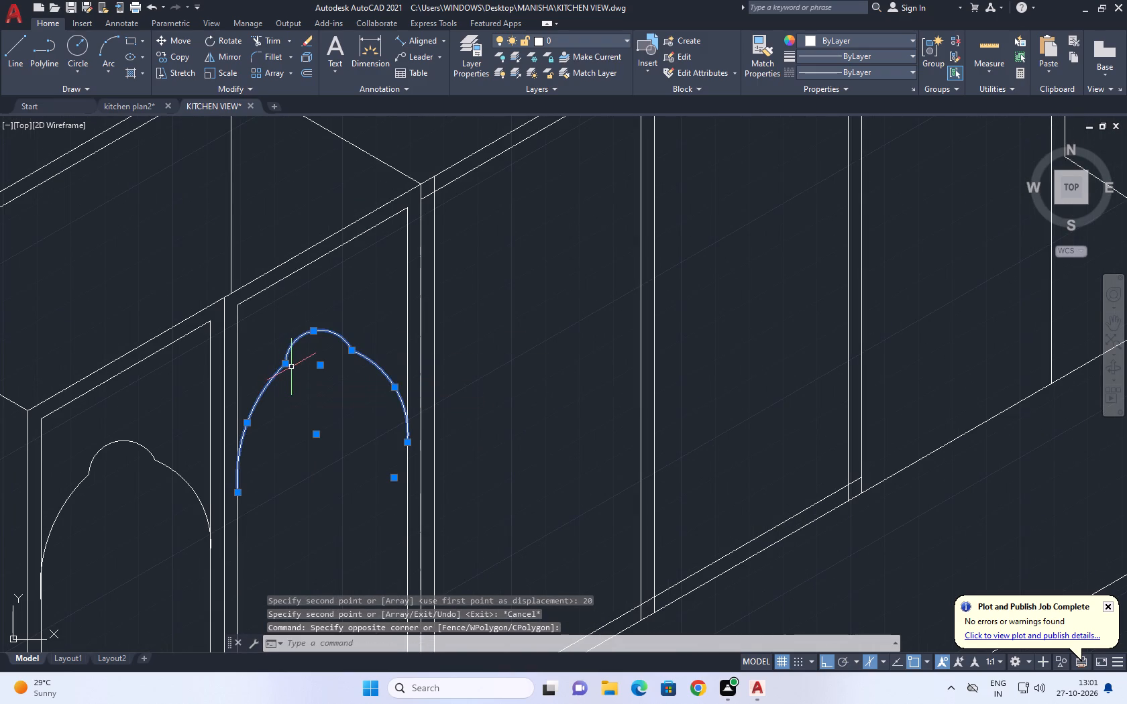
pyautogui.press('m')
pyautogui.press('space')
pyautogui.moveTo(235, 491); pyautogui.dragTo(262, 483)
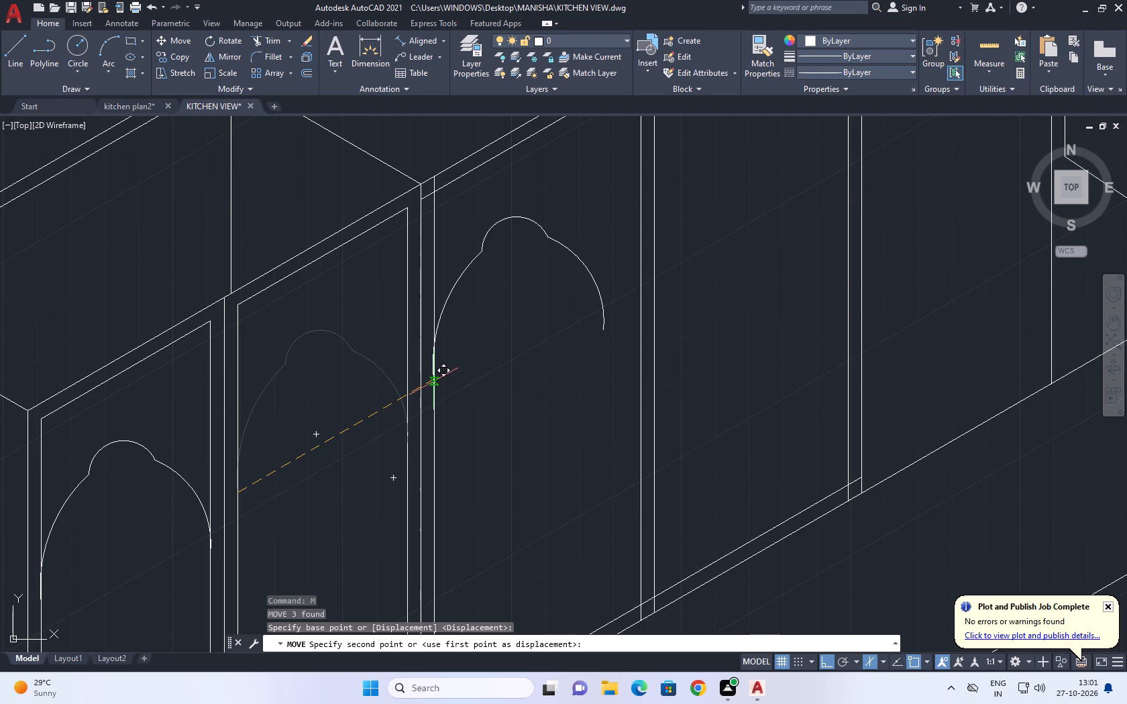
pyautogui.click(433, 382)
# Copy the vertical line dividing the third and fourth doors 20 mm back into the third door along the isometric axis.
pyautogui.moveTo(641, 282); pyautogui.dragTo(588, 353, button='middle')
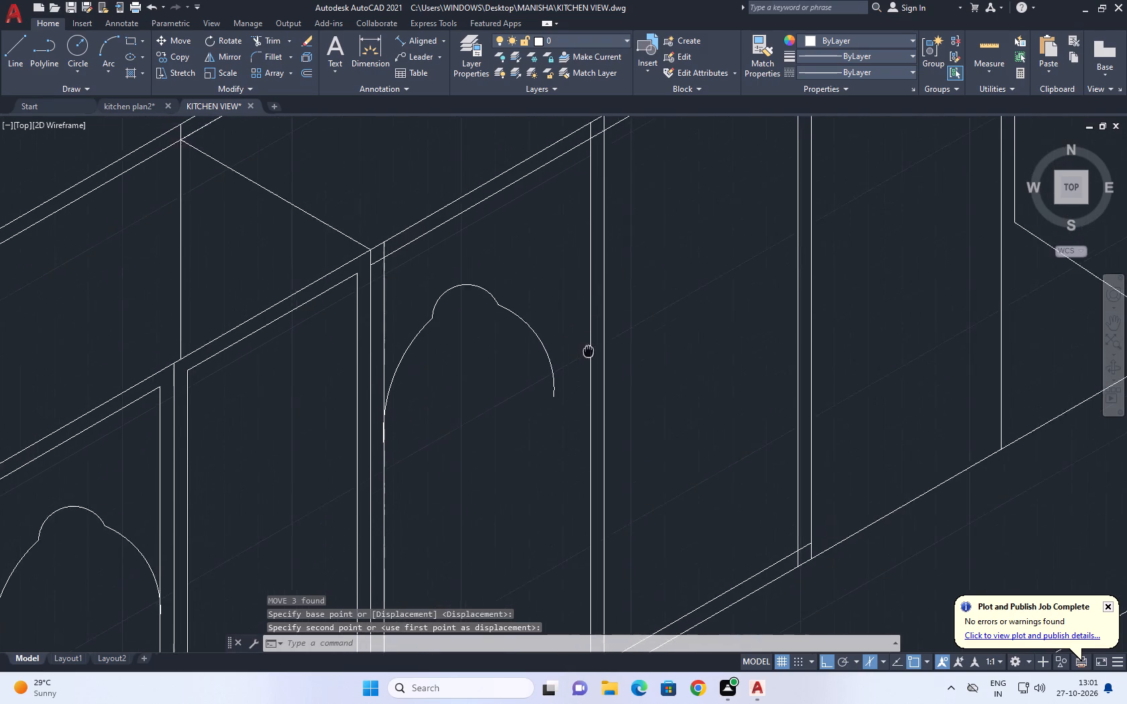
pyautogui.moveTo(588, 353); pyautogui.dragTo(592, 411, button='middle')
pyautogui.scroll(-2, 623, 390)
pyautogui.moveTo(594, 418); pyautogui.dragTo(588, 406, button='middle')
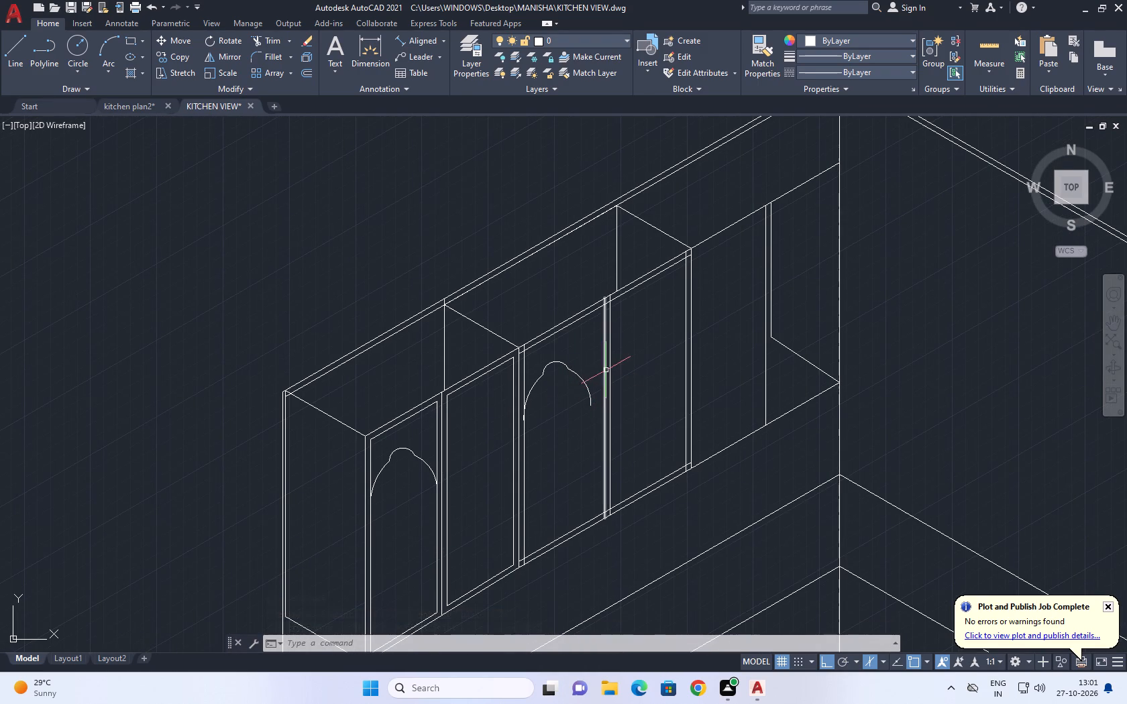
pyautogui.click(606, 370)
pyautogui.moveTo(606, 401); pyautogui.dragTo(589, 392, button='middle')
pyautogui.write('CO')
pyautogui.press('space')
pyautogui.click(586, 368)
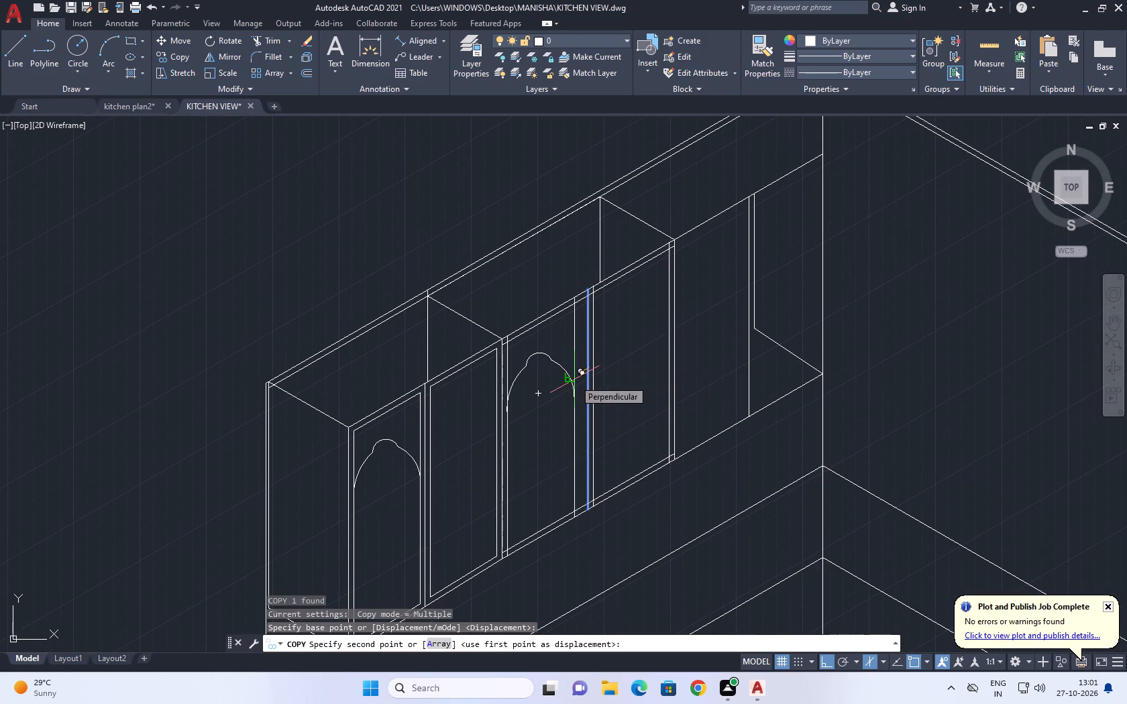
pyautogui.press('2')
pyautogui.press('0')
pyautogui.press('Return')
pyautogui.press('Escape')
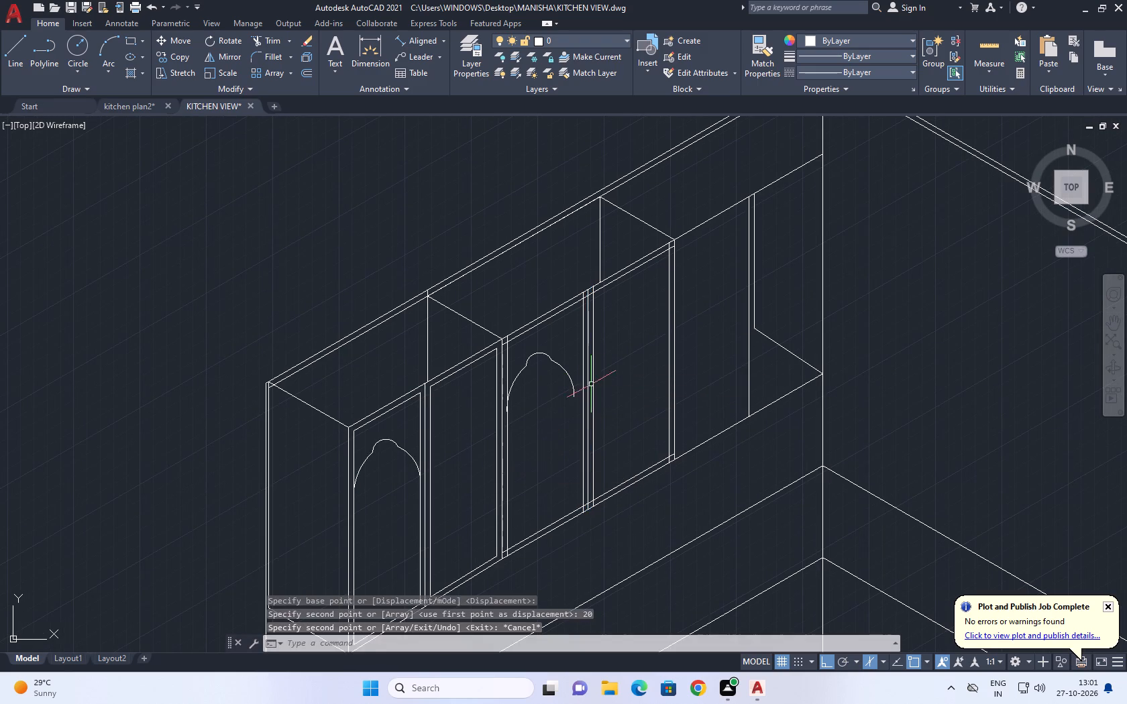
# Move the third door's arch motif so its far lower end meets the door's far inner border line.
pyautogui.scroll(2, 570, 385)
pyautogui.moveTo(559, 314); pyautogui.dragTo(546, 316)
pyautogui.click(452, 346)
pyautogui.moveTo(489, 384); pyautogui.dragTo(445, 356, button='middle')
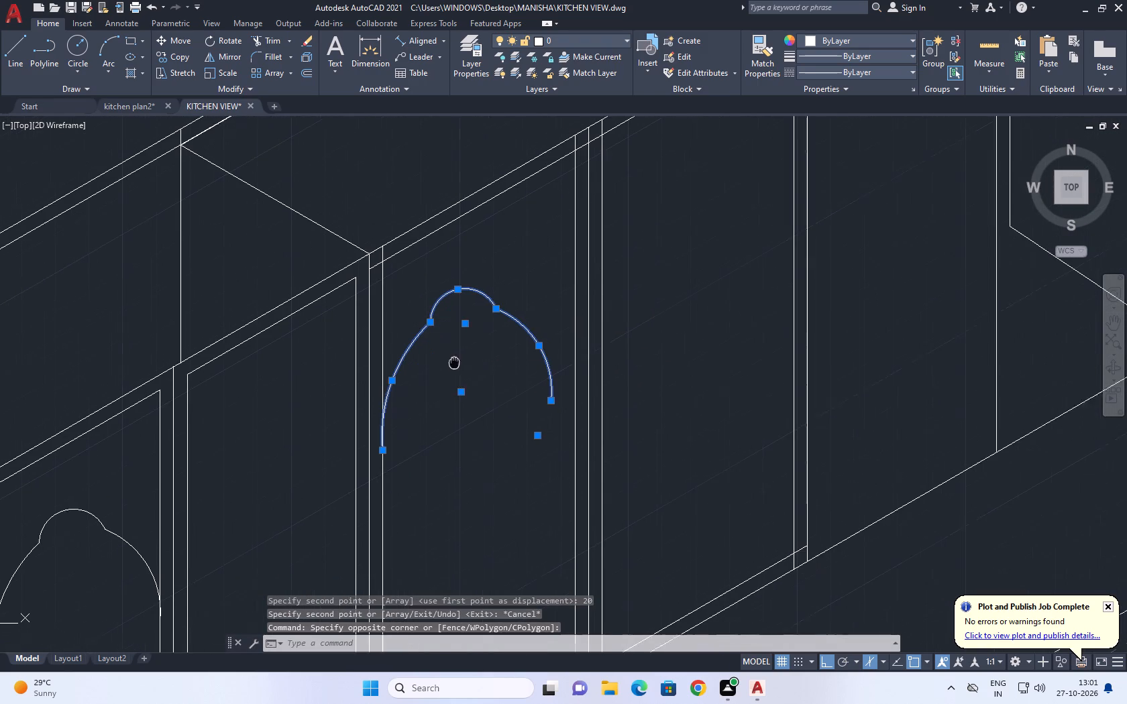
pyautogui.moveTo(445, 356); pyautogui.dragTo(446, 357, button='middle')
pyautogui.press('m')
pyautogui.press('space')
pyautogui.click(539, 390)
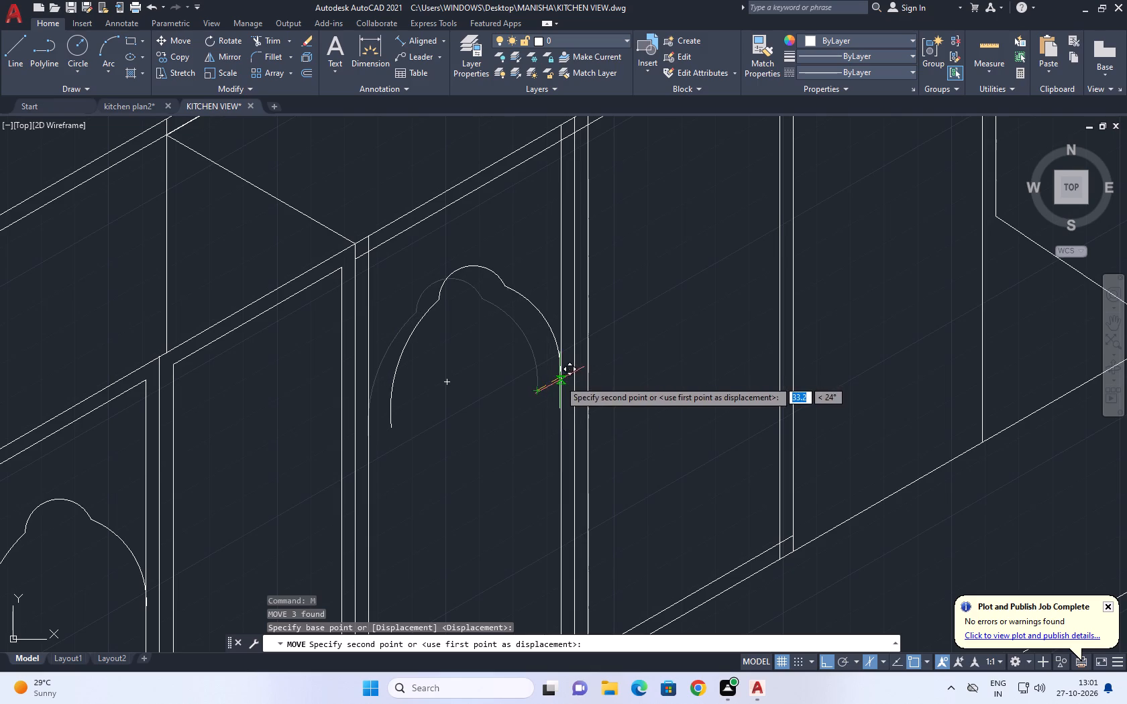
pyautogui.click(563, 373)
# Trim the overlapping border lines at both upper corners of the third door and the near upper corner of the fourth.
pyautogui.scroll(-2, 516, 378)
pyautogui.moveTo(533, 379); pyautogui.dragTo(537, 395, button='middle')
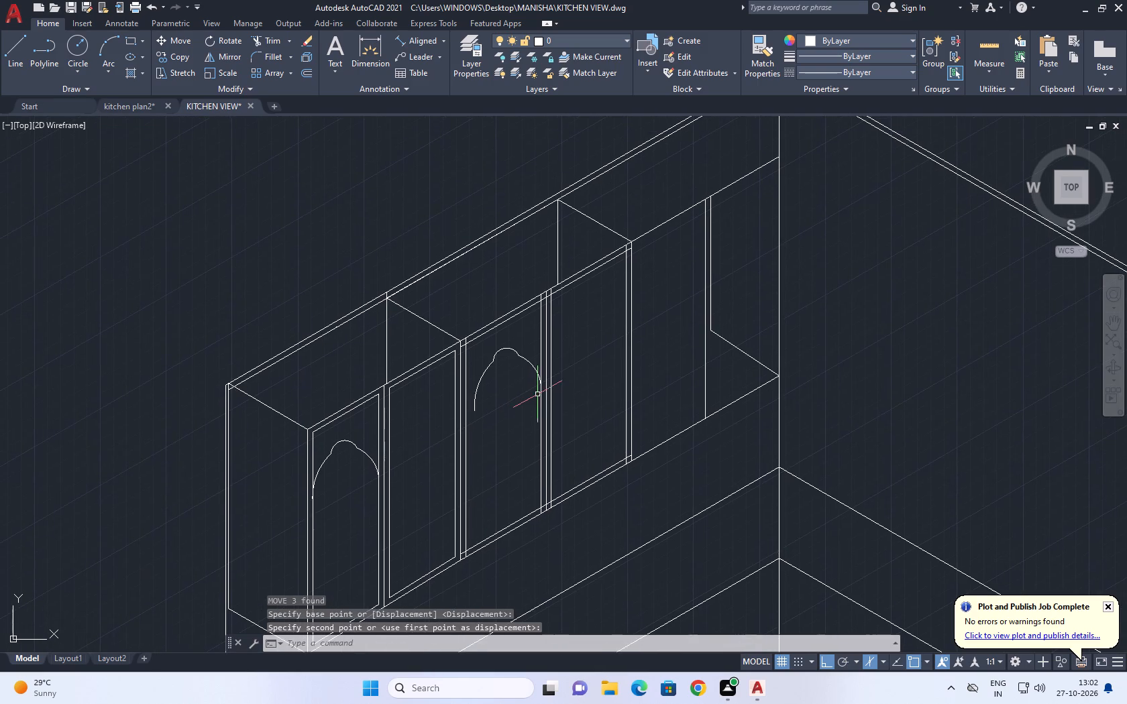
pyautogui.write('TR')
pyautogui.press('space')
pyautogui.scroll(5, 444, 355)
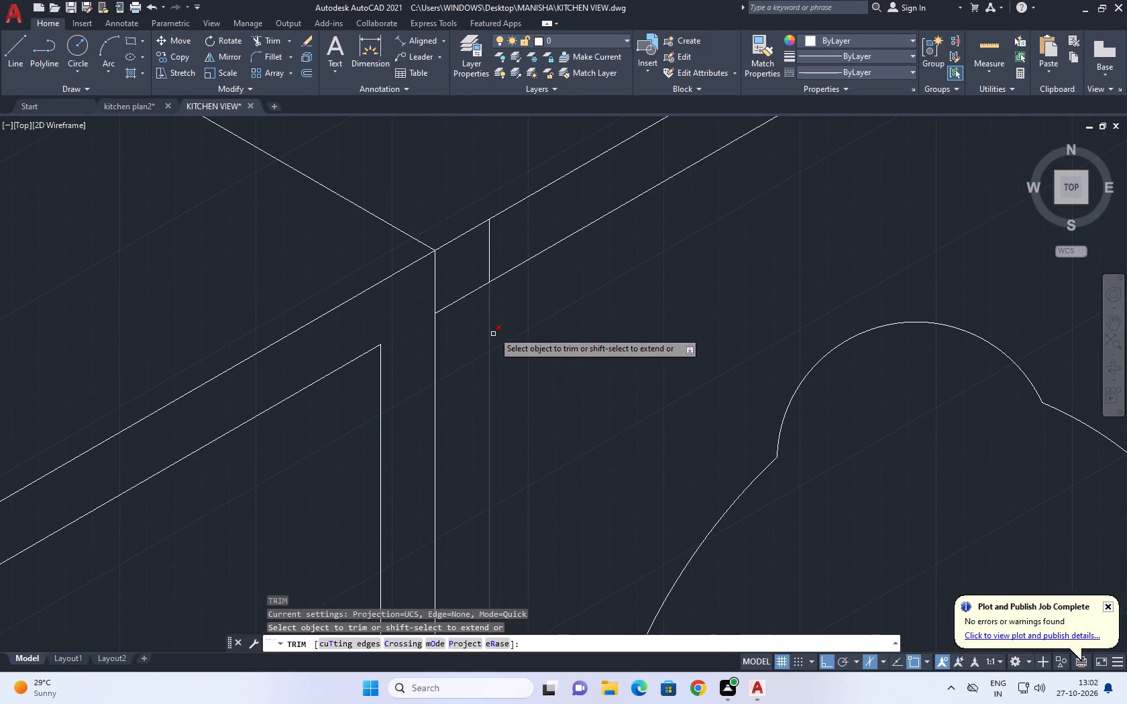
pyautogui.click(460, 304)
pyautogui.click(496, 253)
pyautogui.scroll(-5, 468, 339)
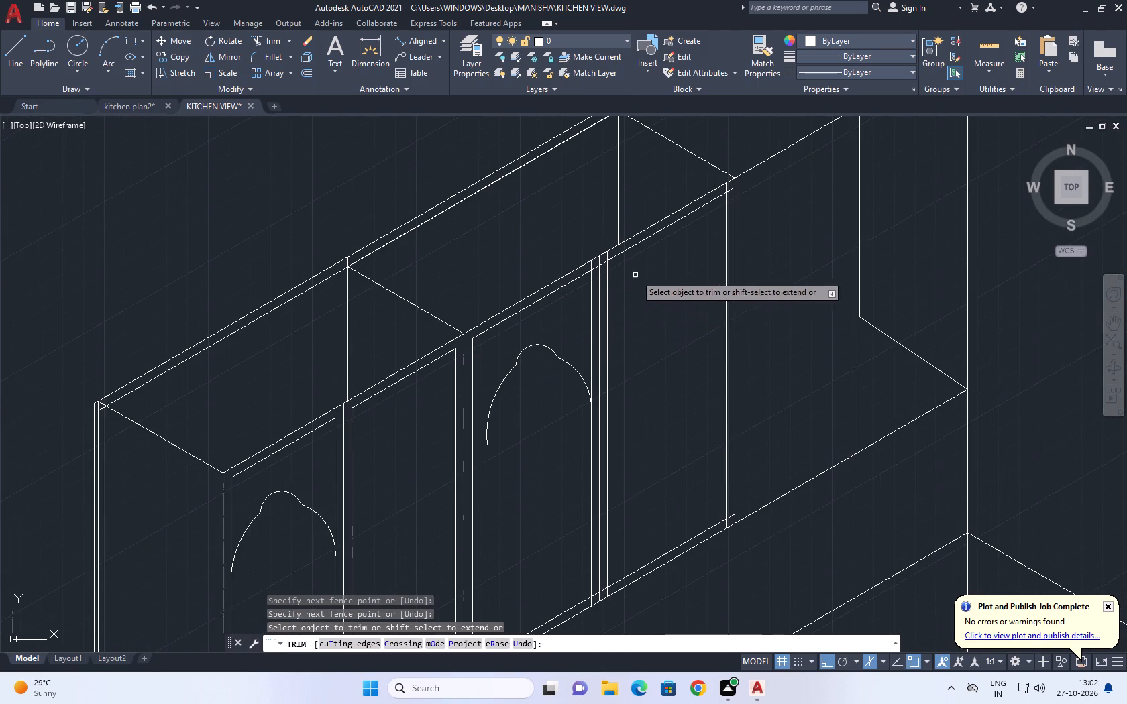
pyautogui.moveTo(608, 273); pyautogui.dragTo(576, 298, button='middle')
pyautogui.scroll(4, 559, 301)
pyautogui.click(540, 260)
pyautogui.click(574, 283)
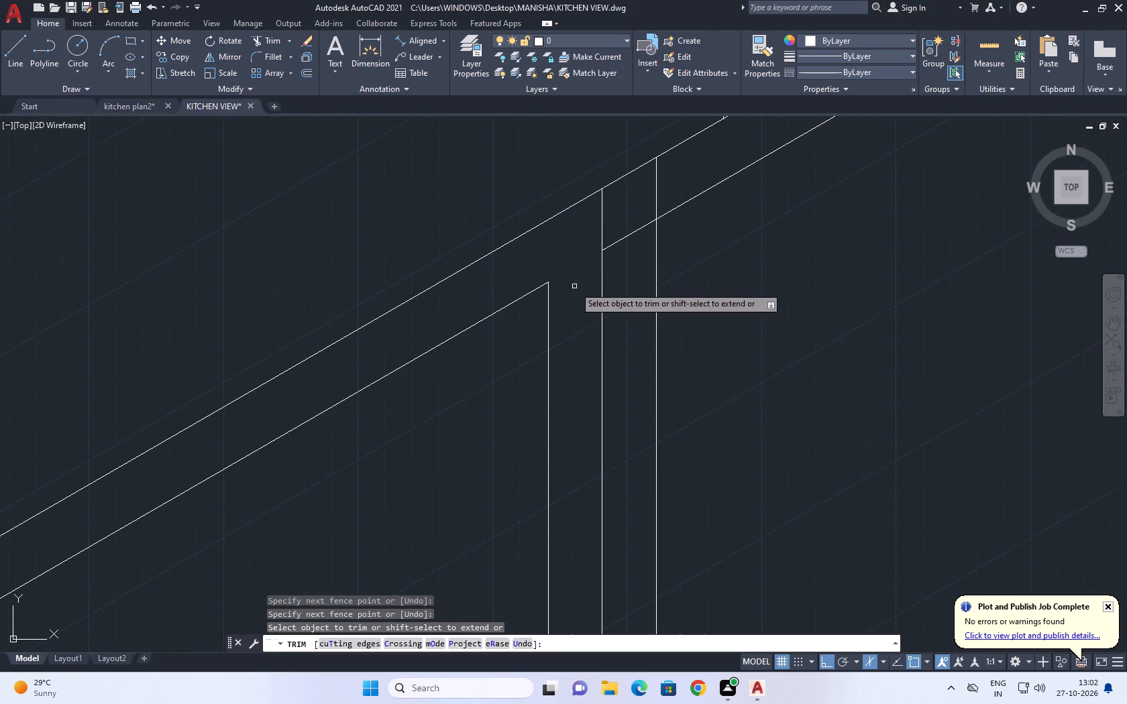
pyautogui.click(621, 248)
pyautogui.click(662, 188)
pyautogui.scroll(-6, 629, 245)
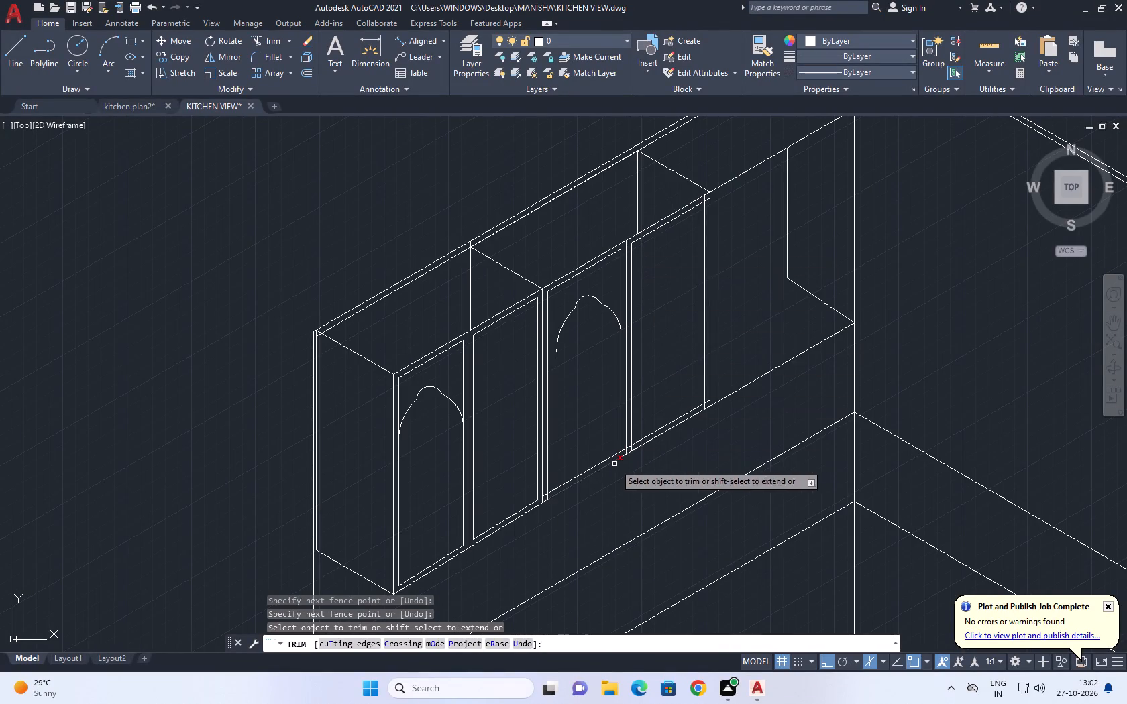
# Trim the overlapping border lines at both lower corners of the third door and the near lower corner of the fourth.
pyautogui.scroll(3, 531, 514)
pyautogui.scroll(2, 580, 451)
pyautogui.click(627, 443)
pyautogui.click(589, 426)
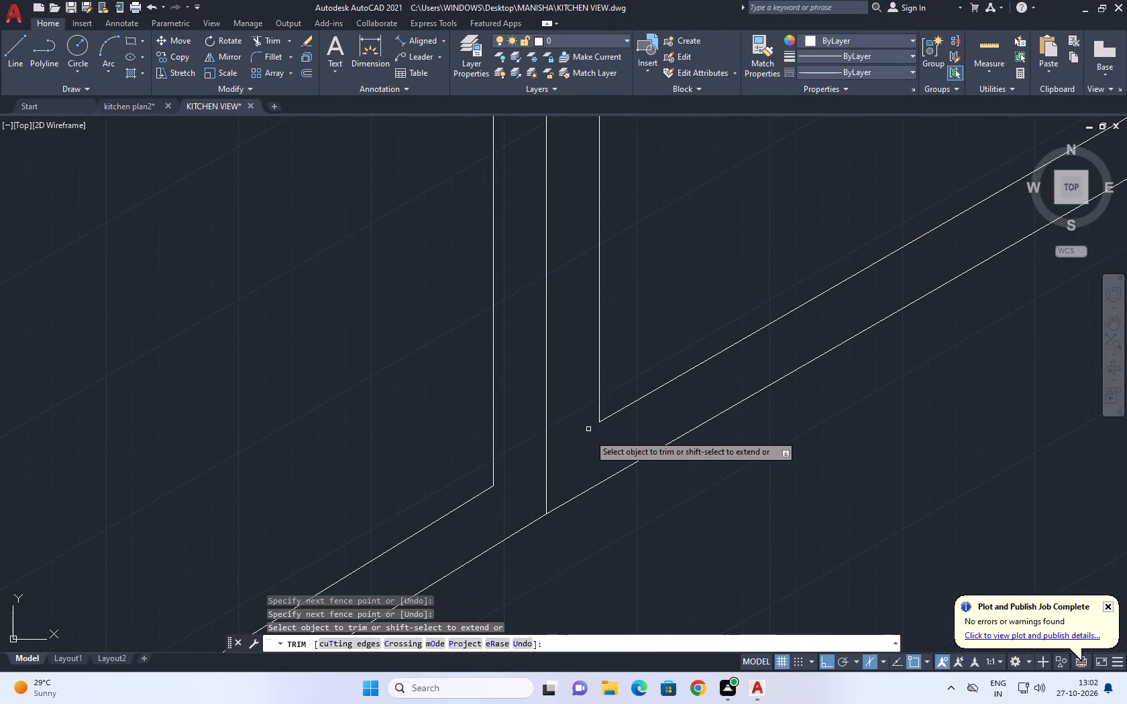
pyautogui.moveTo(639, 427); pyautogui.dragTo(455, 523, button='middle')
pyautogui.scroll(-3, 535, 523)
pyautogui.scroll(2, 712, 432)
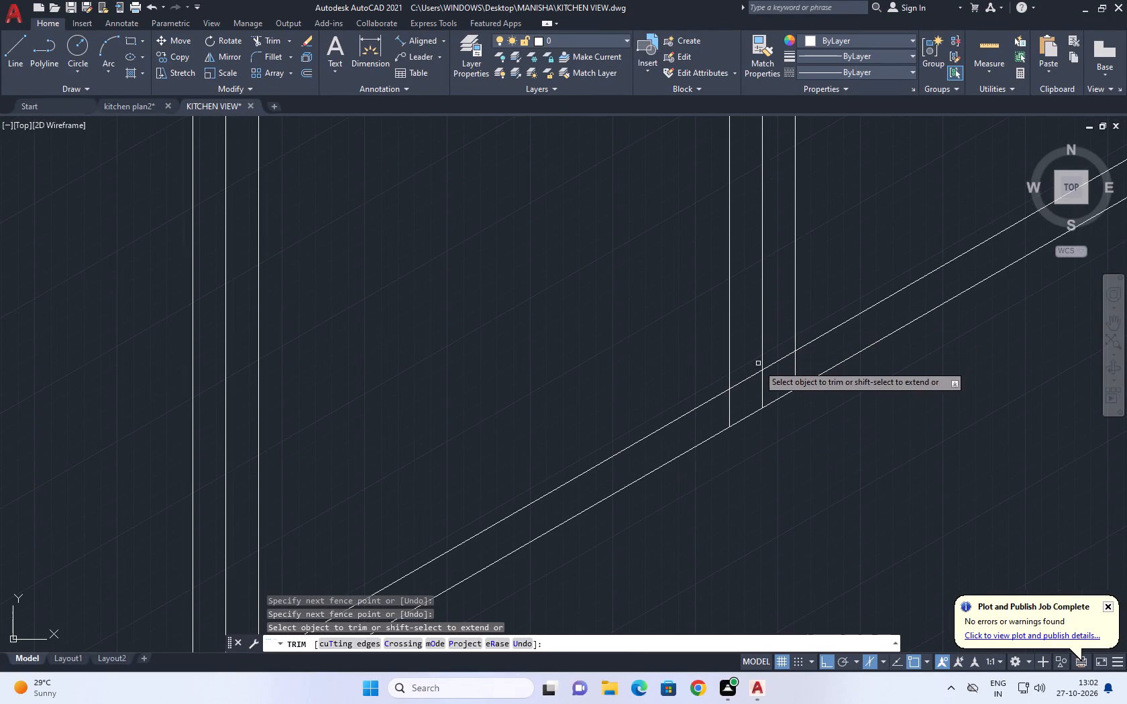
pyautogui.click(757, 366)
pyautogui.click(727, 414)
pyautogui.click(776, 357)
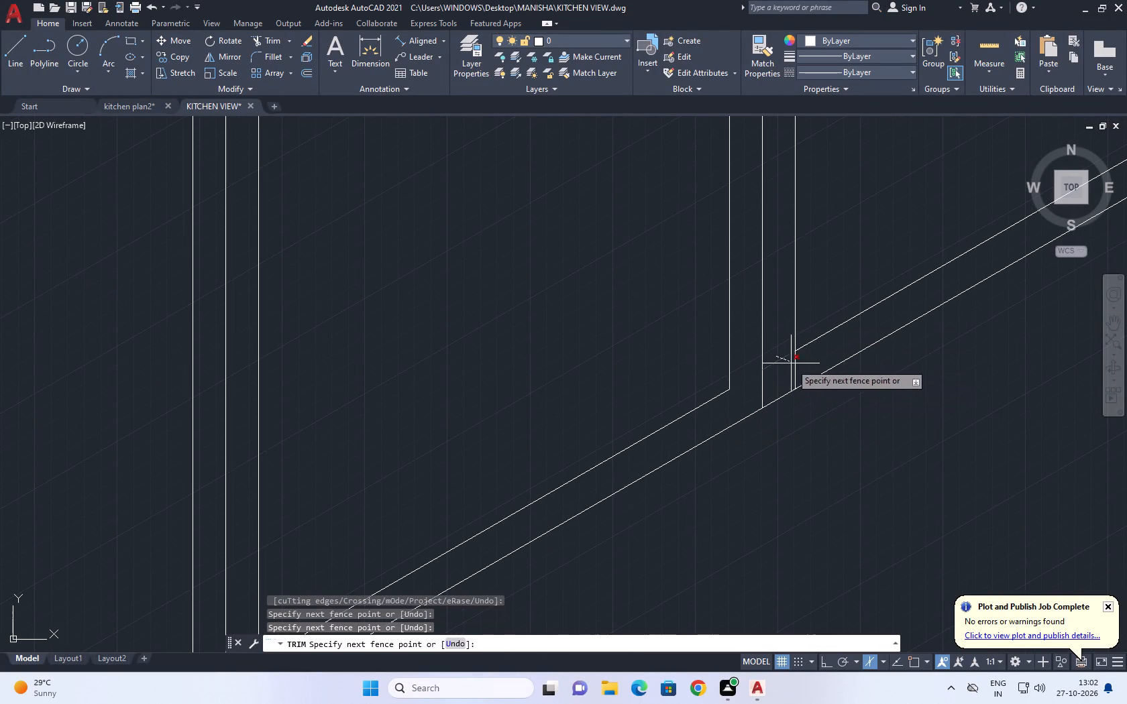
pyautogui.click(800, 365)
pyautogui.scroll(-4, 745, 375)
pyautogui.moveTo(811, 347); pyautogui.dragTo(737, 438, button='middle')
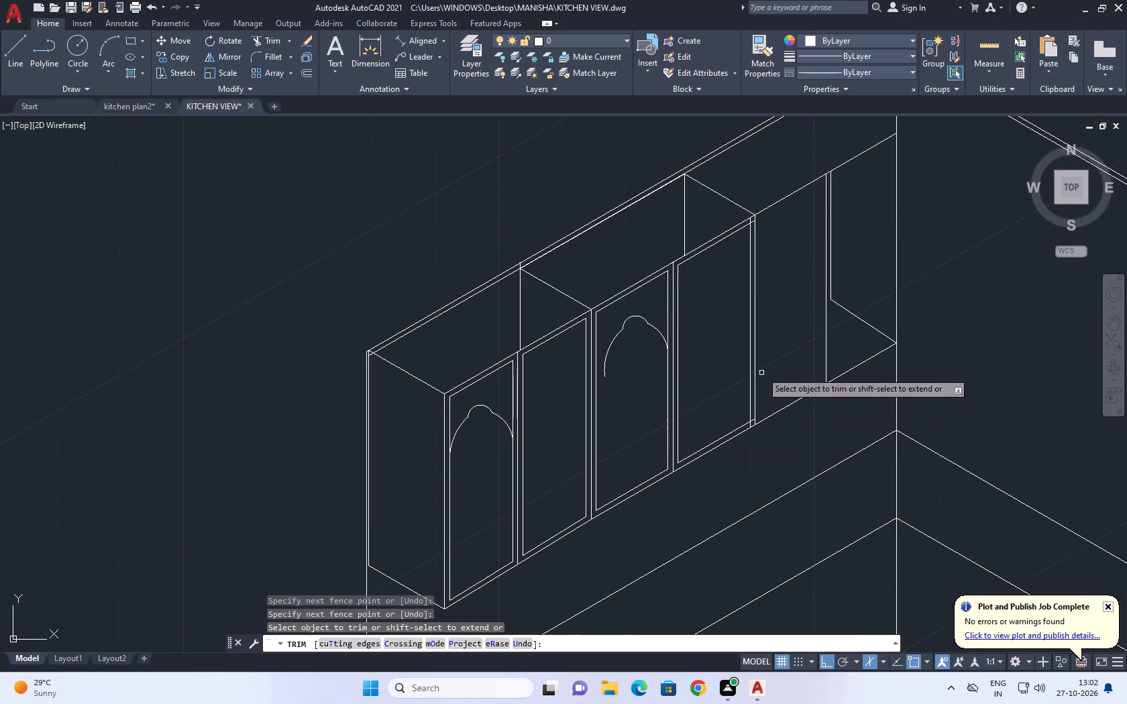
pyautogui.press('Escape')
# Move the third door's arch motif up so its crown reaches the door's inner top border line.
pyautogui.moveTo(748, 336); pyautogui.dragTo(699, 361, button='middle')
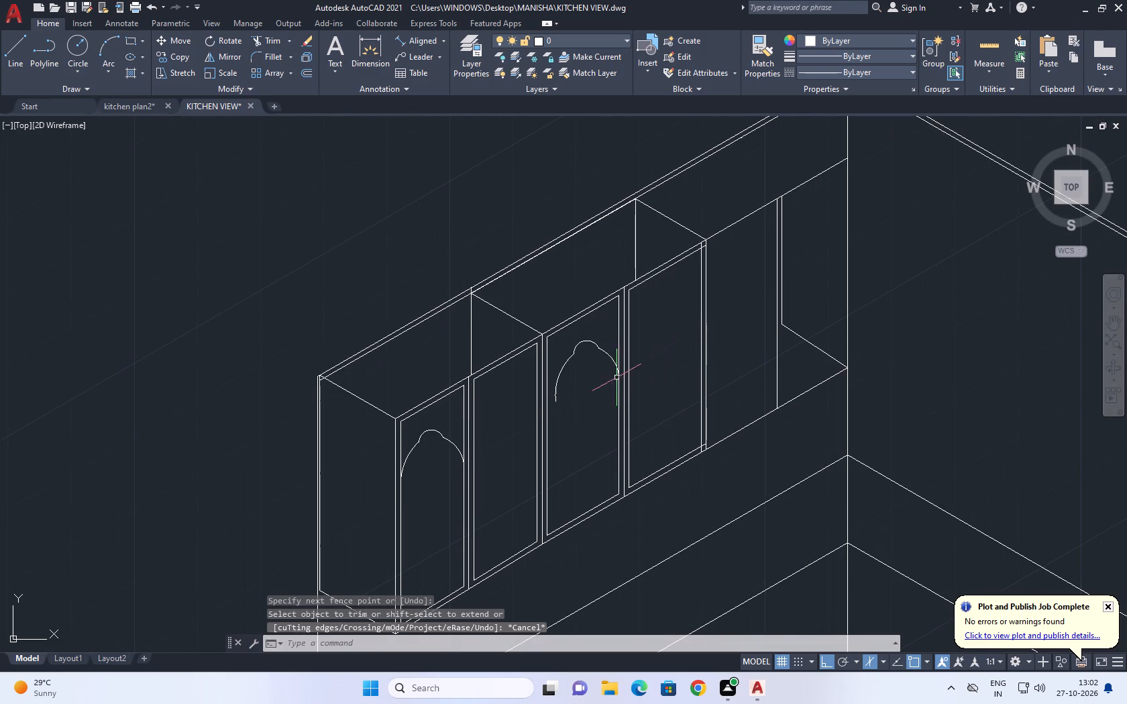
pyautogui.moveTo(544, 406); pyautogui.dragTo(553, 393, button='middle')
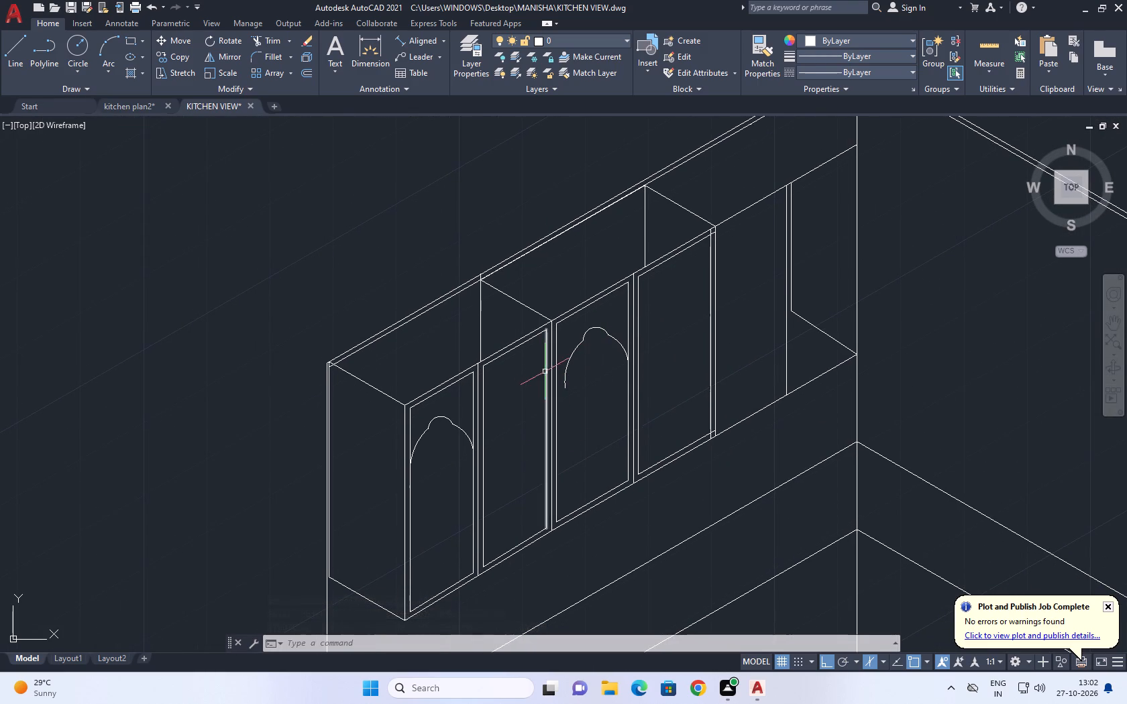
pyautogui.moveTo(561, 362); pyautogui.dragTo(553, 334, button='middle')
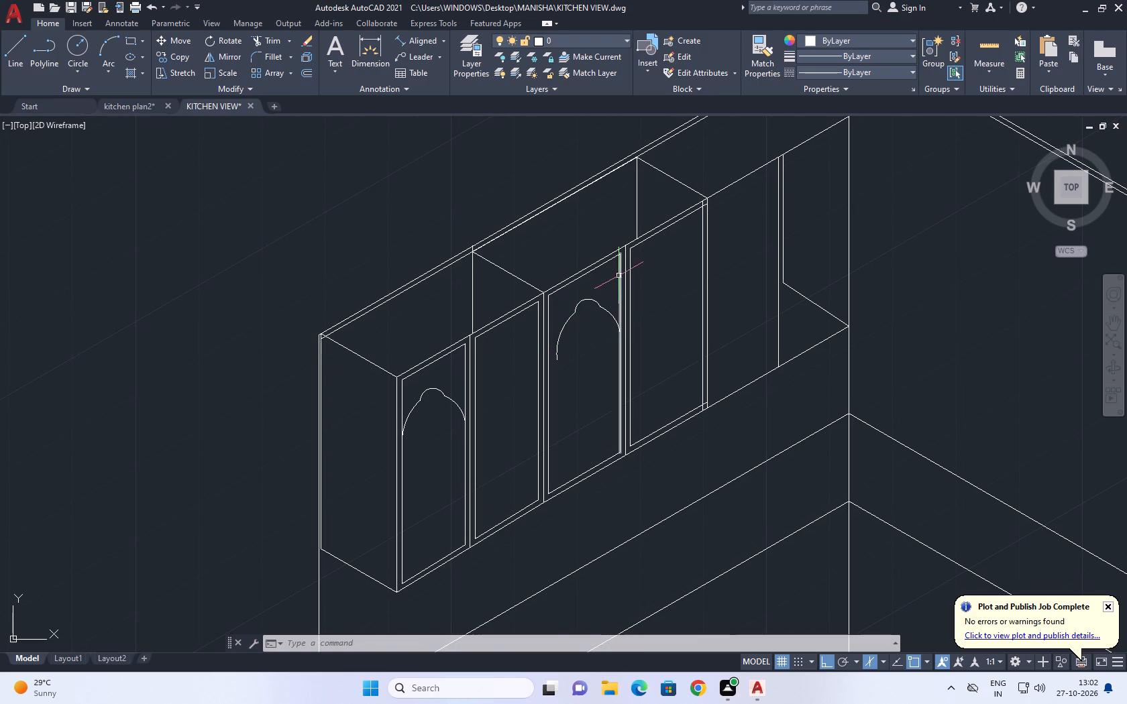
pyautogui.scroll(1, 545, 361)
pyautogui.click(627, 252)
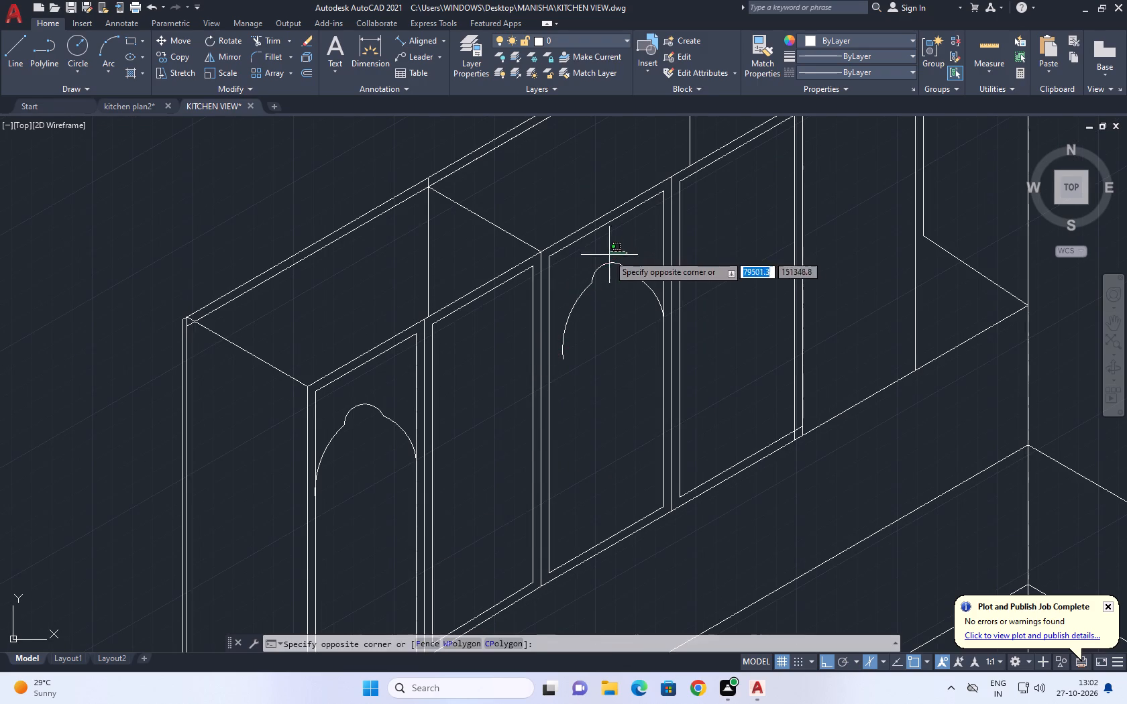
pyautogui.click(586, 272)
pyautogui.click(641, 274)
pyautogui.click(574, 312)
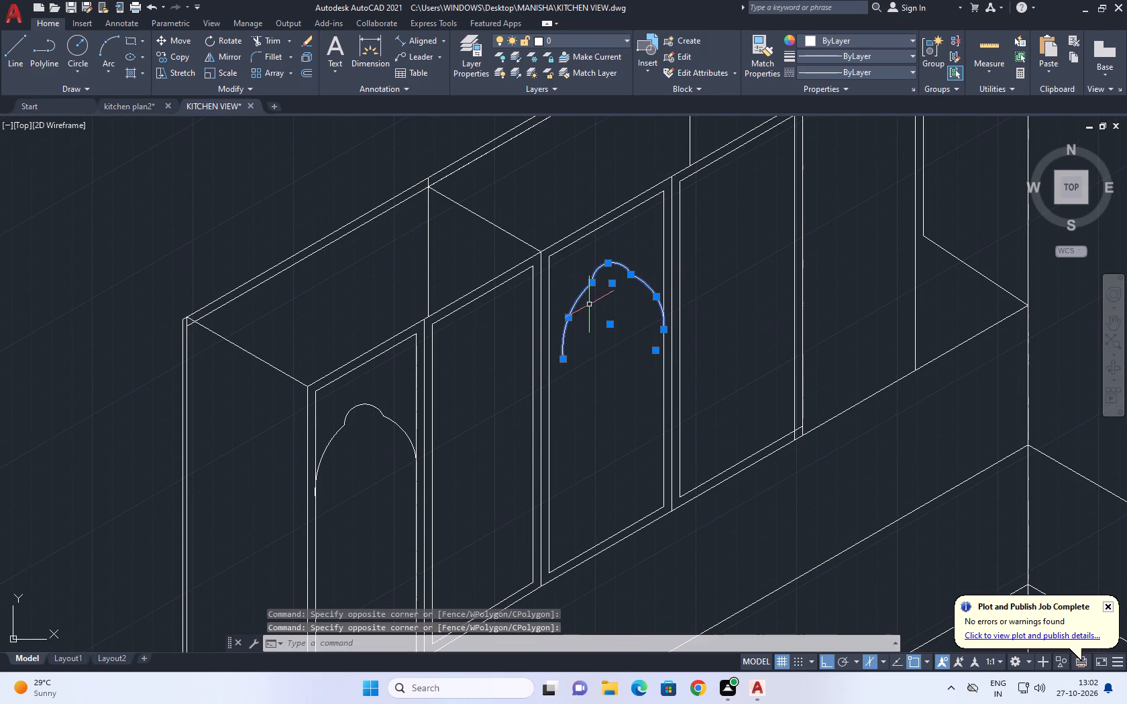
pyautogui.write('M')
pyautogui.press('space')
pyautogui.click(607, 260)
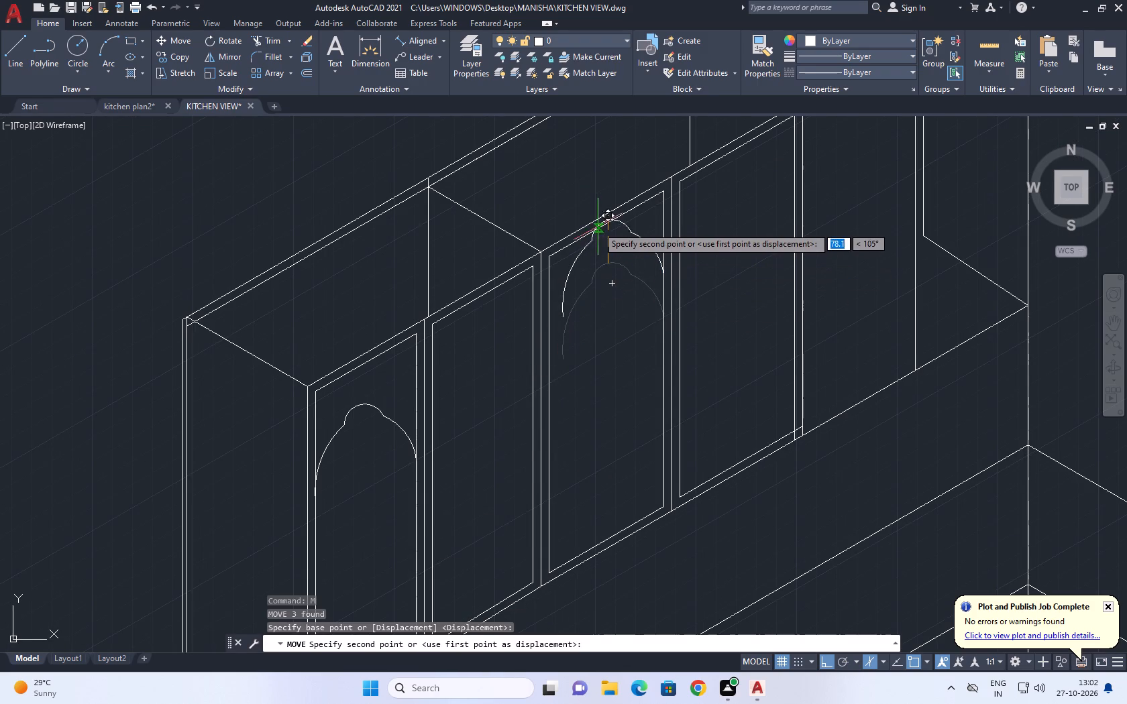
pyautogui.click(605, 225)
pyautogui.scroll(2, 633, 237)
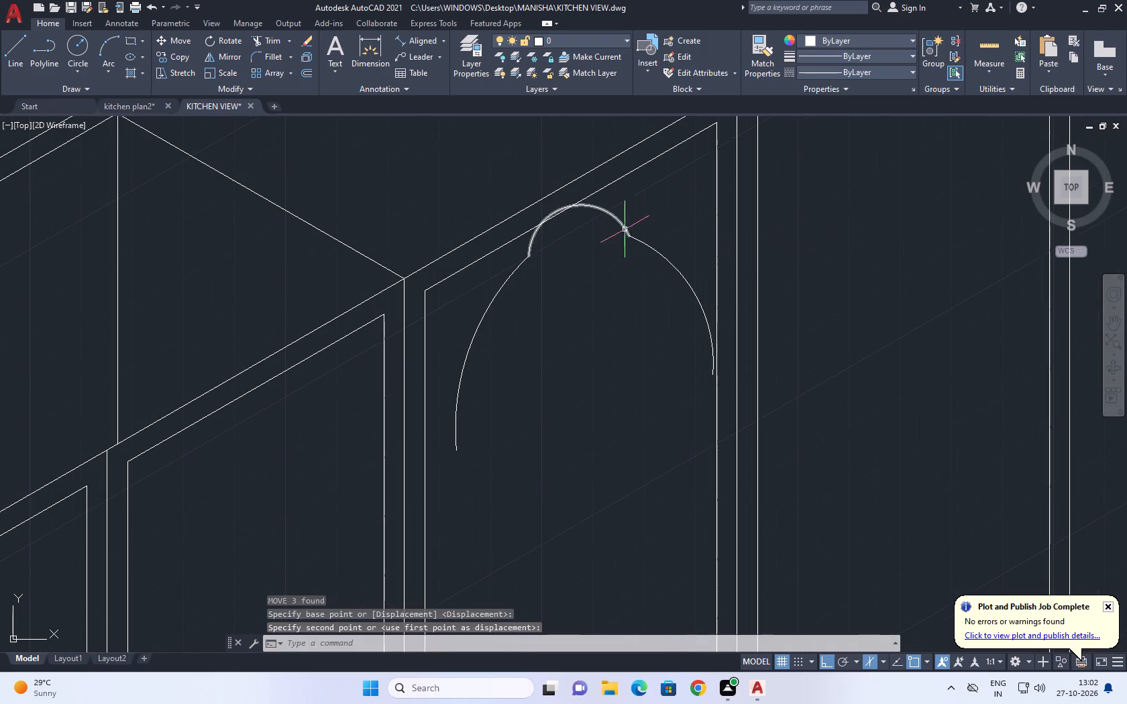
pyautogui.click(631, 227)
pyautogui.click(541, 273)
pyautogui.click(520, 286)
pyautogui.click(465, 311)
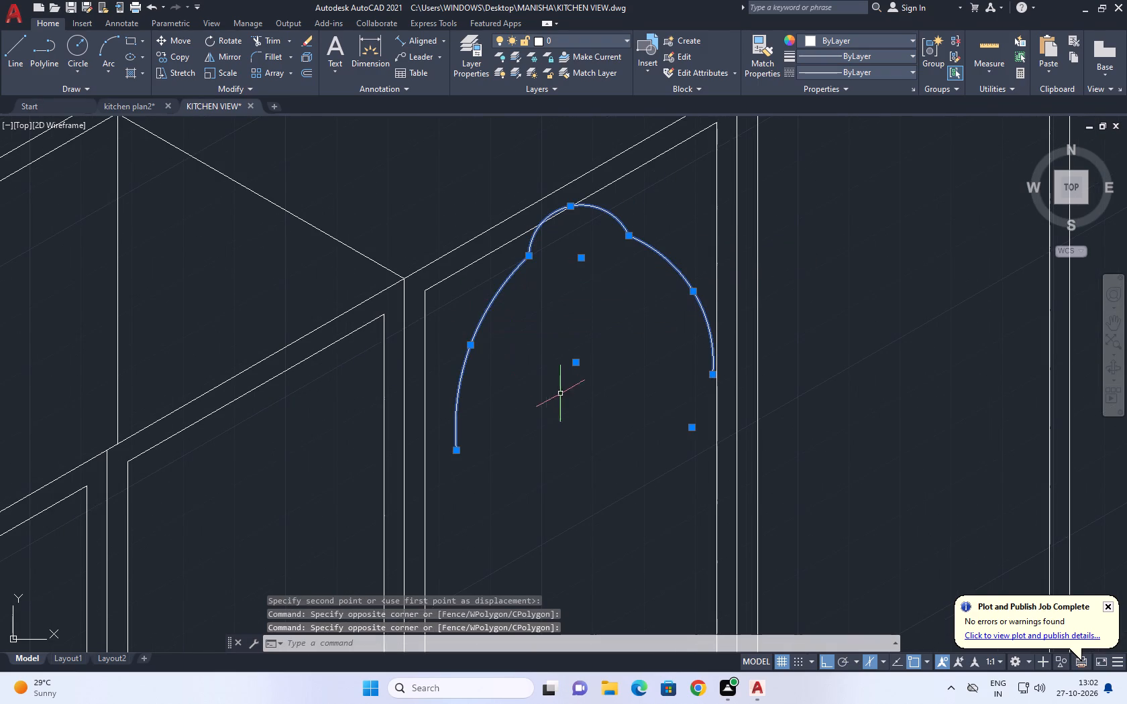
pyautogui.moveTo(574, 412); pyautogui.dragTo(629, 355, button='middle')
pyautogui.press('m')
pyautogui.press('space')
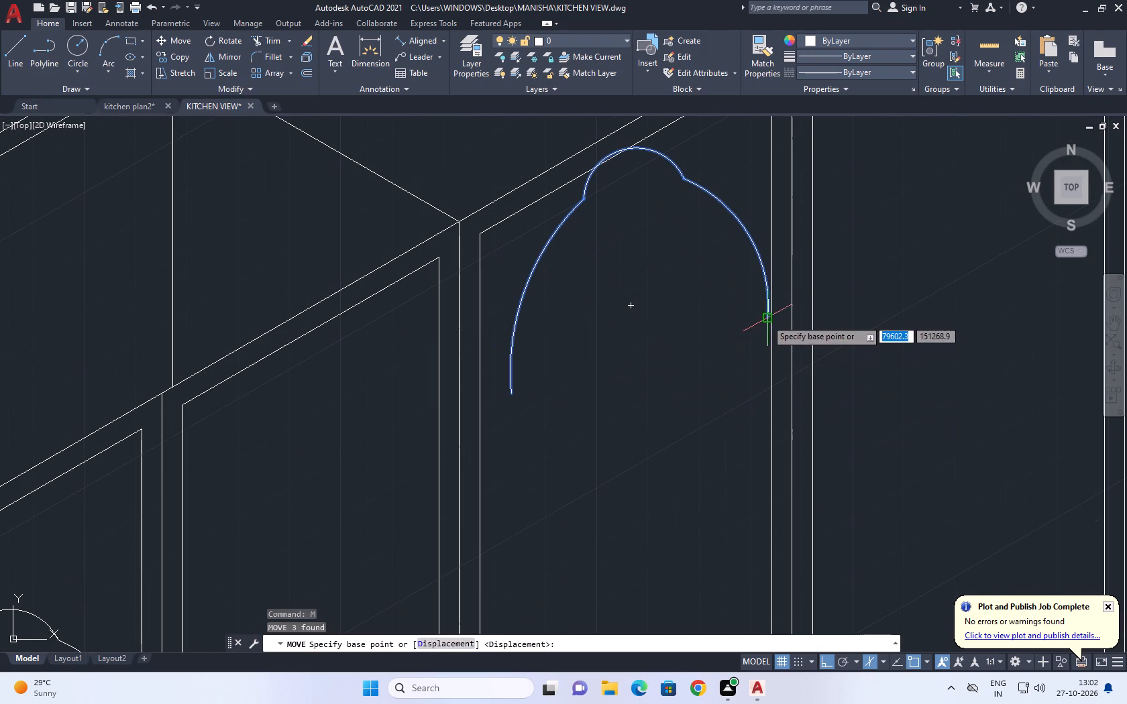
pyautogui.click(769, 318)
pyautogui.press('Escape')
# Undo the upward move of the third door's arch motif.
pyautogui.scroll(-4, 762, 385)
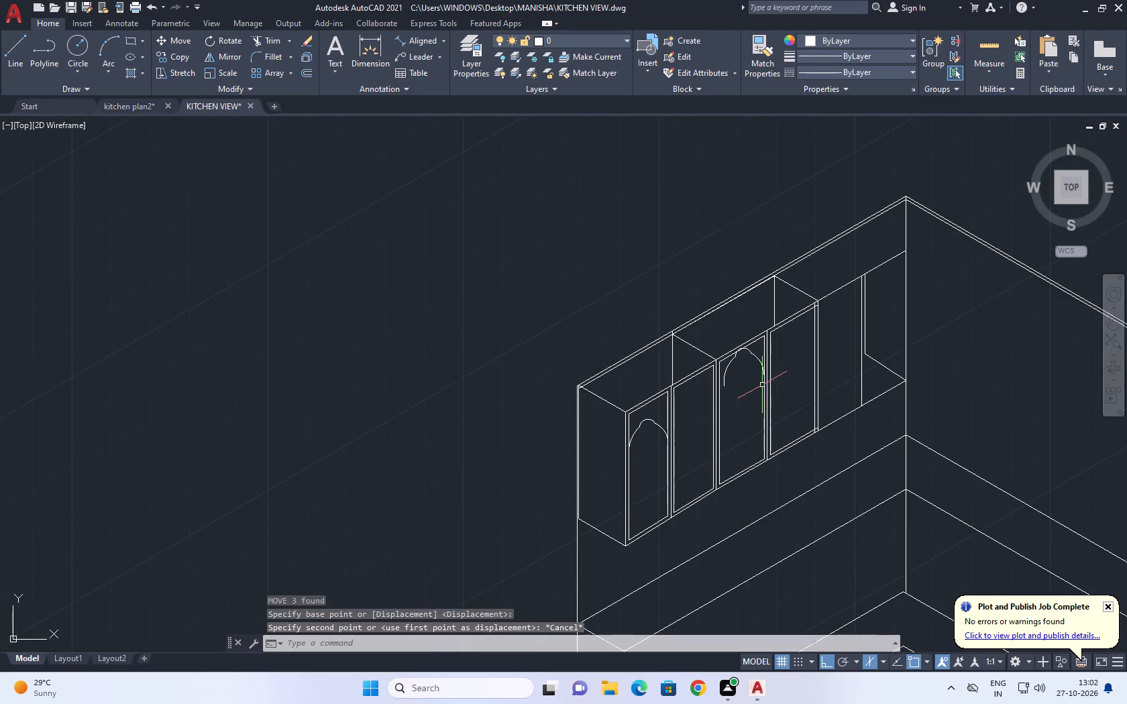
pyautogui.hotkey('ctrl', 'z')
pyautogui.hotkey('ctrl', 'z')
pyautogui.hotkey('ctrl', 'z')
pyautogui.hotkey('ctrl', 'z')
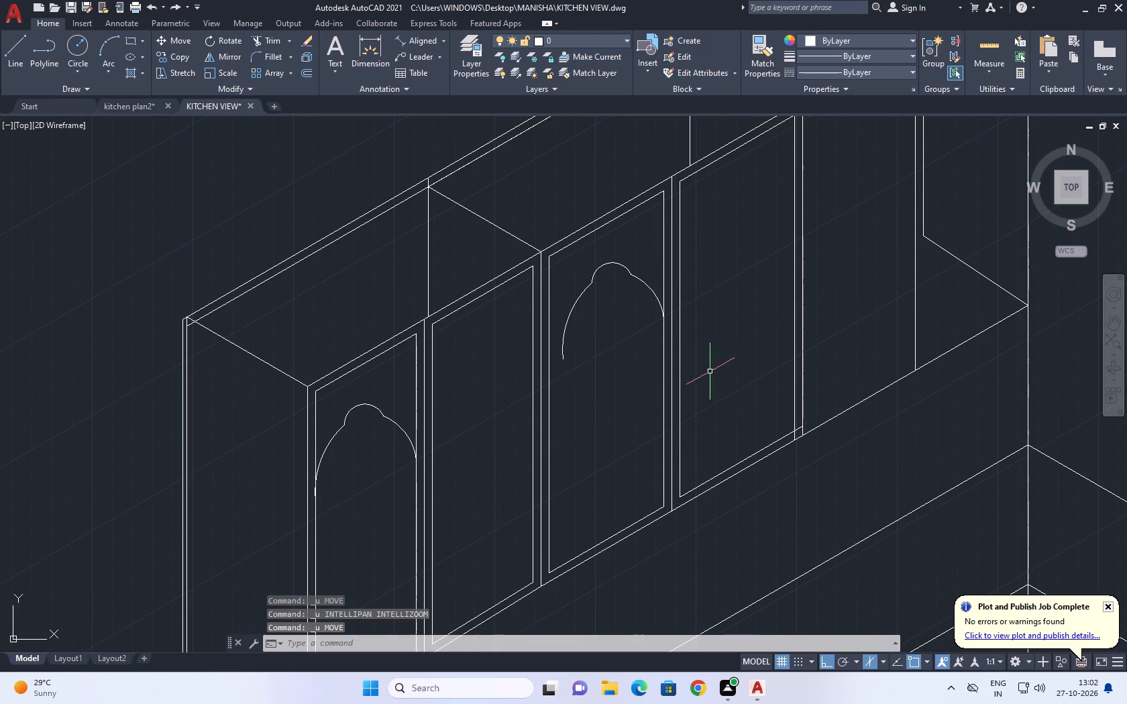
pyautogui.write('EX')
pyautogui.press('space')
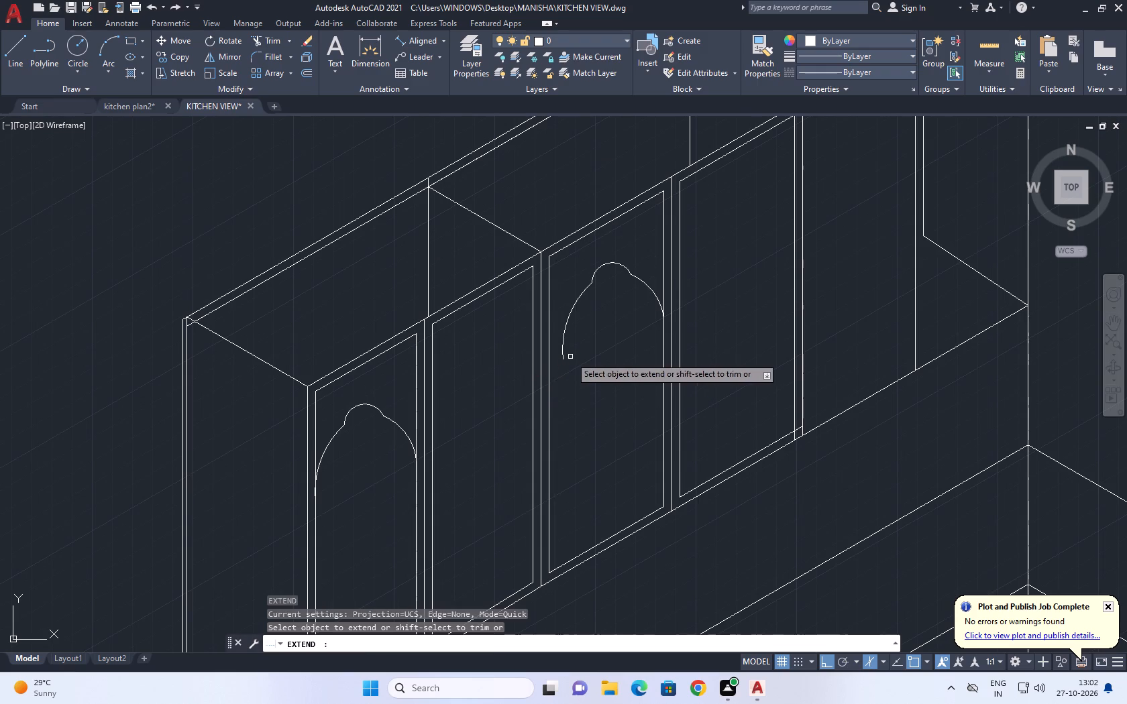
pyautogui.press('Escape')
# Stretch the lower end of the third door's near-side arch arc out to the door's inner near border line.
pyautogui.scroll(2, 566, 367)
pyautogui.click(561, 347)
pyautogui.click(551, 324)
pyautogui.click(560, 348)
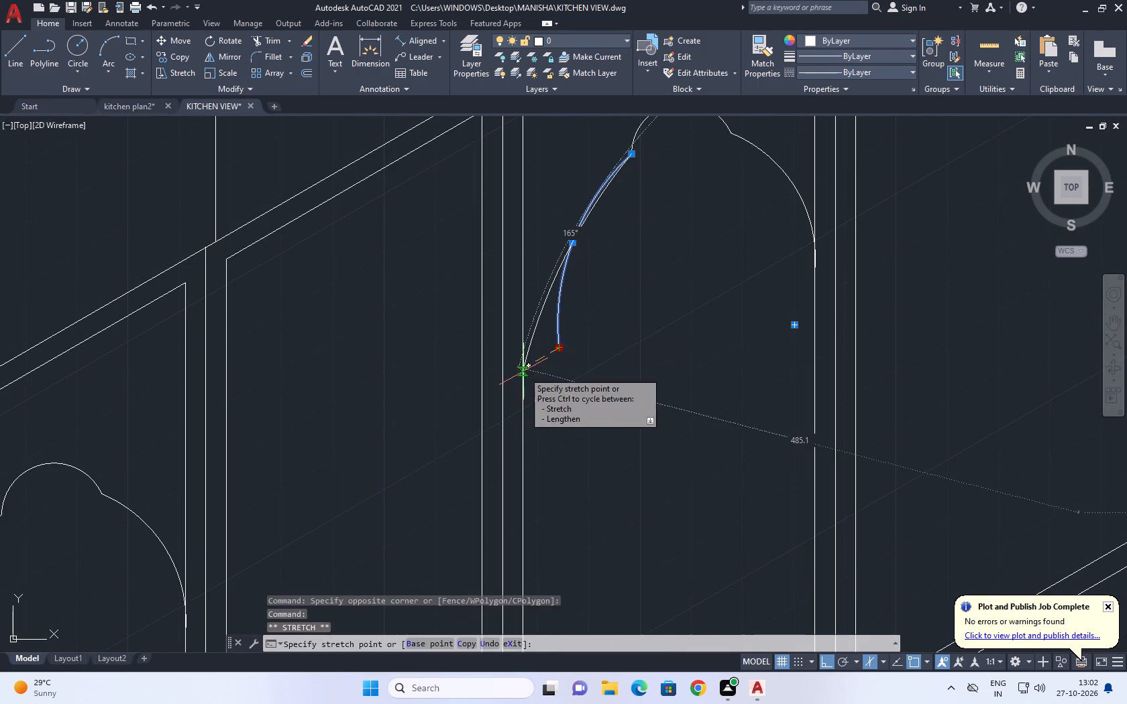
pyautogui.click(523, 371)
# Stretch the midpoint of the third door's near-side arch arc outward to give it a fuller curve.
pyautogui.scroll(-2, 606, 319)
pyautogui.scroll(1, 596, 294)
pyautogui.click(587, 300)
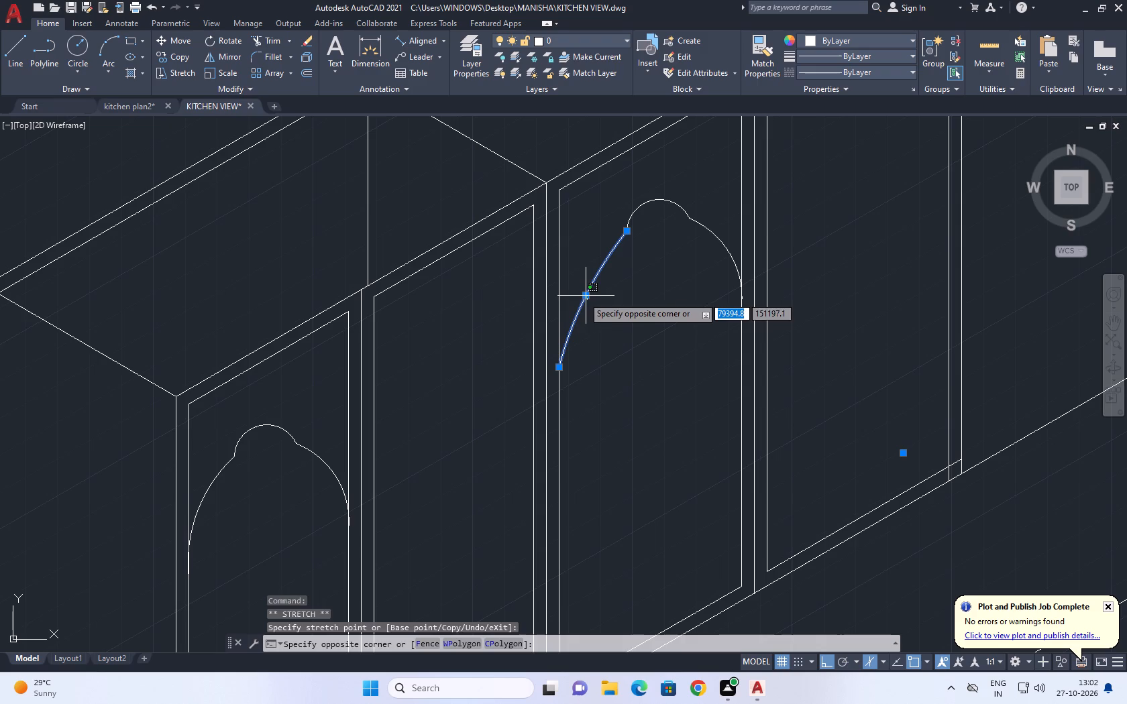
pyautogui.click(582, 295)
pyautogui.click(588, 296)
pyautogui.click(580, 288)
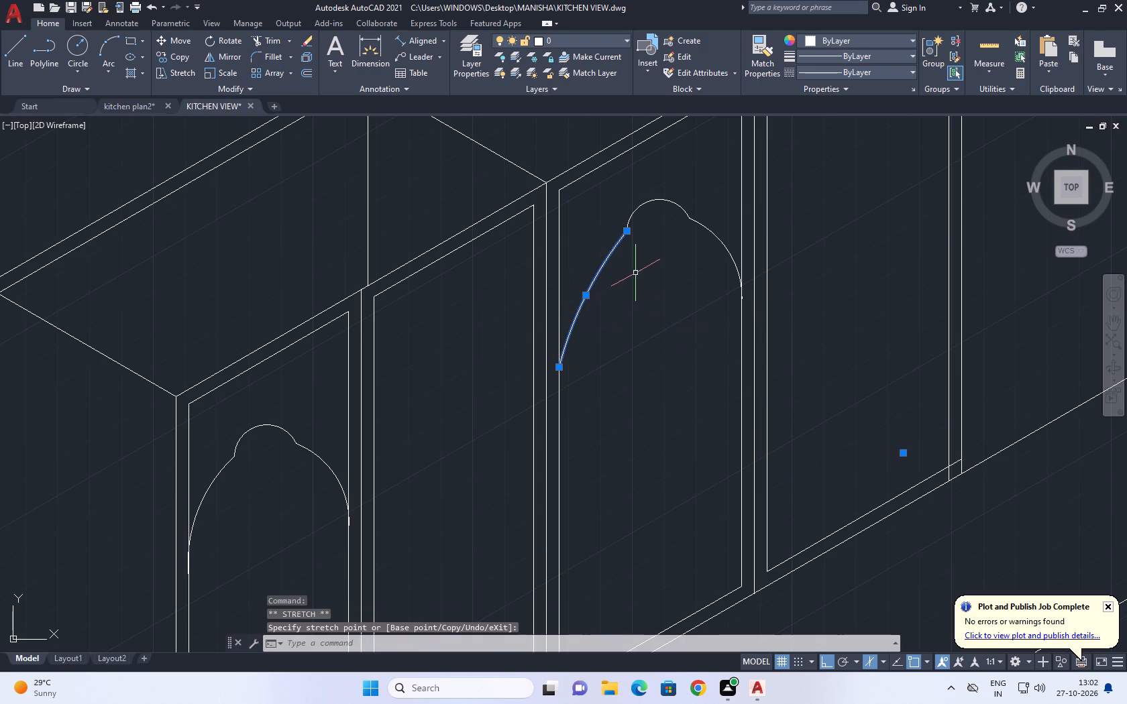
pyautogui.moveTo(636, 273); pyautogui.dragTo(567, 365, button='middle')
pyautogui.scroll(2, 518, 391)
pyautogui.click(515, 384)
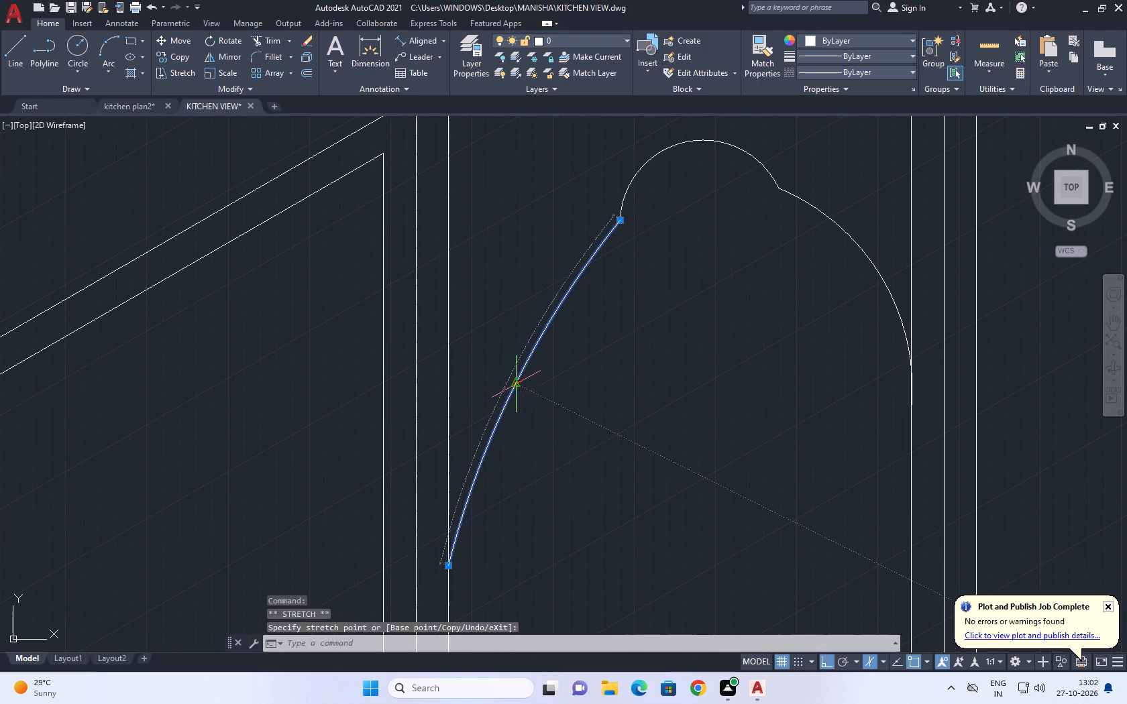
pyautogui.click(500, 363)
pyautogui.moveTo(598, 347); pyautogui.dragTo(570, 404, button='middle')
pyautogui.press('Escape')
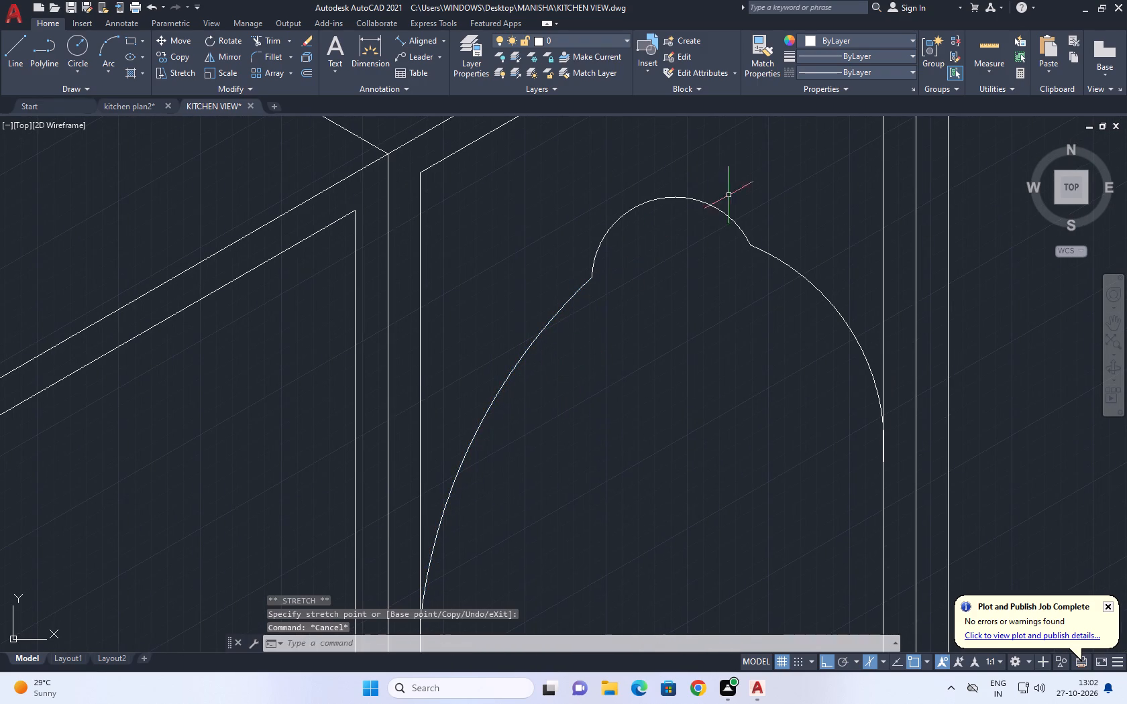
# Move the third door's arch crown along the isometric axis towards the near border, onto the near-side arc.
pyautogui.moveTo(733, 194); pyautogui.dragTo(702, 198)
pyautogui.click(611, 215)
pyautogui.moveTo(607, 235); pyautogui.dragTo(570, 292, button='middle')
pyautogui.write('M')
pyautogui.press('space')
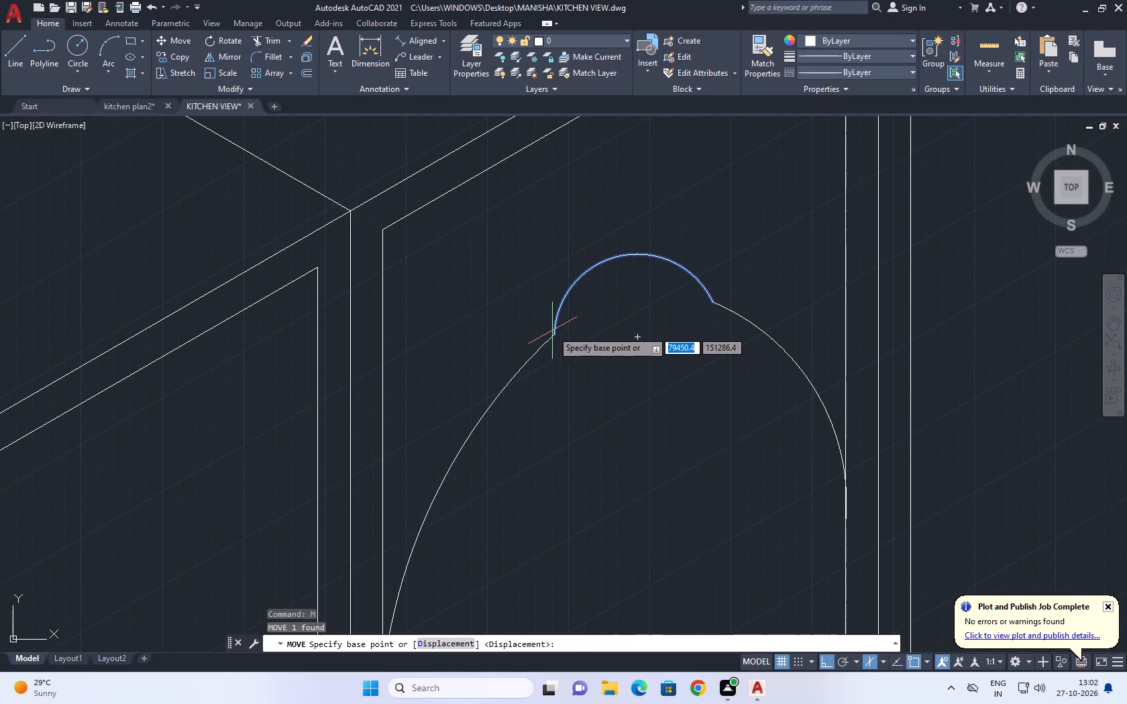
pyautogui.click(547, 334)
pyautogui.click(521, 371)
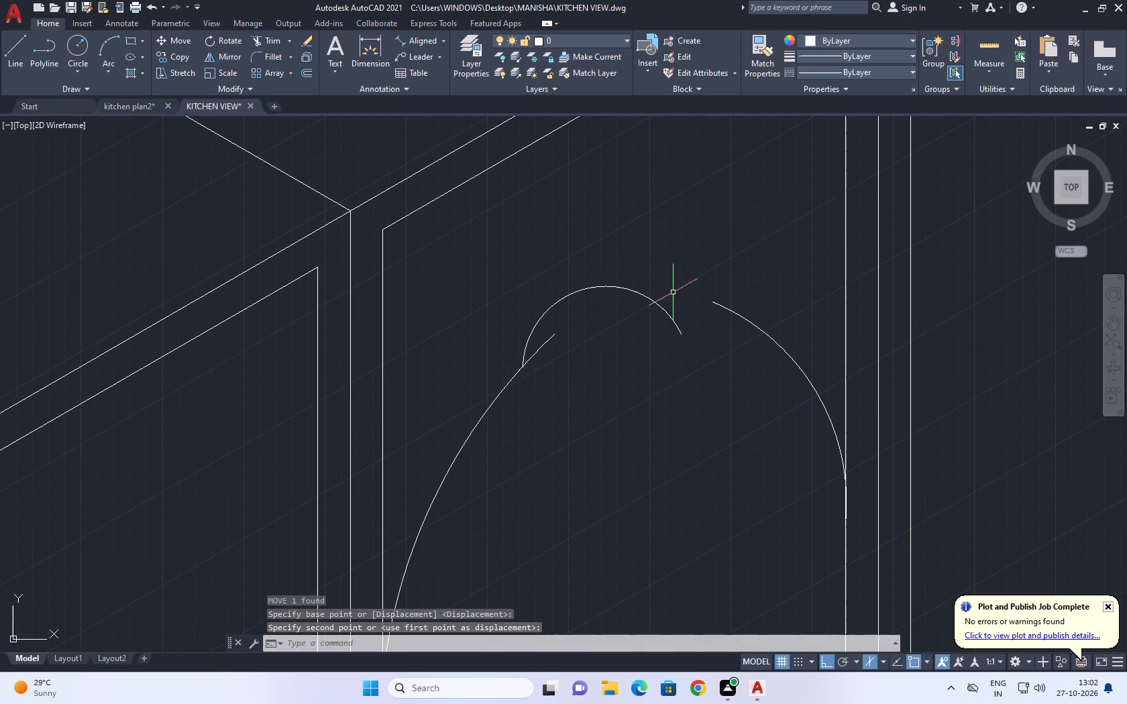
# Stretch the upper end of the third door's near-side arc back to the near end of the arch crown.
pyautogui.moveTo(672, 294); pyautogui.dragTo(558, 266, button='middle')
pyautogui.click(453, 304)
pyautogui.click(429, 308)
pyautogui.scroll(1, 440, 310)
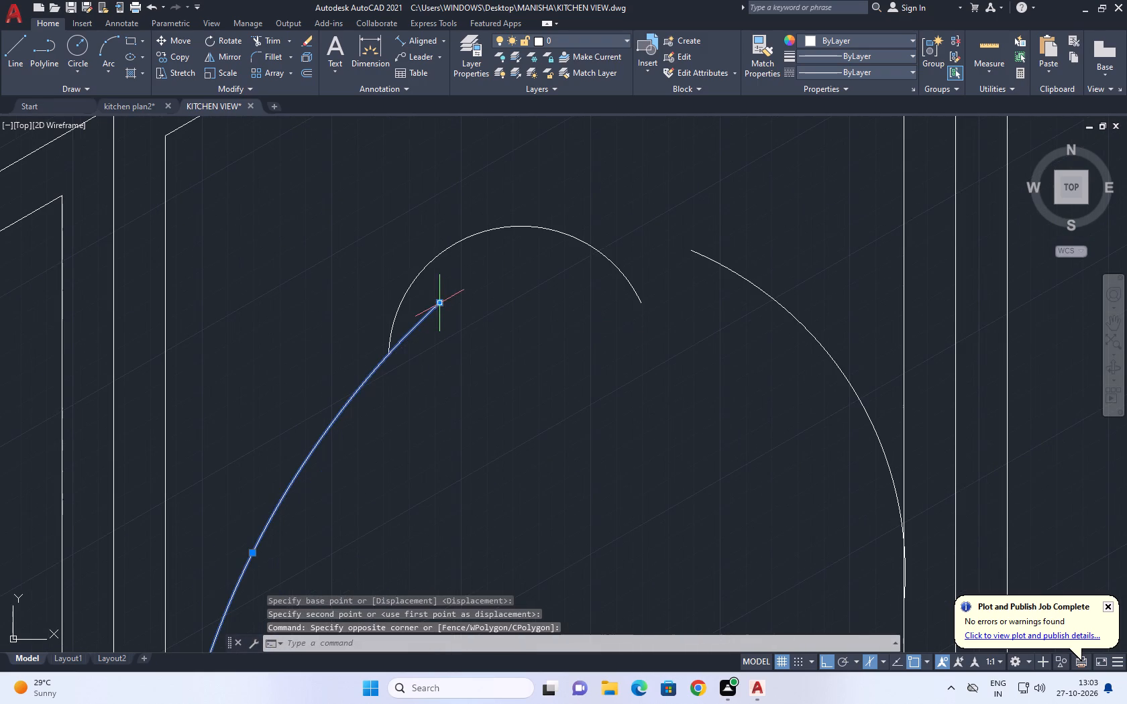
pyautogui.click(441, 302)
pyautogui.click(392, 354)
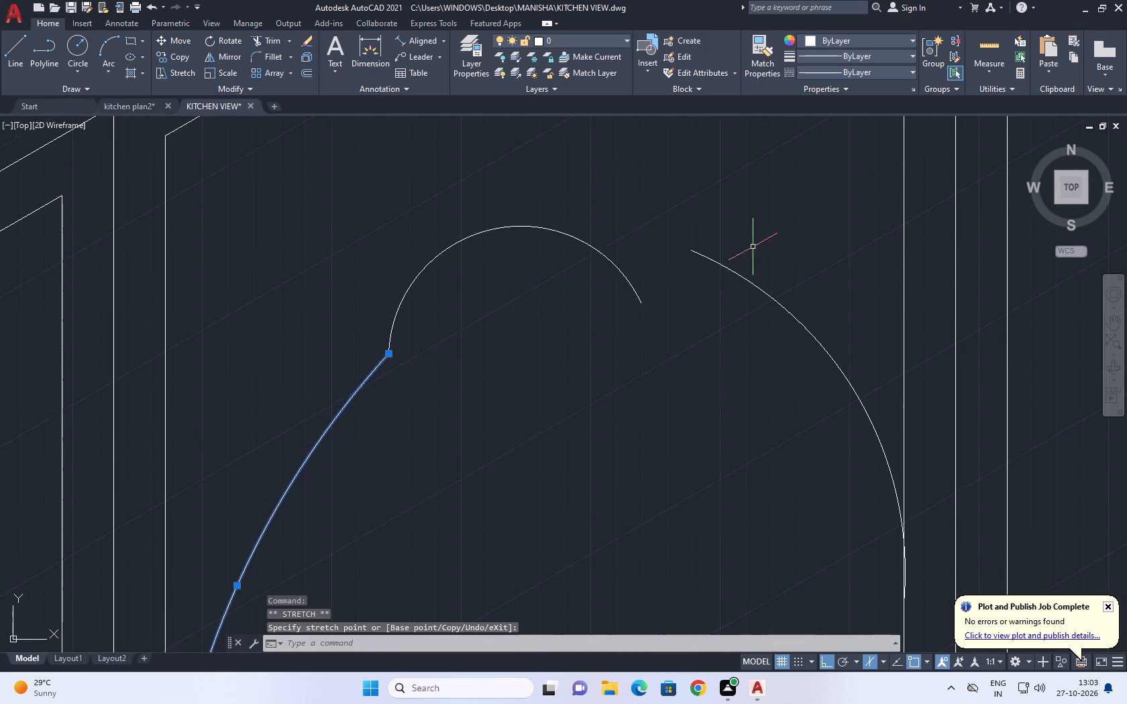
pyautogui.click(754, 247)
pyautogui.click(696, 298)
pyautogui.press('Escape')
# Move the third door's far-side arch arc so its upper end meets the far end of the crown.
pyautogui.click(696, 247)
pyautogui.click(679, 267)
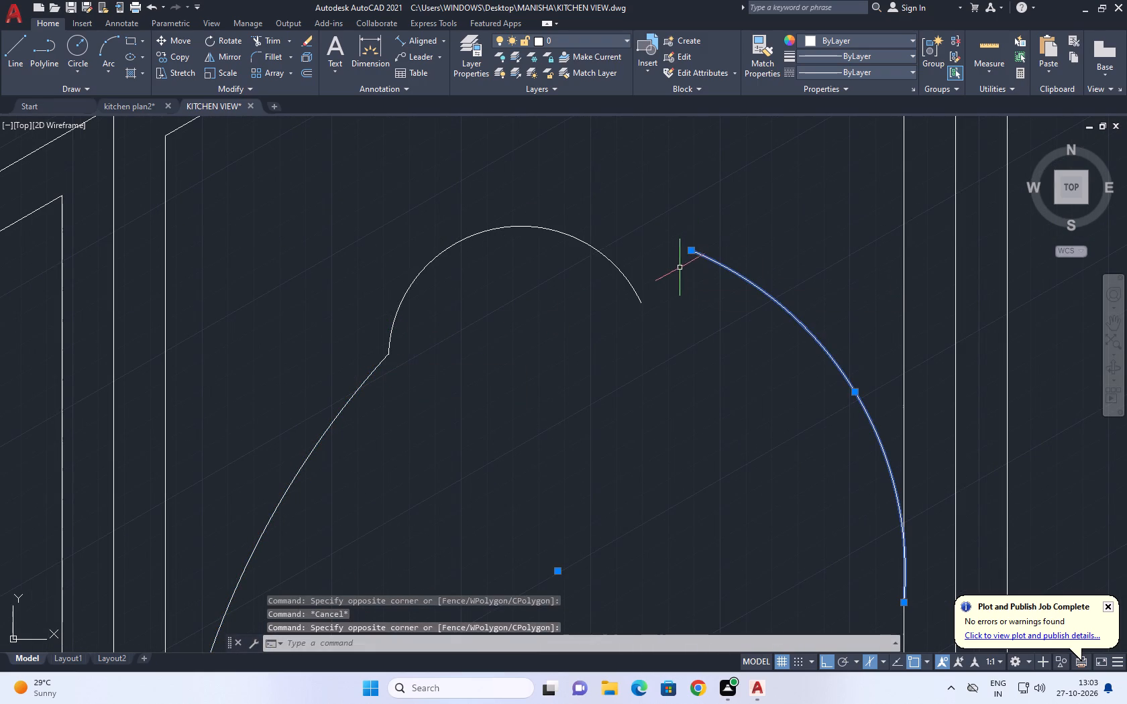
pyautogui.press('m')
pyautogui.press('space')
pyautogui.click(693, 244)
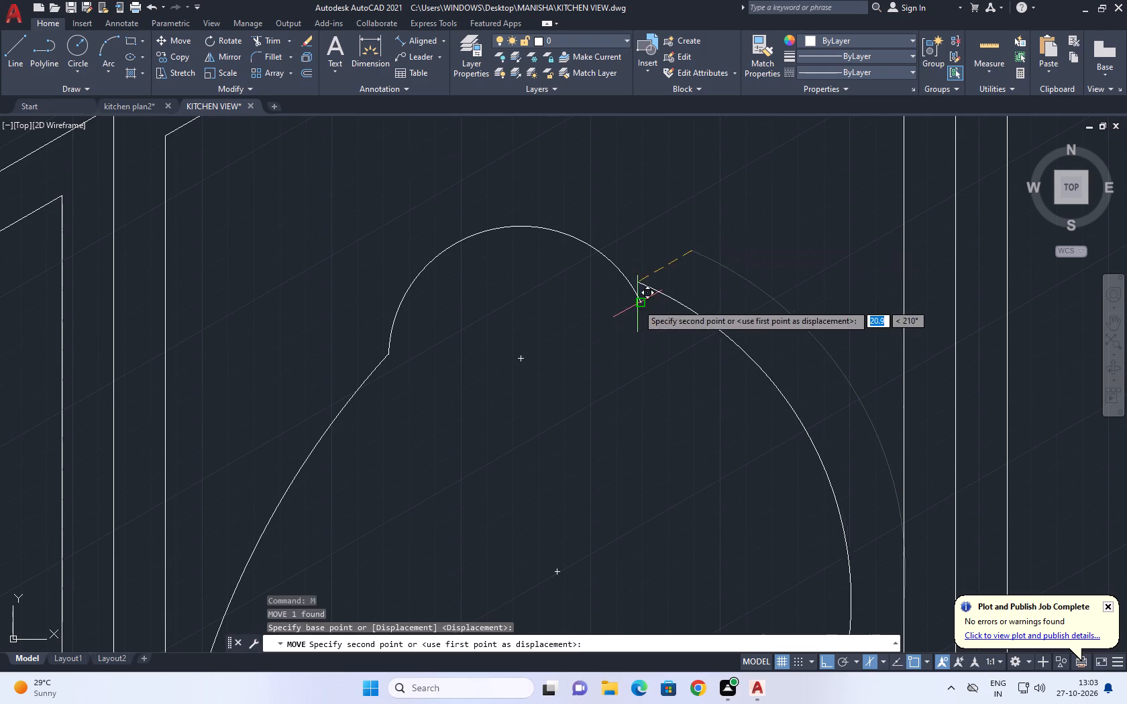
pyautogui.click(638, 302)
# Stretch the lower end of the third door's far-side arch arc to the door's inner far border line.
pyautogui.scroll(-3, 741, 298)
pyautogui.moveTo(774, 373); pyautogui.dragTo(712, 331, button='middle')
pyautogui.click(709, 339)
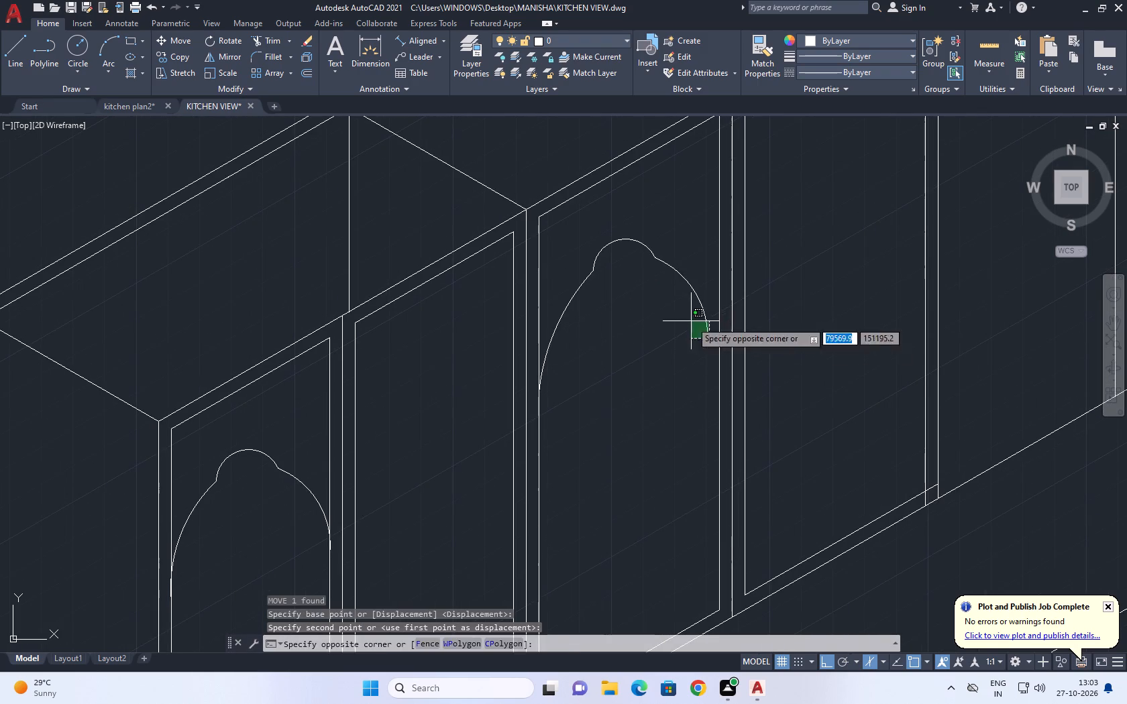
pyautogui.click(691, 321)
pyautogui.click(708, 342)
pyautogui.click(719, 346)
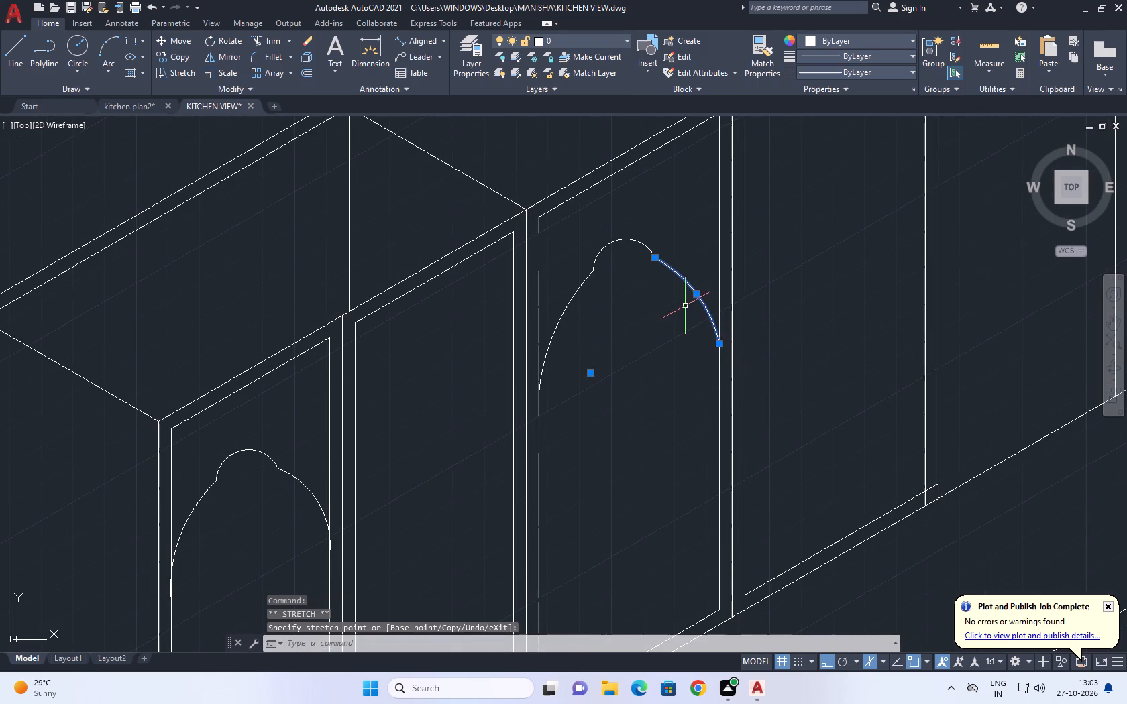
pyautogui.press('Escape')
# On the second door, draw a vertical line down from the inner top border near its far side, then an isometric line to the inner near border.
pyautogui.scroll(-3, 634, 278)
pyautogui.moveTo(651, 283); pyautogui.dragTo(653, 290, button='middle')
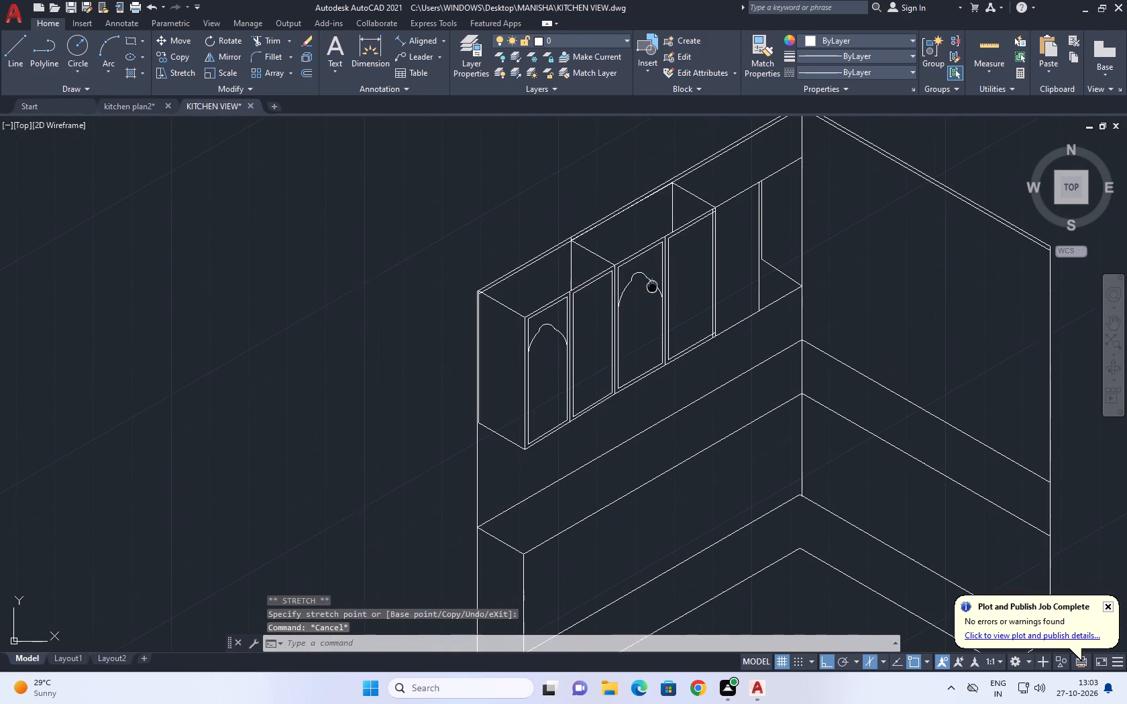
pyautogui.moveTo(653, 290); pyautogui.dragTo(656, 299, button='middle')
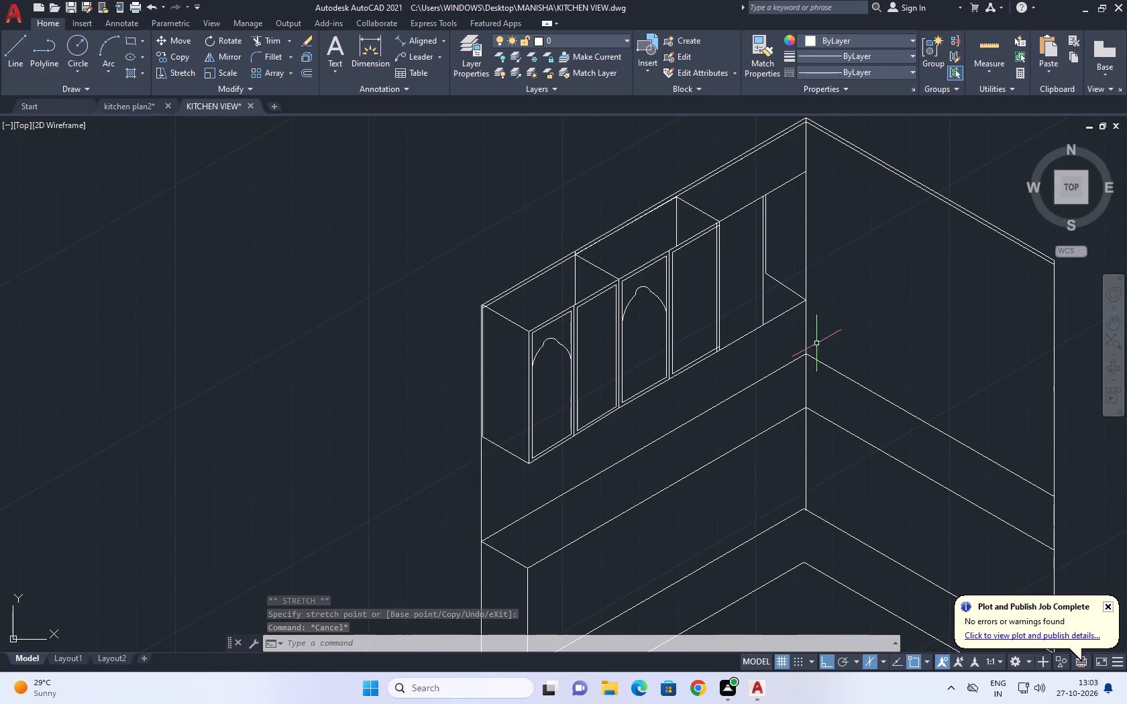
pyautogui.moveTo(816, 343); pyautogui.dragTo(751, 321, button='middle')
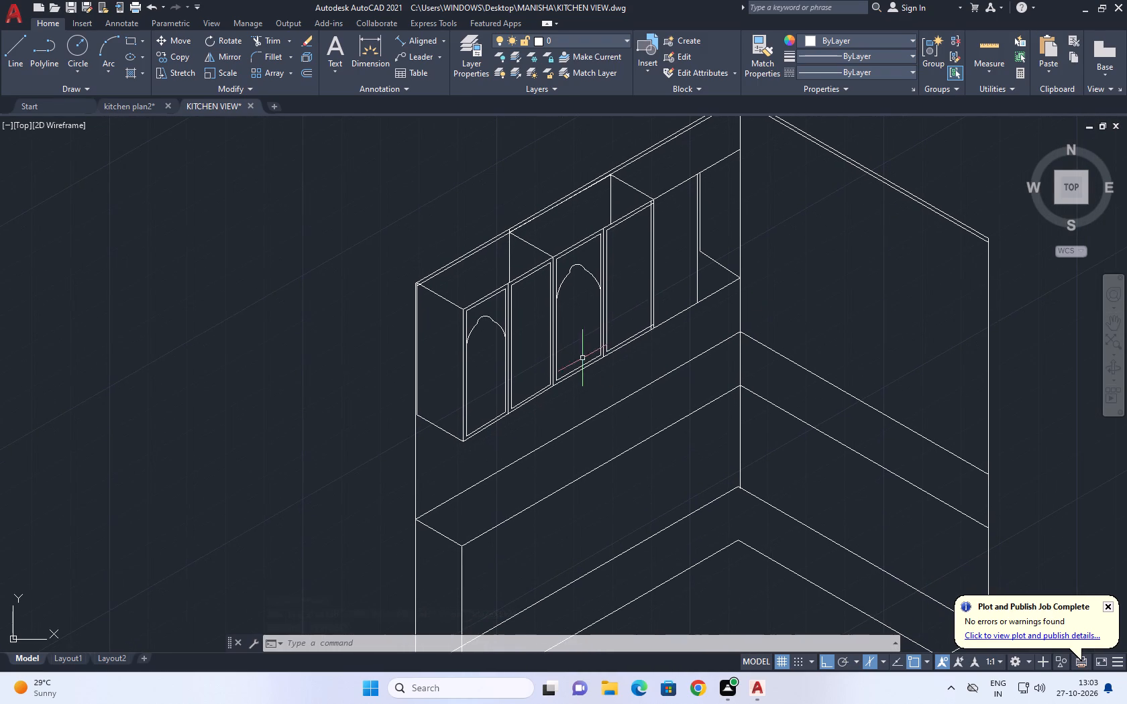
pyautogui.moveTo(482, 321); pyautogui.dragTo(482, 329, button='middle')
pyautogui.scroll(2, 526, 318)
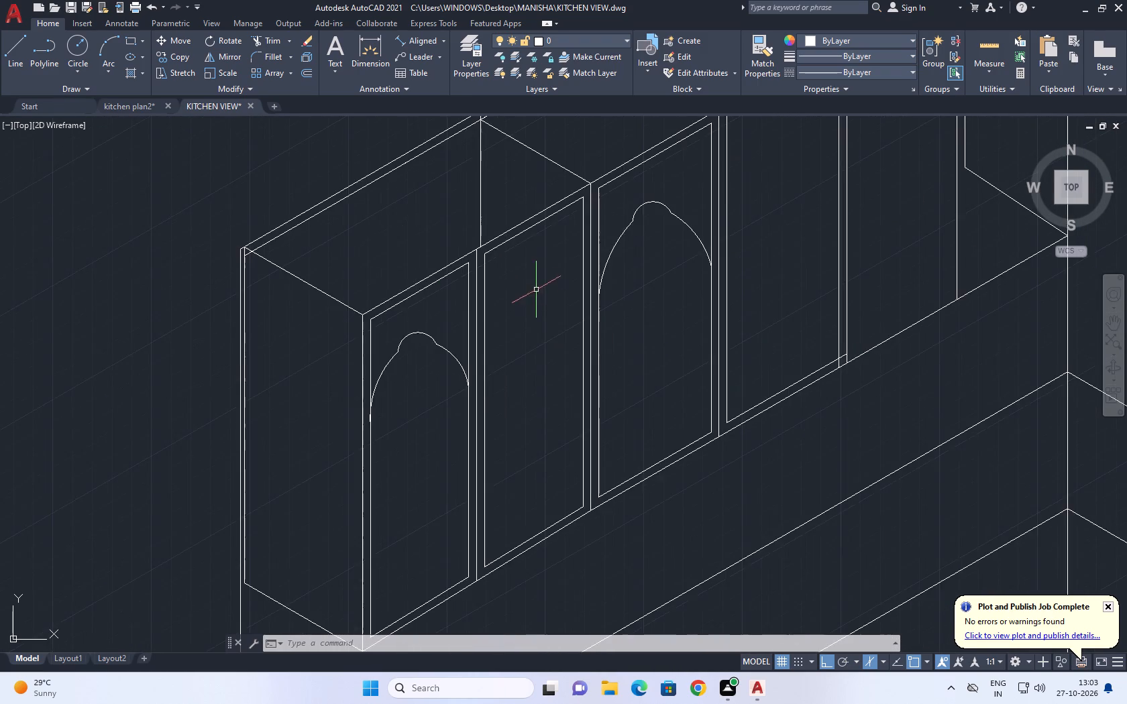
pyautogui.moveTo(539, 279); pyautogui.dragTo(590, 373, button='middle')
pyautogui.middleClick(590, 373)
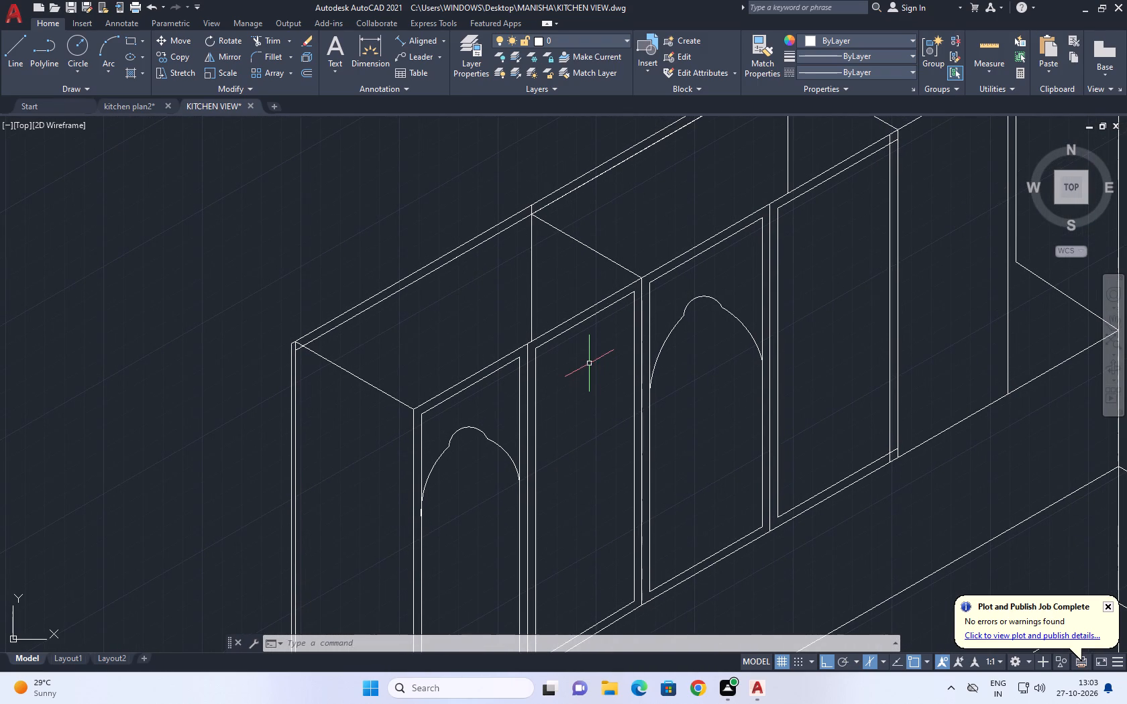
pyautogui.moveTo(627, 341); pyautogui.dragTo(678, 296, button='middle')
pyautogui.write('L')
pyautogui.press('space')
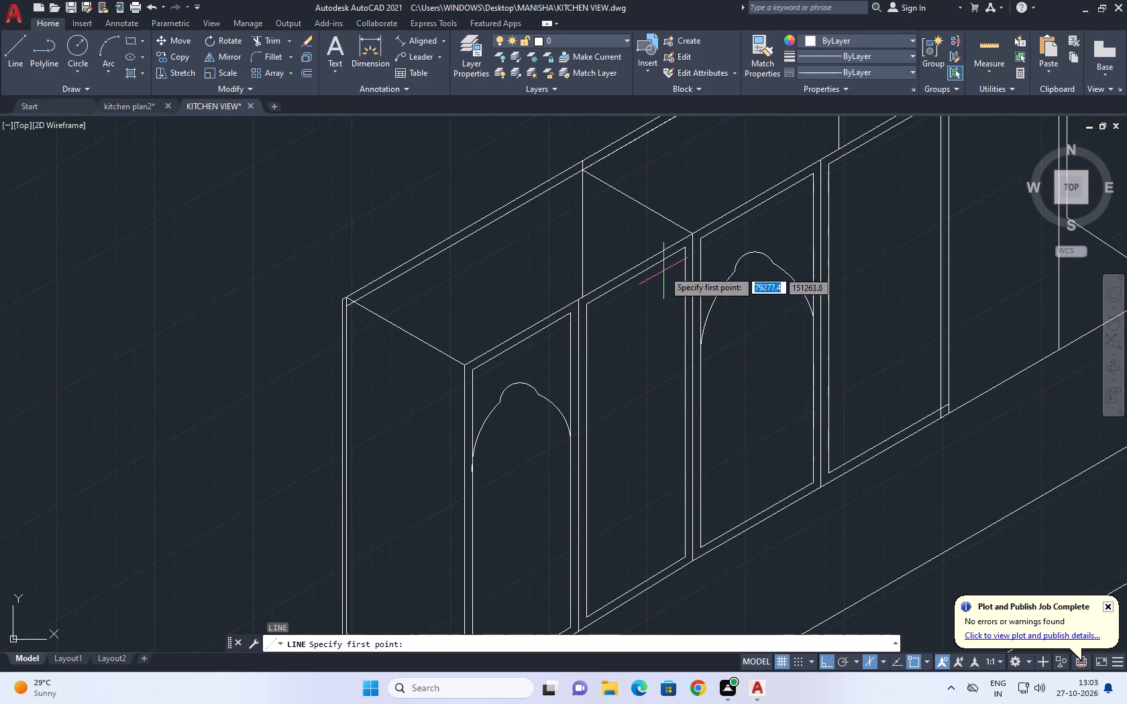
pyautogui.click(664, 258)
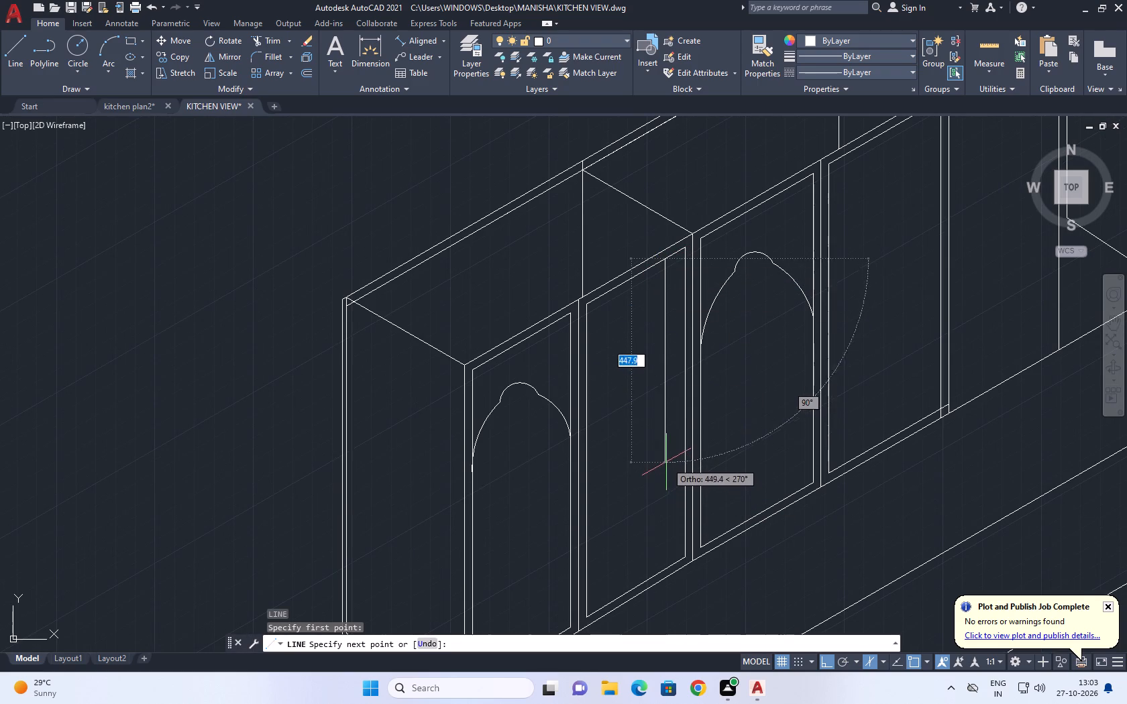
pyautogui.click(665, 443)
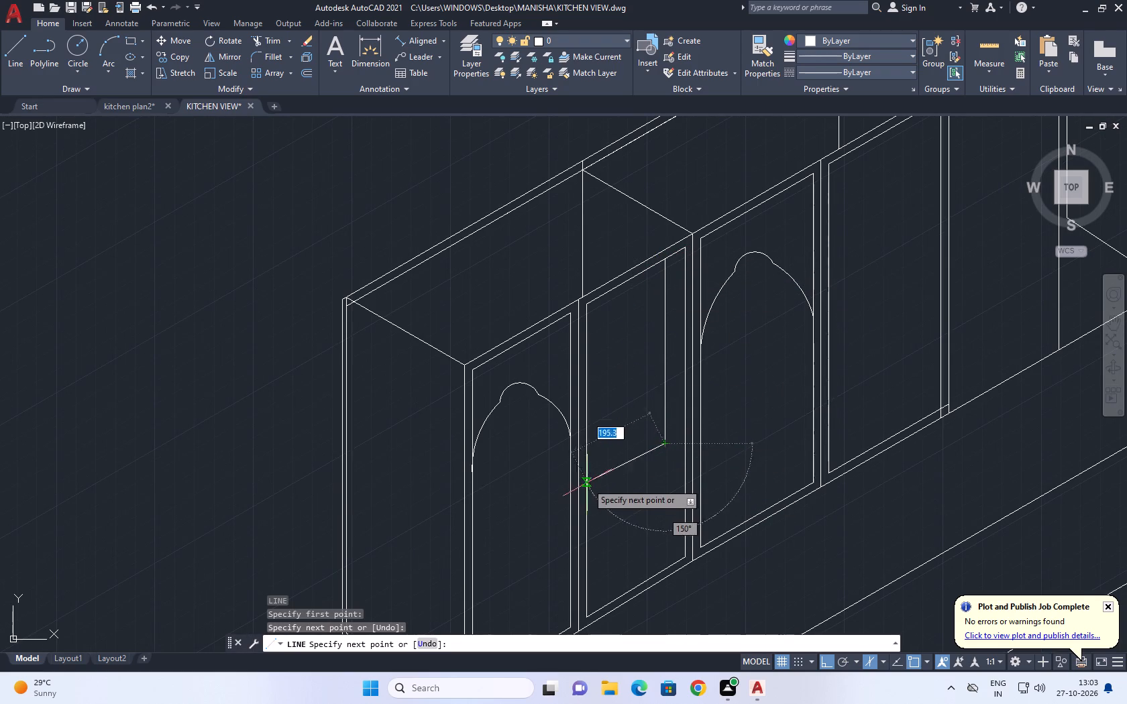
pyautogui.click(584, 493)
pyautogui.press('Escape')
# Move the second door's lower isometric motif line down along the inner near border, closer to the bottom border.
pyautogui.moveTo(625, 459); pyautogui.dragTo(657, 410, button='middle')
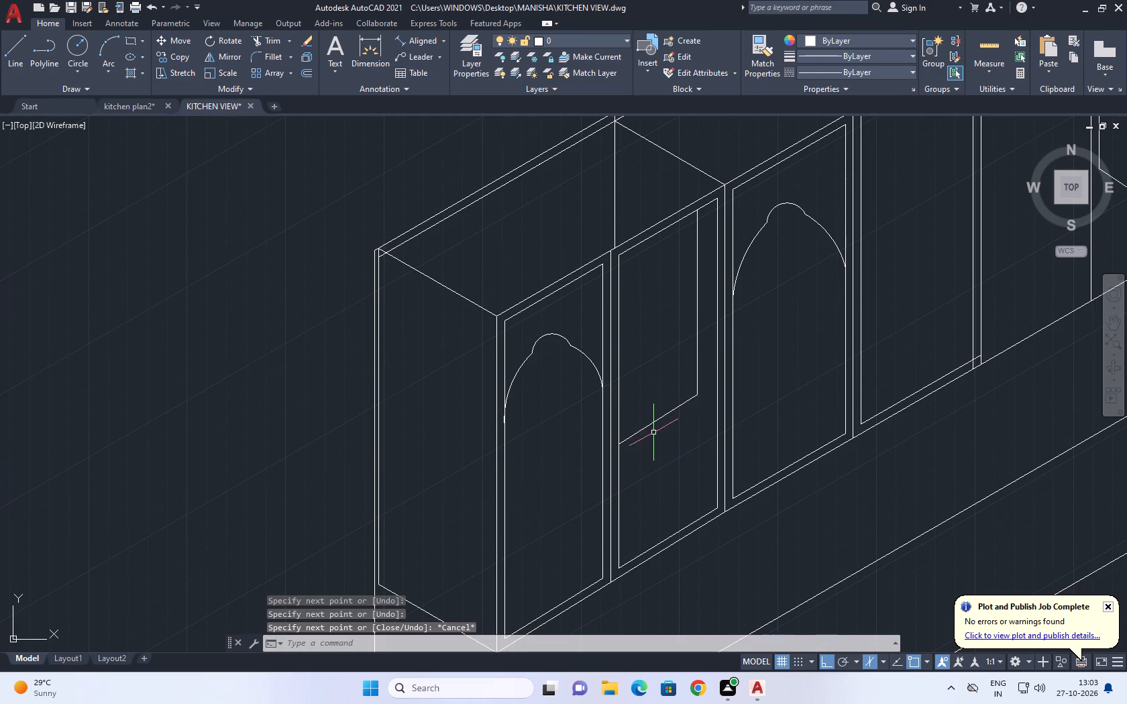
pyautogui.click(653, 430)
pyautogui.click(634, 400)
pyautogui.press('m')
pyautogui.press('space')
pyautogui.moveTo(618, 443); pyautogui.dragTo(619, 459)
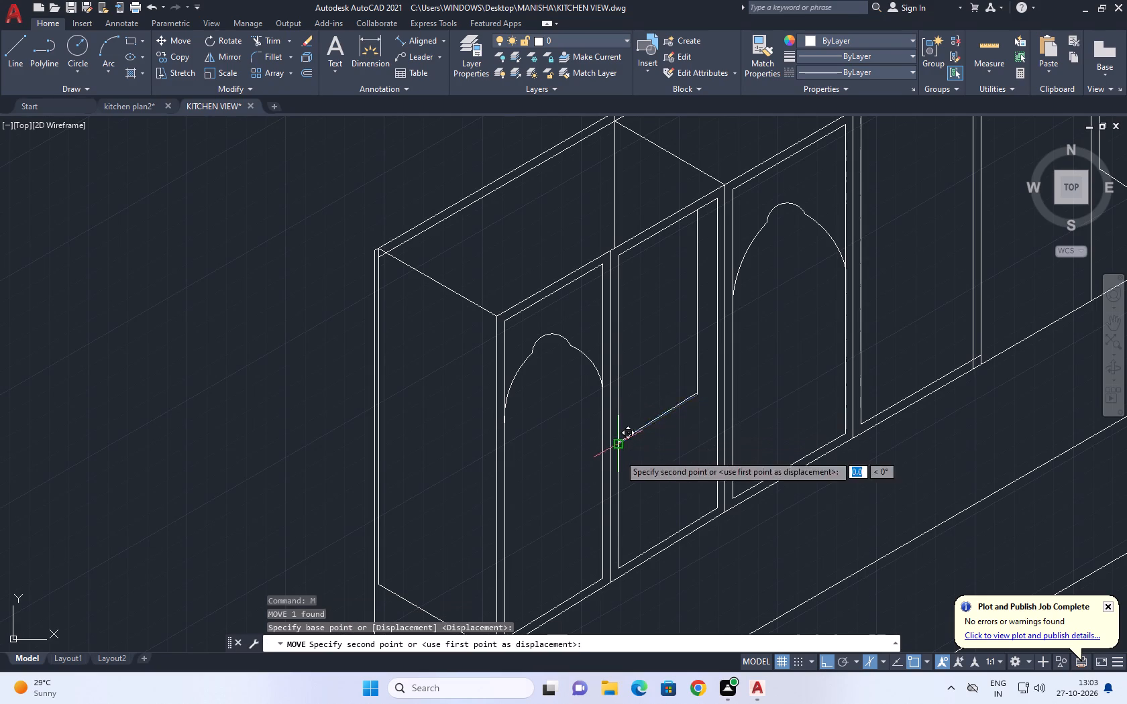
pyautogui.moveTo(619, 459); pyautogui.dragTo(619, 461)
pyautogui.click(621, 511)
pyautogui.press('Escape')
# Extend the second door's vertical motif line down to the lowered isometric line.
pyautogui.press('e')
pyautogui.press('x')
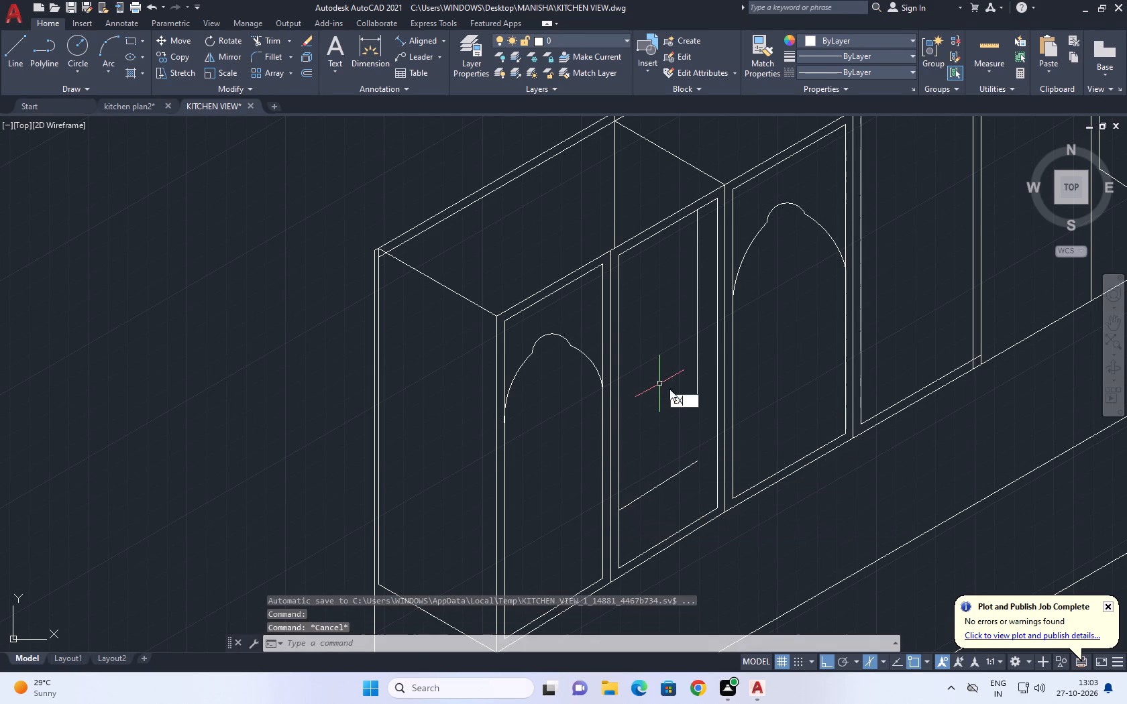
pyautogui.press('space')
pyautogui.click(698, 380)
pyautogui.press('Escape')
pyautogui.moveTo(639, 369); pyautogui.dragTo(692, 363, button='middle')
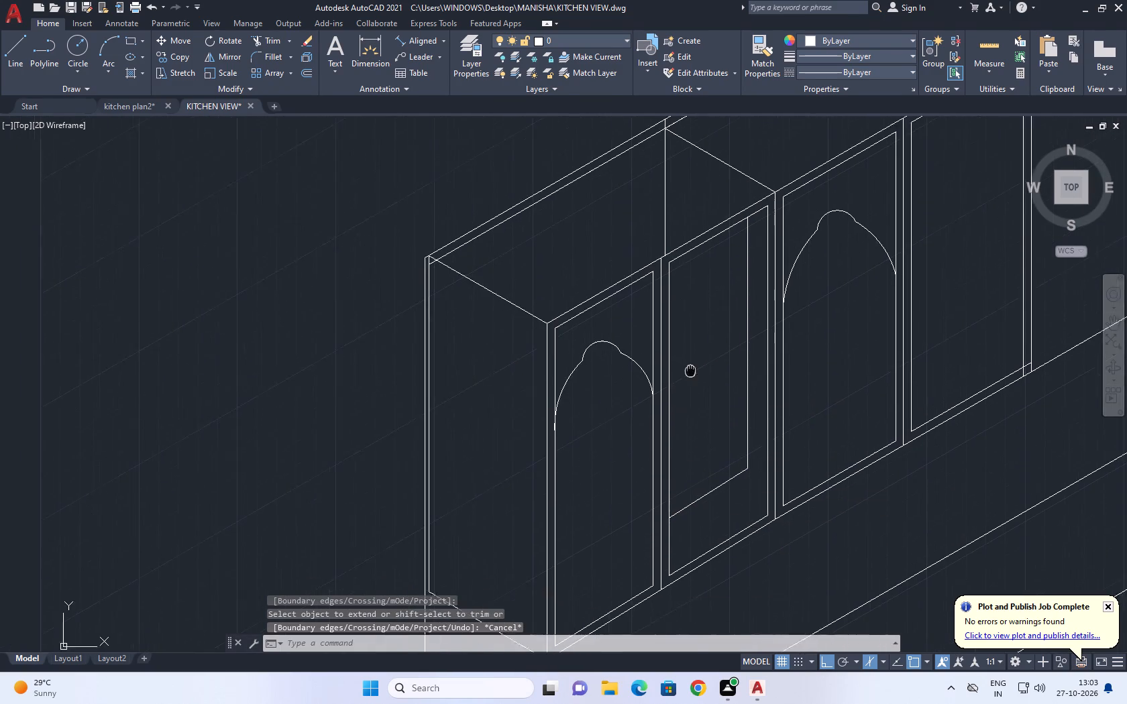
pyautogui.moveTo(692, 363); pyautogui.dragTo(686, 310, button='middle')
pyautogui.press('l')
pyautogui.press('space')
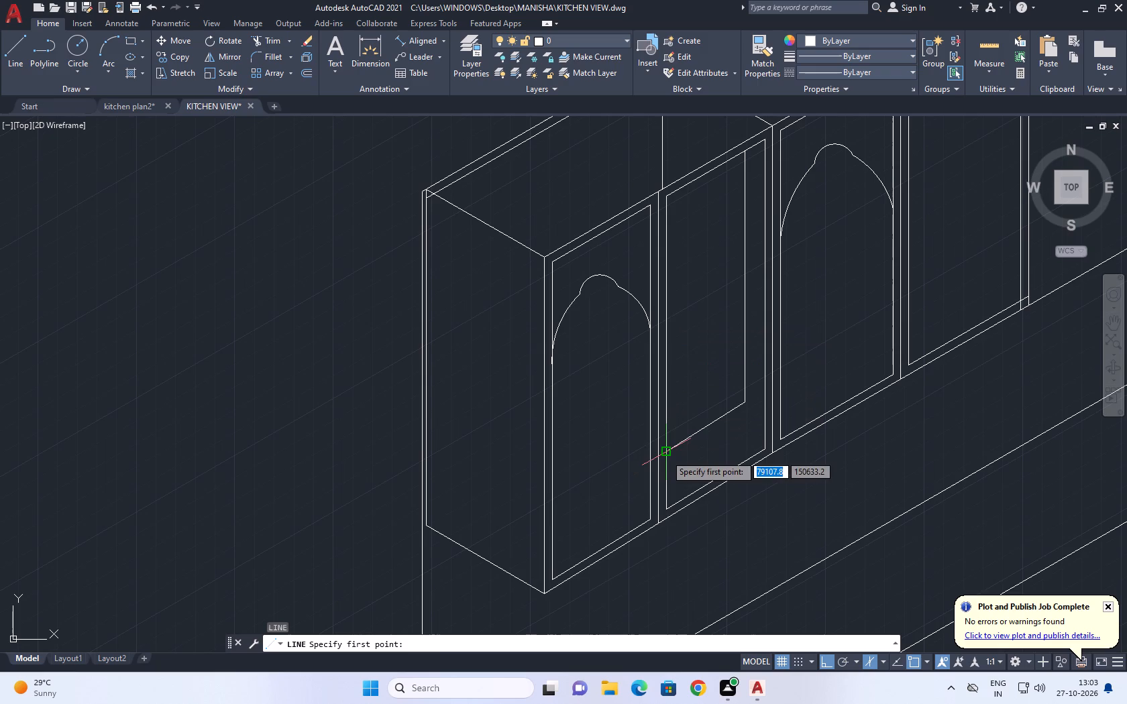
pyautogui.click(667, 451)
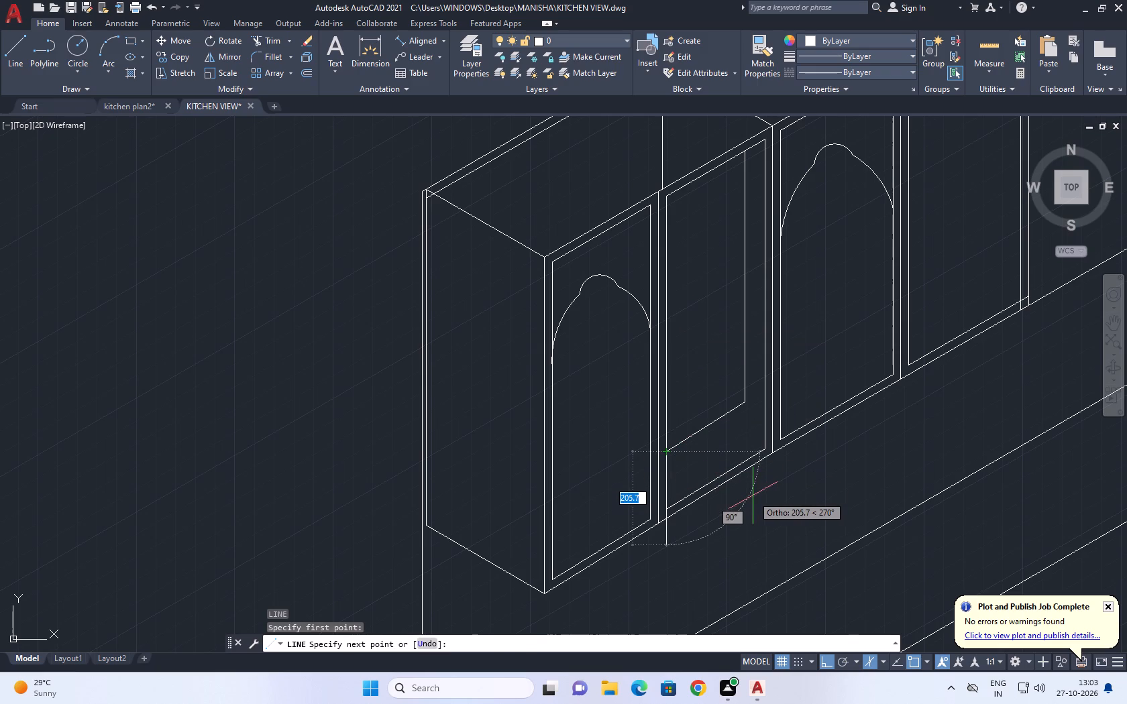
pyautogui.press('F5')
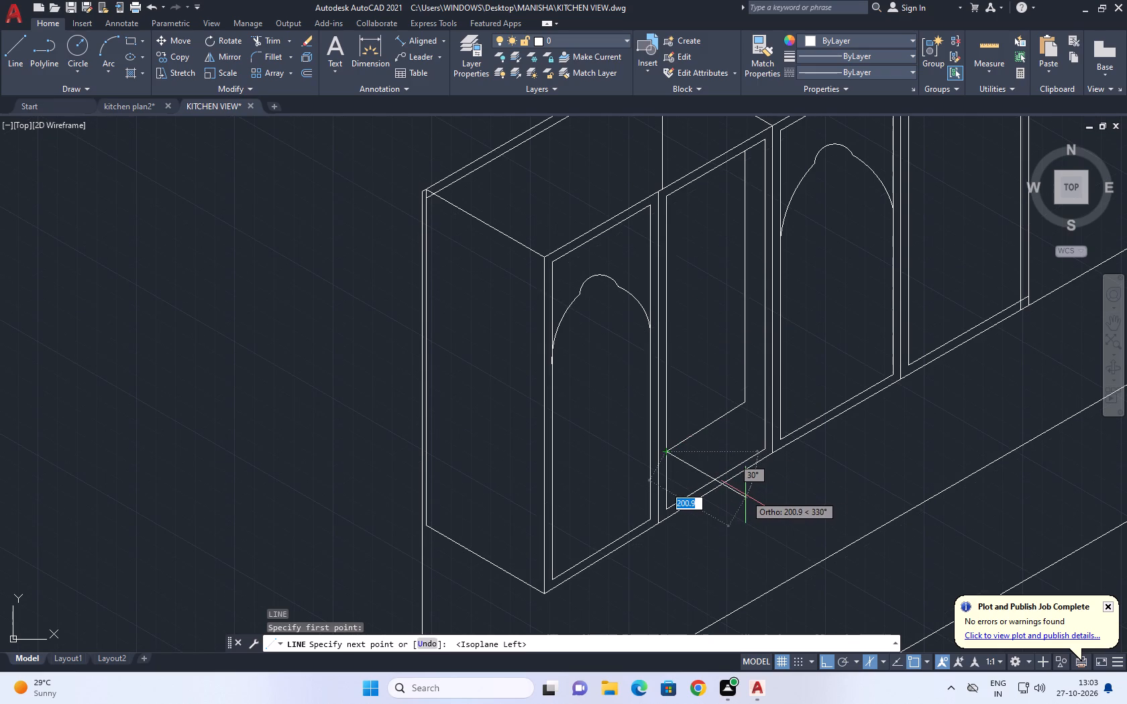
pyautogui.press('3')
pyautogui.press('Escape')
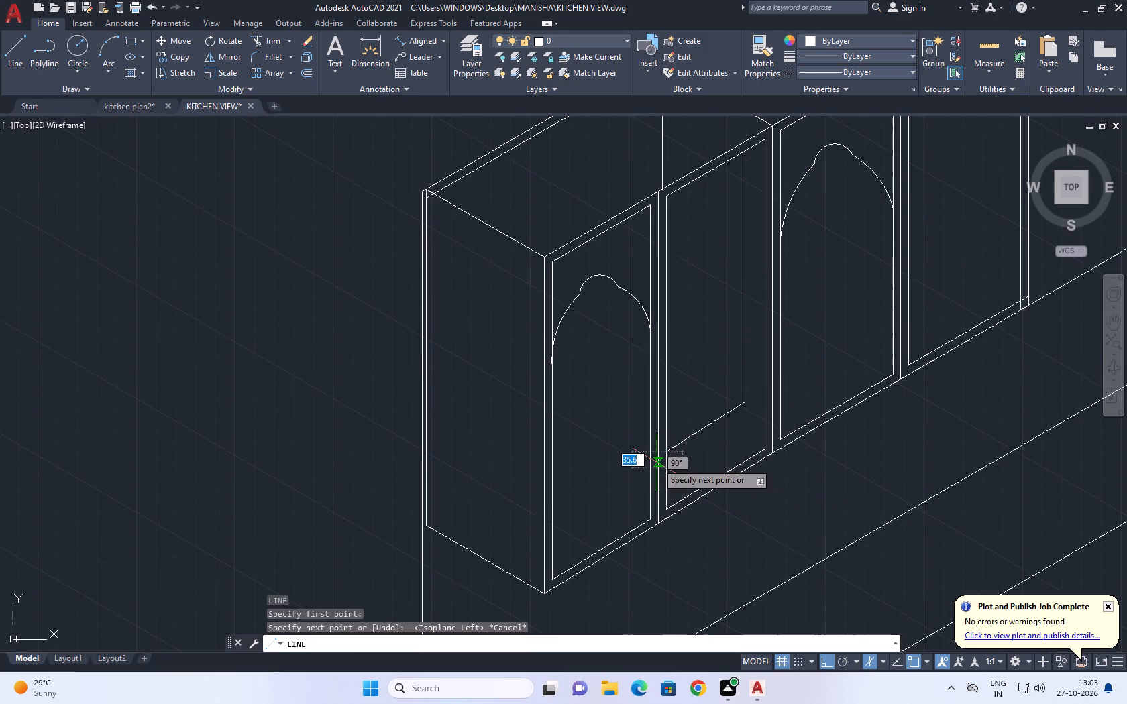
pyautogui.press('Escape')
# On the second door, draw a slanted line about 160 mm outward from the motif's lower near corner, then another back near the inner border's bottom near corner.
pyautogui.moveTo(669, 438); pyautogui.dragTo(681, 472, button='middle')
pyautogui.middleClick(681, 472)
pyautogui.press('l')
pyautogui.press('space')
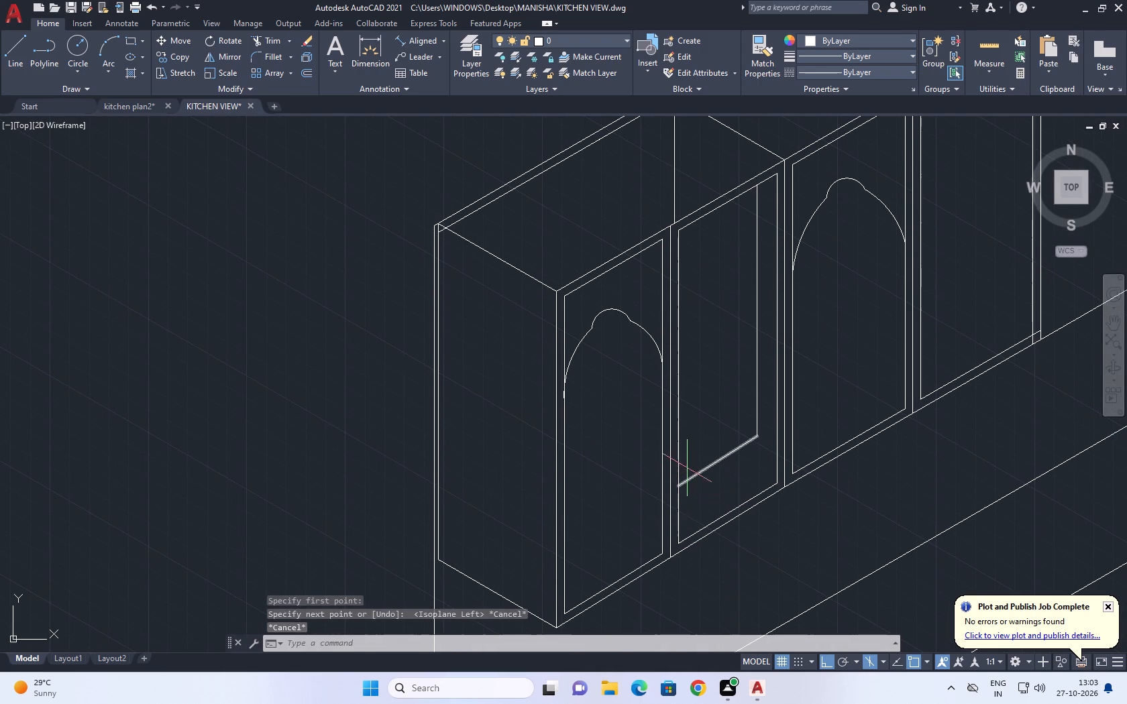
pyautogui.click(679, 486)
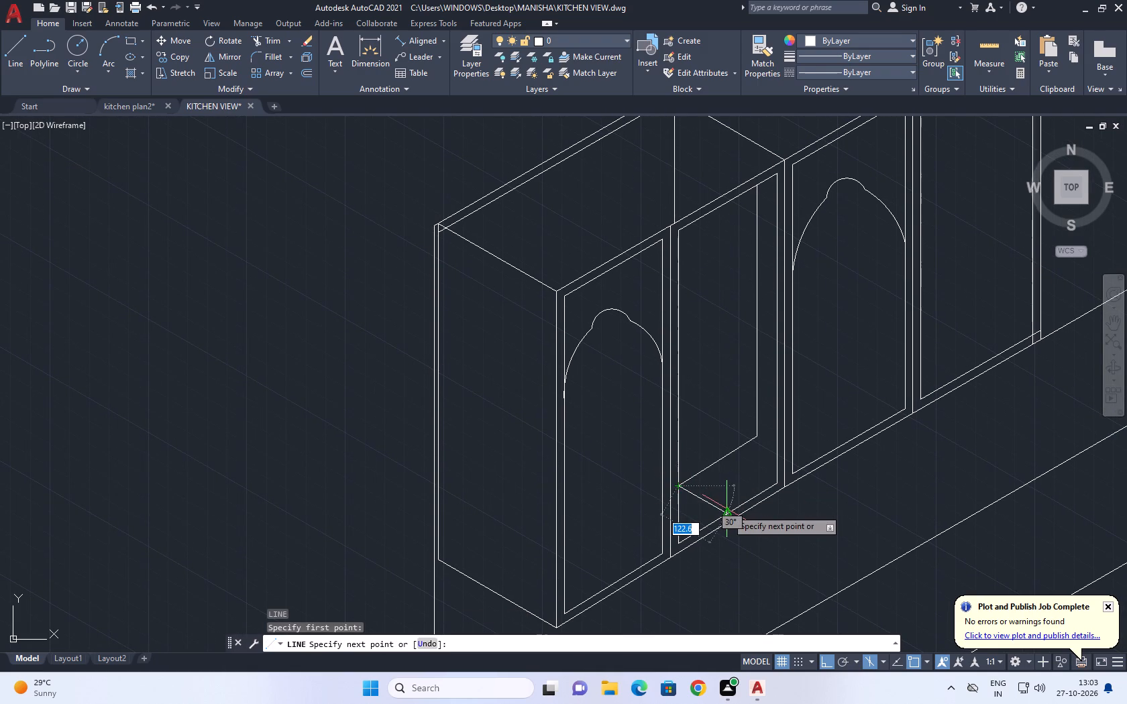
pyautogui.press('F5')
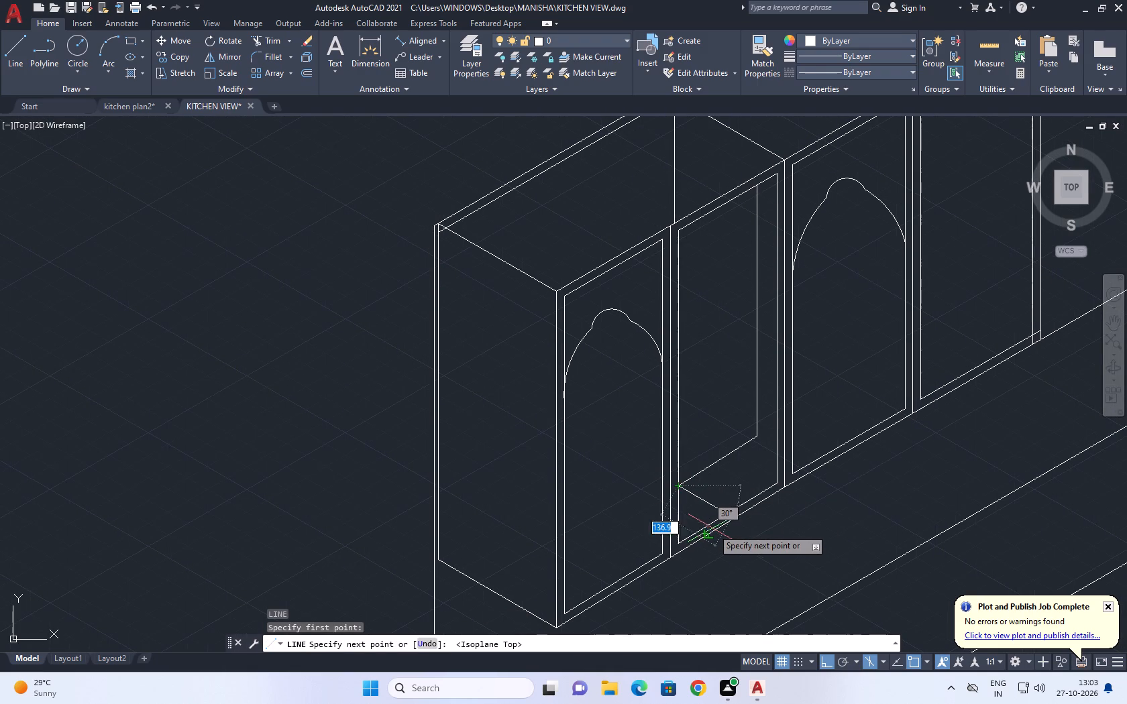
pyautogui.press('F5')
pyautogui.press('F8')
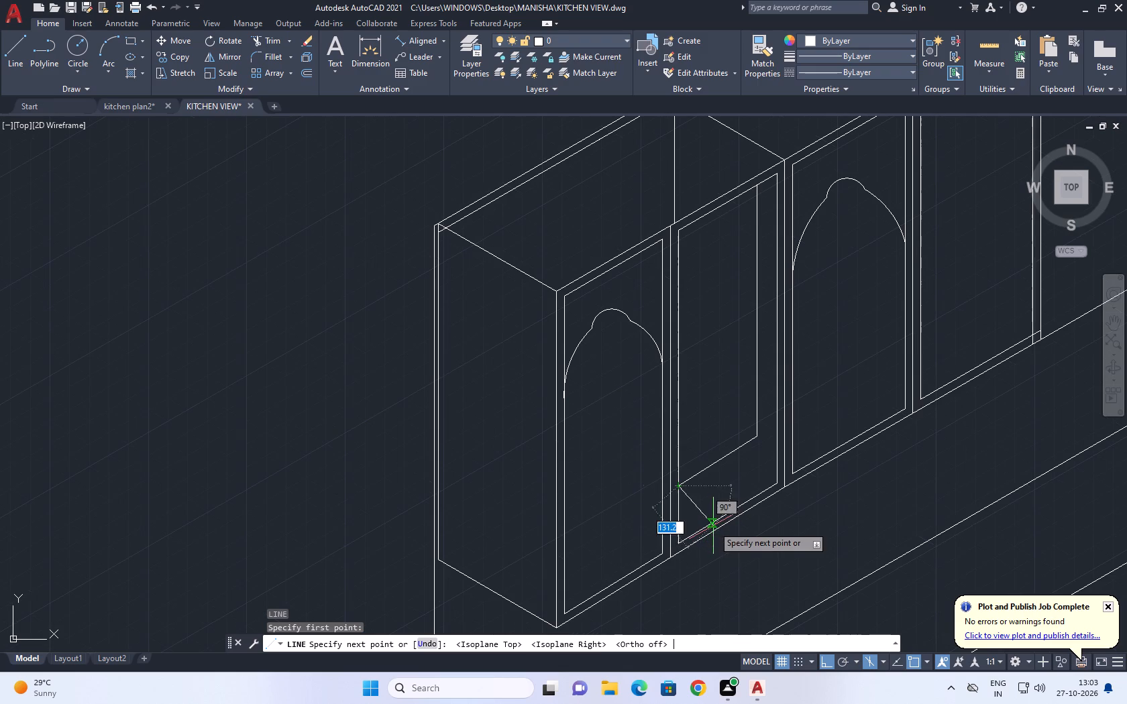
pyautogui.moveTo(692, 514); pyautogui.dragTo(687, 434, button='middle')
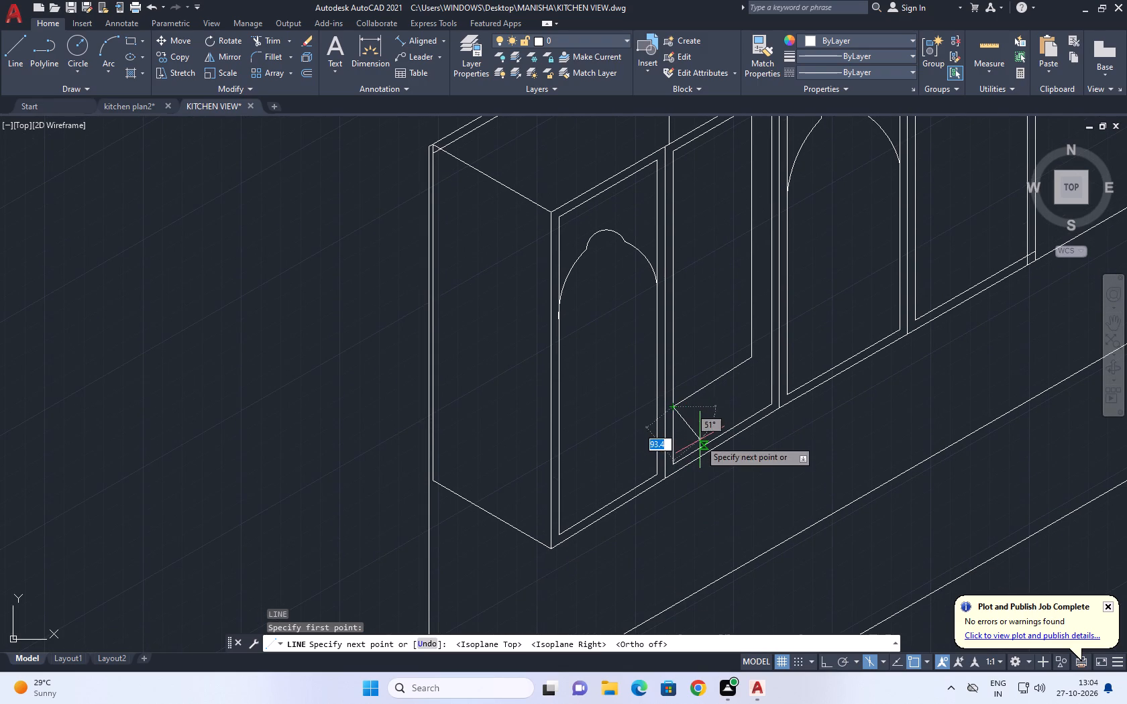
pyautogui.click(700, 440)
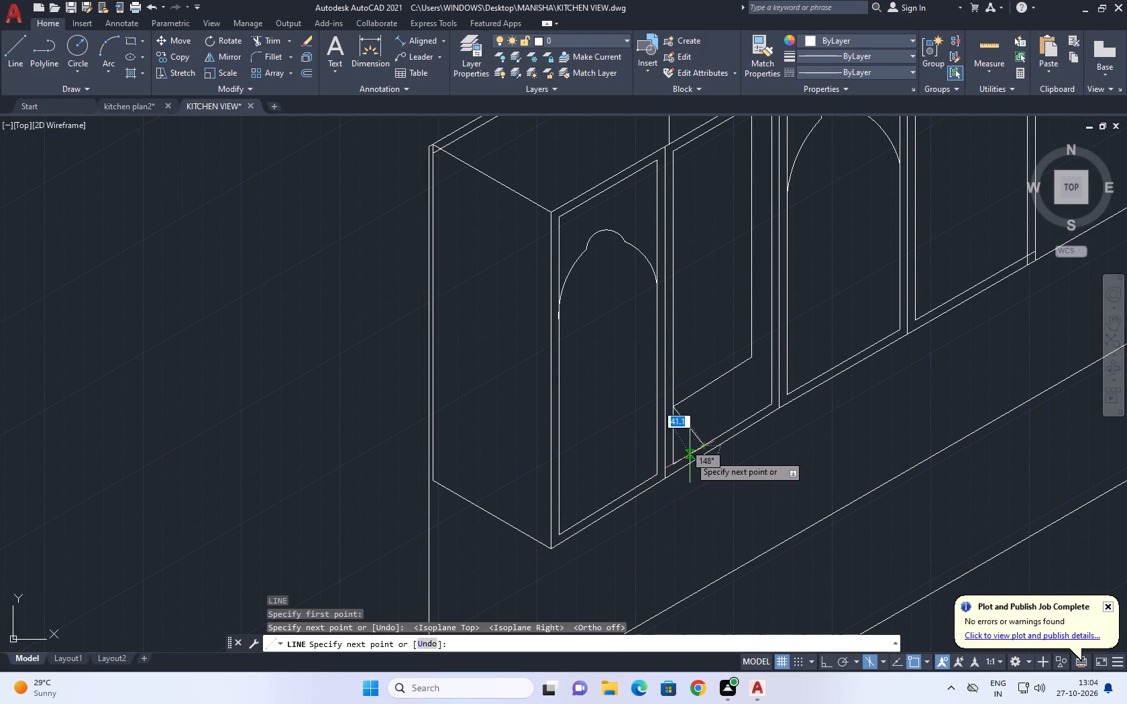
pyautogui.hotkey('ctrl', 'z')
pyautogui.scroll(2, 690, 438)
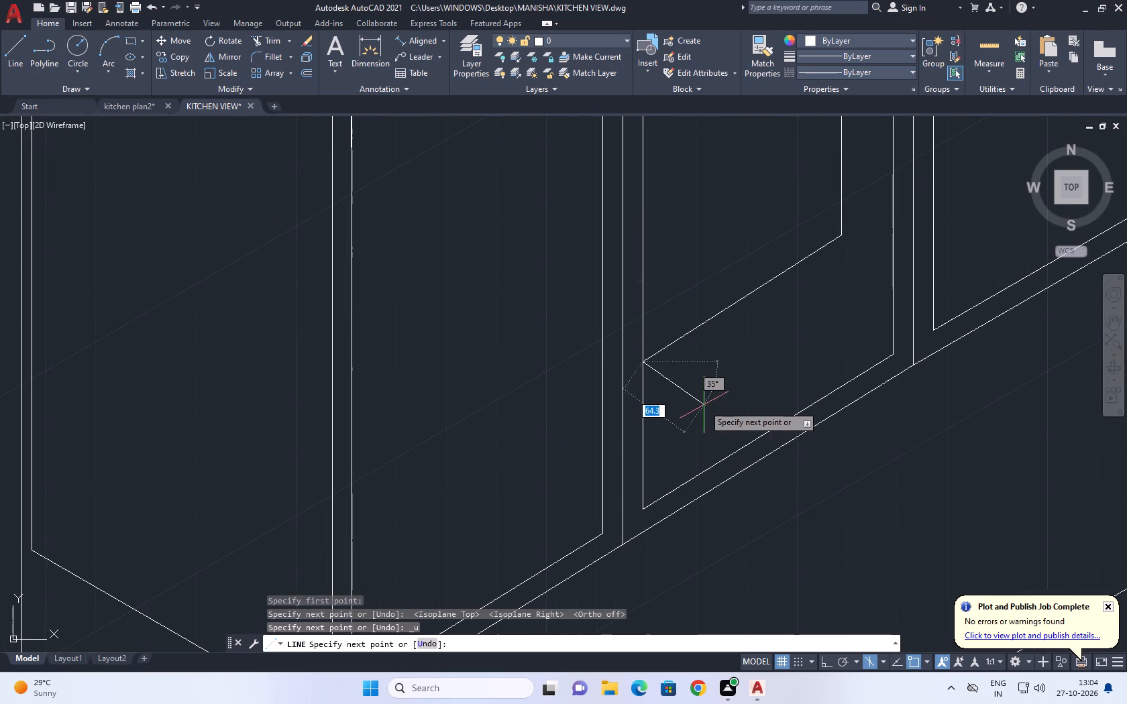
pyautogui.moveTo(695, 413); pyautogui.dragTo(655, 382, button='middle')
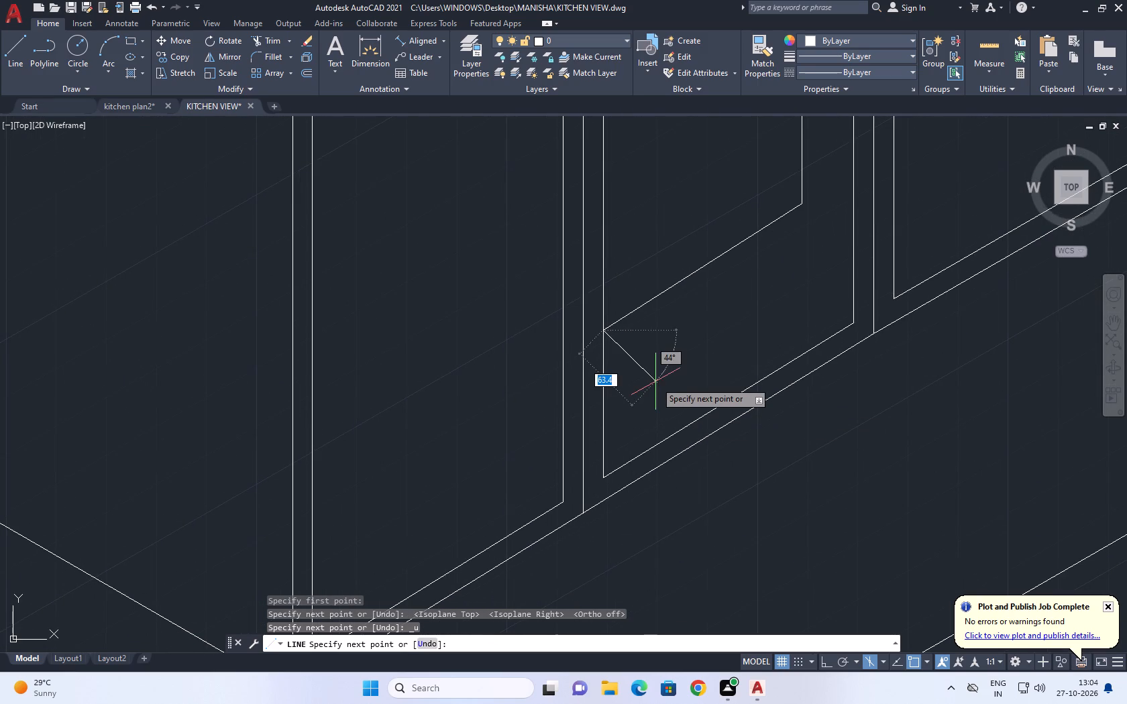
pyautogui.moveTo(701, 404); pyautogui.dragTo(632, 359, button='middle')
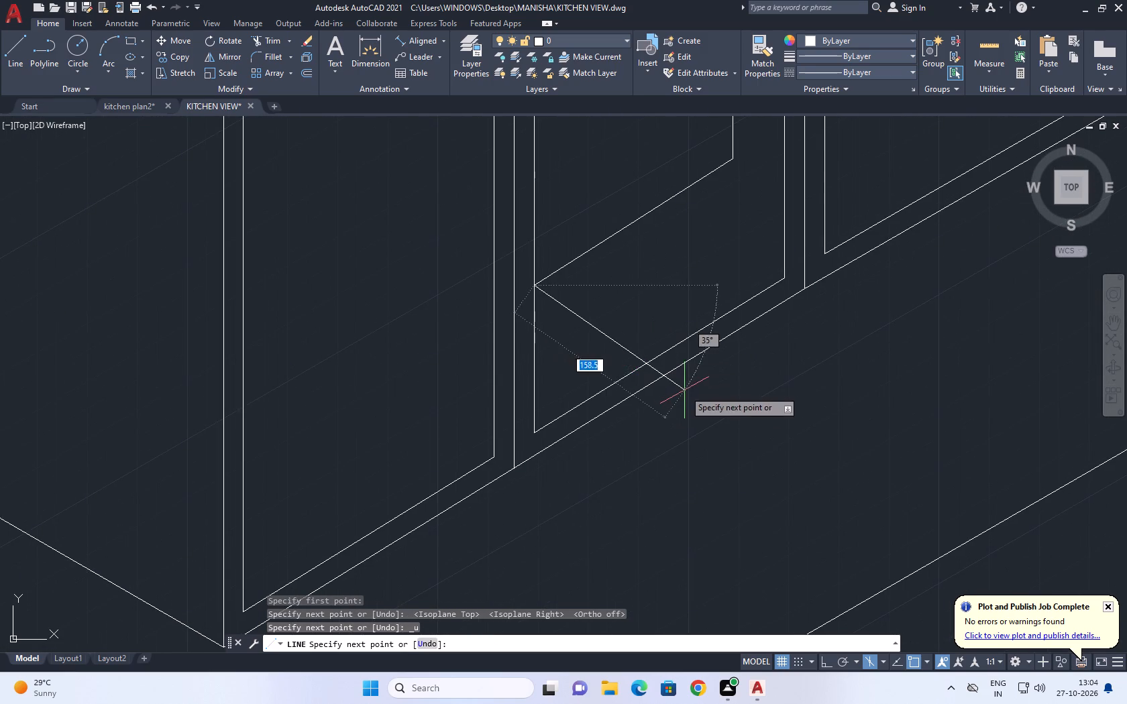
pyautogui.click(684, 390)
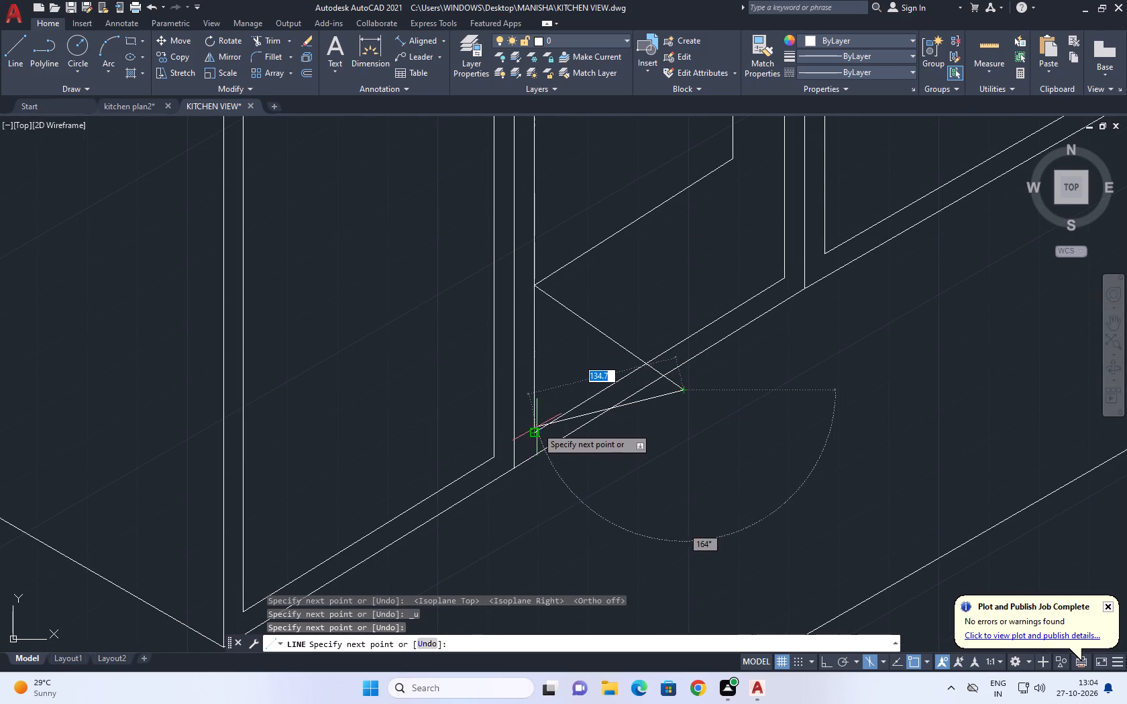
pyautogui.click(537, 426)
pyautogui.press('space')
# Move the lower slanted line so its near end meets the bottom near corner of the second door's inner border.
pyautogui.middleClick(706, 365)
pyautogui.scroll(1, 601, 400)
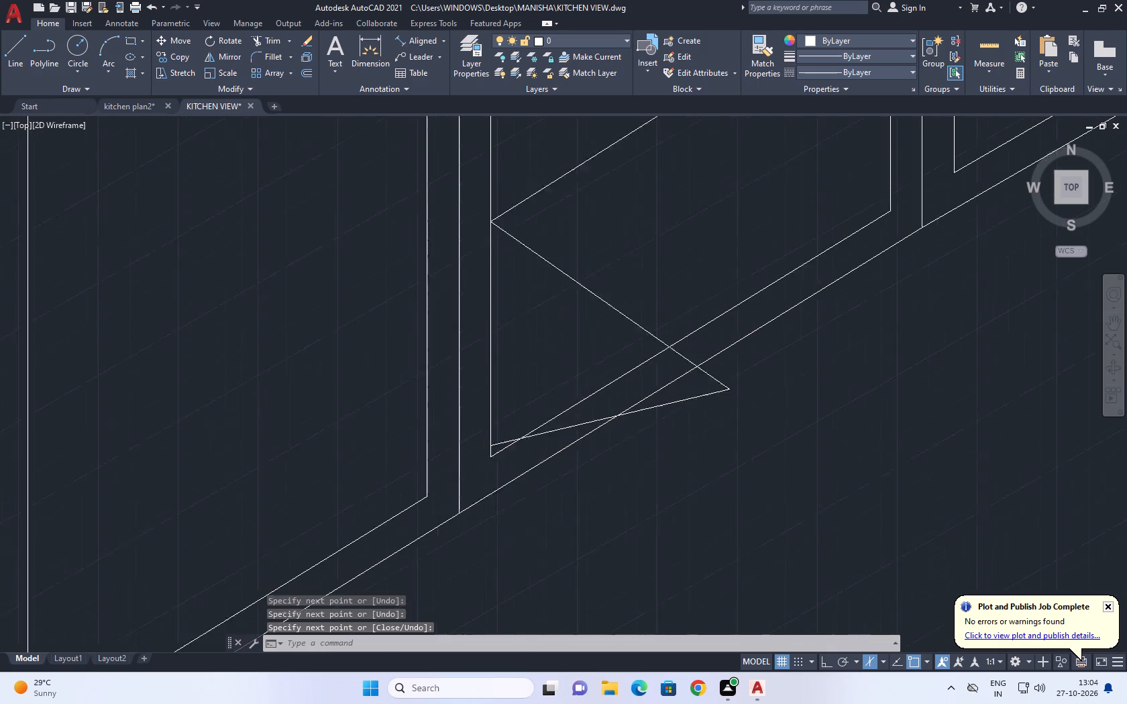
pyautogui.scroll(2, 601, 400)
pyautogui.click(576, 436)
pyautogui.click(523, 471)
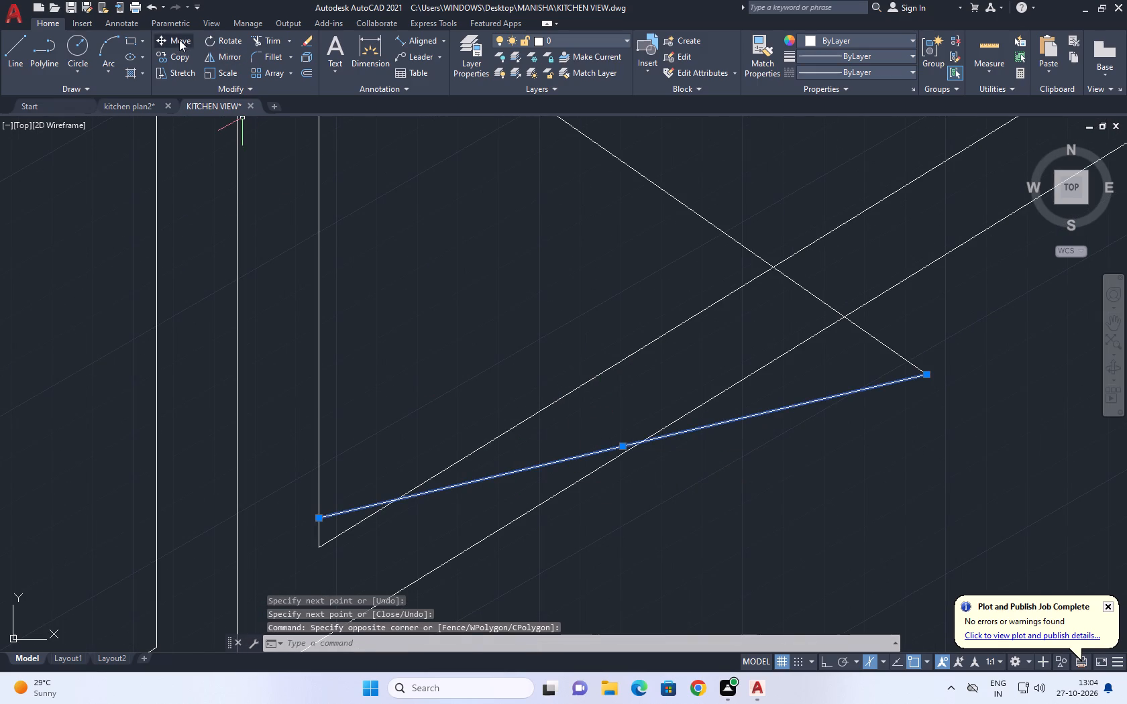
pyautogui.click(179, 40)
pyautogui.moveTo(281, 468); pyautogui.dragTo(313, 233, button='middle')
pyautogui.scroll(2, 340, 282)
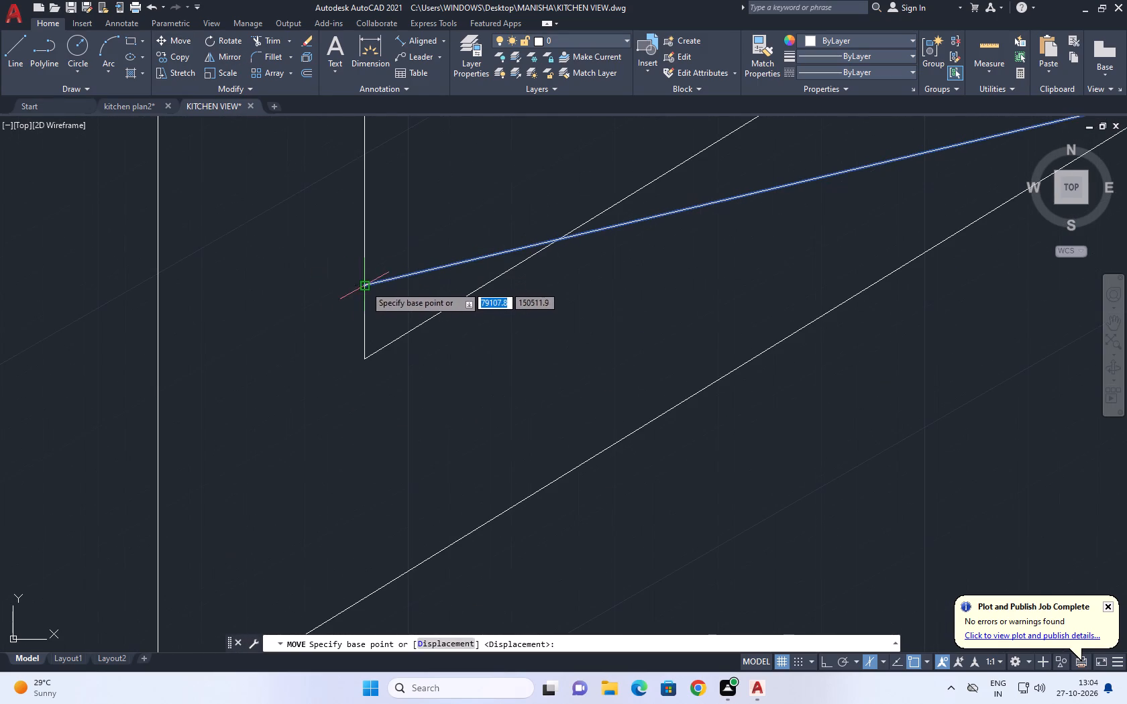
pyautogui.click(368, 284)
pyautogui.click(366, 361)
pyautogui.scroll(-6, 471, 349)
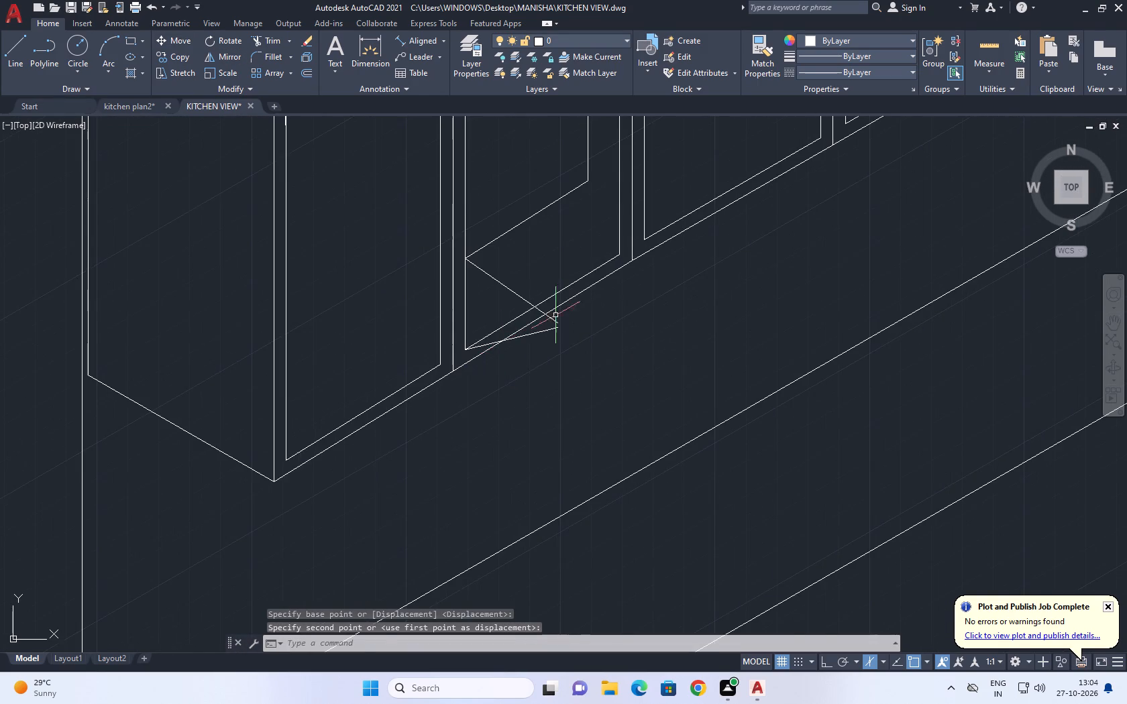
# Fillet the outer ends of the second door's two slanted lines into a sharp corner.
pyautogui.scroll(4, 466, 354)
pyautogui.moveTo(680, 276); pyautogui.dragTo(451, 440, button='middle')
pyautogui.moveTo(800, 326); pyautogui.dragTo(791, 333, button='middle')
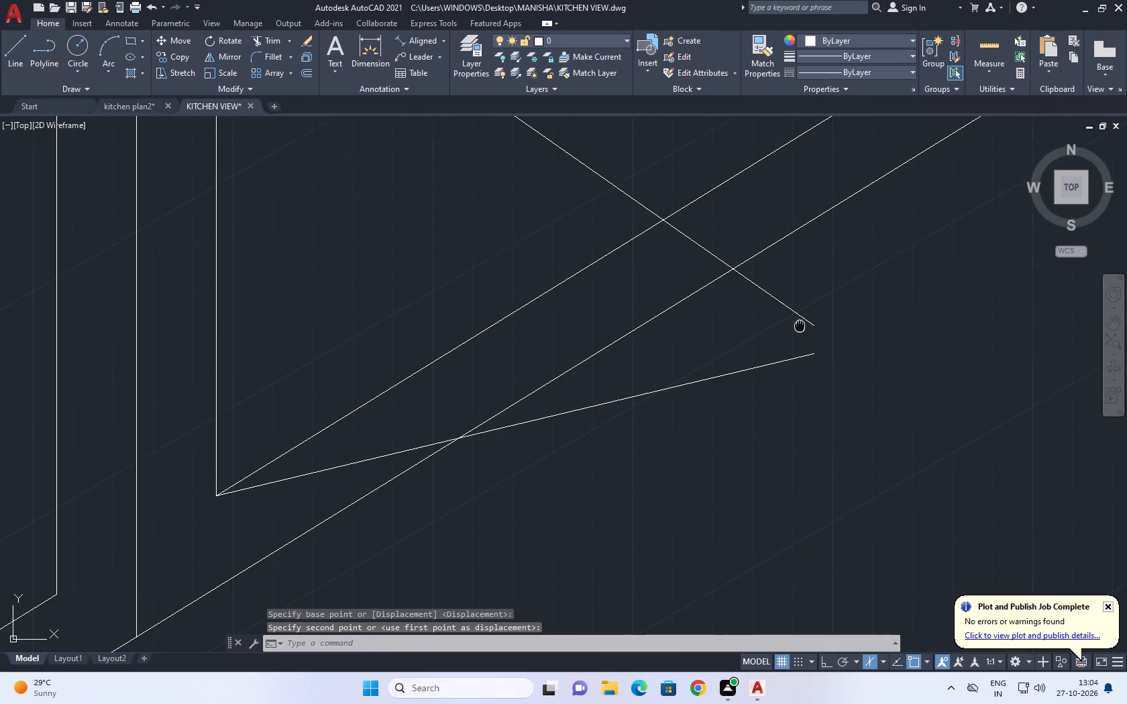
pyautogui.moveTo(791, 333); pyautogui.dragTo(651, 410, button='middle')
pyautogui.press('f')
pyautogui.press('space')
pyautogui.click(656, 400)
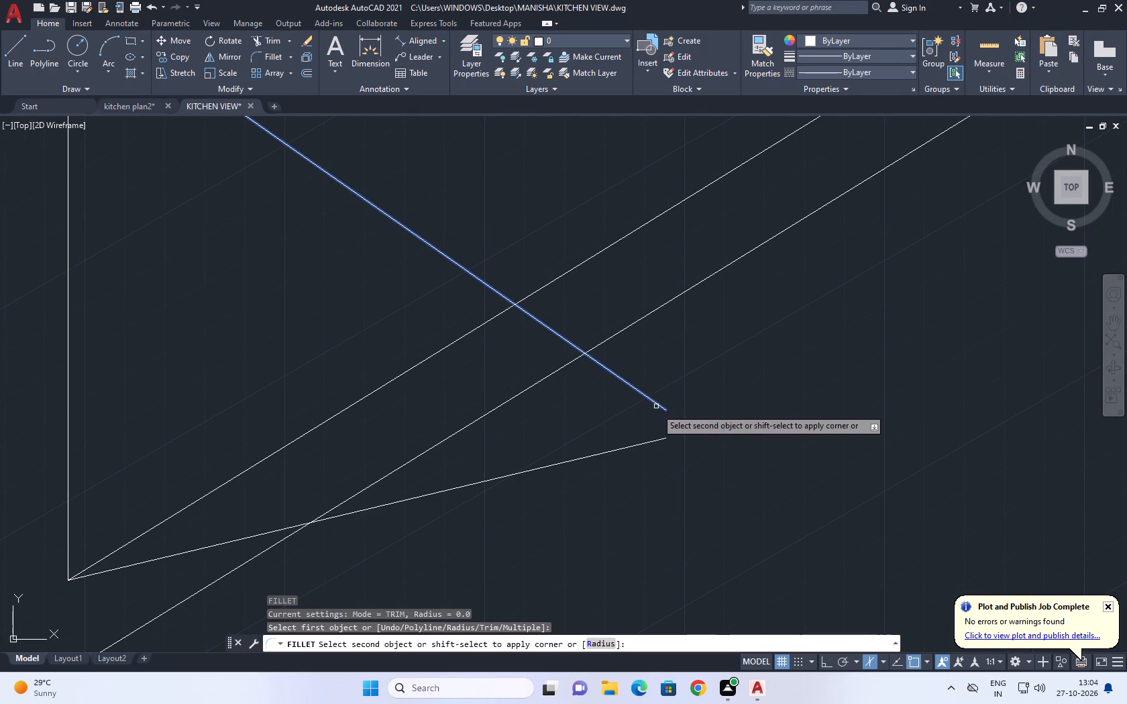
pyautogui.click(659, 441)
pyautogui.scroll(-3, 705, 412)
pyautogui.moveTo(736, 404); pyautogui.dragTo(606, 479, button='middle')
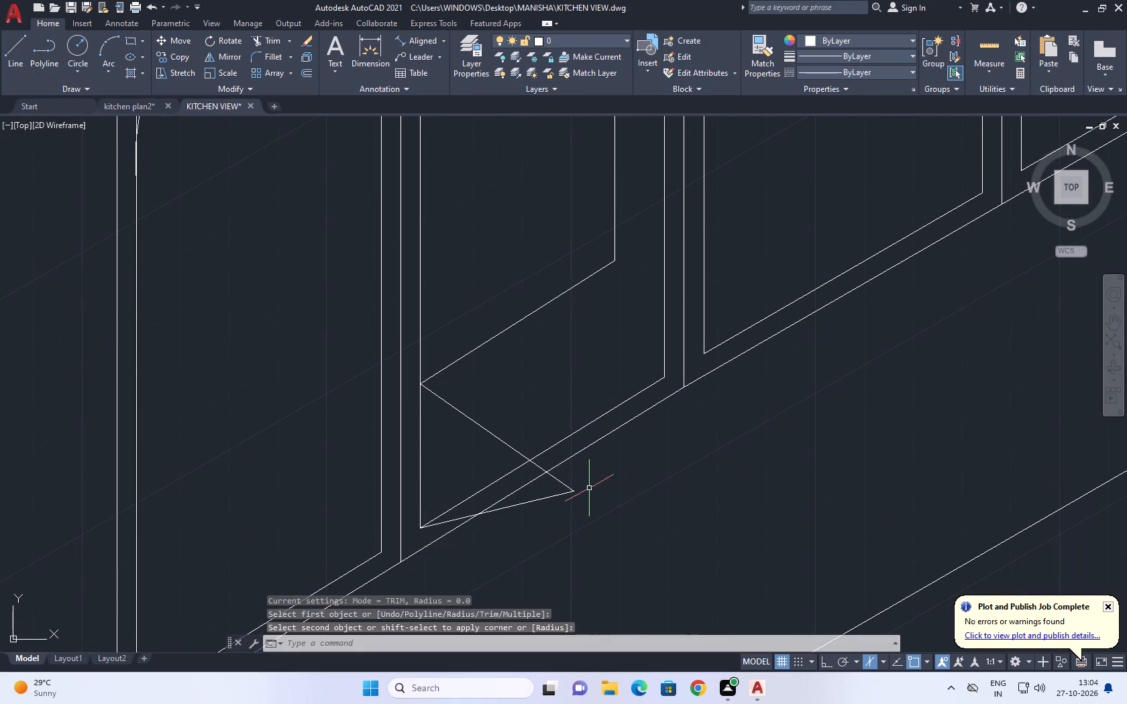
# Draw a slanted line outward from the second door motif's lower far corner, past the door's bottom edge.
pyautogui.press('l')
pyautogui.press('space')
pyautogui.click(616, 259)
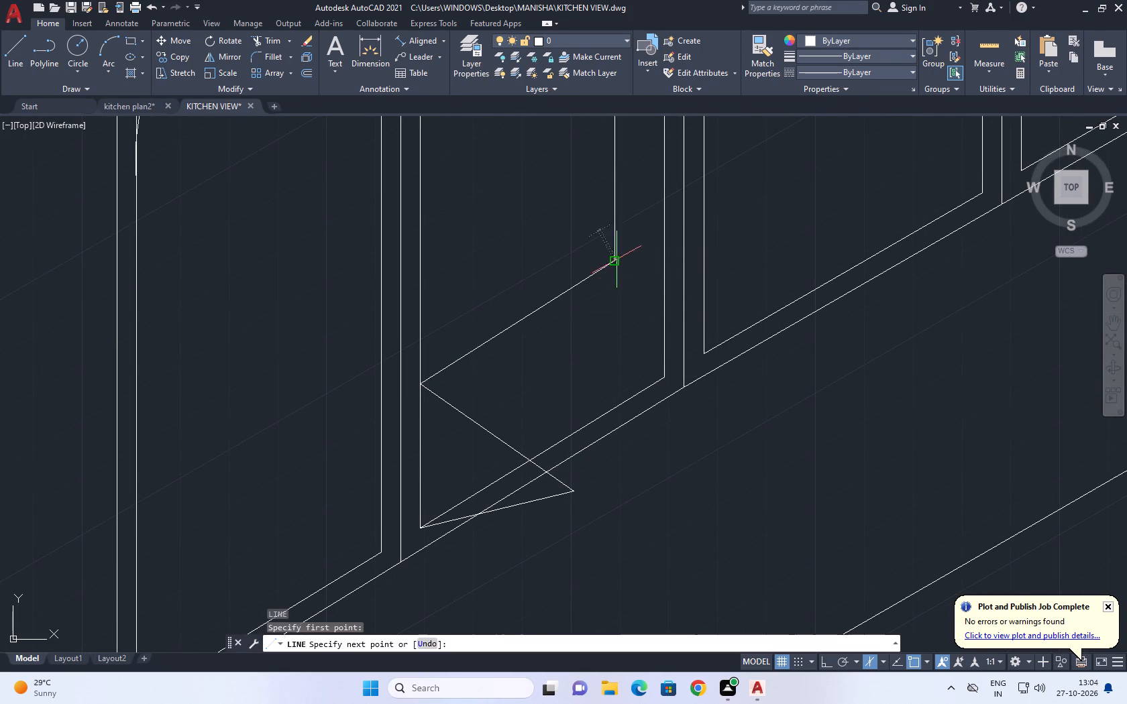
pyautogui.click(757, 379)
pyautogui.press('space')
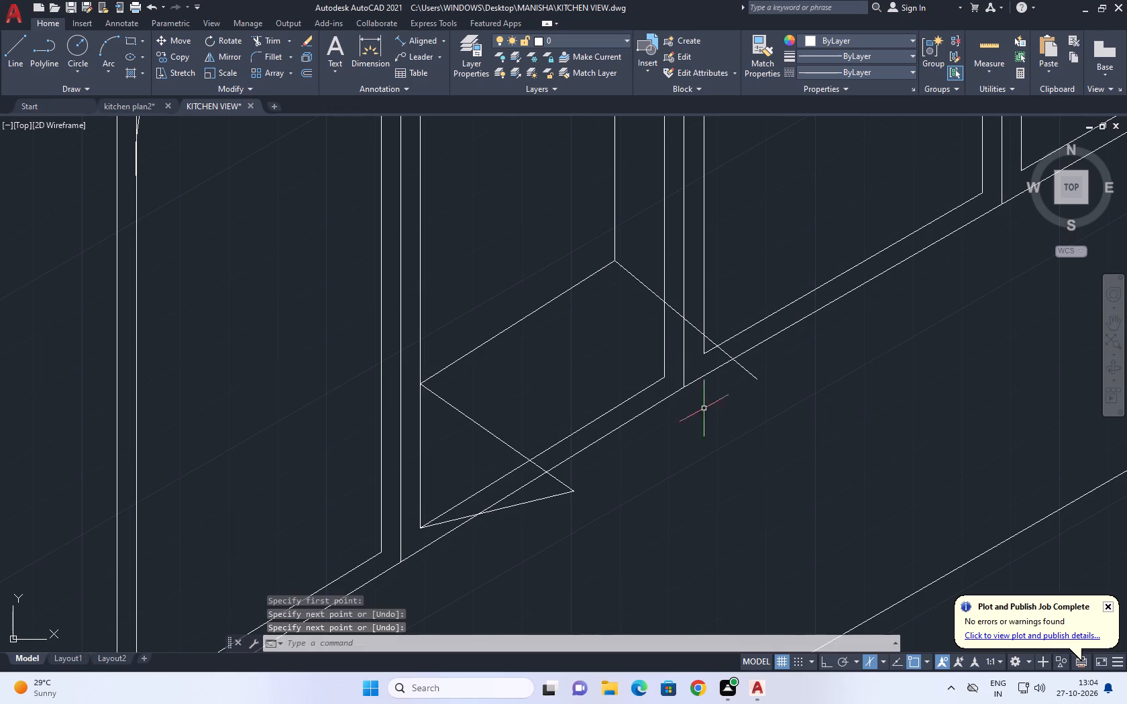
# Draw an ortho-constrained isometric line from the sharp outer corner of the second door's slanted lines.
pyautogui.press('space')
pyautogui.click(576, 491)
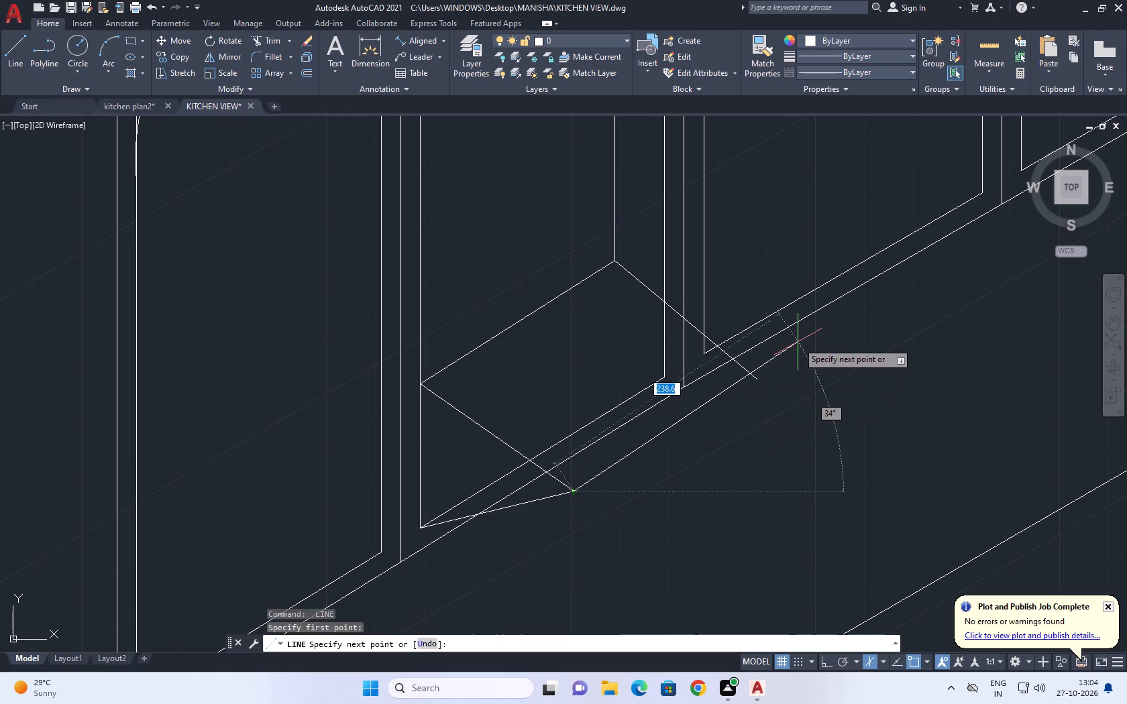
pyautogui.press('F5')
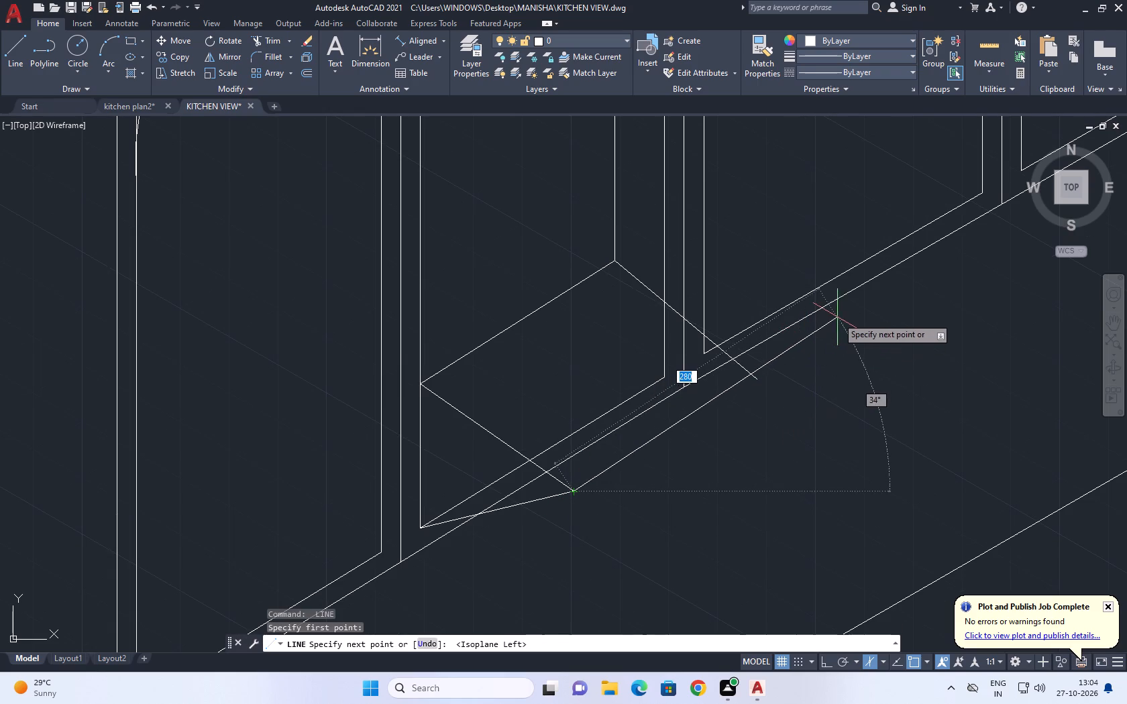
pyautogui.press('F8')
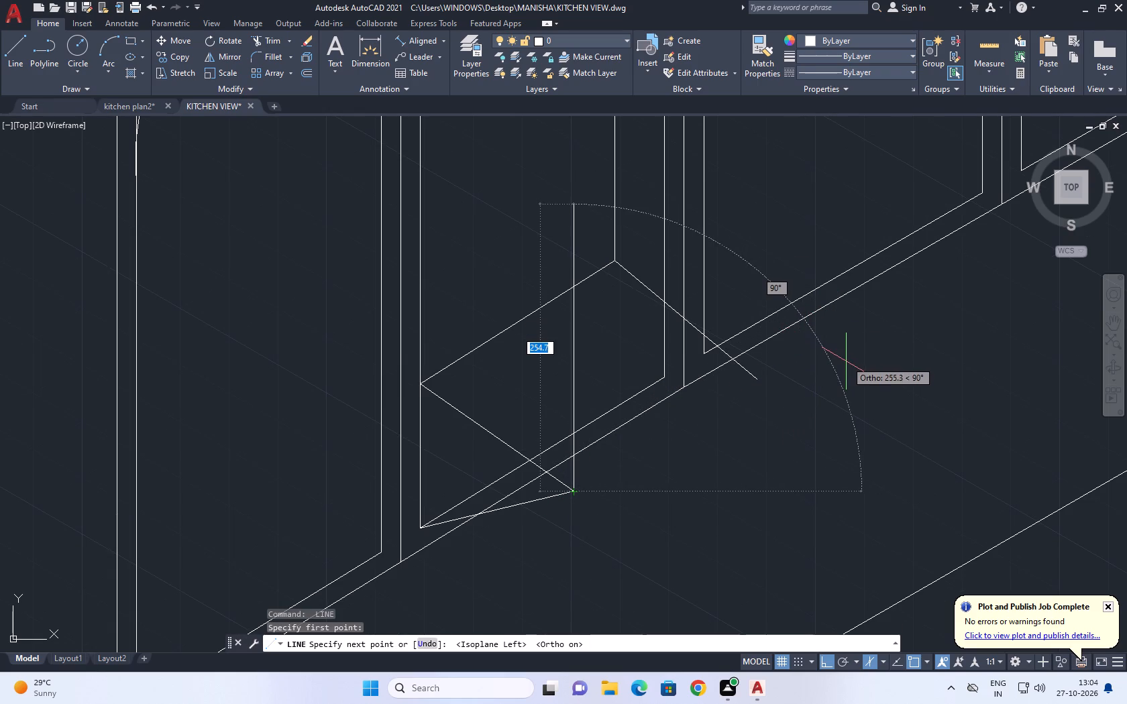
# Finish the isometric line from the slanted lines' outer corner, parallel to the door's bottom edge and past the far slanted line.
pyautogui.press('F5')
pyautogui.click(872, 357)
pyautogui.press('Escape')
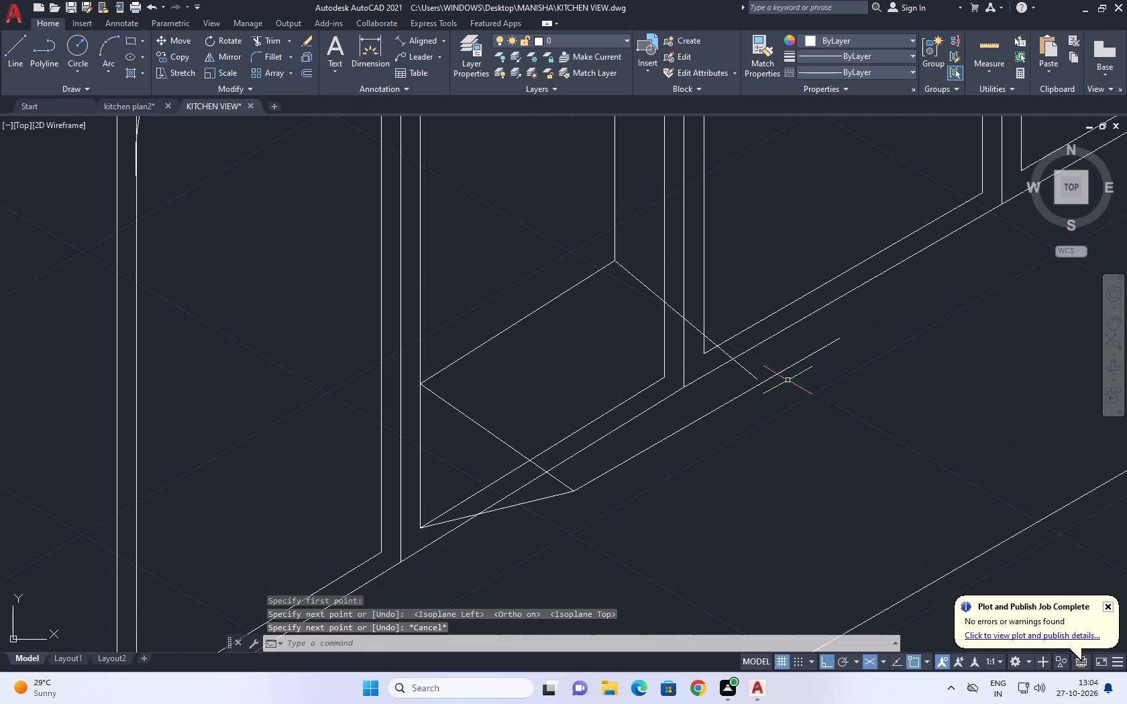
# Stretch the outer end of the second door motif's far slanted line beyond the new outer isometric line.
pyautogui.scroll(2, 744, 378)
pyautogui.click(772, 366)
pyautogui.click(737, 387)
pyautogui.click(778, 383)
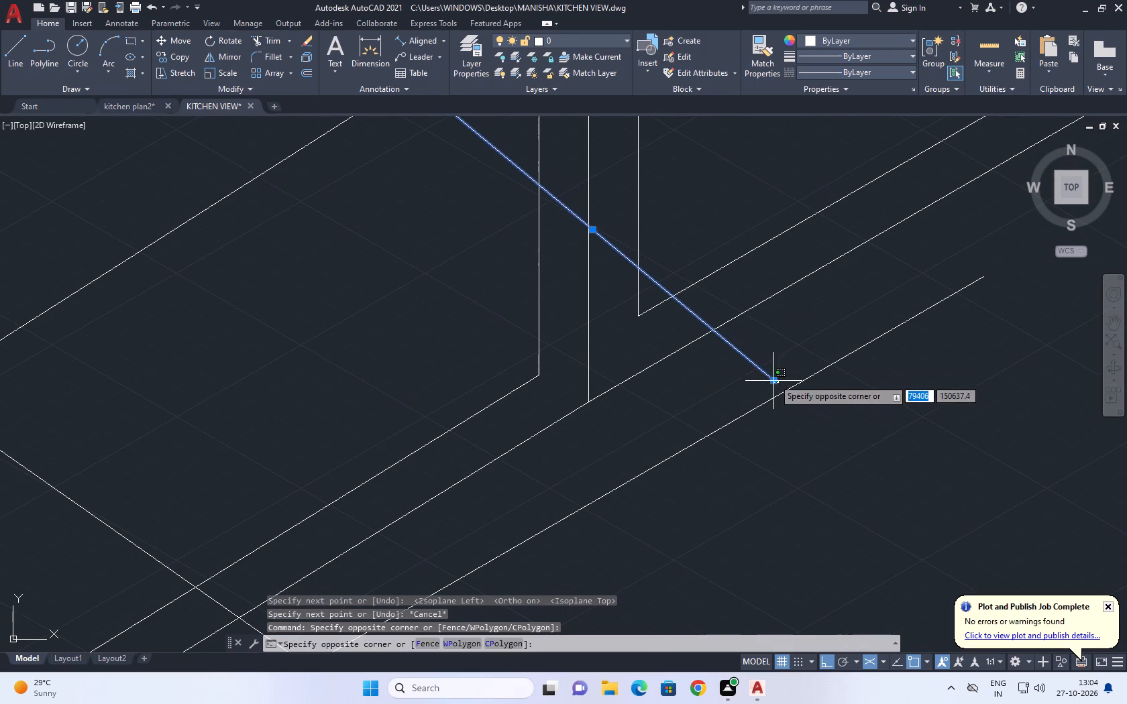
pyautogui.click(772, 377)
pyautogui.click(774, 379)
pyautogui.click(812, 419)
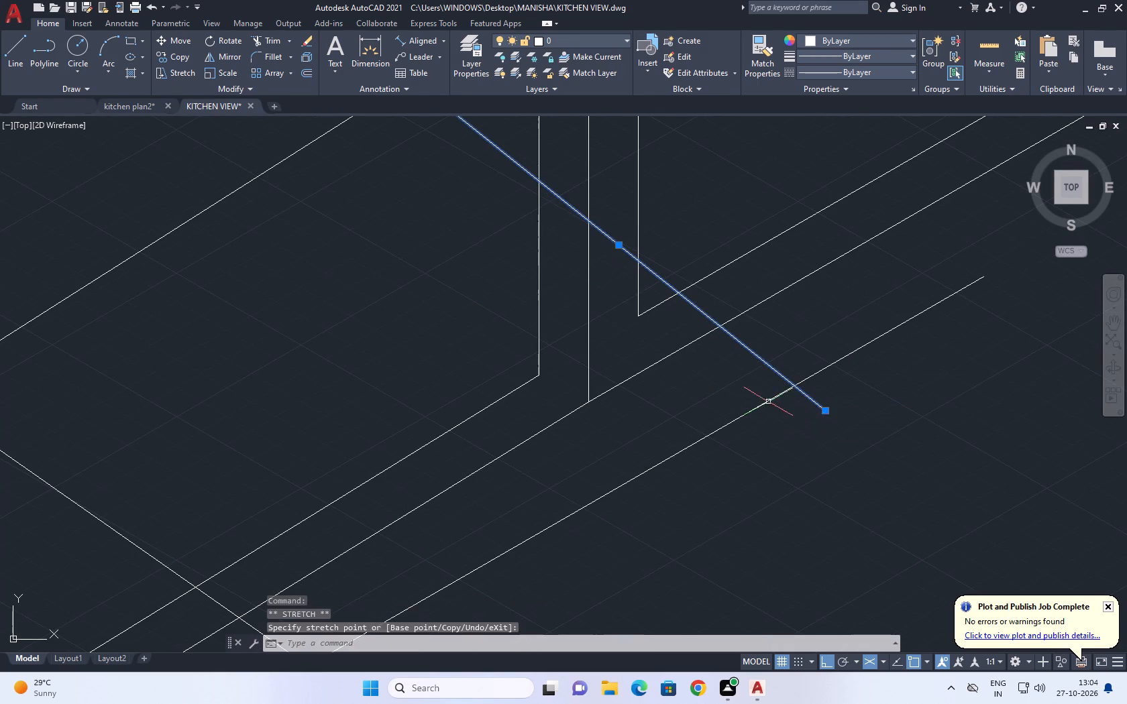
pyautogui.press('Escape')
# Trim the overshooting ends of the outer isometric line and the far slanted line at their intersection.
pyautogui.scroll(-1, 752, 392)
pyautogui.moveTo(772, 377); pyautogui.dragTo(774, 412, button='middle')
pyautogui.write('TR')
pyautogui.press('space')
pyautogui.click(790, 390)
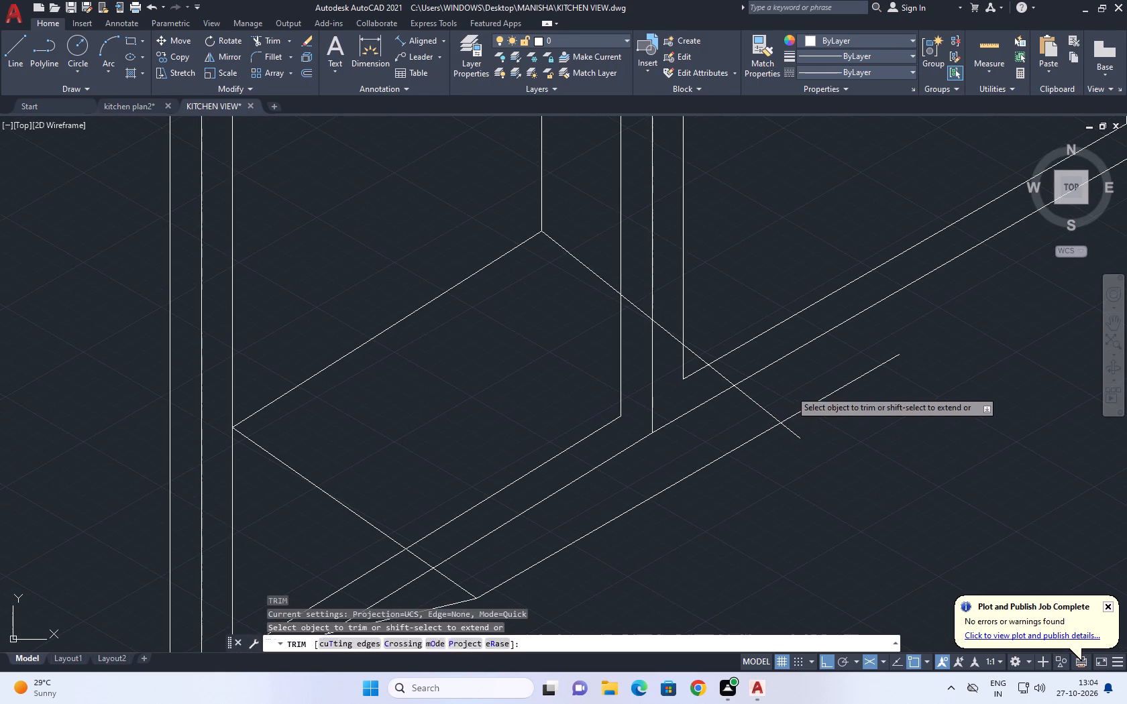
pyautogui.click(821, 440)
pyautogui.click(789, 422)
pyautogui.click(789, 443)
# Trim the second door's bottom border lines where they cross the projecting panel and its triangular near side.
pyautogui.scroll(-1, 598, 471)
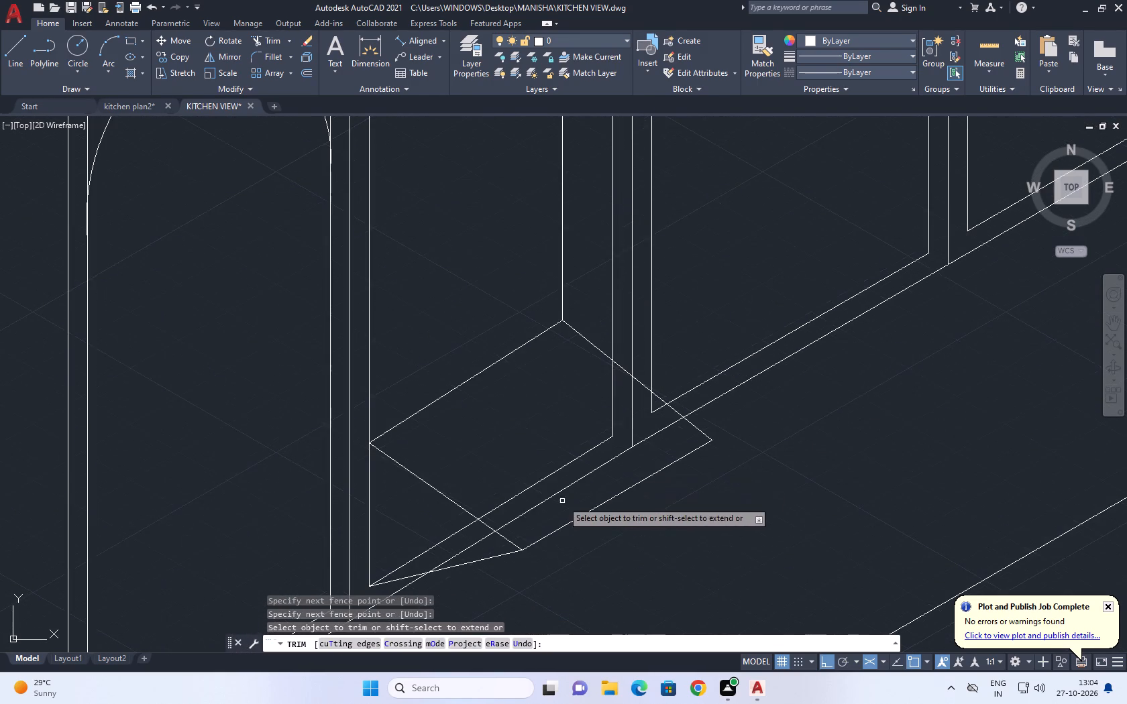
pyautogui.scroll(2, 550, 500)
pyautogui.click(574, 505)
pyautogui.click(517, 408)
pyautogui.scroll(-3, 590, 408)
pyautogui.scroll(1, 530, 461)
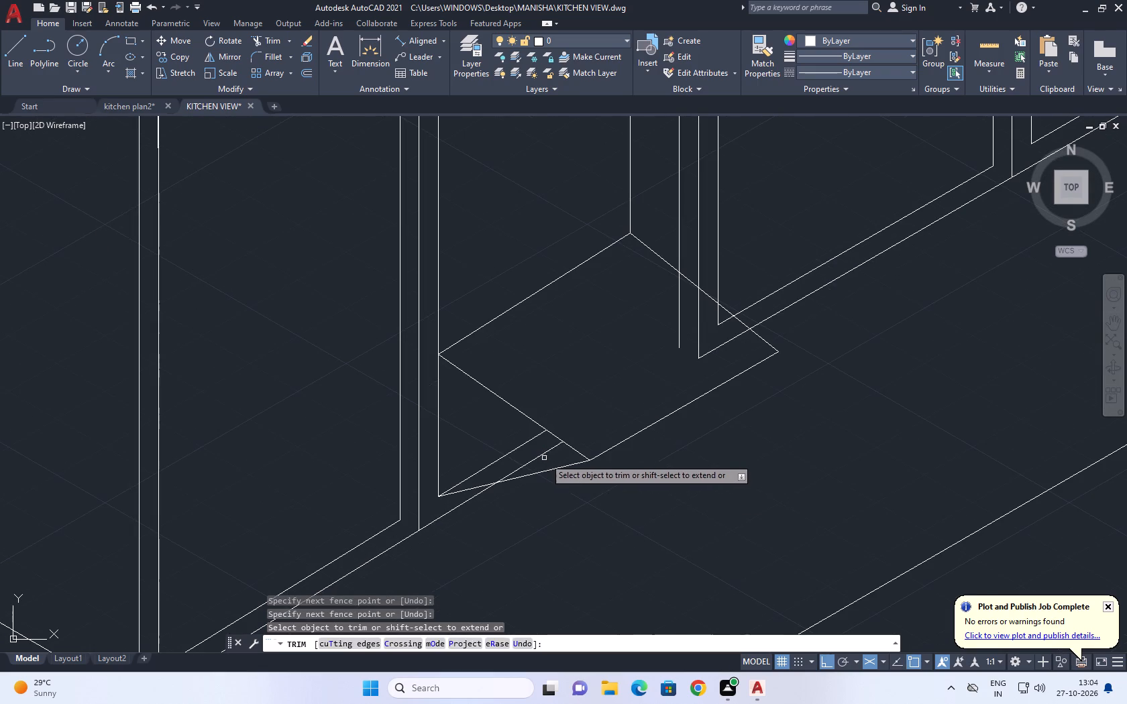
pyautogui.click(554, 458)
pyautogui.click(516, 438)
# Trim the vertical door edges and the third door's bottom lines inside the projecting panel, back to its far slanted side.
pyautogui.moveTo(590, 418); pyautogui.dragTo(584, 436, button='middle')
pyautogui.click(709, 378)
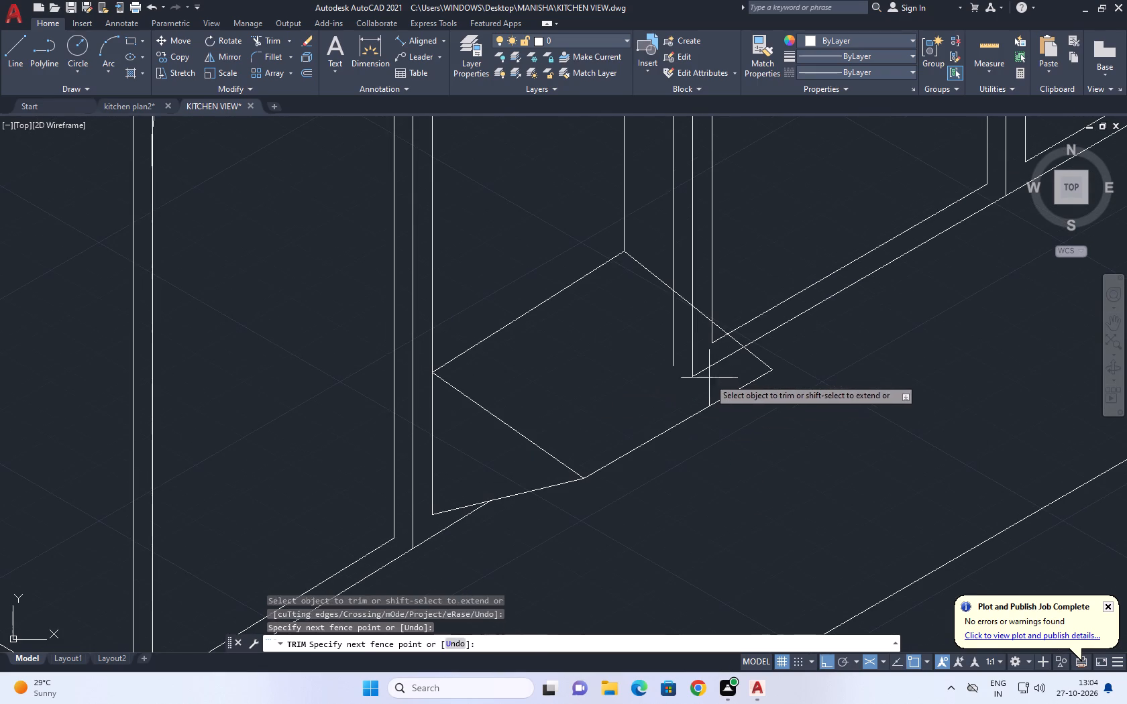
pyautogui.click(662, 341)
pyautogui.click(708, 332)
pyautogui.click(722, 347)
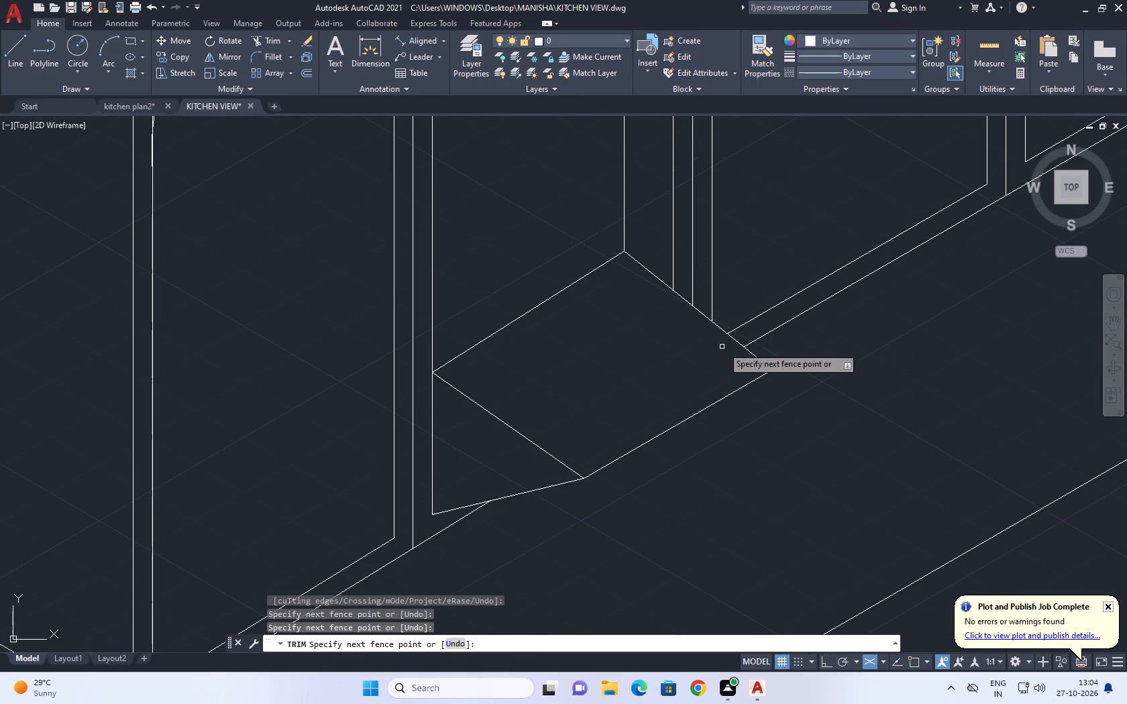
pyautogui.press('Escape')
# Draw a line across the projecting panel between the midpoints of its two slanted sides.
pyautogui.scroll(-2, 724, 368)
pyautogui.moveTo(765, 381); pyautogui.dragTo(767, 423, button='middle')
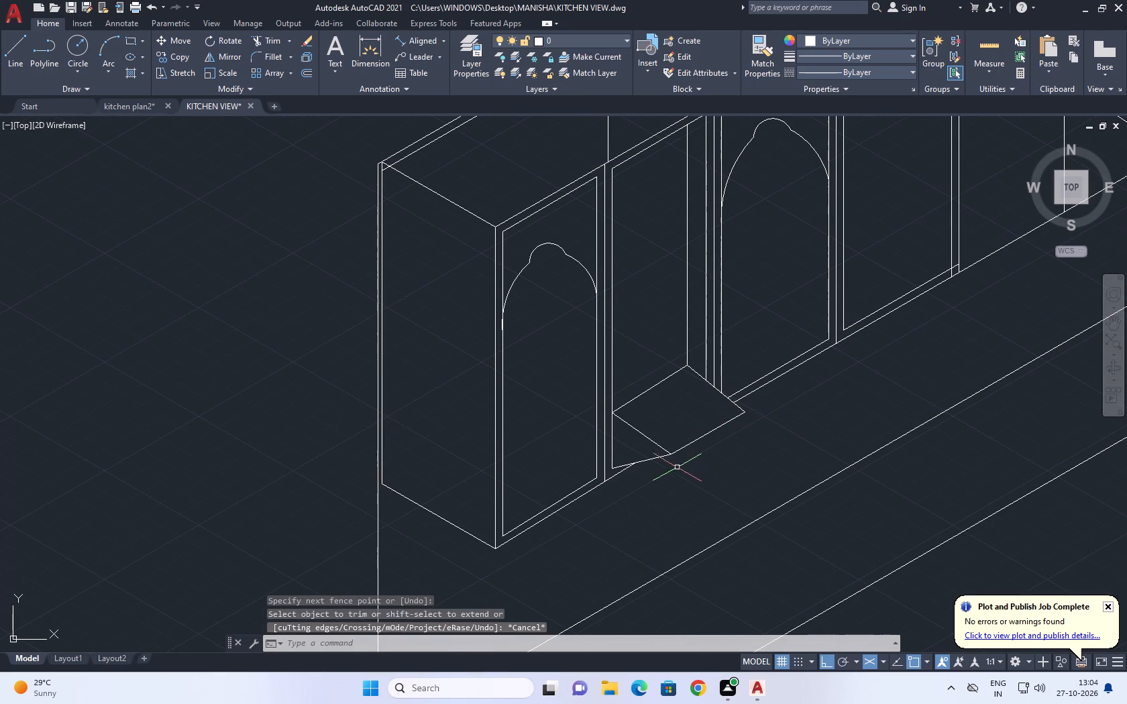
pyautogui.moveTo(675, 397); pyautogui.dragTo(676, 442, button='middle')
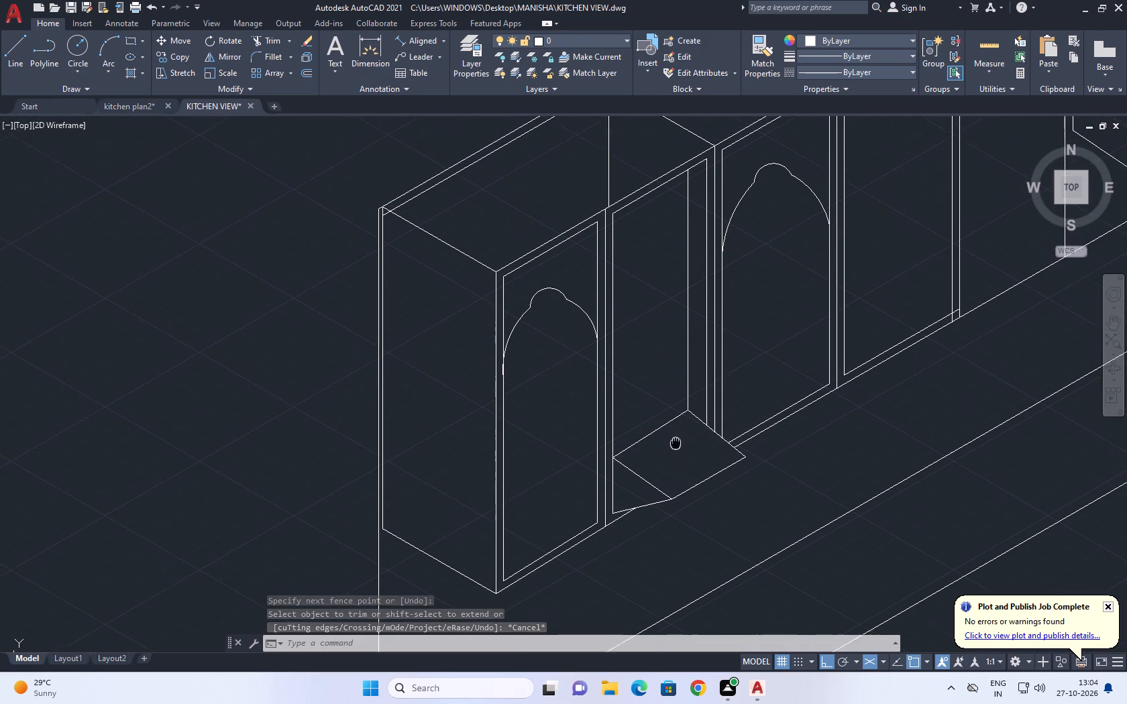
pyautogui.moveTo(676, 442); pyautogui.dragTo(680, 447, button='middle')
pyautogui.scroll(-1, 680, 447)
pyautogui.write('L')
pyautogui.press('space')
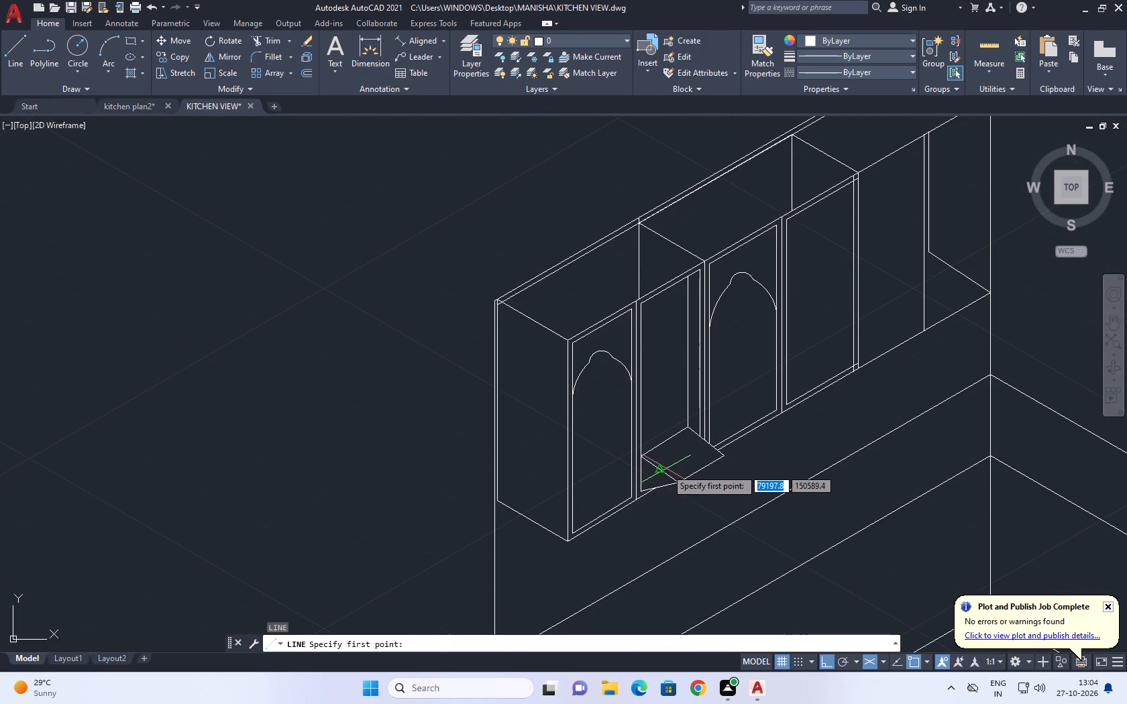
pyautogui.click(659, 470)
pyautogui.scroll(1, 693, 437)
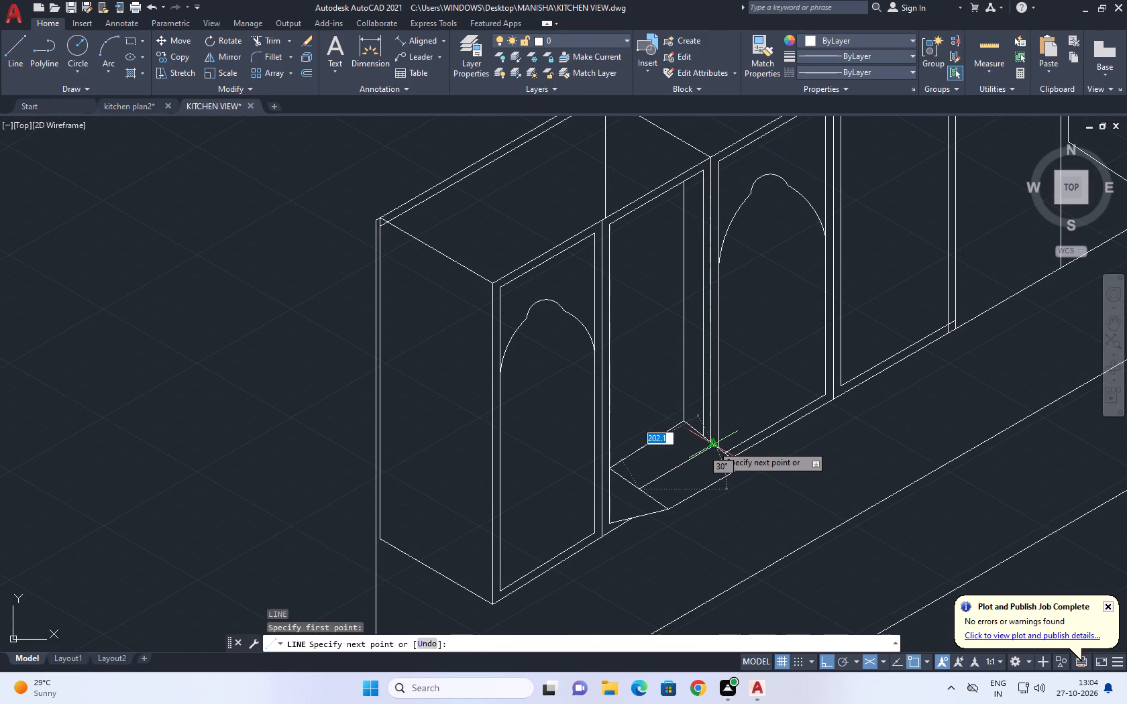
pyautogui.click(712, 445)
pyautogui.press('Escape')
# Stretch the panel's shared outer far corner slightly inward, moving the ends of both meeting lines together.
pyautogui.moveTo(731, 463); pyautogui.dragTo(695, 447, button='middle')
pyautogui.scroll(2, 691, 449)
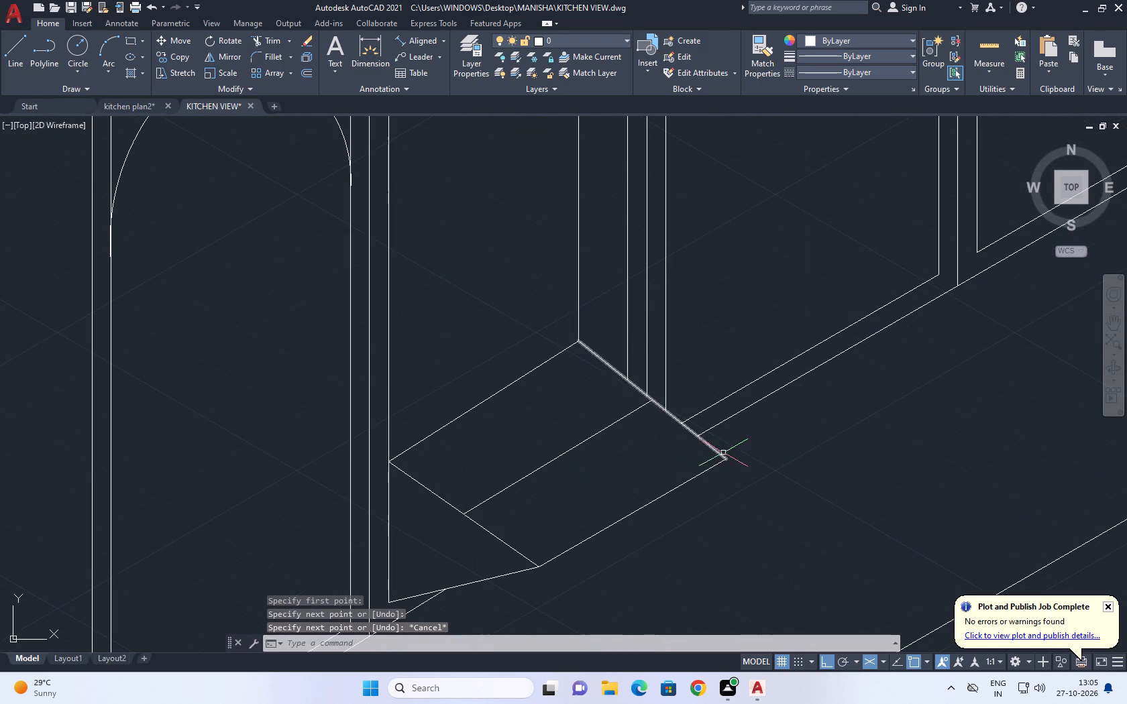
pyautogui.click(726, 454)
pyautogui.click(710, 469)
pyautogui.scroll(1, 718, 465)
pyautogui.click(729, 454)
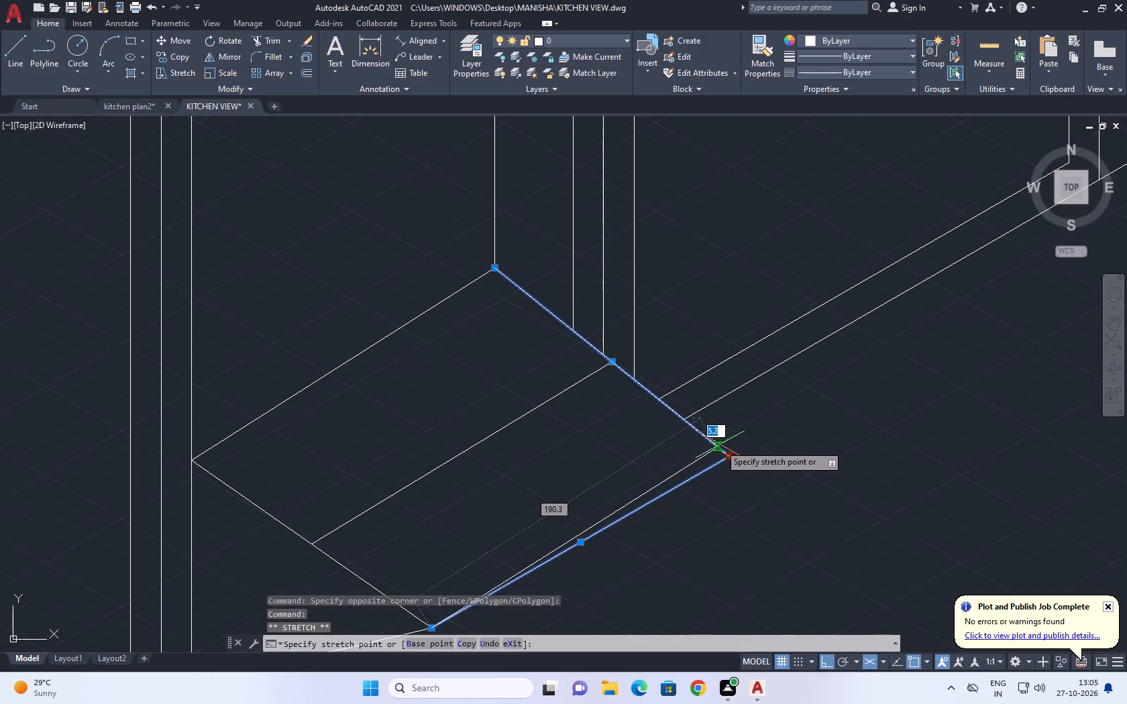
pyautogui.click(720, 445)
pyautogui.press('Escape')
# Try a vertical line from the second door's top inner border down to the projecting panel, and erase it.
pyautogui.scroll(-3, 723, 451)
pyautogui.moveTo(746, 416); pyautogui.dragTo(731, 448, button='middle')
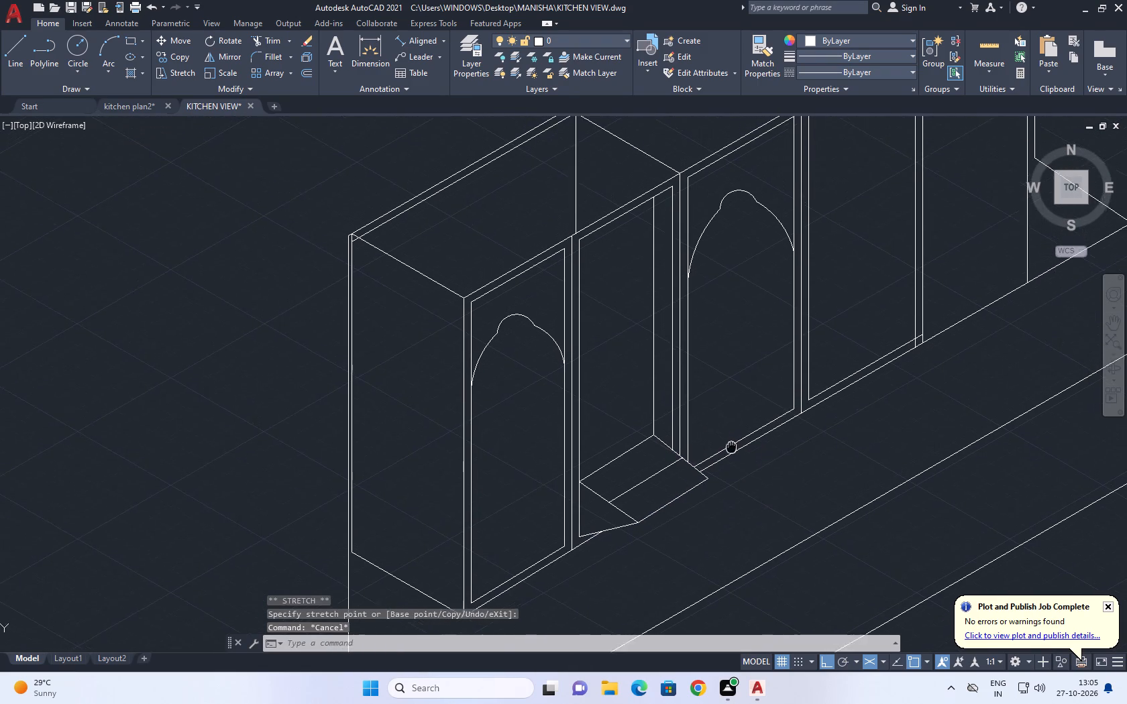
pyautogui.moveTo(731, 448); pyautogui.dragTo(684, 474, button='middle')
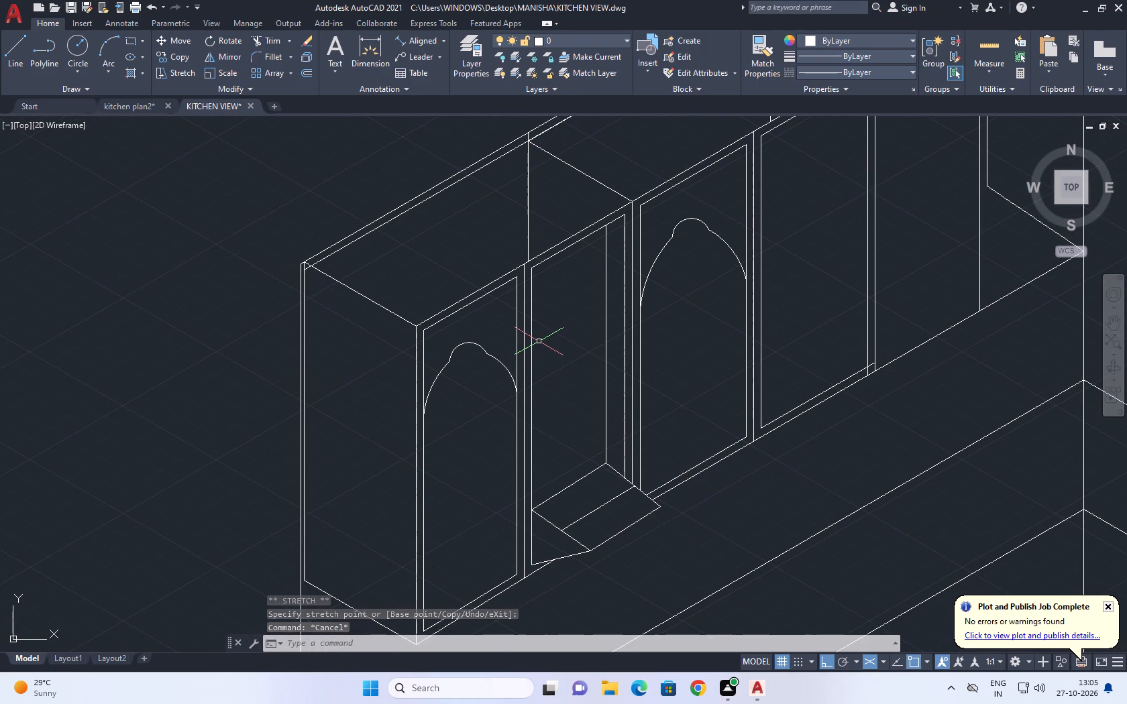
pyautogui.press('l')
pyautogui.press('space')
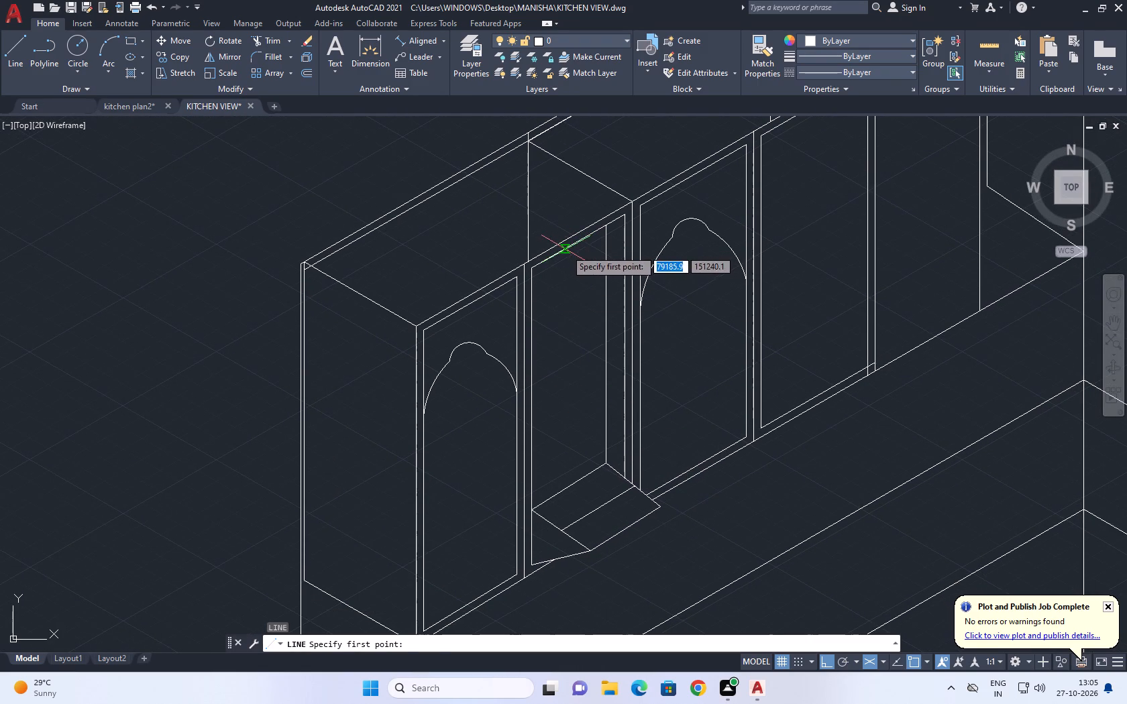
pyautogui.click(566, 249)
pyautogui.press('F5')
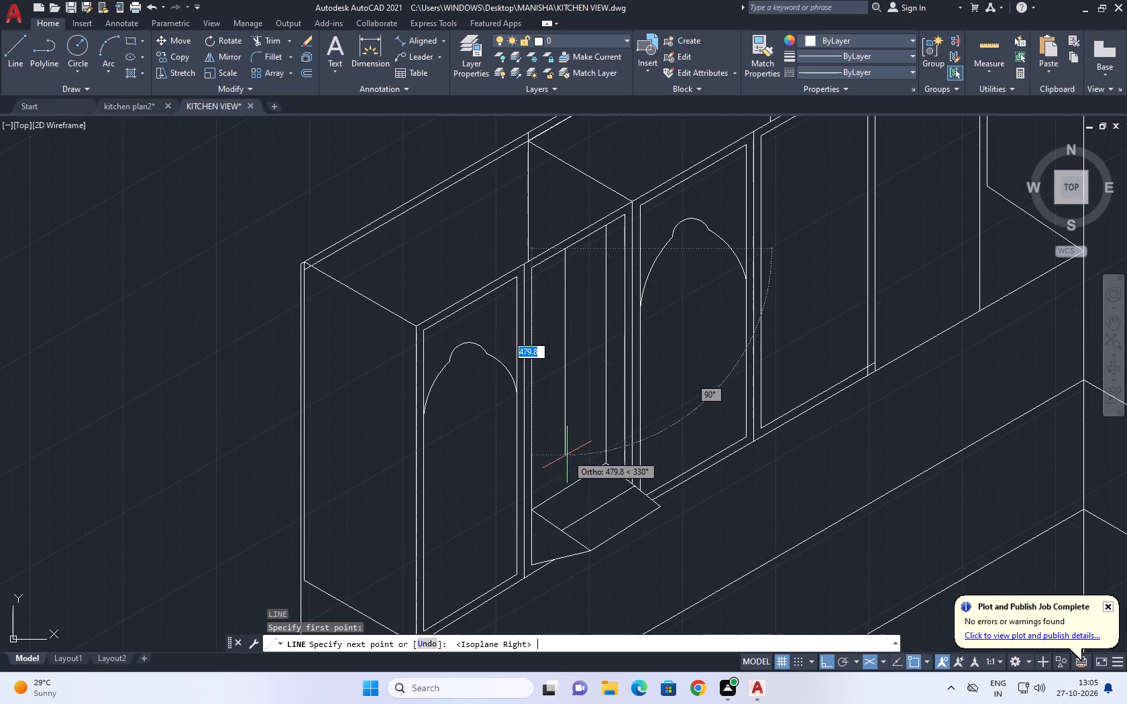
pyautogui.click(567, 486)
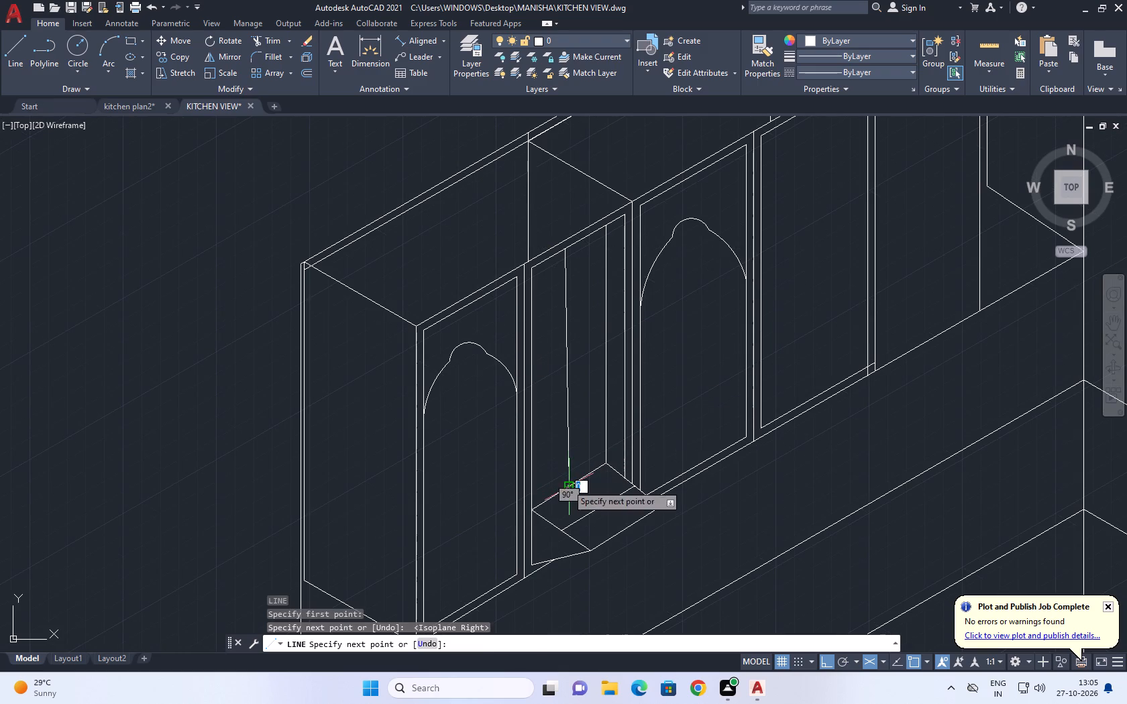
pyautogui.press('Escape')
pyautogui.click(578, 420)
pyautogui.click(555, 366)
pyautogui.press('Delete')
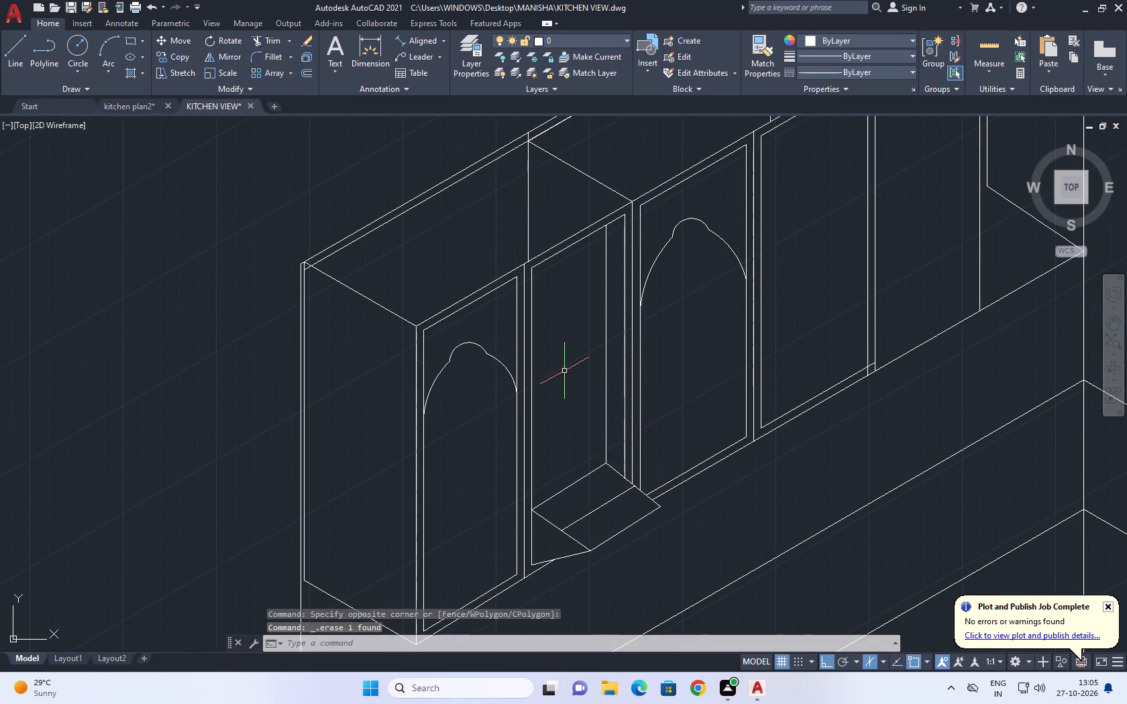
# Draw an ortho vertical line from the middle of the panel's inner edge up past the cabinet's top edge.
pyautogui.write('L')
pyautogui.press('space')
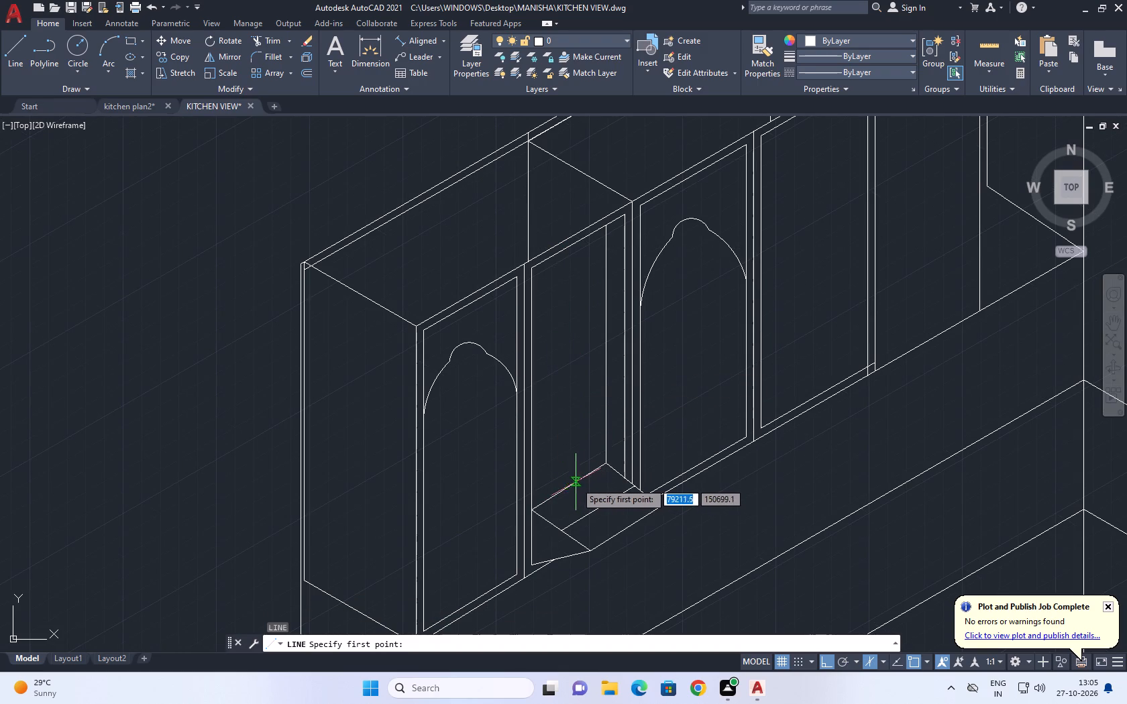
pyautogui.click(570, 487)
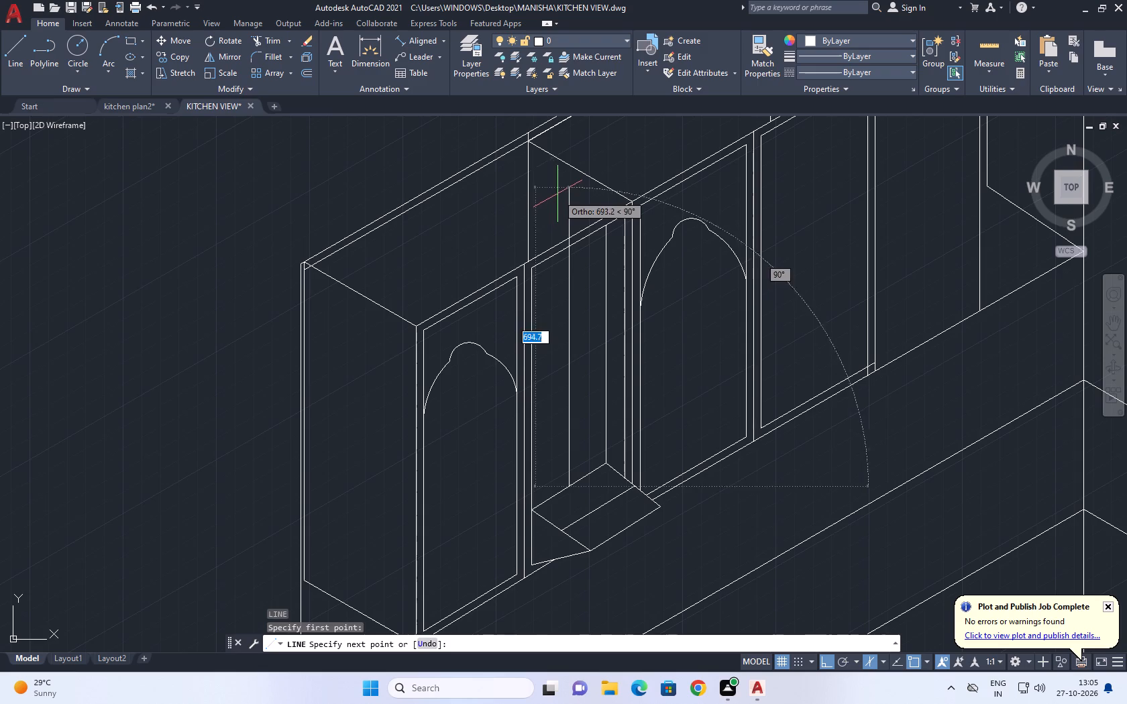
pyautogui.click(557, 194)
pyautogui.press('Escape')
# Trim the new vertical line's excess above the second door's top inner border.
pyautogui.write('TR')
pyautogui.press('space')
pyautogui.scroll(2, 561, 229)
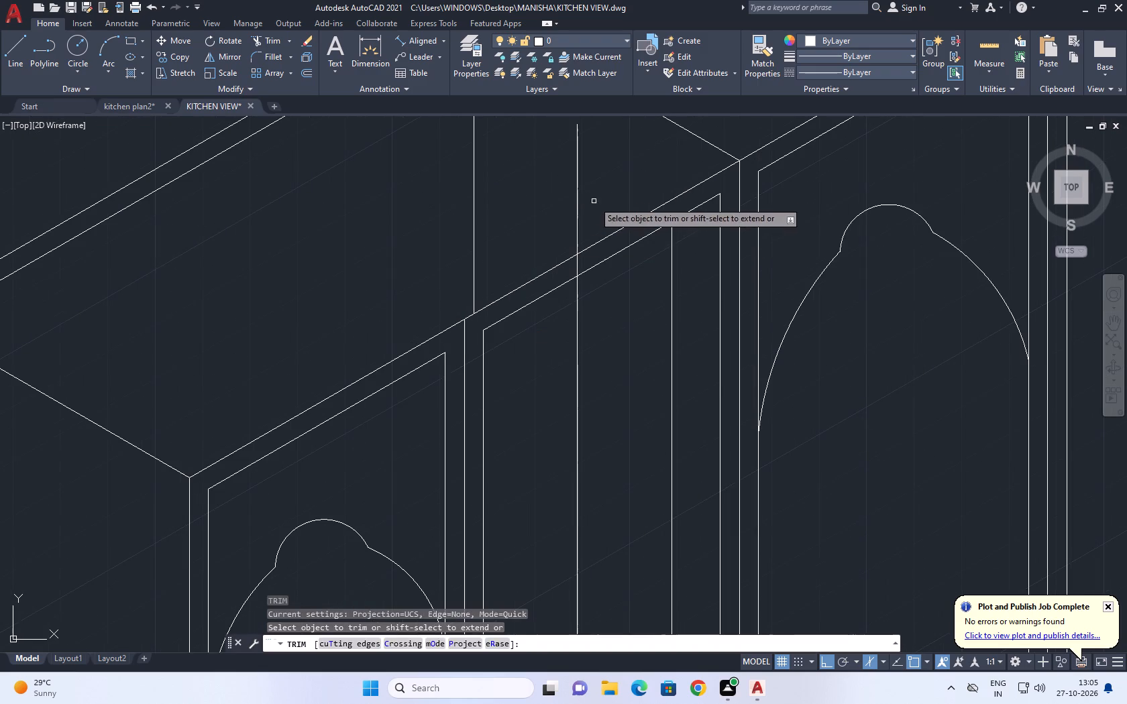
pyautogui.click(598, 192)
pyautogui.click(564, 200)
pyautogui.scroll(1, 572, 275)
pyautogui.click(583, 261)
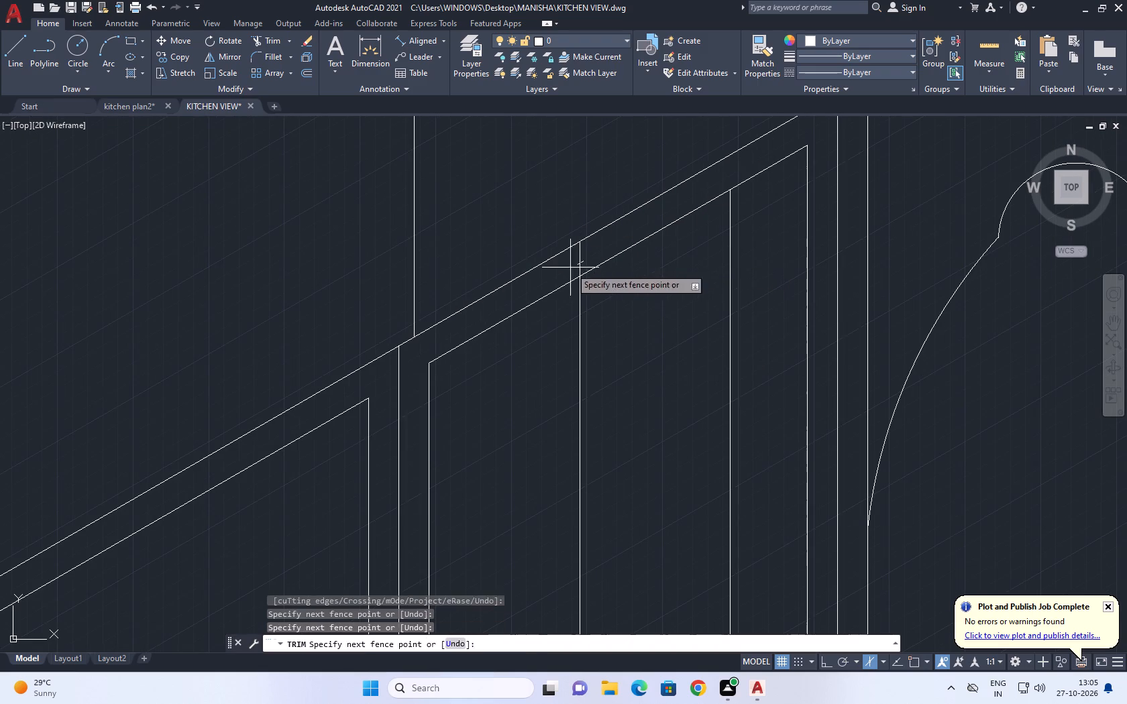
pyautogui.click(570, 268)
pyautogui.press('Escape')
# Copy the middle vertical line of the second door 1 mm toward the far side and 2 mm toward the near side.
pyautogui.scroll(-3, 586, 266)
pyautogui.moveTo(602, 372); pyautogui.dragTo(612, 234, button='middle')
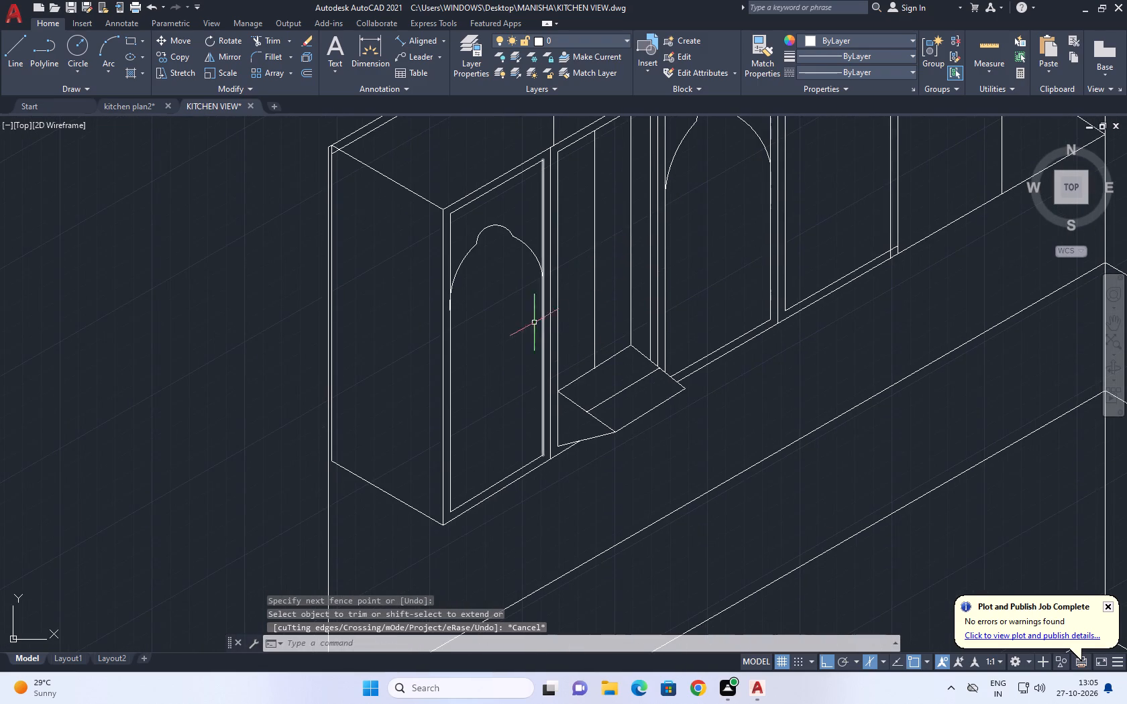
pyautogui.scroll(2, 544, 323)
pyautogui.moveTo(734, 282); pyautogui.dragTo(731, 288)
pyautogui.click(665, 331)
pyautogui.moveTo(676, 324); pyautogui.dragTo(665, 335, button='middle')
pyautogui.press('c')
pyautogui.write('O')
pyautogui.press('space')
pyautogui.moveTo(653, 454); pyautogui.dragTo(658, 448)
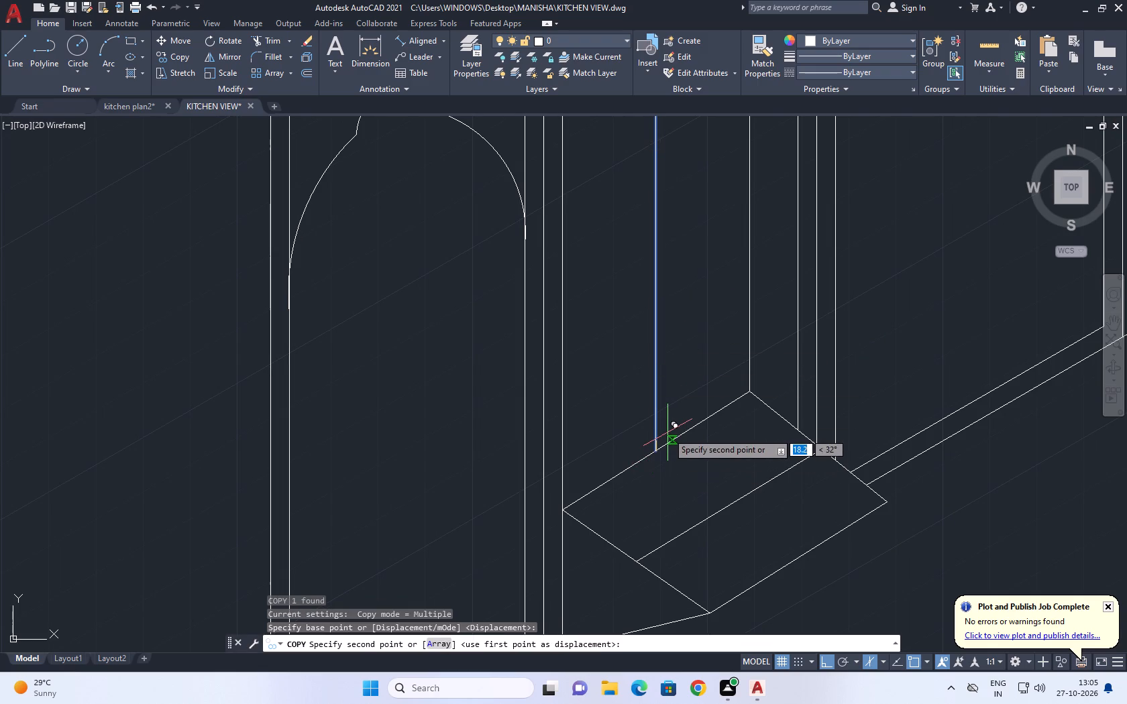
pyautogui.press('1')
pyautogui.press('space')
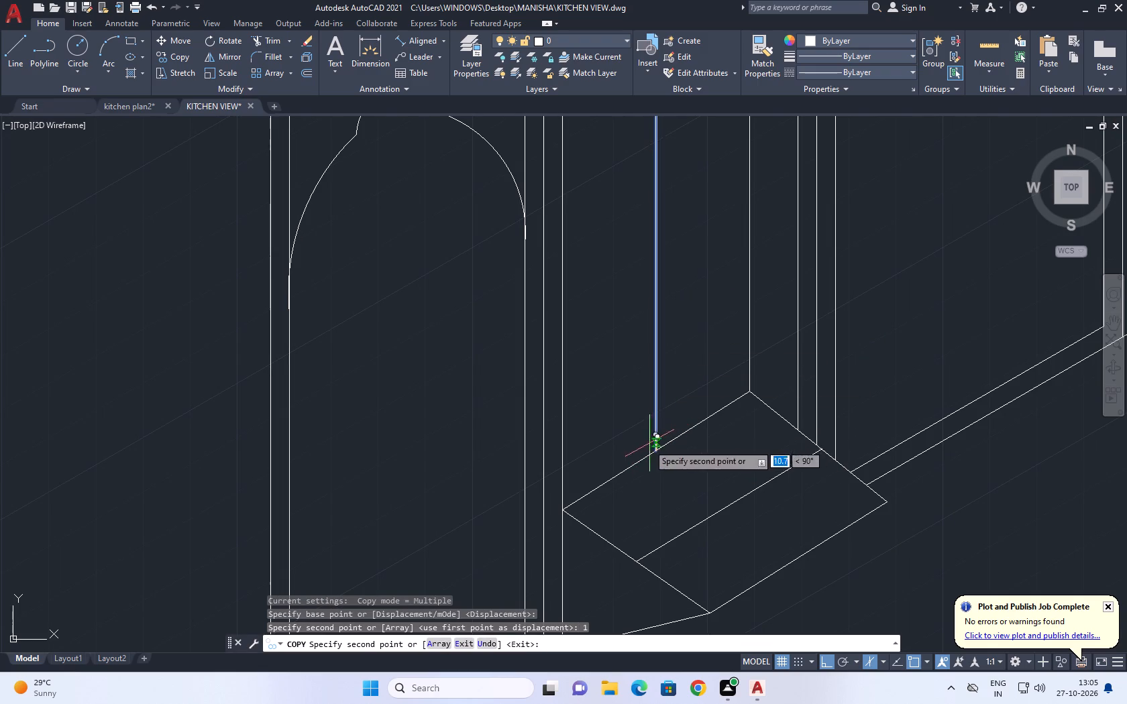
pyautogui.scroll(2, 645, 459)
pyautogui.press('2')
pyautogui.press('space')
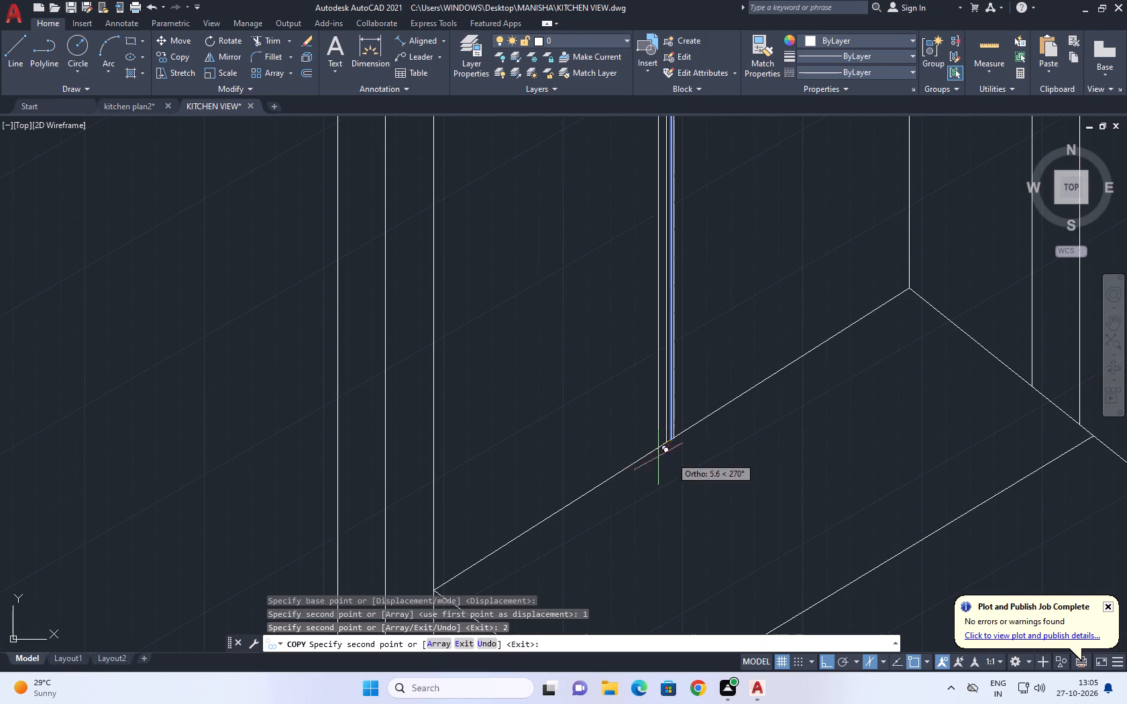
pyautogui.press('Escape')
# Erase the 1 mm copy of the vertical line on the far side.
pyautogui.scroll(5, 679, 441)
pyautogui.click(643, 411)
pyautogui.click(629, 430)
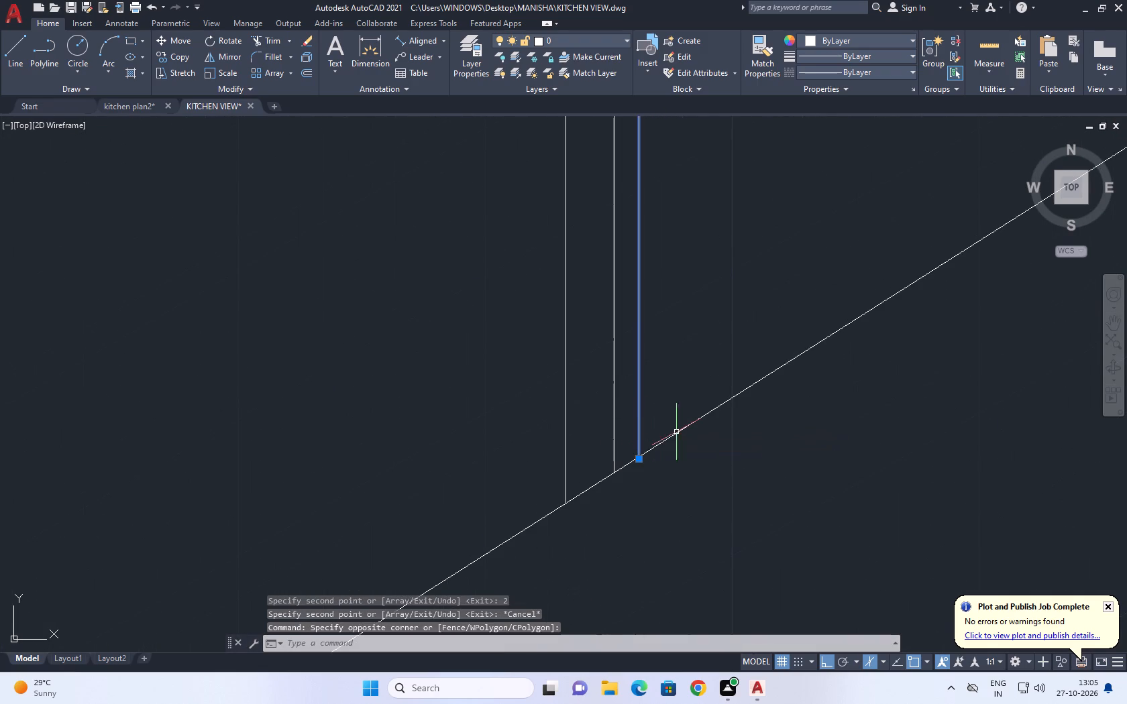
pyautogui.press('Delete')
# Copy the middle vertical line 2 mm toward the far side, along the panel's inner edge.
pyautogui.moveTo(662, 396); pyautogui.dragTo(646, 400)
pyautogui.click(607, 423)
pyautogui.moveTo(649, 402); pyautogui.dragTo(629, 414, button='middle')
pyautogui.write('CO')
pyautogui.press('space')
pyautogui.click(591, 487)
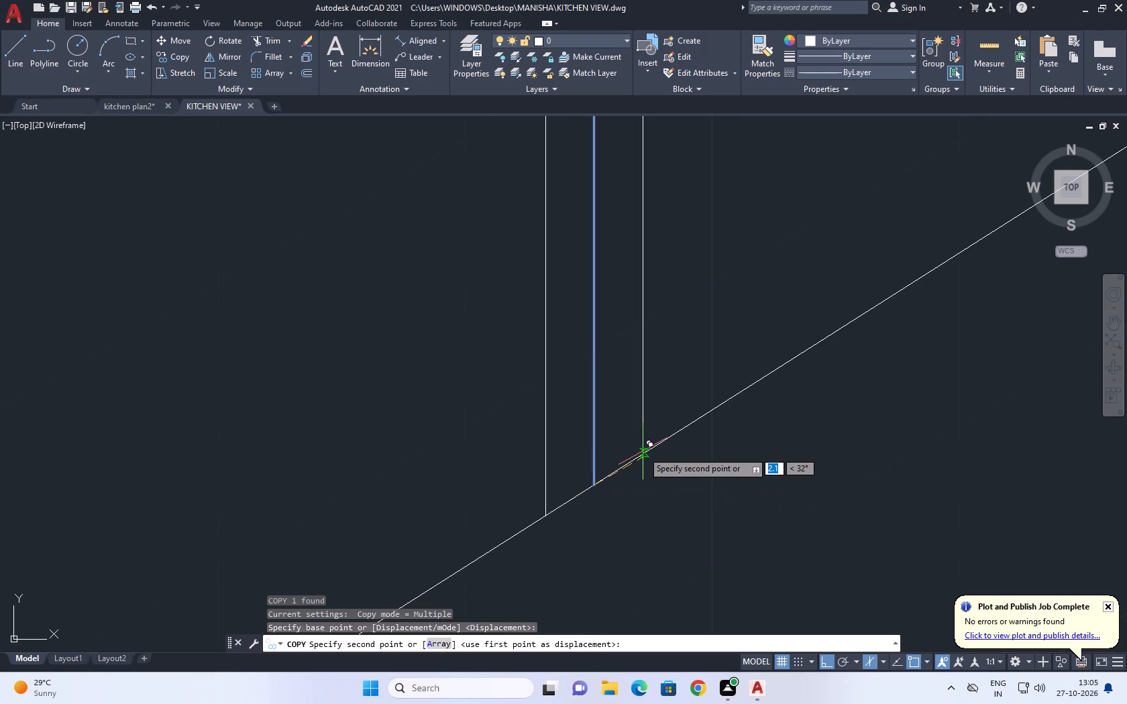
pyautogui.press('2')
pyautogui.press('space')
pyautogui.press('Escape')
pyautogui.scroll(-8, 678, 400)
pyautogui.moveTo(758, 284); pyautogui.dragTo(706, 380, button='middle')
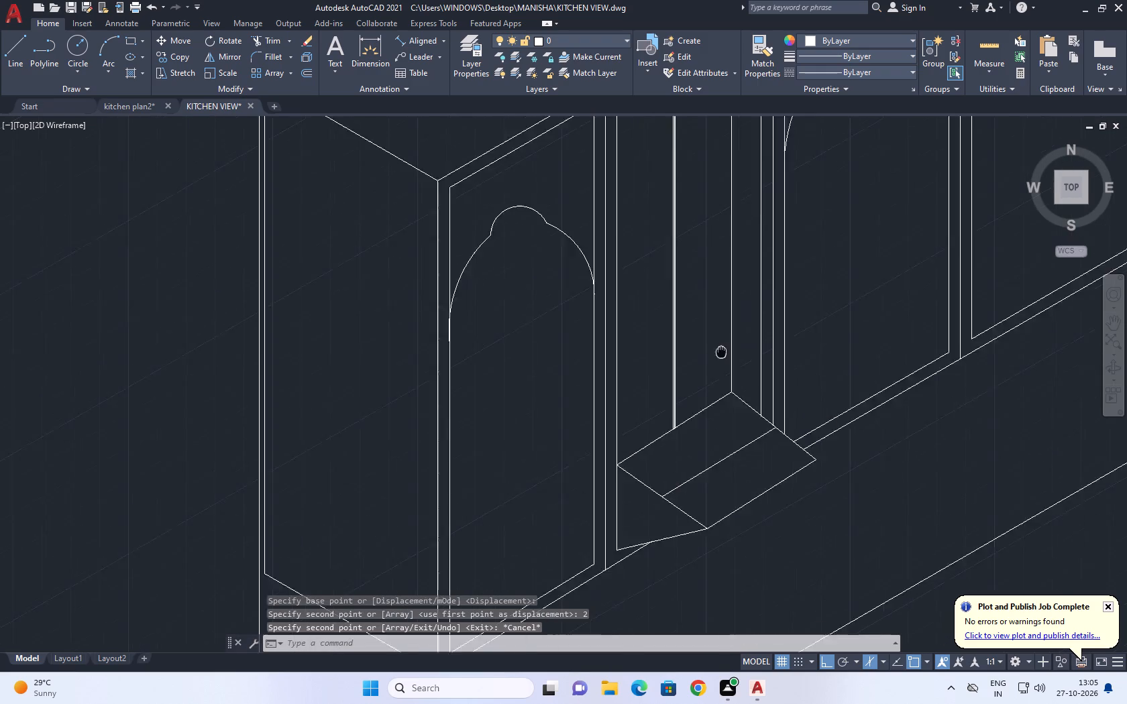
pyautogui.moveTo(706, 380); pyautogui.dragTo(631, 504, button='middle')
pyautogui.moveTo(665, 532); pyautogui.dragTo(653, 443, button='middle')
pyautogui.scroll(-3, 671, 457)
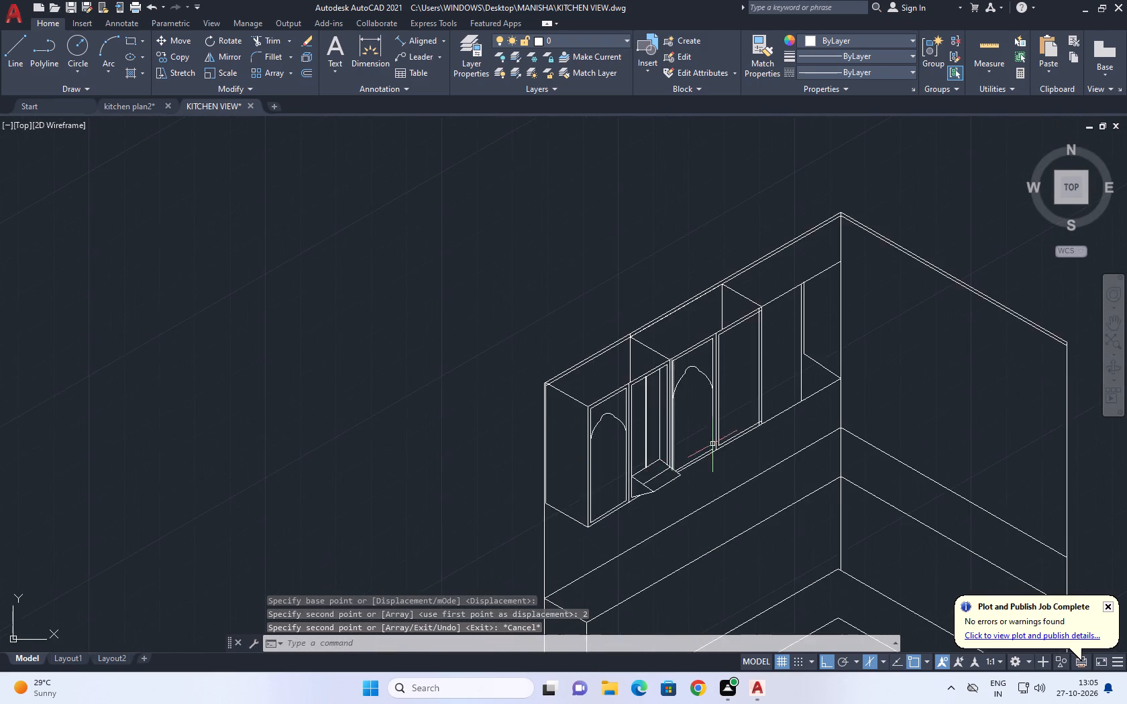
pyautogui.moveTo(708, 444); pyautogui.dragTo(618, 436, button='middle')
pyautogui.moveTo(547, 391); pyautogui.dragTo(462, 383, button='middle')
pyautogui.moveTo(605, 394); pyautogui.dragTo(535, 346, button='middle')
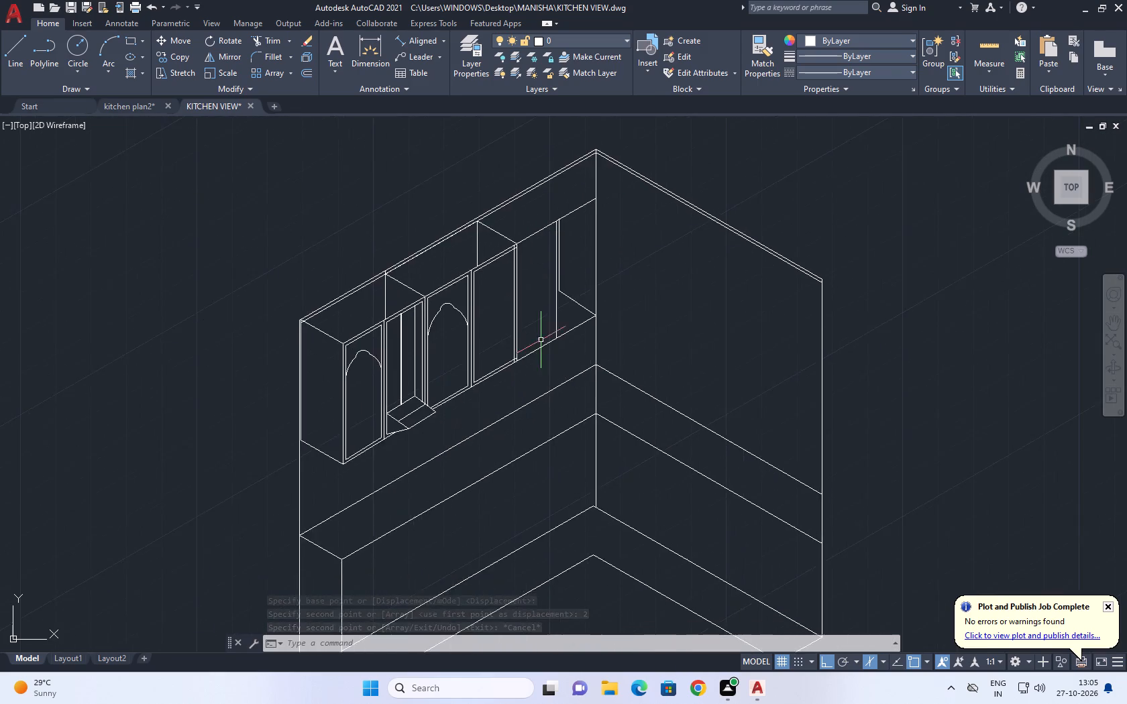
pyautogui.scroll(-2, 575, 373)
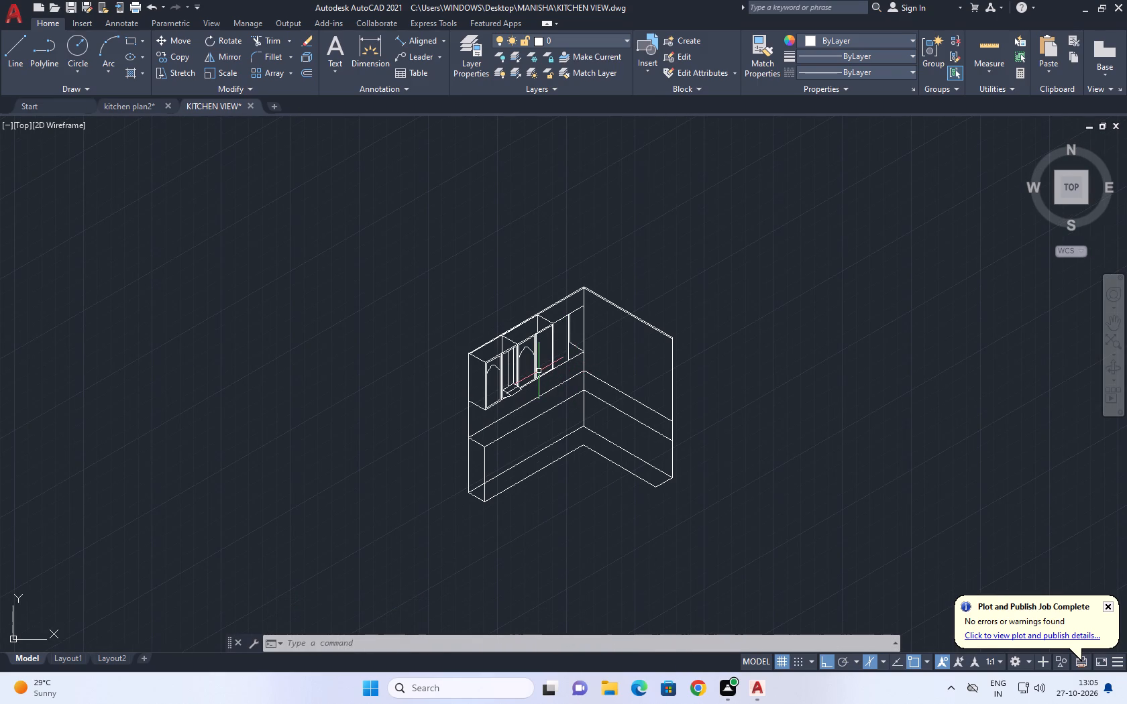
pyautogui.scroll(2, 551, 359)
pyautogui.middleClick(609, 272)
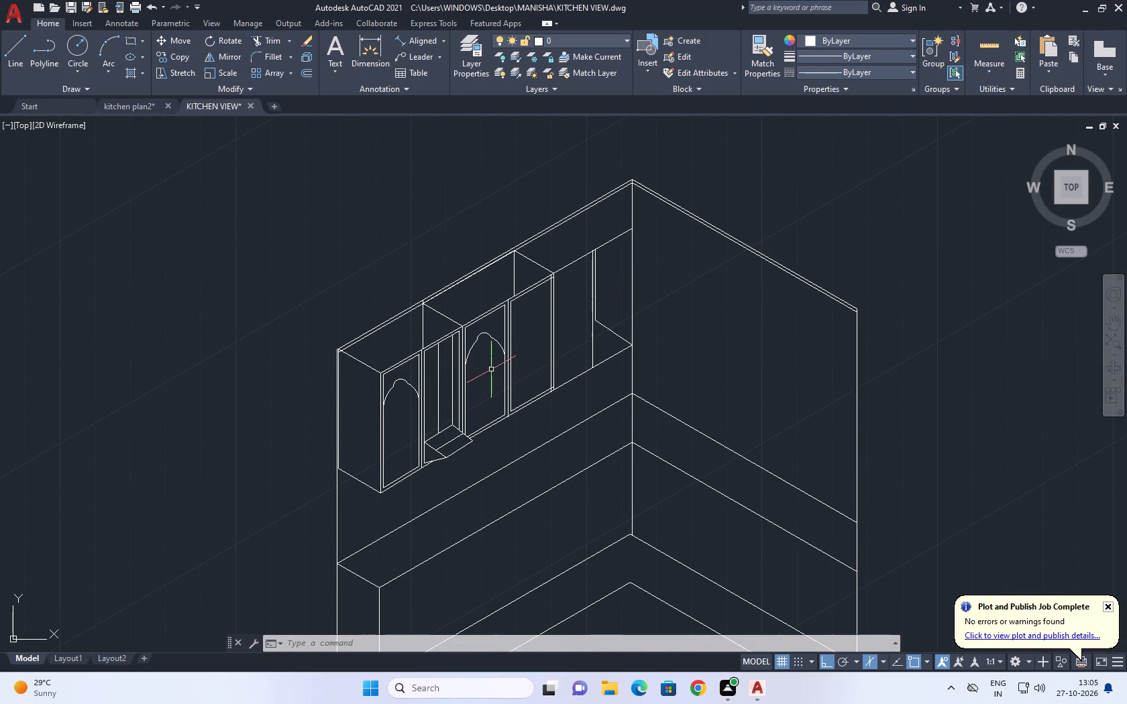
# Copy the third upper door's arch onto the fourth and fifth doors, starting at each door's near inner vertical edge.
pyautogui.scroll(3, 472, 360)
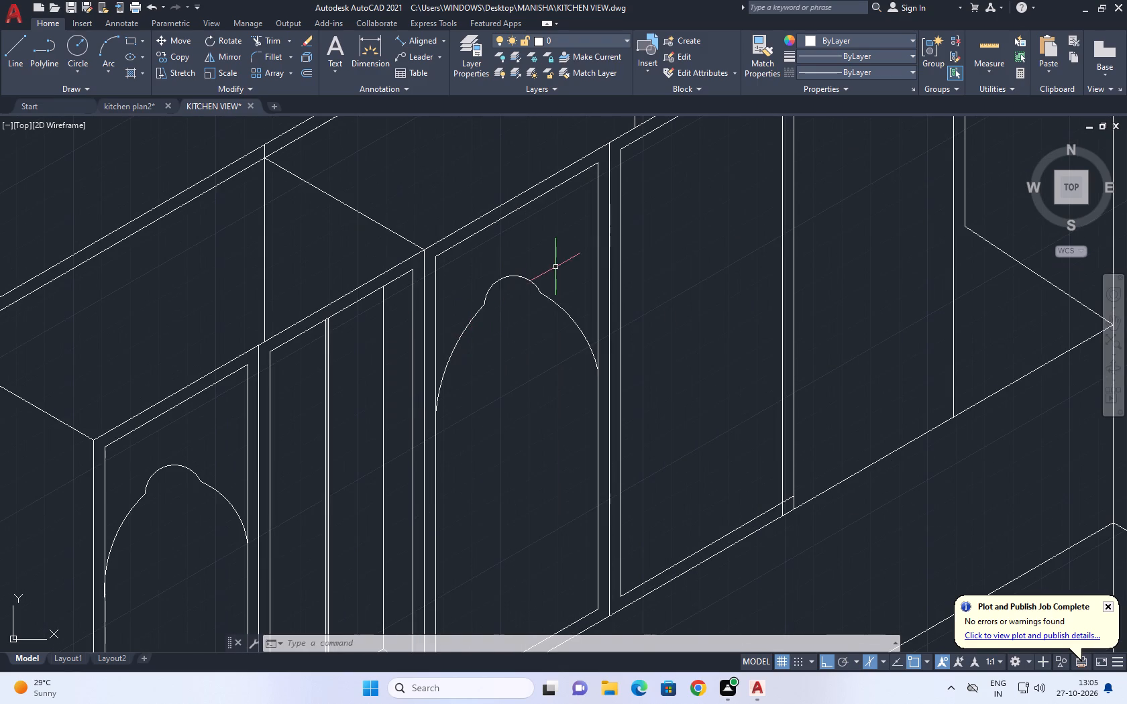
pyautogui.click(555, 267)
pyautogui.click(476, 324)
pyautogui.moveTo(500, 313); pyautogui.dragTo(464, 352, button='middle')
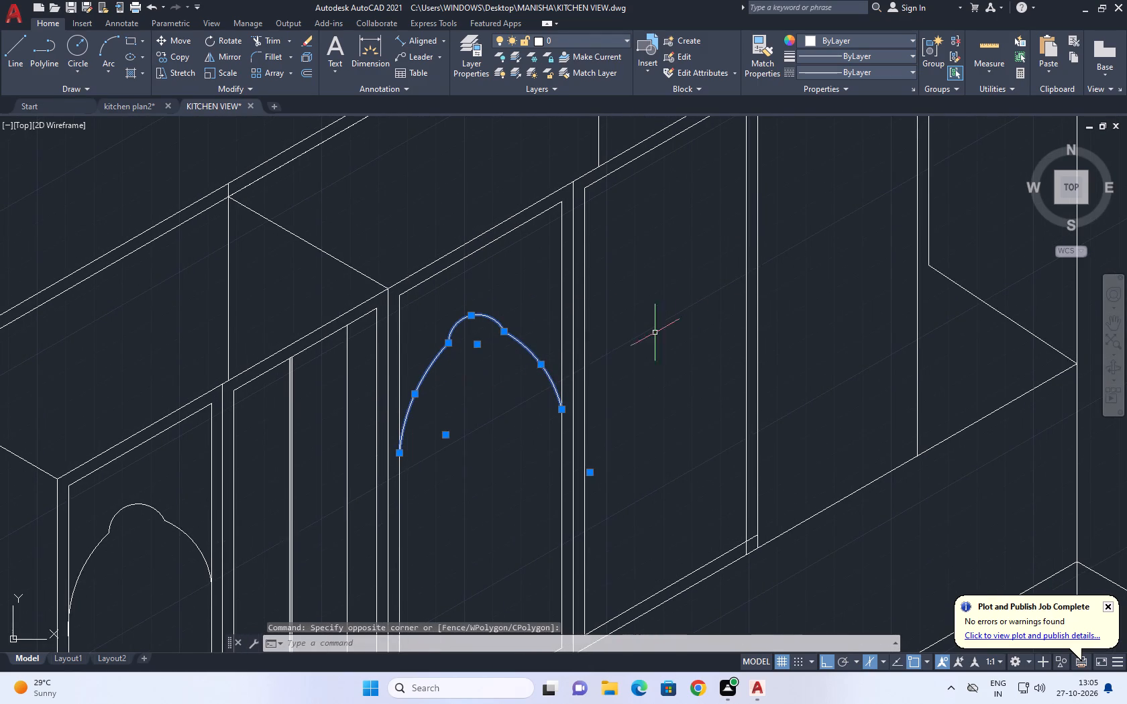
pyautogui.scroll(-1, 688, 316)
pyautogui.middleClick(692, 316)
pyautogui.press('c')
pyautogui.press('o')
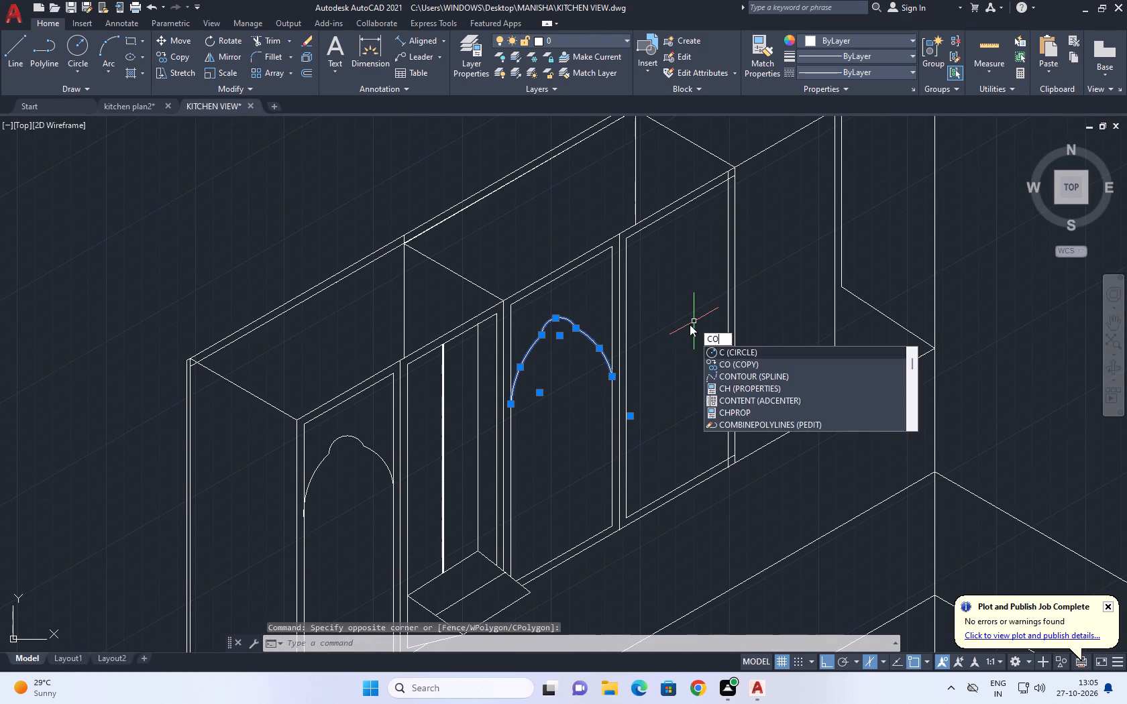
pyautogui.press('space')
pyautogui.click(511, 405)
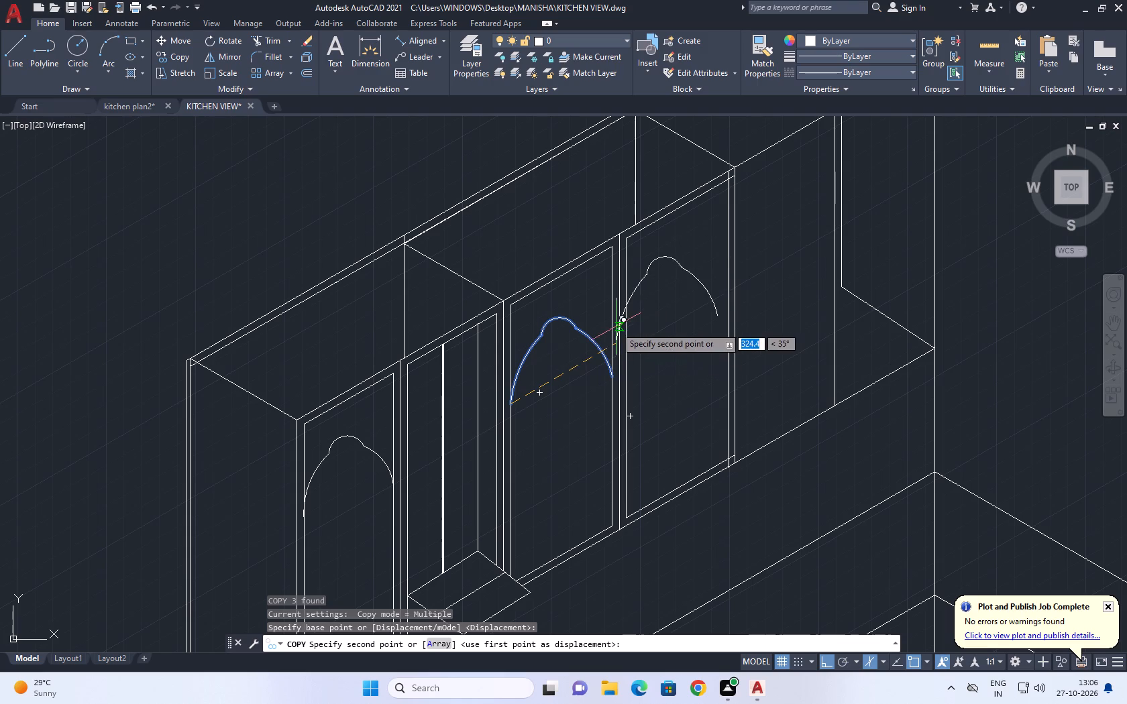
pyautogui.scroll(3, 624, 336)
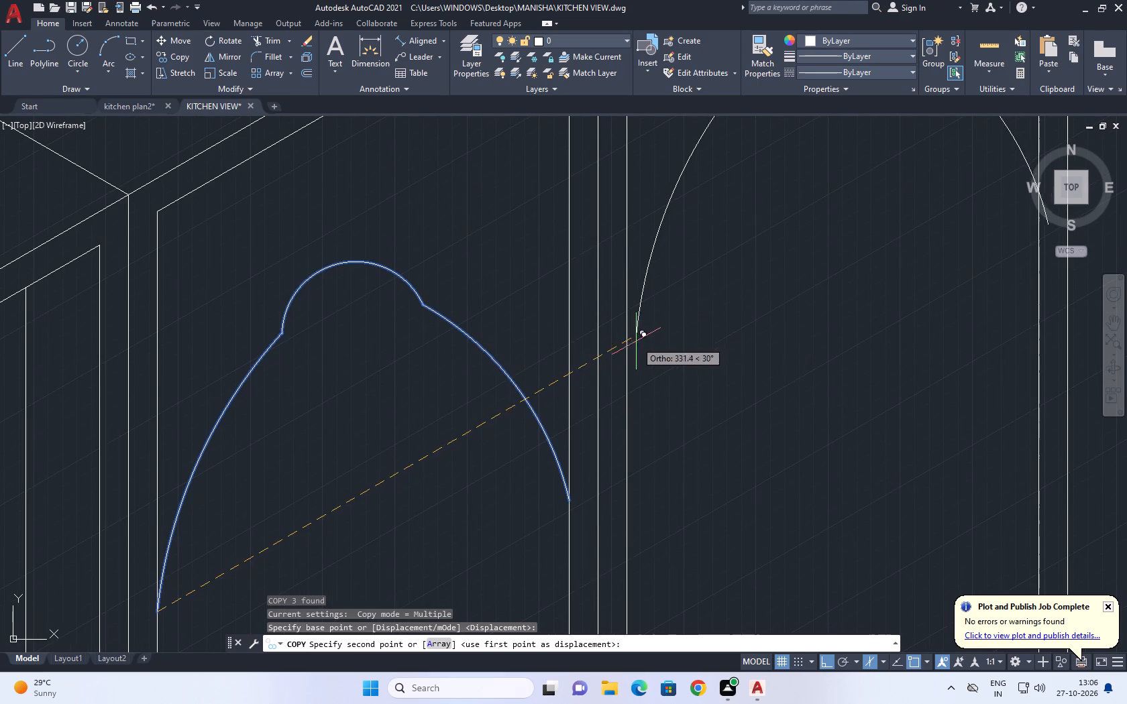
pyautogui.click(626, 341)
pyautogui.scroll(-6, 687, 312)
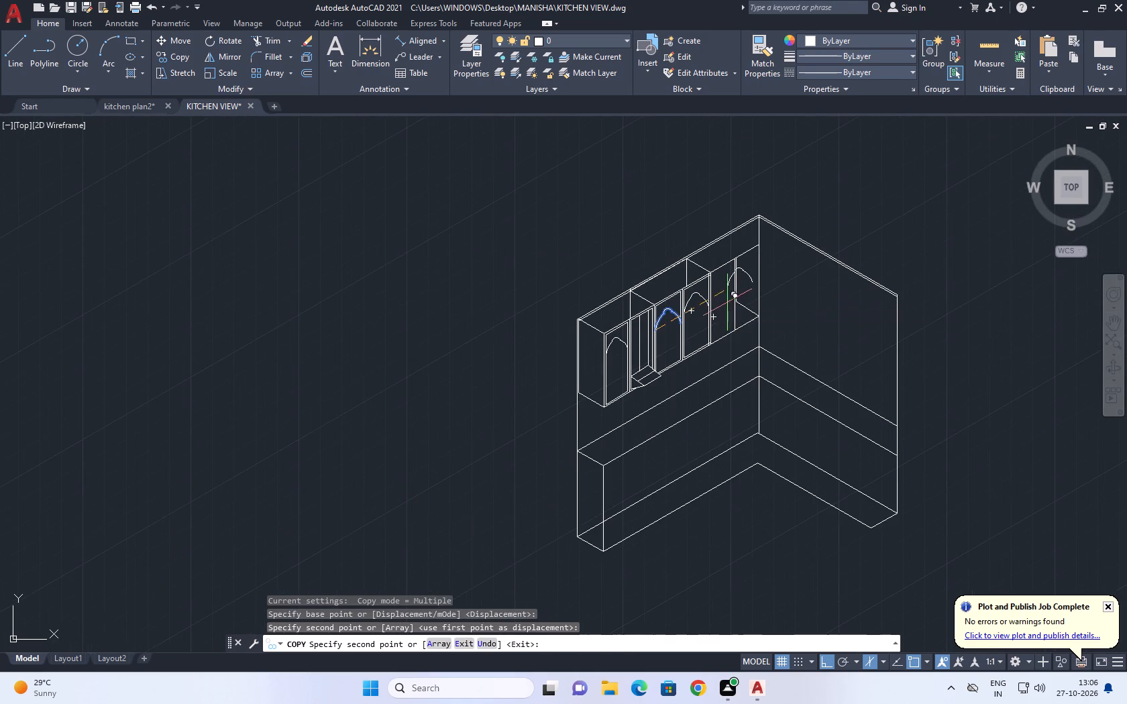
pyautogui.scroll(4, 716, 306)
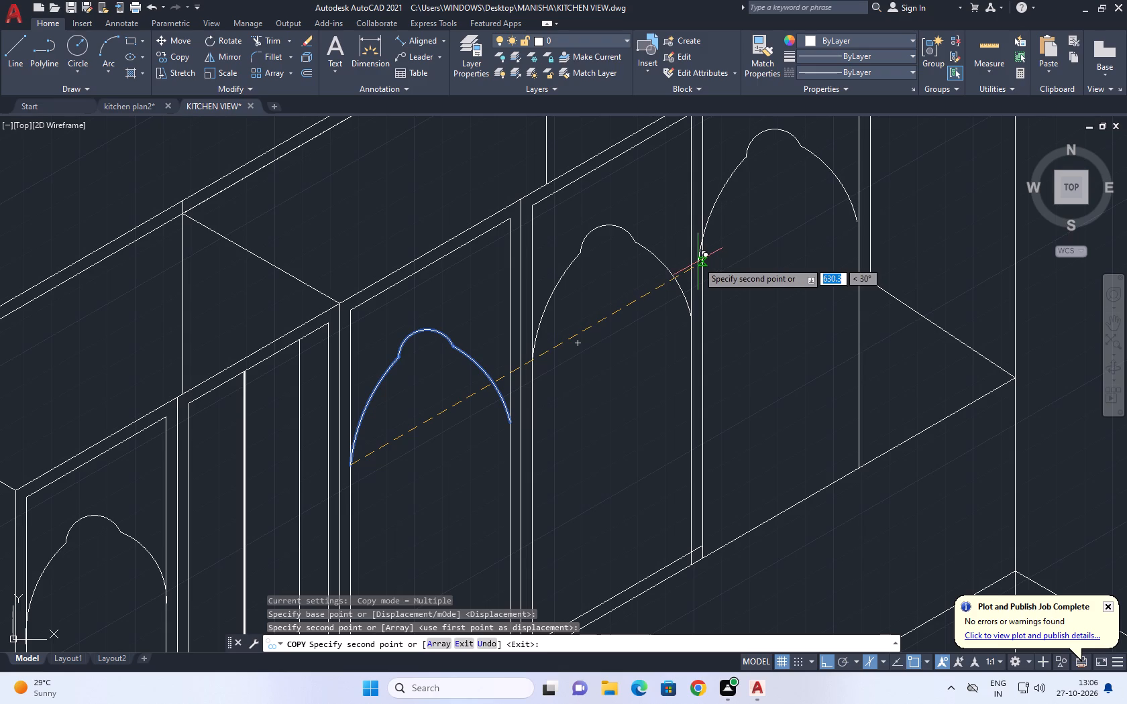
pyautogui.click(702, 263)
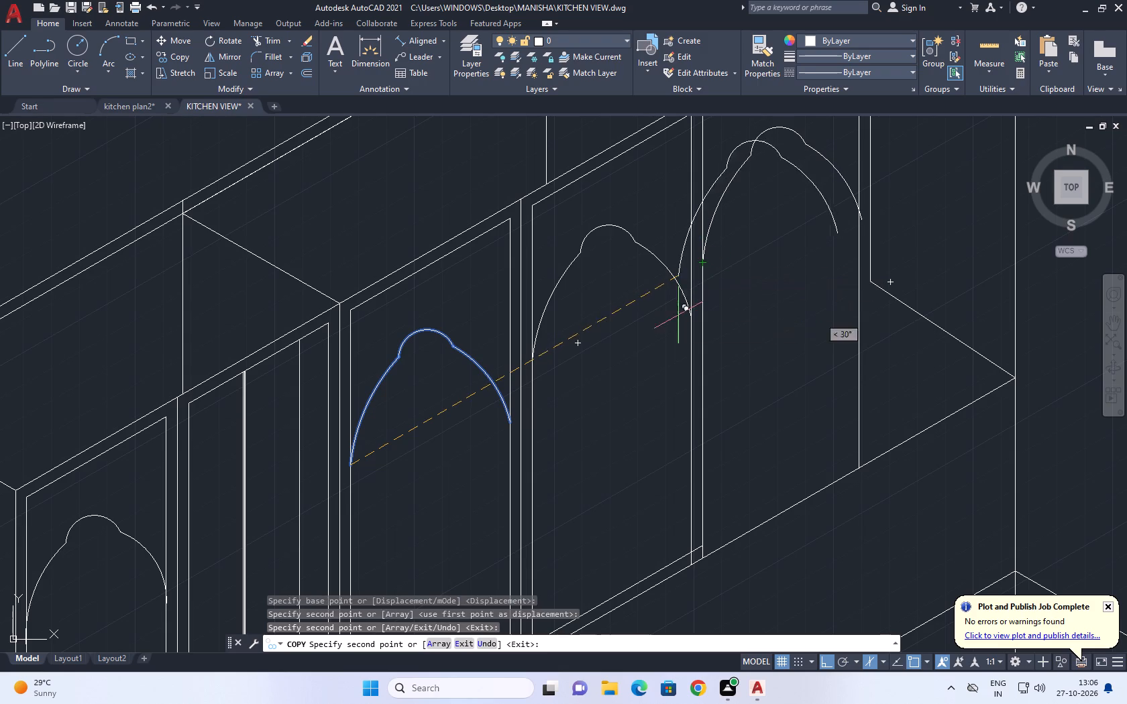
pyautogui.press('Escape')
# Stretch the far lower end of the fifth door's arch onto the door's inner vertical line.
pyautogui.scroll(3, 880, 215)
pyautogui.scroll(3, 796, 213)
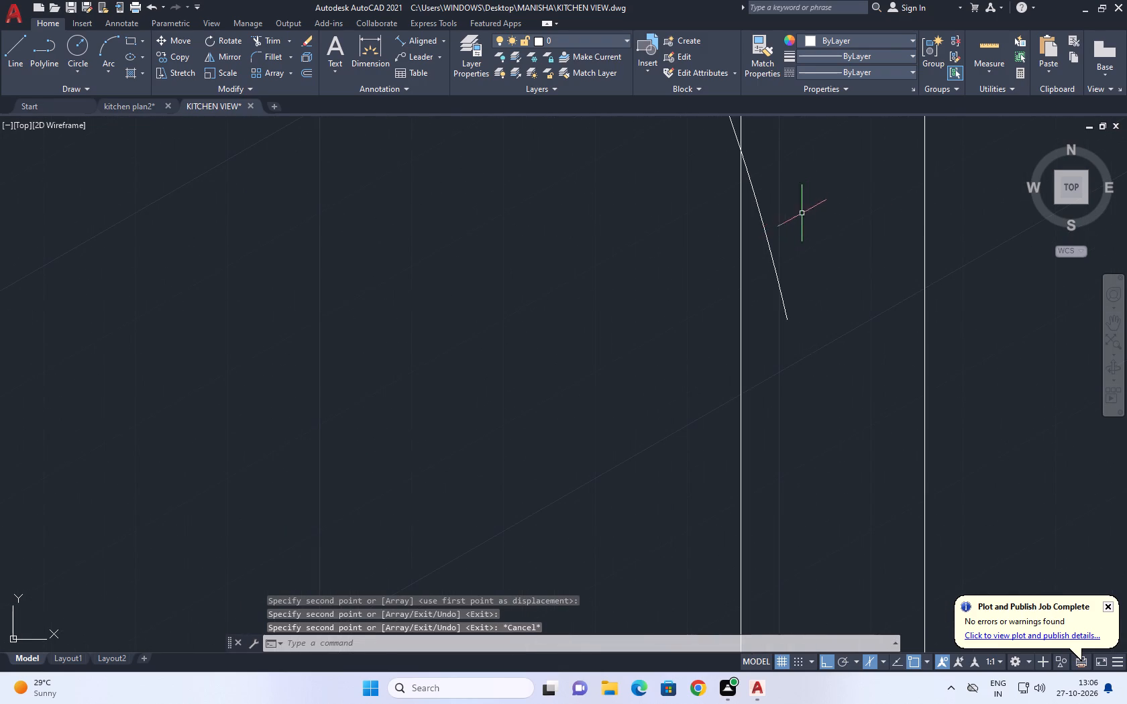
pyautogui.moveTo(788, 231); pyautogui.dragTo(782, 240)
pyautogui.click(759, 335)
pyautogui.click(791, 319)
pyautogui.moveTo(748, 186); pyautogui.dragTo(757, 205)
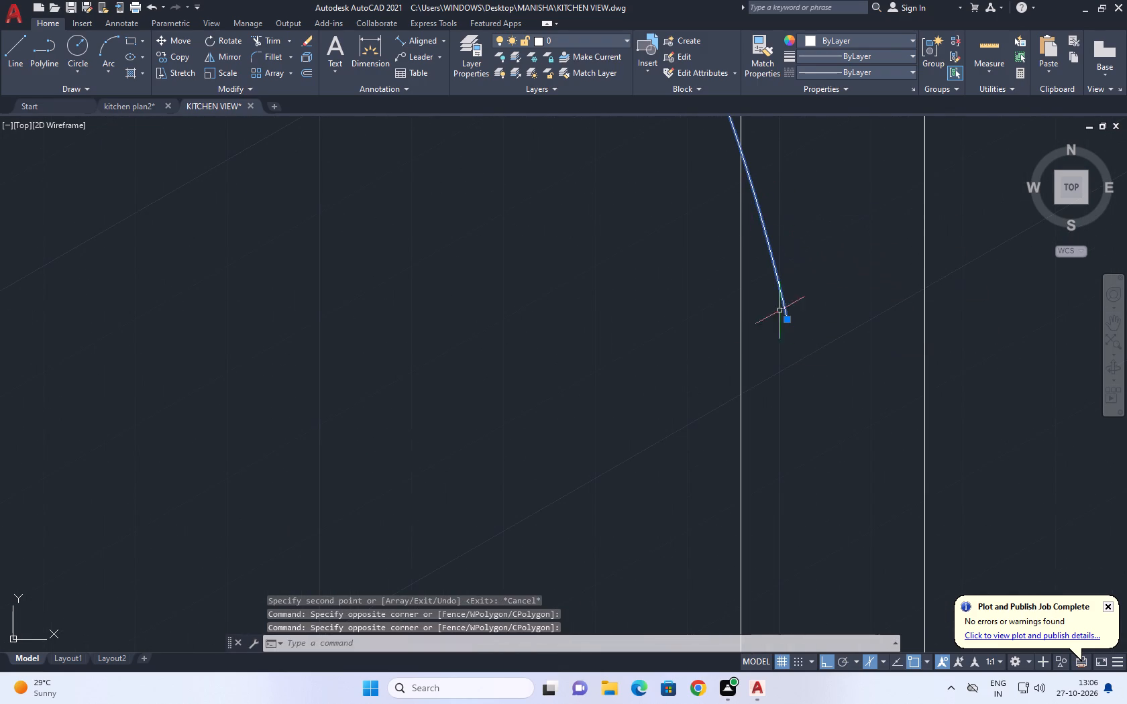
pyautogui.click(787, 319)
pyautogui.moveTo(740, 223); pyautogui.dragTo(743, 373, button='middle')
pyautogui.moveTo(745, 305); pyautogui.dragTo(743, 311)
pyautogui.press('Escape')
# Erase the diagonal line between the fifth door's outer vertical line and the wall corner.
pyautogui.scroll(-10, 753, 418)
pyautogui.moveTo(788, 431); pyautogui.dragTo(710, 321, button='middle')
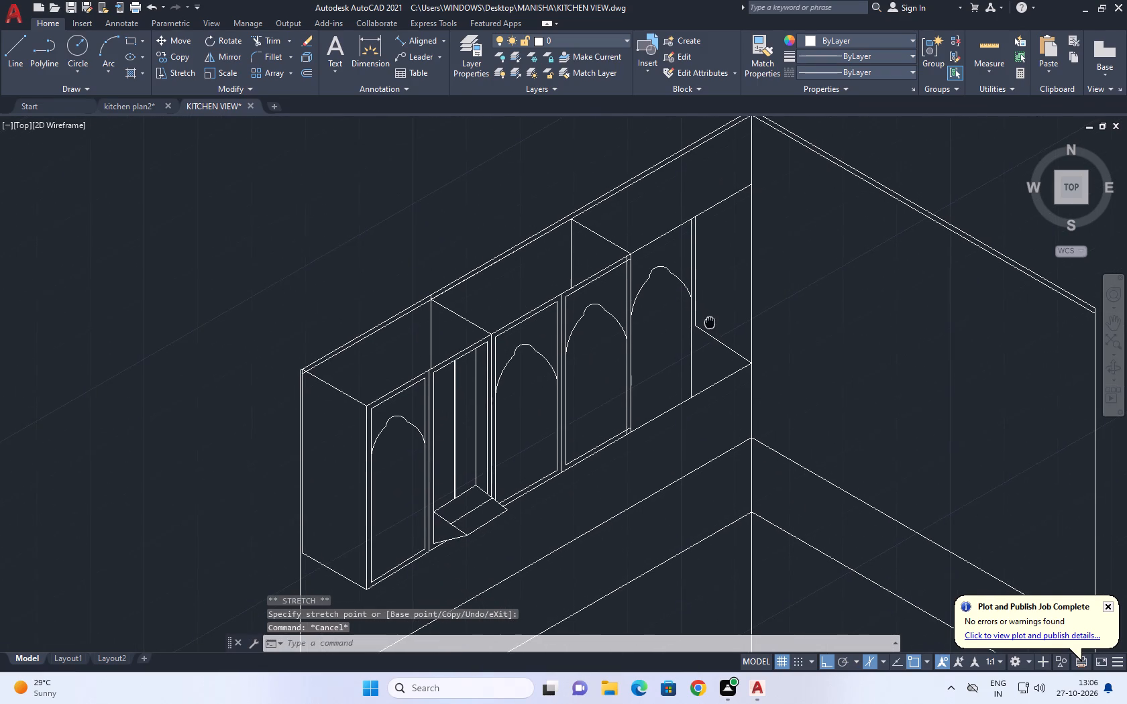
pyautogui.moveTo(710, 321); pyautogui.dragTo(708, 320, button='middle')
pyautogui.middleClick(708, 320)
pyautogui.moveTo(685, 221); pyautogui.dragTo(692, 249, button='middle')
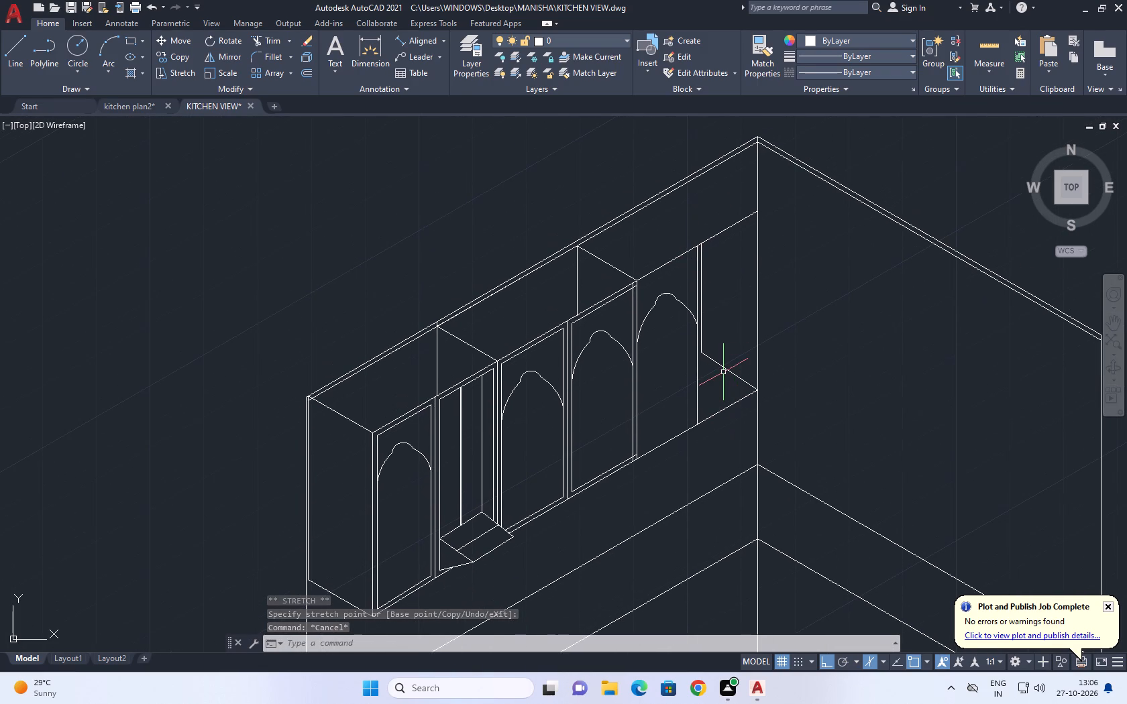
pyautogui.moveTo(718, 351); pyautogui.dragTo(710, 367, button='middle')
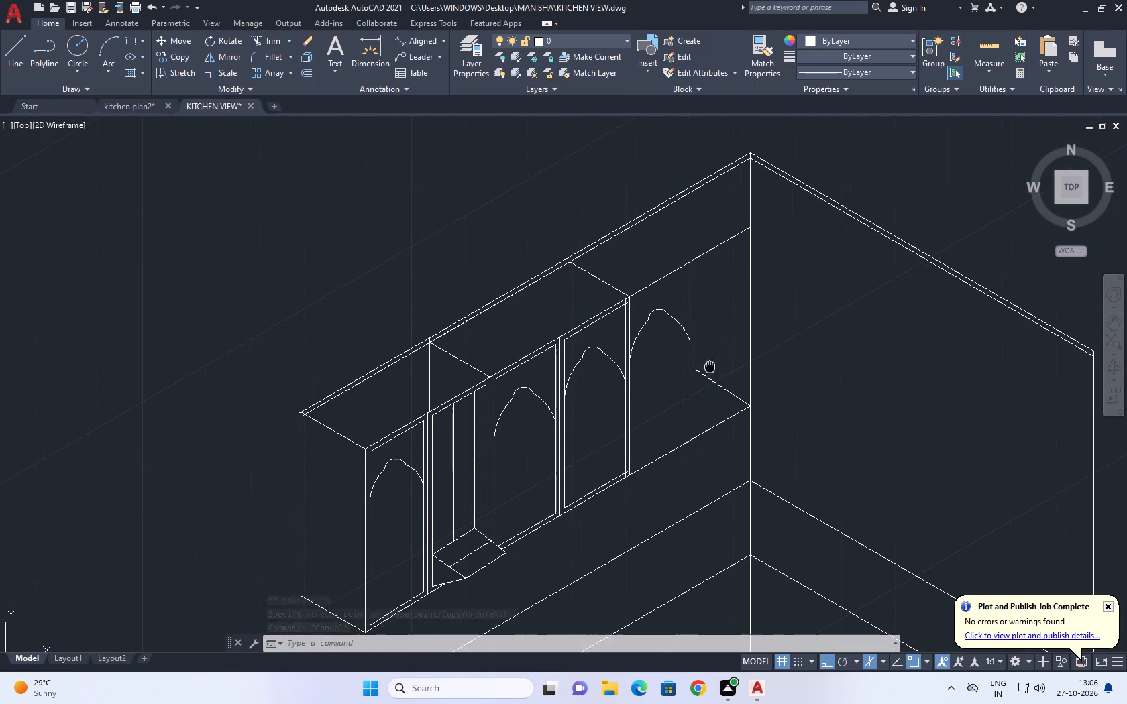
pyautogui.moveTo(710, 367); pyautogui.dragTo(714, 371, button='middle')
pyautogui.click(729, 370)
pyautogui.click(710, 419)
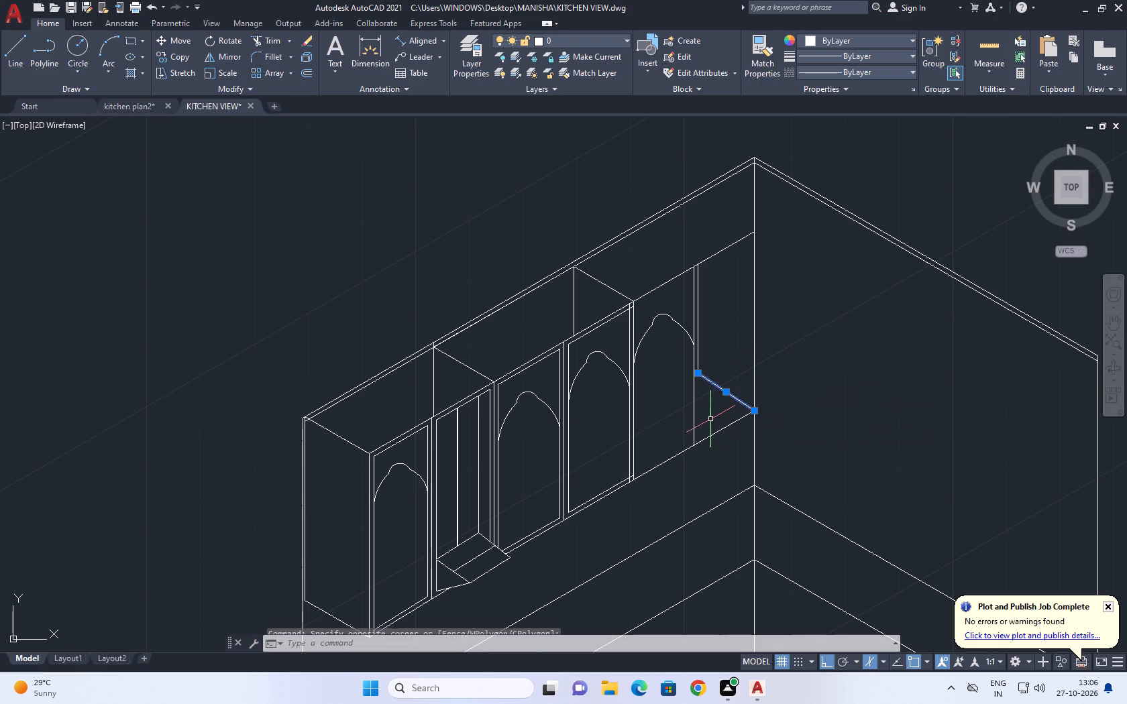
pyautogui.press('Delete')
# Extend the fifth door's outer vertical line down to the upper cabinets' bottom edge.
pyautogui.press('e')
pyautogui.press('x')
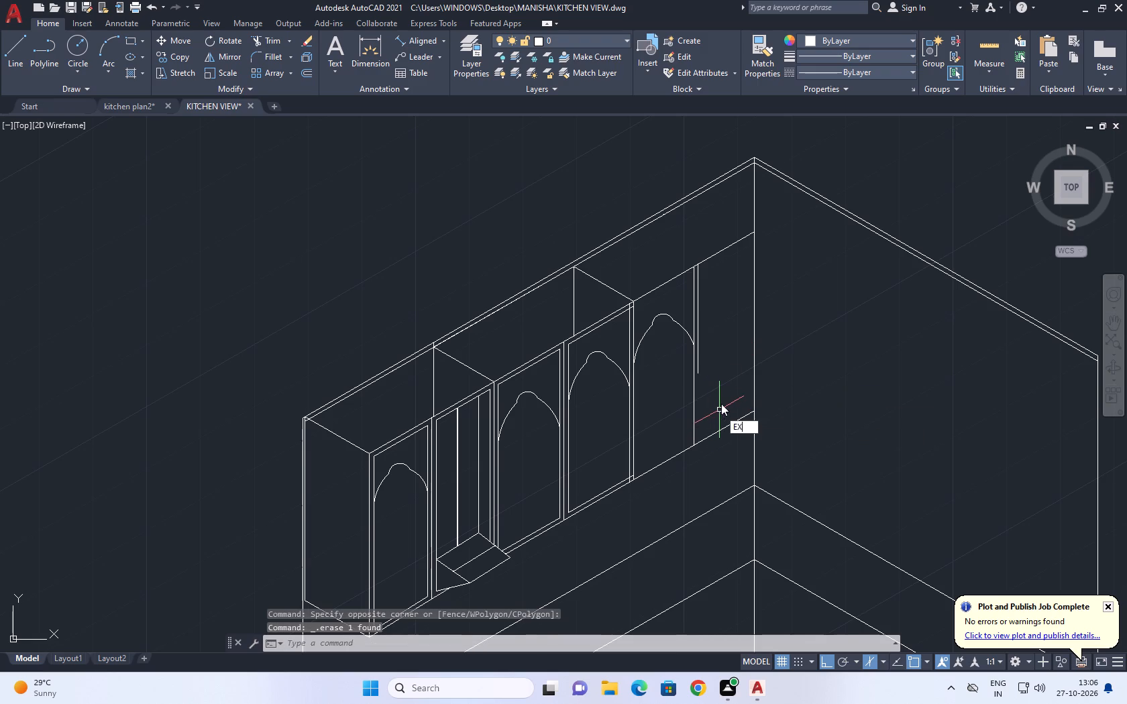
pyautogui.press('space')
pyautogui.click(697, 373)
pyautogui.press('Escape')
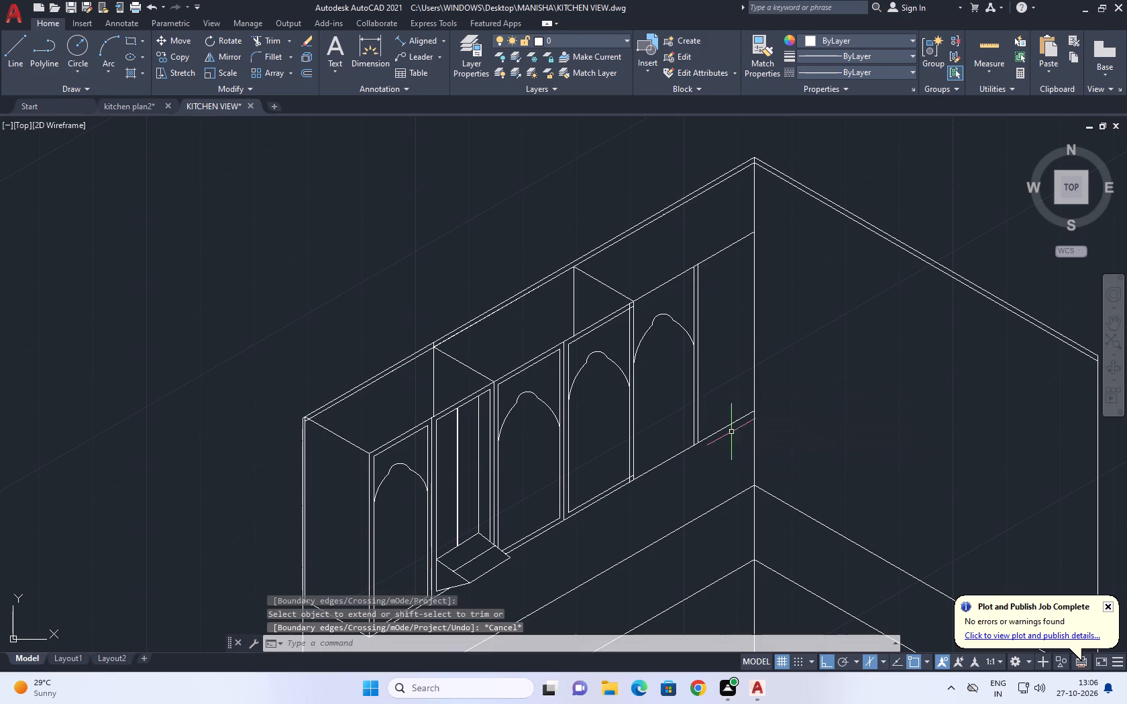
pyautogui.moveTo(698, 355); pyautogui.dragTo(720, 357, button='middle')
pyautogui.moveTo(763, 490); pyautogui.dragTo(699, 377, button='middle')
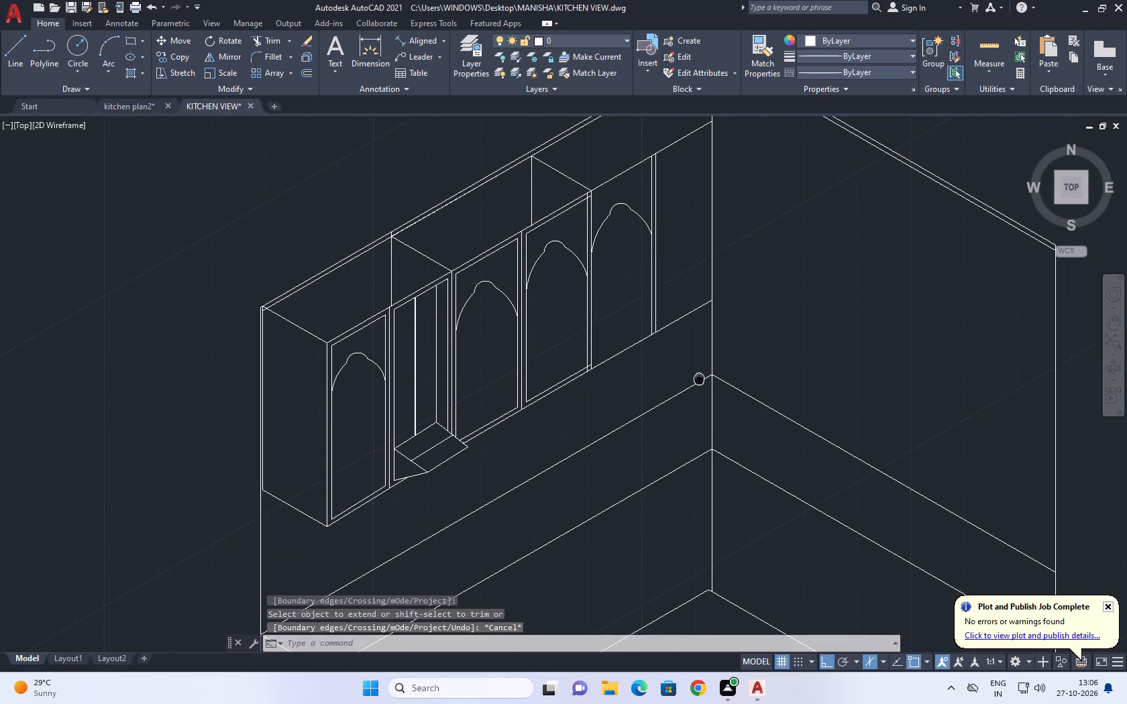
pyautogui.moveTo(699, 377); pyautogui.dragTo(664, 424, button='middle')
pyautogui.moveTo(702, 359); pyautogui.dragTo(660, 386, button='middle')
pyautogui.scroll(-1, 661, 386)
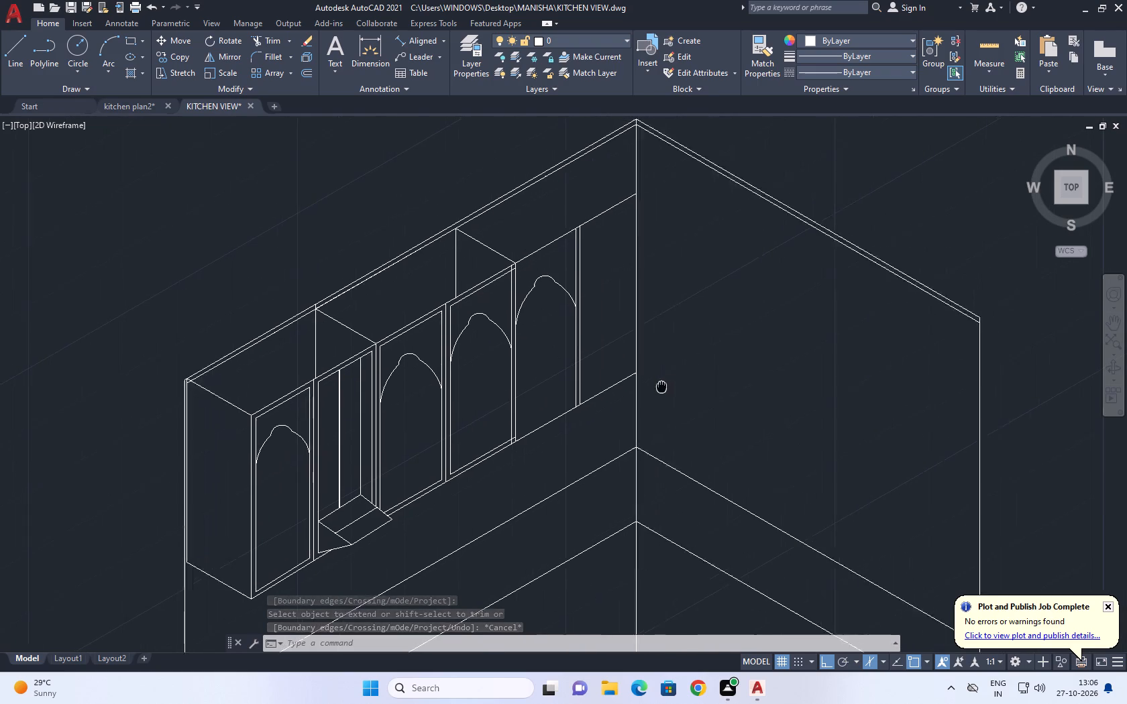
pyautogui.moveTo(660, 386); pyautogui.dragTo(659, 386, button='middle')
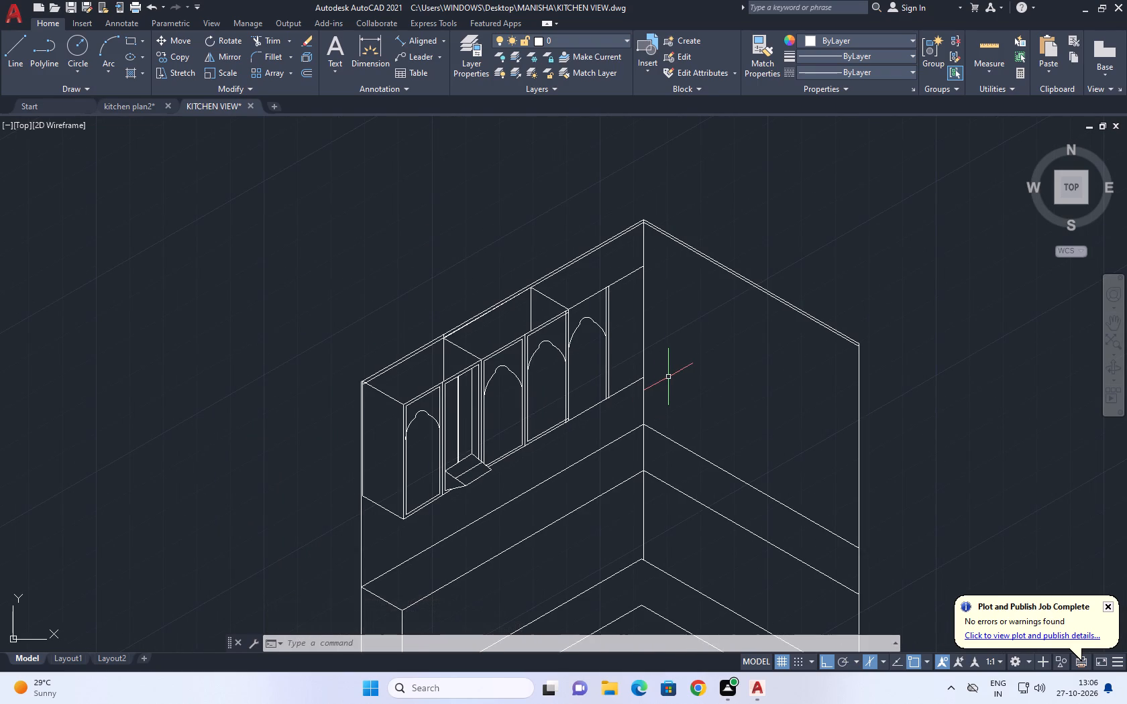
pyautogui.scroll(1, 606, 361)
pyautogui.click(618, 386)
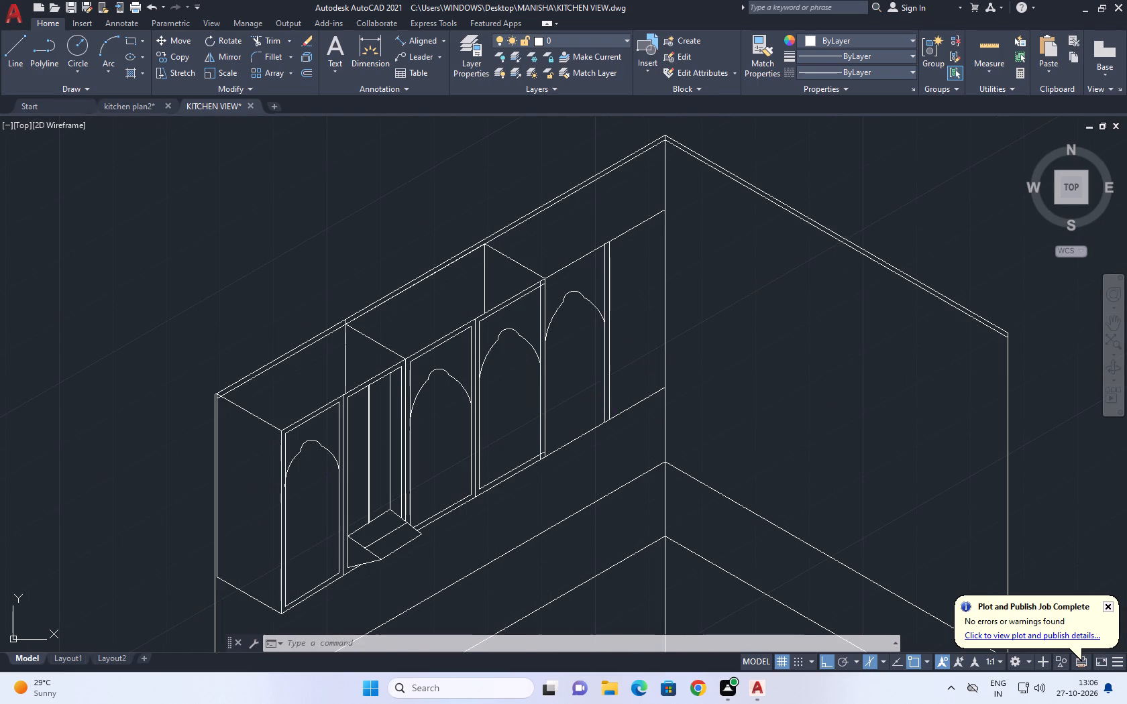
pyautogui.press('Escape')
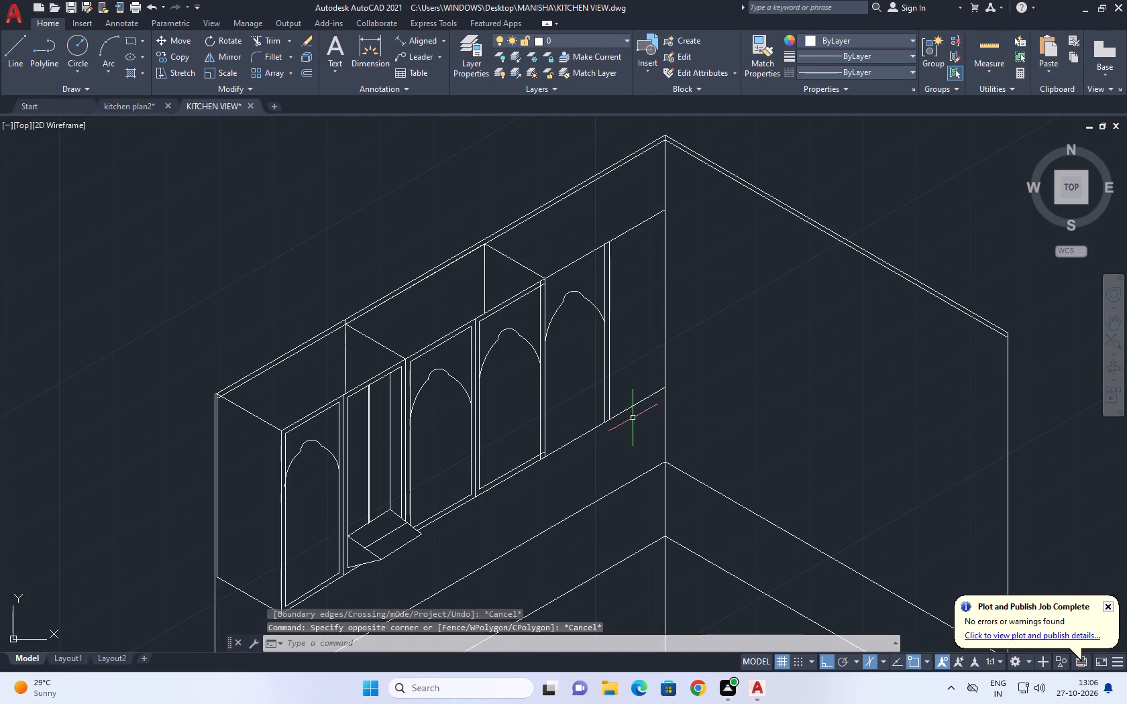
# Measure the distance along the cabinets' bottom edge from the fifth door's outer vertical line to the wall corner.
pyautogui.scroll(1, 633, 419)
pyautogui.moveTo(660, 414); pyautogui.dragTo(583, 410, button='middle')
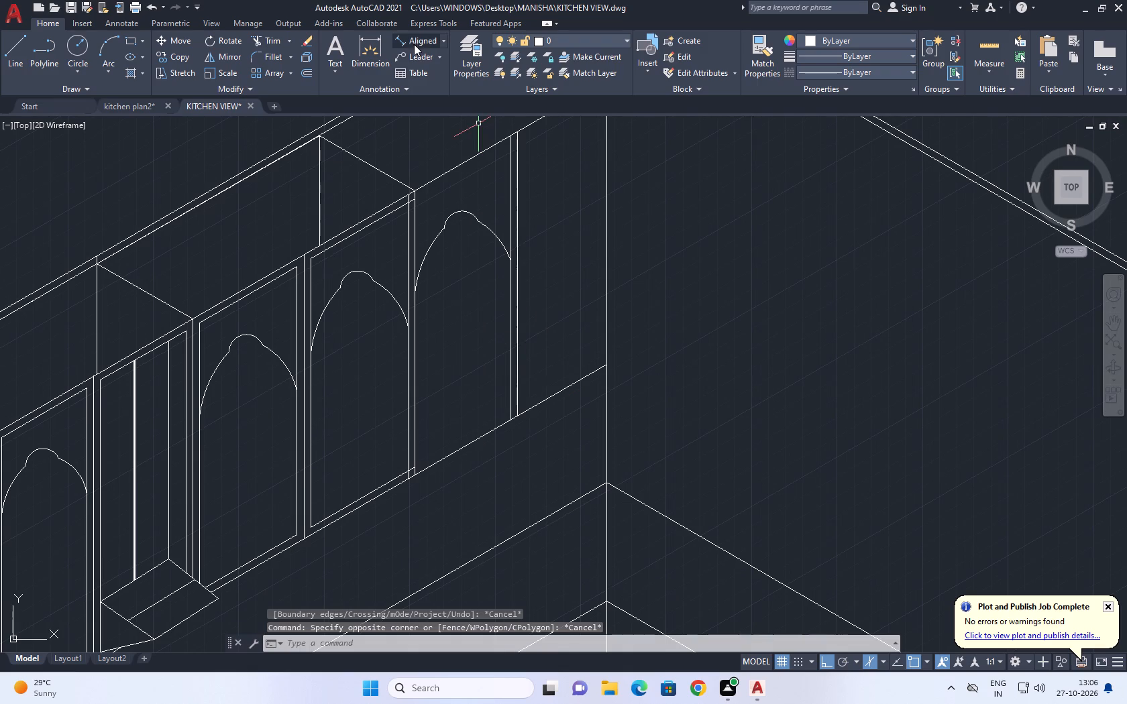
pyautogui.click(410, 39)
pyautogui.click(519, 416)
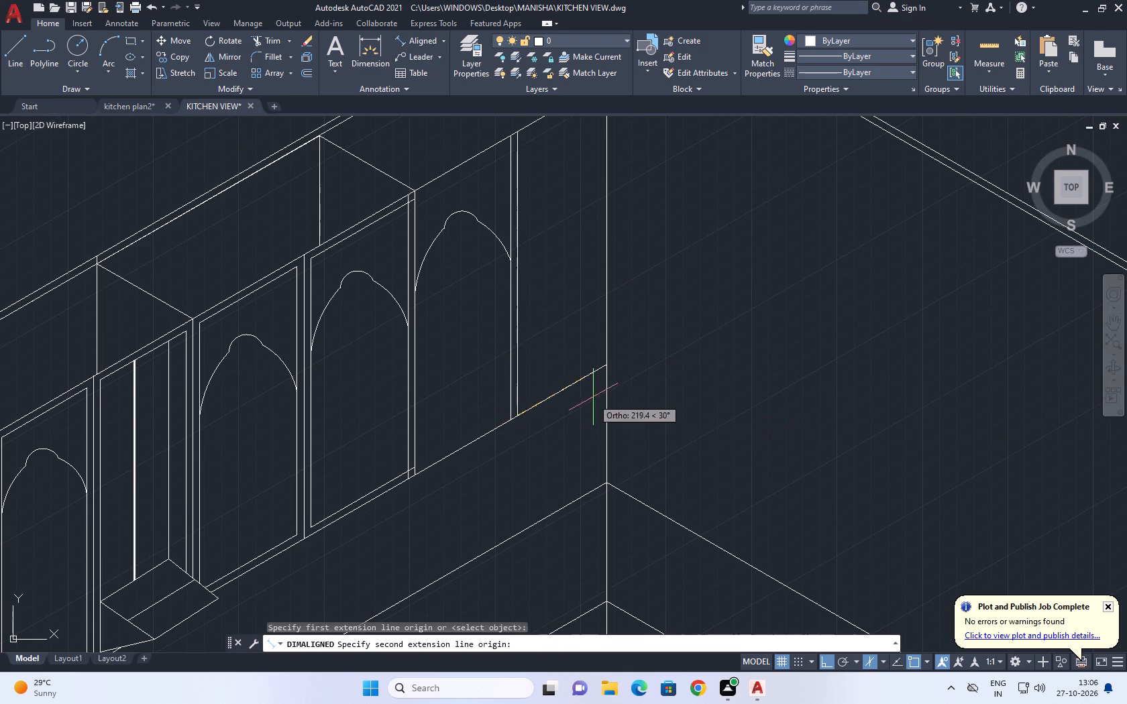
pyautogui.click(608, 364)
pyautogui.scroll(5, 585, 376)
pyautogui.moveTo(591, 402); pyautogui.dragTo(620, 310, button='middle')
pyautogui.press('Escape')
# Draw a 260 mm line from the cabinet's bottom wall corner along the adjoining wall, continuing vertically past the cabinet's top level.
pyautogui.scroll(-3, 620, 310)
pyautogui.moveTo(681, 263); pyautogui.dragTo(608, 316, button='middle')
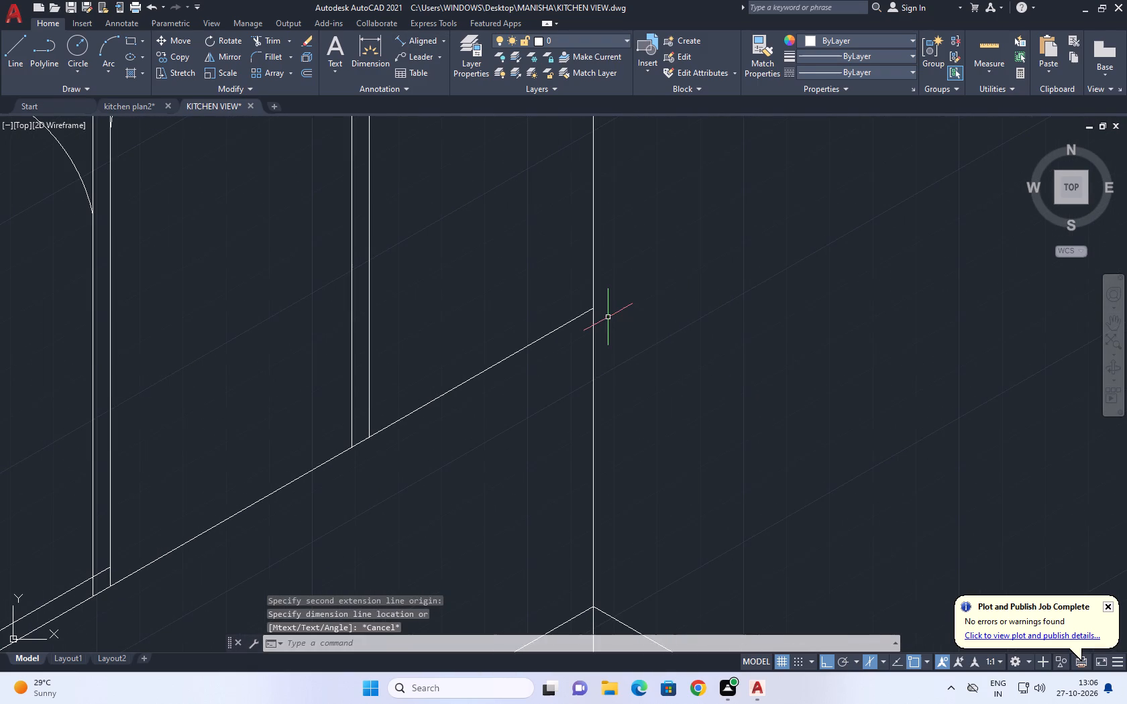
pyautogui.write('L')
pyautogui.press('space')
pyautogui.click(592, 307)
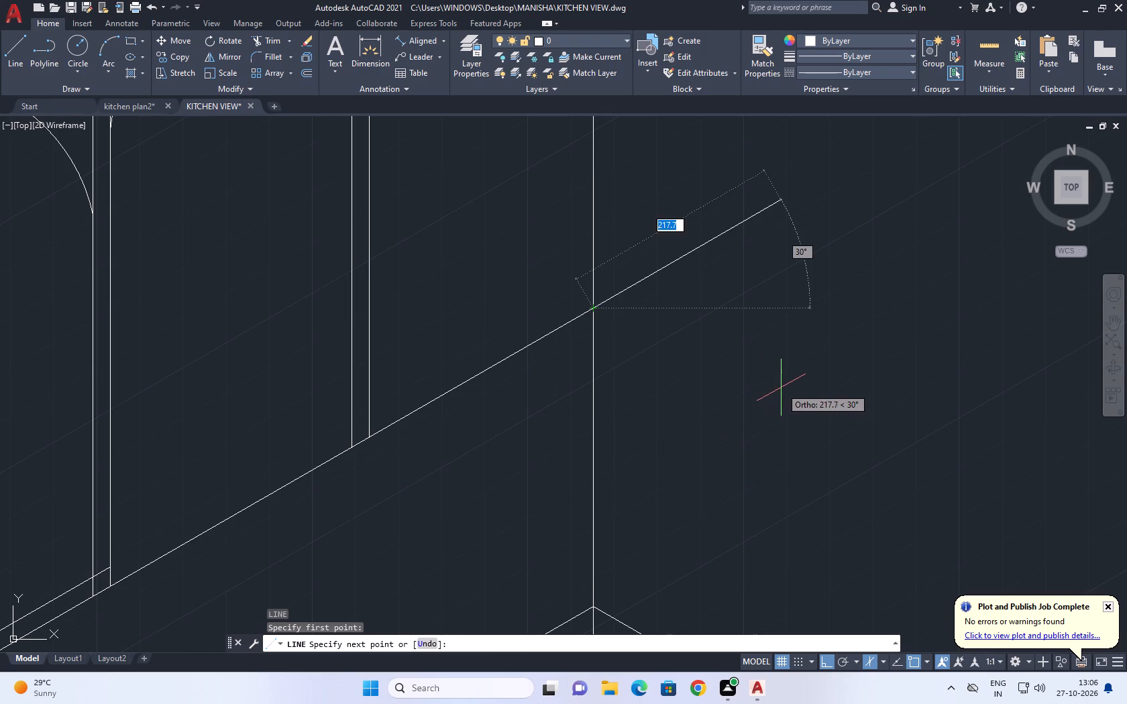
pyautogui.press('F5')
pyautogui.write('26')
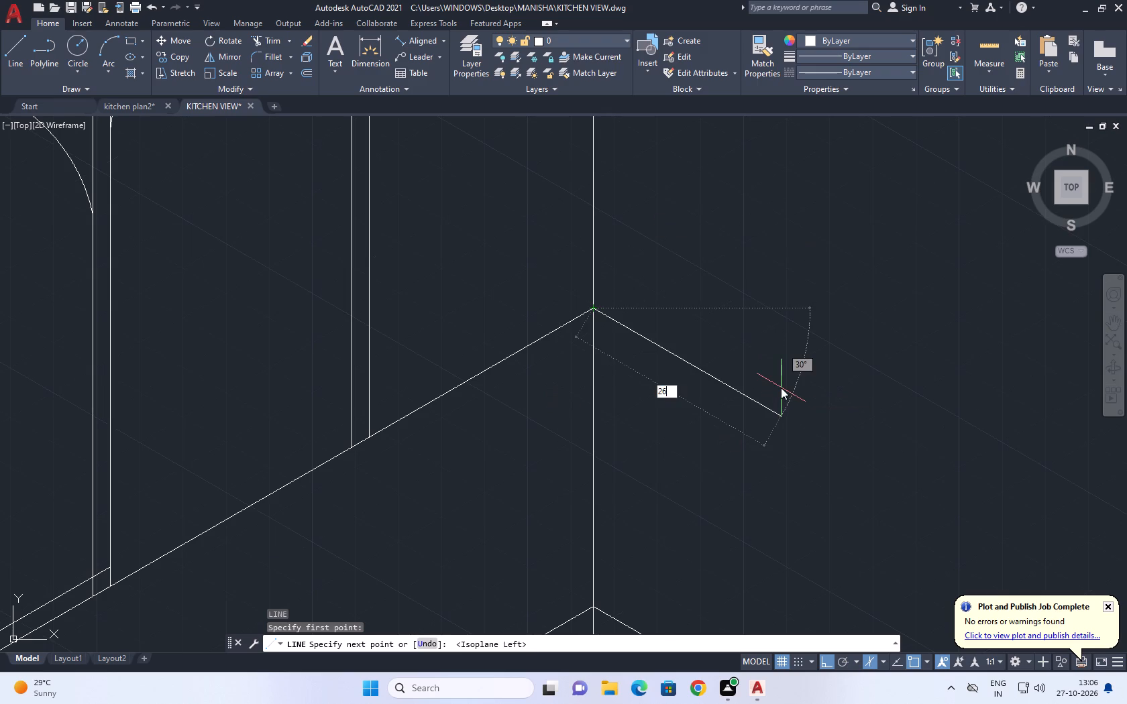
pyautogui.press('0')
pyautogui.press('Return')
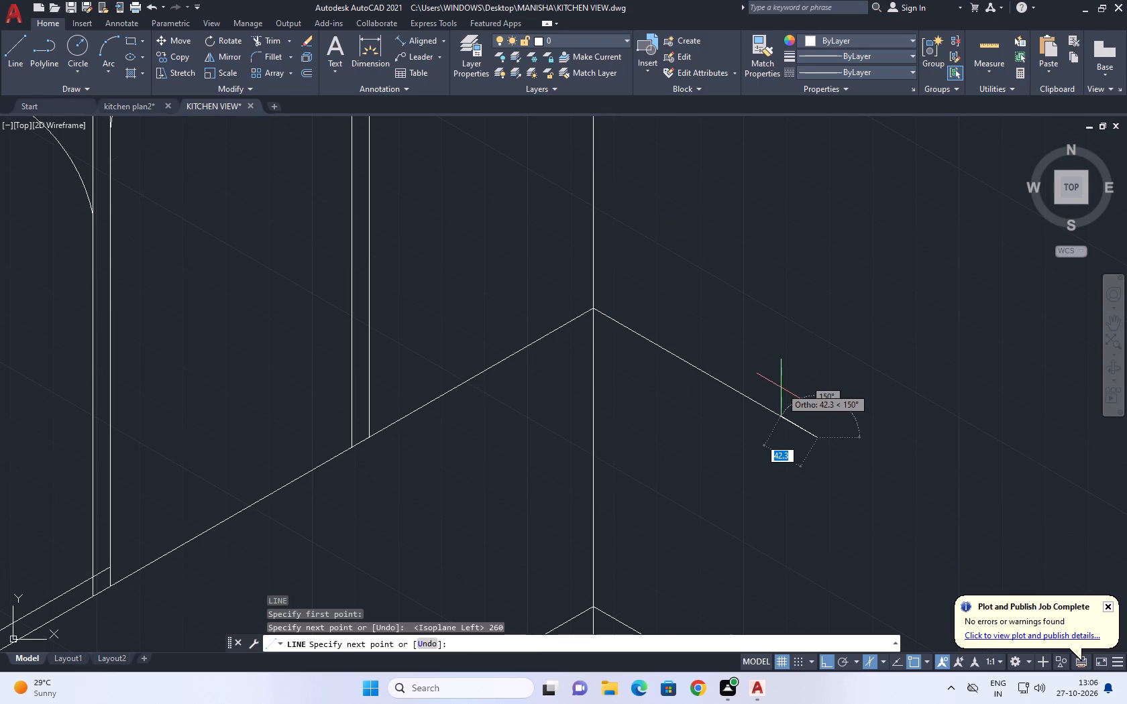
pyautogui.scroll(-5, 782, 390)
pyautogui.scroll(2, 791, 323)
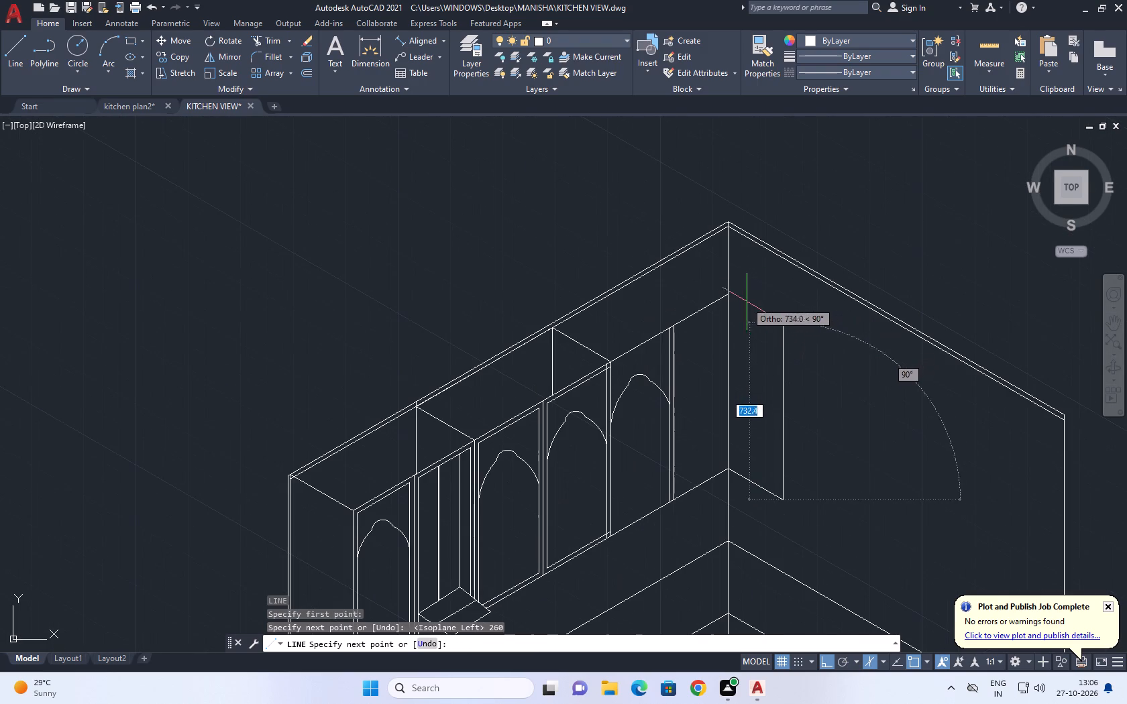
pyautogui.click(780, 307)
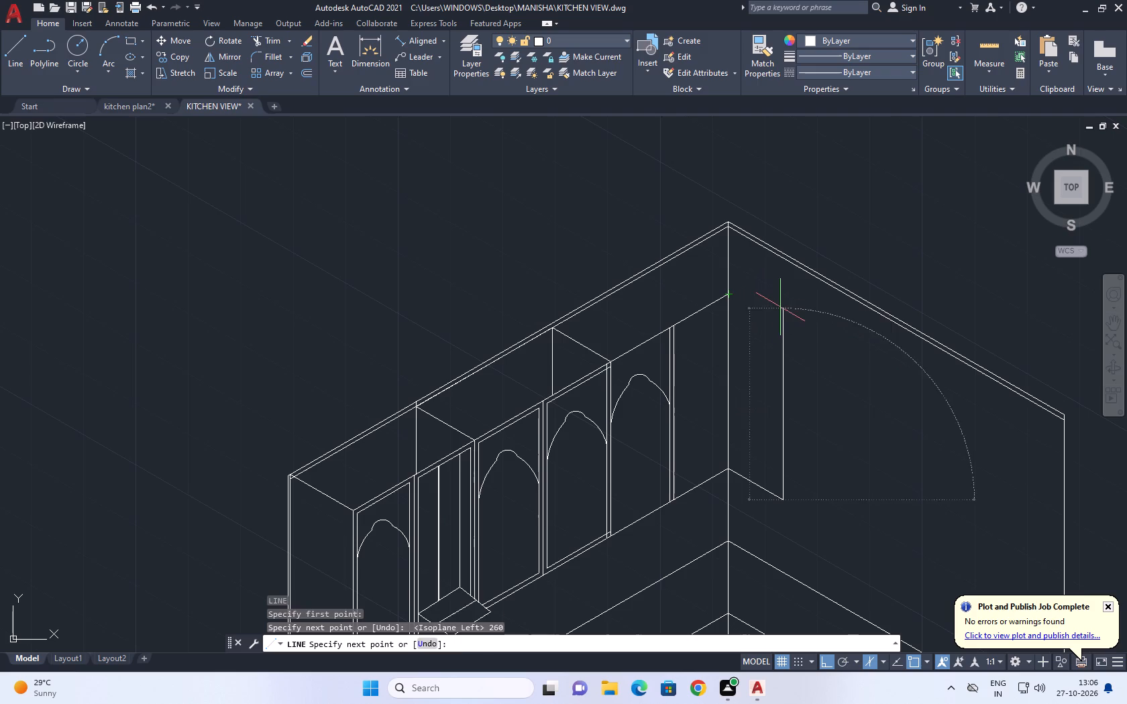
pyautogui.press('Escape')
# Draw a line from the cabinet's top wall corner along the adjoining wall, crossing the new vertical line.
pyautogui.press('l')
pyautogui.press('space')
pyautogui.scroll(1, 732, 302)
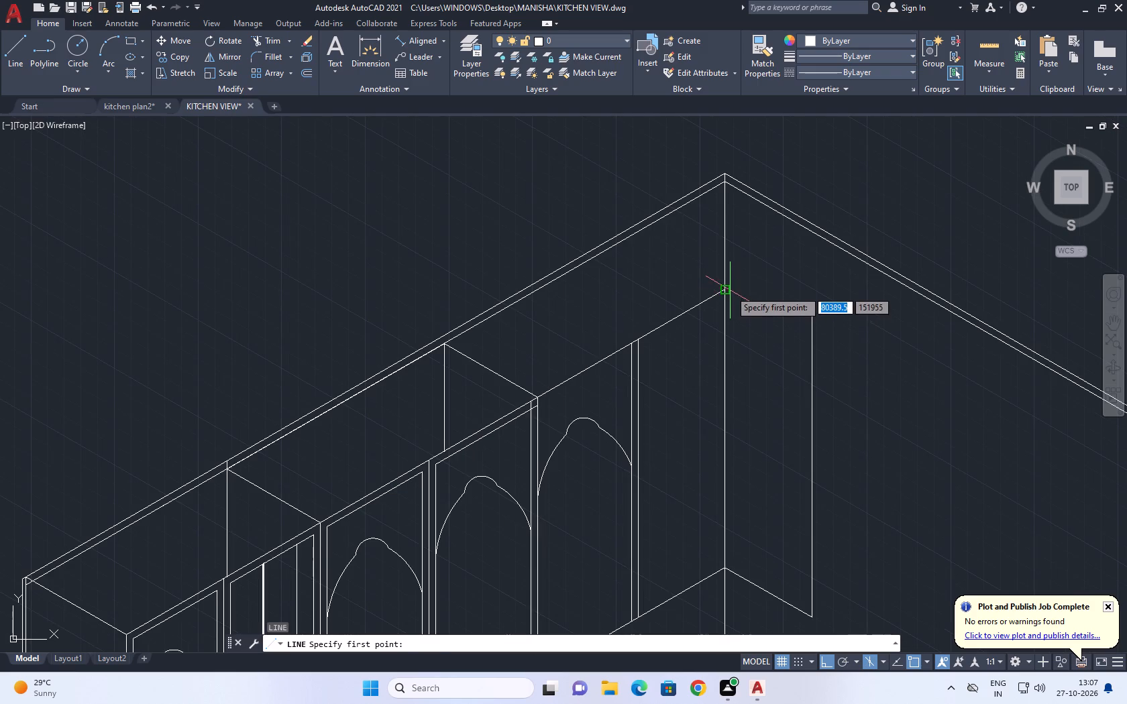
pyautogui.click(728, 289)
pyautogui.click(911, 384)
pyautogui.press('Escape')
# Trim the new vertical line's excess above the adjoining wall's cabinet top line.
pyautogui.scroll(3, 762, 316)
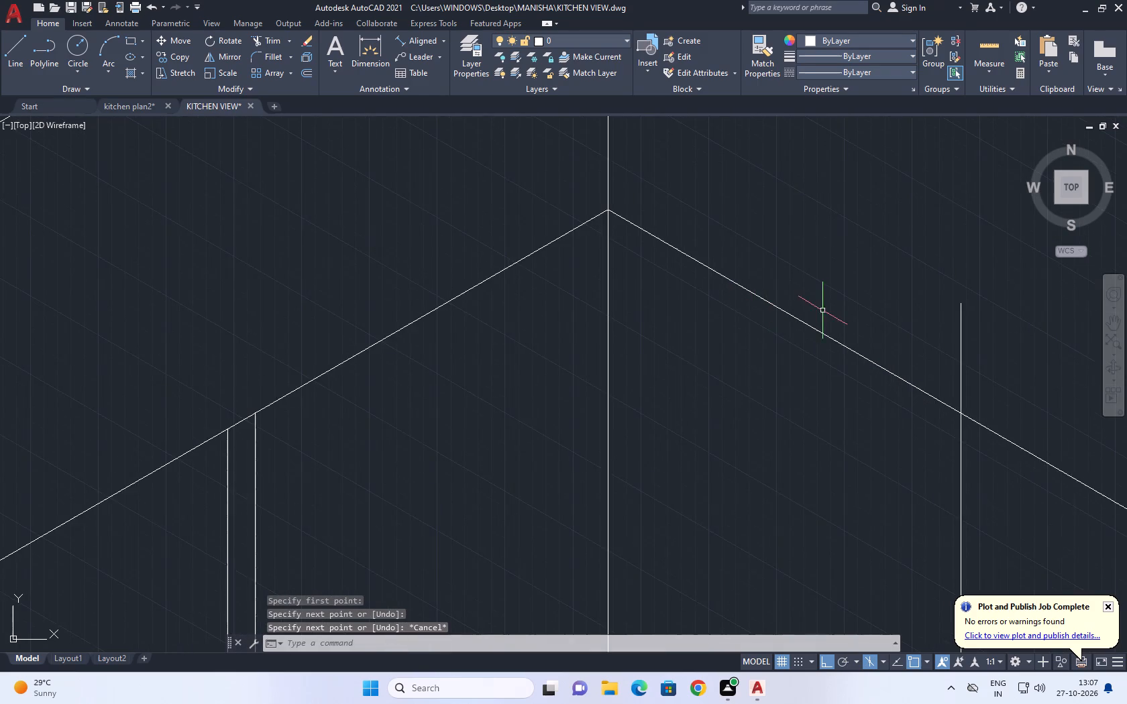
pyautogui.moveTo(829, 310); pyautogui.dragTo(731, 280, button='middle')
pyautogui.press('t')
pyautogui.press('r')
pyautogui.press('space')
pyautogui.click(863, 320)
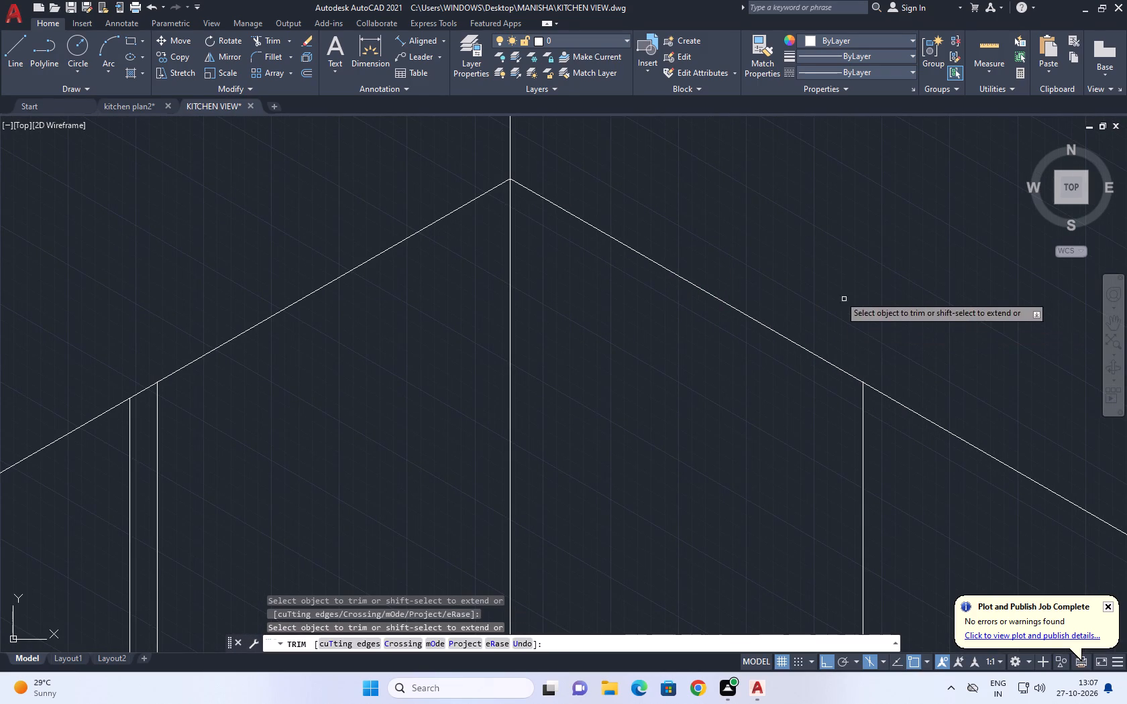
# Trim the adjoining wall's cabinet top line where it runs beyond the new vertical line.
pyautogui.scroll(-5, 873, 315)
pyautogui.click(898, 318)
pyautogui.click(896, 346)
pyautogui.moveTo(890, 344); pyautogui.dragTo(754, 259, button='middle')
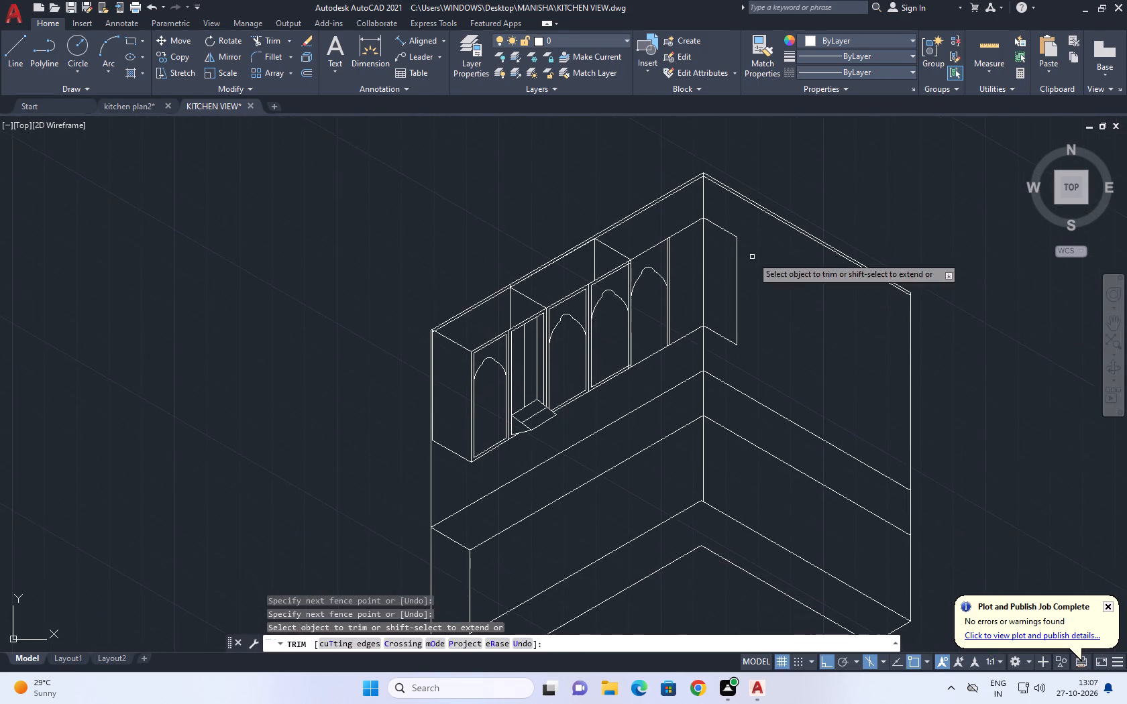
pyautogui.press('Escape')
# Extend the cabinet top line along the adjoining wall to the wall's far vertical edge.
pyautogui.write('EX')
pyautogui.press('space')
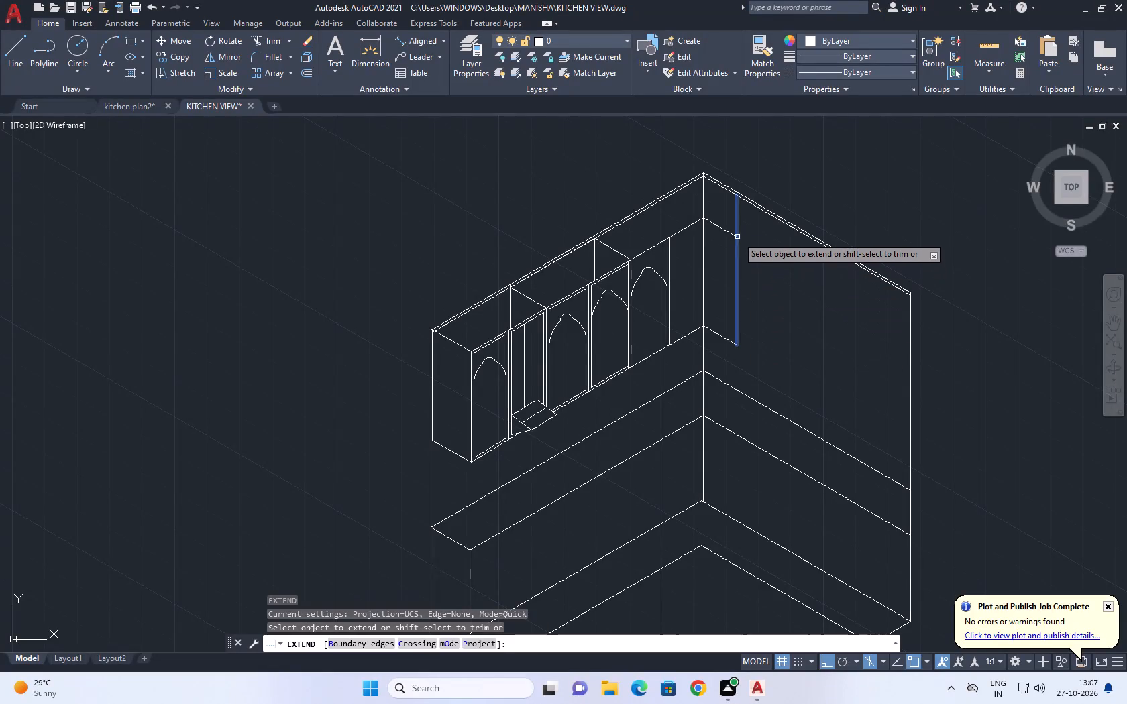
pyautogui.click(733, 234)
pyautogui.press('Escape')
pyautogui.moveTo(749, 293); pyautogui.dragTo(737, 253, button='middle')
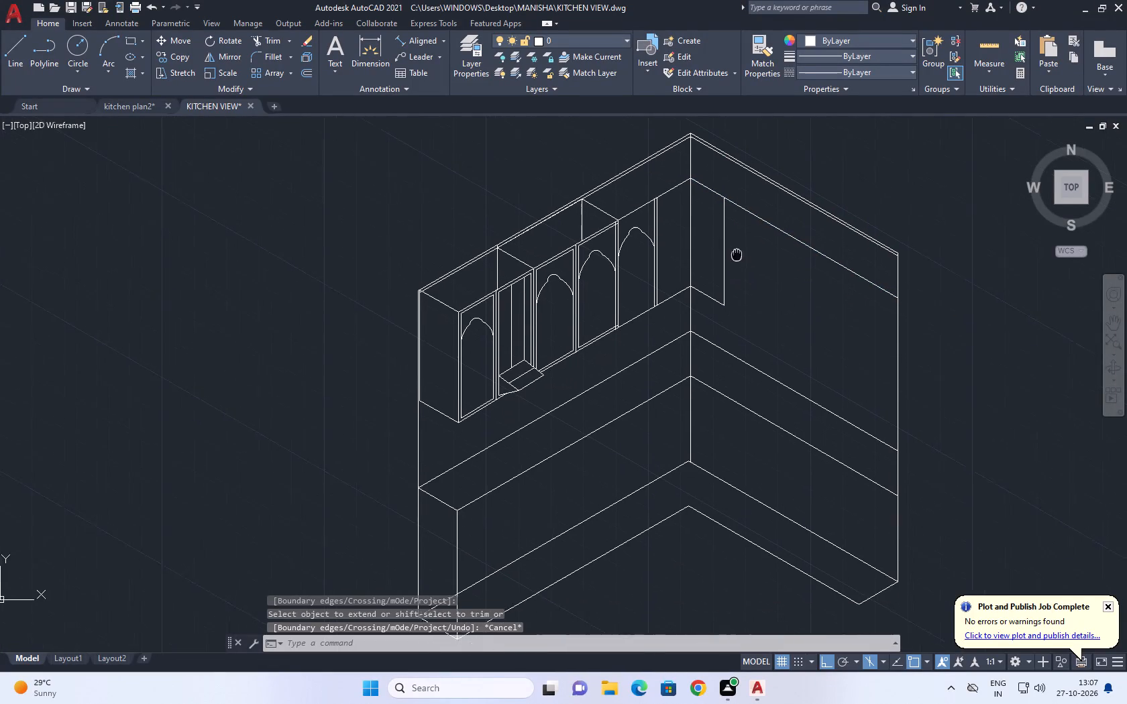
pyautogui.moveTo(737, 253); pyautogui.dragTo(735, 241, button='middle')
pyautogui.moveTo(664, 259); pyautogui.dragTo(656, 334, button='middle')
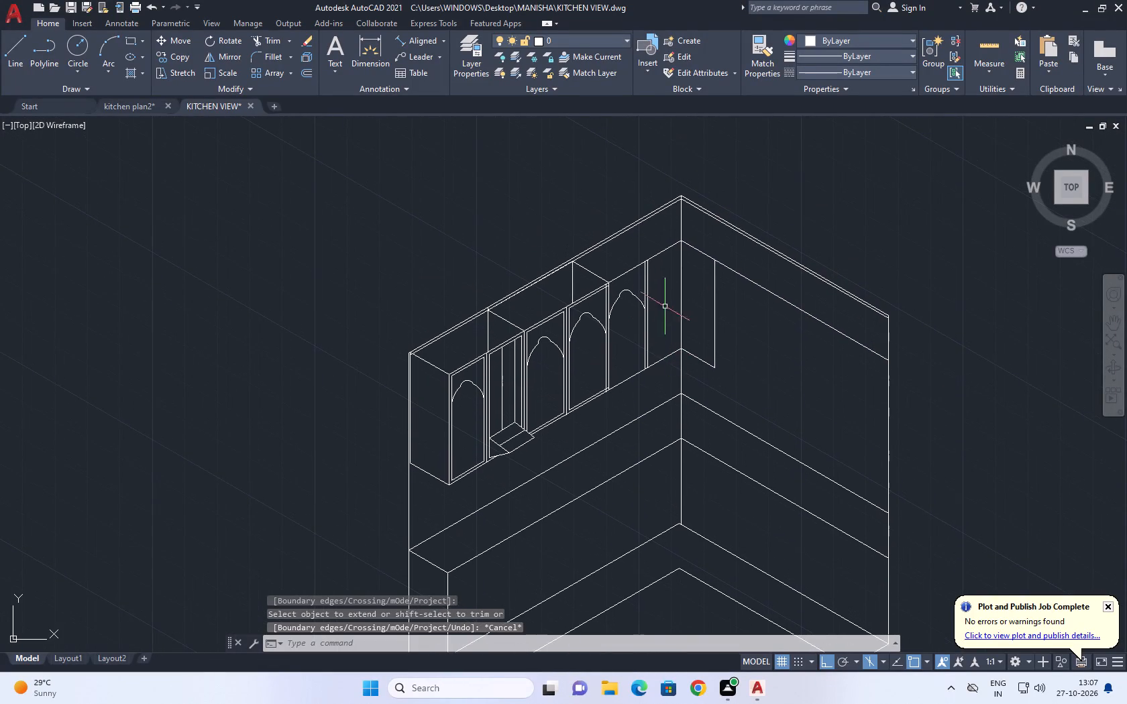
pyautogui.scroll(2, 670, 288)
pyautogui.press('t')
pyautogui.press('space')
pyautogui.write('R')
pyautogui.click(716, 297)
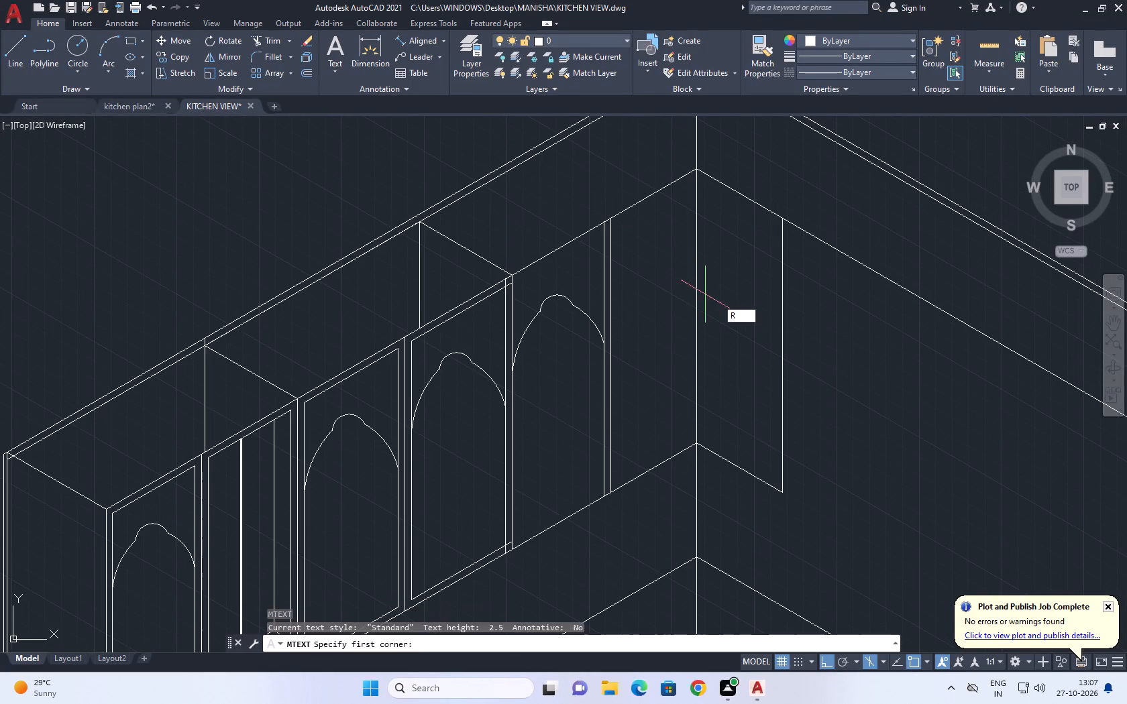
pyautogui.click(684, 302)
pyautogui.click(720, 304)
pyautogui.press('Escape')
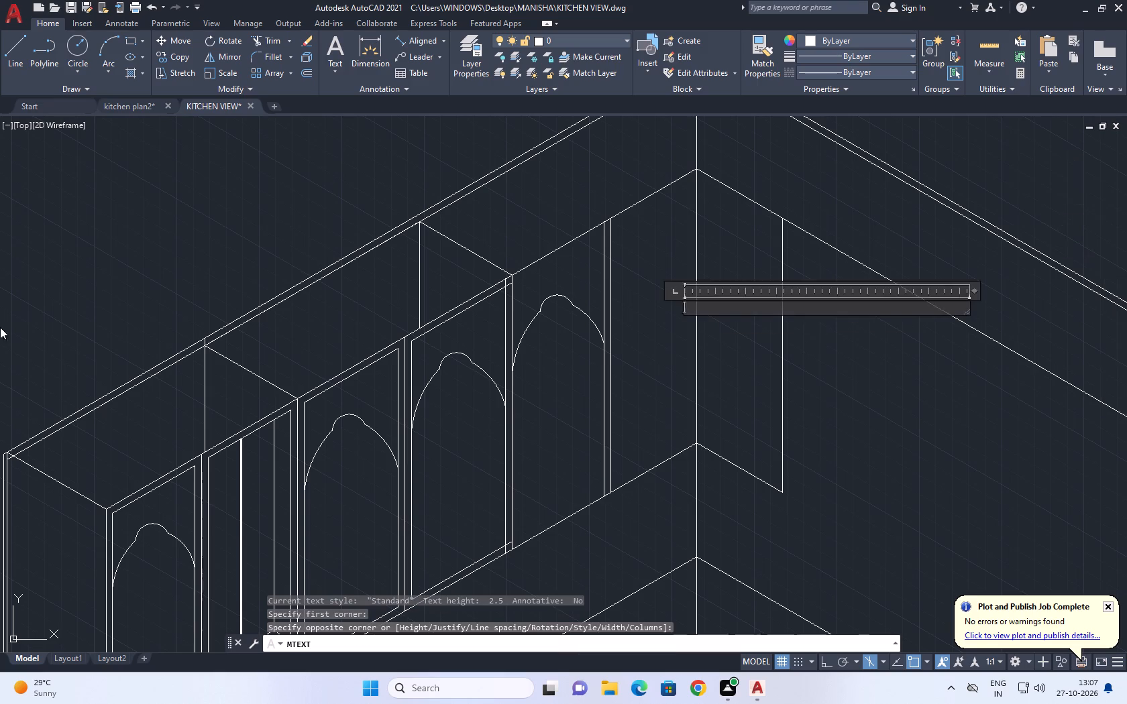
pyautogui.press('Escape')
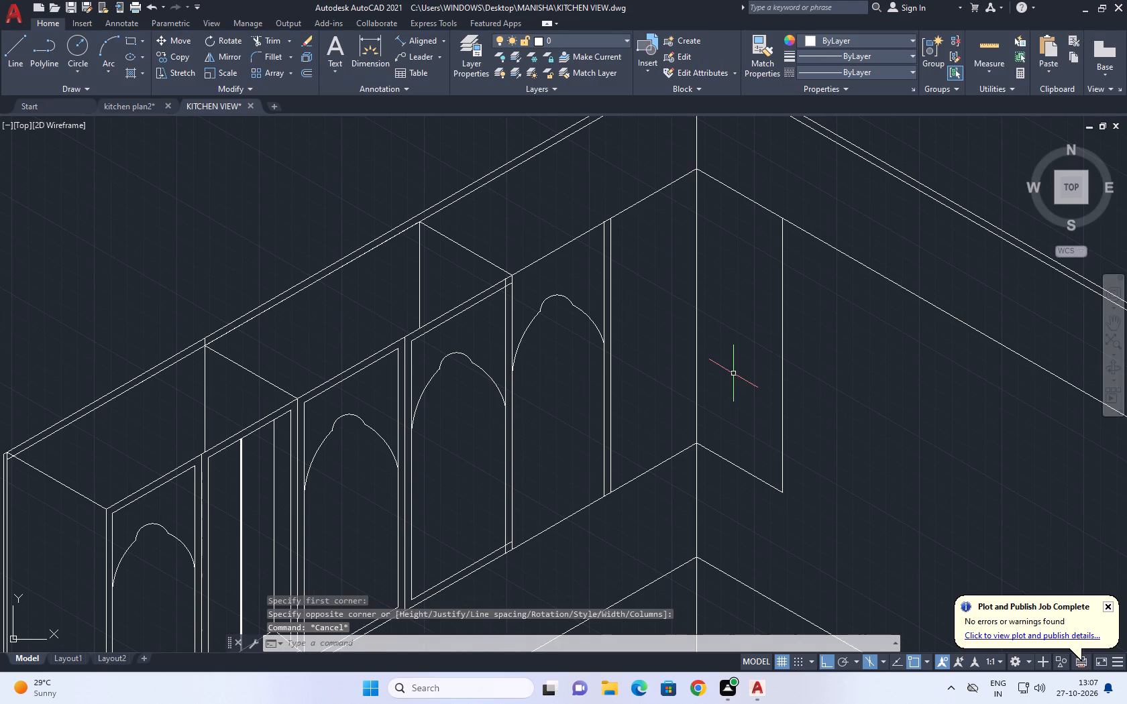
# Trim the wall corner's vertical line between the top and bottom edges of the corner cabinet.
pyautogui.write('TR')
pyautogui.press('space')
pyautogui.moveTo(676, 365); pyautogui.dragTo(699, 369)
pyautogui.click(736, 355)
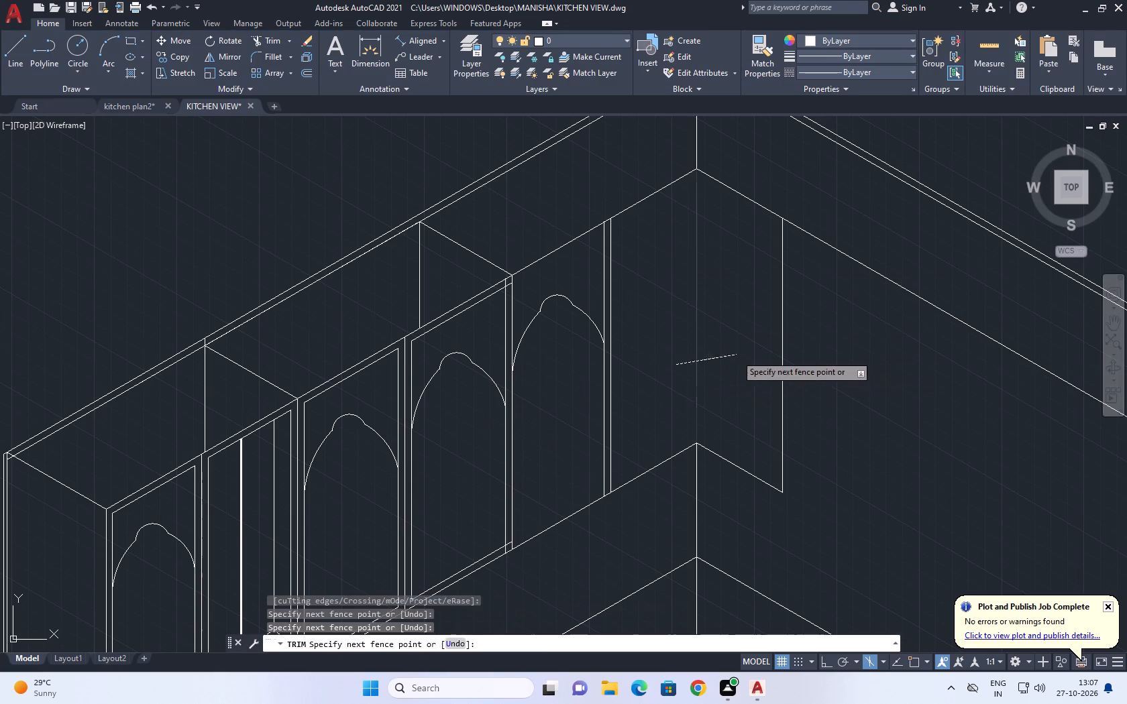
pyautogui.press('Escape')
# Draw a line joining the last arched door's lower corner to the bottom end of the adjoining wall's cabinet vertical.
pyautogui.moveTo(710, 339); pyautogui.dragTo(755, 383, button='middle')
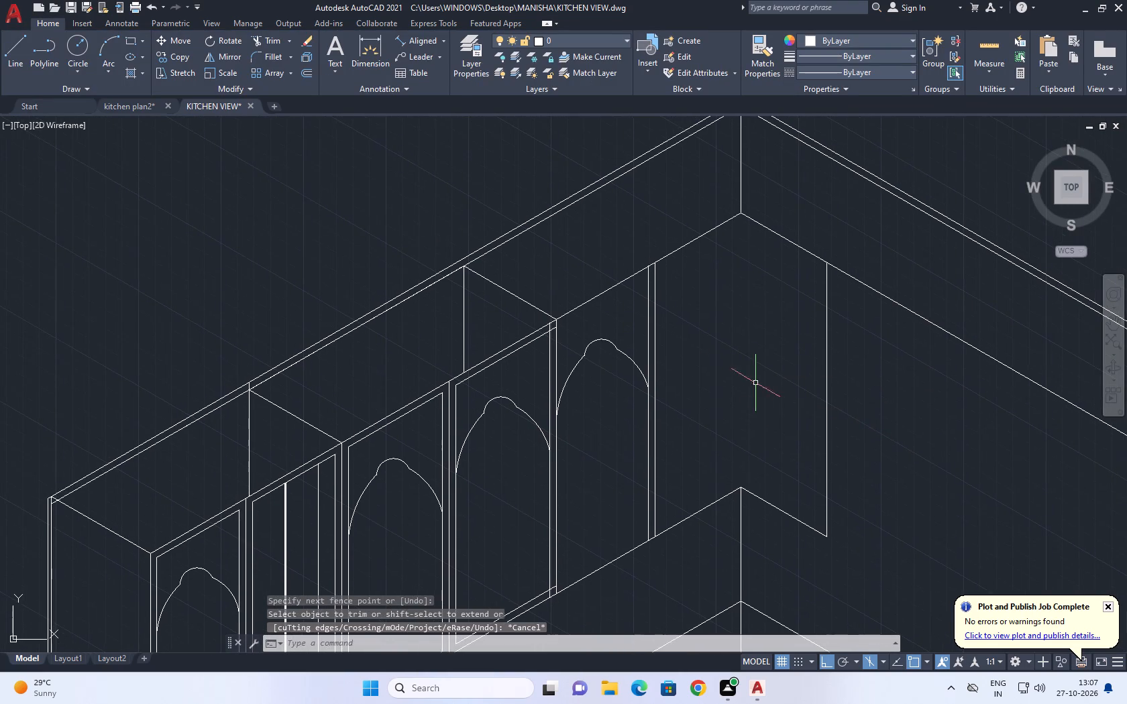
pyautogui.moveTo(769, 467); pyautogui.dragTo(678, 346, button='middle')
pyautogui.press('l')
pyautogui.press('space')
pyautogui.moveTo(565, 414); pyautogui.dragTo(576, 421)
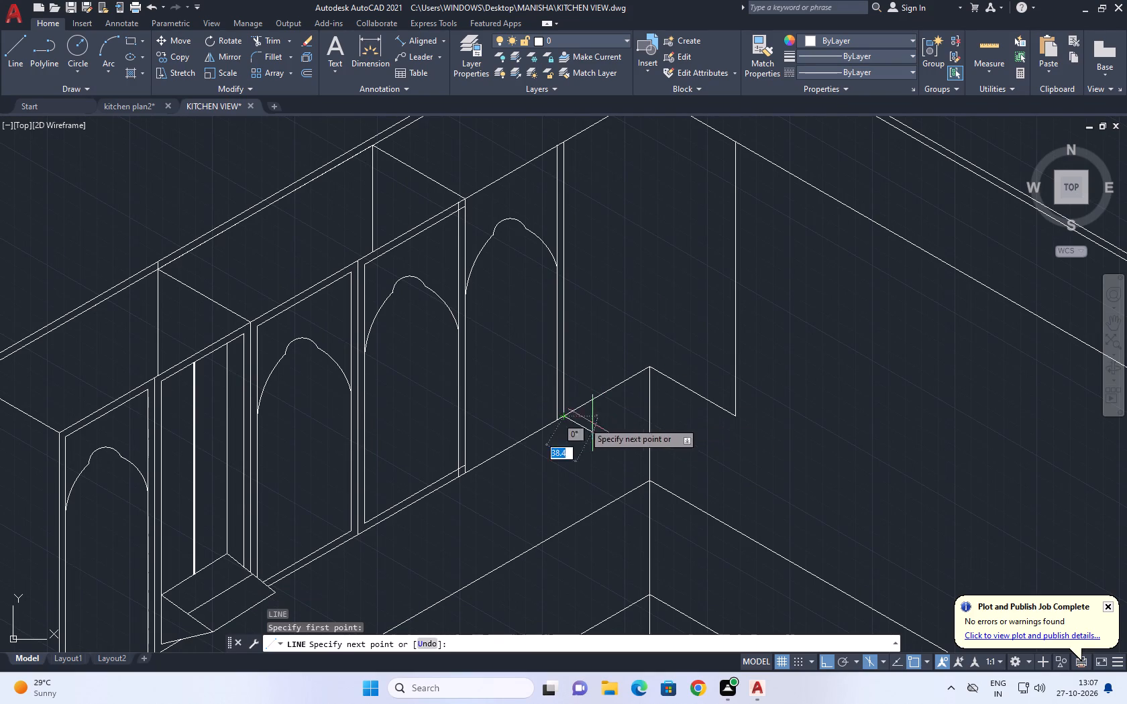
pyautogui.click(734, 419)
pyautogui.press('Escape')
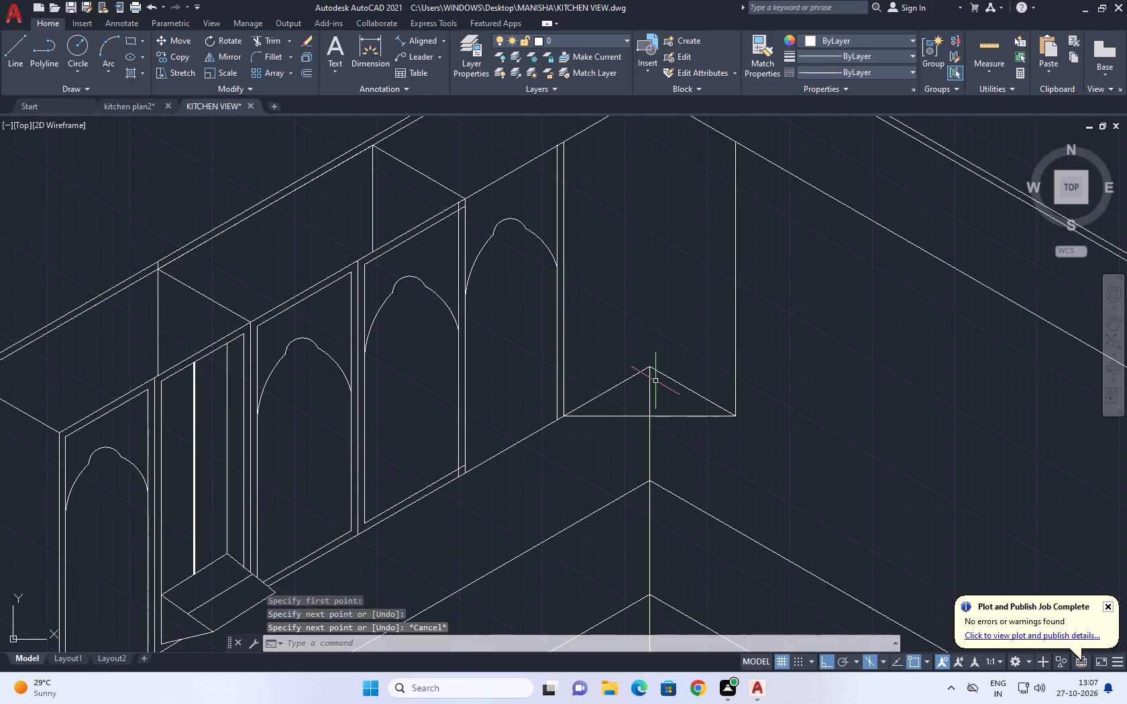
# Trim the two slanted bottom edges and the wall corner segment behind the corner cabinet's new bottom line.
pyautogui.write('TR')
pyautogui.press('space')
pyautogui.moveTo(706, 379); pyautogui.dragTo(688, 379)
pyautogui.click(614, 373)
pyautogui.press('Escape')
# Copy the corner cabinet's vertical edge on the adjoining wall 20 mm outward along that wall, at 330°.
pyautogui.scroll(-3, 684, 394)
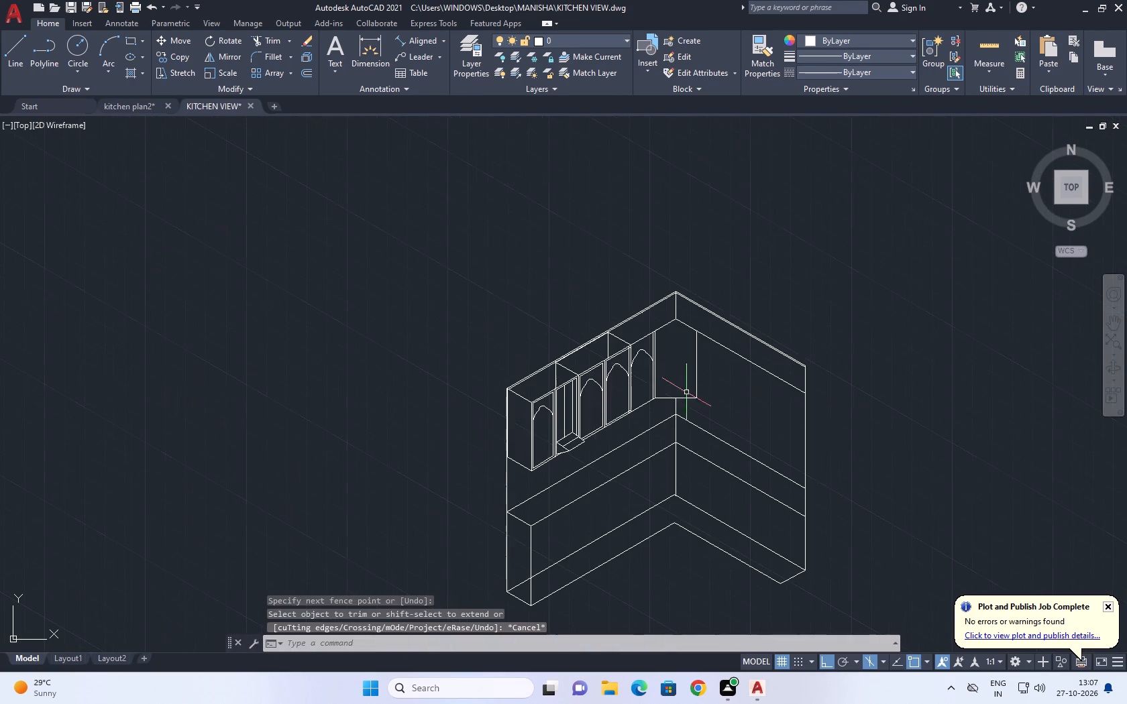
pyautogui.moveTo(690, 386); pyautogui.dragTo(704, 410, button='middle')
pyautogui.scroll(1, 742, 426)
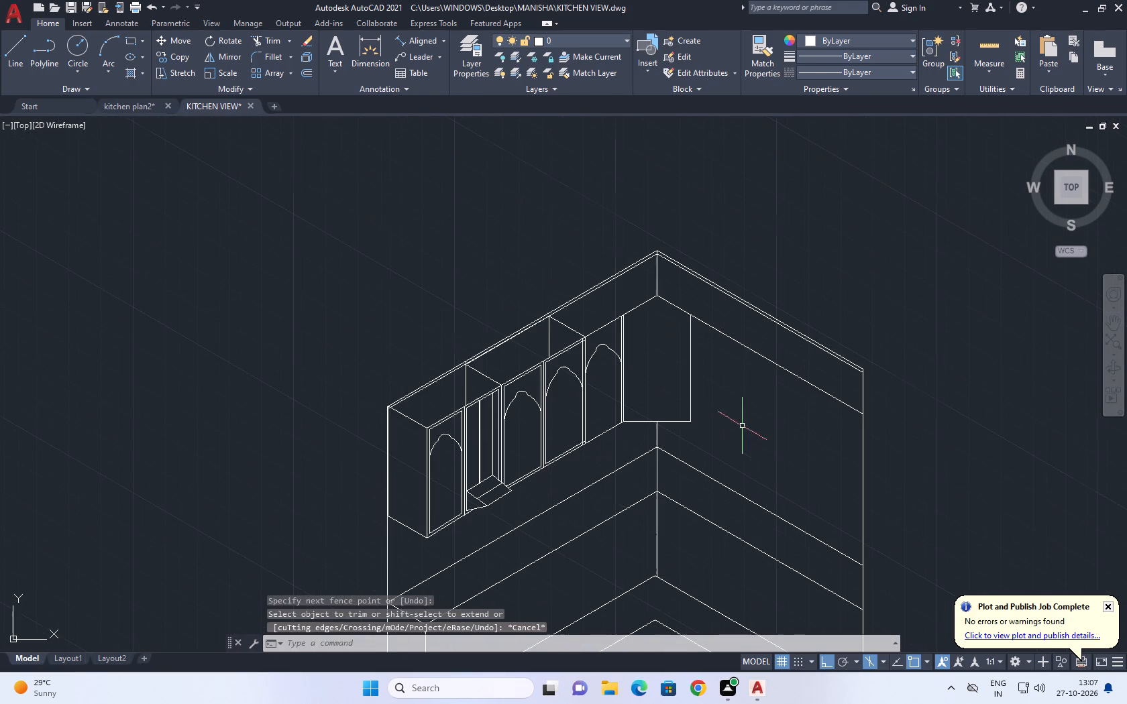
pyautogui.click(694, 388)
pyautogui.click(670, 386)
pyautogui.moveTo(712, 392); pyautogui.dragTo(692, 430, button='middle')
pyautogui.press('c')
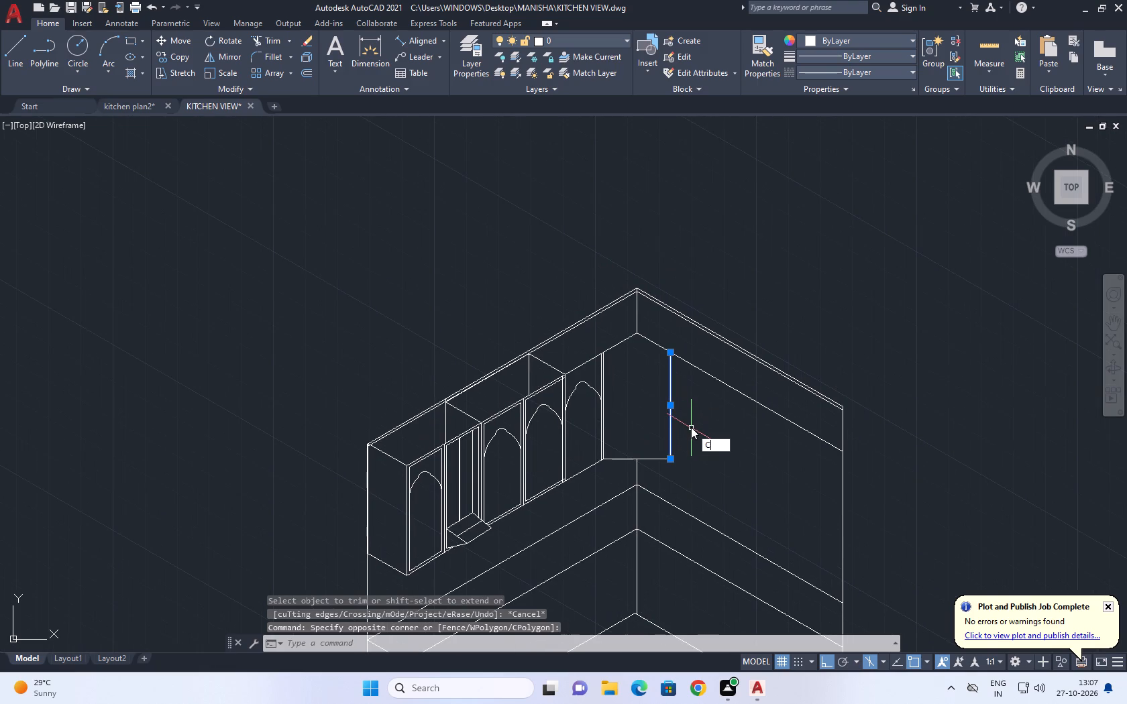
pyautogui.write('O')
pyautogui.press('space')
pyautogui.scroll(4, 662, 474)
pyautogui.click(708, 390)
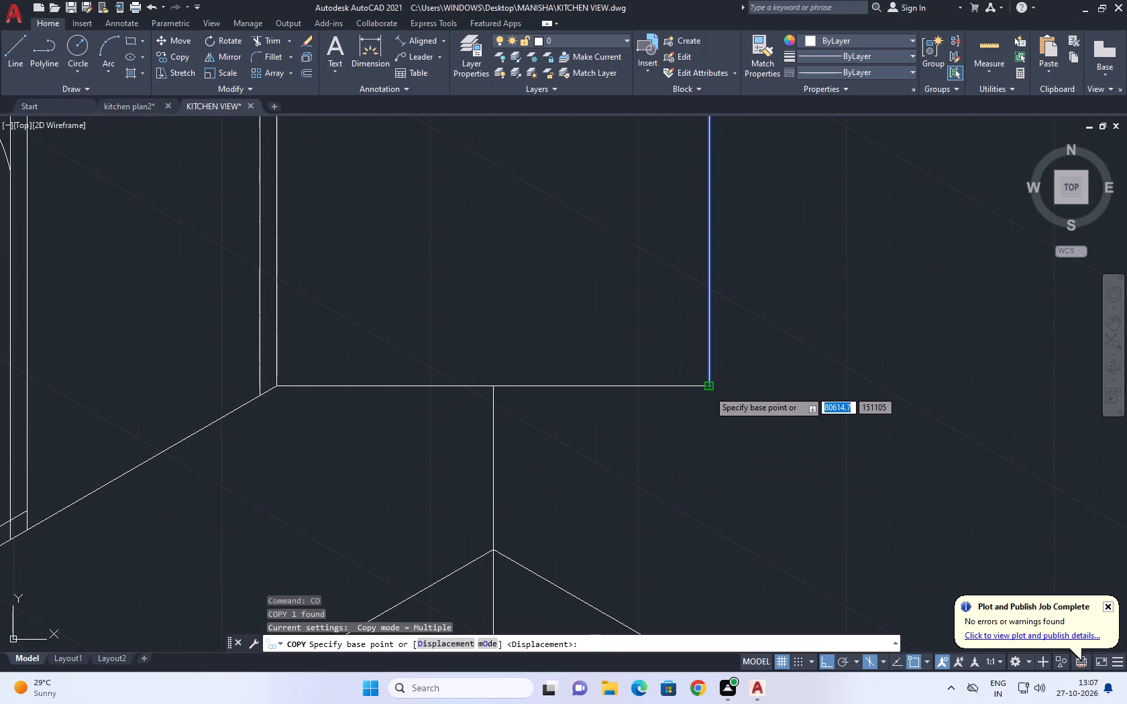
pyautogui.scroll(1, 741, 394)
pyautogui.moveTo(741, 394); pyautogui.dragTo(696, 401, button='middle')
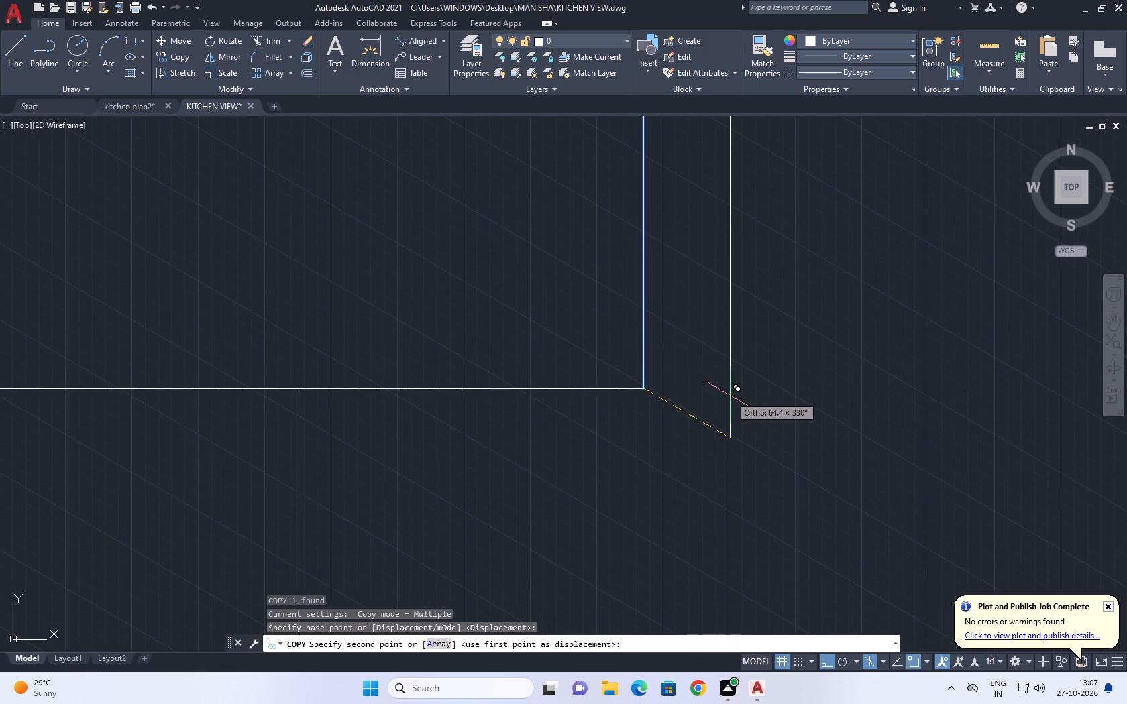
pyautogui.write('20')
pyautogui.press('Return')
pyautogui.scroll(-2, 760, 436)
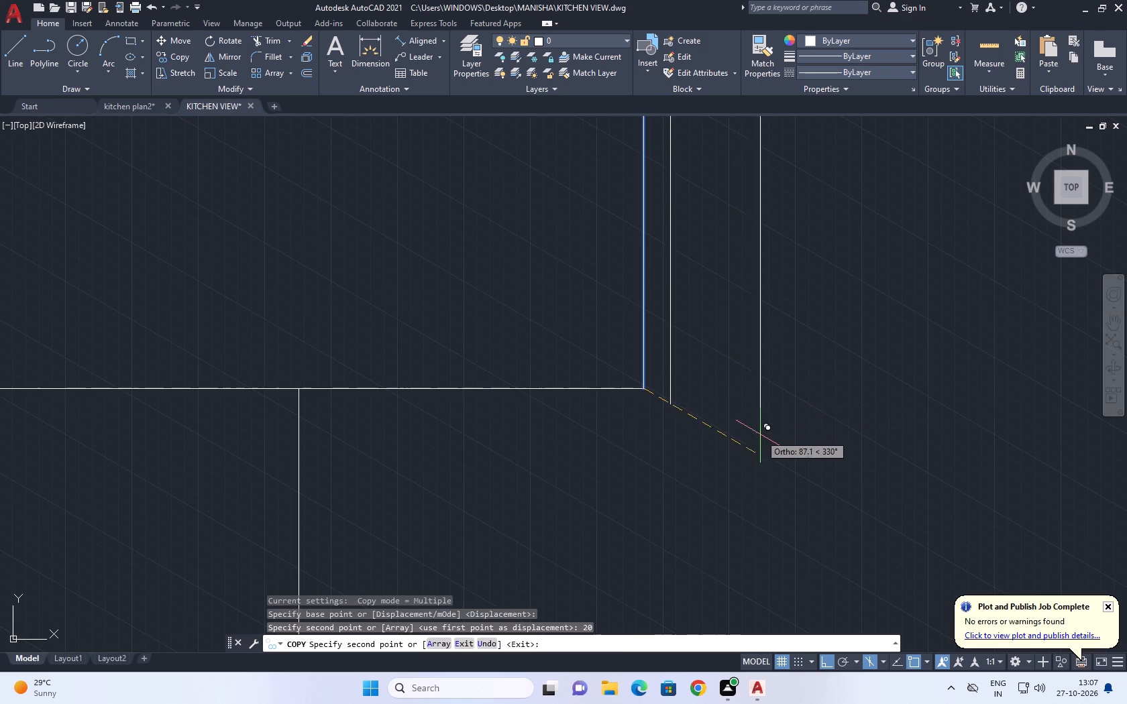
pyautogui.scroll(-2, 763, 439)
pyautogui.press('Escape')
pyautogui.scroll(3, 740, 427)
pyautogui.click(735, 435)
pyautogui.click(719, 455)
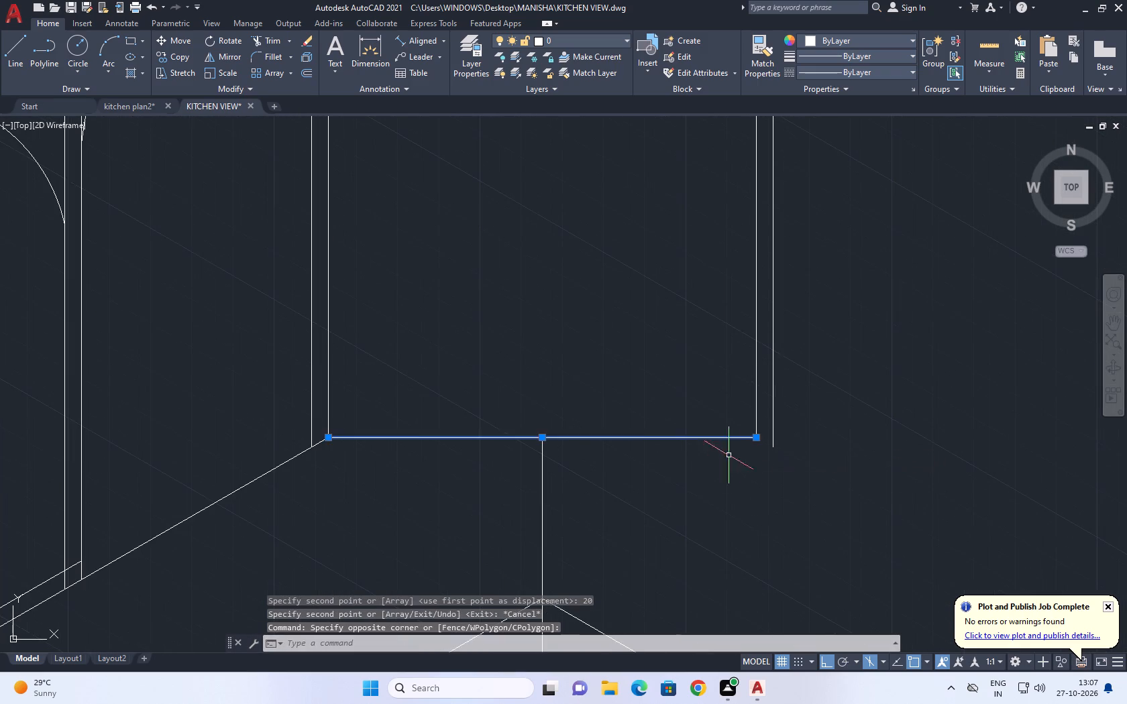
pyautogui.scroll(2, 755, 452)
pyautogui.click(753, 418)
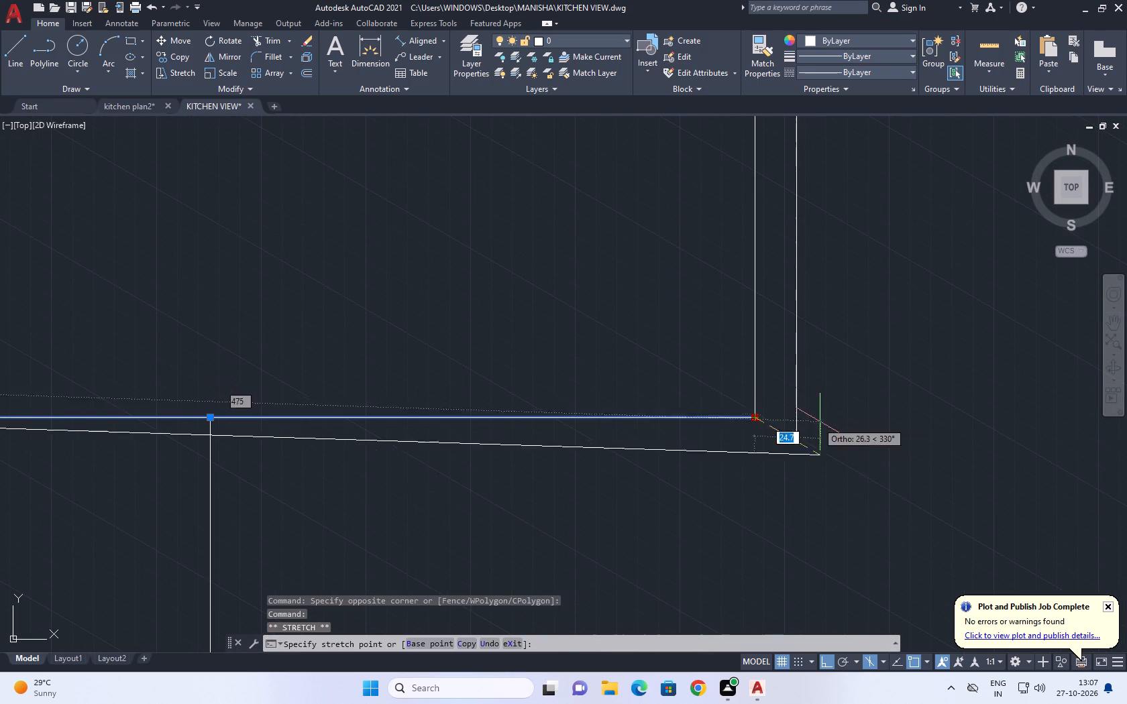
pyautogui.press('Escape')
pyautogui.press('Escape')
# Extend the corner cabinet's bottom line to the copied outer vertical line.
pyautogui.press('e')
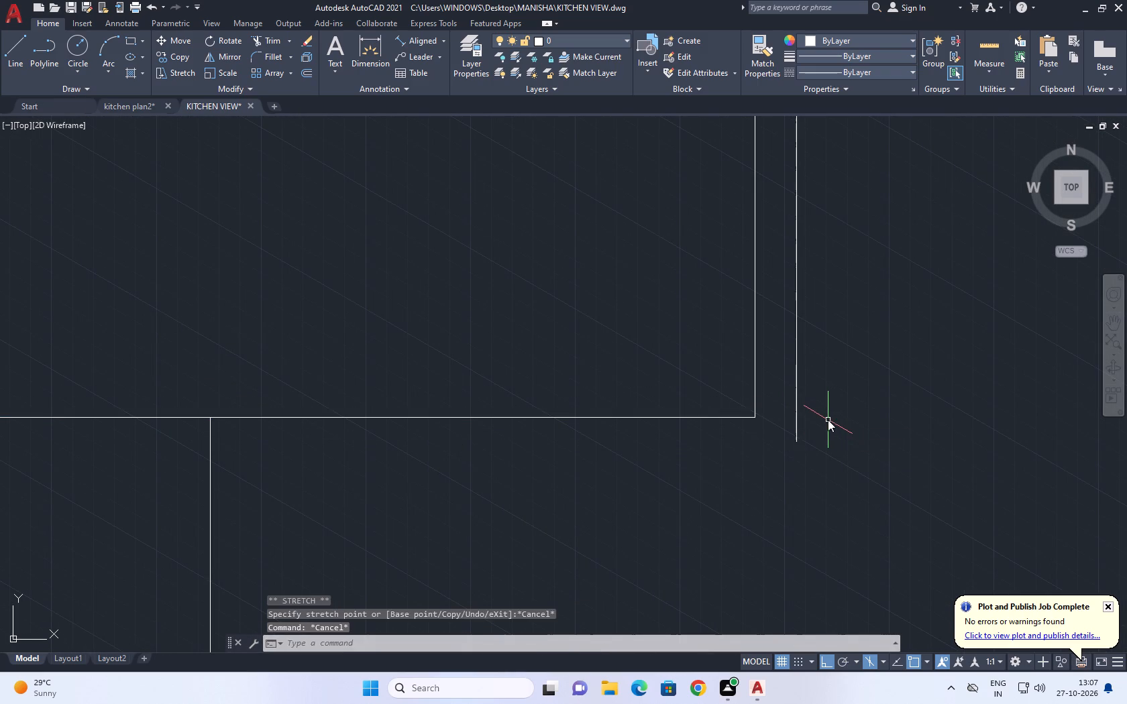
pyautogui.press('x')
pyautogui.press('space')
pyautogui.moveTo(654, 377); pyautogui.dragTo(654, 385)
pyautogui.click(647, 469)
pyautogui.scroll(-5, 728, 447)
pyautogui.press('Escape')
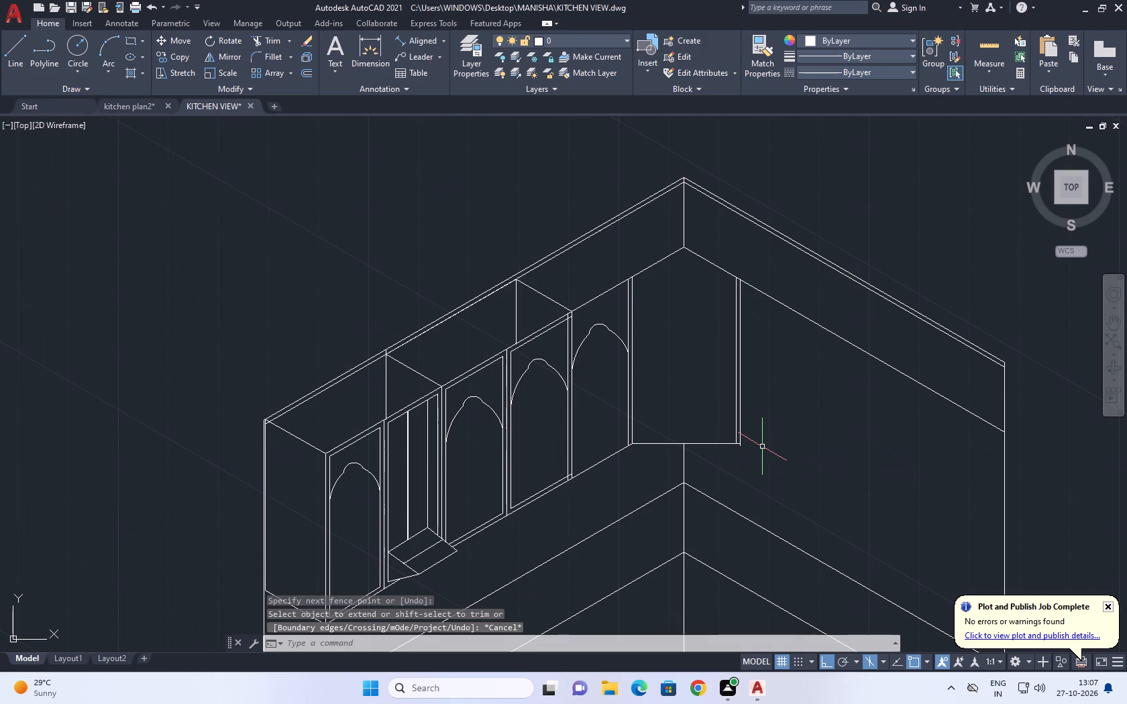
# Trim the copied outer vertical line where it runs below the corner cabinet's bottom line.
pyautogui.write('TR')
pyautogui.press('space')
pyautogui.scroll(7, 740, 453)
pyautogui.moveTo(847, 384); pyautogui.dragTo(847, 373)
pyautogui.click(741, 369)
pyautogui.scroll(-13, 803, 386)
pyautogui.press('Escape')
# Examine the corner cabinet's bottom edge, top corner and side borders.
pyautogui.moveTo(781, 352); pyautogui.dragTo(773, 376, button='middle')
pyautogui.scroll(4, 750, 406)
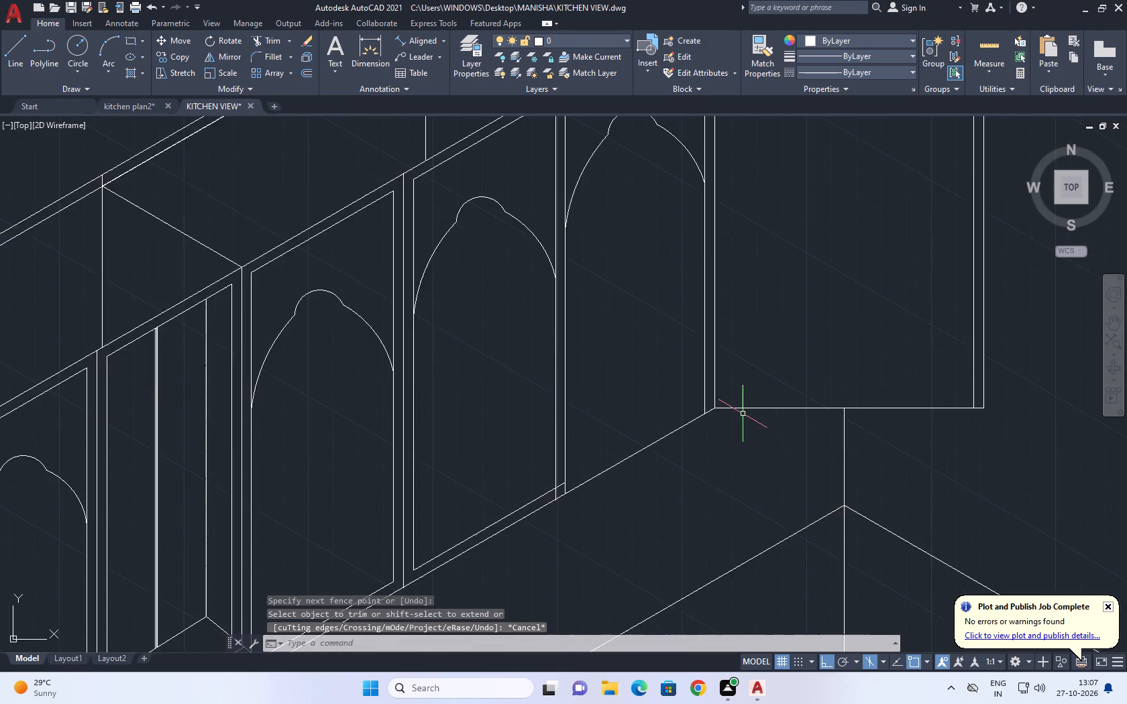
pyautogui.scroll(1, 698, 410)
pyautogui.moveTo(751, 349); pyautogui.dragTo(579, 513, button='middle')
pyautogui.scroll(-6, 580, 515)
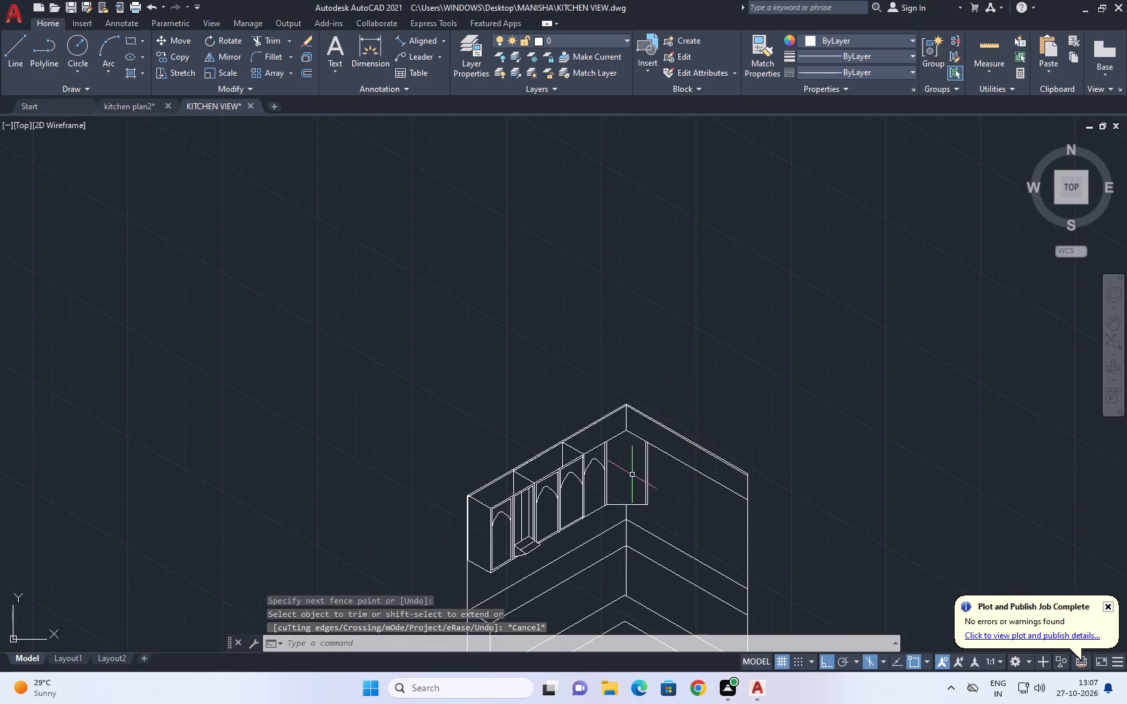
pyautogui.scroll(3, 621, 470)
pyautogui.moveTo(659, 382); pyautogui.dragTo(667, 438, button='middle')
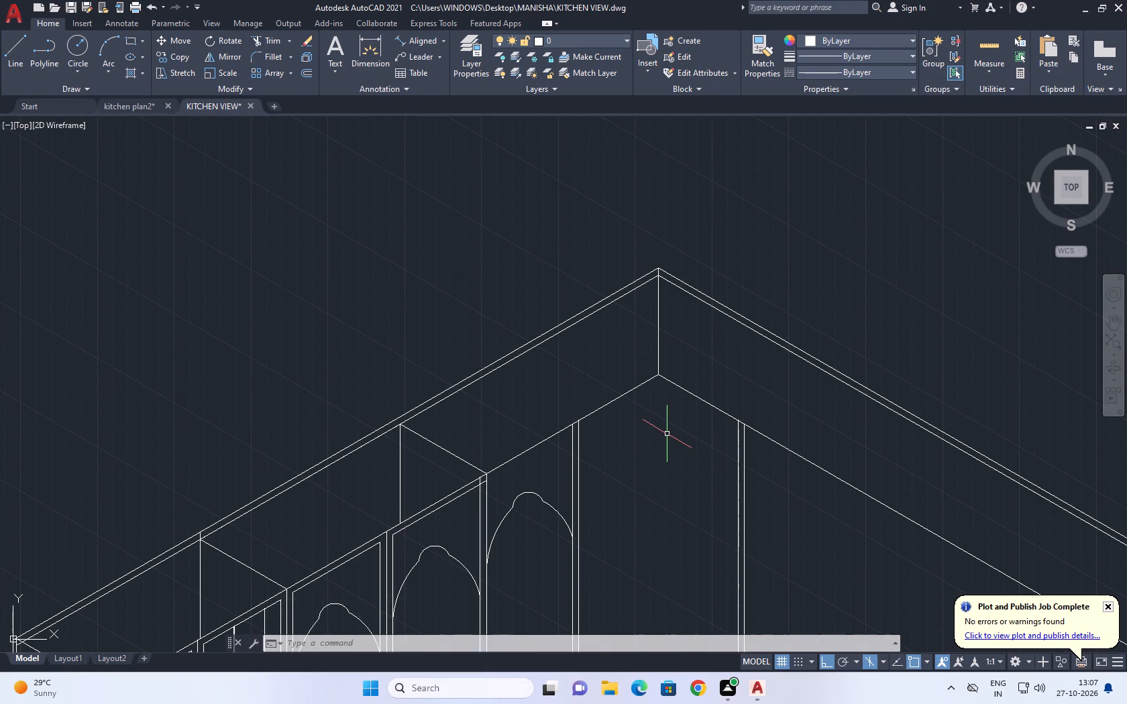
pyautogui.scroll(-4, 688, 449)
pyautogui.moveTo(698, 480); pyautogui.dragTo(491, 347, button='middle')
pyautogui.scroll(3, 488, 350)
pyautogui.scroll(3, 386, 306)
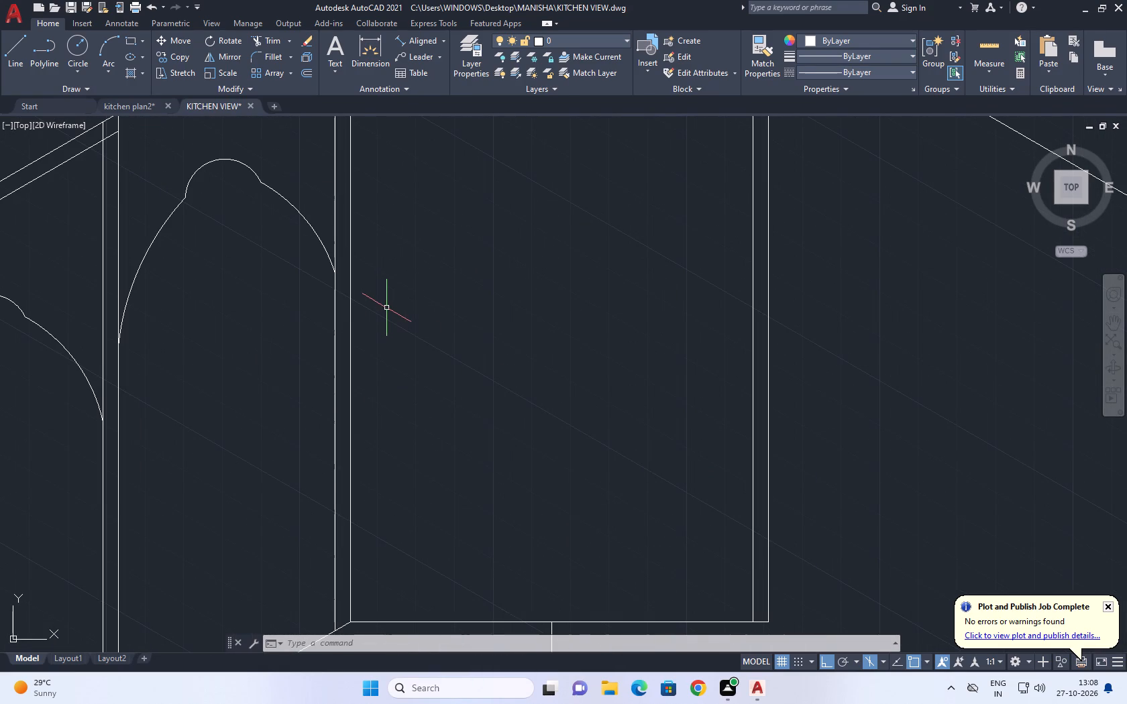
pyautogui.moveTo(415, 302); pyautogui.dragTo(427, 337, button='middle')
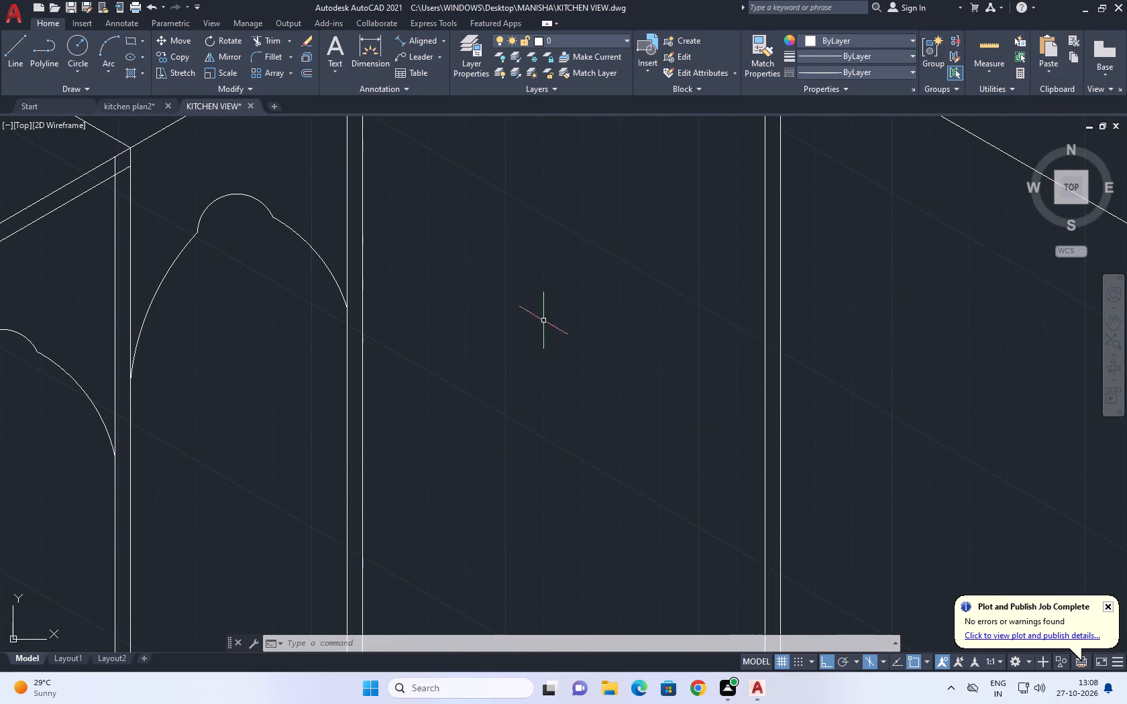
# Copy the inner vertical line of the corner cabinet's adjoining-wall border 60 mm inward at 150°.
pyautogui.scroll(-2, 729, 315)
pyautogui.click(743, 312)
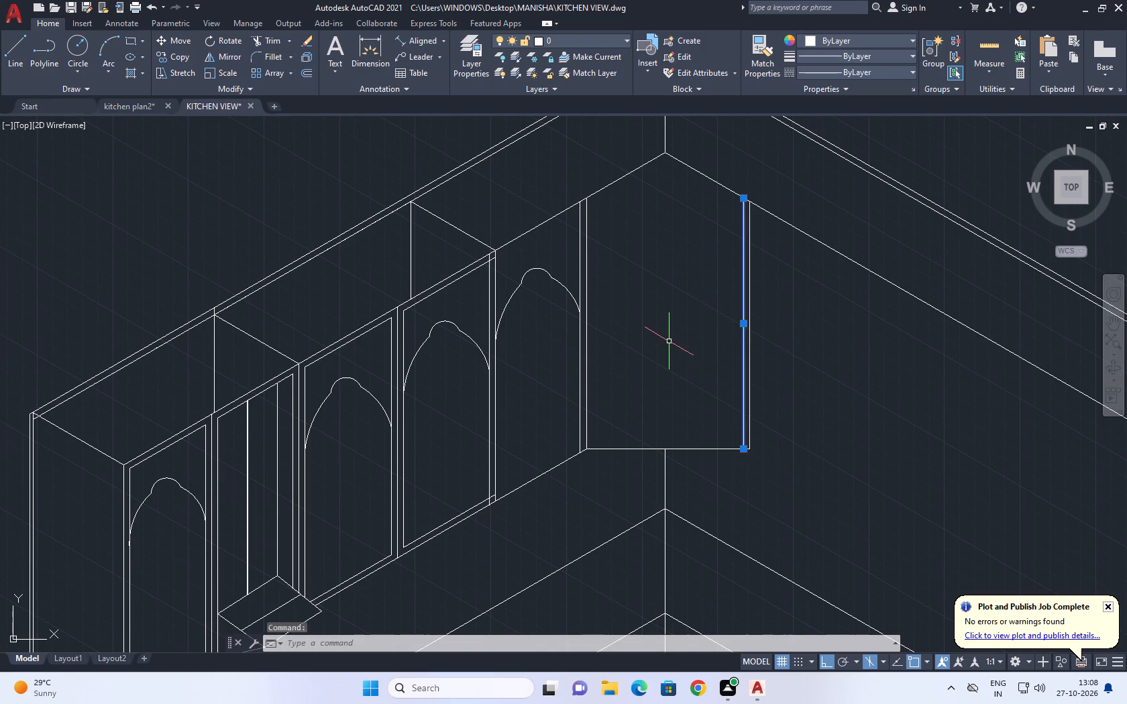
pyautogui.press('c')
pyautogui.press('o')
pyautogui.press('space')
pyautogui.moveTo(710, 342); pyautogui.dragTo(690, 348)
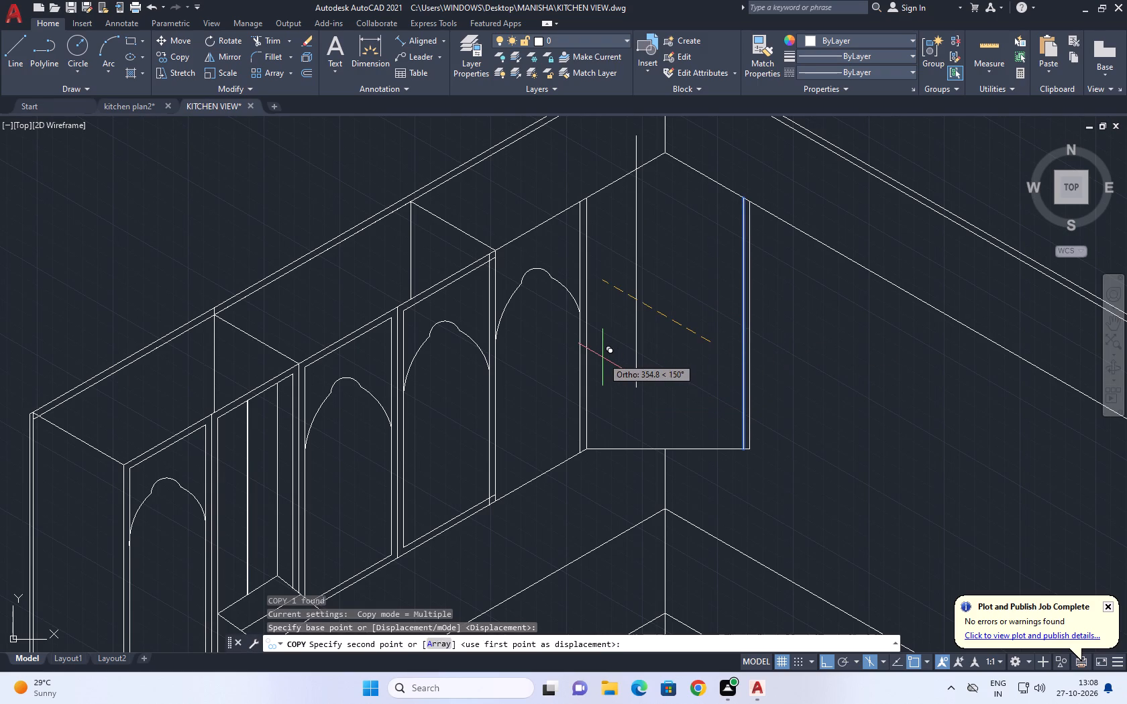
pyautogui.write('60')
pyautogui.press('Return')
pyautogui.press('Escape')
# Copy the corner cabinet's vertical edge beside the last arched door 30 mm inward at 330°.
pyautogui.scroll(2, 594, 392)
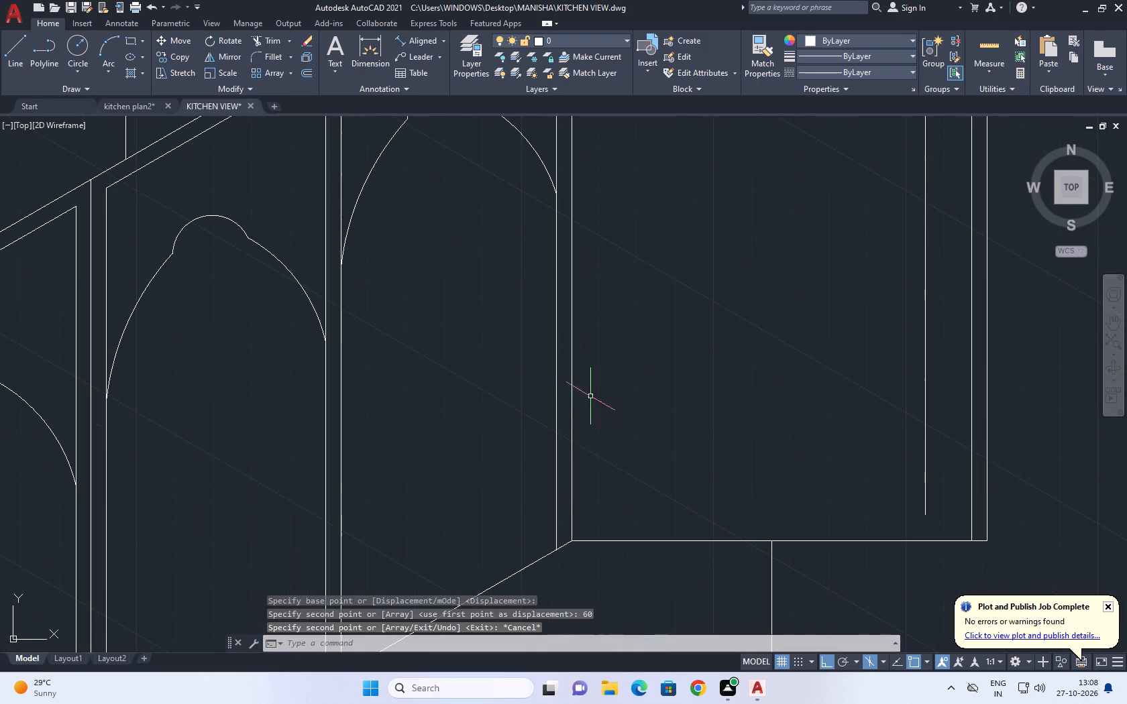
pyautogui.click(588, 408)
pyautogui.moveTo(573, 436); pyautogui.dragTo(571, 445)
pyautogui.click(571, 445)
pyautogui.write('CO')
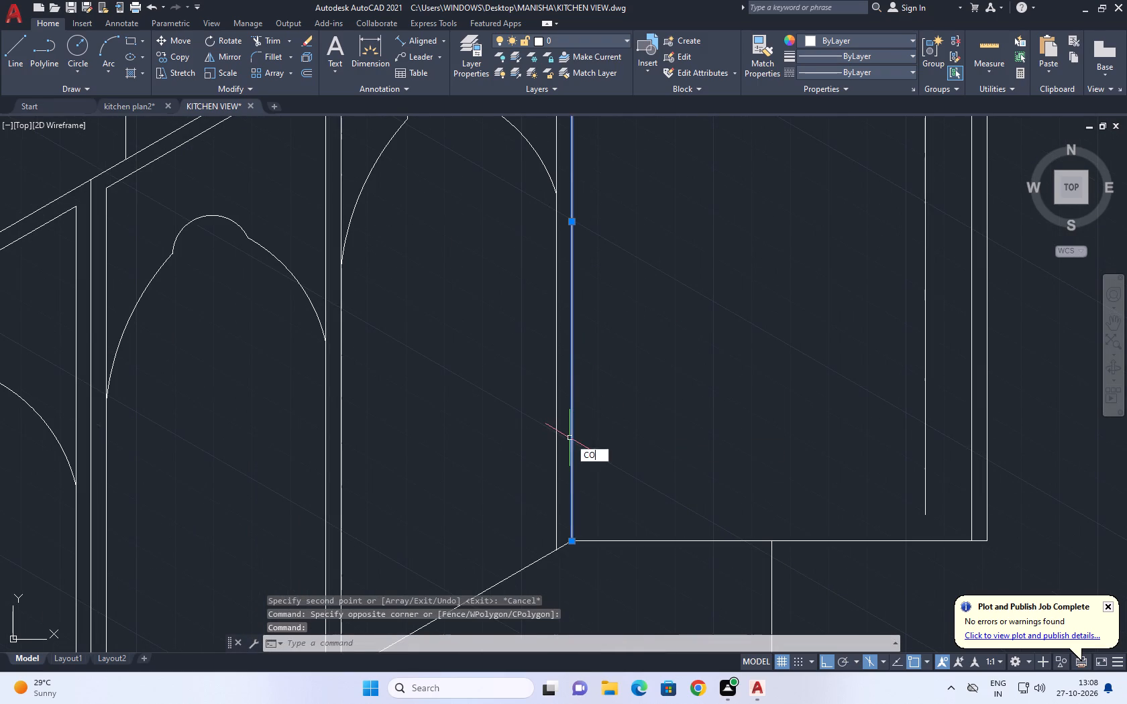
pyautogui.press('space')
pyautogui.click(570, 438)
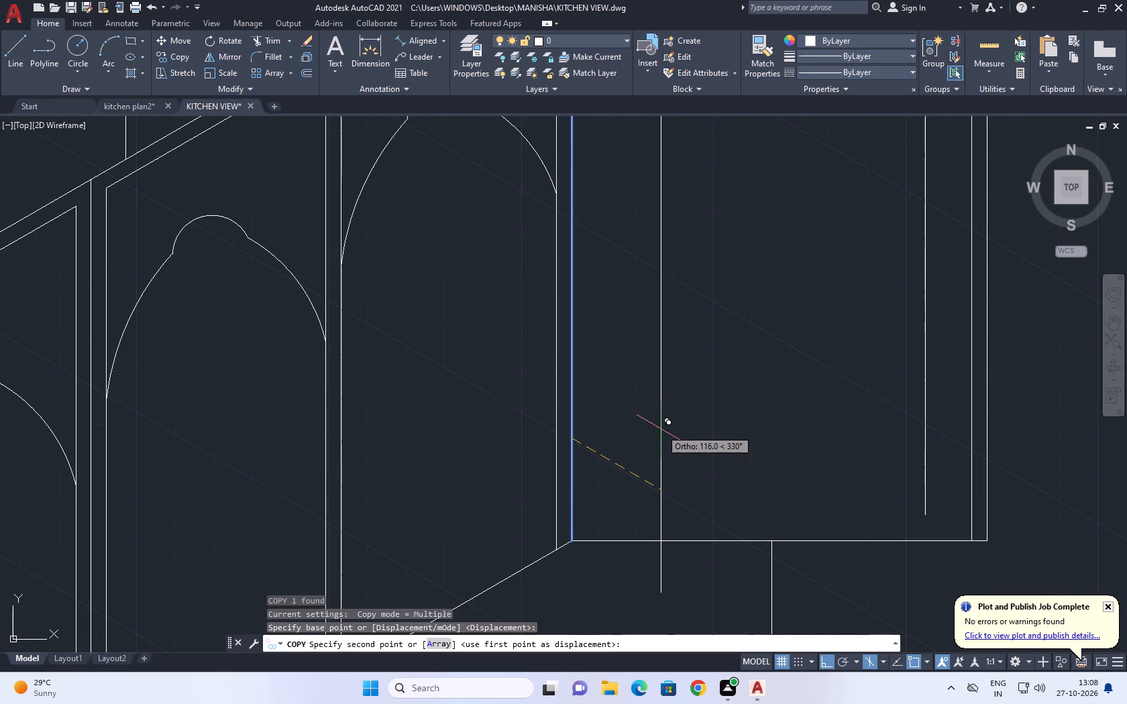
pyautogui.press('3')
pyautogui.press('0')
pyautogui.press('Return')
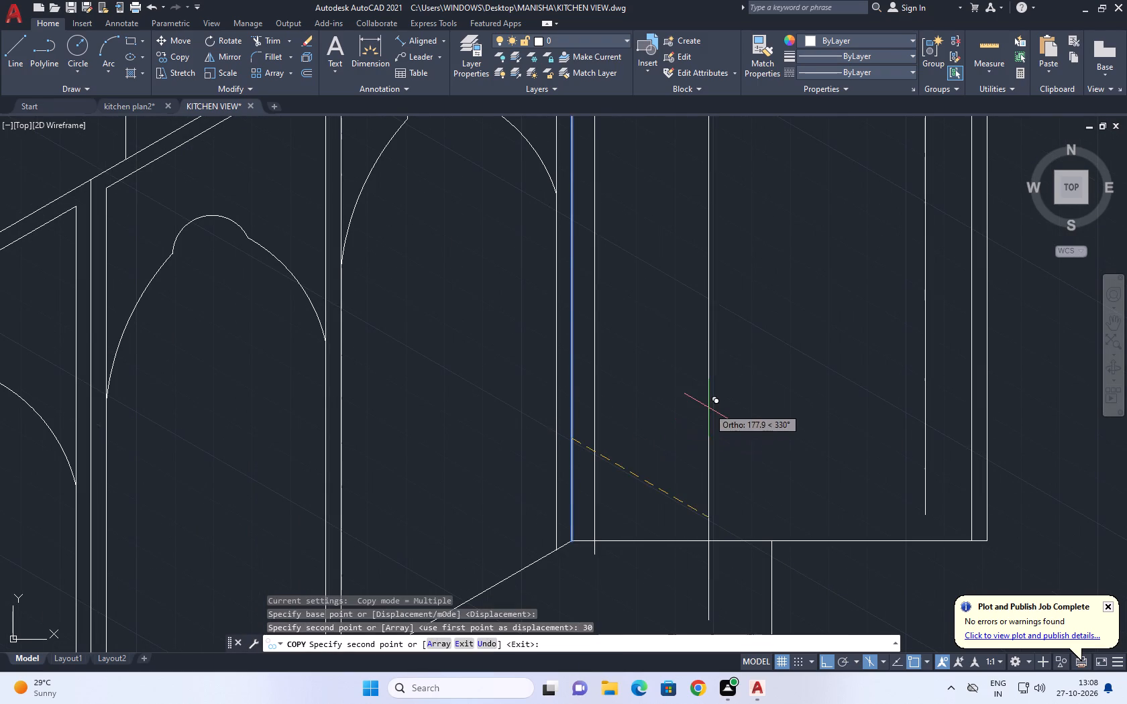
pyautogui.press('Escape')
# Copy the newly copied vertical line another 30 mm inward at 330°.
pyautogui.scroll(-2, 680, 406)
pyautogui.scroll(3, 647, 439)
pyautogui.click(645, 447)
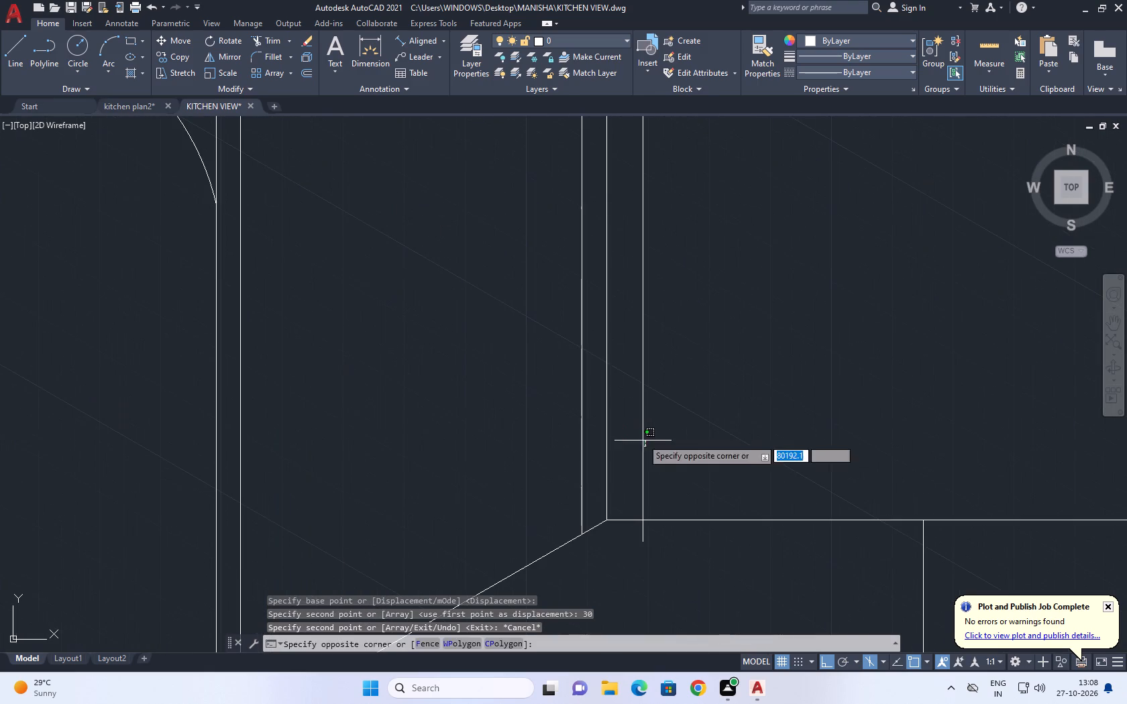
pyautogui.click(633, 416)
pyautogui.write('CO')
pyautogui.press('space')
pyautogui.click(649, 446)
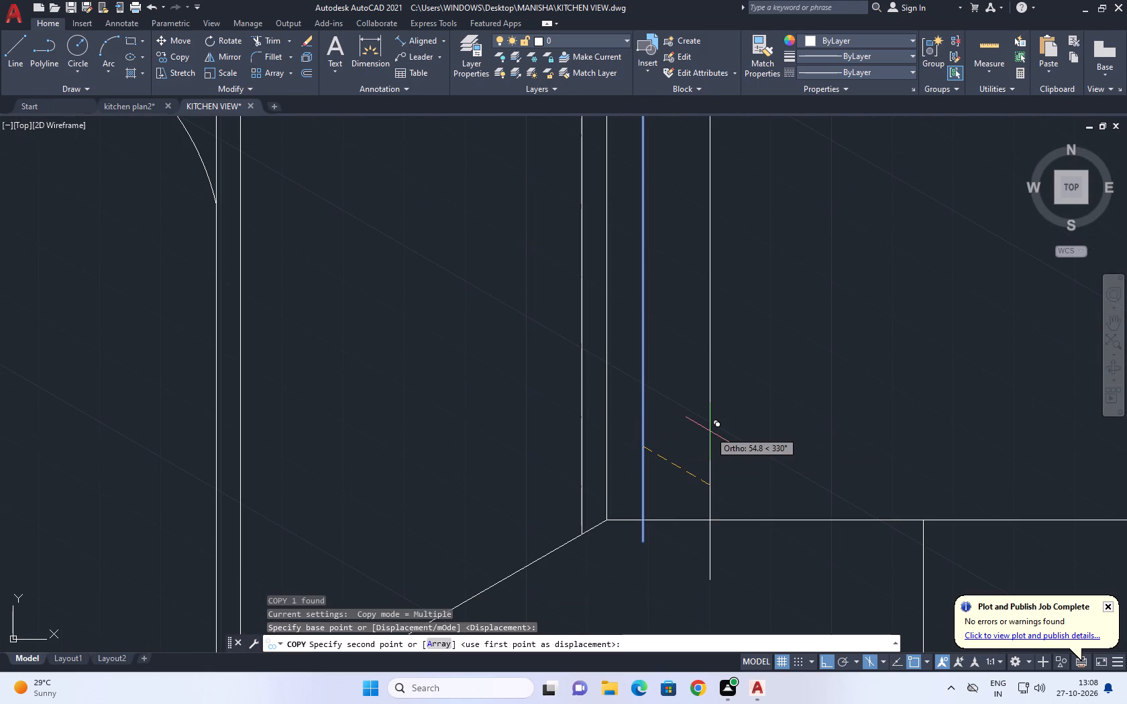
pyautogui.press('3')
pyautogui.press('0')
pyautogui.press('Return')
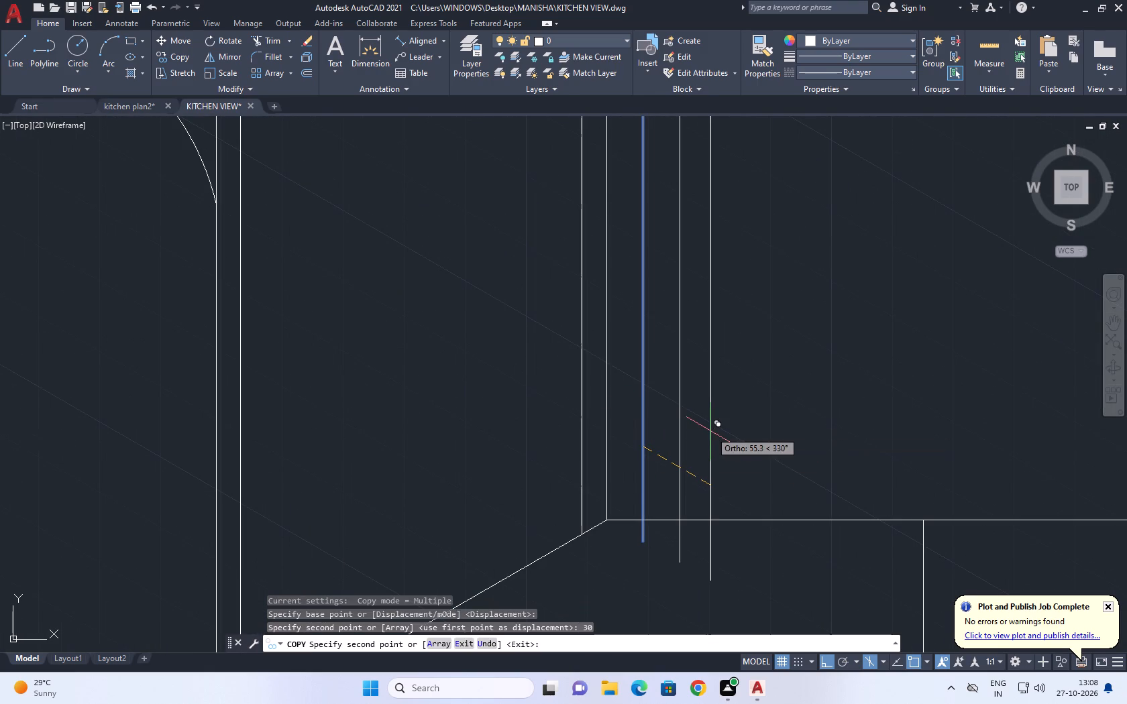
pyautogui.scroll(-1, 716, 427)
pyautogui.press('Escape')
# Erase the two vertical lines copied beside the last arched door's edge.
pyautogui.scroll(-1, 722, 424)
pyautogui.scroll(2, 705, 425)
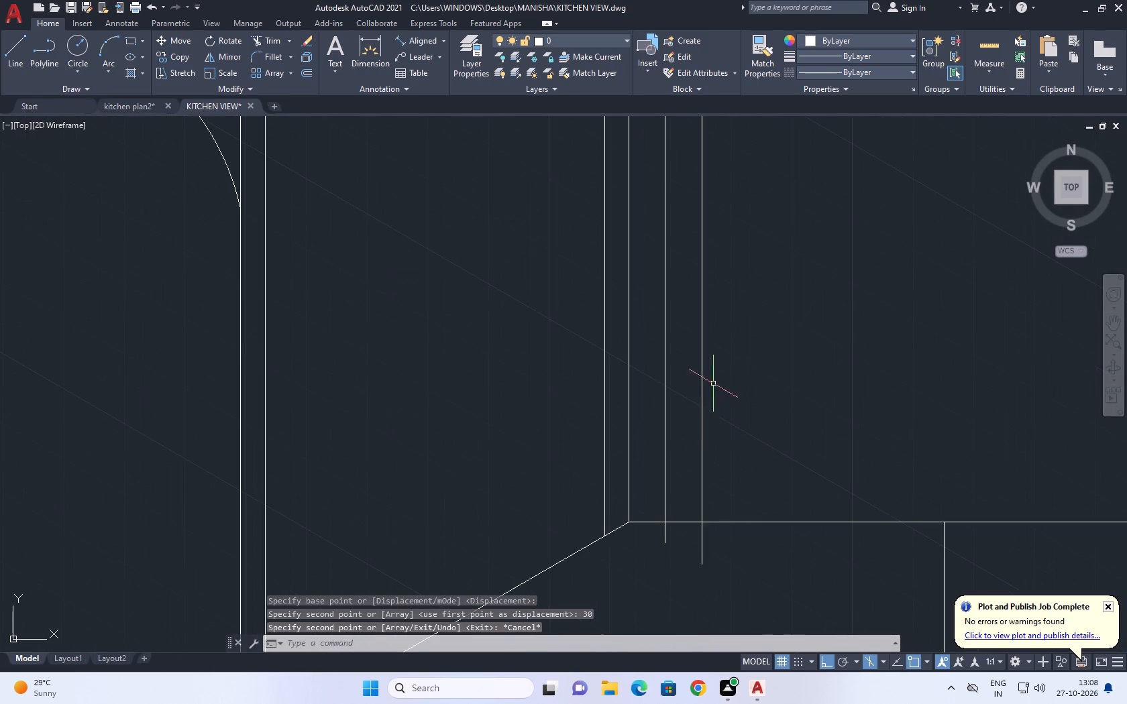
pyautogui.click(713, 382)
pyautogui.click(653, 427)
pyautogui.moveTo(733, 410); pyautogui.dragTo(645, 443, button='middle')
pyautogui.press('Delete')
# Copy the corner cabinet's vertical edge beside the last arched door 60 mm inward at 30°.
pyautogui.click(561, 462)
pyautogui.click(537, 459)
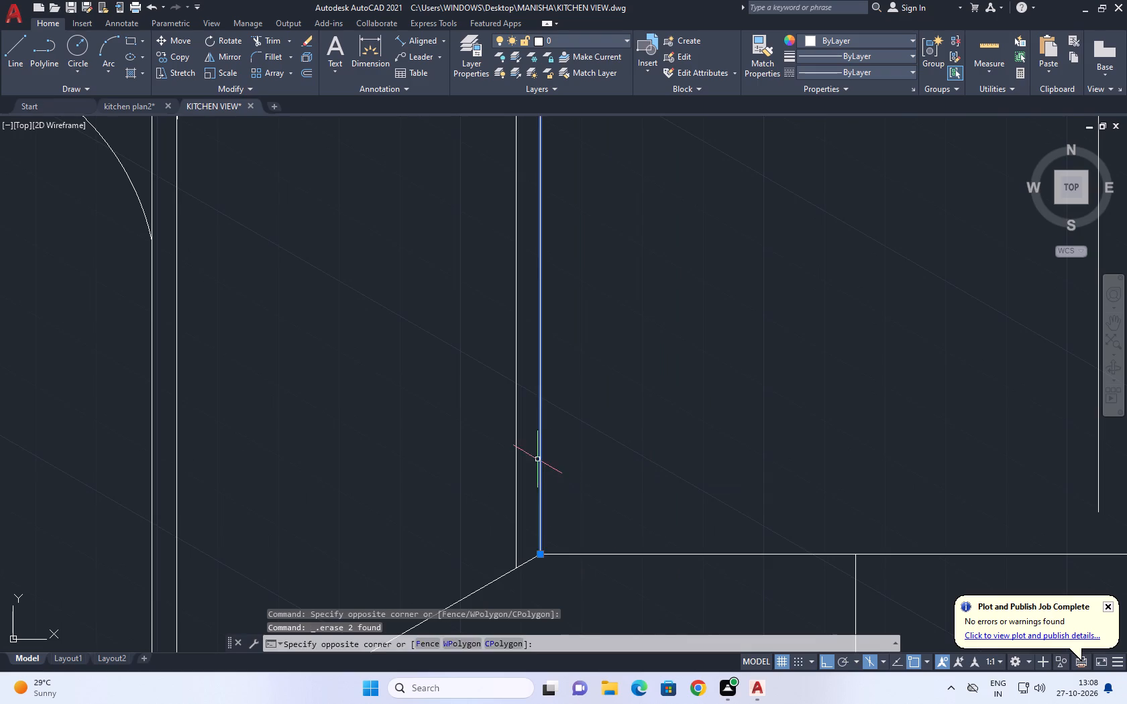
pyautogui.moveTo(573, 441); pyautogui.dragTo(484, 479, button='middle')
pyautogui.press('c')
pyautogui.press('o')
pyautogui.press('space')
pyautogui.moveTo(477, 503); pyautogui.dragTo(500, 491)
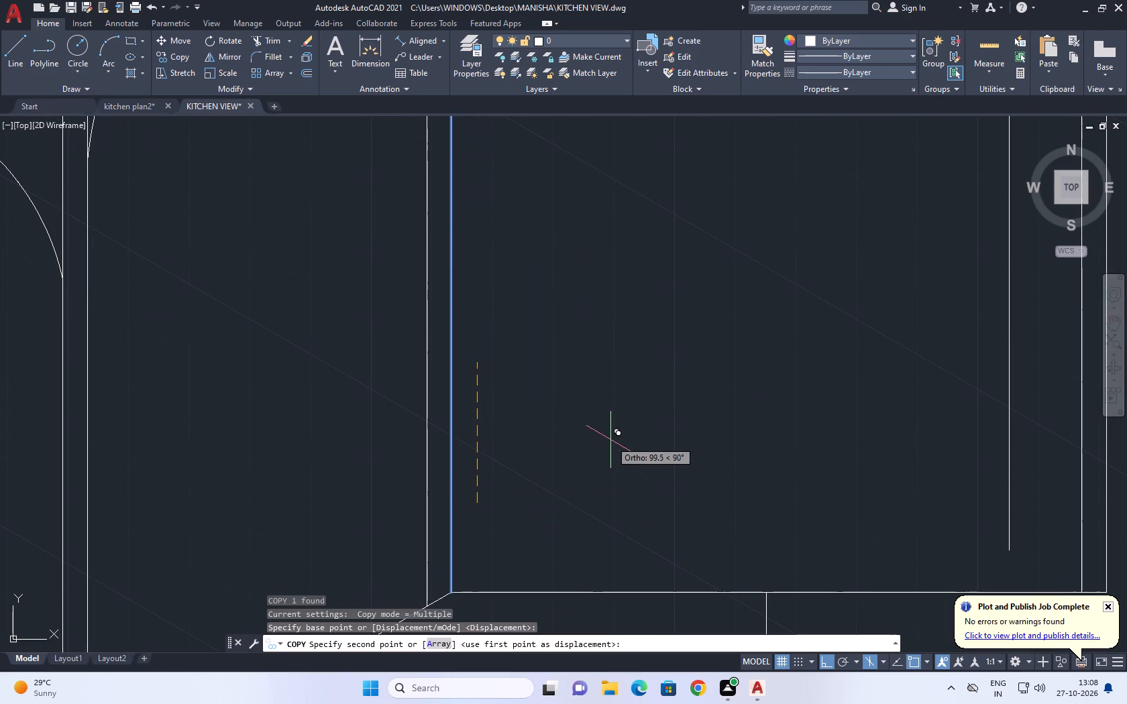
pyautogui.press('F5')
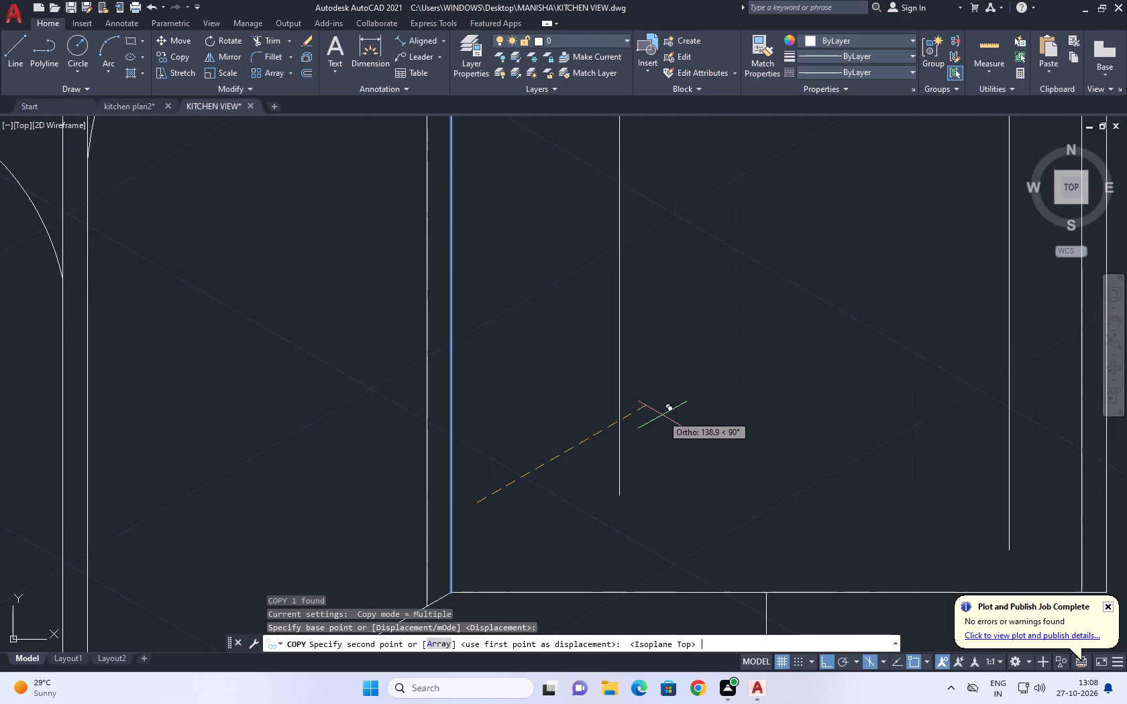
pyautogui.write('60')
pyautogui.press('Return')
pyautogui.press('Escape')
# Extend the corner cabinet's two inner vertical lines down to its bottom edge.
pyautogui.scroll(-5, 694, 405)
pyautogui.scroll(1, 647, 380)
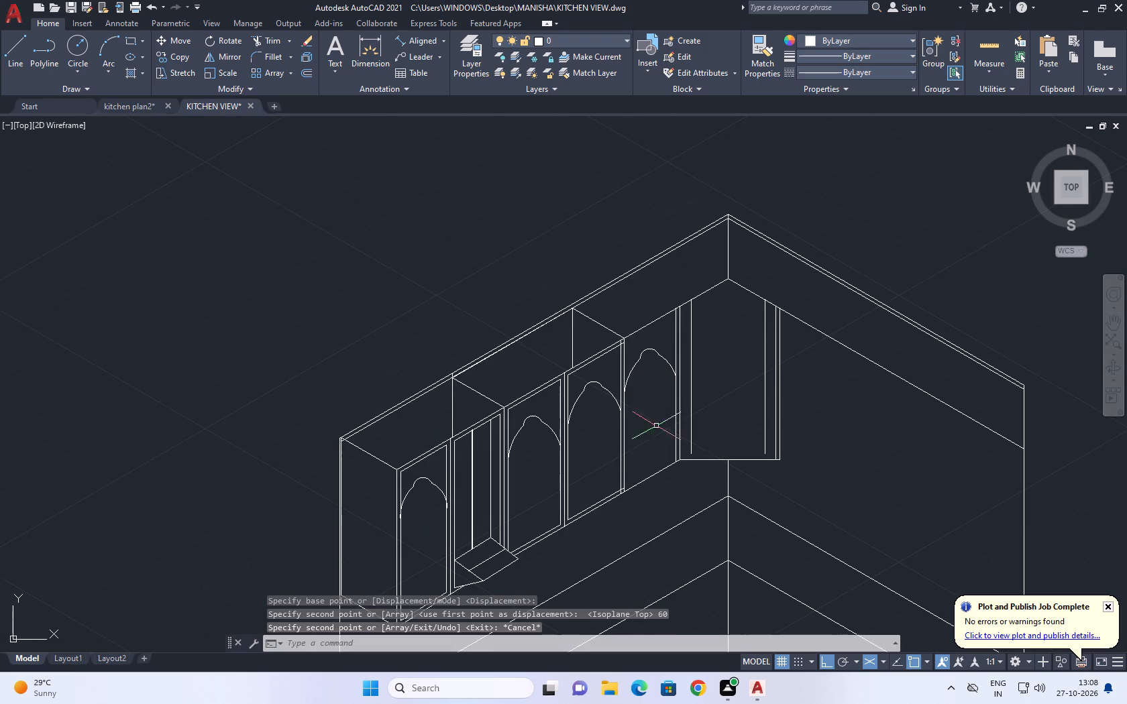
pyautogui.moveTo(706, 457); pyautogui.dragTo(680, 424, button='middle')
pyautogui.scroll(1, 680, 424)
pyautogui.write('EX')
pyautogui.press('space')
pyautogui.scroll(2, 680, 431)
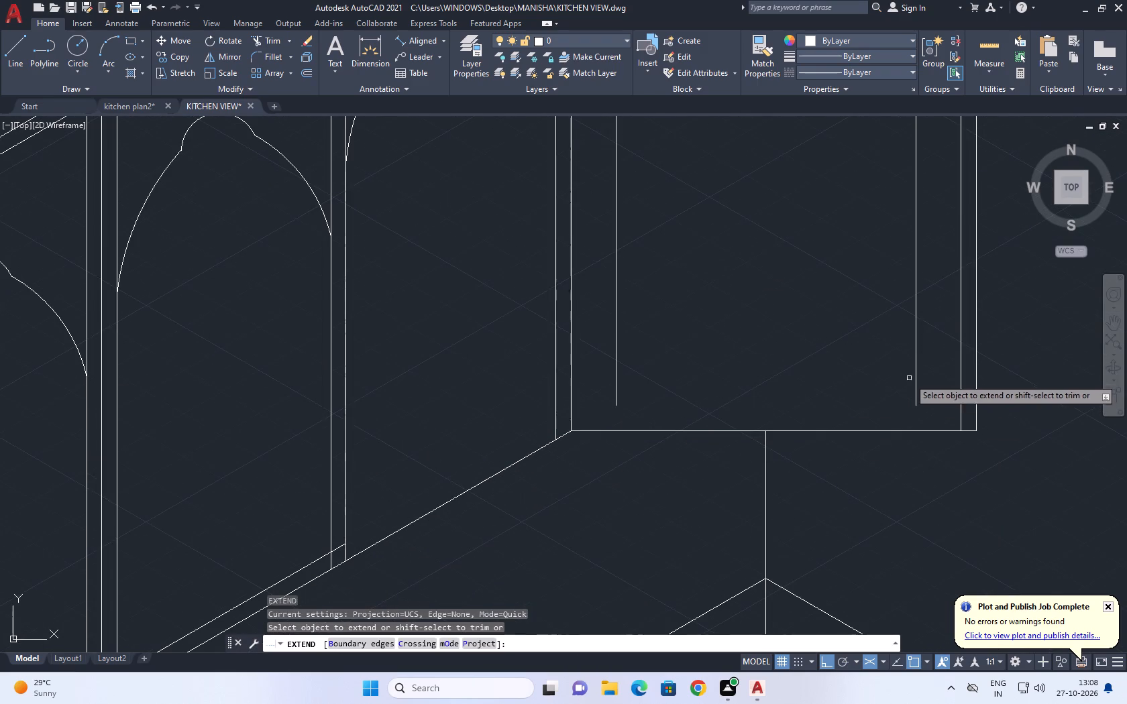
pyautogui.moveTo(941, 375); pyautogui.dragTo(934, 371)
pyautogui.click(598, 378)
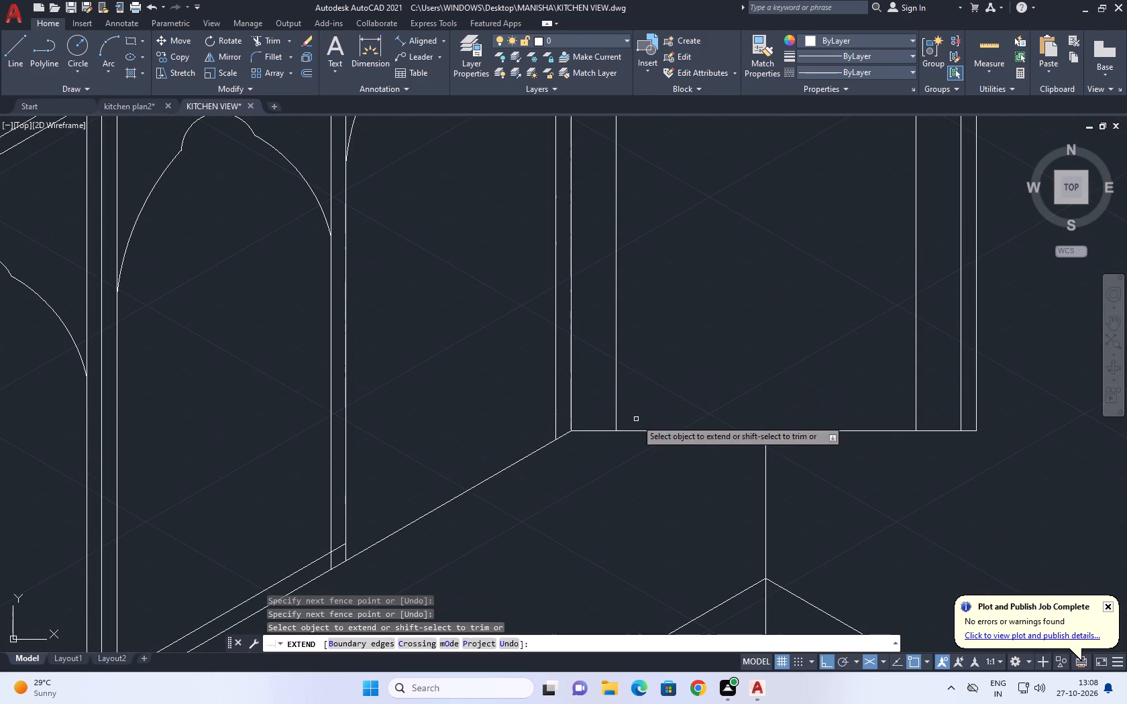
pyautogui.press('Escape')
# Copy the corner cabinet's bottom edge 60 mm straight up.
pyautogui.moveTo(683, 449); pyautogui.dragTo(680, 438)
pyautogui.moveTo(659, 399); pyautogui.dragTo(658, 393)
pyautogui.moveTo(747, 379); pyautogui.dragTo(576, 410, button='middle')
pyautogui.press('c')
pyautogui.press('o')
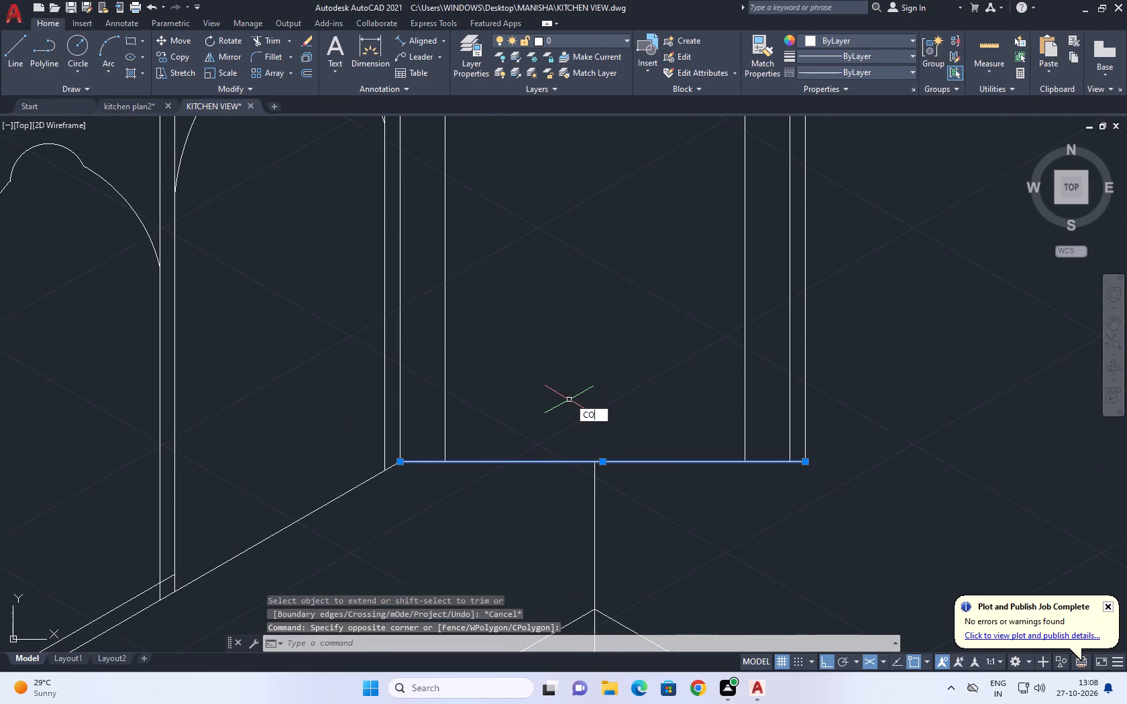
pyautogui.press('space')
pyautogui.click(703, 474)
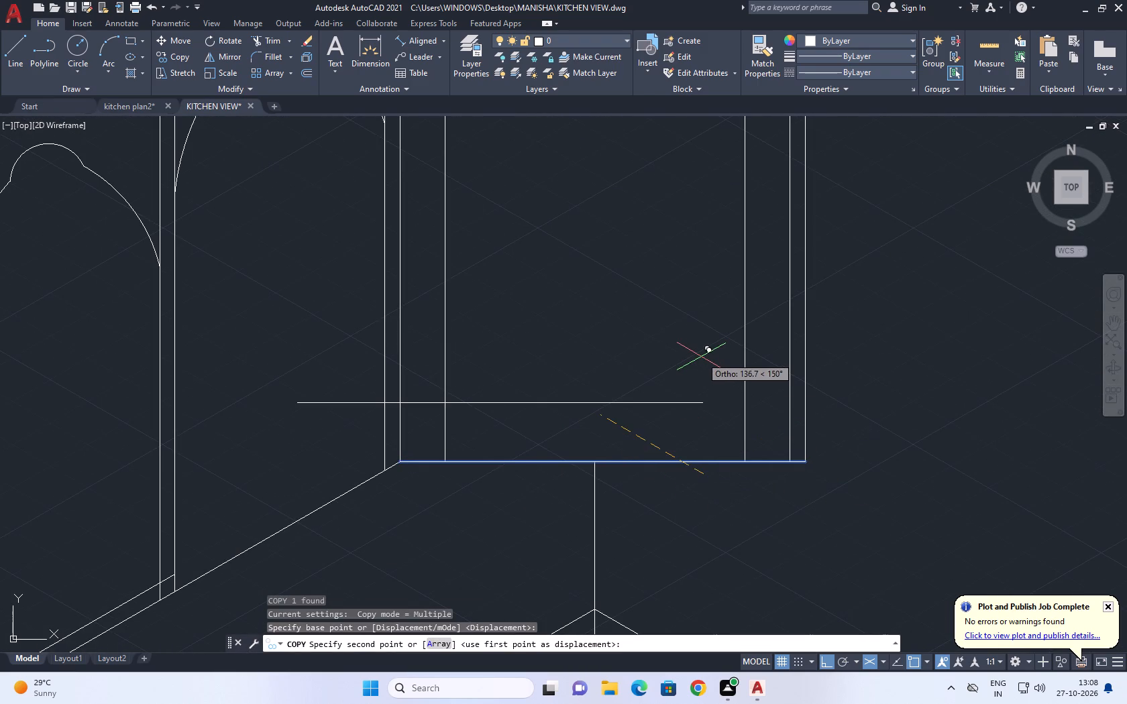
pyautogui.press('F5')
pyautogui.write('60')
pyautogui.press('Return')
pyautogui.press('Escape')
# Trim the overlapping line ends at both bottom corners so the inner panel outline meets cleanly and no stubs cross the borders.
pyautogui.write('TR')
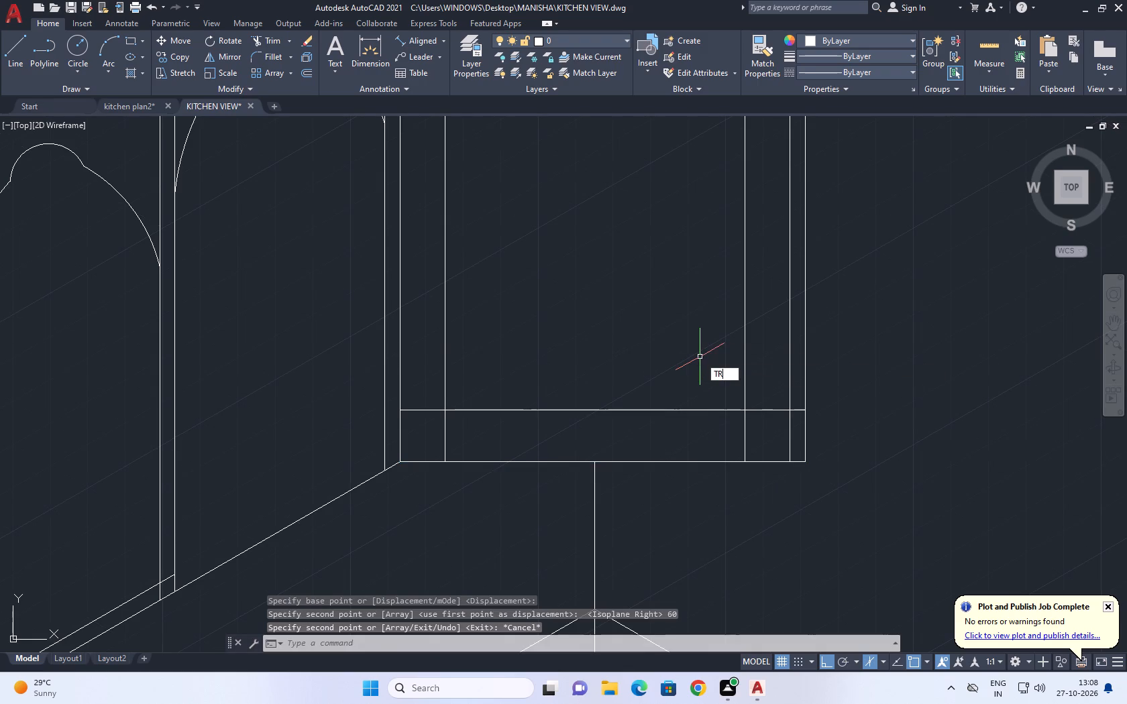
pyautogui.press('space')
pyautogui.scroll(3, 778, 445)
pyautogui.click(768, 272)
pyautogui.click(610, 417)
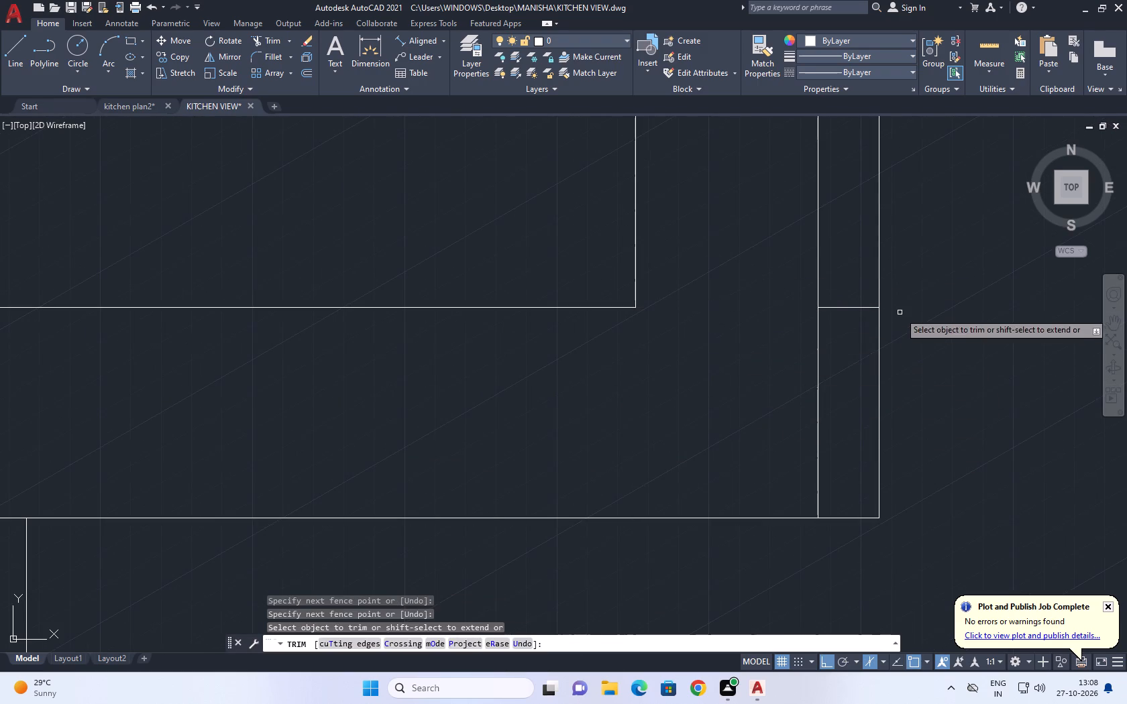
pyautogui.moveTo(838, 292); pyautogui.dragTo(839, 302)
pyautogui.click(839, 344)
pyautogui.scroll(-7, 847, 337)
pyautogui.scroll(5, 705, 347)
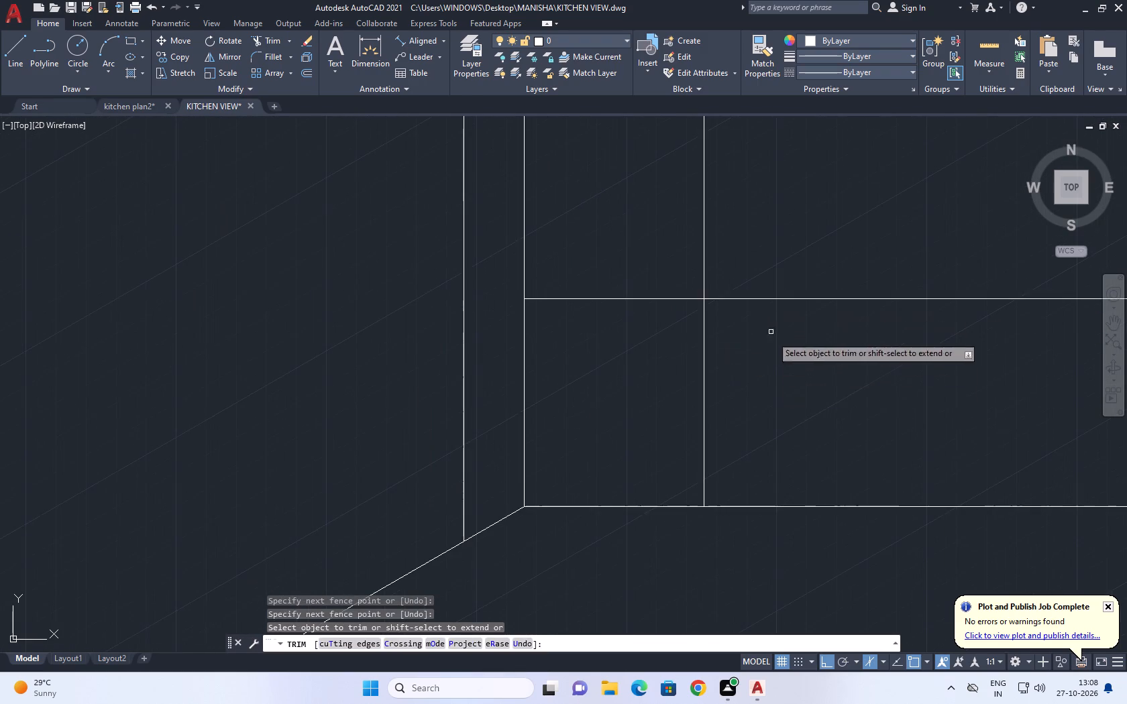
pyautogui.moveTo(766, 392); pyautogui.dragTo(754, 386)
pyautogui.click(593, 269)
pyautogui.scroll(-13, 721, 347)
pyautogui.press('Escape')
pyautogui.scroll(2, 767, 258)
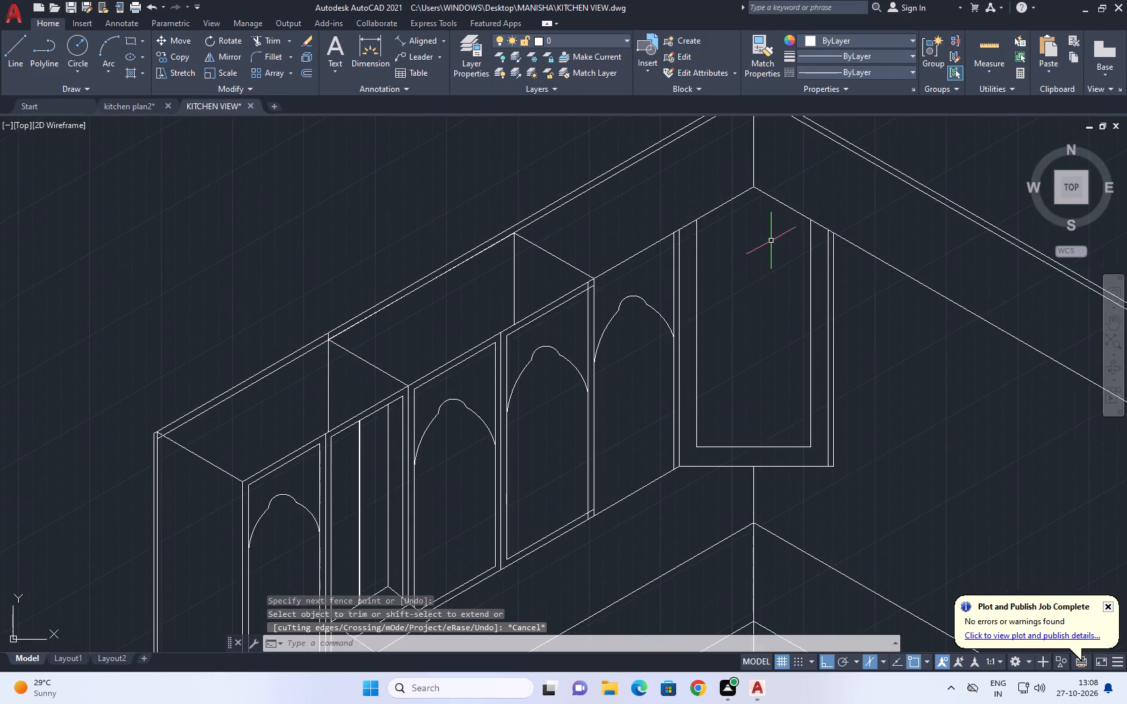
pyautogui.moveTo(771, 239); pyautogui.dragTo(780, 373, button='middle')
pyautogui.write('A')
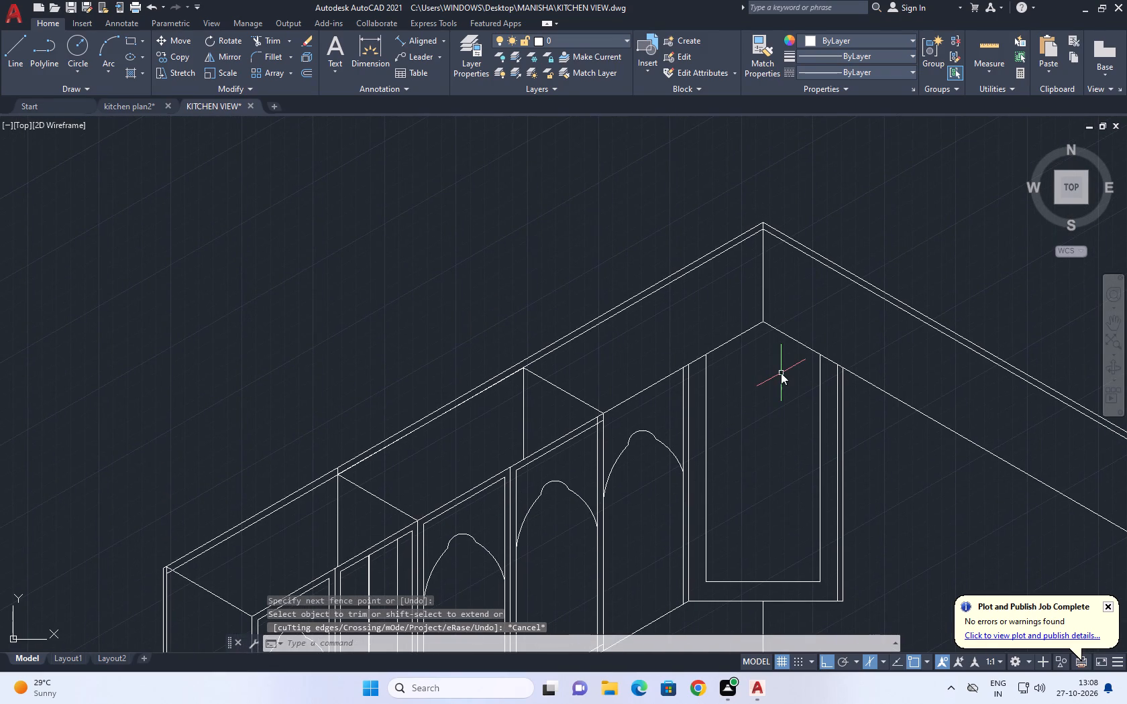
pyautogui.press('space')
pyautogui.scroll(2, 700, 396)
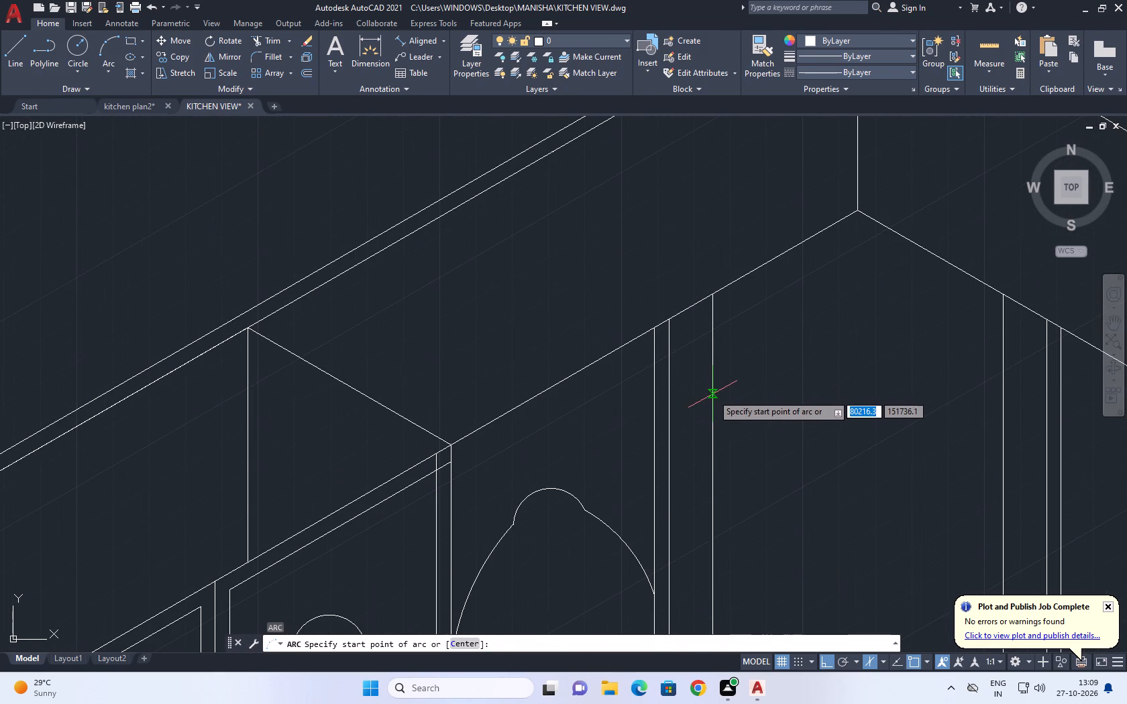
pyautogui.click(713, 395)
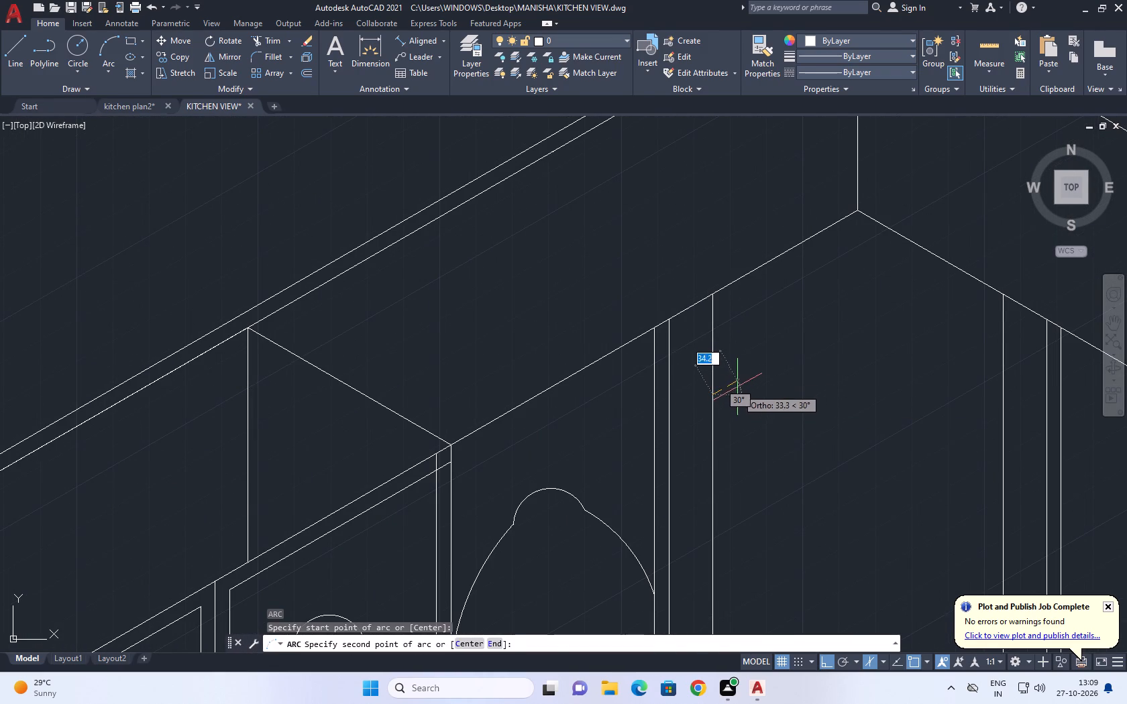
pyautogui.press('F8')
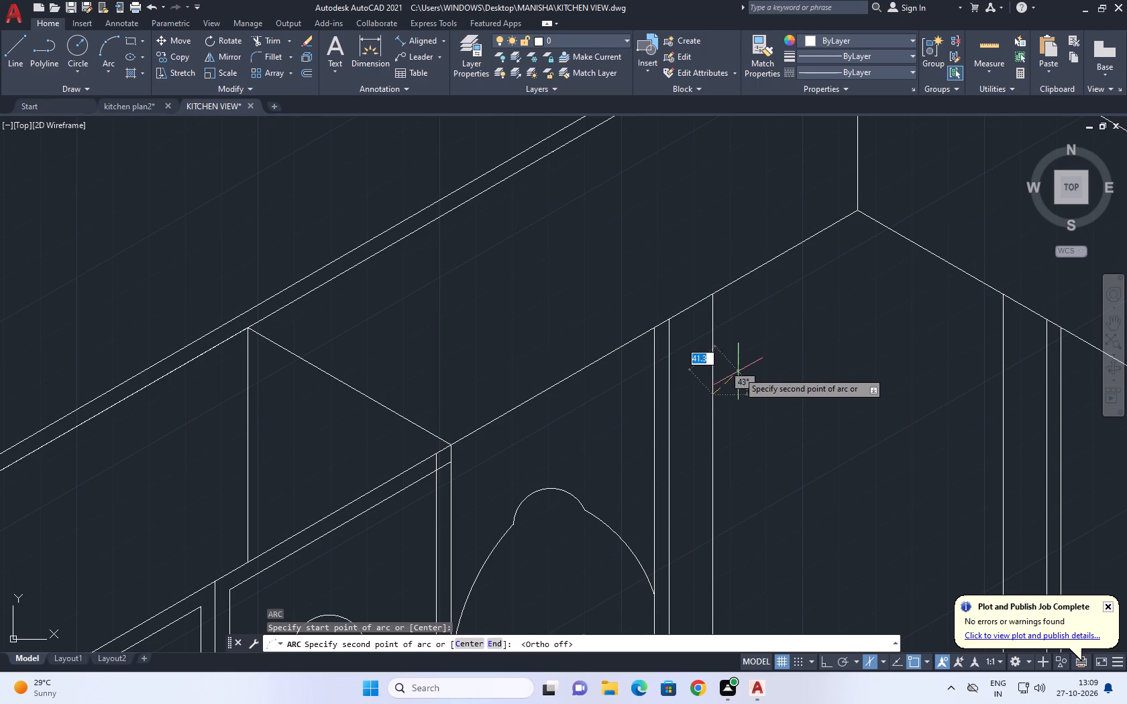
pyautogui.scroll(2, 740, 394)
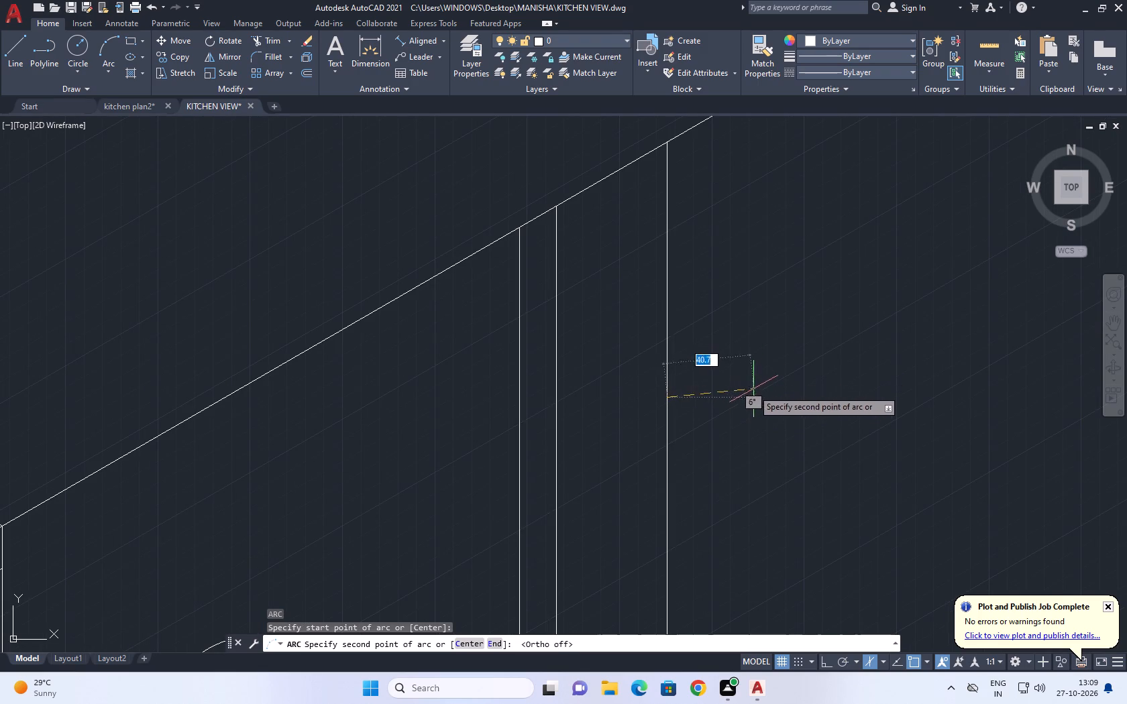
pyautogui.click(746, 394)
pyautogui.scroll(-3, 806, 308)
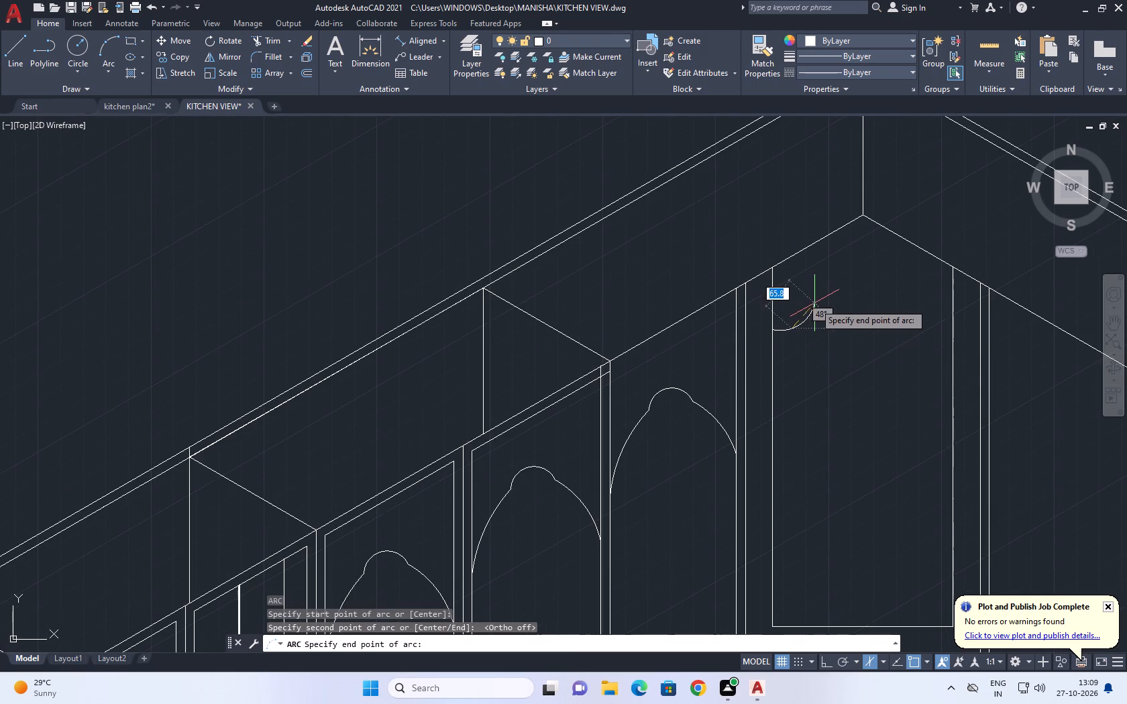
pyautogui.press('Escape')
# Draw a wavy eight-point spline with a raised middle across the top of the corner cabinet's inner panel, between its two vertical lines.
pyautogui.press('s')
pyautogui.press('p')
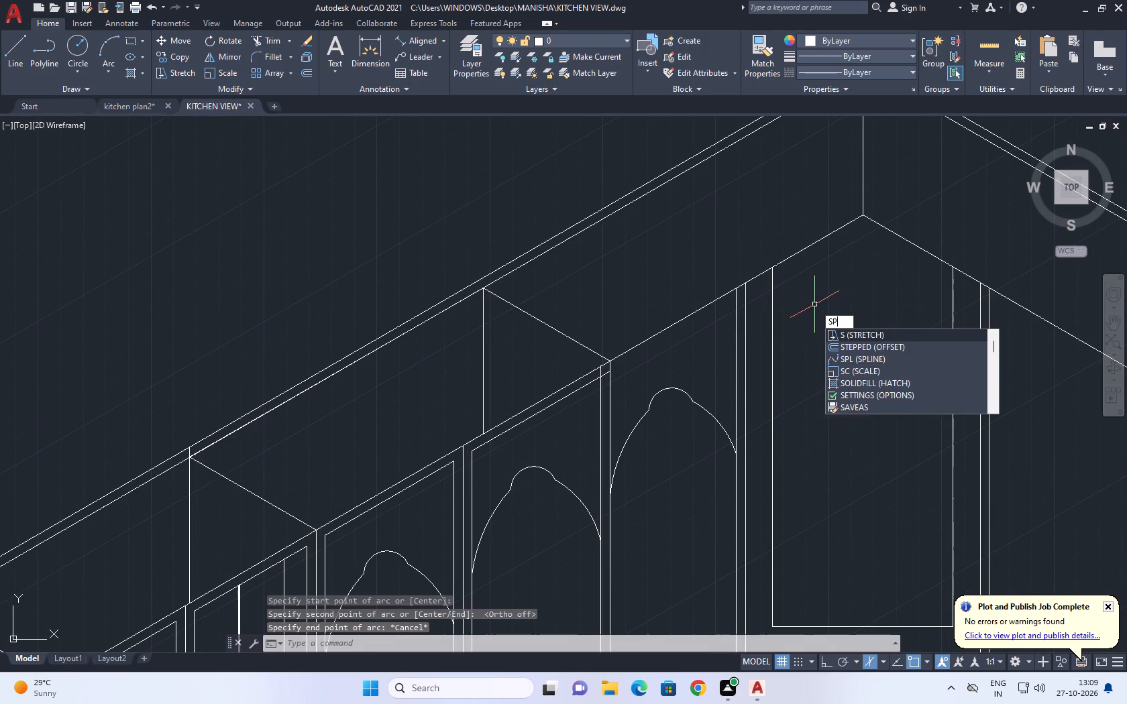
pyautogui.press('l')
pyautogui.press('space')
pyautogui.scroll(1, 760, 341)
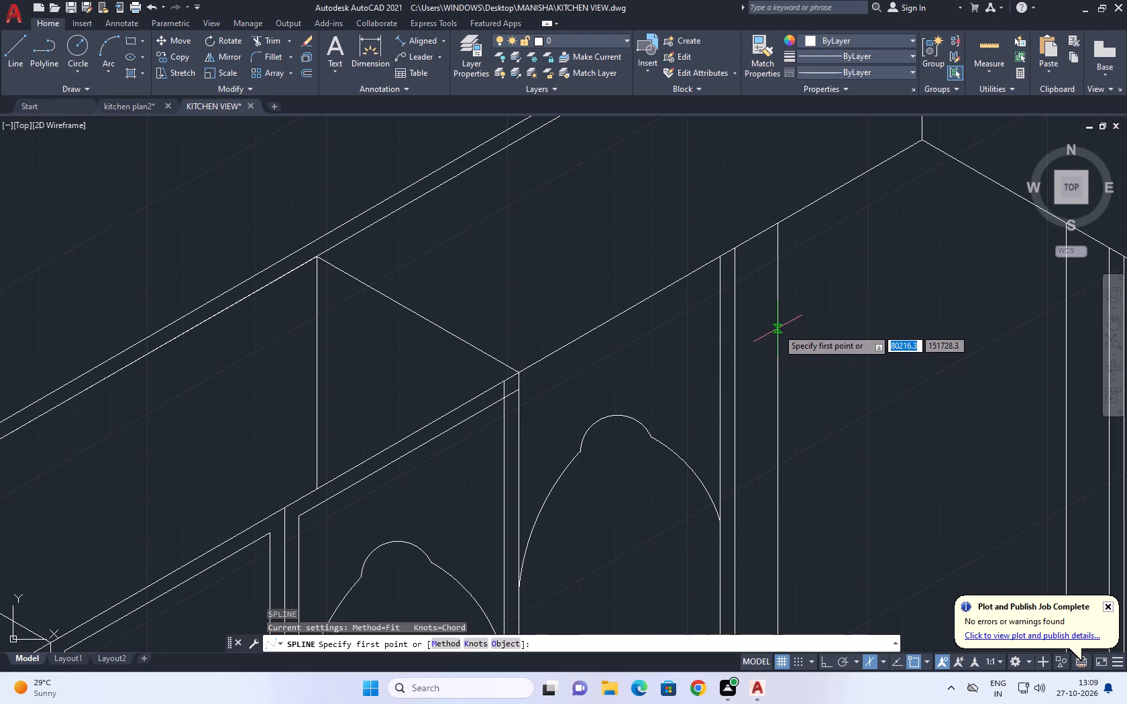
pyautogui.click(777, 329)
pyautogui.click(805, 328)
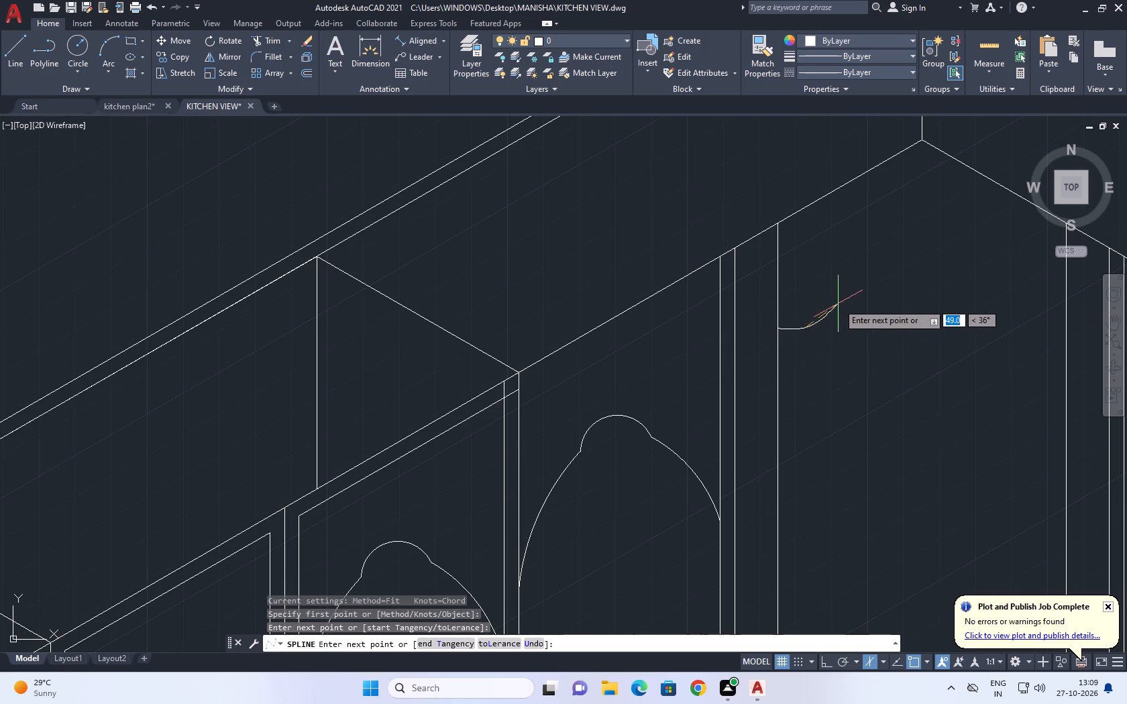
pyautogui.click(849, 294)
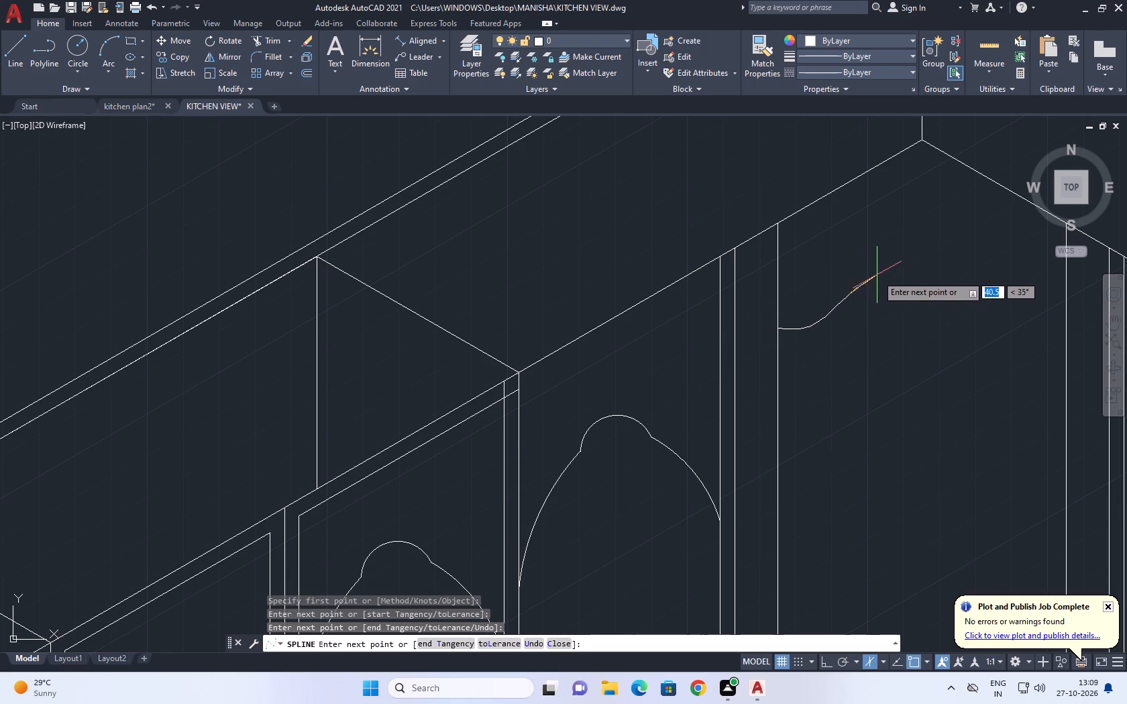
pyautogui.click(877, 275)
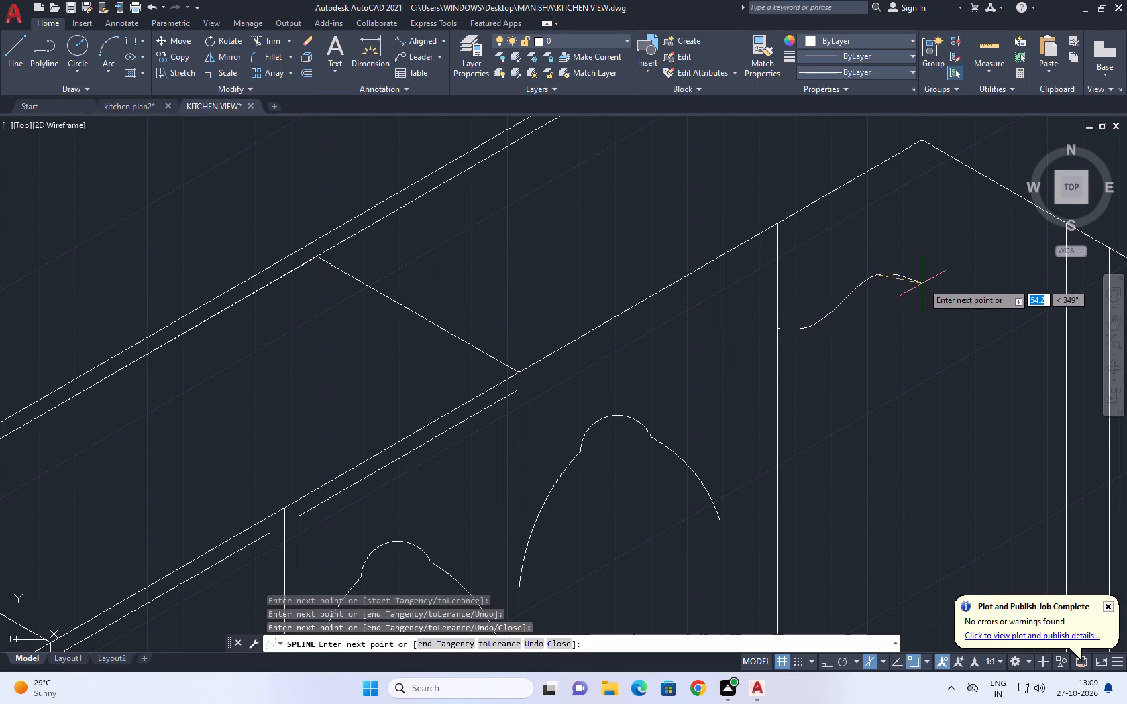
pyautogui.click(931, 278)
pyautogui.click(961, 274)
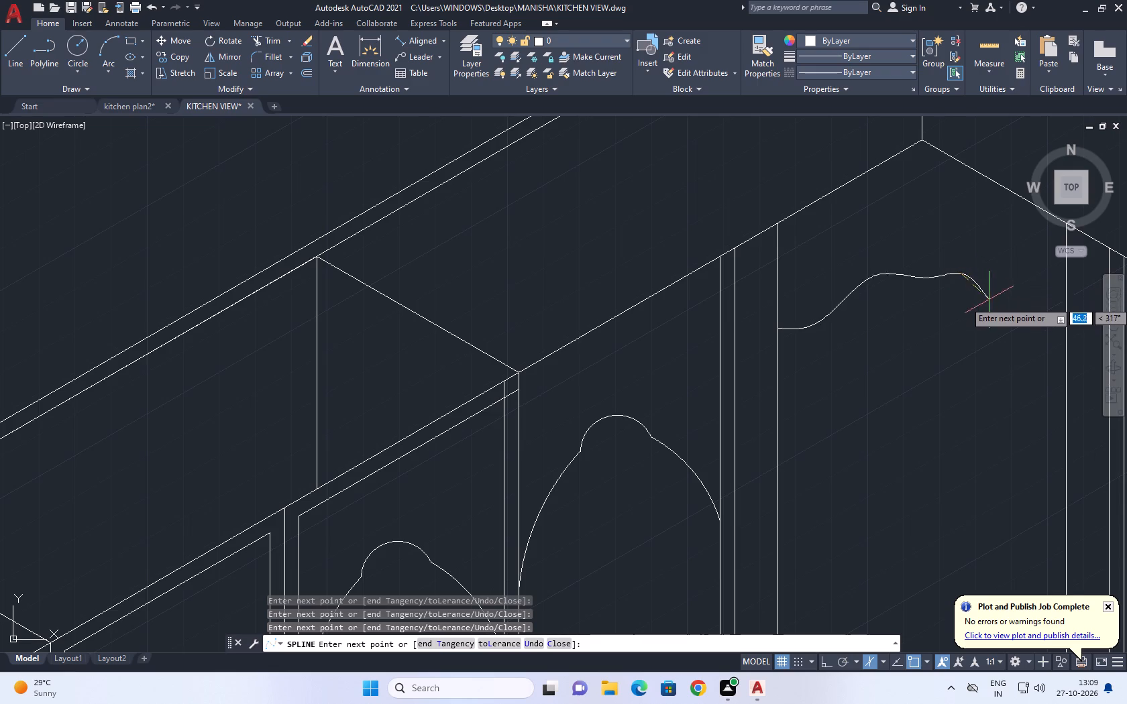
pyautogui.moveTo(990, 301); pyautogui.dragTo(780, 266, button='middle')
pyautogui.click(809, 270)
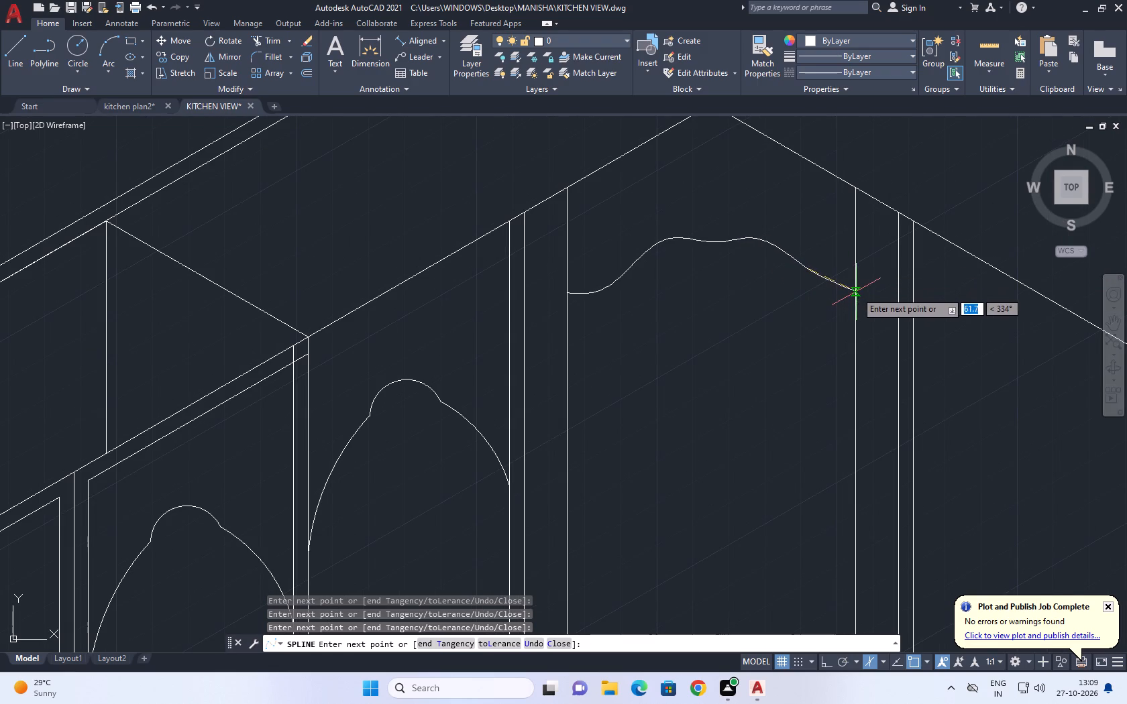
pyautogui.click(856, 292)
pyautogui.press('Return')
# Stretch the spline's overshooting end point back onto the inner vertical line on the adjoining-wall side.
pyautogui.moveTo(810, 273); pyautogui.dragTo(801, 274, button='middle')
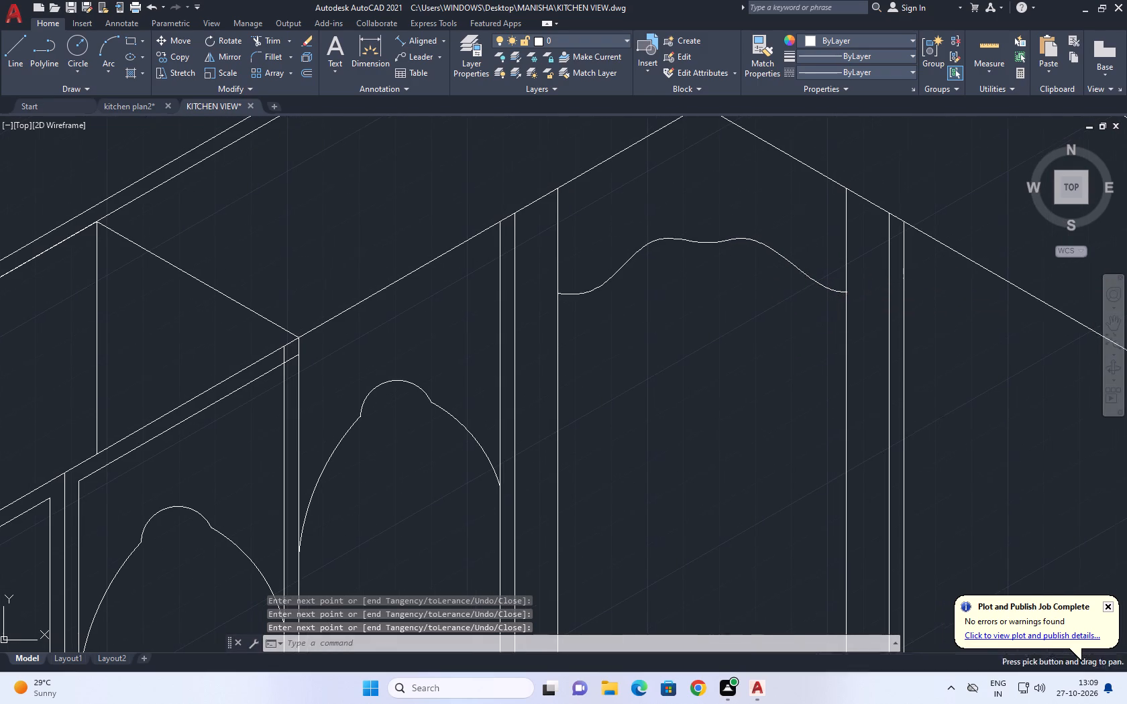
pyautogui.scroll(3, 822, 302)
pyautogui.scroll(3, 919, 279)
pyautogui.scroll(4, 892, 232)
pyautogui.click(893, 187)
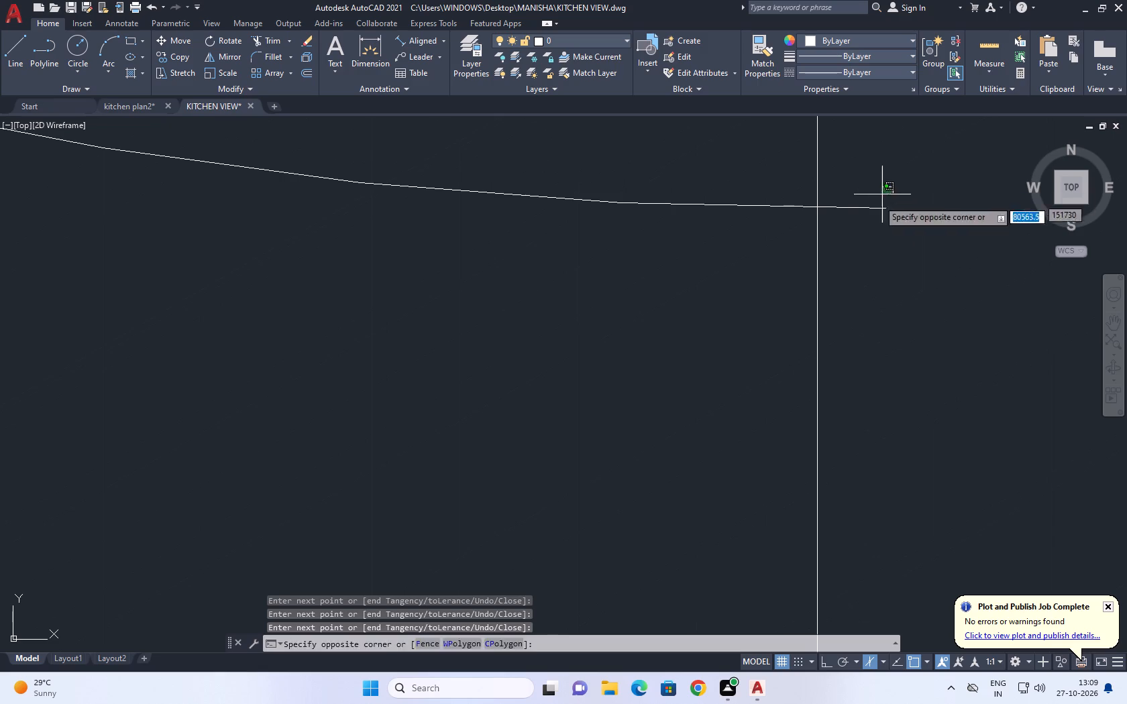
pyautogui.moveTo(878, 200); pyautogui.dragTo(877, 206)
pyautogui.moveTo(875, 214); pyautogui.dragTo(874, 223)
pyautogui.moveTo(827, 188); pyautogui.dragTo(792, 173)
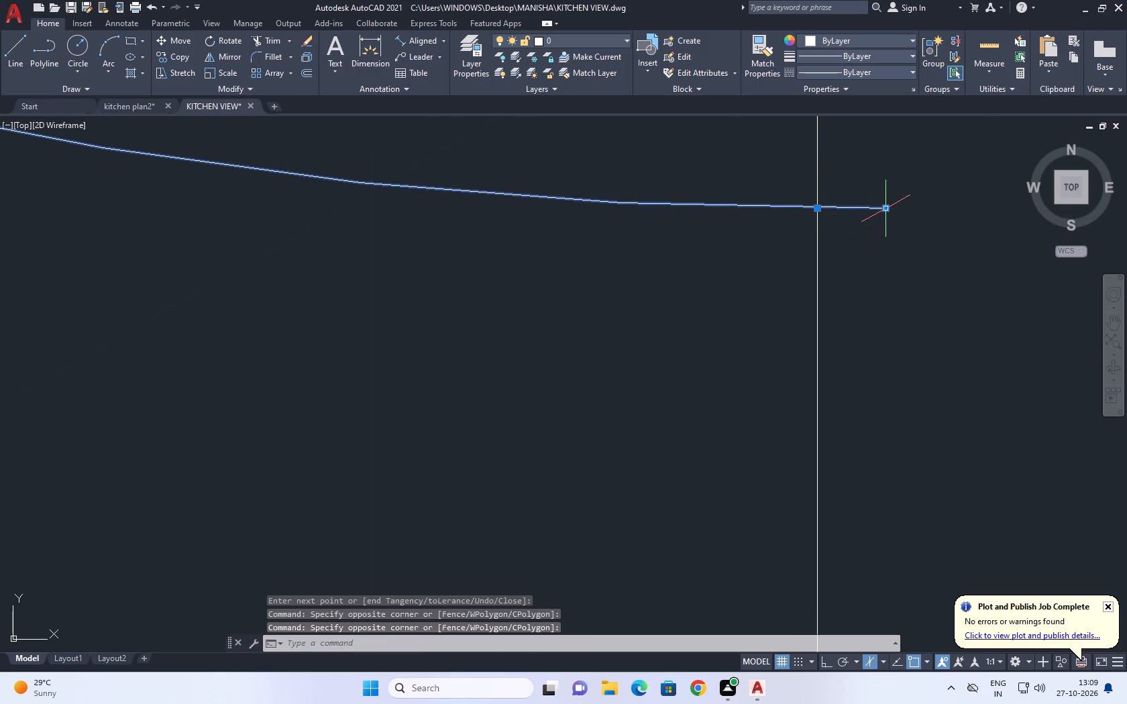
pyautogui.click(884, 209)
pyautogui.click(820, 204)
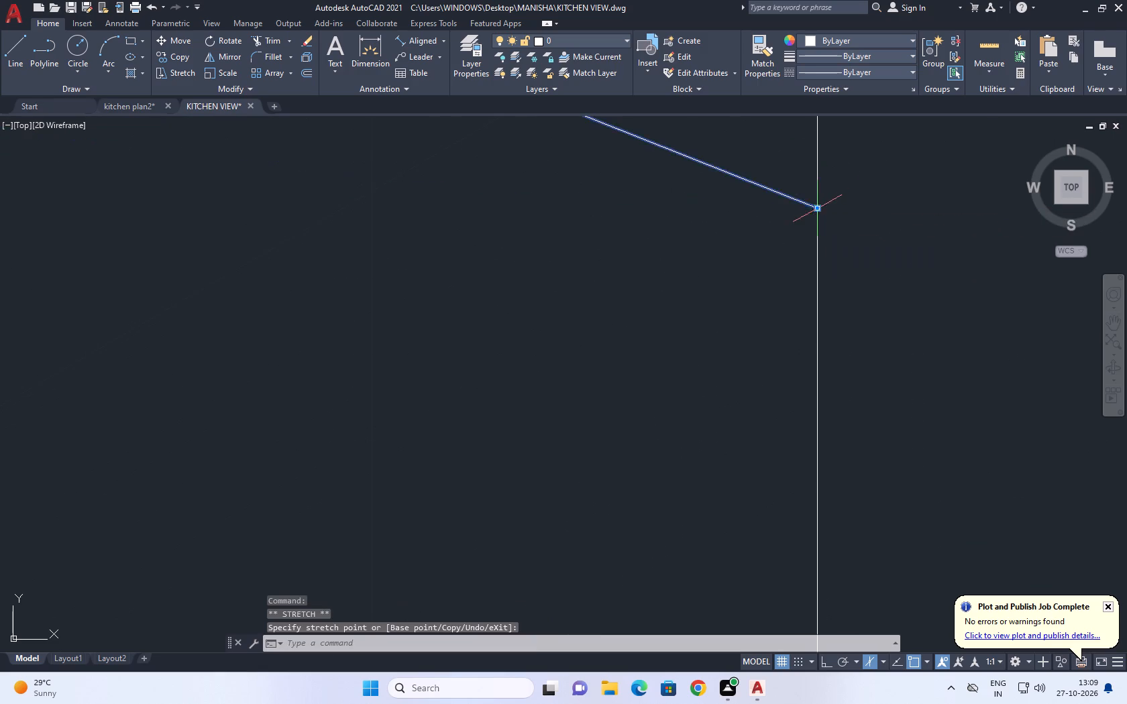
pyautogui.scroll(-9, 792, 266)
pyautogui.press('Escape')
# Trim the parts of the corner cabinet's two inner vertical lines that rise above the spline.
pyautogui.moveTo(714, 268); pyautogui.dragTo(735, 327, button='middle')
pyautogui.scroll(-3, 735, 327)
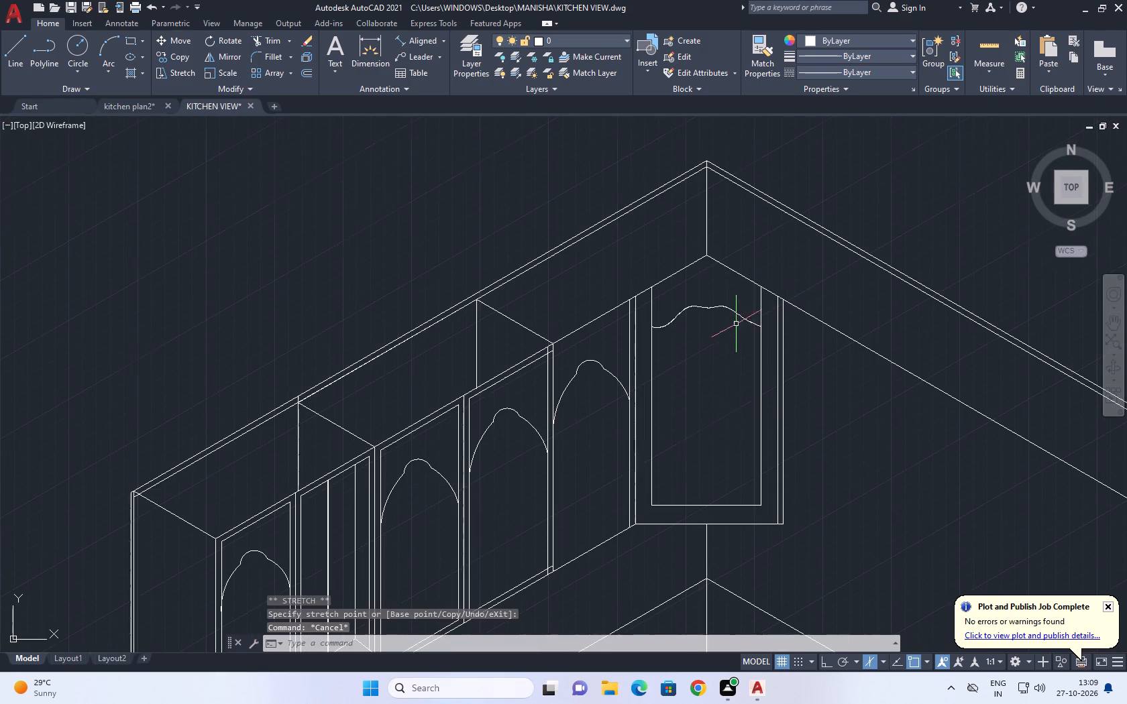
pyautogui.moveTo(775, 274); pyautogui.dragTo(785, 339, button='middle')
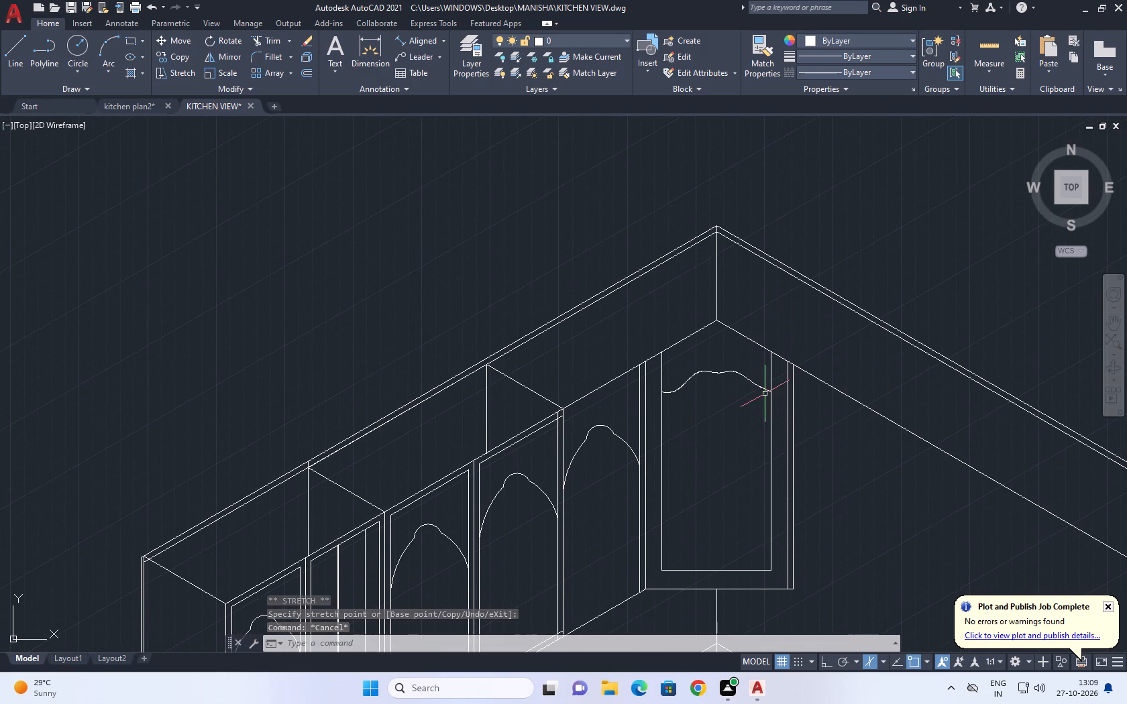
pyautogui.write('TR')
pyautogui.press('space')
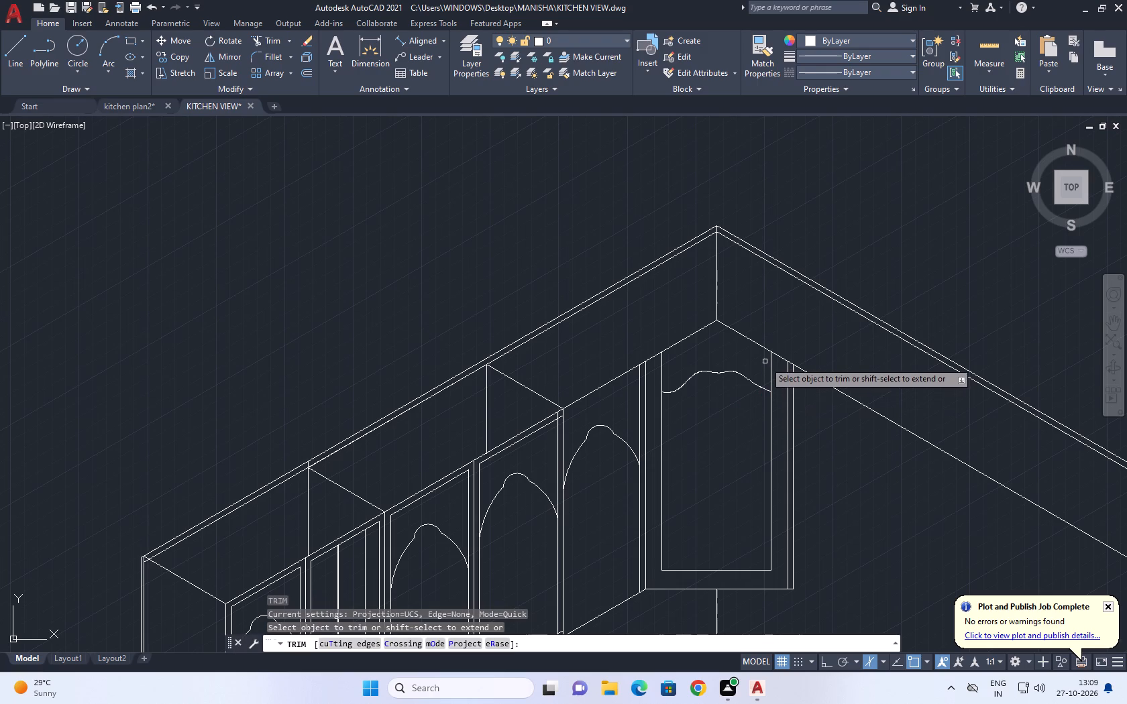
pyautogui.click(770, 364)
pyautogui.click(662, 359)
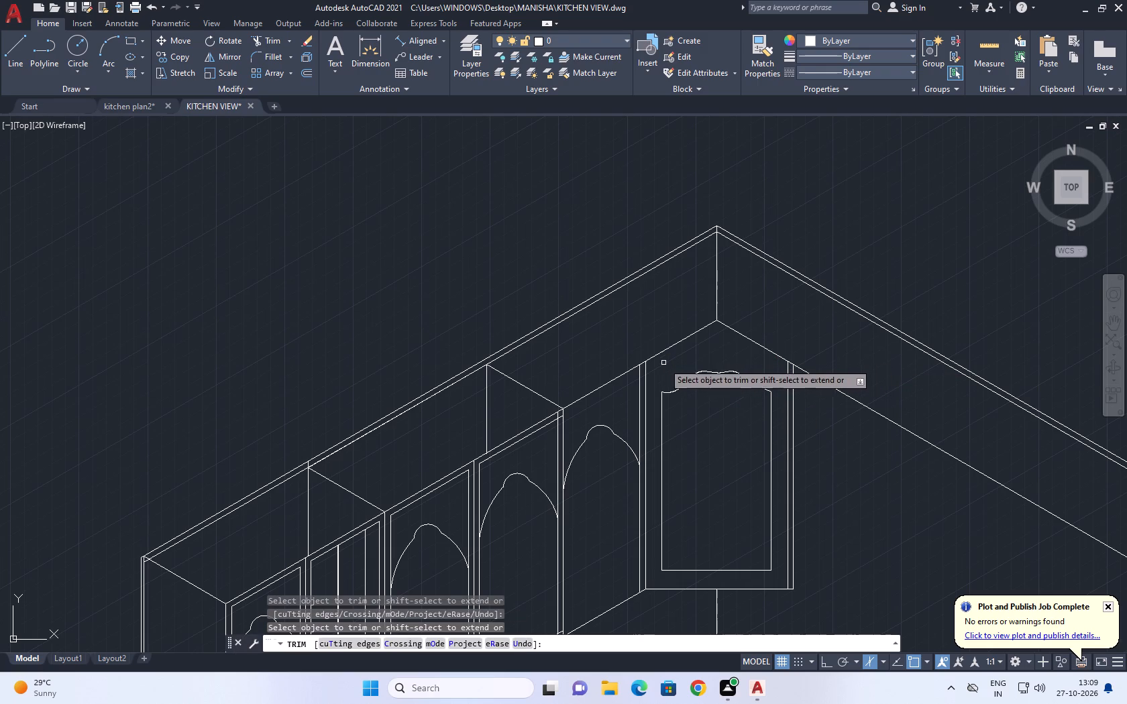
pyautogui.press('Escape')
# Draw an ortho line from the corner cabinet's bottom outer corner along the adjoining wall, past the wall's vertical end edge.
pyautogui.scroll(-3, 807, 404)
pyautogui.moveTo(840, 458); pyautogui.dragTo(791, 428, button='middle')
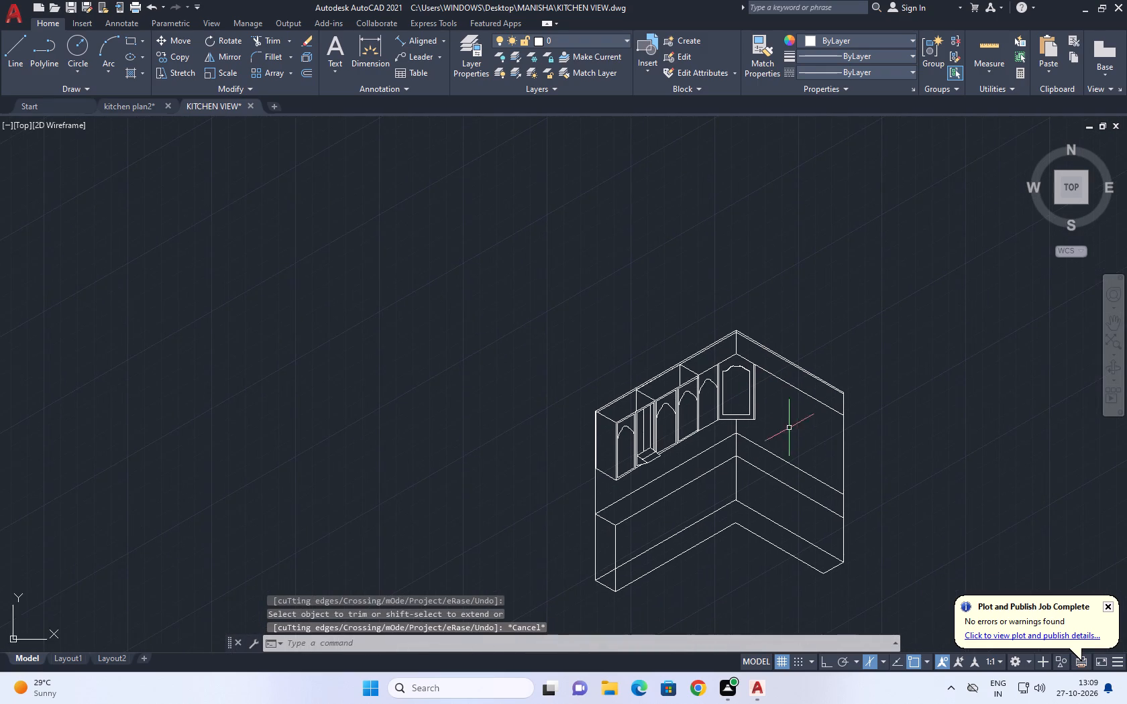
pyautogui.scroll(1, 708, 419)
pyautogui.moveTo(764, 413); pyautogui.dragTo(656, 409, button='middle')
pyautogui.press('l')
pyautogui.press('space')
pyautogui.moveTo(710, 455); pyautogui.dragTo(606, 429, button='middle')
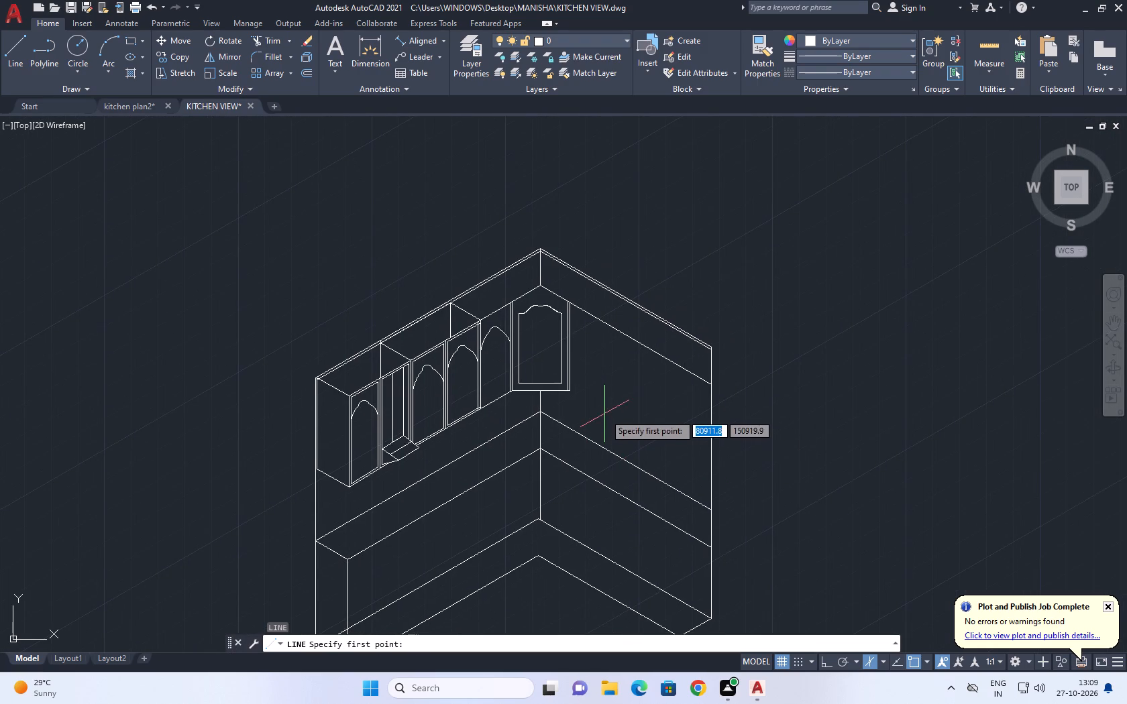
pyautogui.scroll(1, 556, 387)
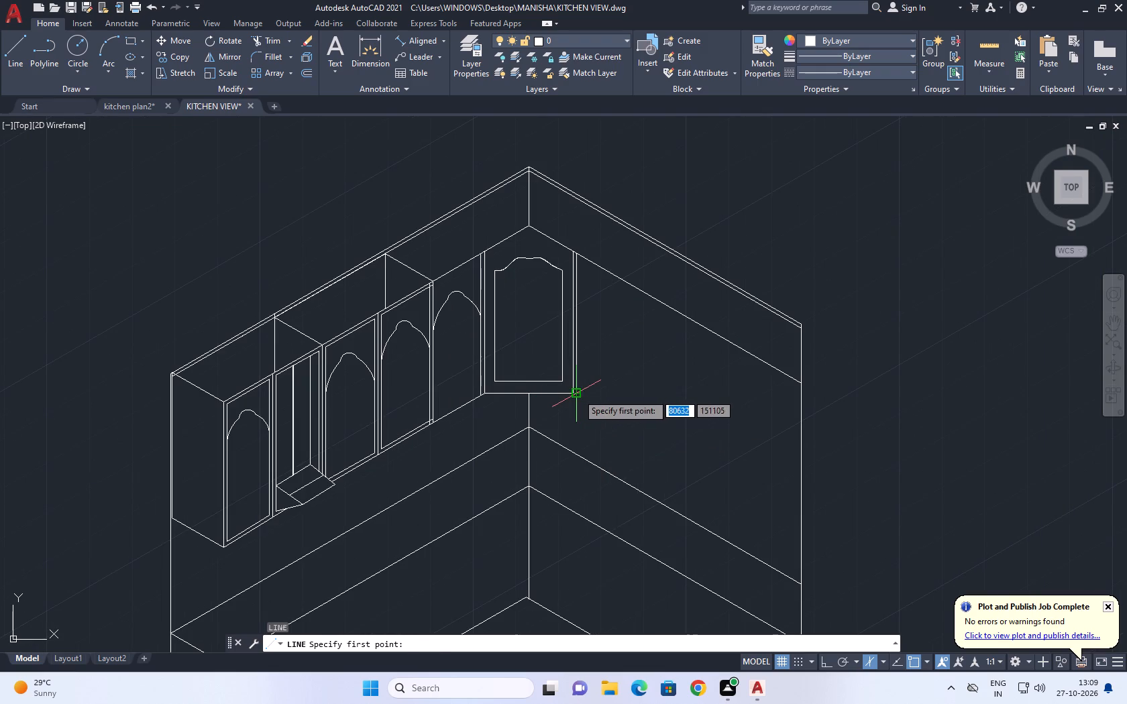
pyautogui.click(577, 394)
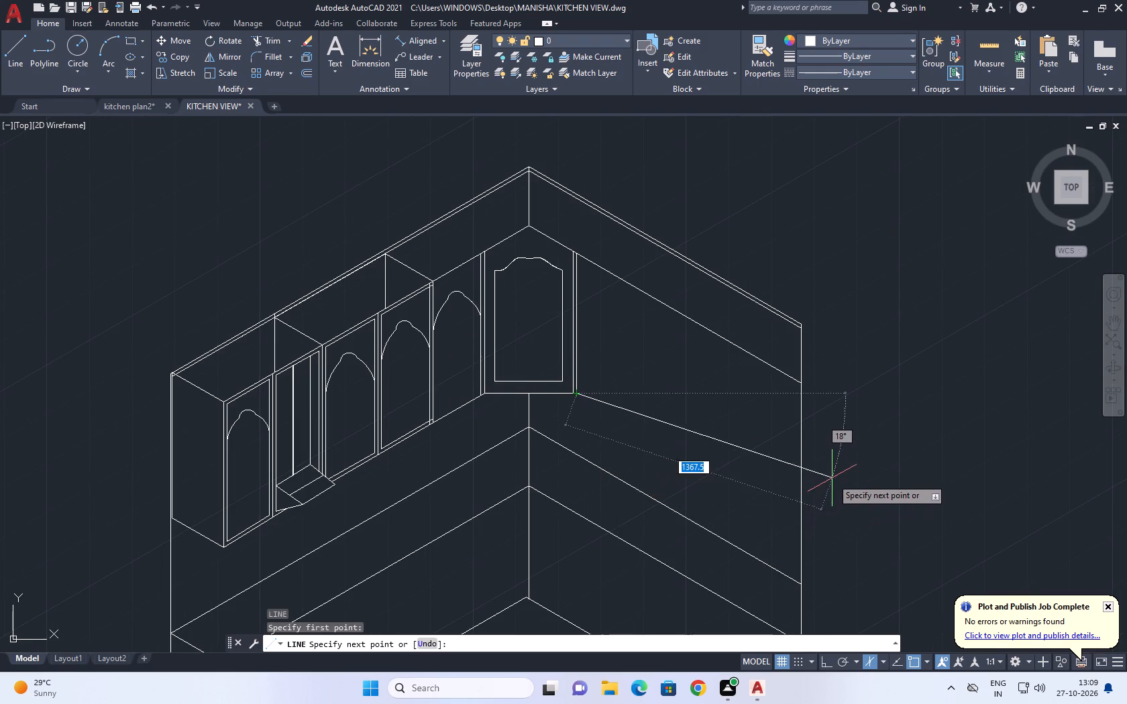
pyautogui.press('F5')
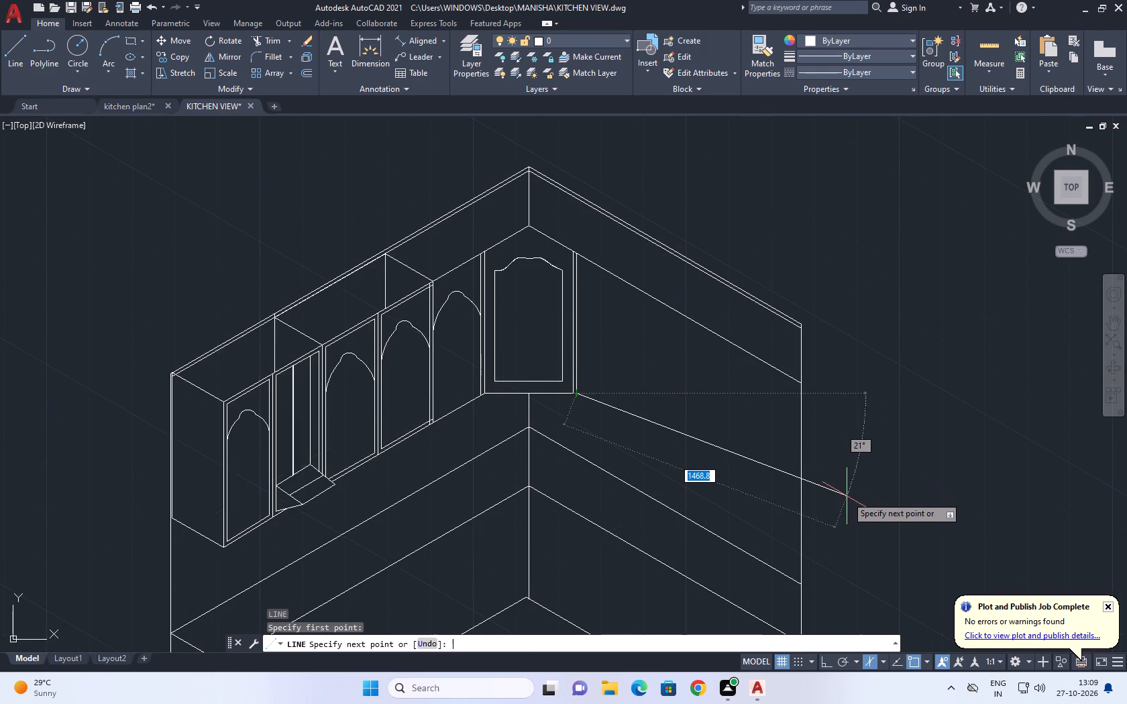
pyautogui.press('F8')
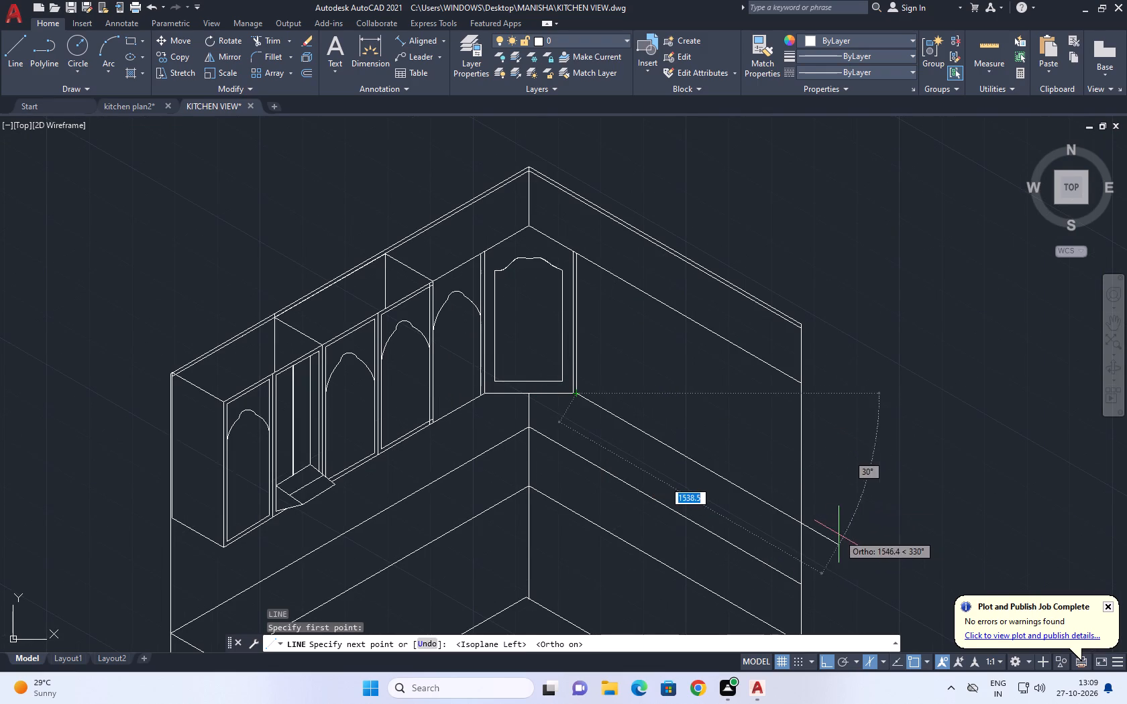
pyautogui.moveTo(828, 524); pyautogui.dragTo(760, 449, button='middle')
pyautogui.click(813, 512)
pyautogui.press('Escape')
# Trim the part of the upper cabinets' new bottom line that overshoots the adjoining wall's vertical end edge.
pyautogui.write('TR')
pyautogui.press('space')
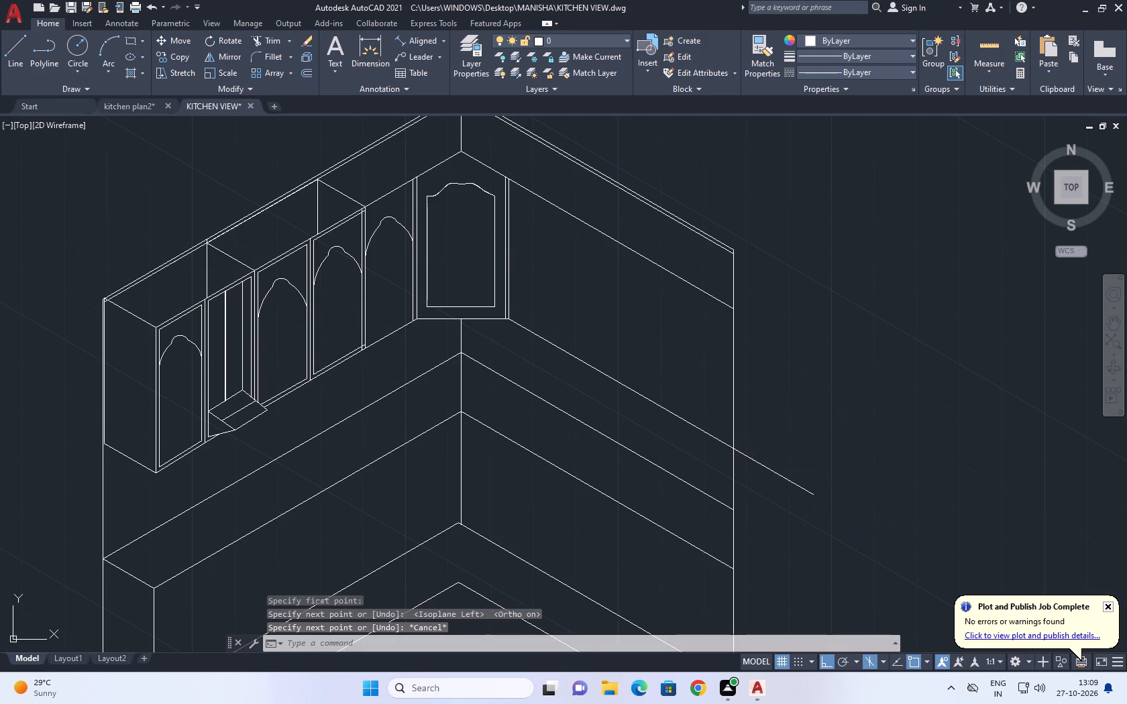
pyautogui.click(775, 457)
pyautogui.click(774, 500)
pyautogui.press('Escape')
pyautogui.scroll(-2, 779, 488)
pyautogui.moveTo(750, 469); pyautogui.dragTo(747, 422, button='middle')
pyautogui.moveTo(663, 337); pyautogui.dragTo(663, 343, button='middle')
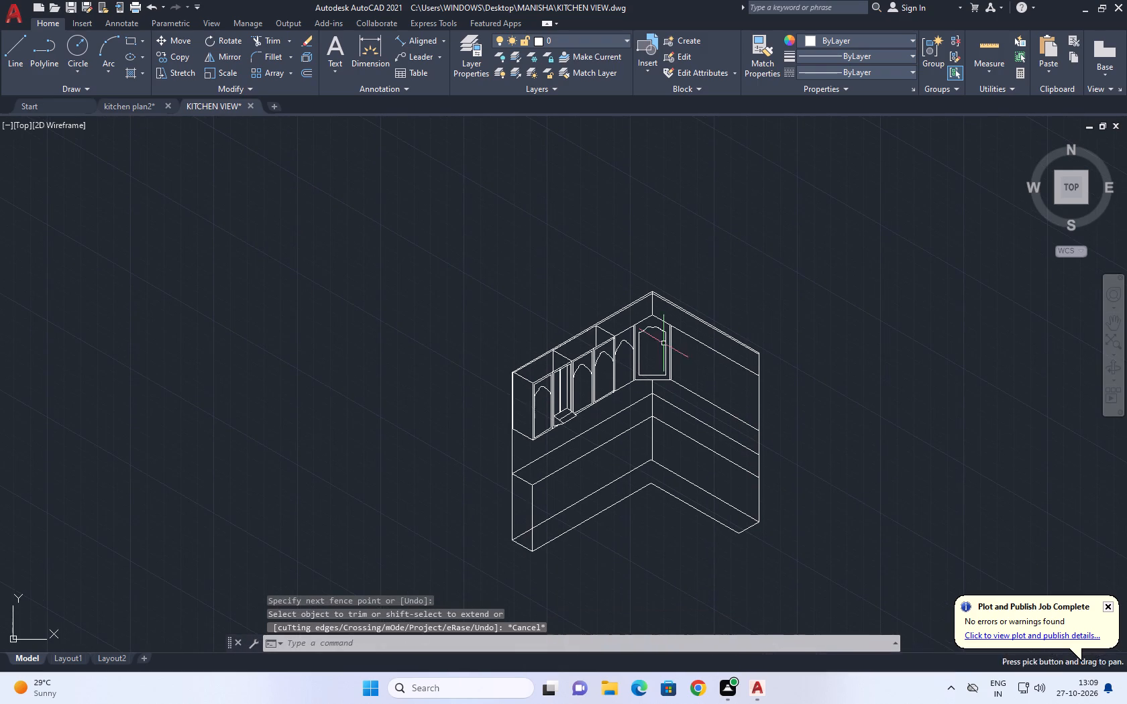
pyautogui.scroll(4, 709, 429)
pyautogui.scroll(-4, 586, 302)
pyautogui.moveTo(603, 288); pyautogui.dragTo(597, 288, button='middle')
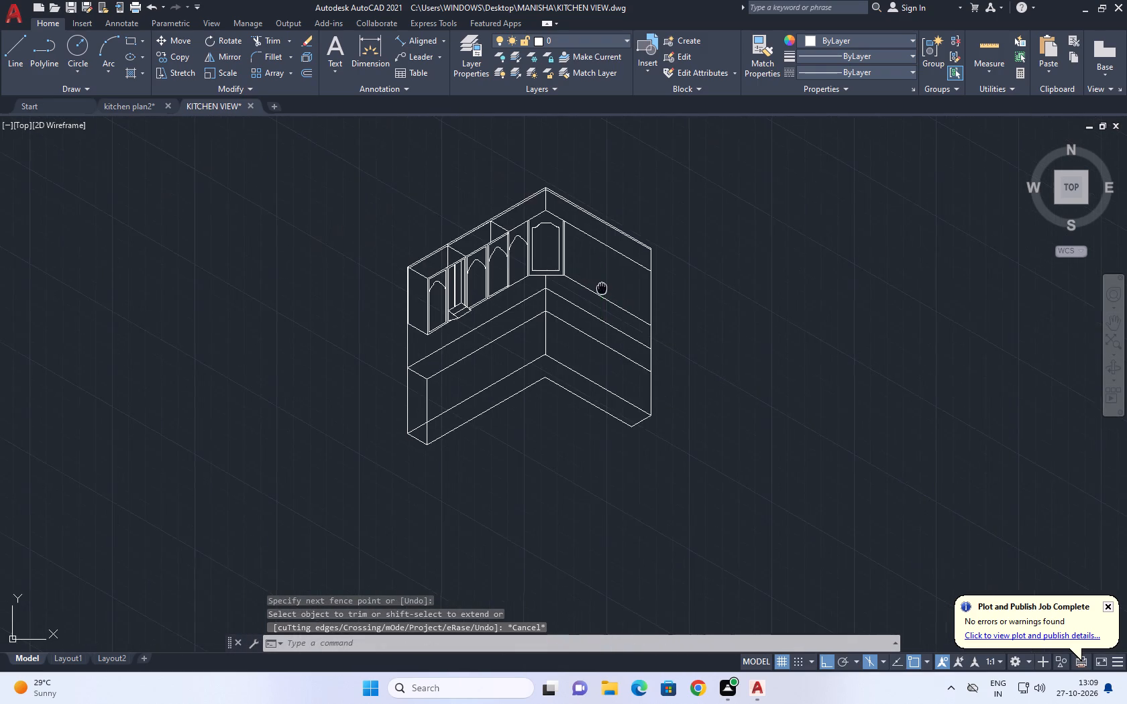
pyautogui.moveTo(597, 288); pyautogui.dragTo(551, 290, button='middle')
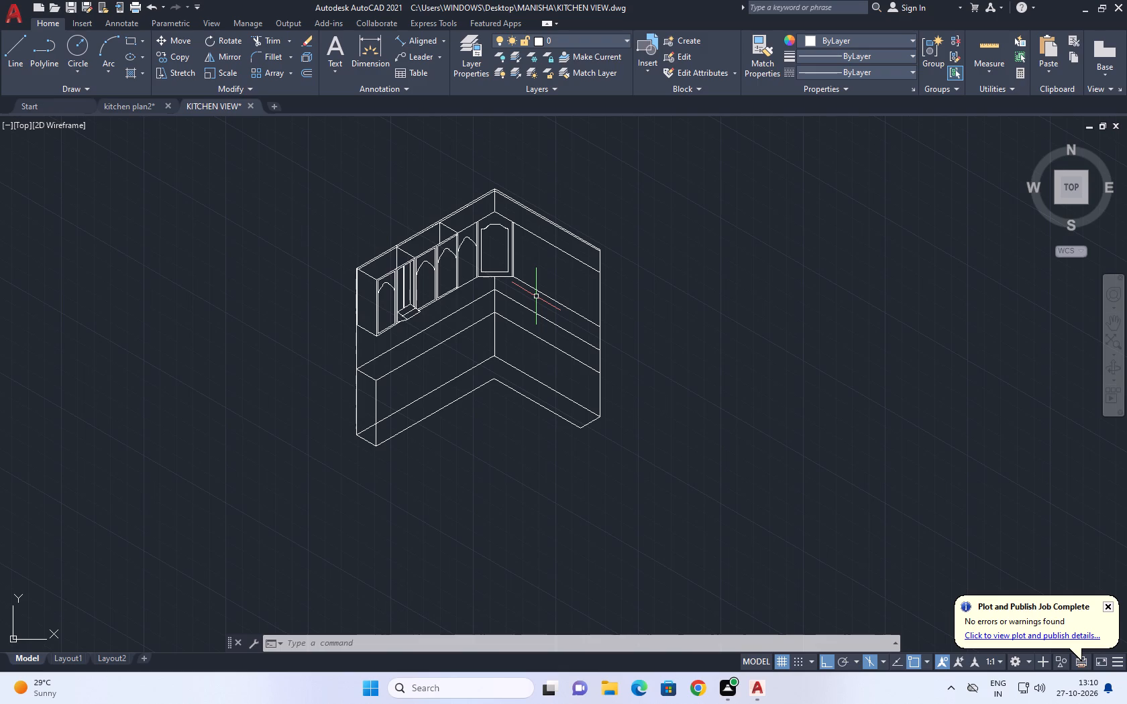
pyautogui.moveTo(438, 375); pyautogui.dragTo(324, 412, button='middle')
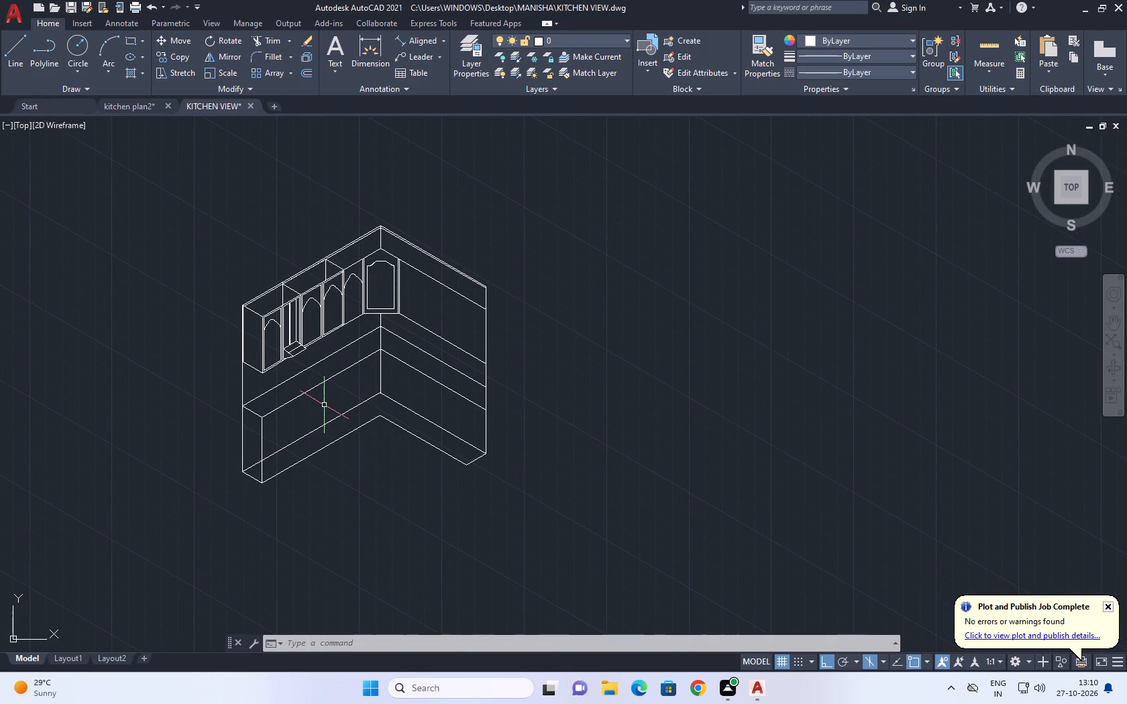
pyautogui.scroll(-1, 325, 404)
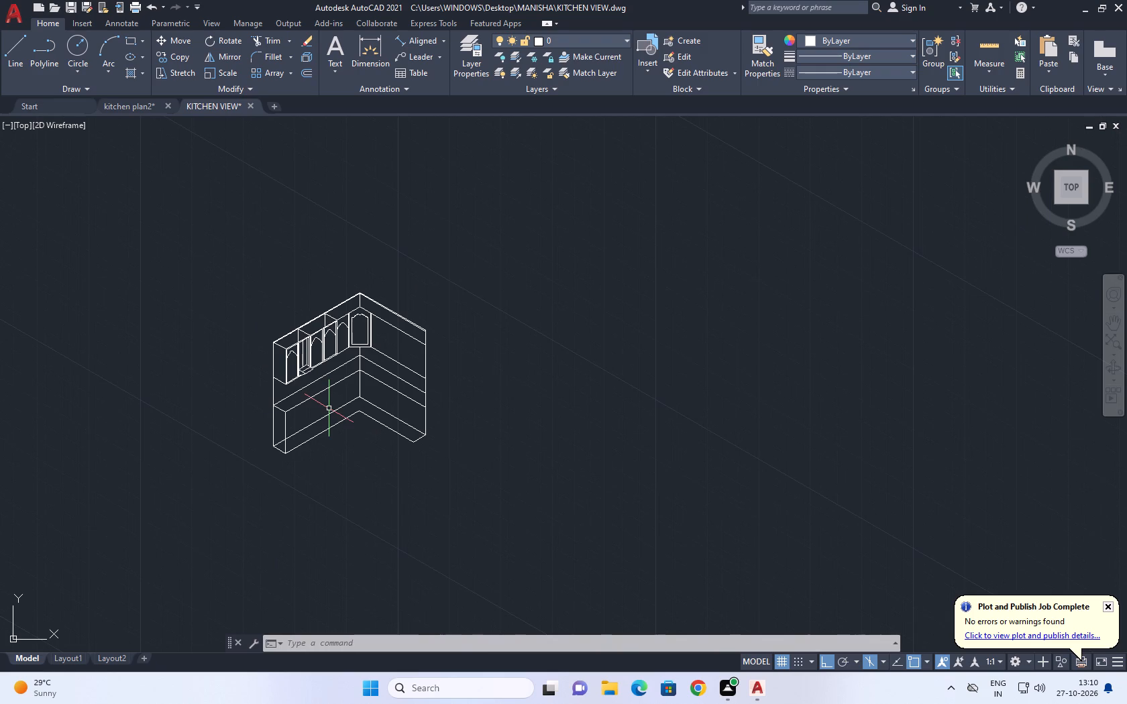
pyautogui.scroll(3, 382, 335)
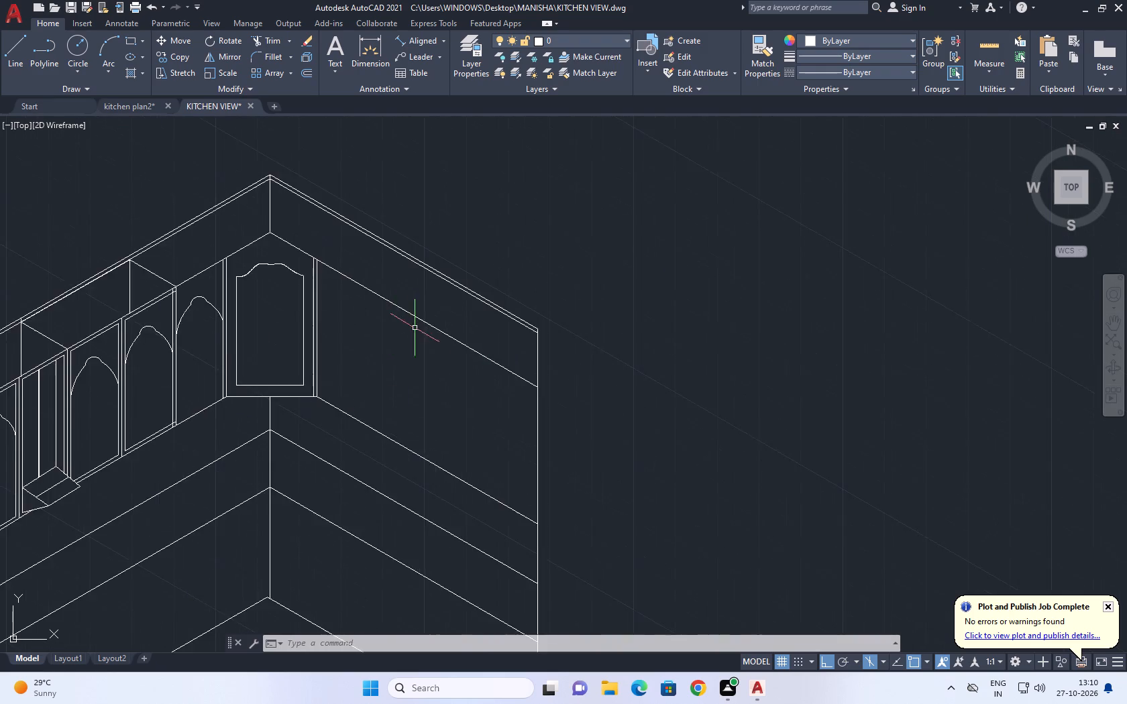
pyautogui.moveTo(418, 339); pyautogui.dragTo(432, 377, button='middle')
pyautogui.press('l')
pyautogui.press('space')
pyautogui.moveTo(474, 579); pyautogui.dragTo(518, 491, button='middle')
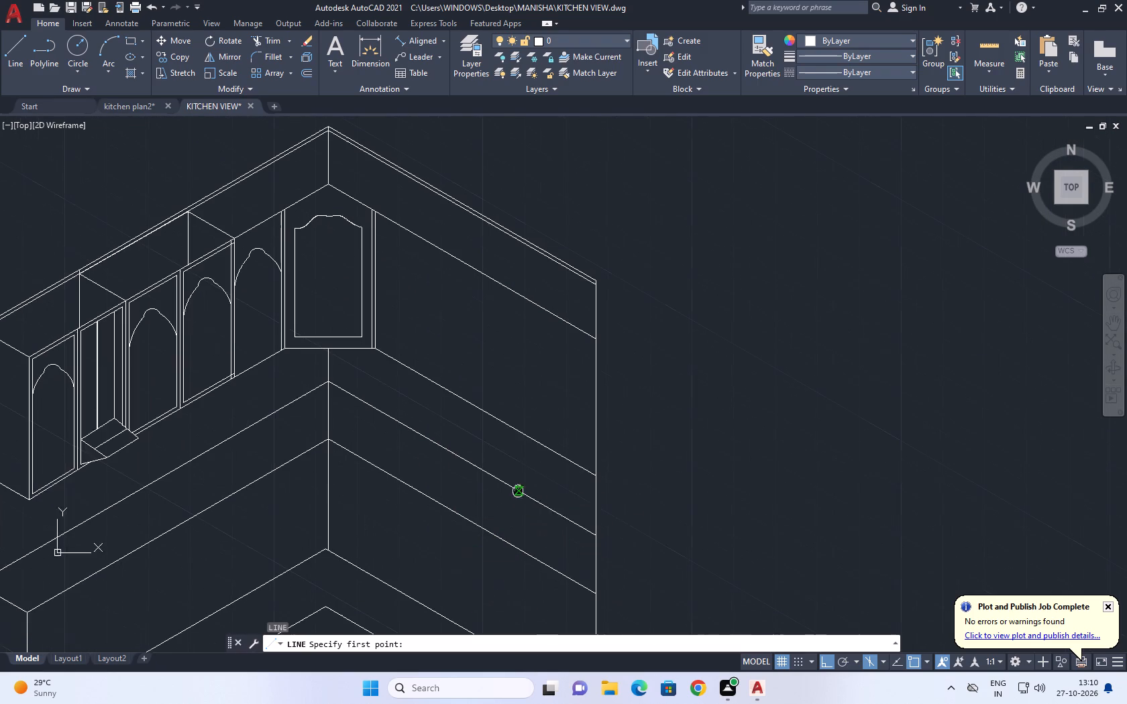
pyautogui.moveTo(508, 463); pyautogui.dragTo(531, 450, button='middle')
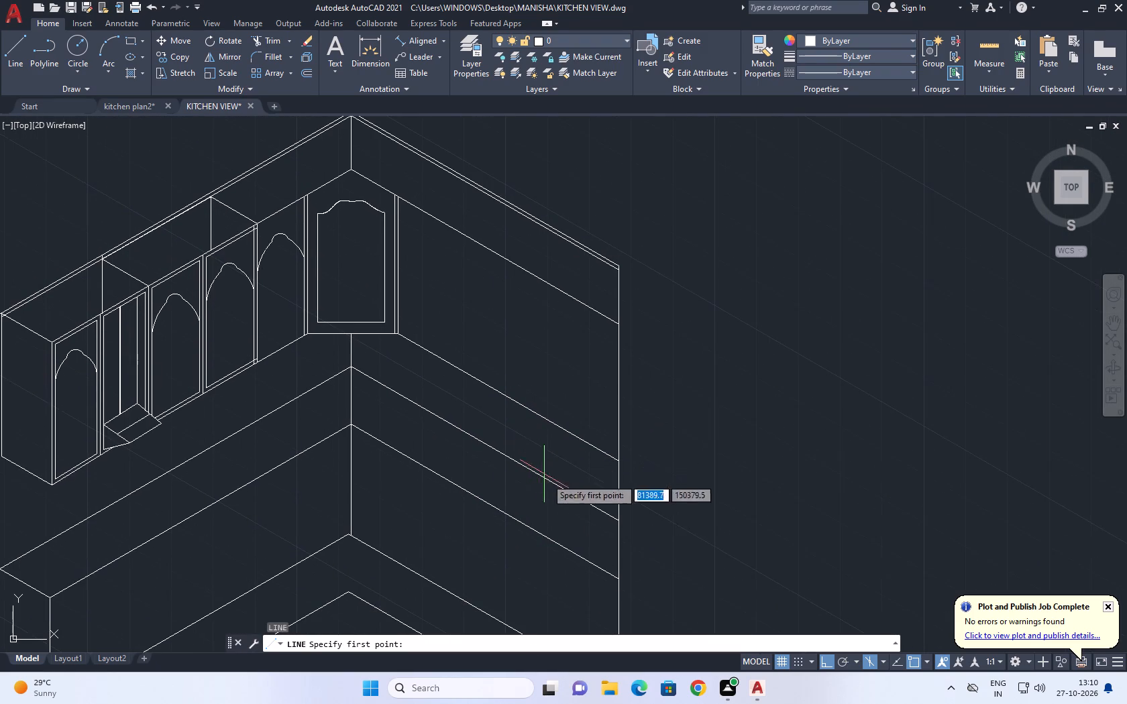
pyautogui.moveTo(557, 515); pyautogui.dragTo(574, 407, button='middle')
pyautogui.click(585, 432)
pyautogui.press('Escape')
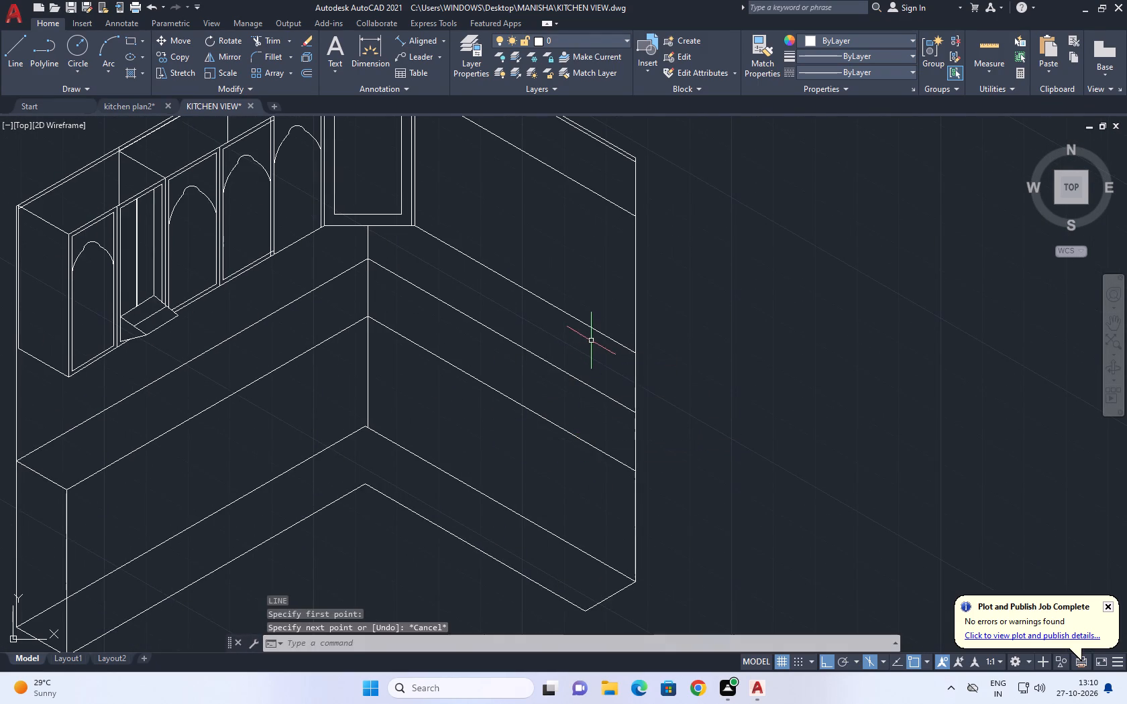
# Draw a vertical line about 326 mm high from the adjoining counter's top near its free end, crossing the counter's back edge line.
pyautogui.write('L')
pyautogui.press('space')
pyautogui.click(590, 418)
pyautogui.moveTo(594, 276); pyautogui.dragTo(604, 308, button='middle')
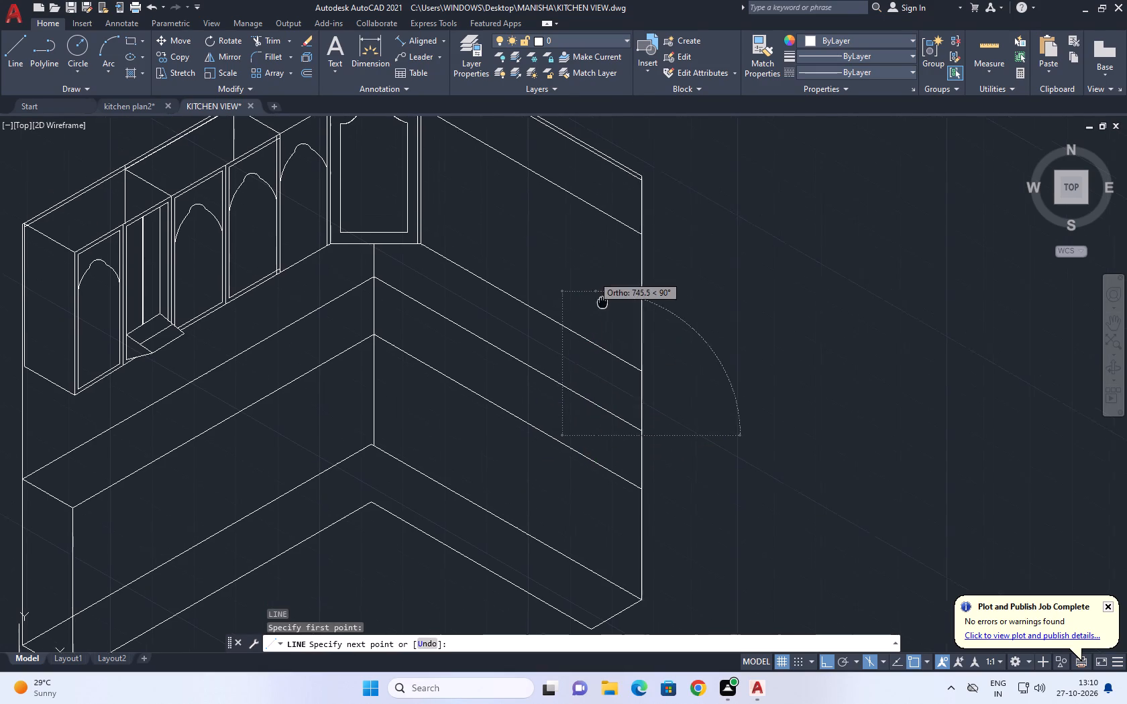
pyautogui.moveTo(604, 308); pyautogui.dragTo(605, 309, button='middle')
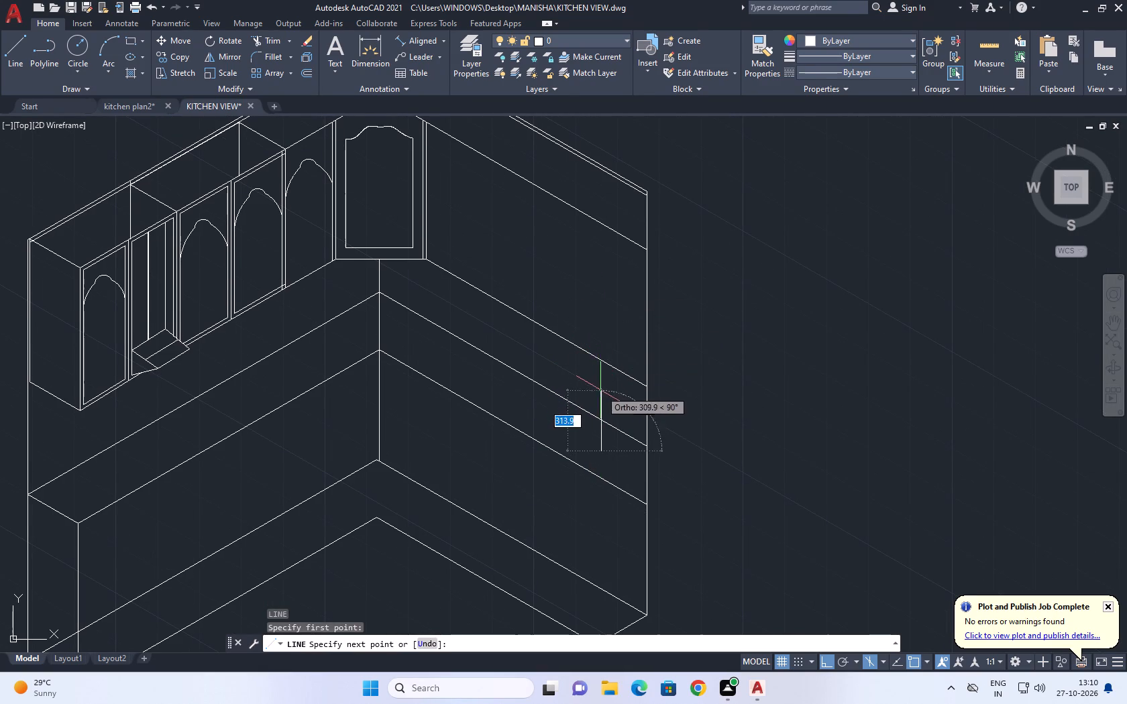
pyautogui.moveTo(607, 390); pyautogui.dragTo(605, 340, button='middle')
pyautogui.scroll(1, 604, 337)
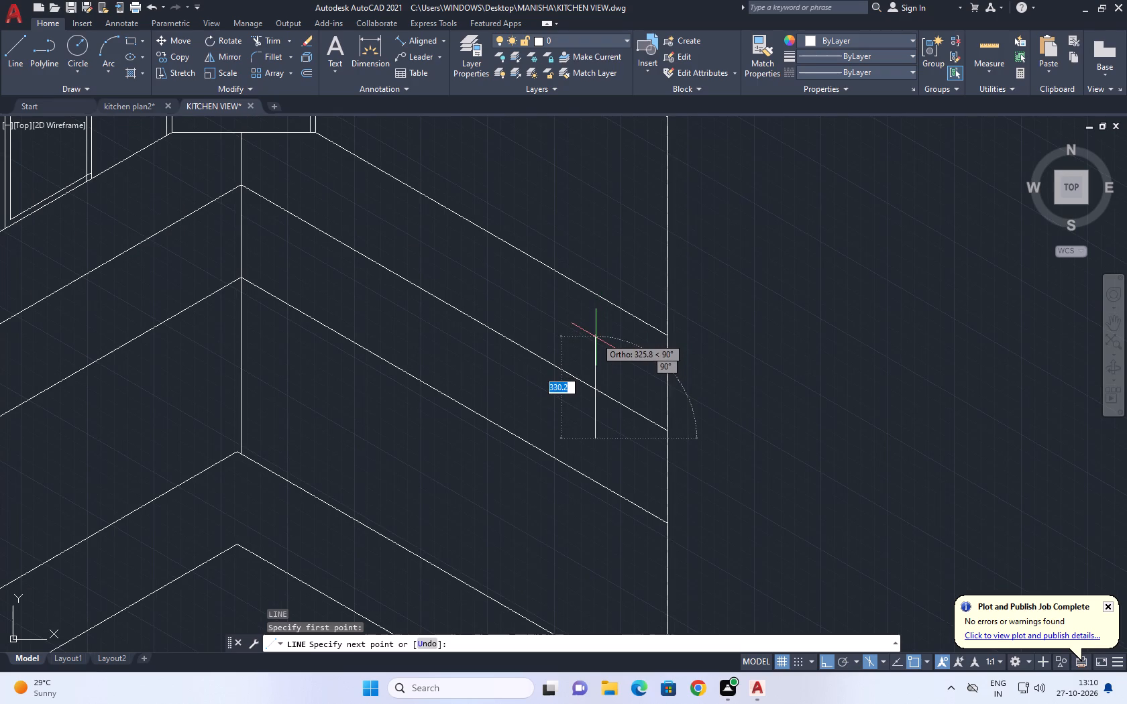
pyautogui.click(598, 338)
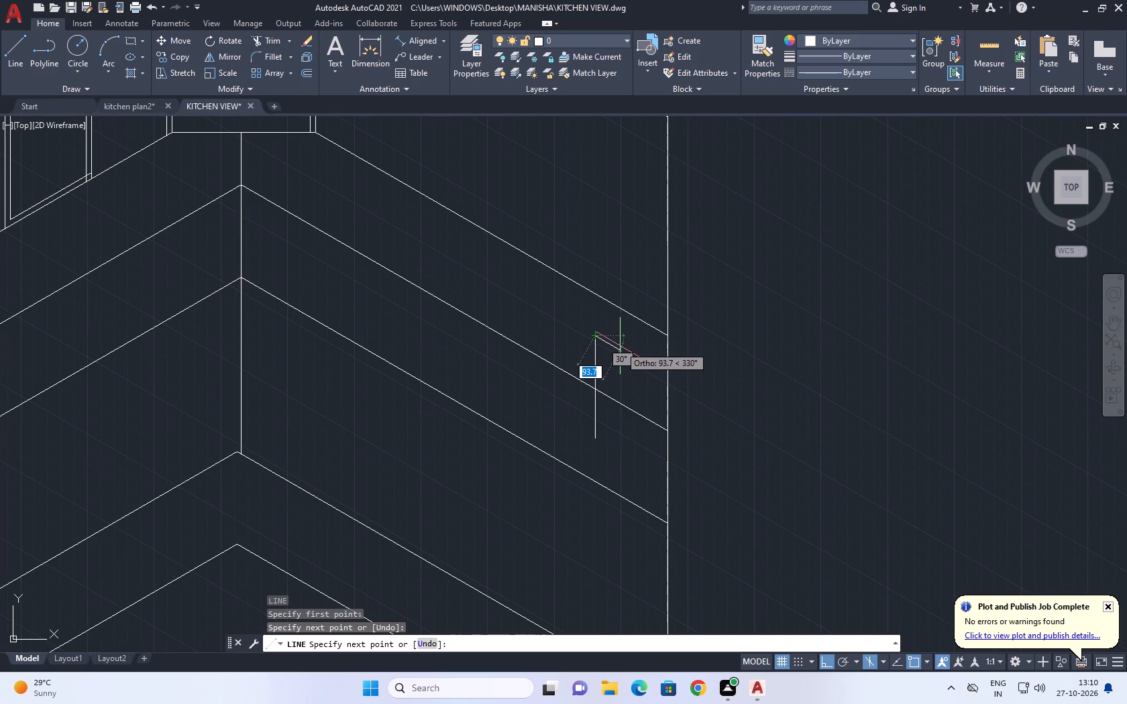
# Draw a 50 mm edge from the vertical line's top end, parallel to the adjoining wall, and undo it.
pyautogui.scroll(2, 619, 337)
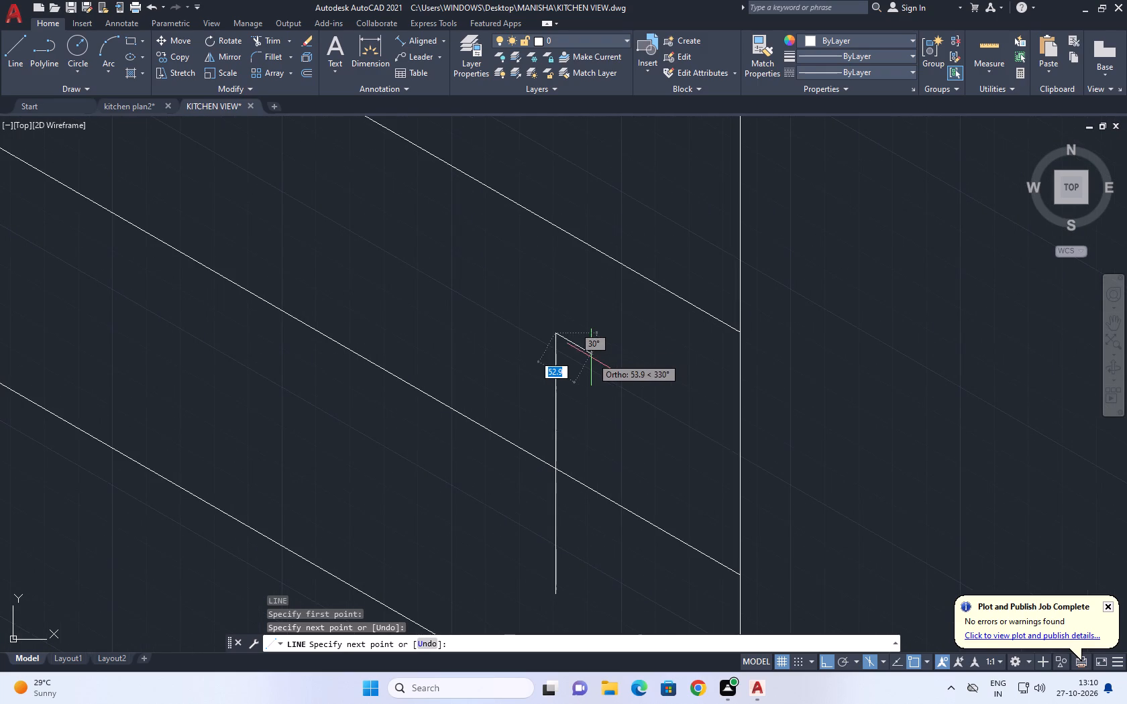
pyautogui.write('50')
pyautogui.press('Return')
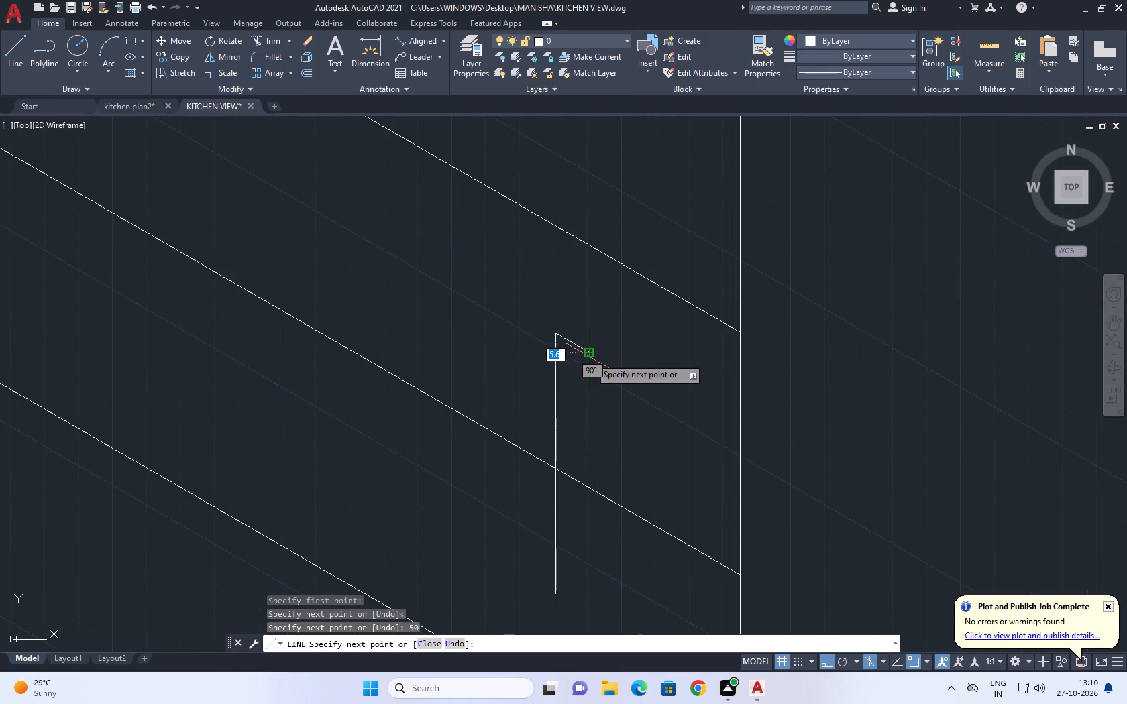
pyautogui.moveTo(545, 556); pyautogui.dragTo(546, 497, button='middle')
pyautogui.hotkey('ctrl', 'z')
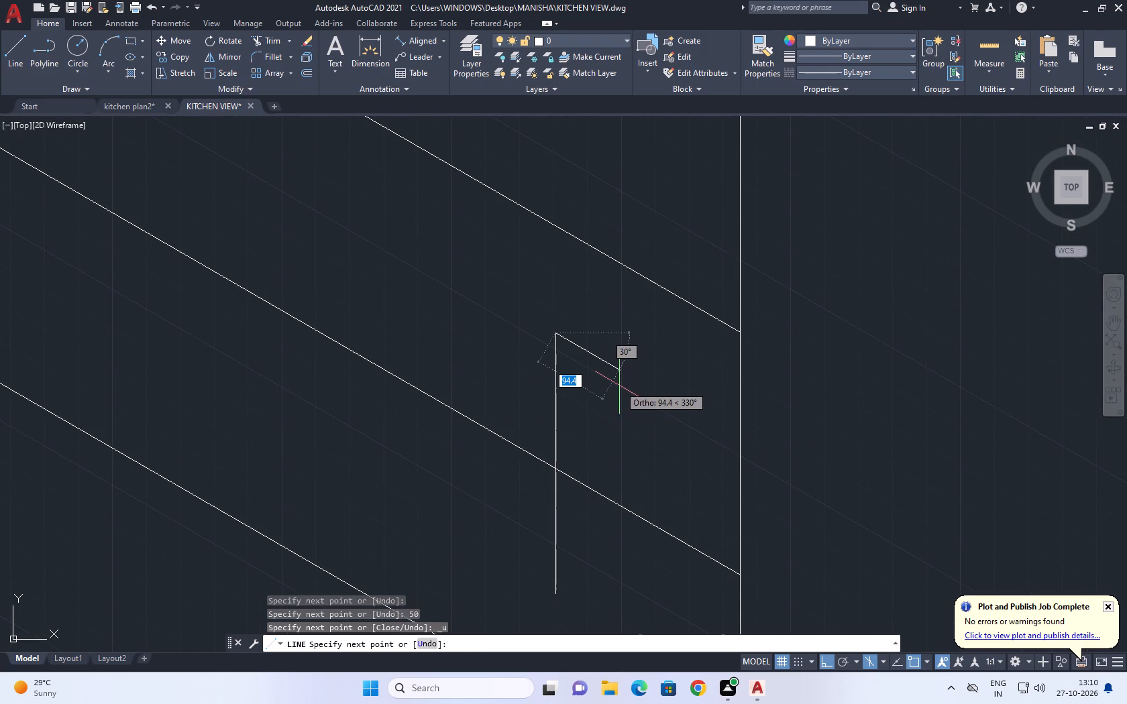
# Add a 30 mm top edge parallel to the adjoining wall and a vertical line about 335 mm down to form a narrow strip.
pyautogui.write('30')
pyautogui.press('Return')
pyautogui.moveTo(574, 497); pyautogui.dragTo(567, 461, button='middle')
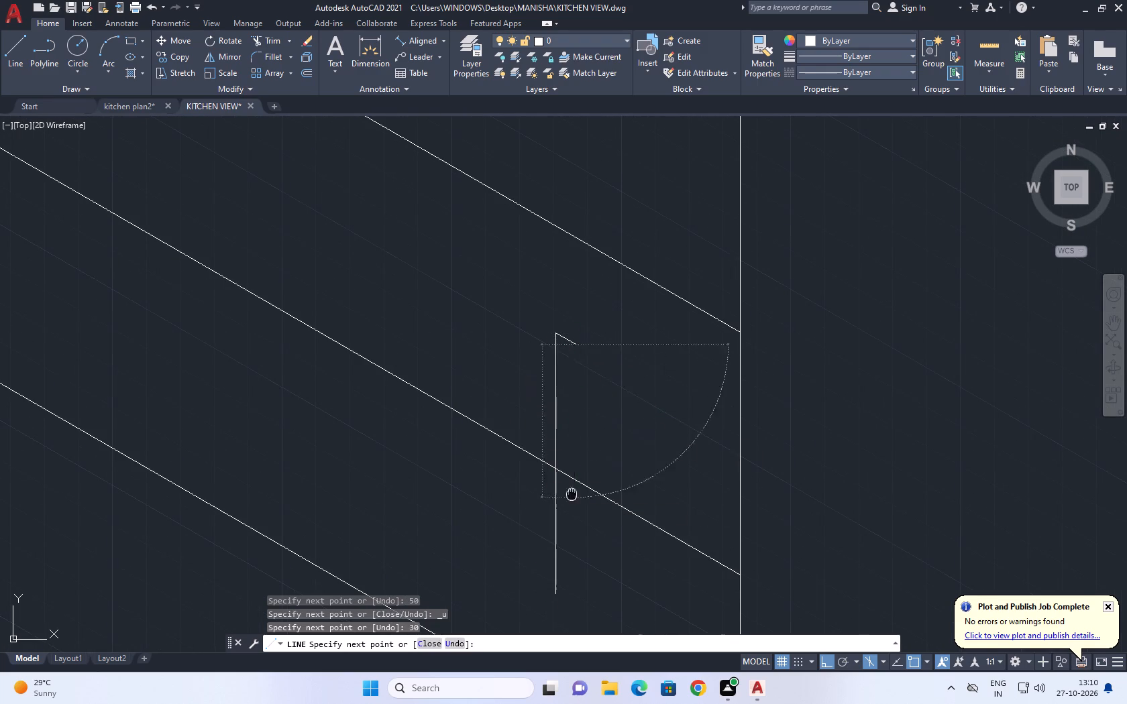
pyautogui.moveTo(567, 461); pyautogui.dragTo(554, 315, button='middle')
pyautogui.scroll(2, 538, 422)
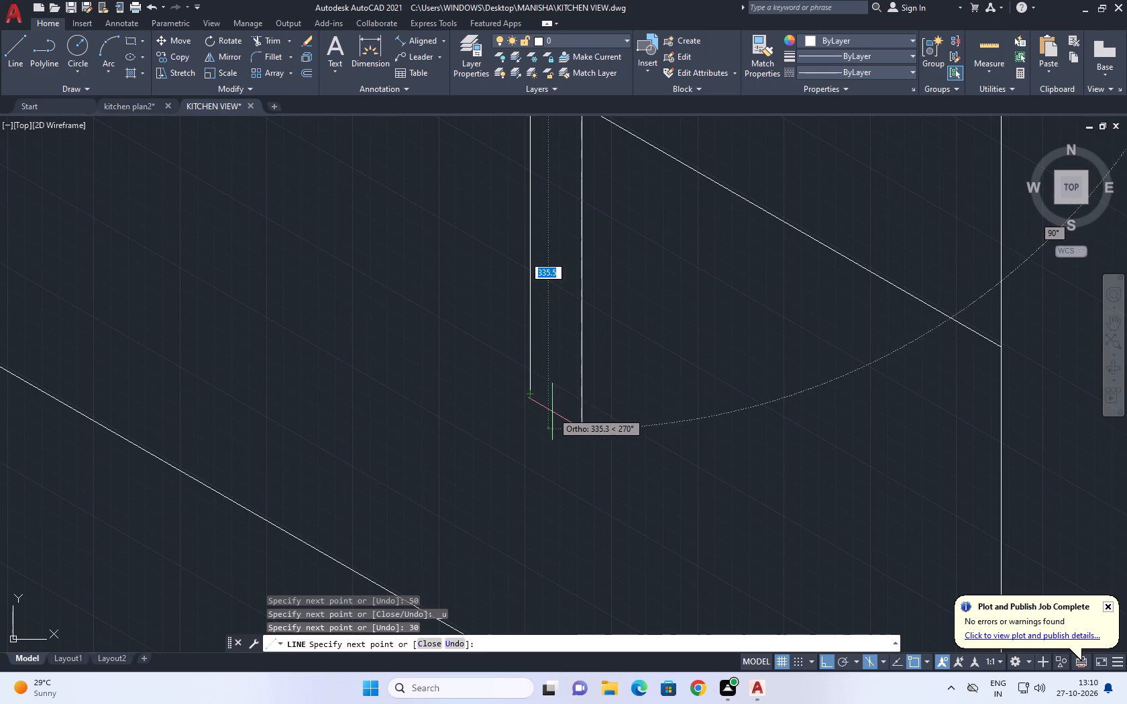
pyautogui.click(590, 436)
pyautogui.press('space')
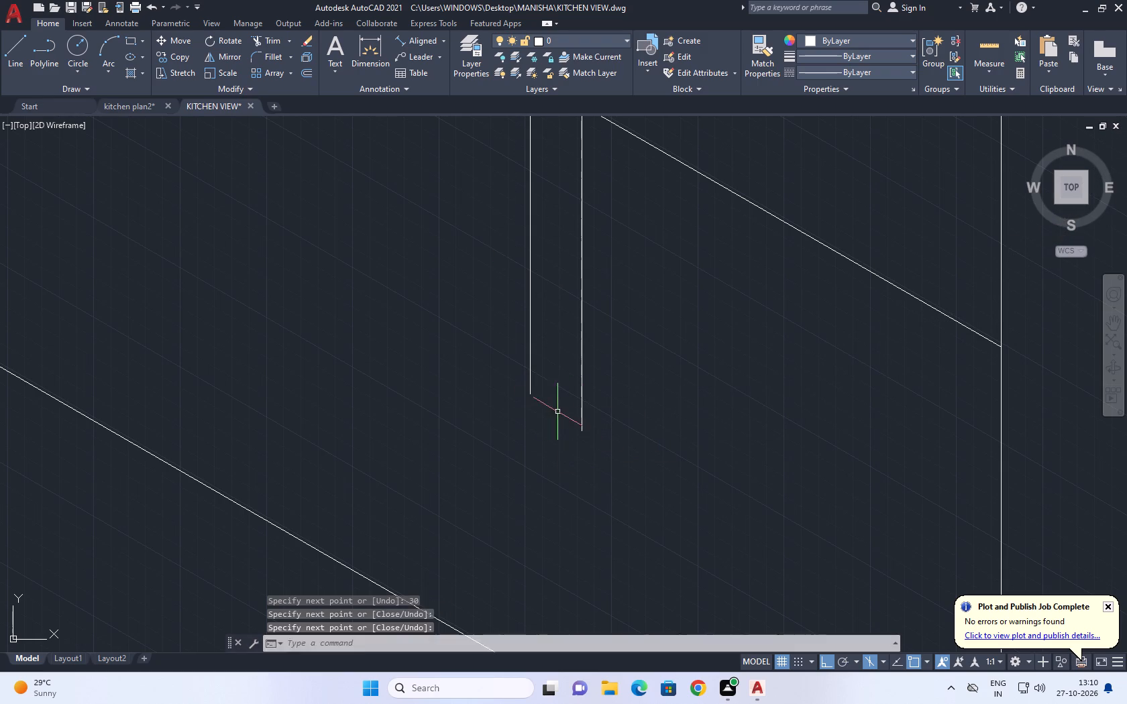
# Draw the strip's bottom edge from the first vertical's lower end, parallel to the adjoining wall and past the second vertical.
pyautogui.press('space')
pyautogui.click(530, 395)
pyautogui.click(660, 472)
pyautogui.press('space')
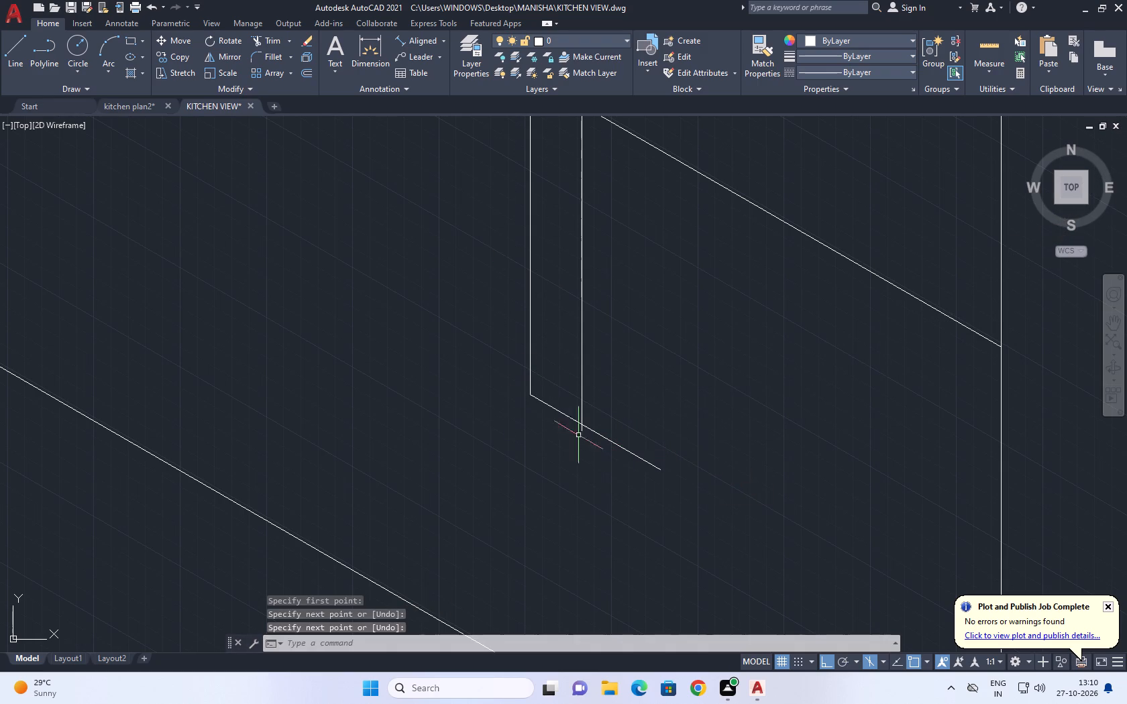
# Trim the overshooting ends of the second vertical and the bottom edge so the strip's lower corner closes cleanly.
pyautogui.write('TR')
pyautogui.press('space')
pyautogui.scroll(2, 552, 435)
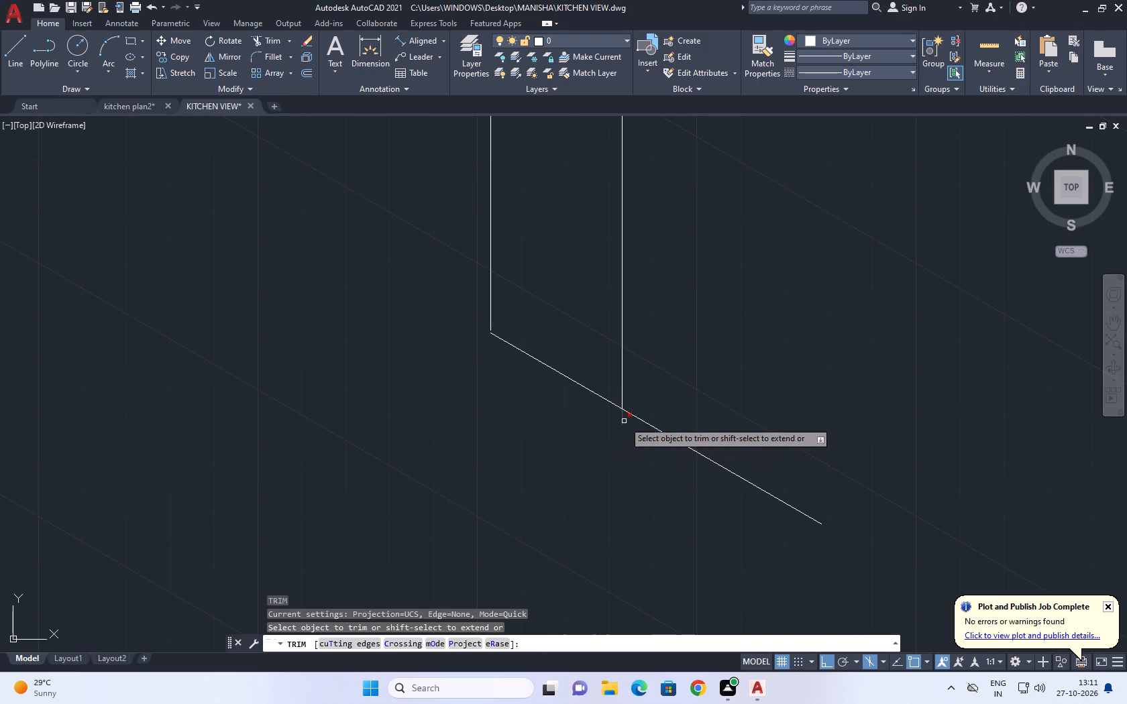
pyautogui.click(624, 421)
pyautogui.click(666, 419)
pyautogui.moveTo(639, 459); pyautogui.dragTo(645, 461)
pyautogui.scroll(-7, 849, 457)
pyautogui.press('Escape')
# Trim the counter's back edge line where it passes through the narrow vertical strip.
pyautogui.moveTo(811, 341); pyautogui.dragTo(784, 395, button='middle')
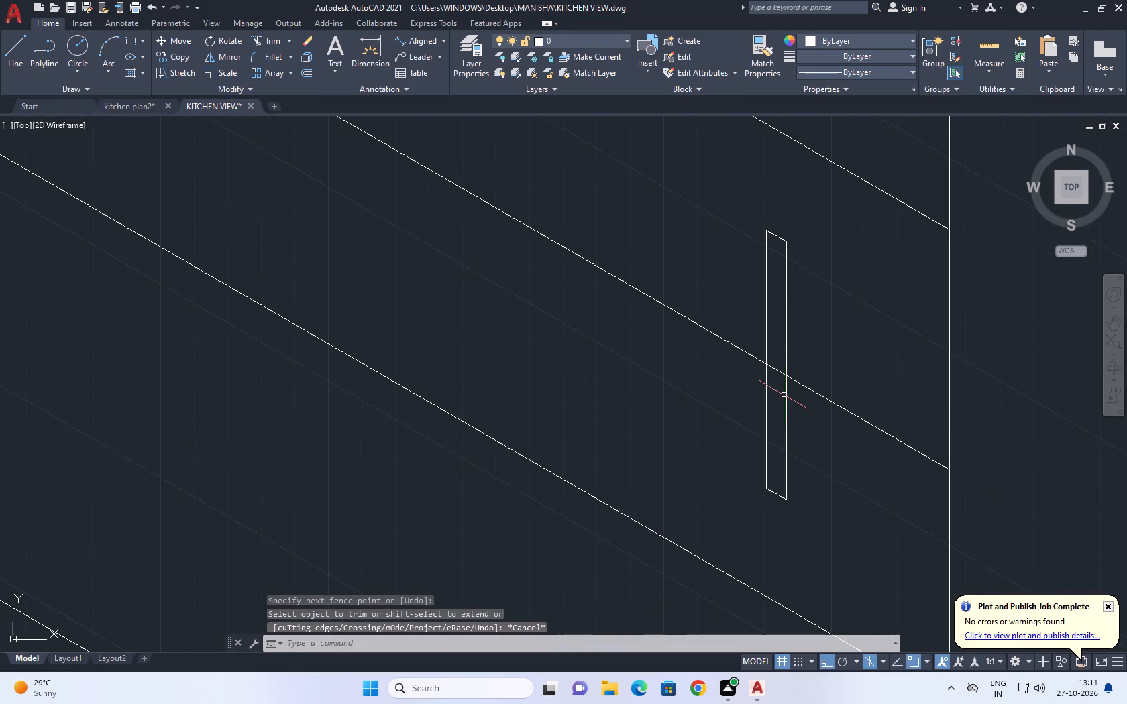
pyautogui.write('TR')
pyautogui.press('space')
pyautogui.moveTo(786, 406); pyautogui.dragTo(771, 424, button='middle')
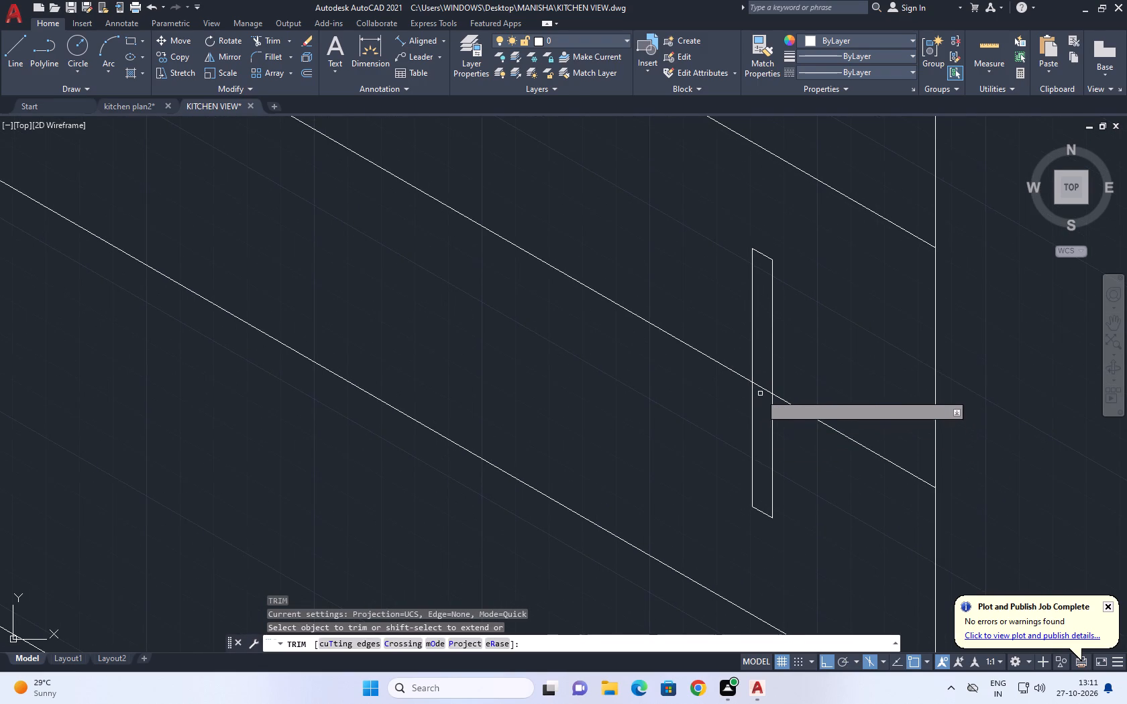
pyautogui.click(759, 388)
pyautogui.press('Escape')
# Draw a freehand upright ellipse, about twice as tall as wide, across the narrow strip's second vertical, below its top edge.
pyautogui.moveTo(768, 370); pyautogui.dragTo(770, 497, button='middle')
pyautogui.scroll(-1, 770, 497)
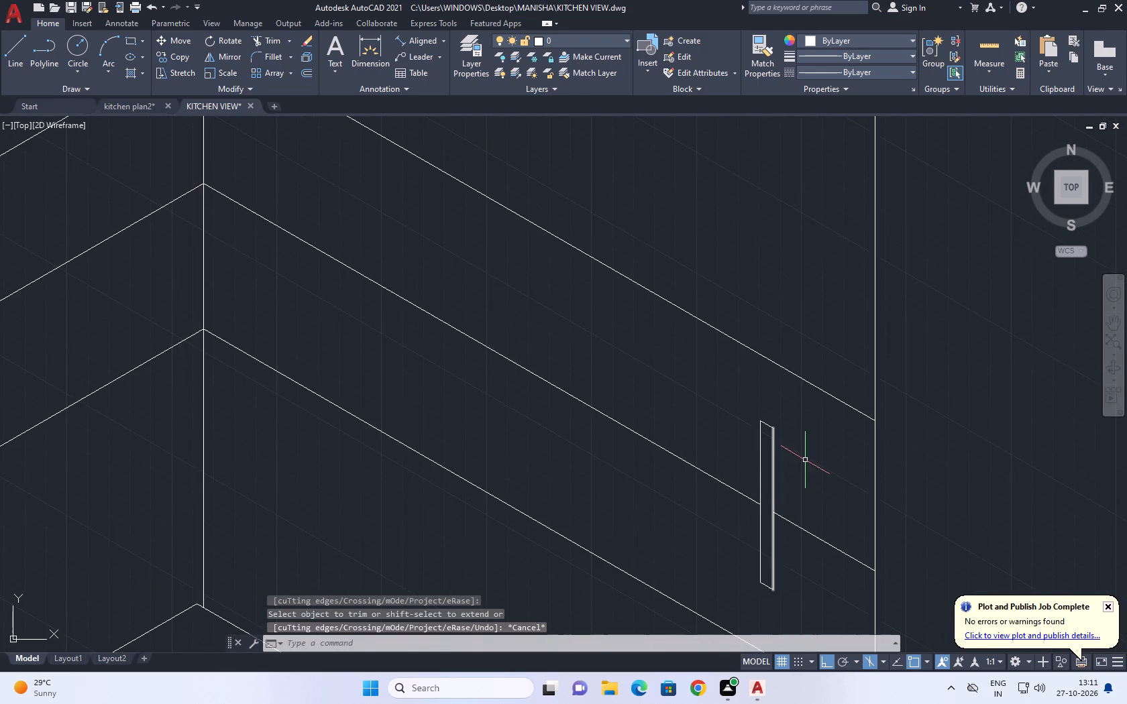
pyautogui.scroll(-1, 805, 459)
pyautogui.moveTo(805, 459); pyautogui.dragTo(760, 464, button='middle')
pyautogui.press('e')
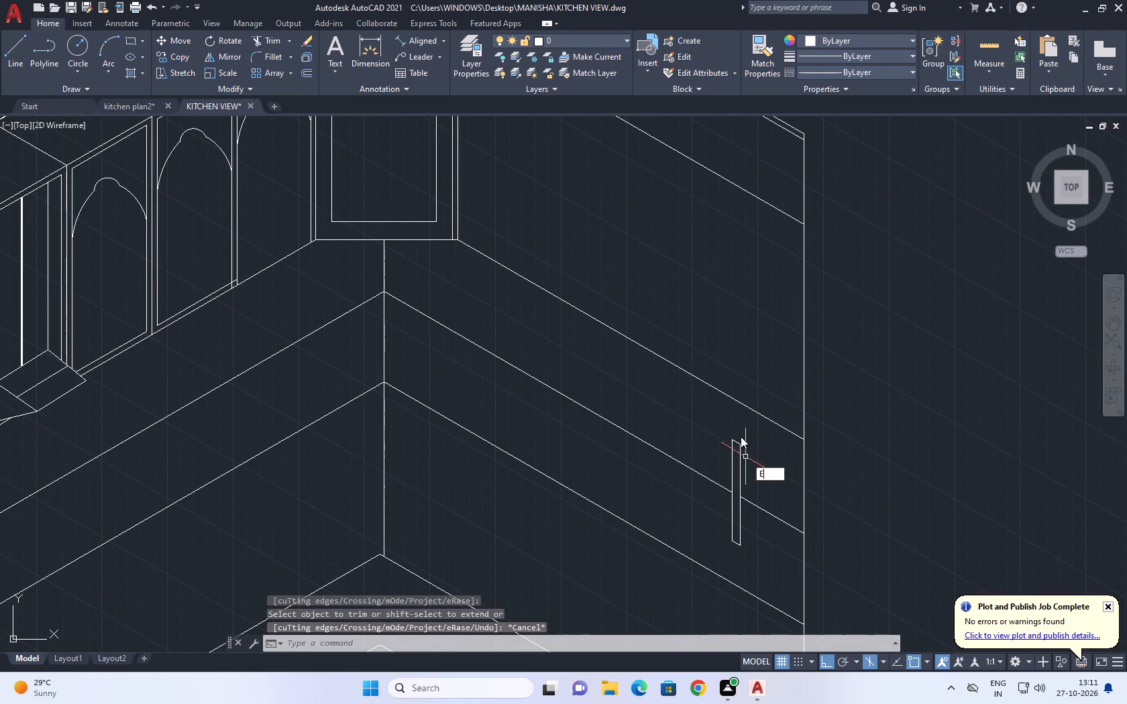
pyautogui.write('L')
pyautogui.press('space')
pyautogui.moveTo(743, 505); pyautogui.dragTo(687, 523, button='middle')
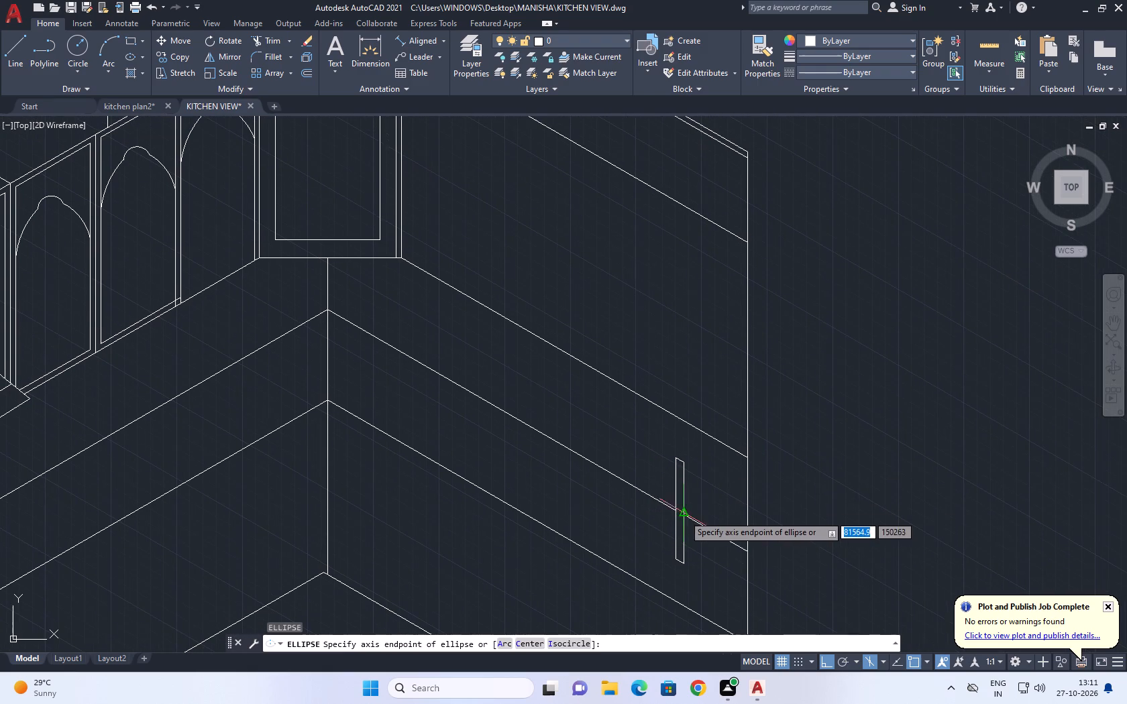
pyautogui.scroll(2, 674, 491)
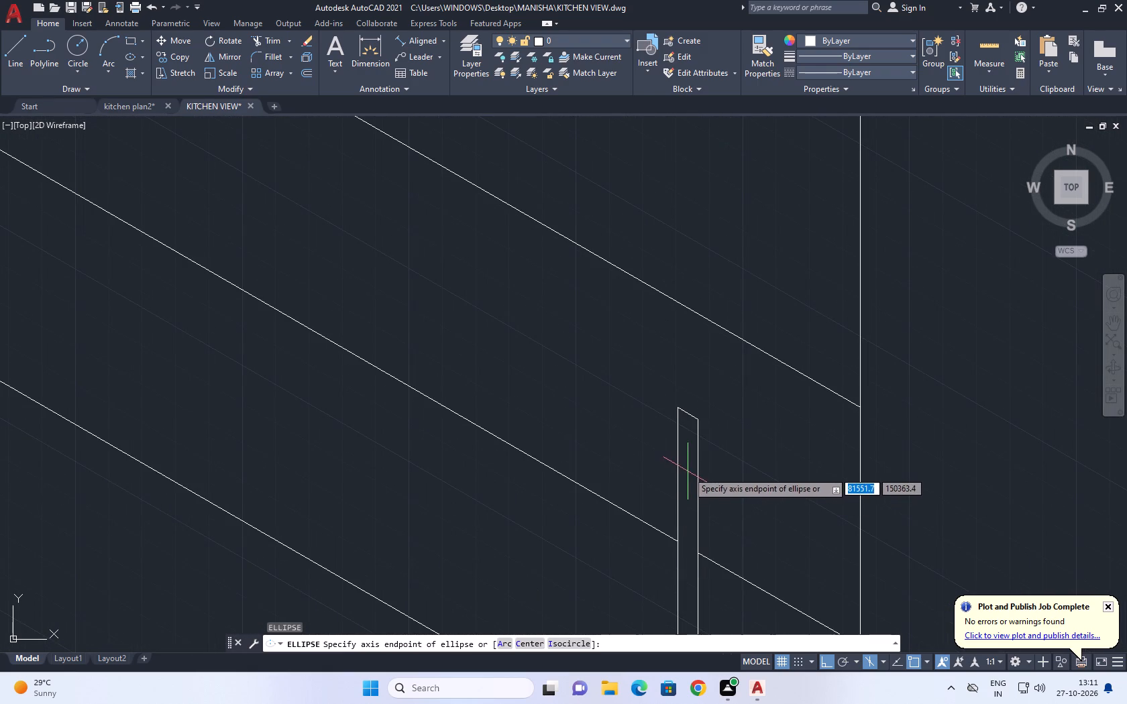
pyautogui.click(685, 478)
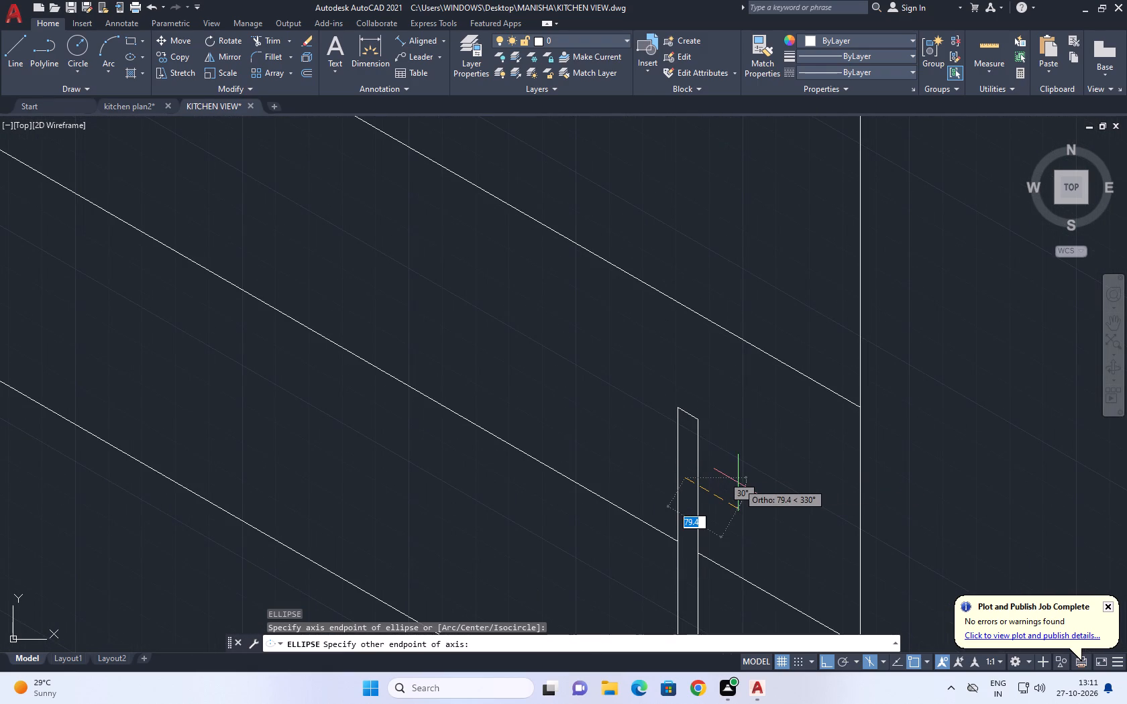
pyautogui.press('F5')
pyautogui.press('F8')
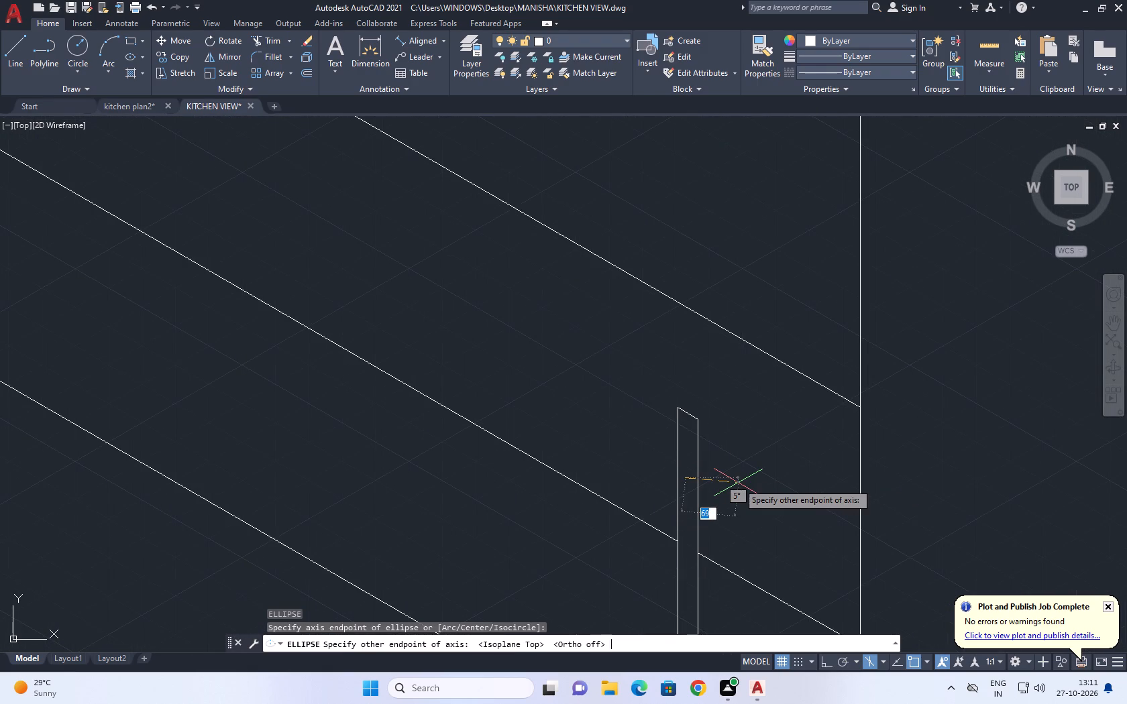
pyautogui.click(725, 475)
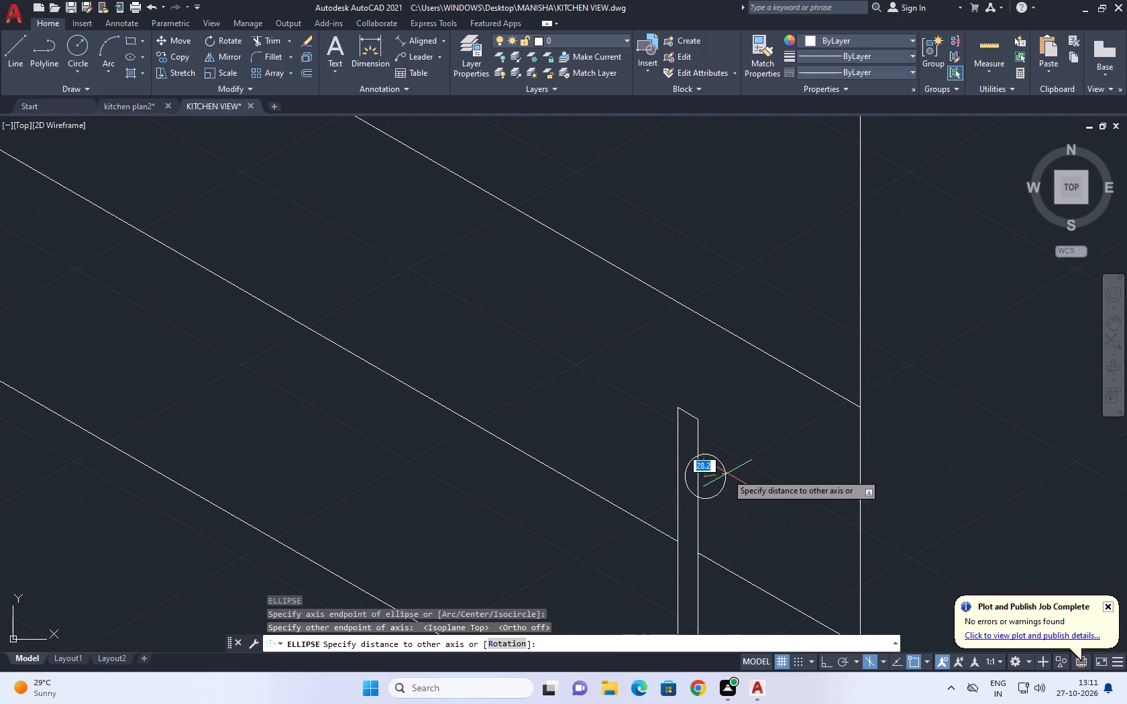
pyautogui.scroll(1, 727, 473)
pyautogui.click(749, 449)
# Rotate the ellipse a quarter turn about its centre so its long axis lies roughly horizontal.
pyautogui.click(720, 484)
pyautogui.click(698, 441)
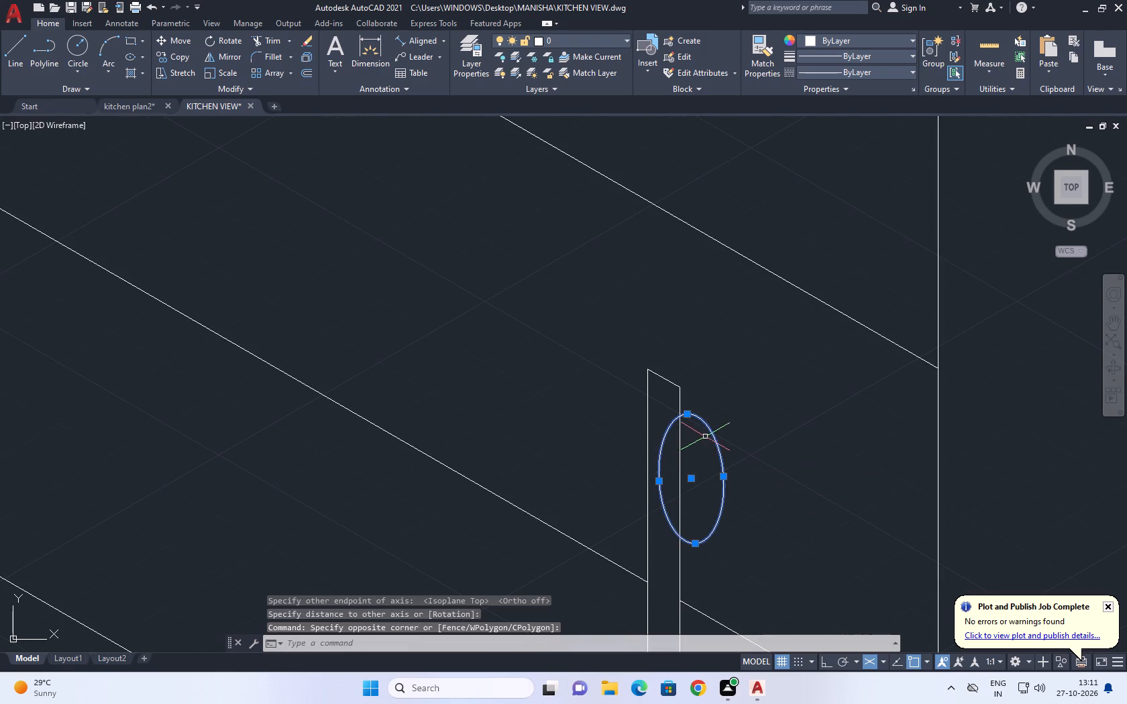
pyautogui.click(224, 32)
pyautogui.click(229, 40)
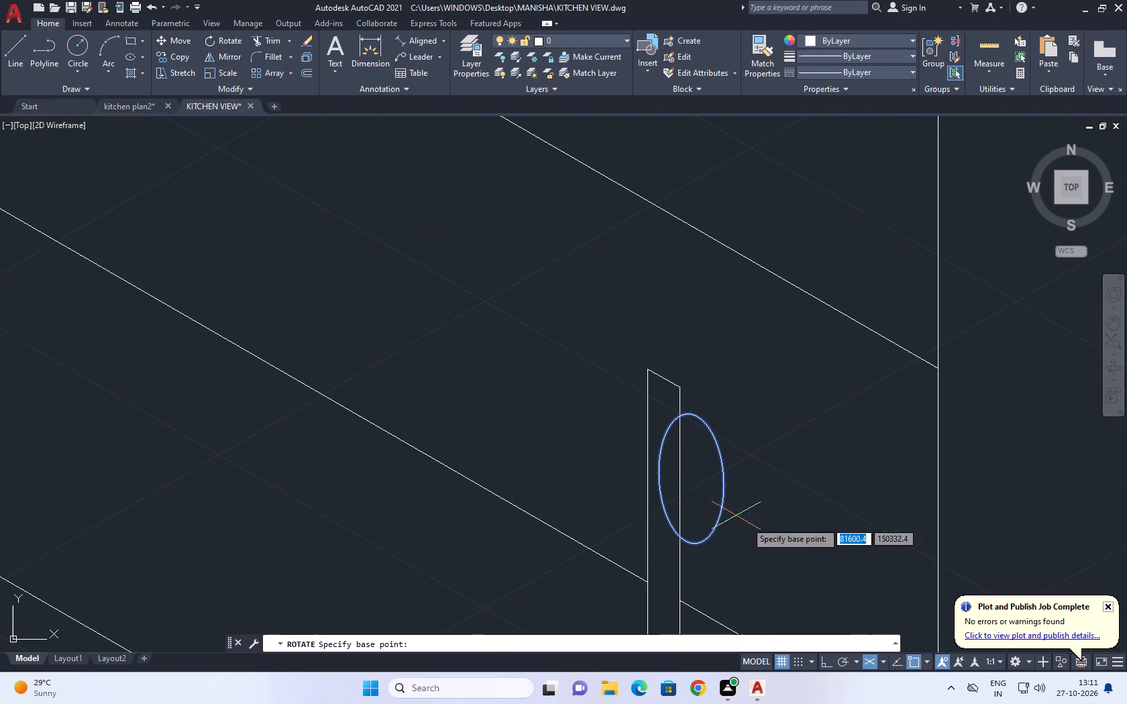
pyautogui.click(692, 477)
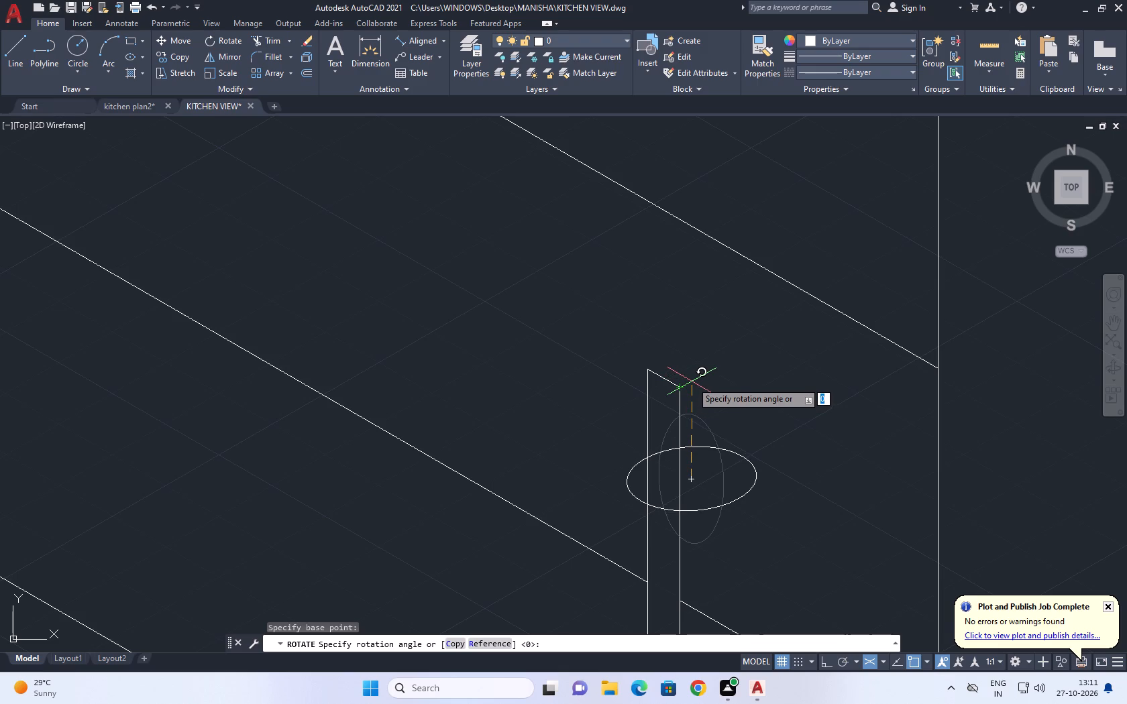
pyautogui.press('F8')
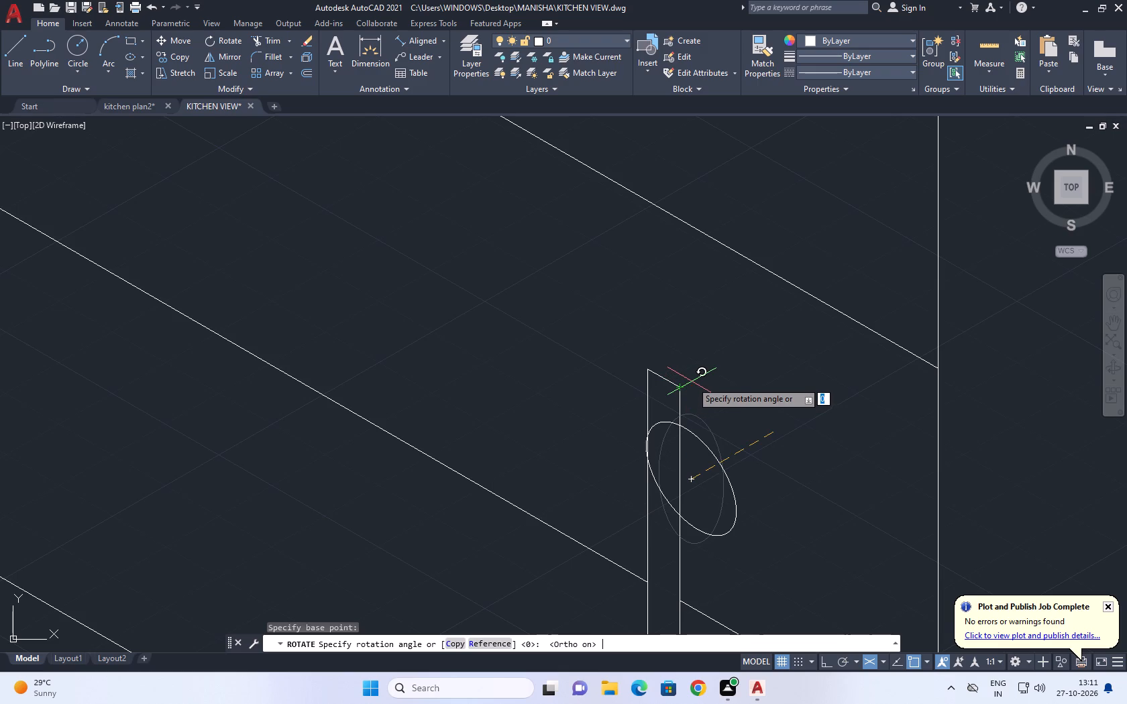
pyautogui.press('F5')
pyautogui.moveTo(693, 382); pyautogui.dragTo(684, 373)
pyautogui.moveTo(708, 518); pyautogui.dragTo(697, 338, button='middle')
# Move the ellipse along the isometric axis and down so it is centred across the narrow strip.
pyautogui.moveTo(706, 361); pyautogui.dragTo(706, 347)
pyautogui.moveTo(701, 327); pyautogui.dragTo(697, 318)
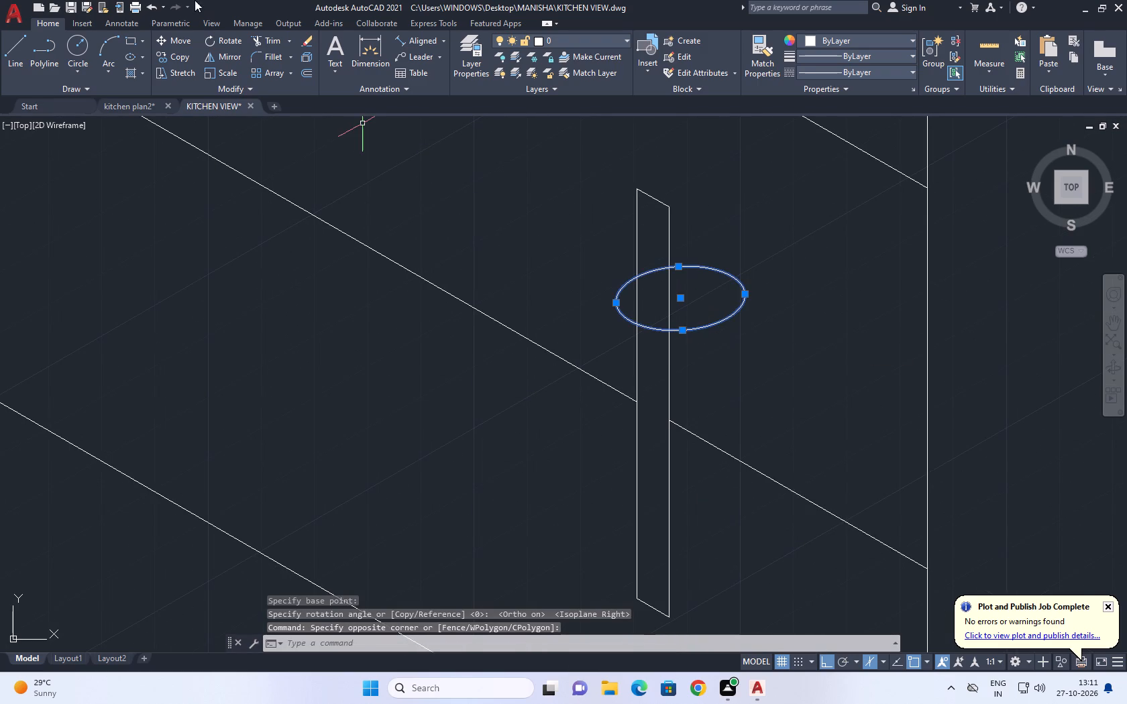
pyautogui.click(171, 38)
pyautogui.click(763, 280)
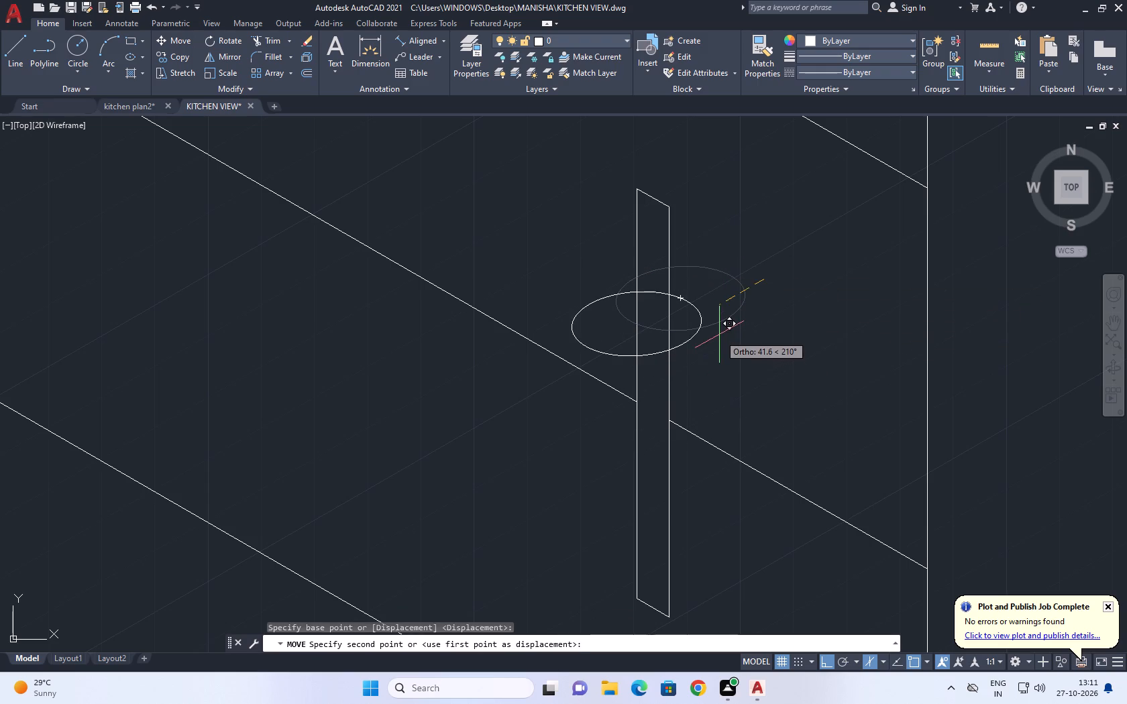
pyautogui.click(731, 345)
pyautogui.scroll(2, 700, 360)
pyautogui.click(730, 406)
pyautogui.click(693, 353)
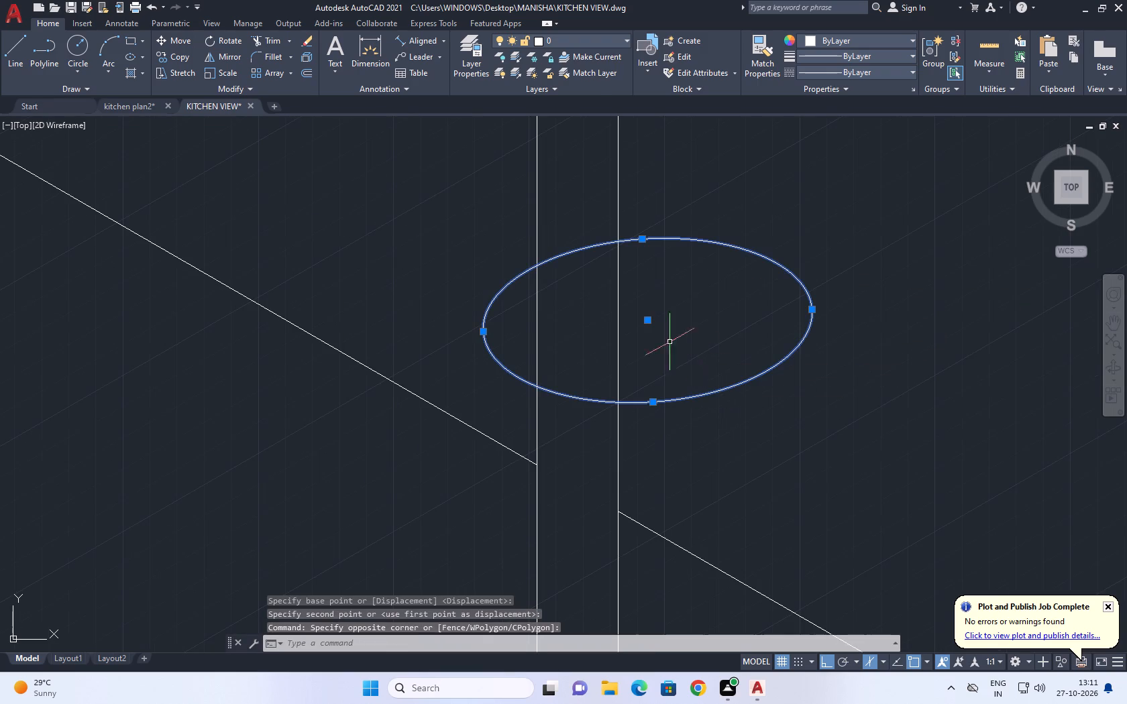
pyautogui.click(186, 44)
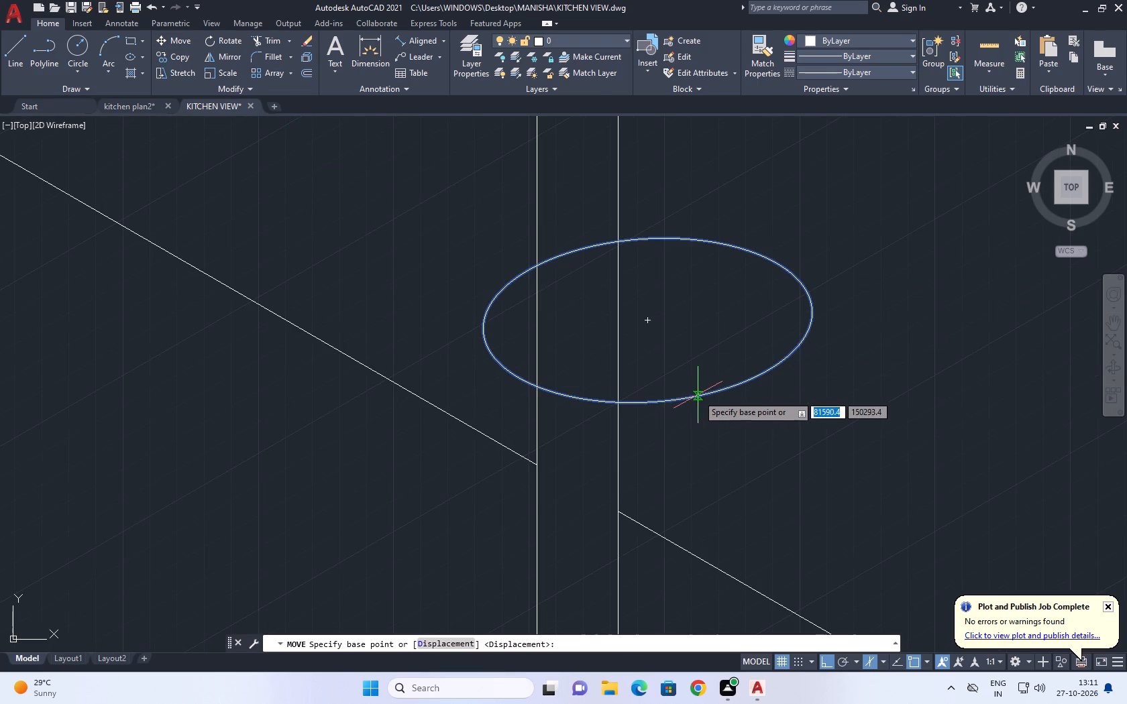
pyautogui.click(655, 401)
pyautogui.click(584, 375)
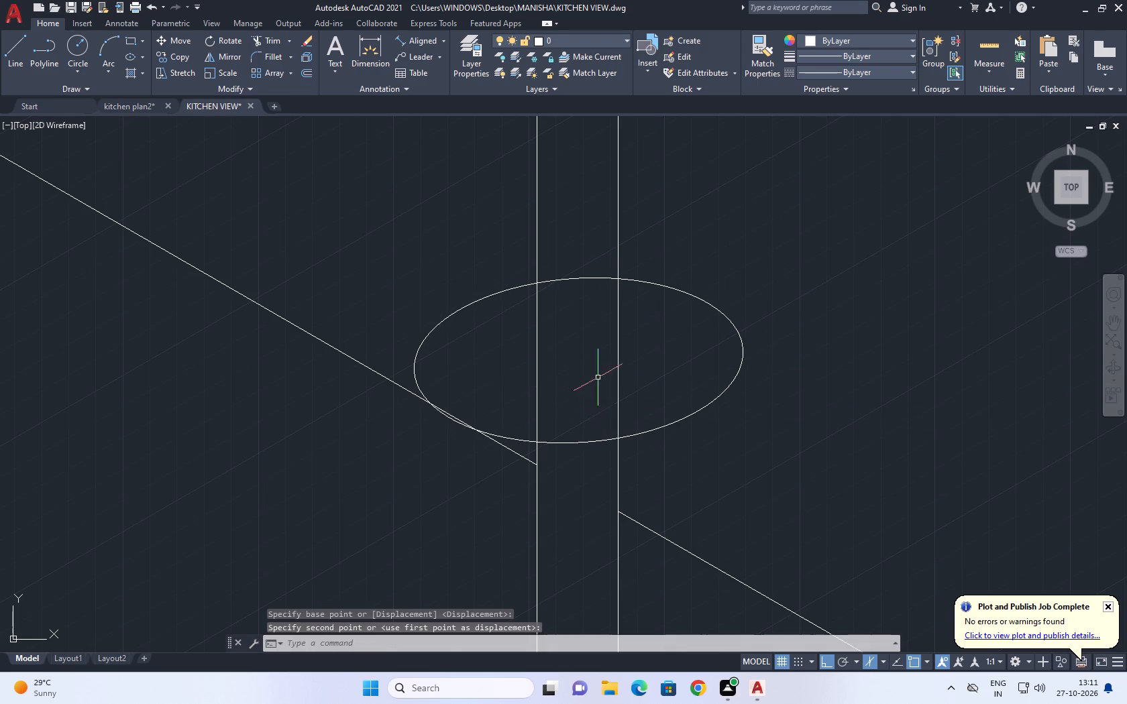
# Move the ellipse straight up a short distance so it clears the counter's back edge line.
pyautogui.click(591, 446)
pyautogui.click(576, 416)
pyautogui.click(170, 43)
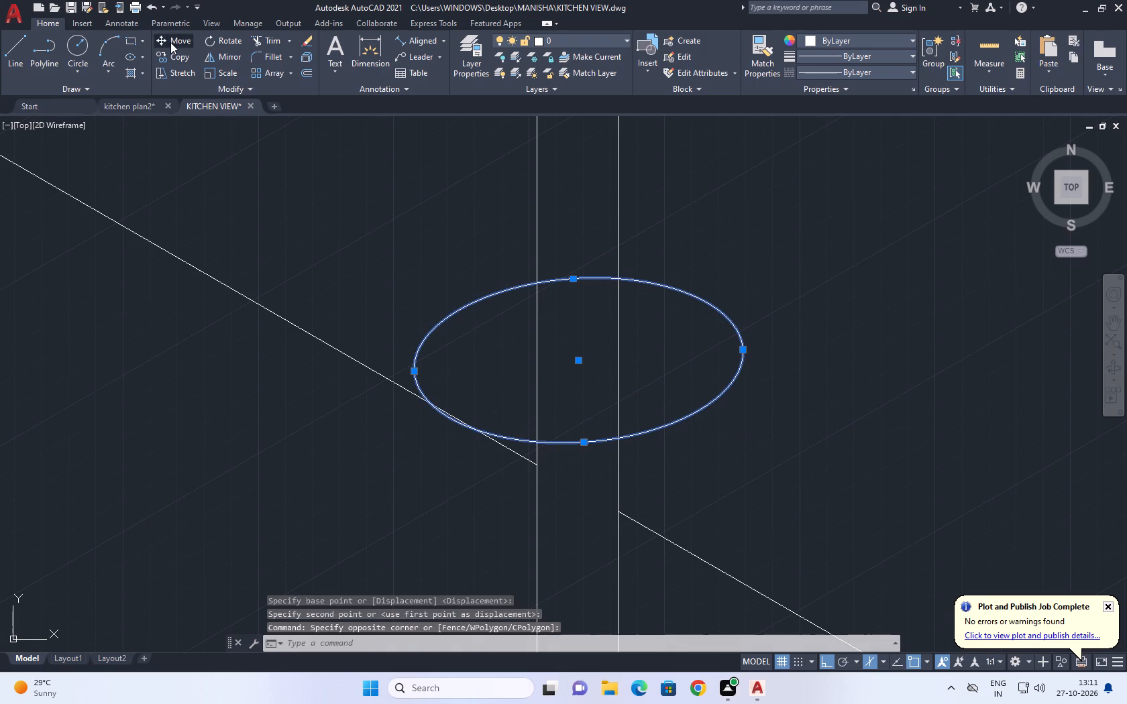
pyautogui.click(586, 512)
pyautogui.click(590, 469)
# Copy the ellipse three times straight up at roughly equal spacing, the topmost about 41 mm above the original.
pyautogui.moveTo(561, 366); pyautogui.dragTo(543, 428, button='middle')
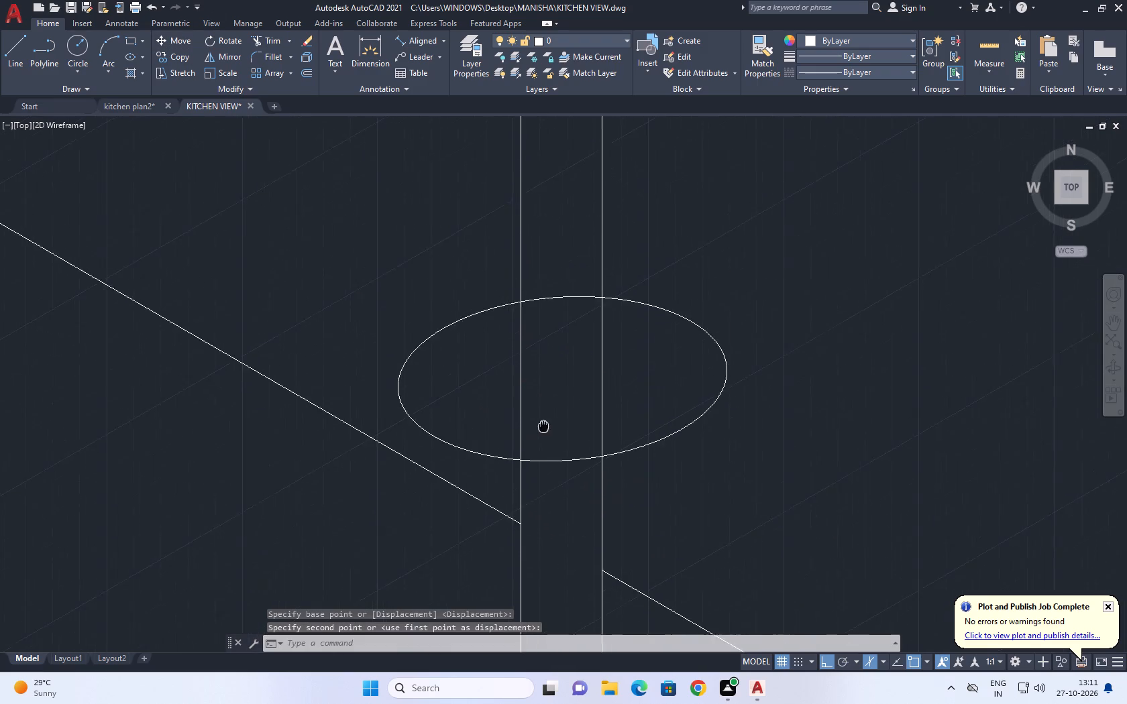
pyautogui.moveTo(543, 428); pyautogui.dragTo(496, 457, button='middle')
pyautogui.click(625, 469)
pyautogui.click(612, 444)
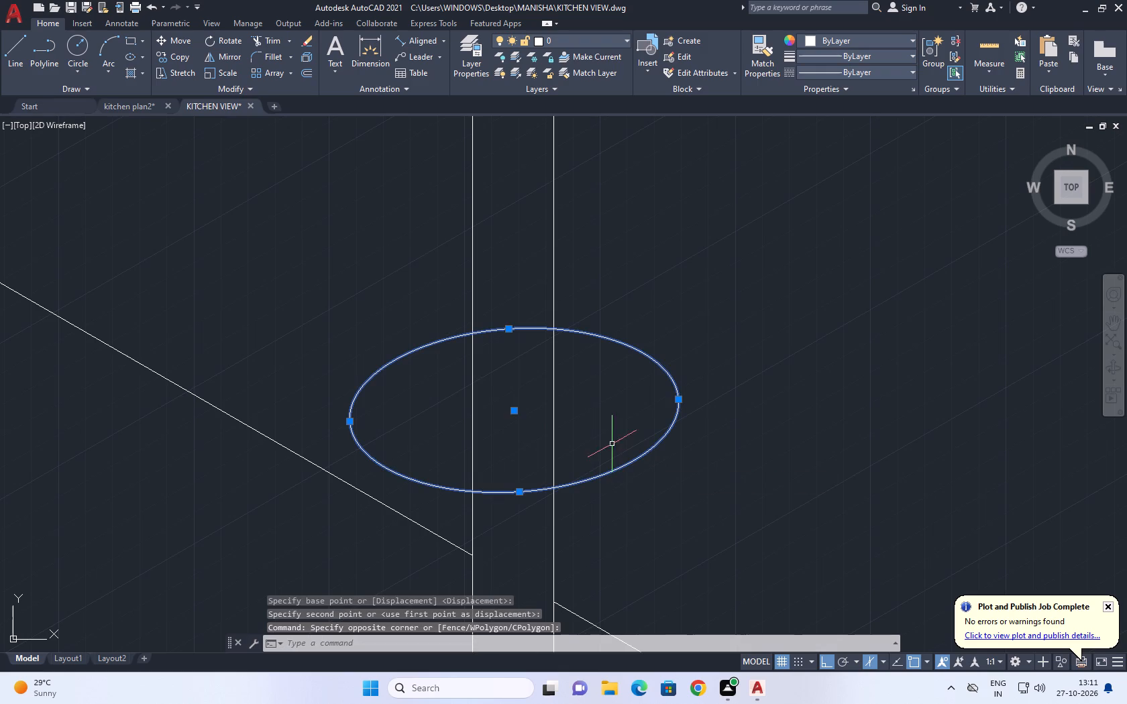
pyautogui.click(177, 56)
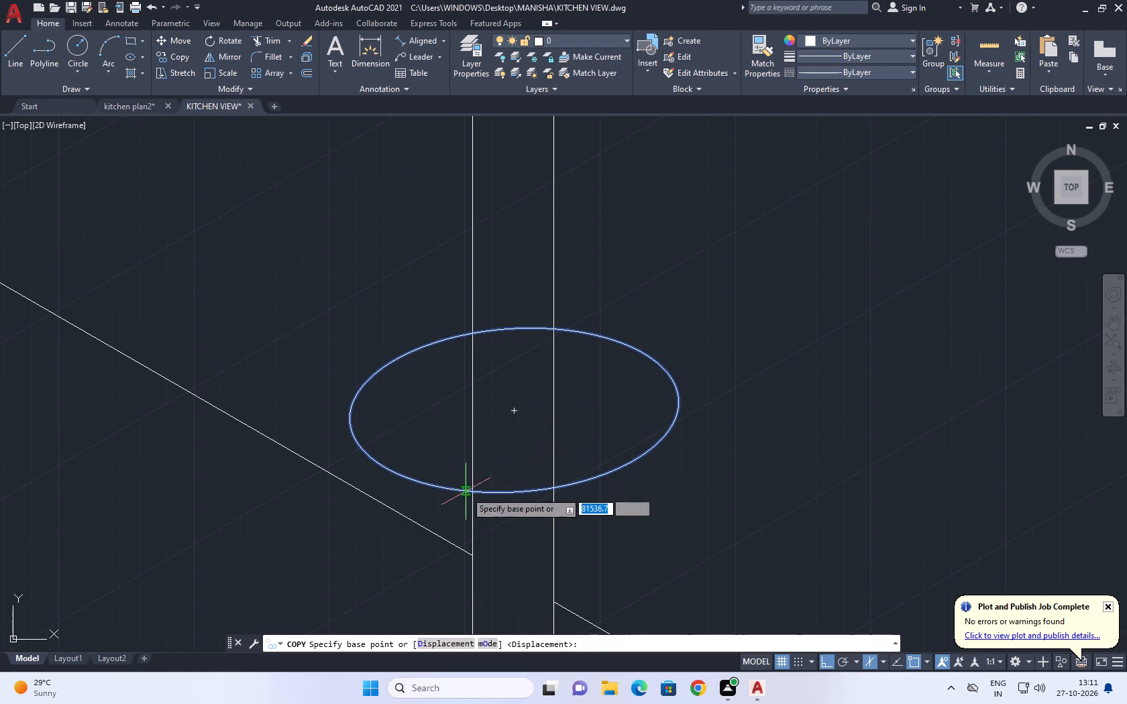
pyautogui.click(472, 487)
pyautogui.click(476, 447)
pyautogui.click(487, 397)
pyautogui.click(504, 346)
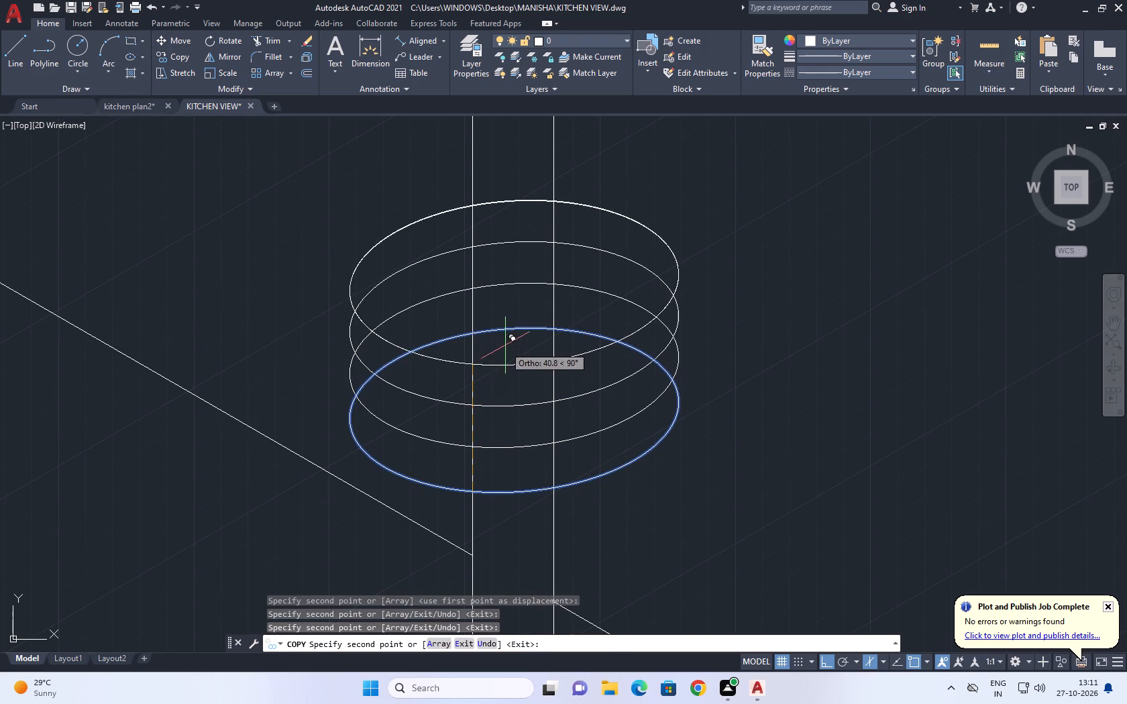
pyautogui.rightClick(606, 365)
pyautogui.click(670, 386)
# Draw a slanted line from the top ellipse's left side to the bottom ellipse's lower-left curve, with Ortho off.
pyautogui.moveTo(628, 356); pyautogui.dragTo(643, 400, button='middle')
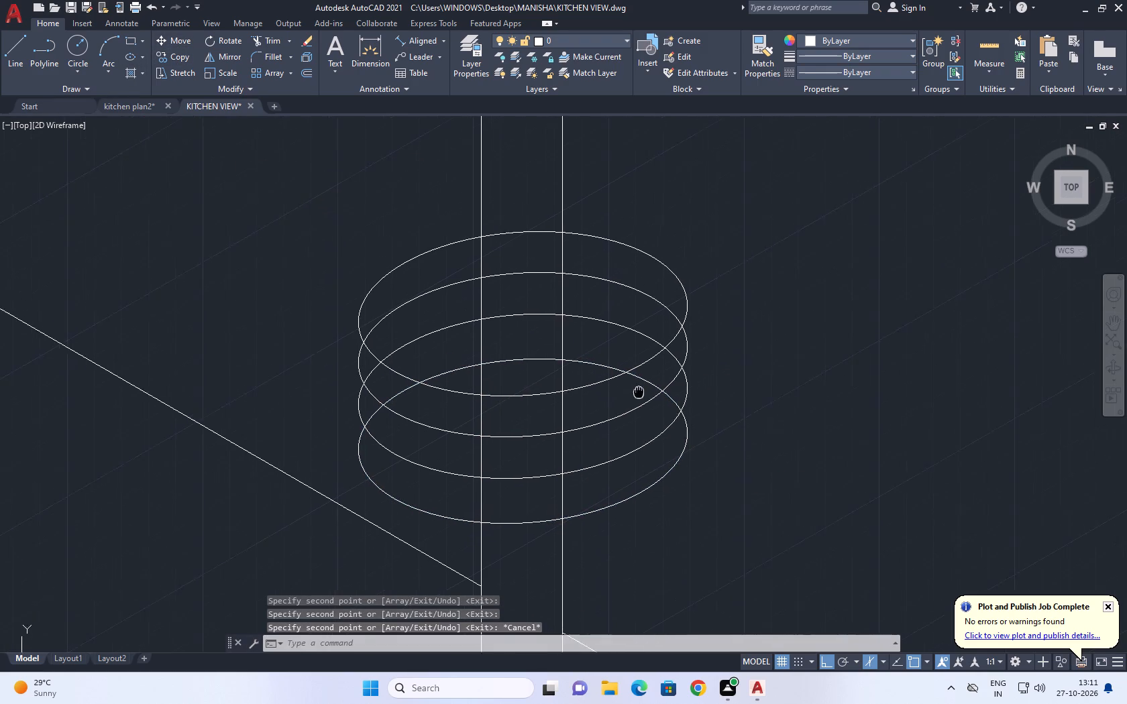
pyautogui.moveTo(643, 400); pyautogui.dragTo(663, 434, button='middle')
pyautogui.click(4, 46)
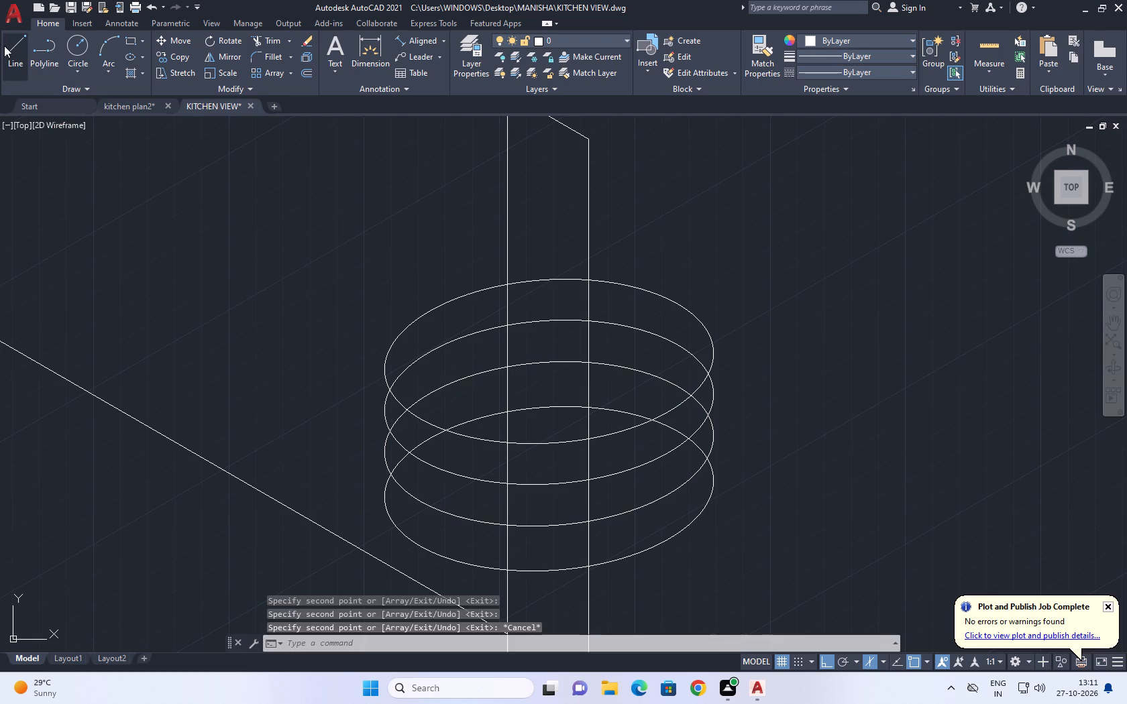
pyautogui.click(385, 369)
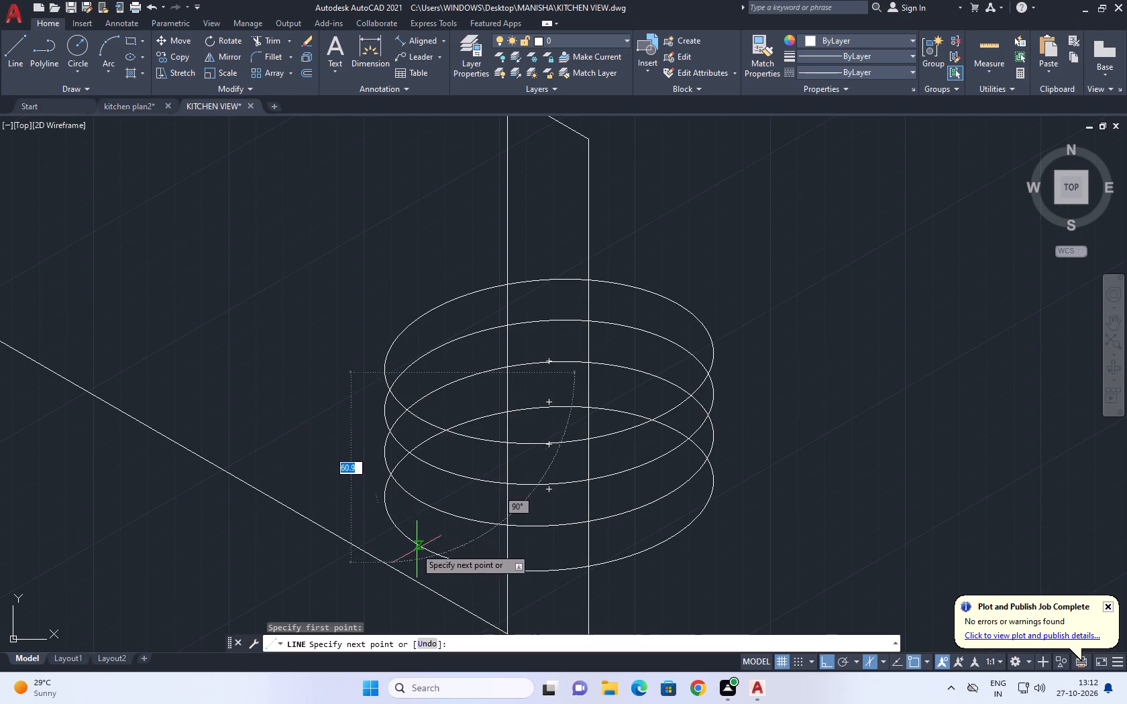
pyautogui.press('F8')
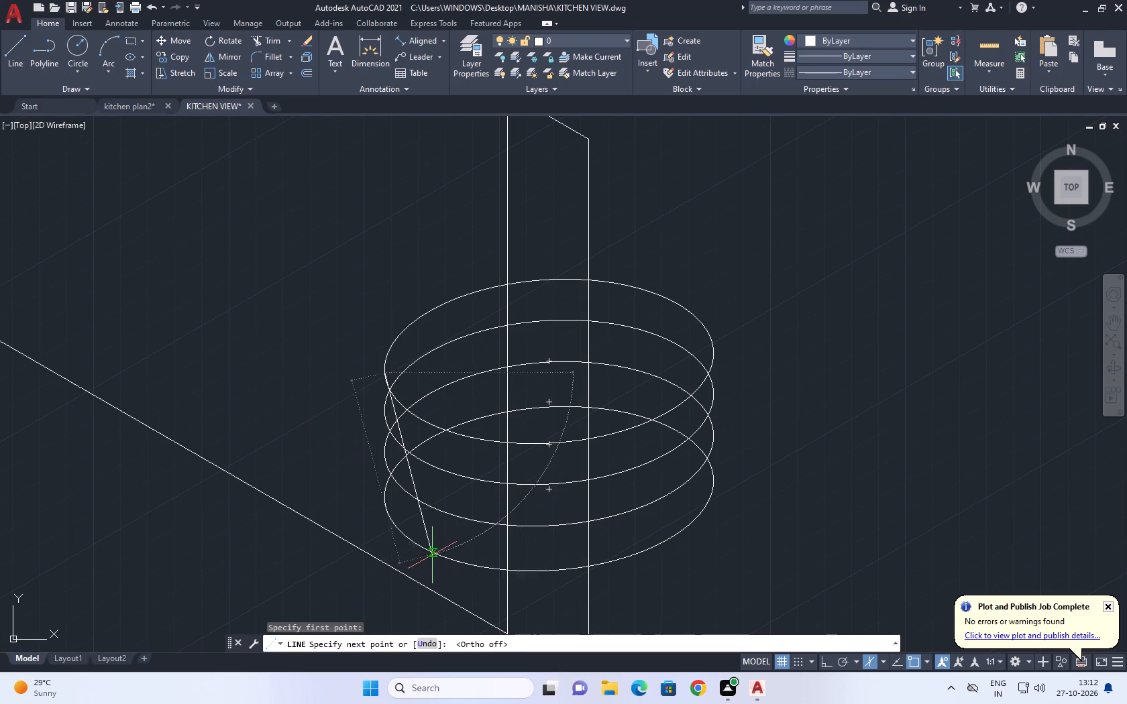
pyautogui.click(432, 555)
pyautogui.moveTo(439, 550); pyautogui.dragTo(188, 475, button='middle')
pyautogui.rightClick(235, 467)
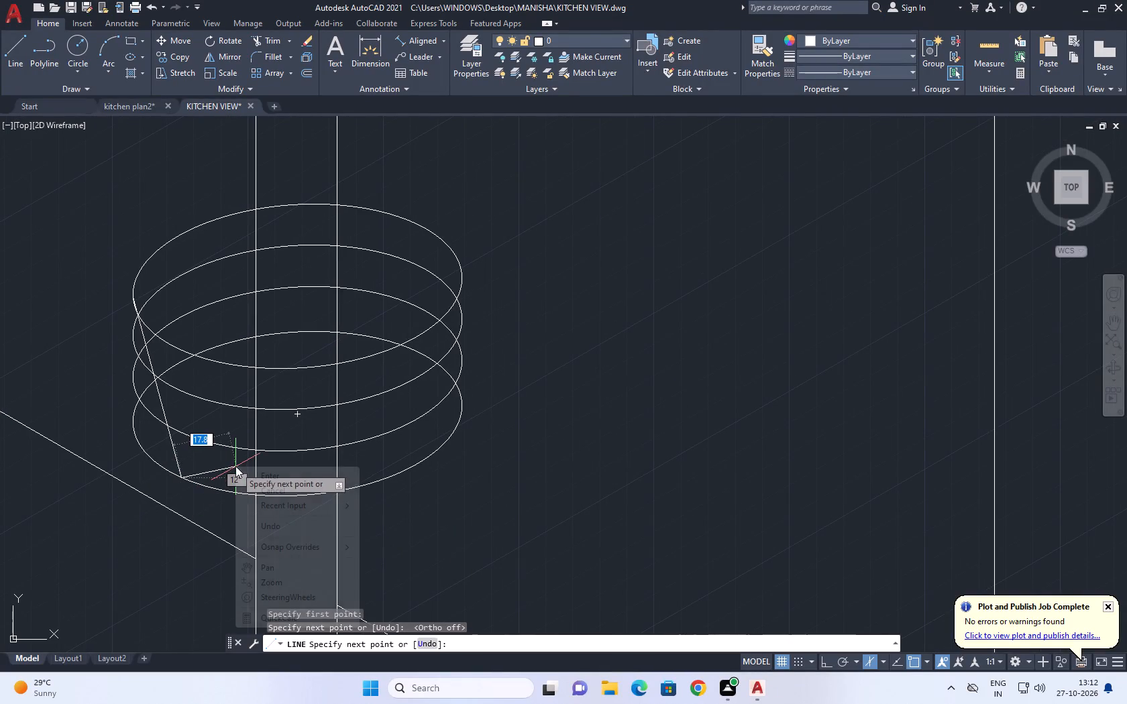
pyautogui.click(296, 482)
# Draw a matching slanted line from the right side of the top ellipse to the bottom ellipse's lower-right curve.
pyautogui.scroll(-3, 452, 416)
pyautogui.moveTo(517, 424); pyautogui.dragTo(523, 467, button='middle')
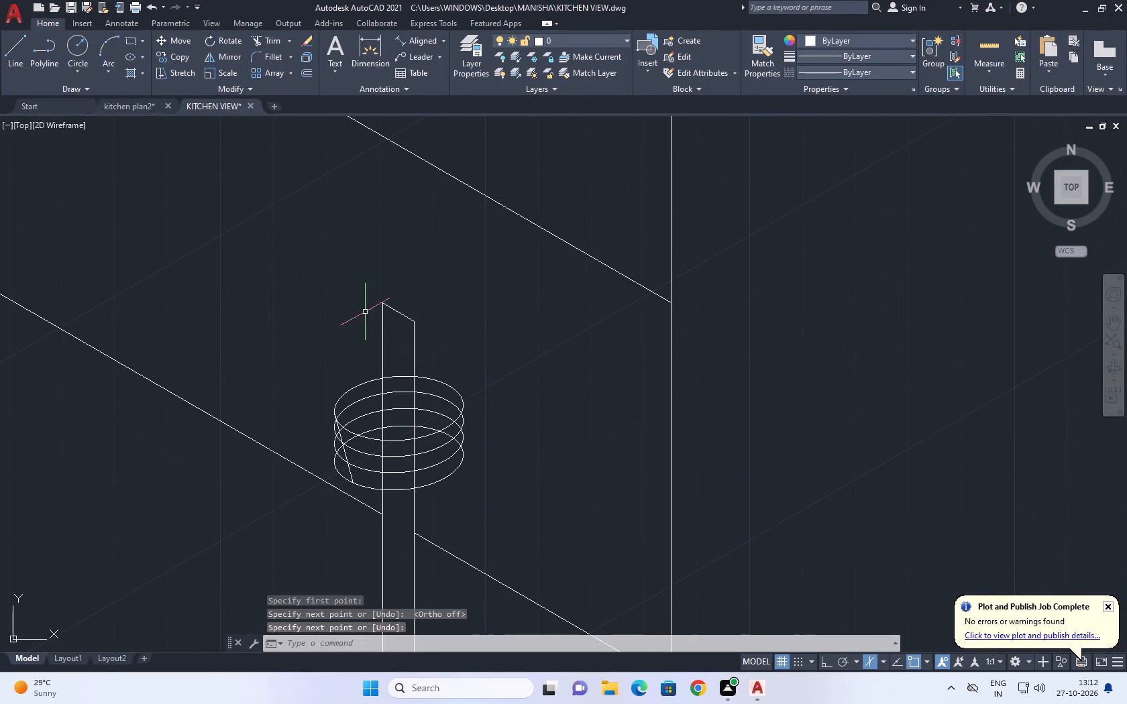
pyautogui.click(24, 42)
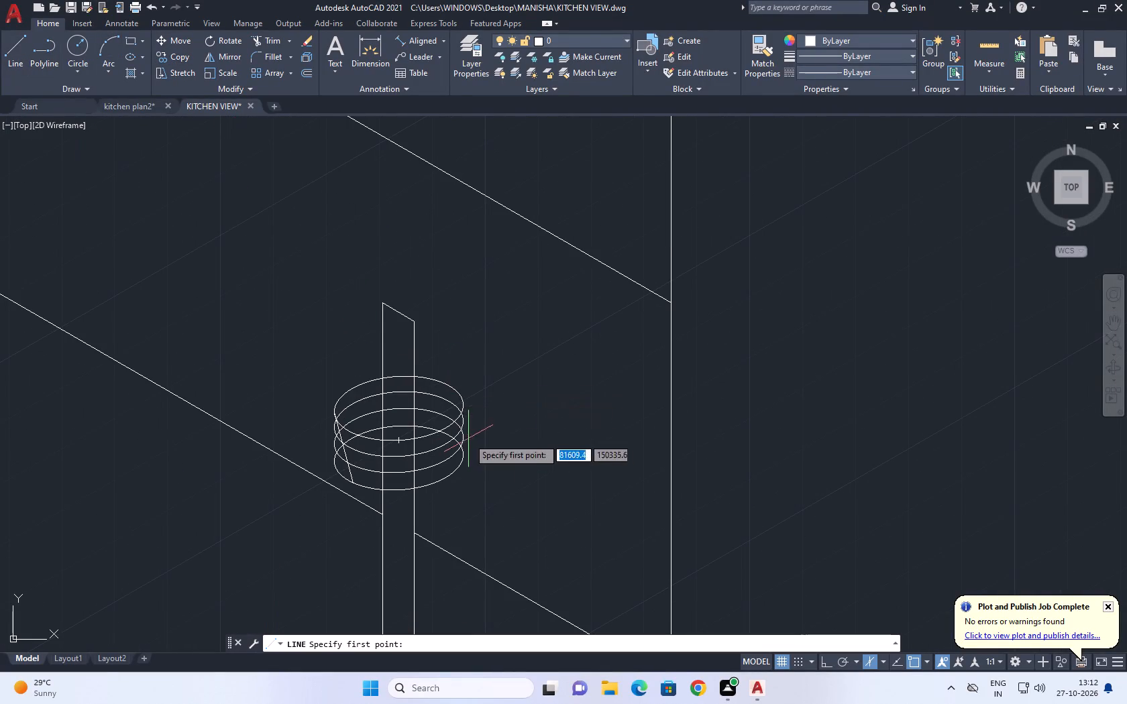
pyautogui.click(460, 410)
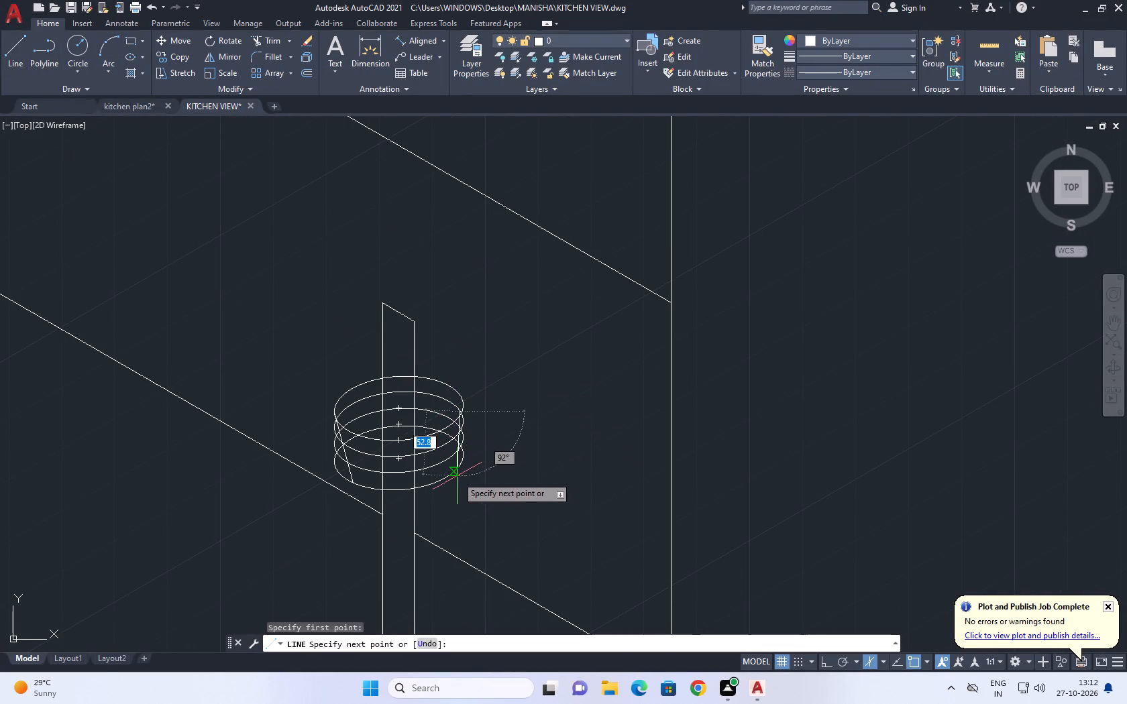
pyautogui.click(451, 471)
pyautogui.rightClick(482, 436)
pyautogui.click(535, 460)
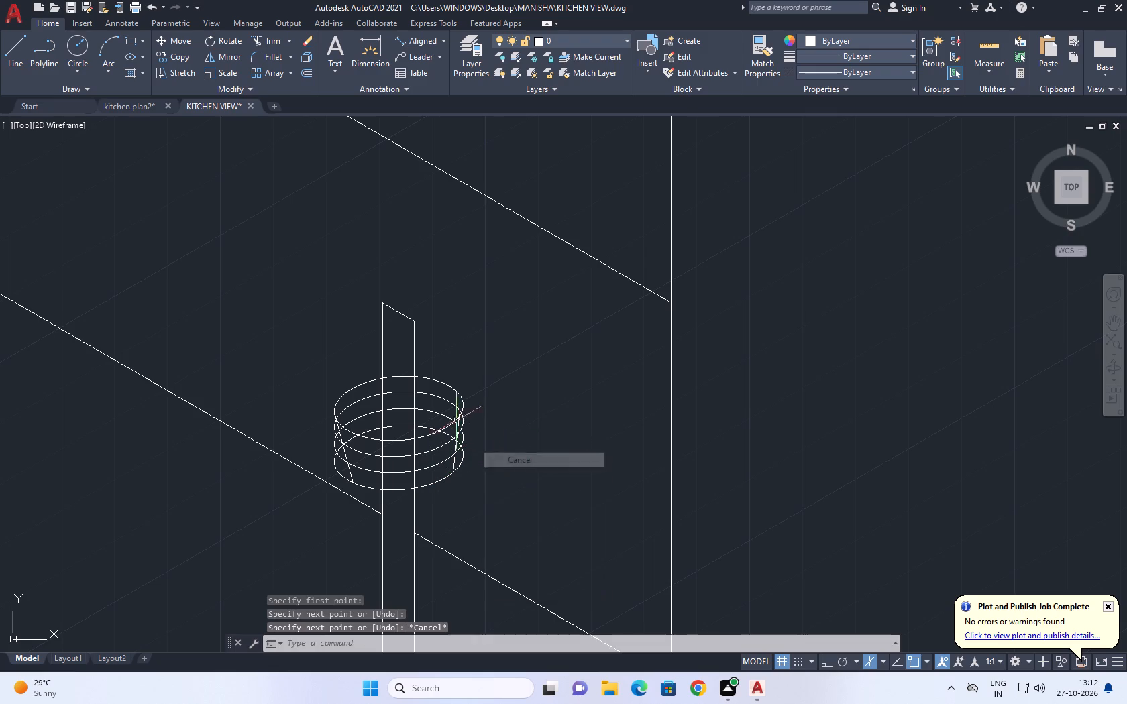
# Draw another line outside the previous one, from the top ellipse's right side down to the bottom ellipse's right side.
pyautogui.scroll(2, 422, 436)
pyautogui.moveTo(549, 439); pyautogui.dragTo(523, 402, button='middle')
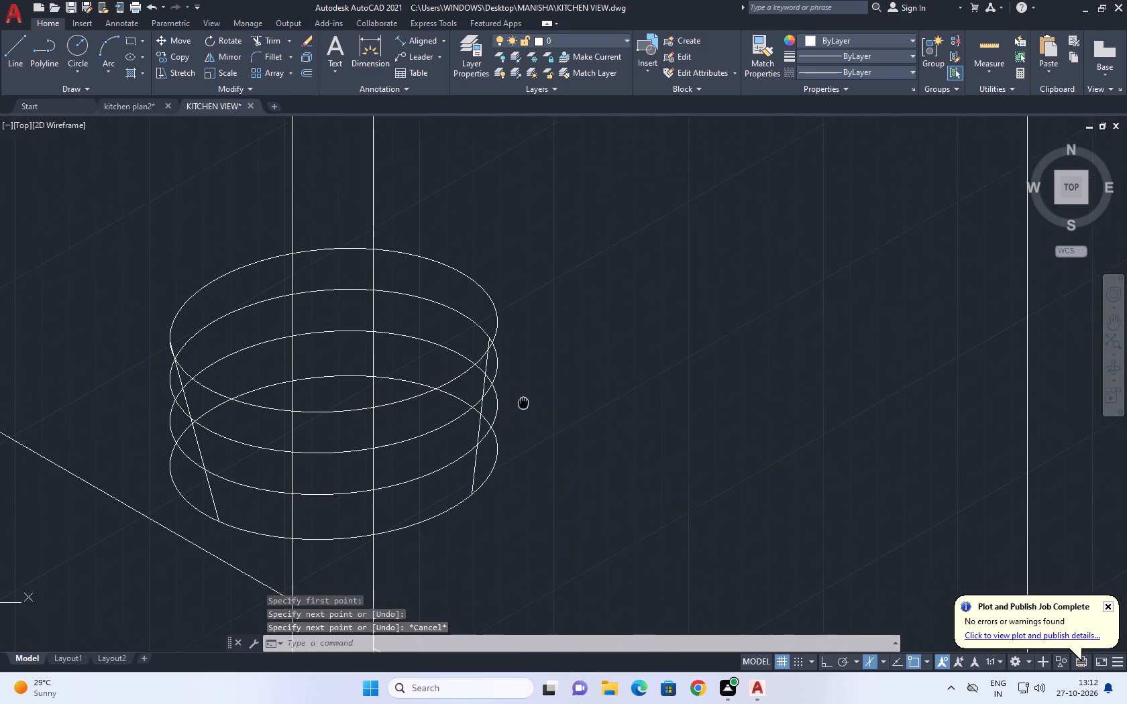
pyautogui.moveTo(523, 402); pyautogui.dragTo(500, 358, button='middle')
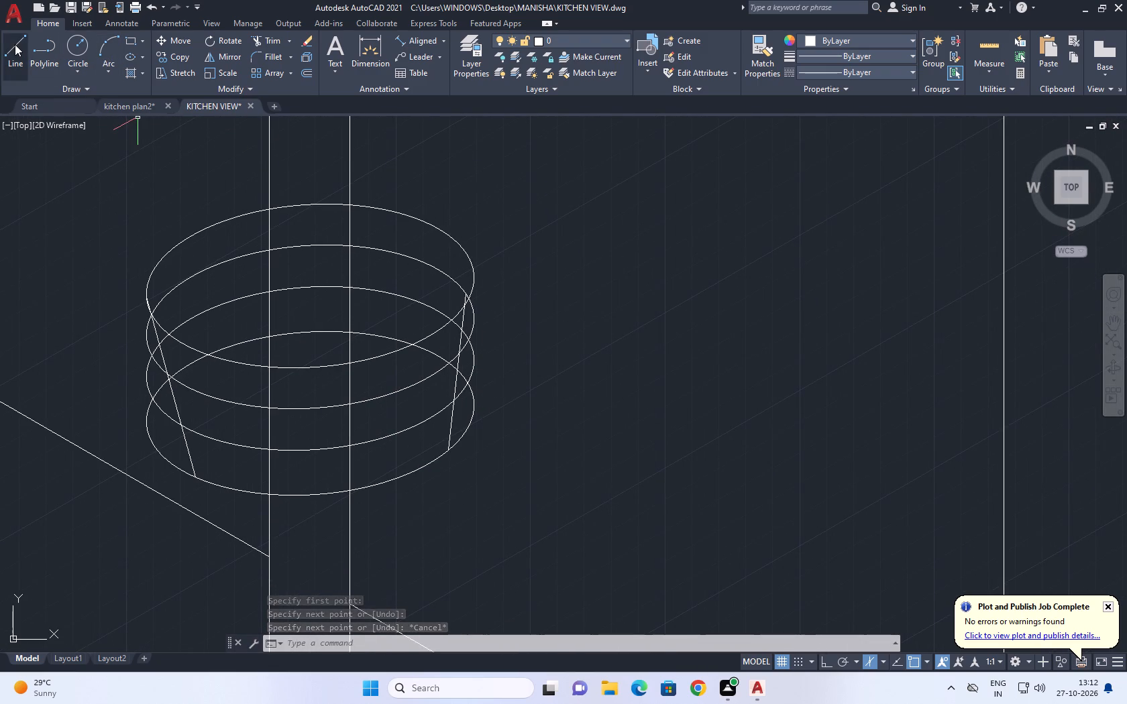
pyautogui.click(15, 44)
pyautogui.click(468, 254)
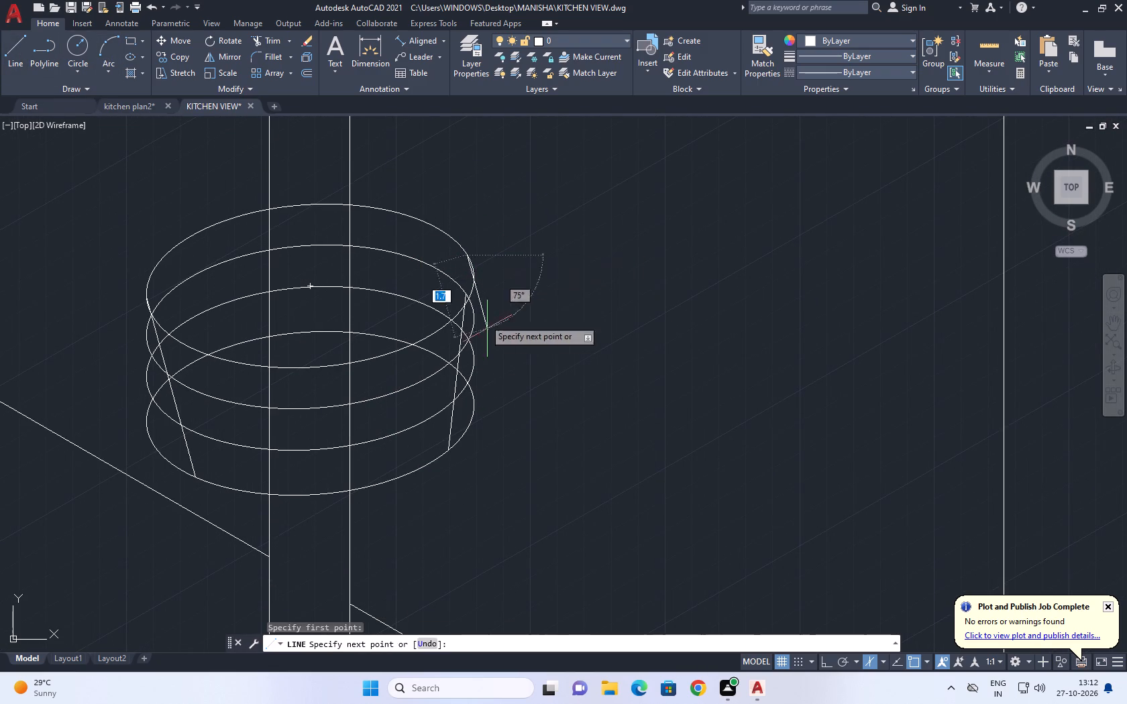
pyautogui.scroll(2, 479, 432)
pyautogui.click(460, 394)
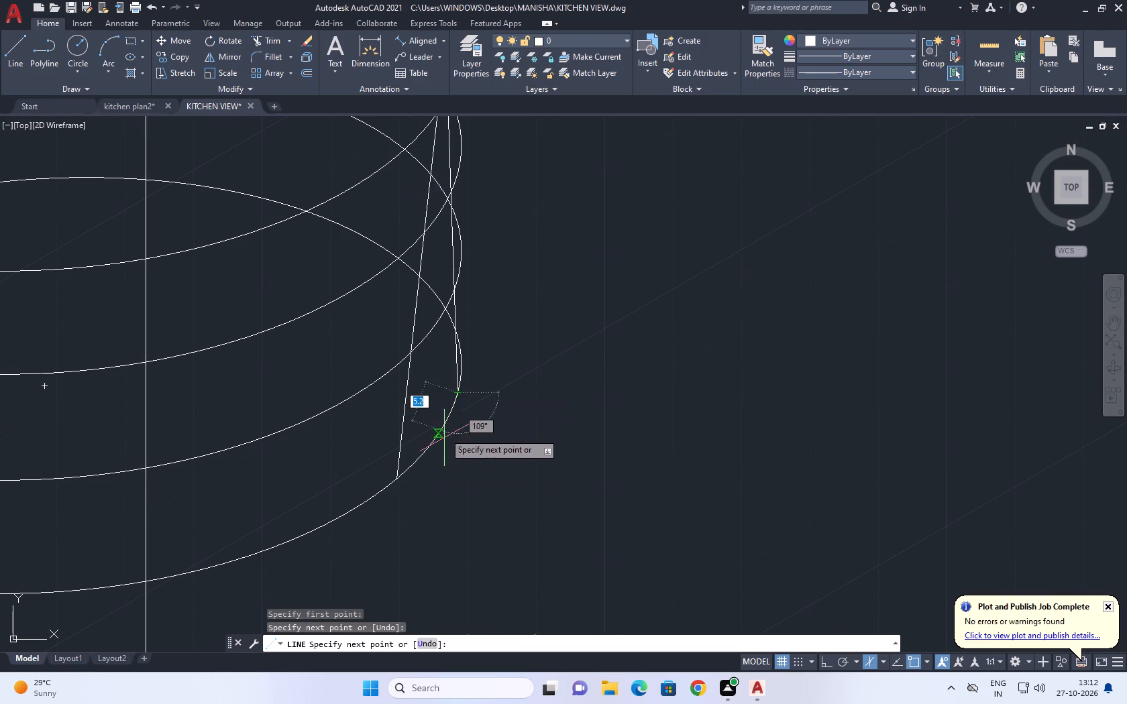
pyautogui.rightClick(455, 460)
pyautogui.click(512, 475)
pyautogui.scroll(-6, 598, 452)
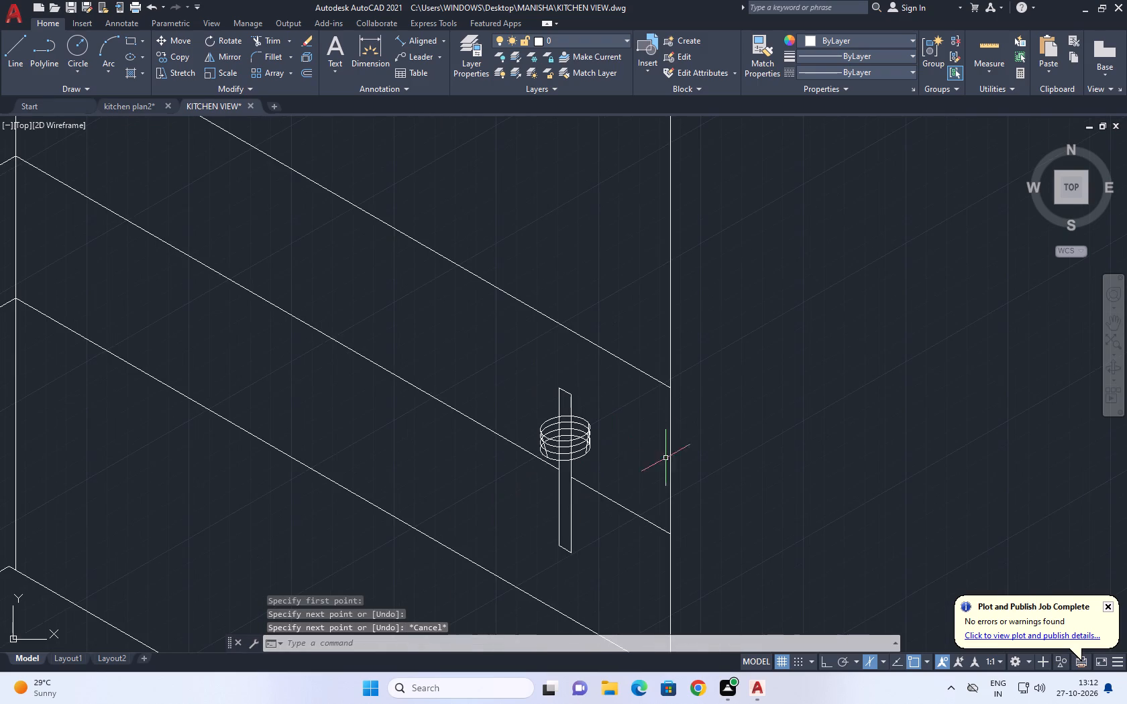
# Draw a line outside the left slanted one, from the top ellipse's left side down to the bottom ellipse's left side.
pyautogui.scroll(4, 553, 455)
pyautogui.click(15, 34)
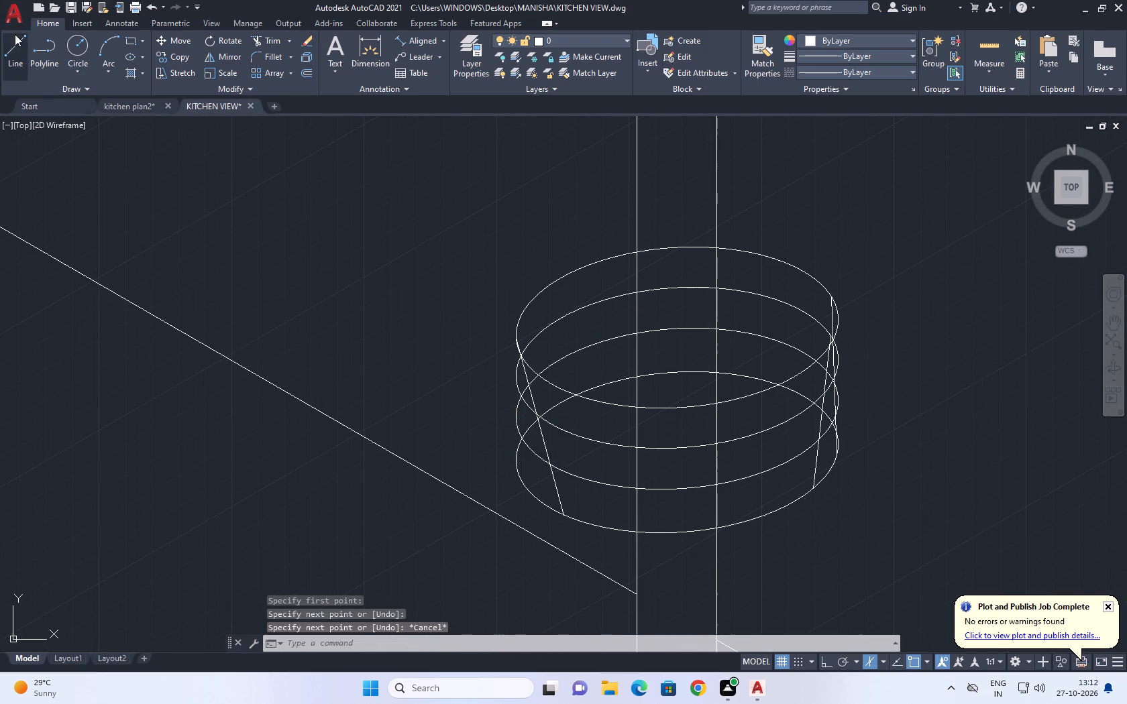
pyautogui.click(519, 337)
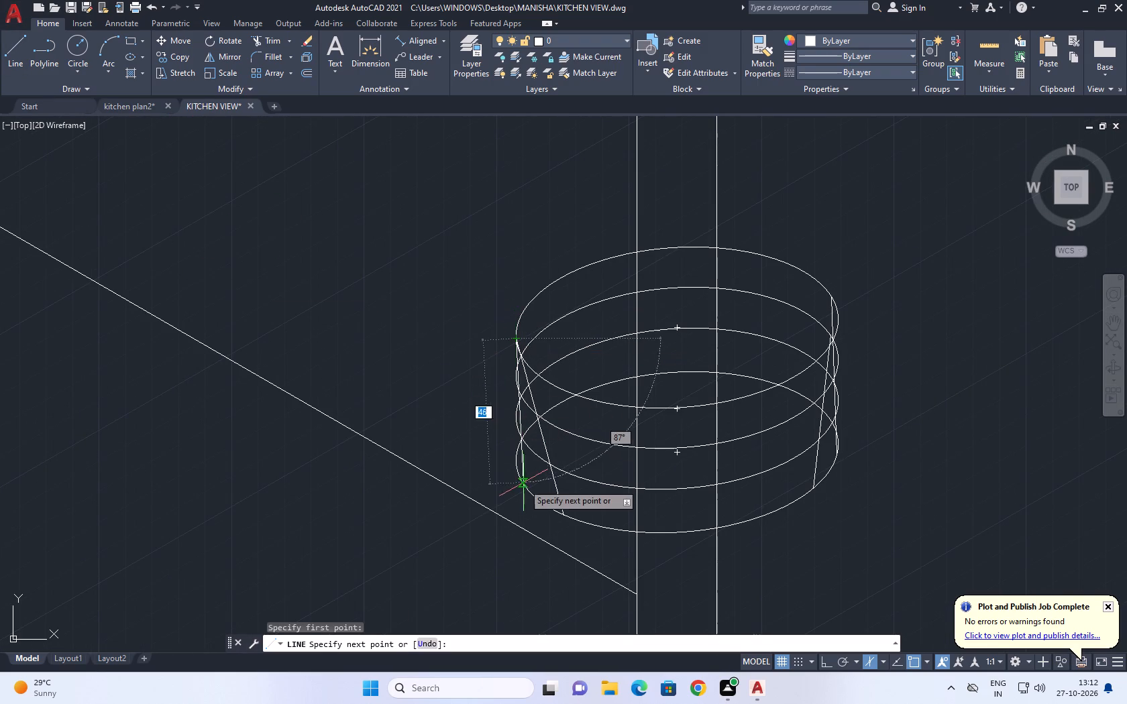
pyautogui.click(517, 470)
pyautogui.rightClick(452, 310)
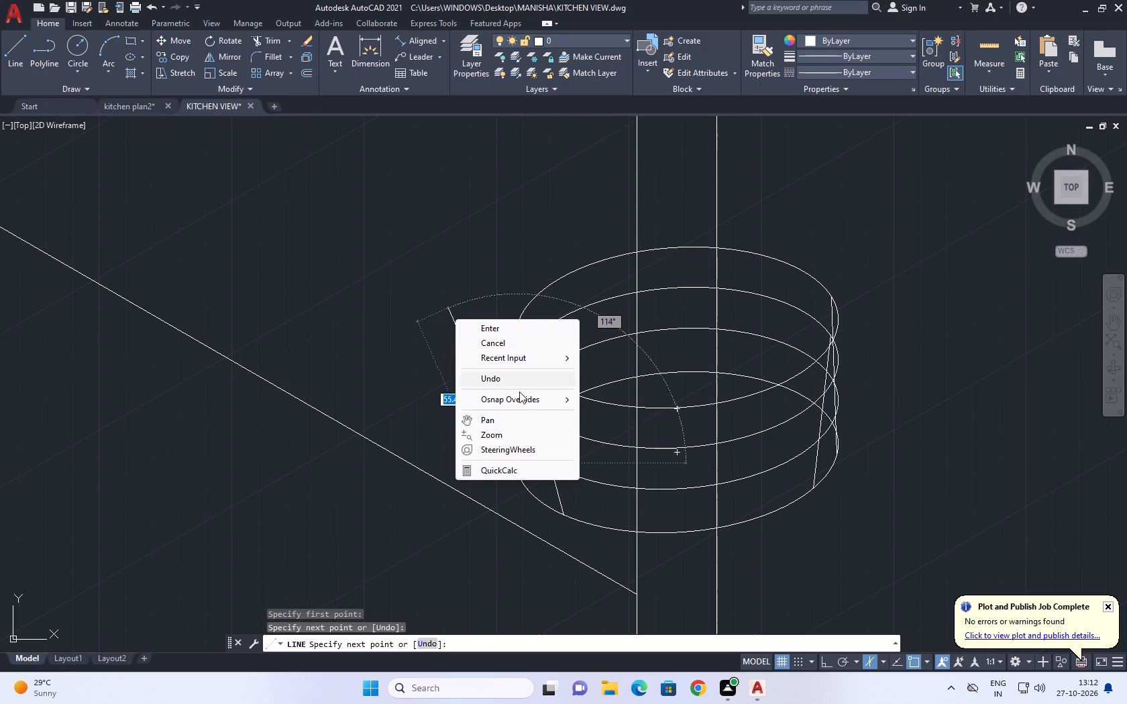
pyautogui.moveTo(513, 341); pyautogui.dragTo(513, 348)
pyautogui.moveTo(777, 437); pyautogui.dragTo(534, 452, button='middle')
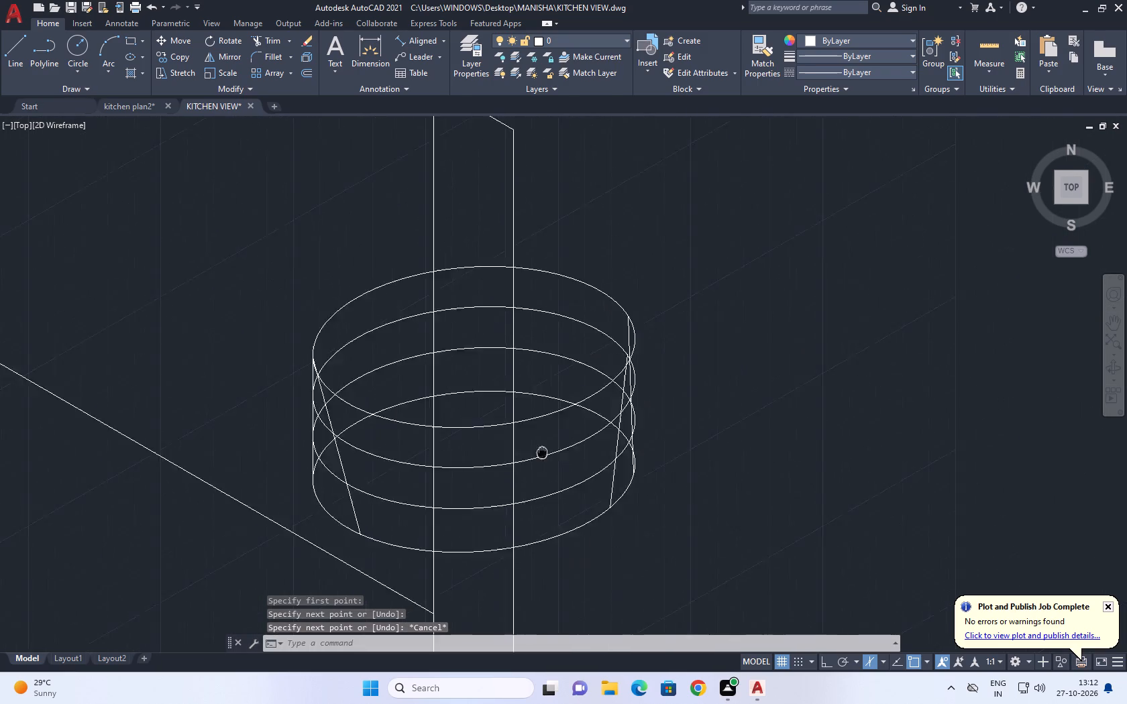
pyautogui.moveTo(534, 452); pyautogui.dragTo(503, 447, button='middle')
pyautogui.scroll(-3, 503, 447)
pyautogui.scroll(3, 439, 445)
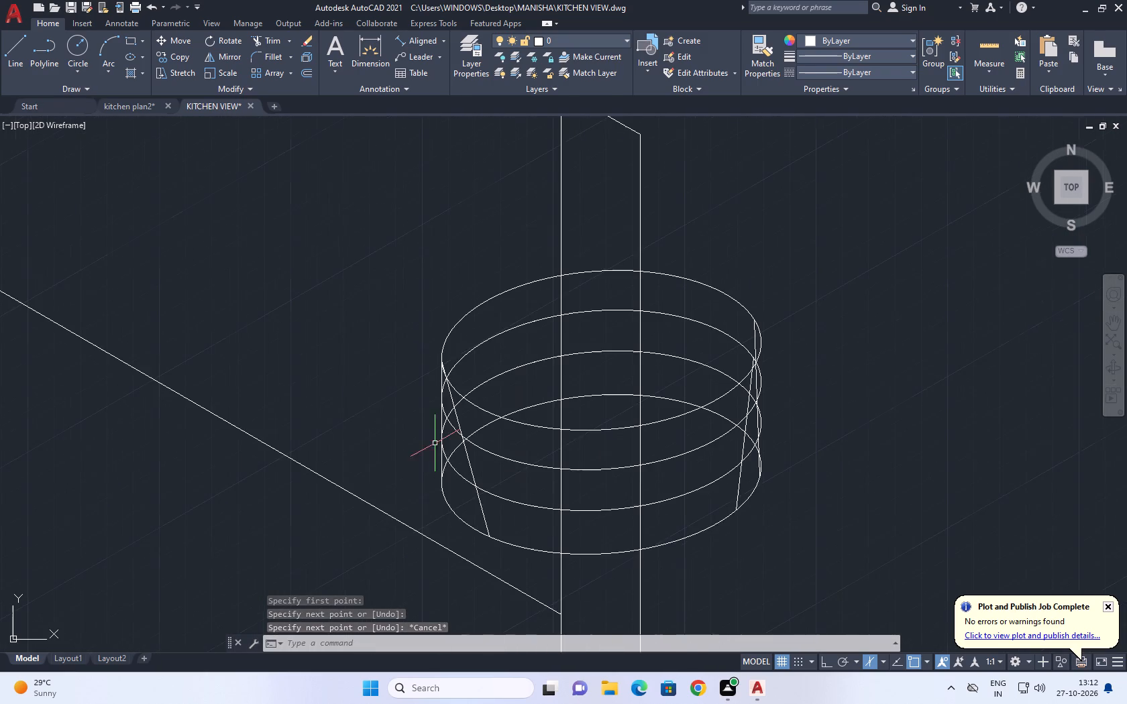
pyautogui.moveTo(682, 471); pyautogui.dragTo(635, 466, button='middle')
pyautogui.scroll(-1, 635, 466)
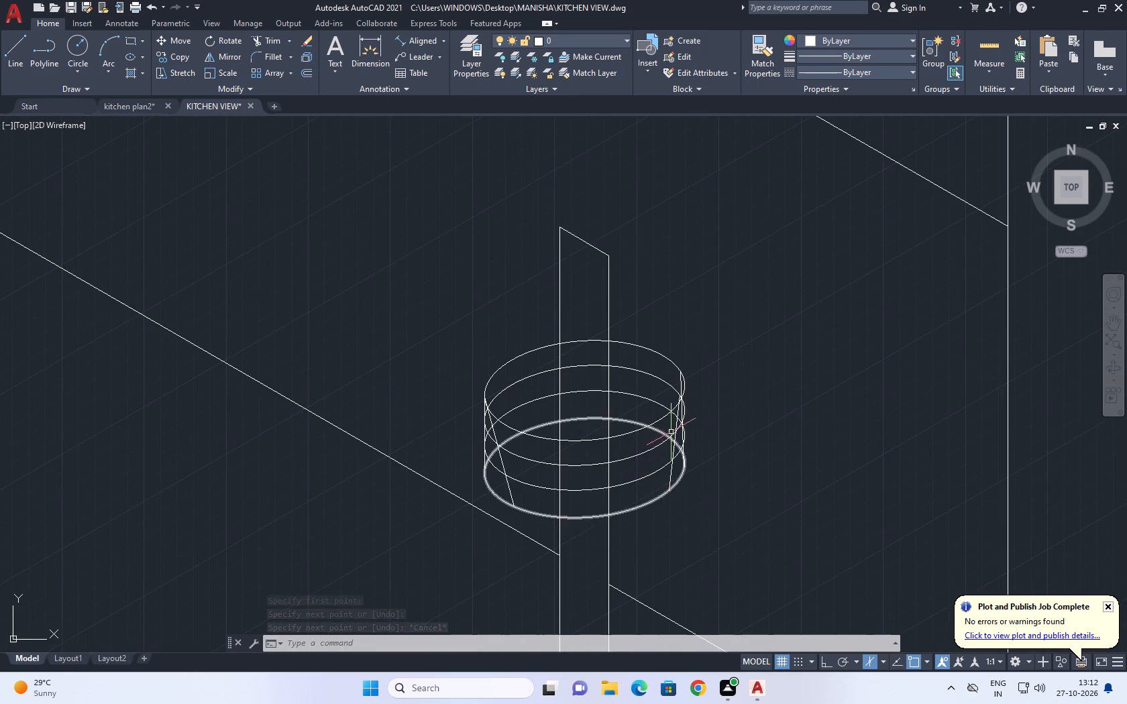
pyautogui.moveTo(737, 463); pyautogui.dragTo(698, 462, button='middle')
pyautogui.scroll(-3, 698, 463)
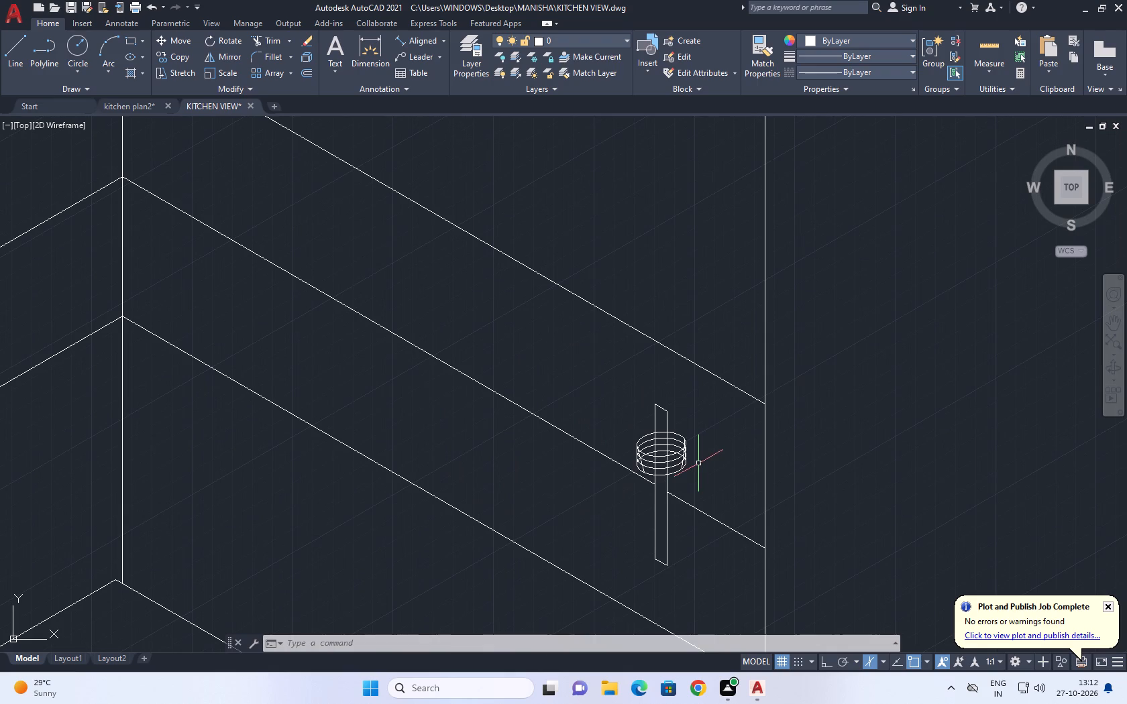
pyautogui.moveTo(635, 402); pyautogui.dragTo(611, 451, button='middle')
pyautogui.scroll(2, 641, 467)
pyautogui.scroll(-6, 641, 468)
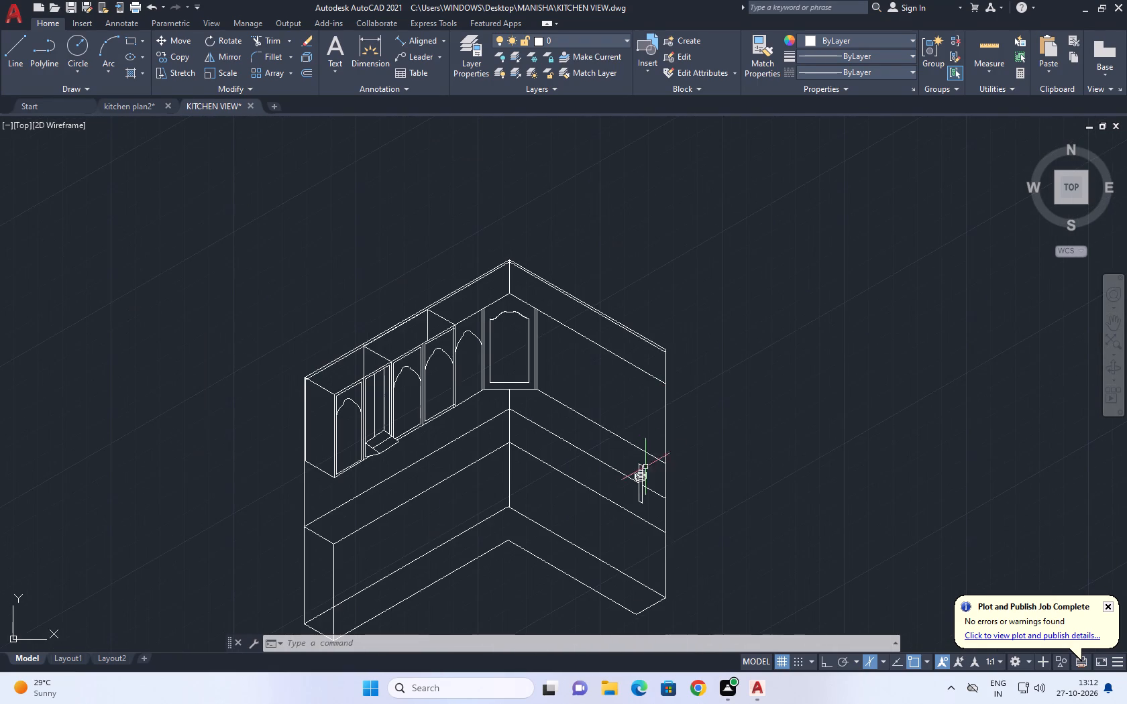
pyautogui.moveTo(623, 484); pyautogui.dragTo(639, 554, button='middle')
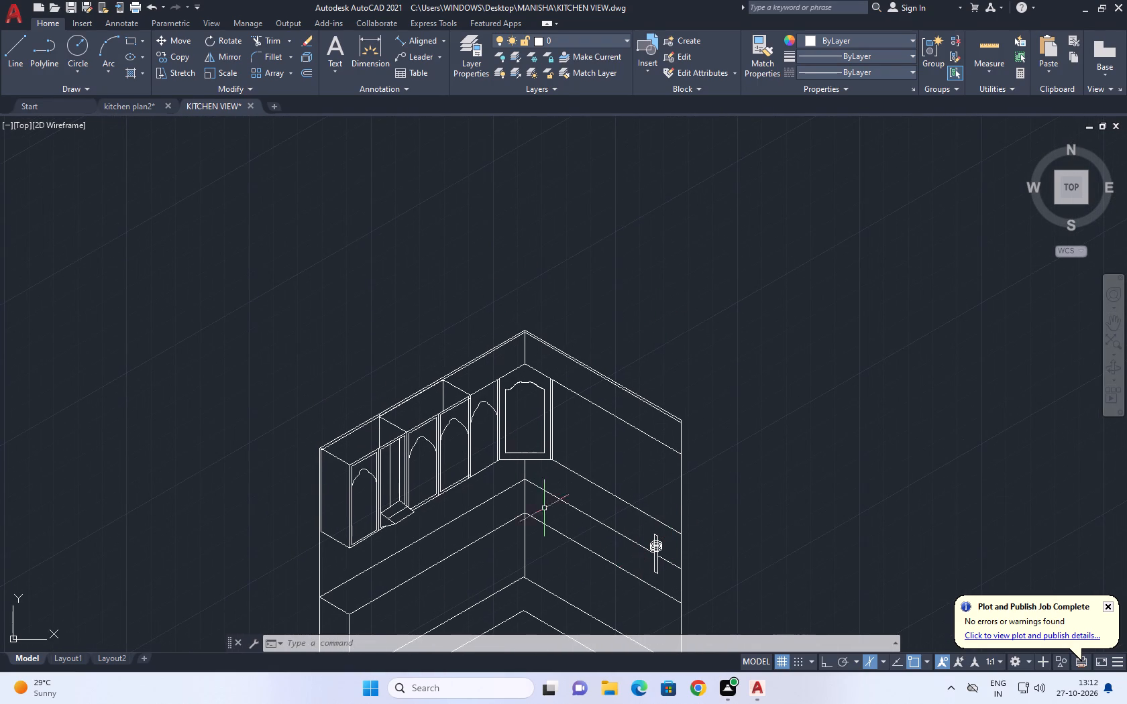
# Stretch the narrow vertical strip's top end straight up about 1127 mm, with Ortho on, to the inner line of the wall's top edge.
pyautogui.scroll(6, 644, 547)
pyautogui.click(660, 529)
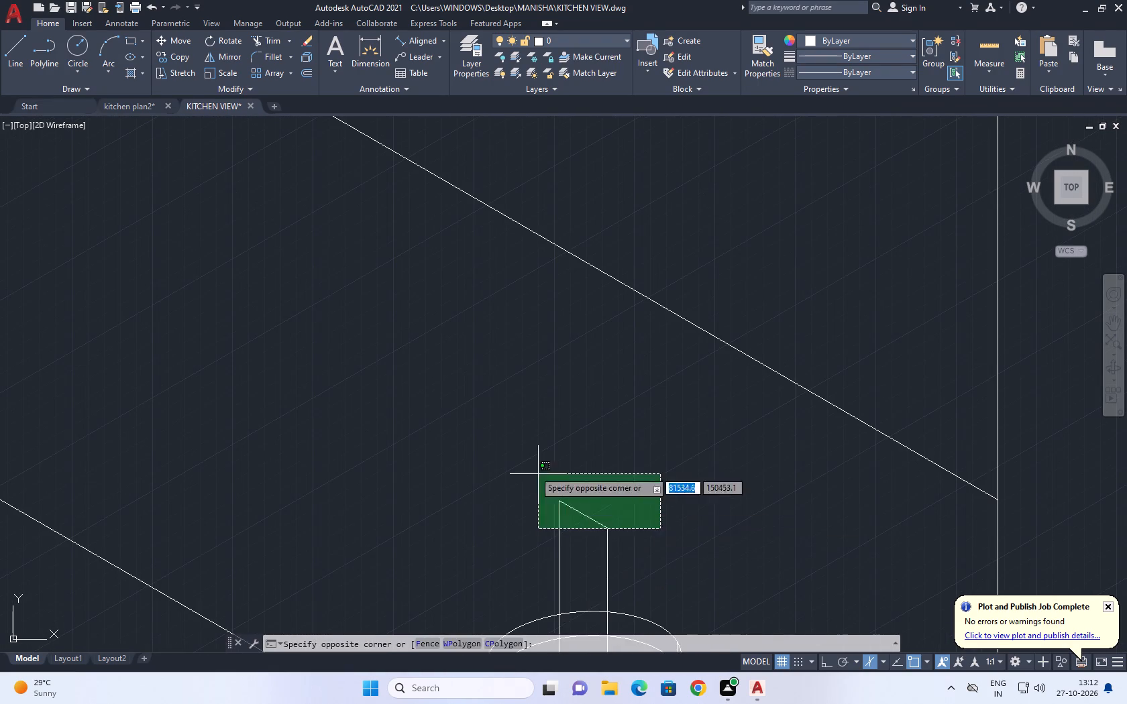
pyautogui.click(490, 426)
pyautogui.moveTo(670, 577); pyautogui.dragTo(655, 560)
pyautogui.click(551, 438)
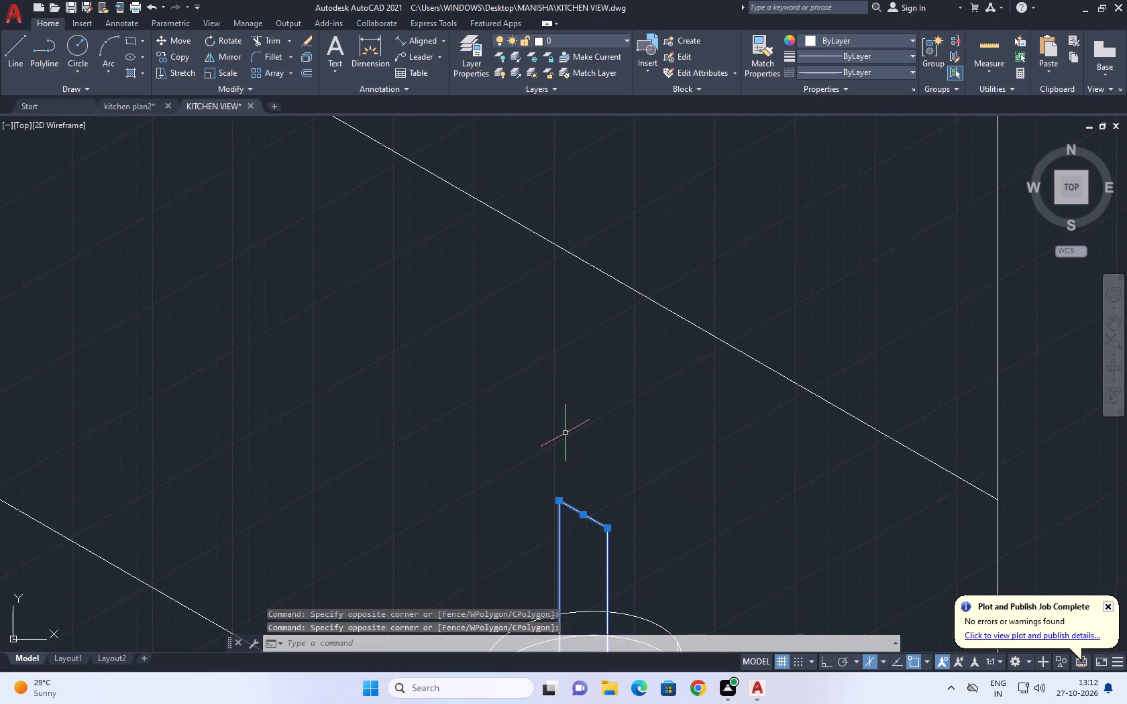
pyautogui.write('S')
pyautogui.press('space')
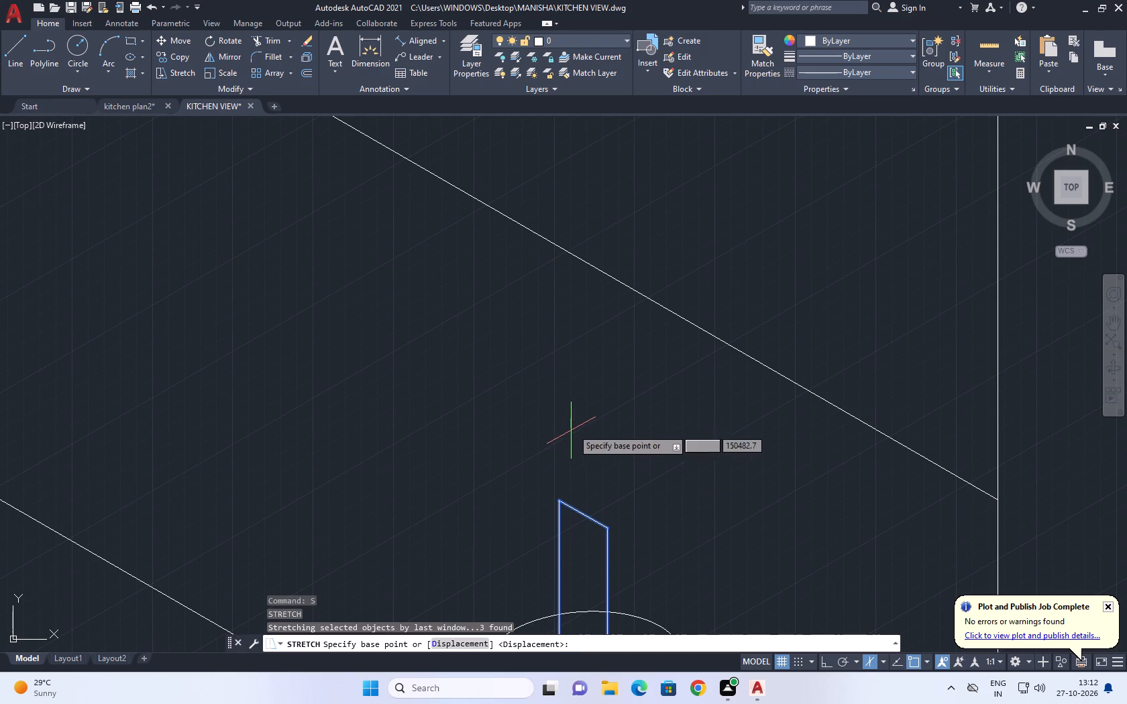
pyautogui.click(584, 511)
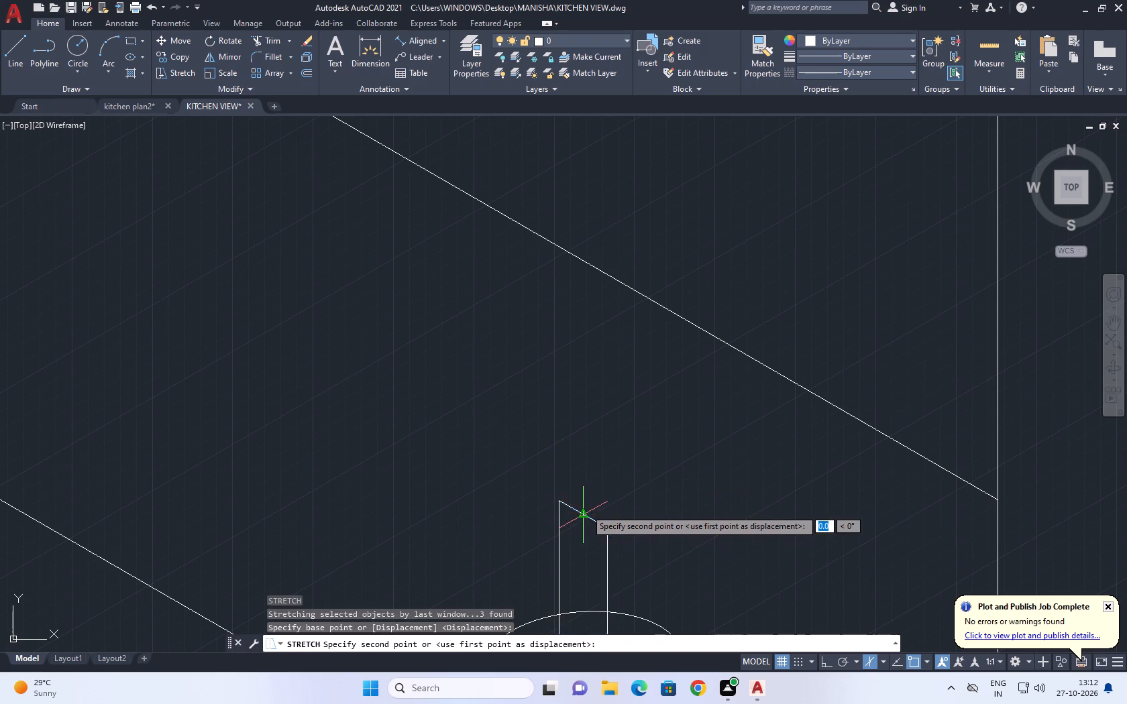
pyautogui.scroll(-4, 604, 490)
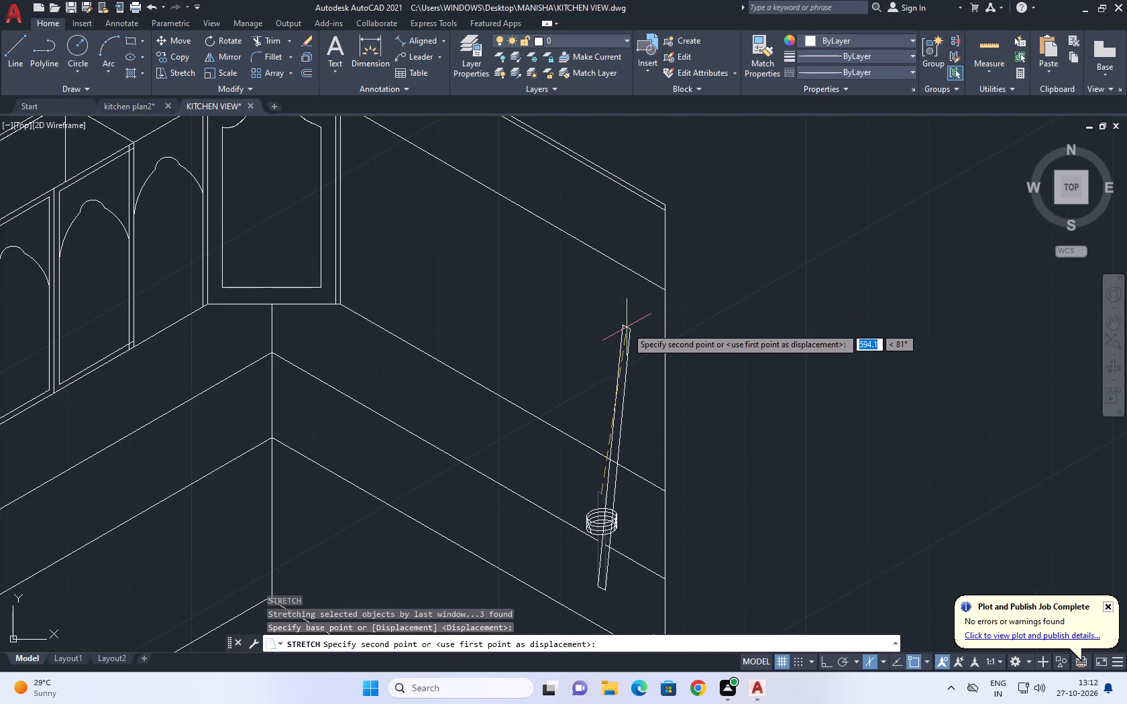
pyautogui.press('F8')
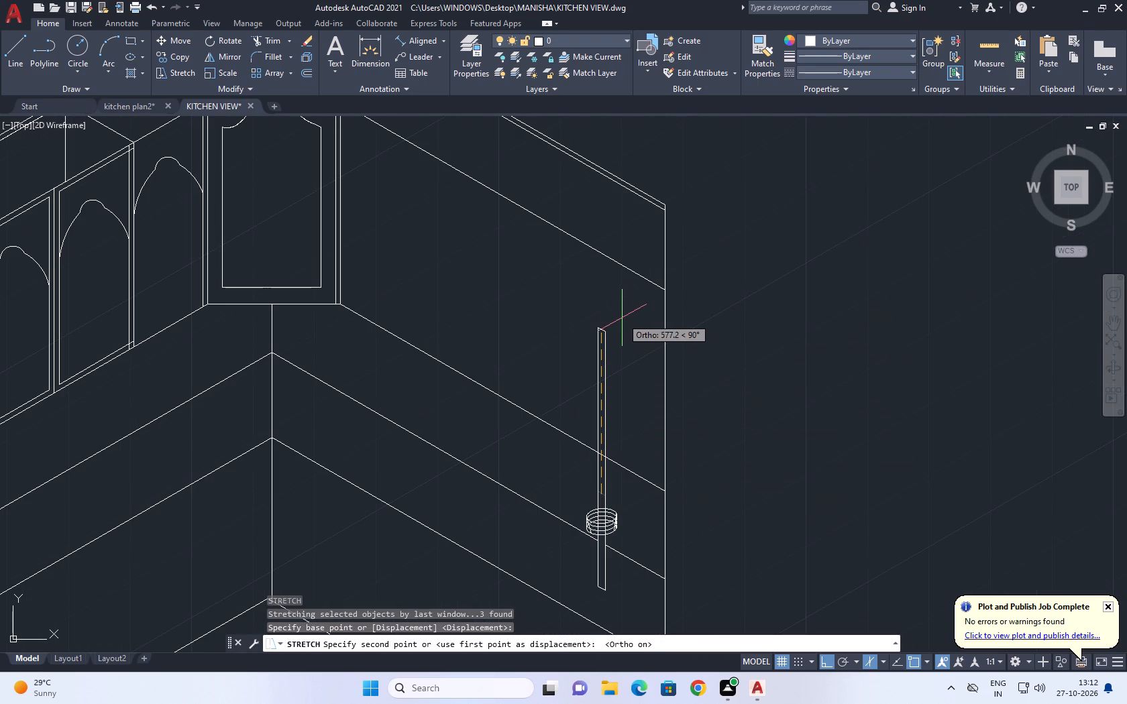
pyautogui.moveTo(598, 255); pyautogui.dragTo(618, 443, button='middle')
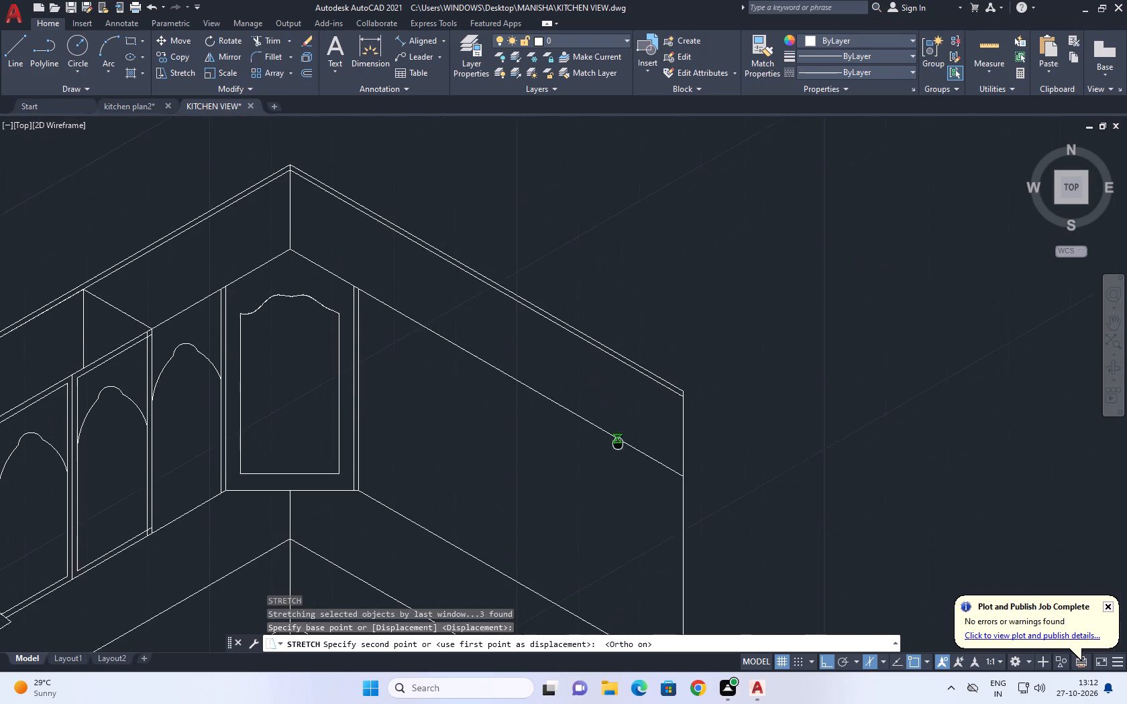
pyautogui.moveTo(618, 443); pyautogui.dragTo(619, 443, button='middle')
pyautogui.middleClick(619, 443)
pyautogui.scroll(2, 615, 365)
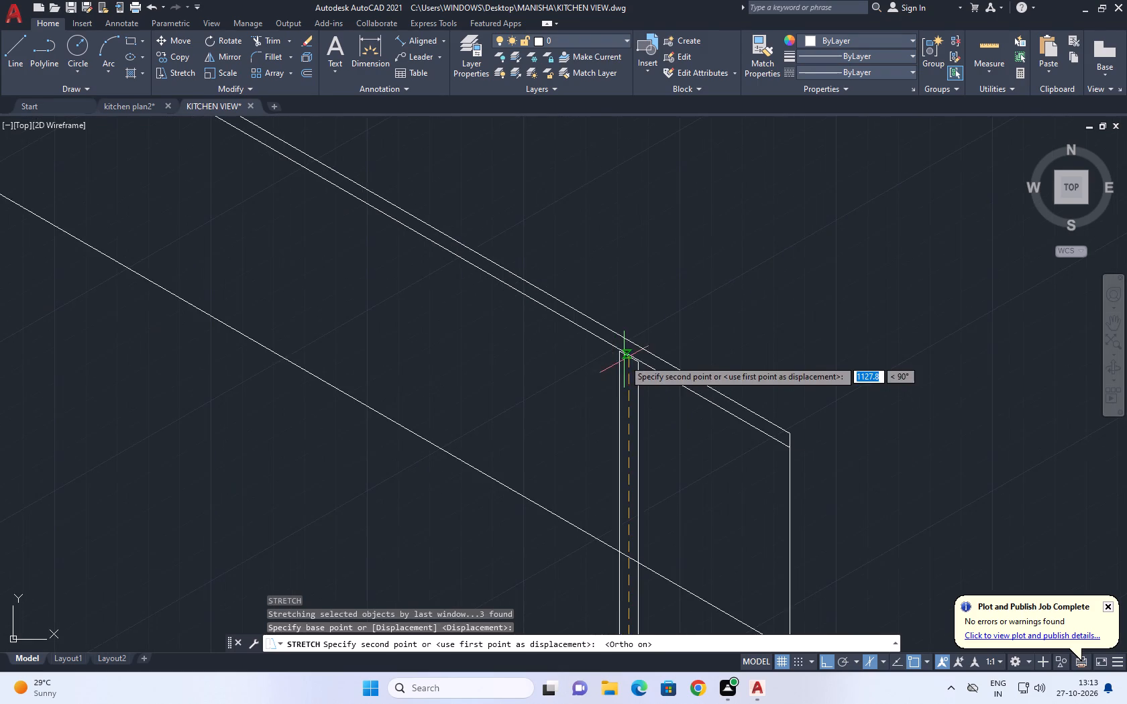
pyautogui.scroll(2, 626, 358)
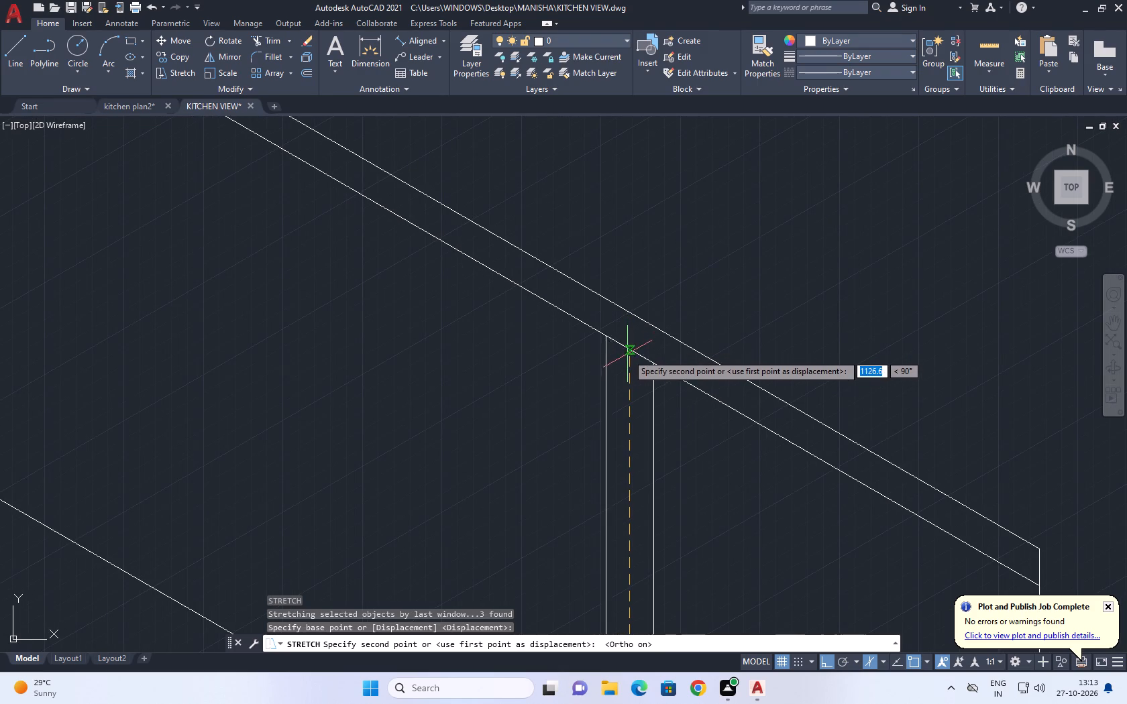
pyautogui.click(630, 349)
# Trim the cabinet-bottom line and the cabinet-top line of the adjoining wall where they cross inside the stretched strip.
pyautogui.scroll(-5, 694, 329)
pyautogui.moveTo(681, 418); pyautogui.dragTo(675, 416, button='middle')
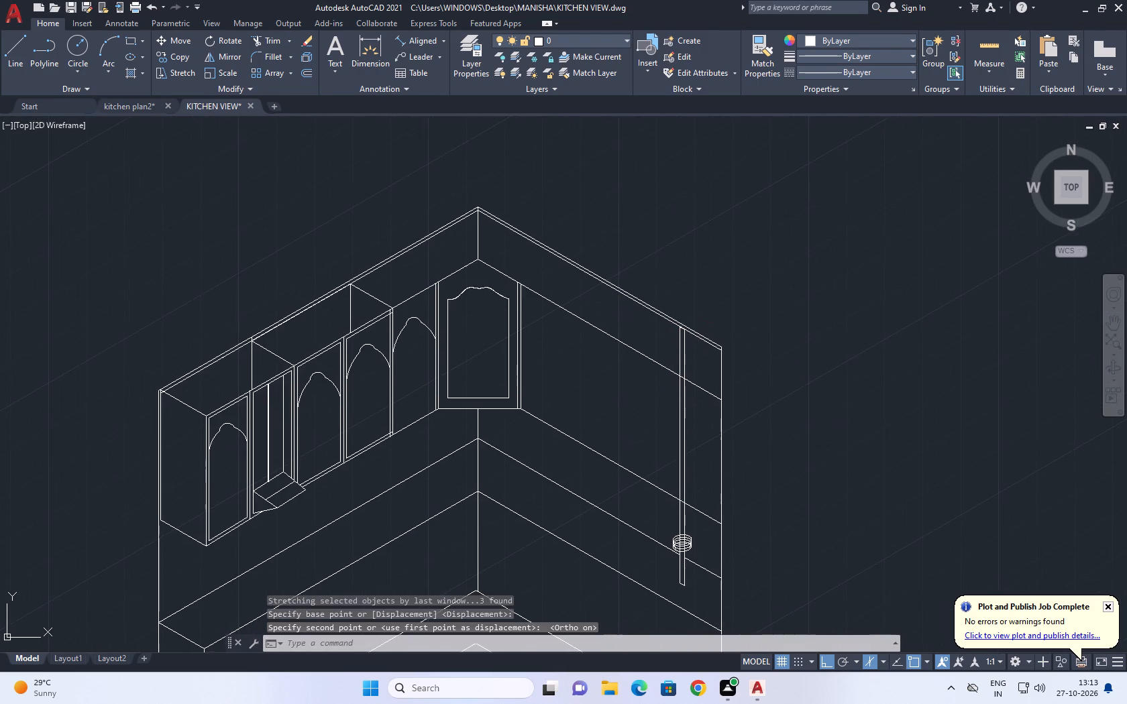
pyautogui.click(273, 43)
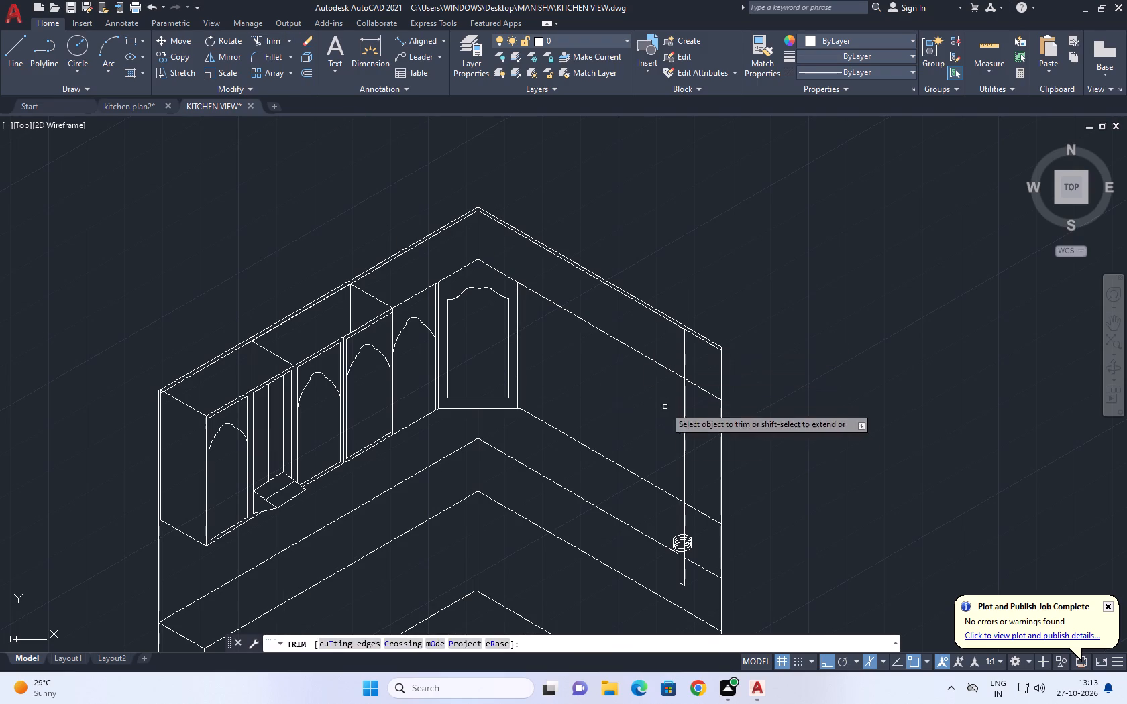
pyautogui.scroll(3, 679, 491)
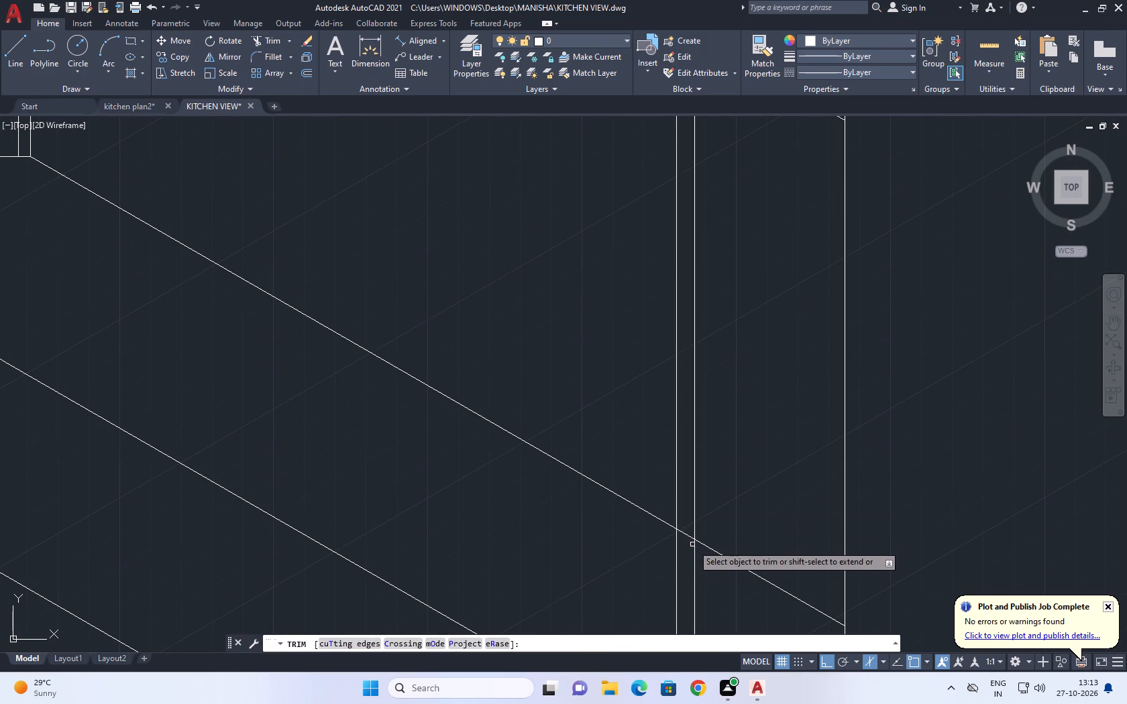
pyautogui.click(692, 542)
pyautogui.click(690, 524)
pyautogui.scroll(-5, 690, 513)
pyautogui.scroll(2, 690, 429)
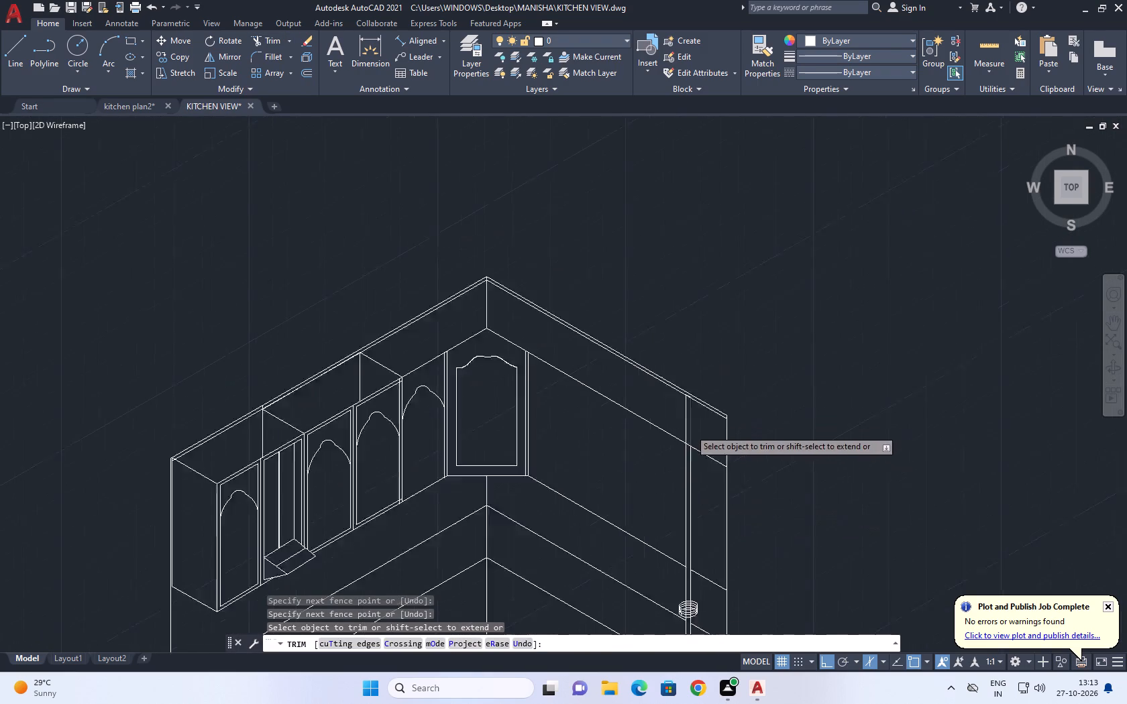
pyautogui.scroll(3, 683, 459)
pyautogui.click(688, 441)
pyautogui.click(684, 457)
pyautogui.rightClick(764, 376)
pyautogui.click(790, 407)
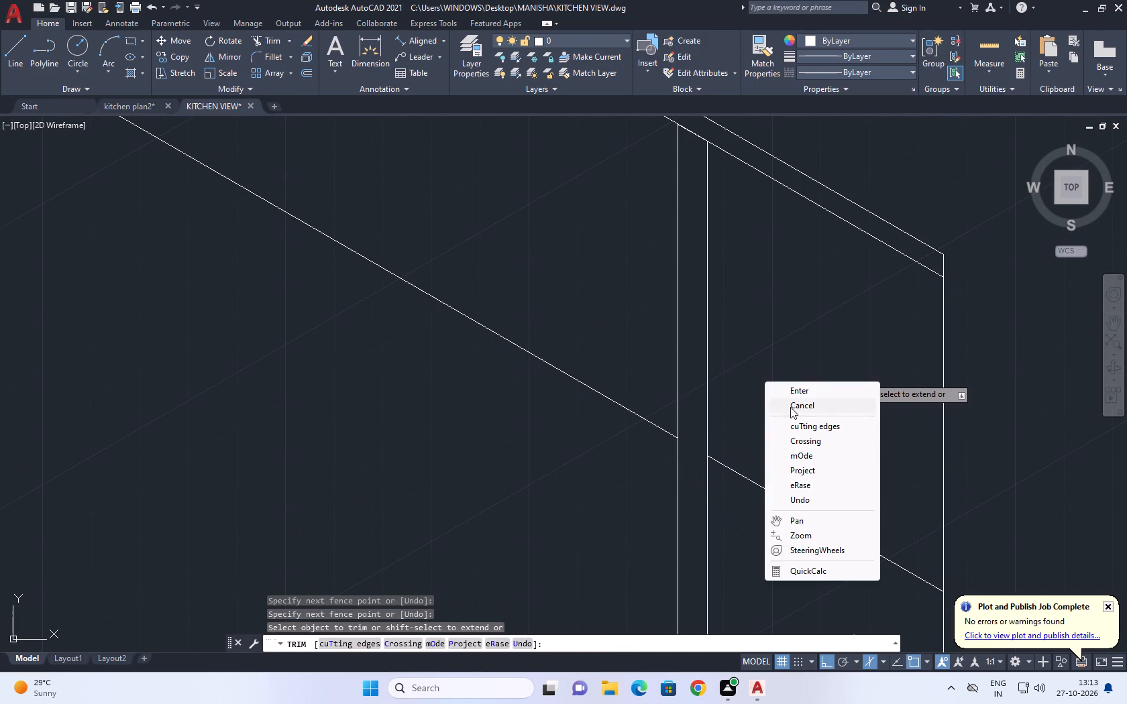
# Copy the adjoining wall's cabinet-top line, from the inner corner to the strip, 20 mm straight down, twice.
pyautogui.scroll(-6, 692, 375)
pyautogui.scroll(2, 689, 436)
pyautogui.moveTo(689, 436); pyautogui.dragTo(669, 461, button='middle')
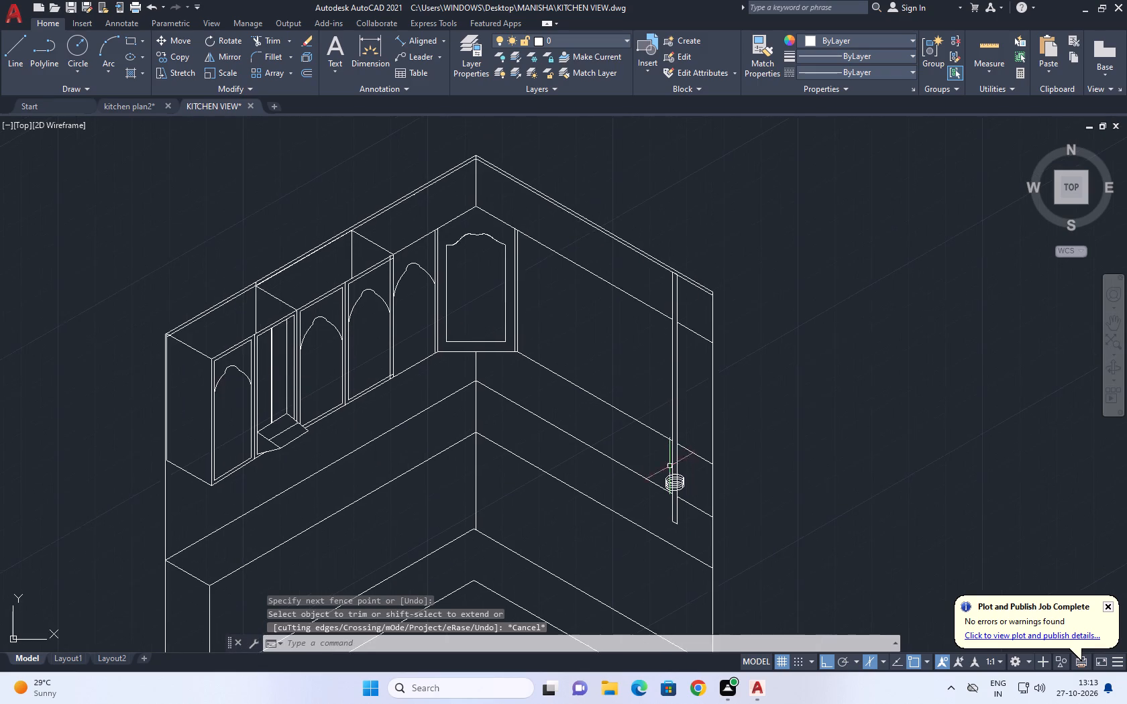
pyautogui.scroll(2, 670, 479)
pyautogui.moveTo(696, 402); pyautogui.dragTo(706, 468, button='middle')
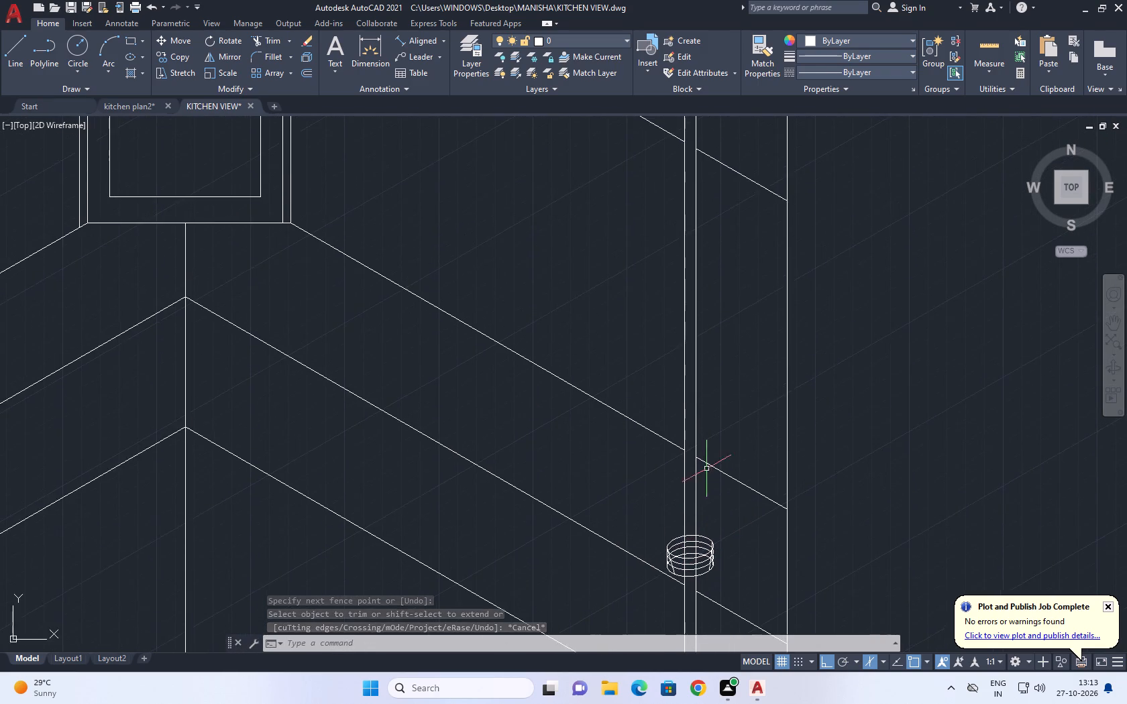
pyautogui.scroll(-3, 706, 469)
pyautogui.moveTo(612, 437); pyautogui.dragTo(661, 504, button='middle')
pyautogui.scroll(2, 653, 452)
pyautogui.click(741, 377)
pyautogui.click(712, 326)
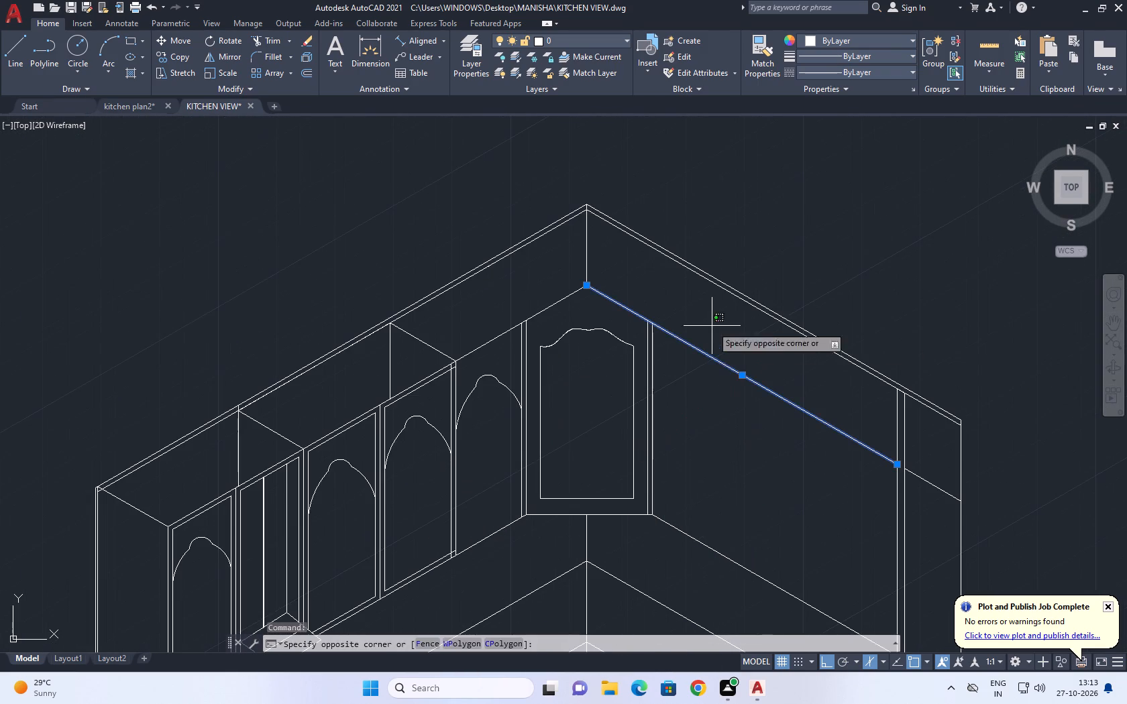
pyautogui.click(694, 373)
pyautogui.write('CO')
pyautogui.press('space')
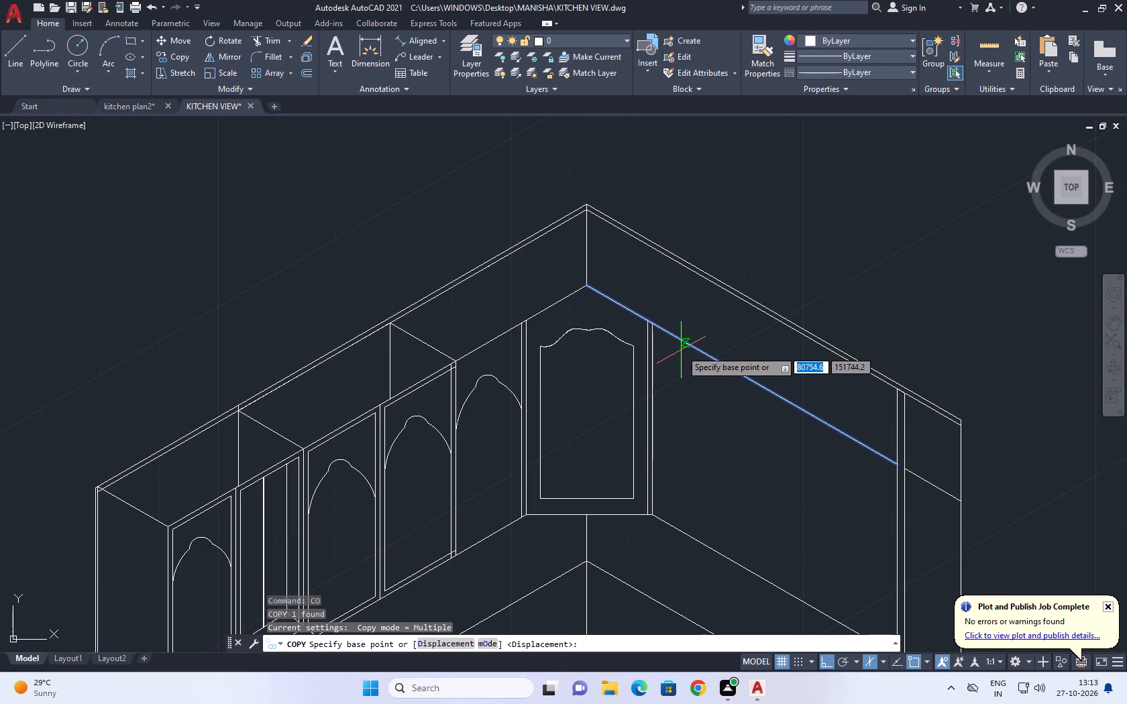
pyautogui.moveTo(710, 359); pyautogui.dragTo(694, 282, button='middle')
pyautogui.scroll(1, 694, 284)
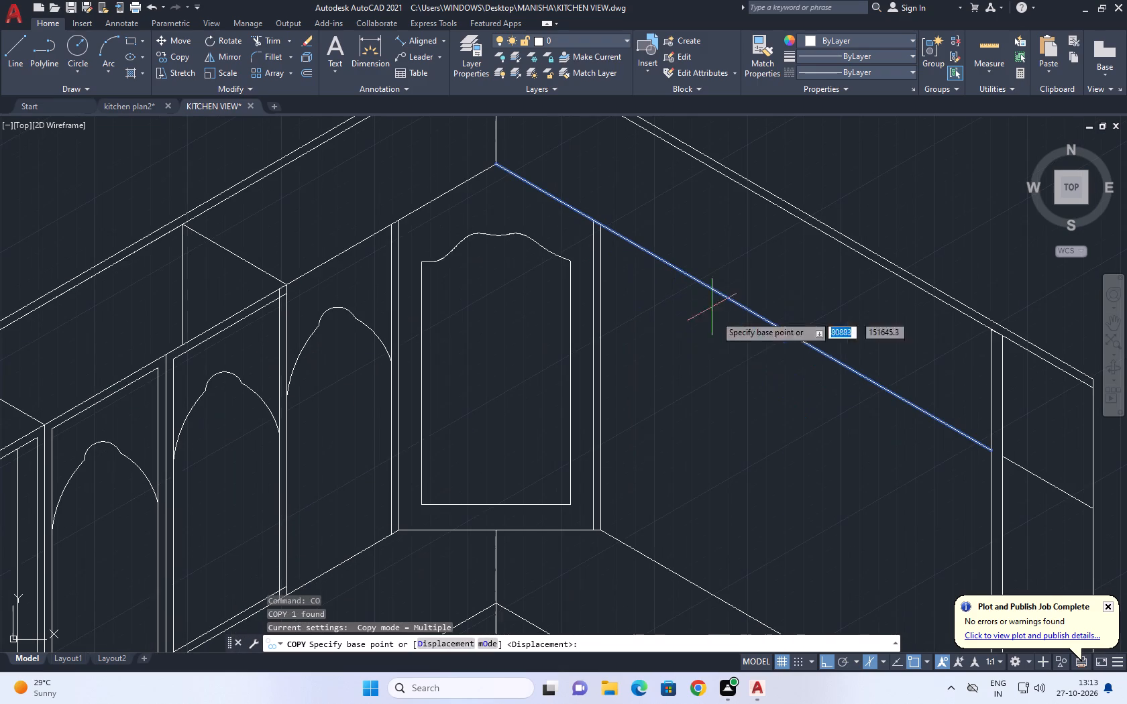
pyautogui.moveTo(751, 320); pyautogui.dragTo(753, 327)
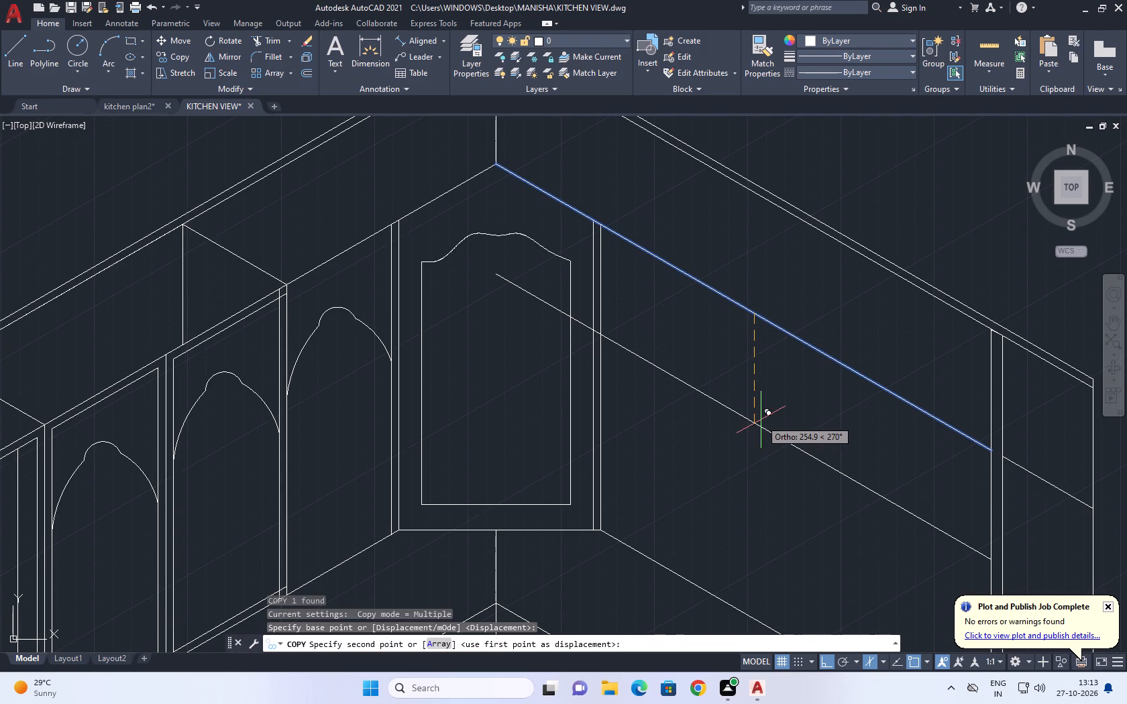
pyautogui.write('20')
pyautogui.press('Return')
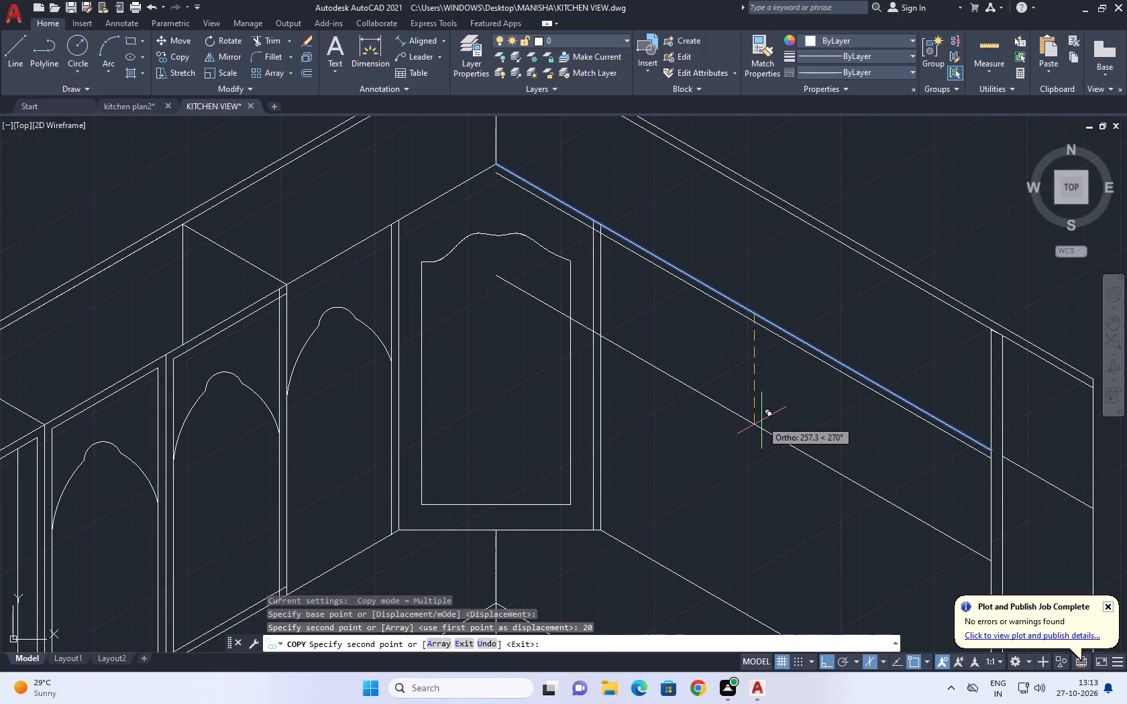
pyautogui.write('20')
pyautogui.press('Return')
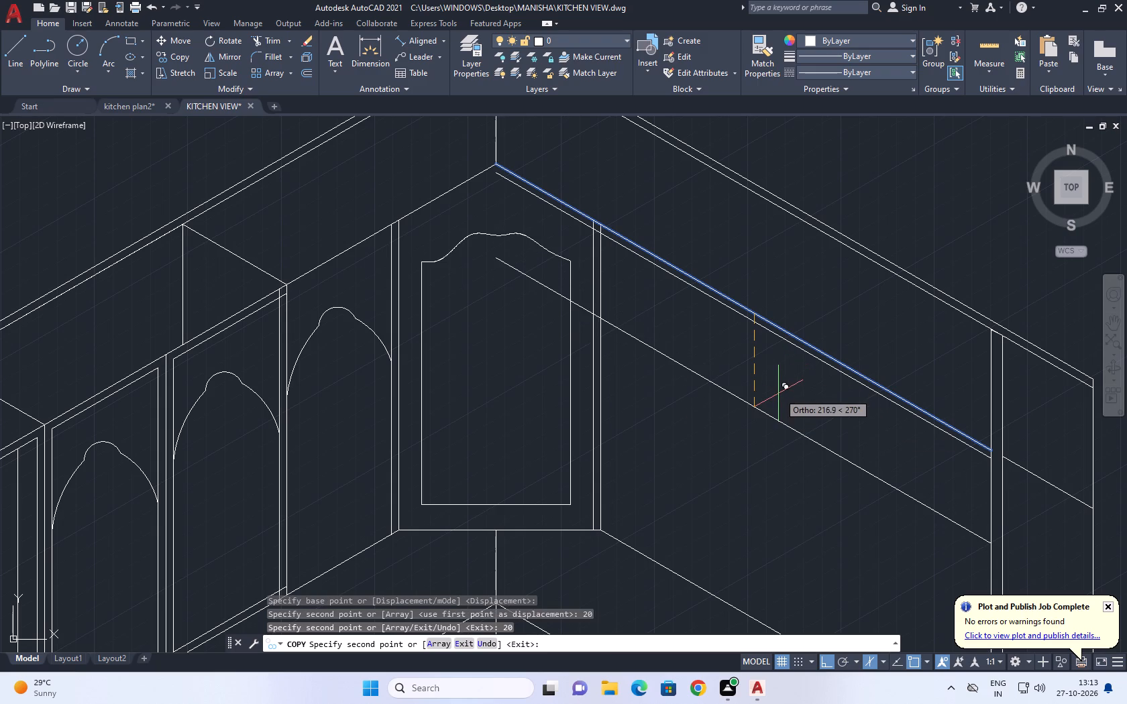
# Undo the 20 mm copies and copy the cabinet-top line 60 mm straight down instead.
pyautogui.hotkey('ctrl', 'z')
pyautogui.hotkey('ctrl', 'z')
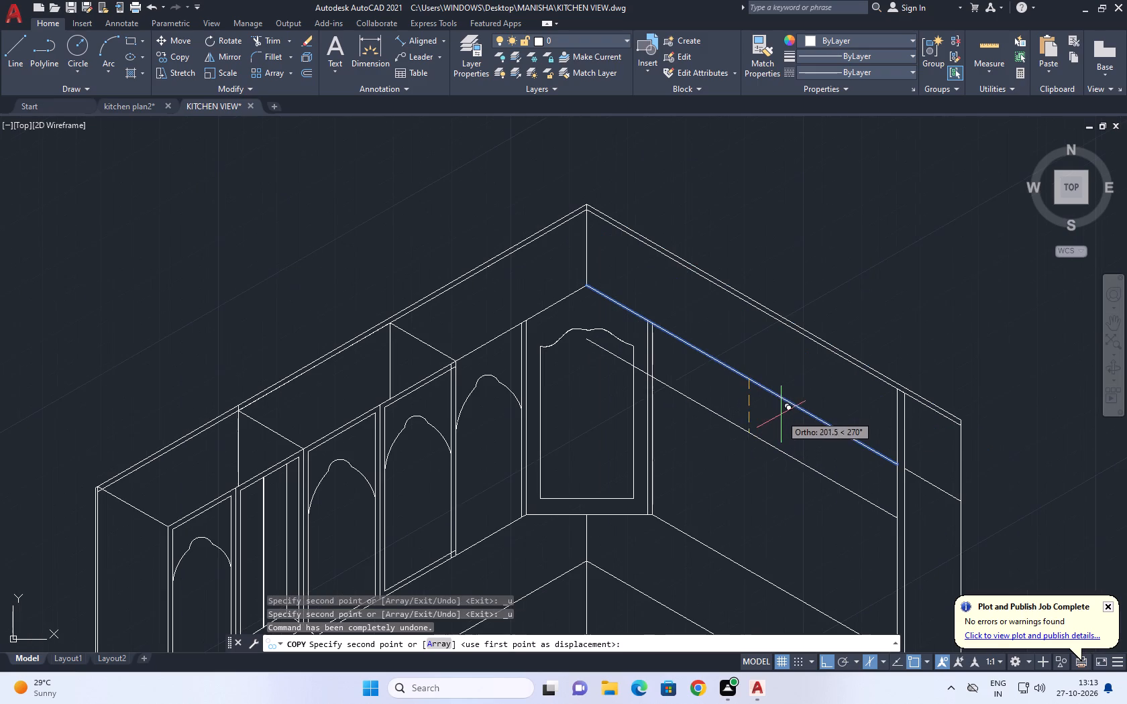
pyautogui.write('60')
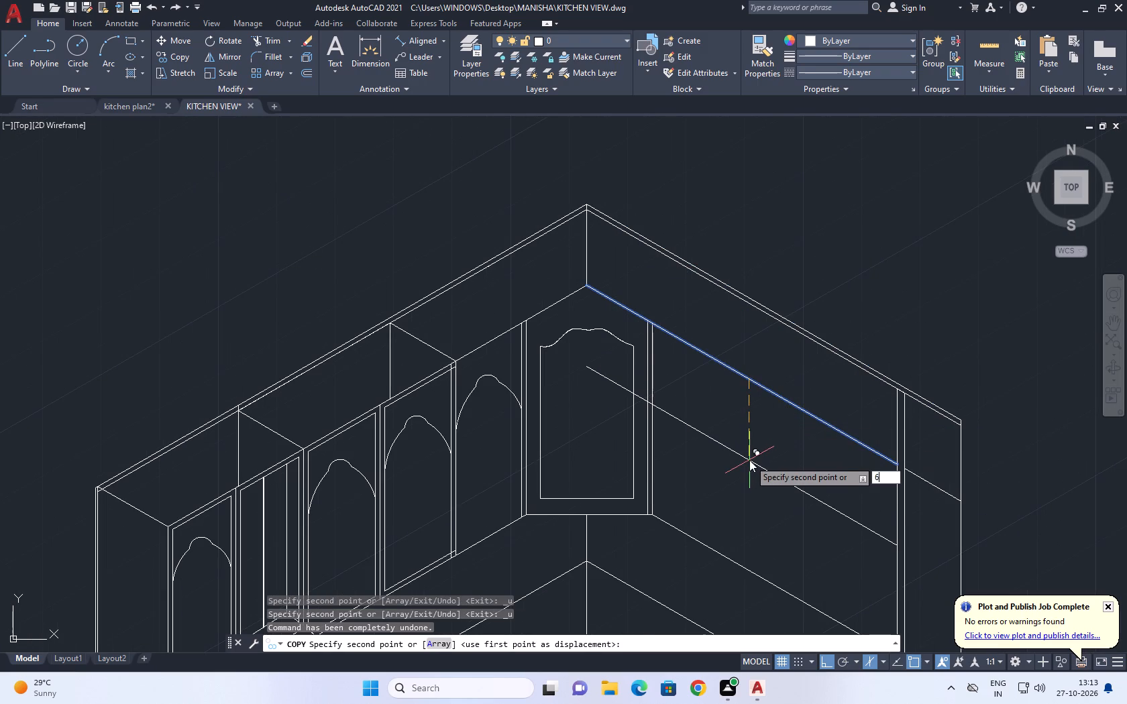
pyautogui.press('Return')
pyautogui.press('Escape')
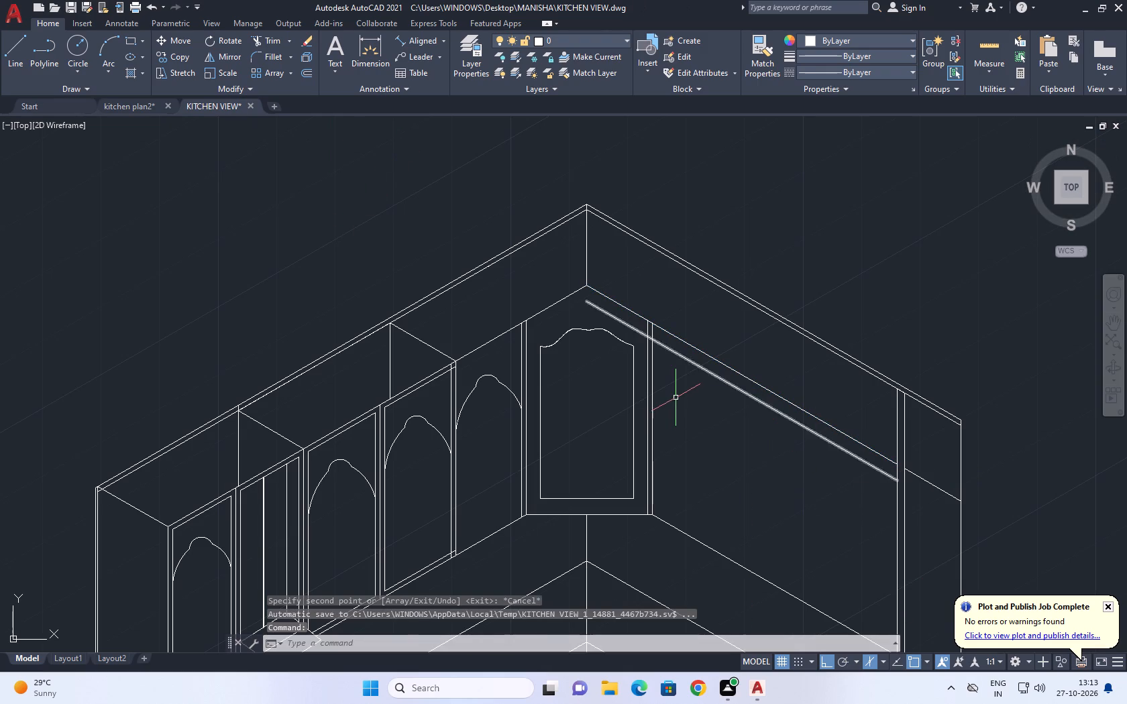
# Trim the copied line back to the corner cabinet's outer vertical edge, removing the portions that cross the cabinet and its side strip.
pyautogui.write('TR')
pyautogui.press('space')
pyautogui.scroll(3, 616, 358)
pyautogui.click(710, 272)
pyautogui.moveTo(702, 202); pyautogui.dragTo(700, 196)
pyautogui.doubleClick(753, 276)
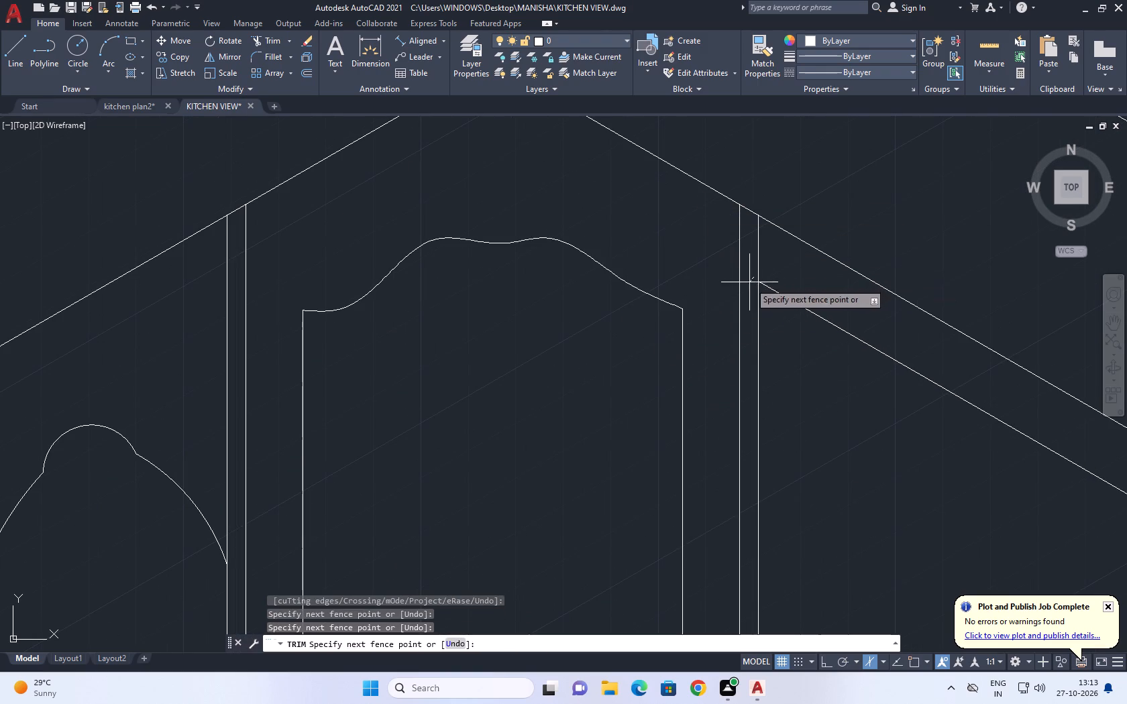
pyautogui.click(749, 282)
pyautogui.press('Escape')
# Draw a 700 mm line along the adjoining wall from the corner cabinet's outer edge, then straight down past the cabinet-bottom line.
pyautogui.moveTo(720, 273); pyautogui.dragTo(604, 234, button='middle')
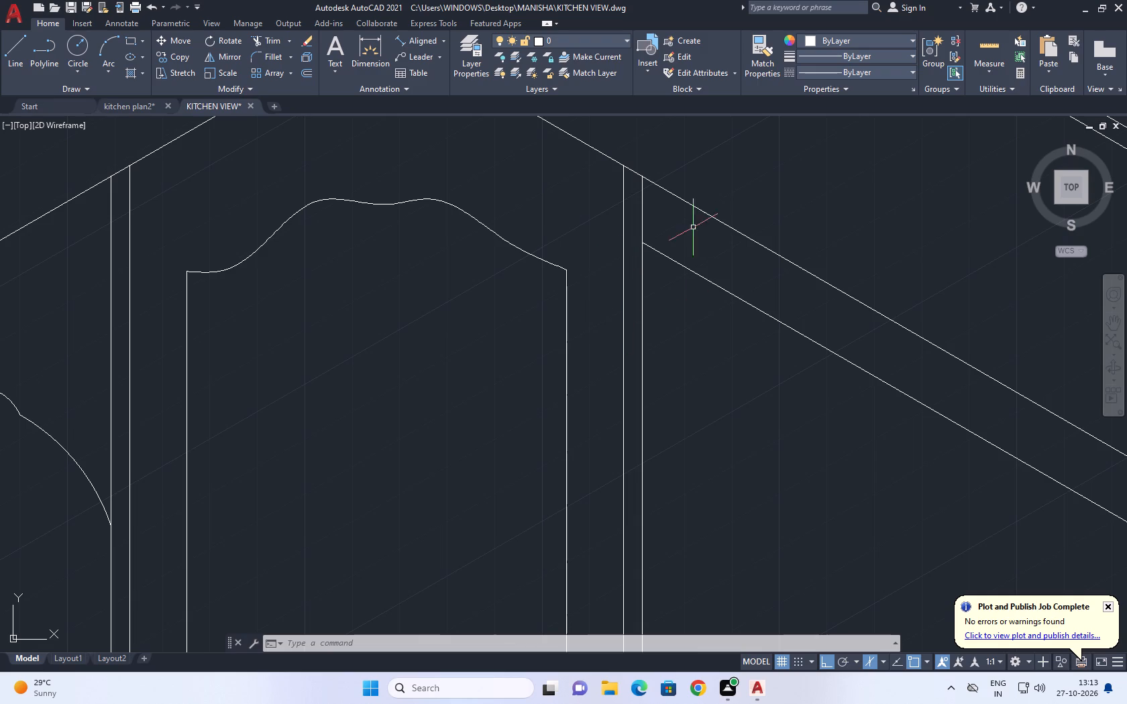
pyautogui.moveTo(661, 235); pyautogui.dragTo(575, 276, button='middle')
pyautogui.moveTo(563, 278); pyautogui.dragTo(557, 278, button='middle')
pyautogui.moveTo(508, 248); pyautogui.dragTo(335, 233, button='middle')
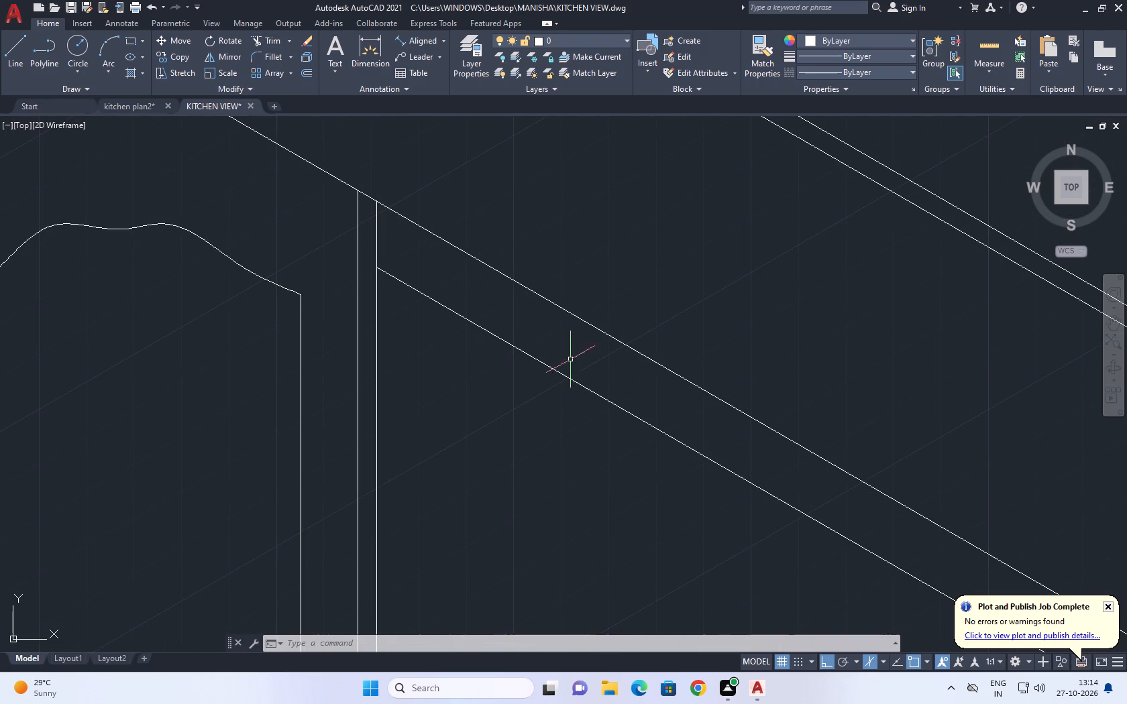
pyautogui.scroll(-5, 586, 349)
pyautogui.scroll(2, 593, 398)
pyautogui.moveTo(519, 347); pyautogui.dragTo(505, 308, button='middle')
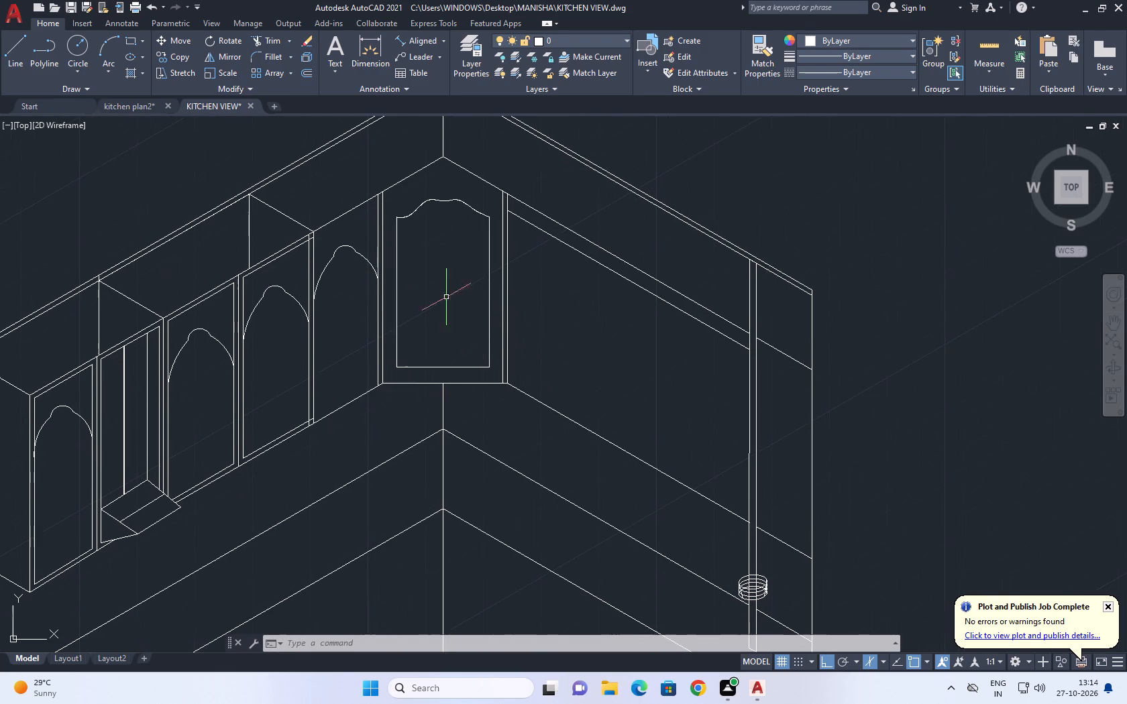
pyautogui.click(13, 49)
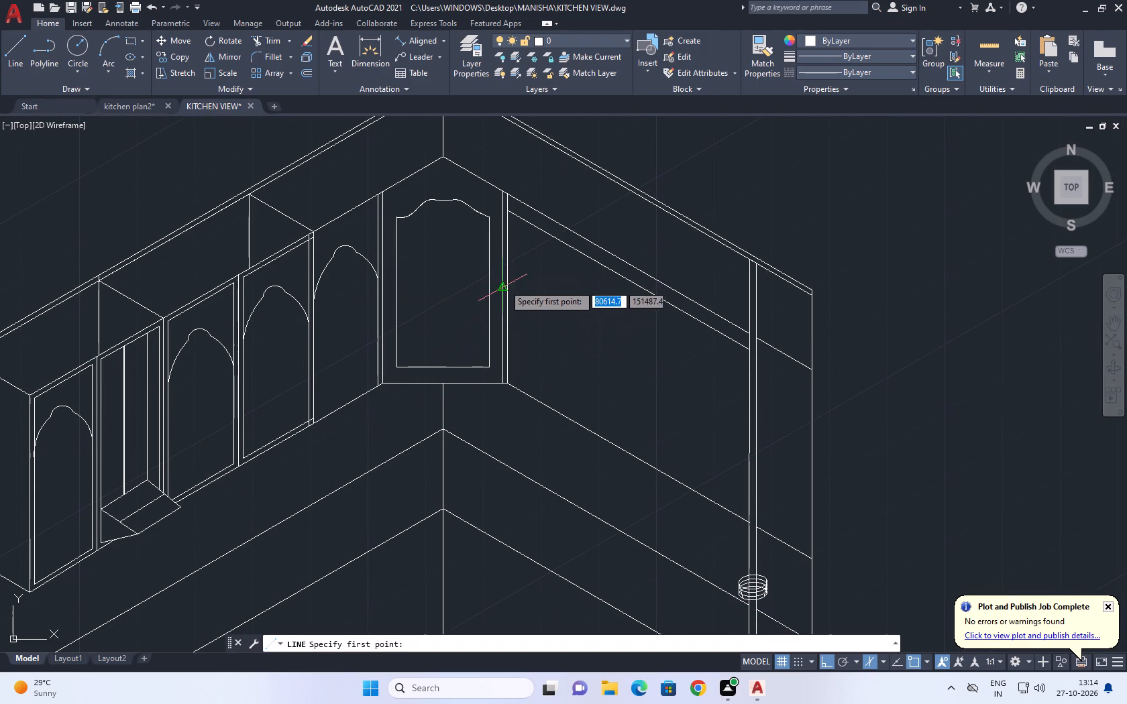
pyautogui.moveTo(500, 280); pyautogui.dragTo(470, 278, button='middle')
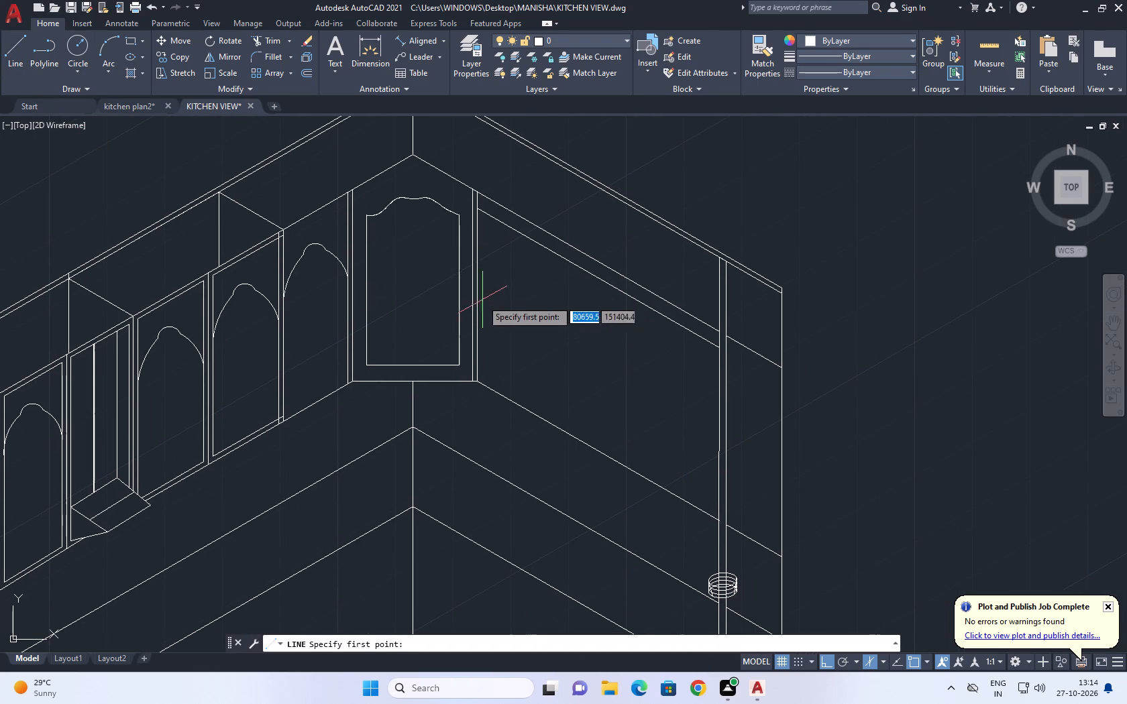
pyautogui.click(482, 290)
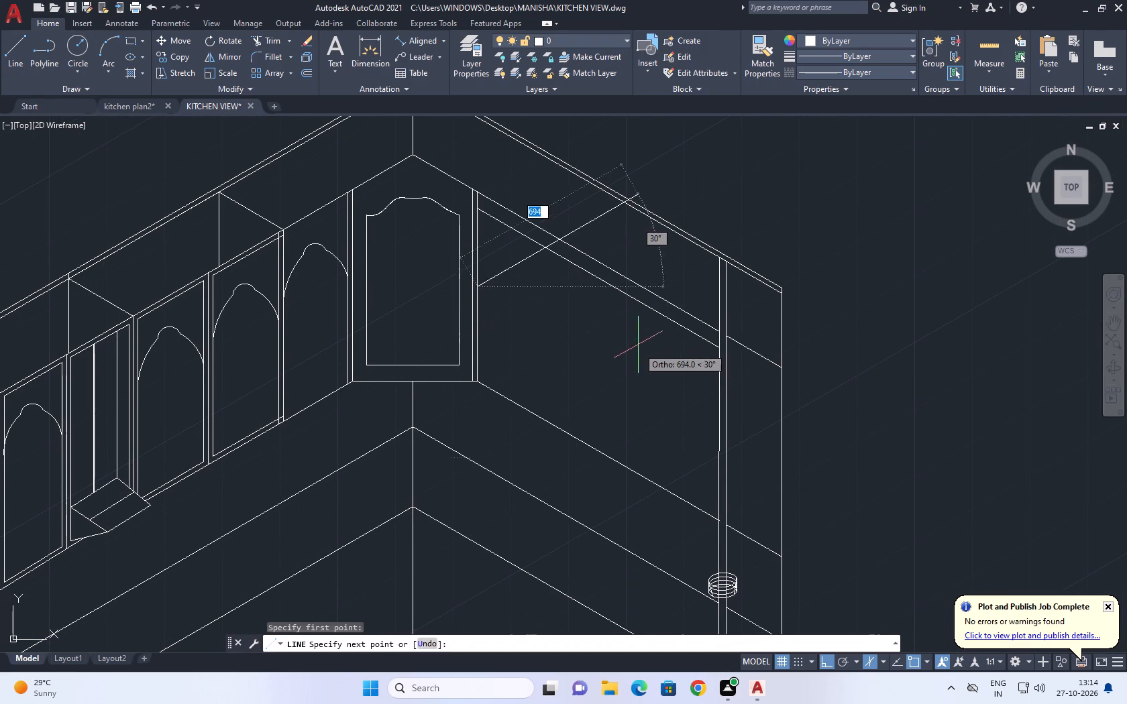
pyautogui.press('F5')
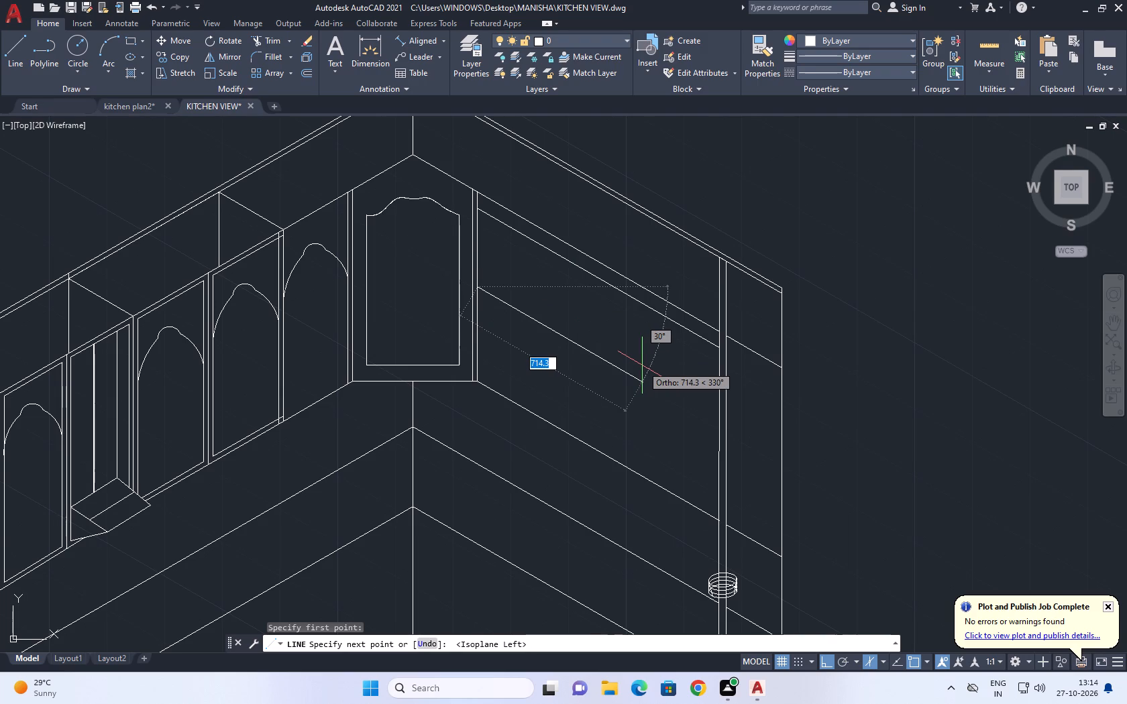
pyautogui.press('6')
pyautogui.press('BackSpace')
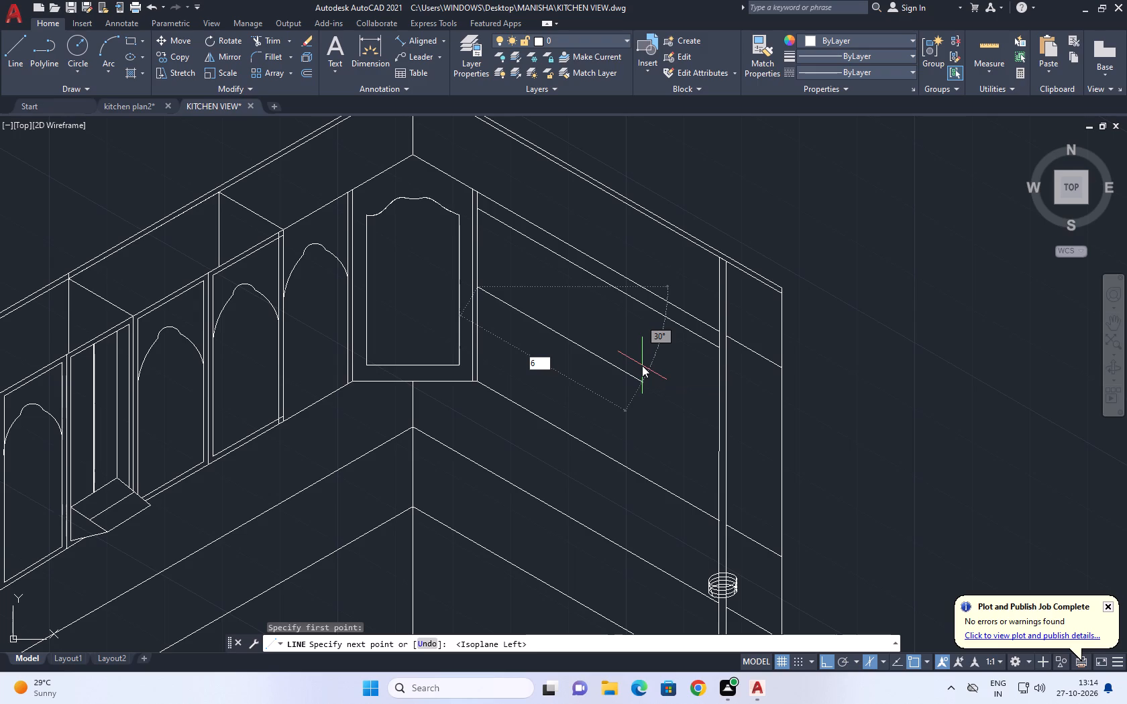
pyautogui.write('700')
pyautogui.press('Return')
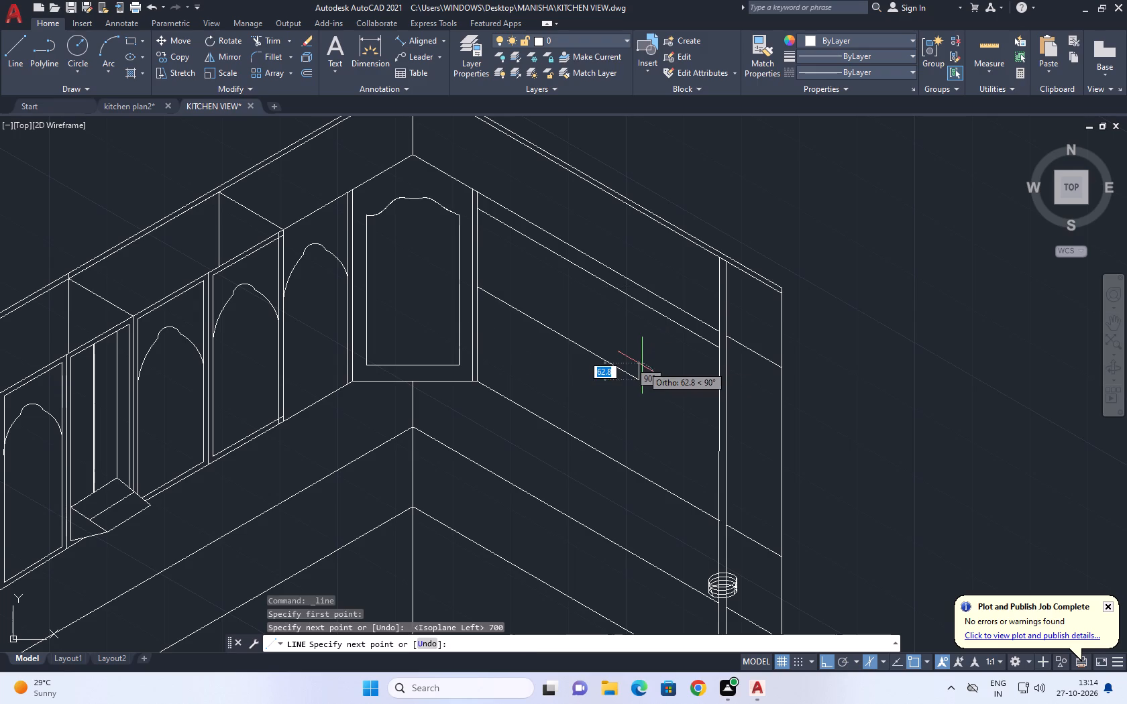
pyautogui.click(641, 502)
pyautogui.rightClick(643, 502)
pyautogui.click(703, 354)
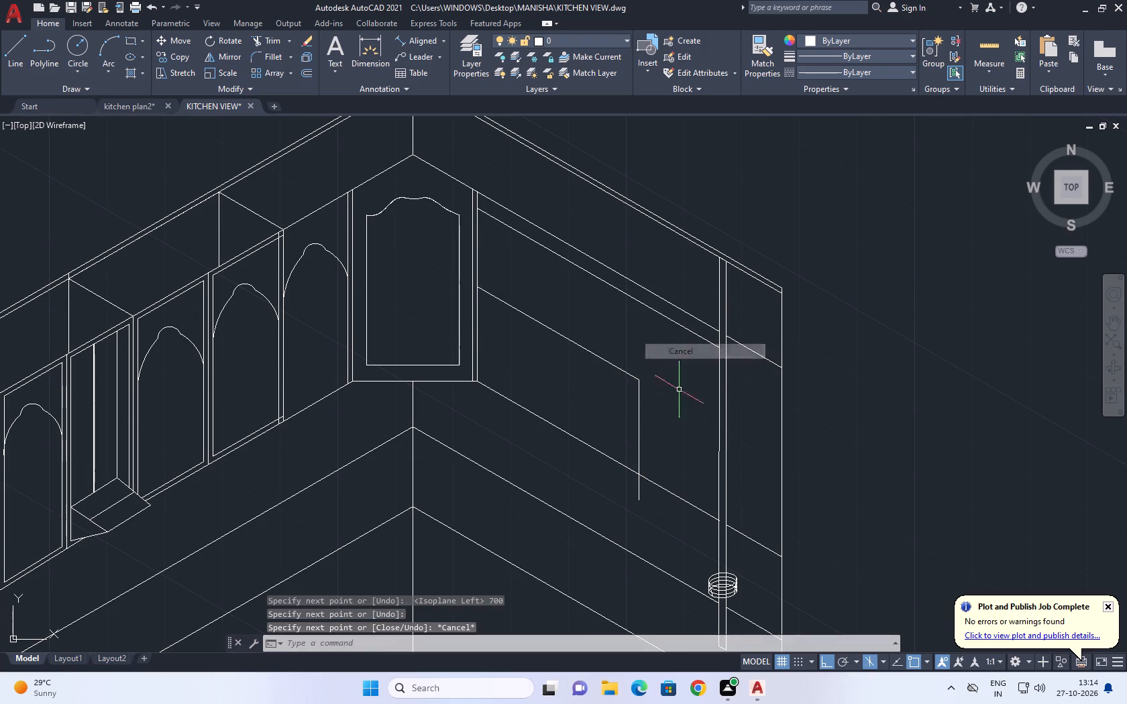
# Draw a 300 mm line at 30° towards the full-height strip, from where the new vertical crosses the cabinet-bottom line.
pyautogui.moveTo(667, 391); pyautogui.dragTo(674, 418, button='middle')
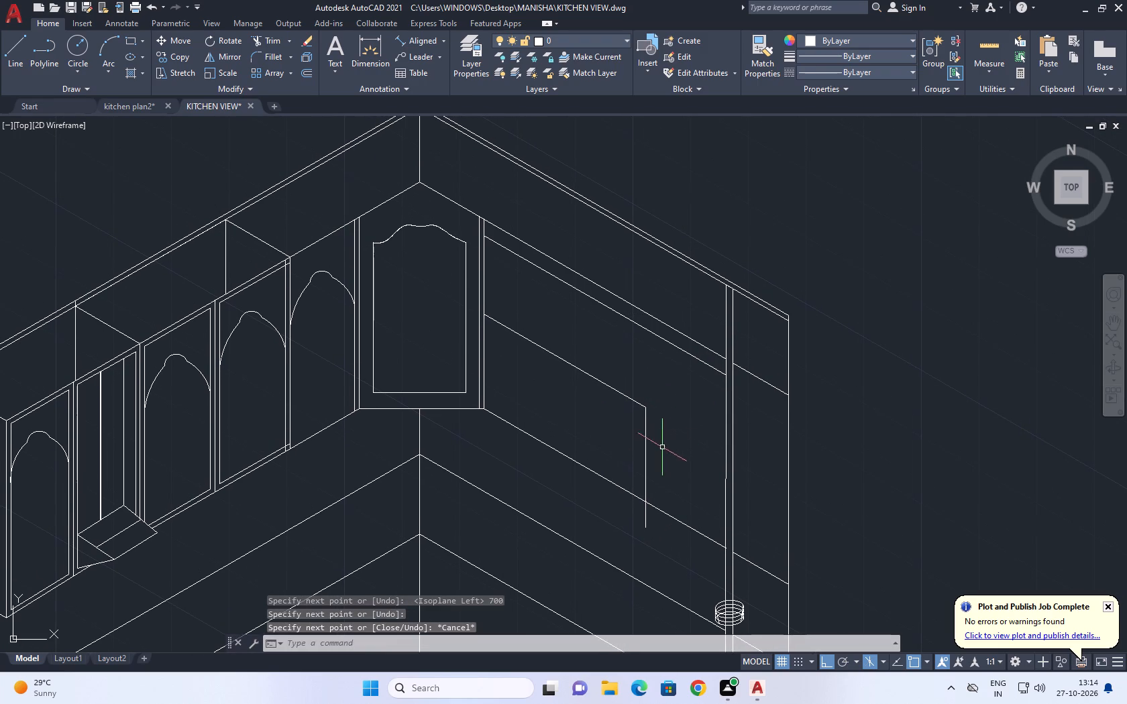
pyautogui.moveTo(691, 361); pyautogui.dragTo(678, 361, button='middle')
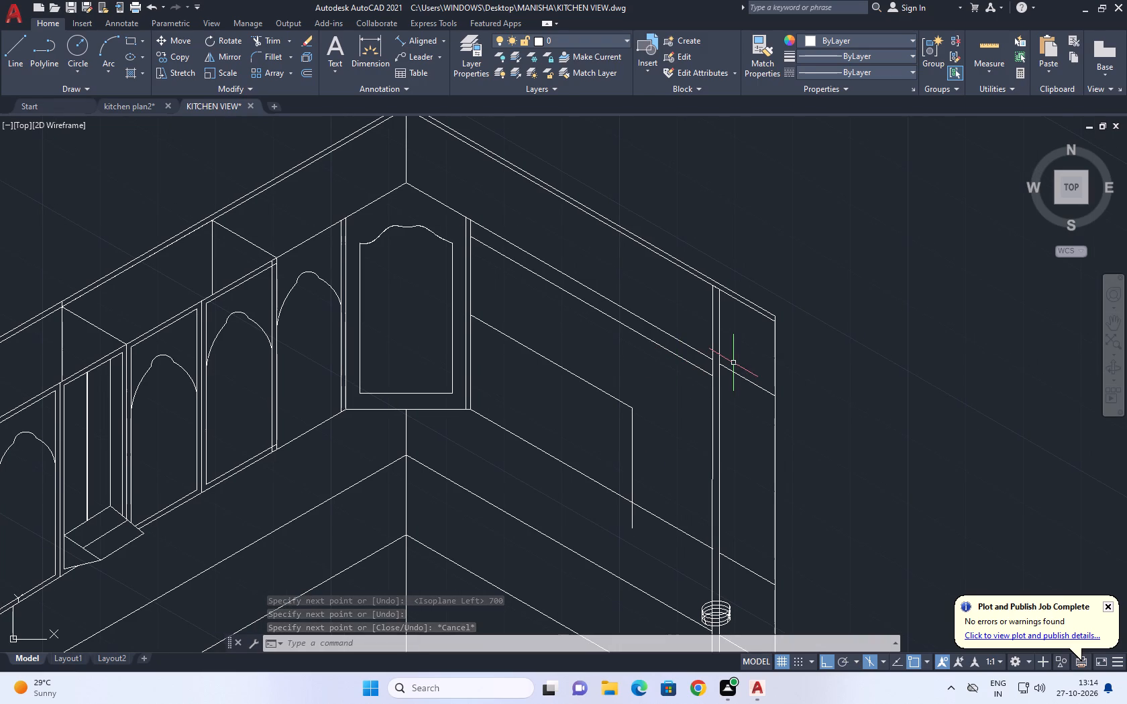
pyautogui.click(7, 42)
pyautogui.scroll(1, 635, 497)
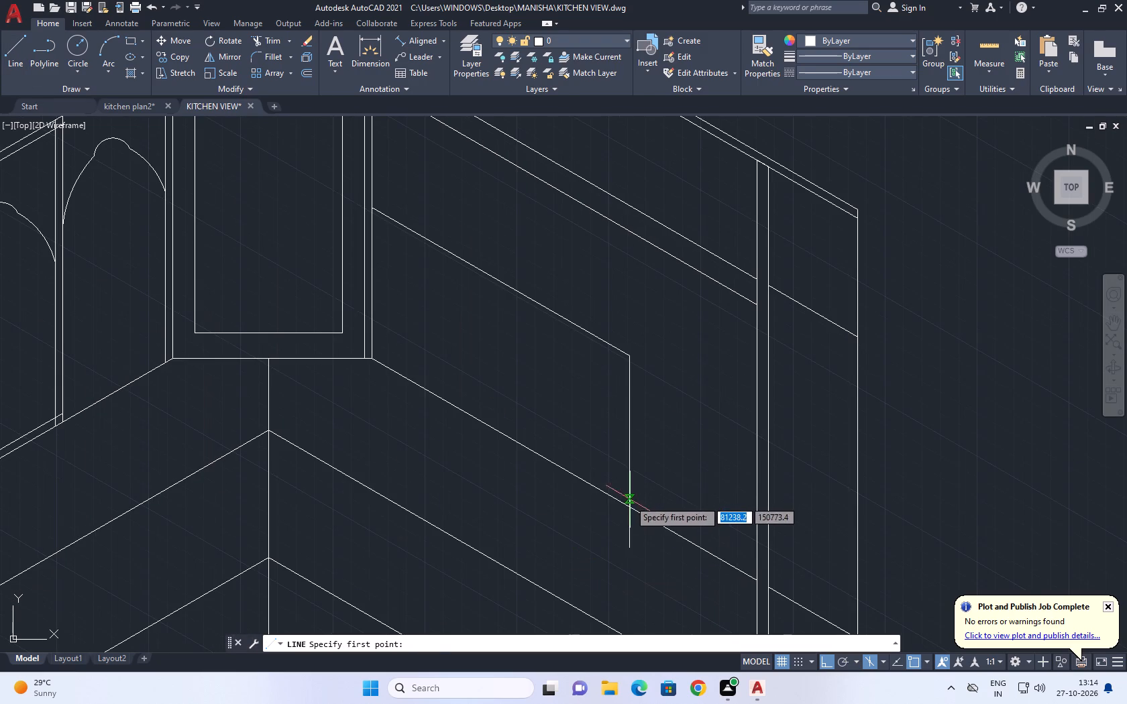
pyautogui.click(629, 508)
pyautogui.press('F5')
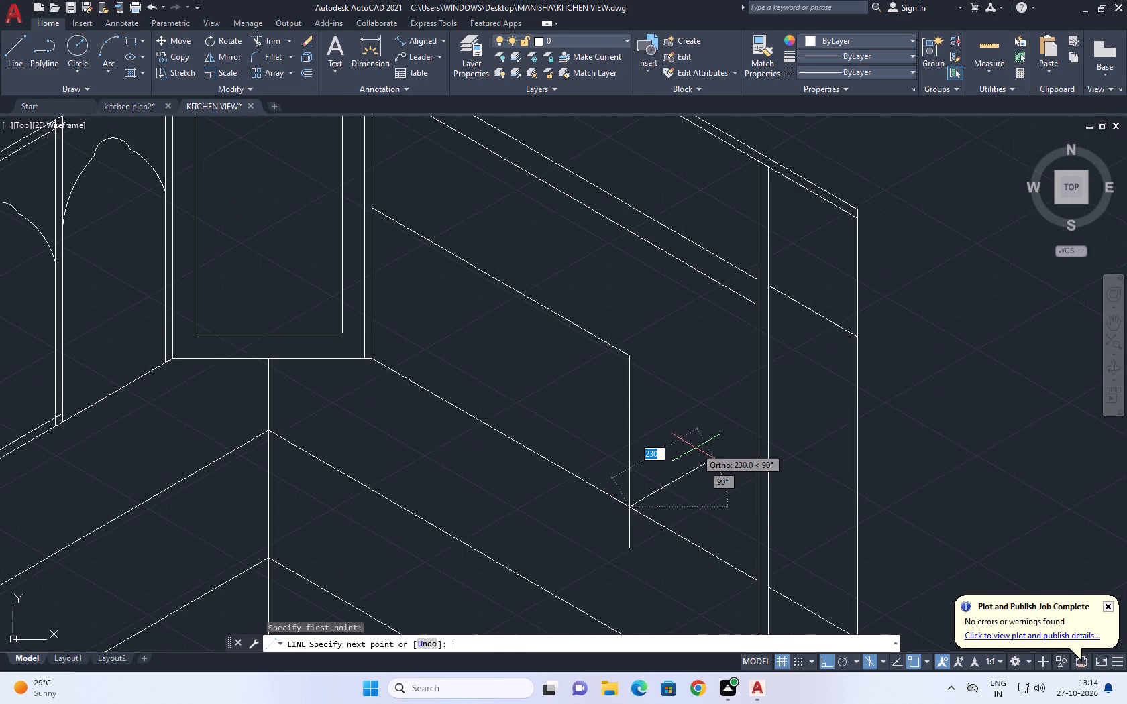
pyautogui.write('300')
pyautogui.press('Return')
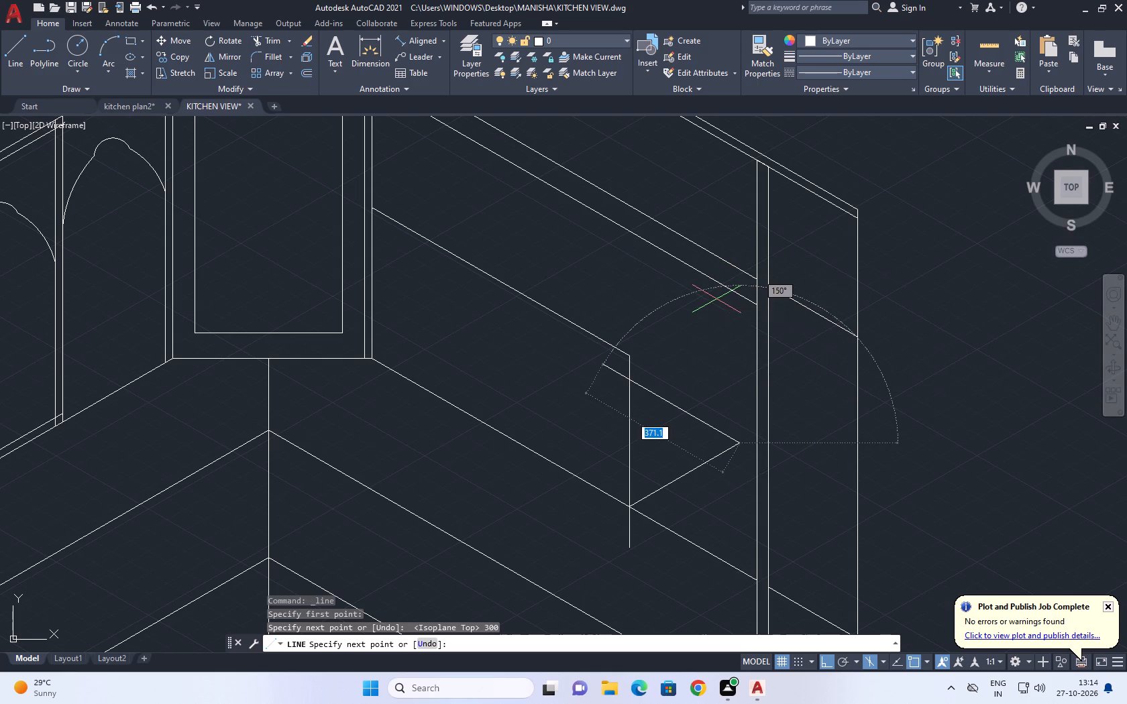
pyautogui.press('F5')
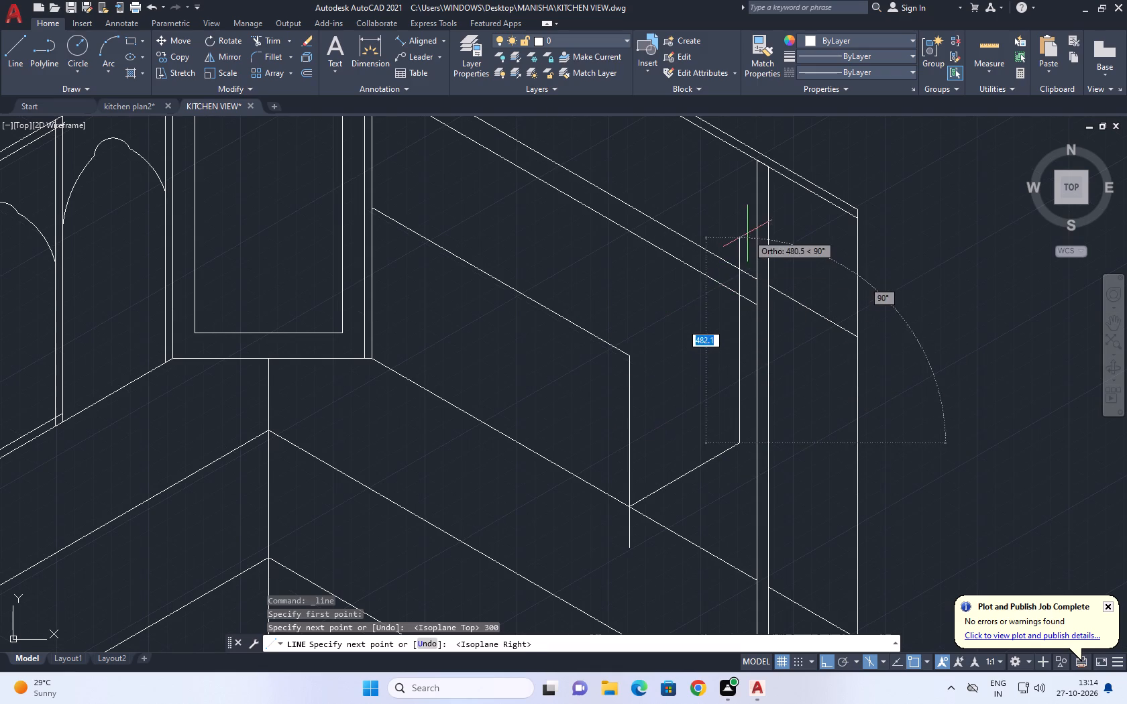
pyautogui.moveTo(731, 233); pyautogui.dragTo(717, 263, button='middle')
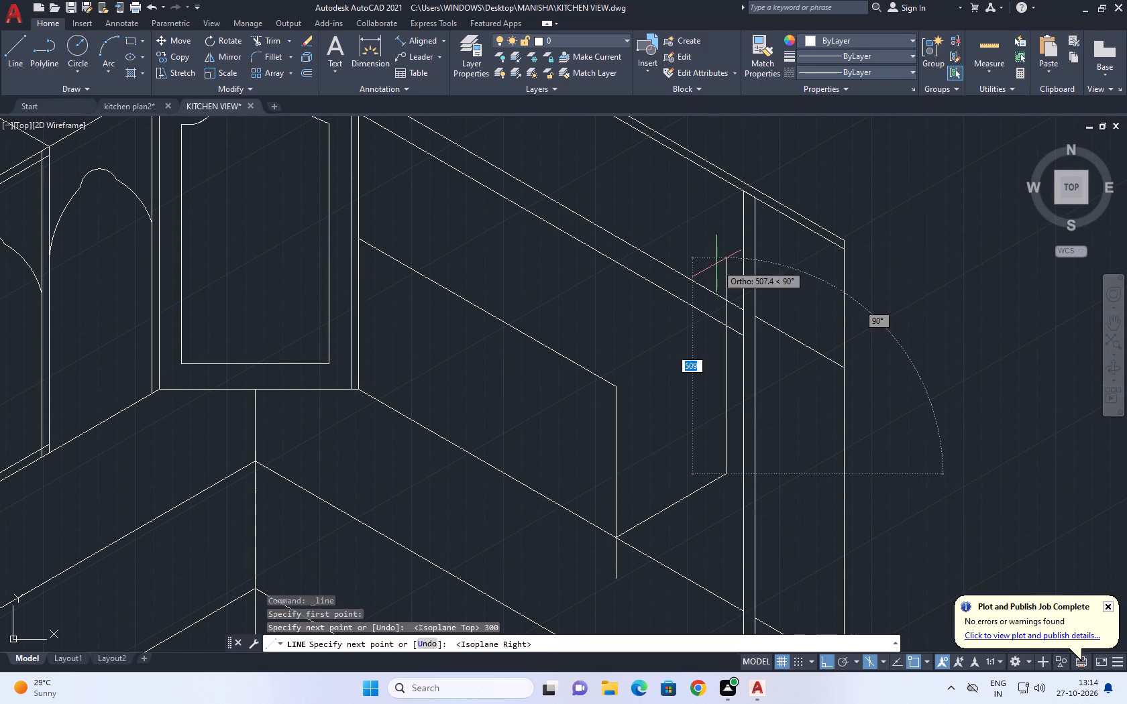
pyautogui.rightClick(715, 253)
pyautogui.click(750, 274)
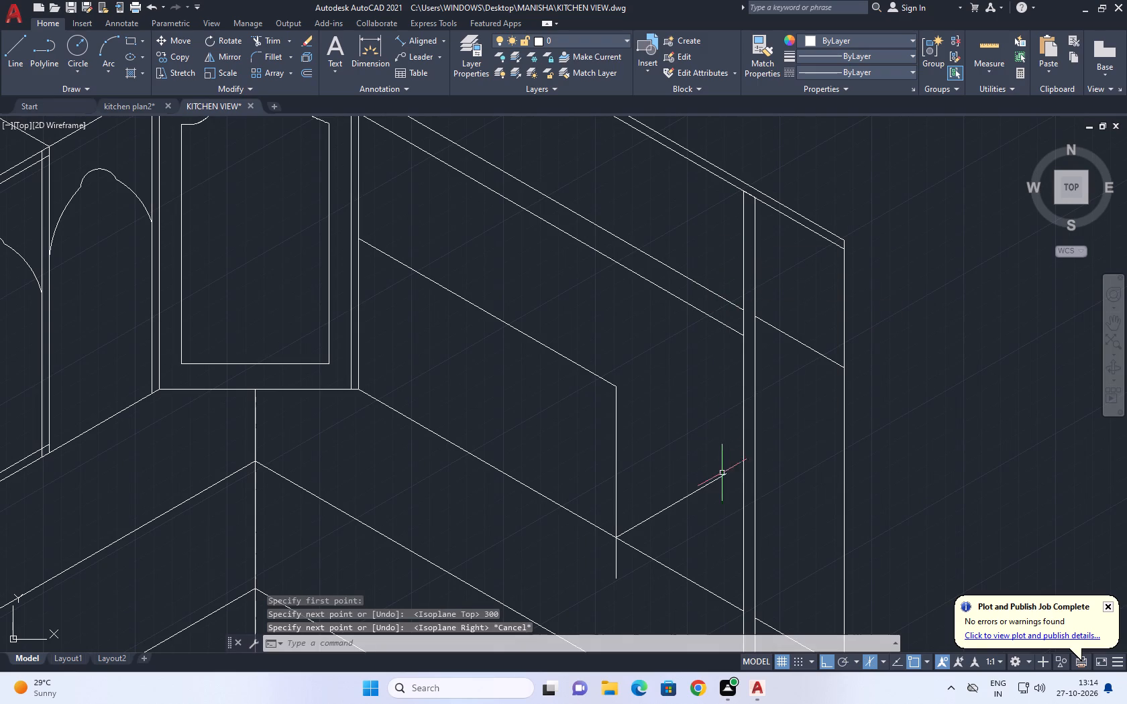
# Draw a vertical line about 570 mm straight up from the outer end of the 300 mm line, past the cabinet-top lines.
pyautogui.click(25, 52)
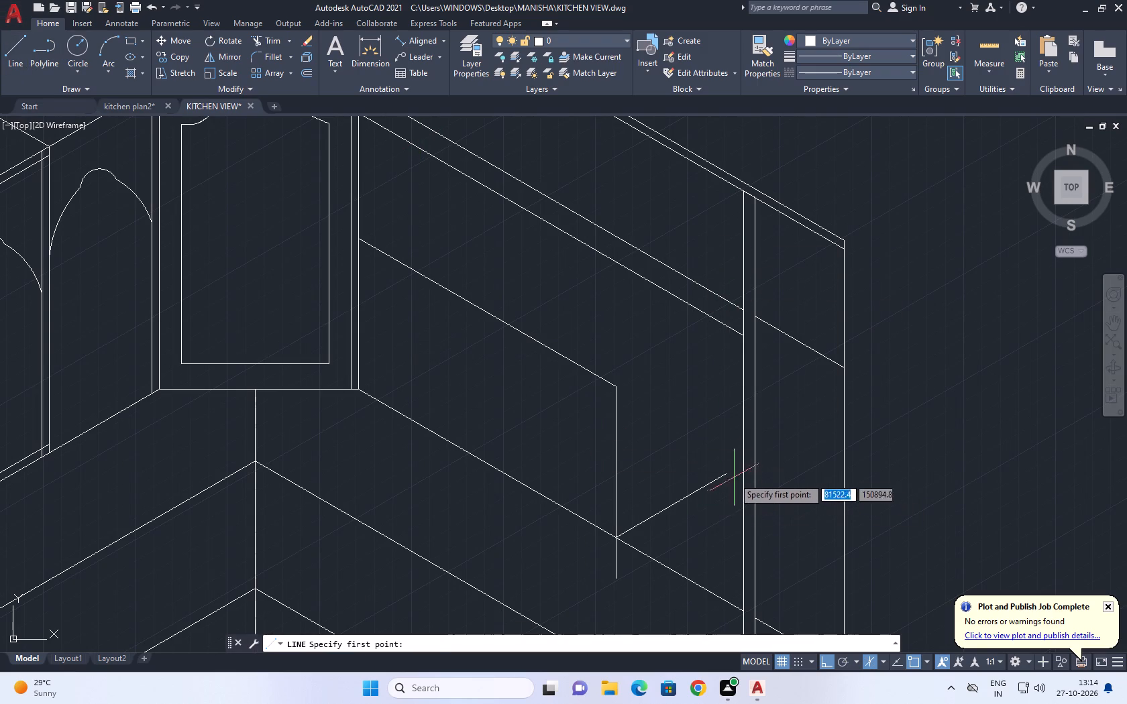
pyautogui.click(728, 475)
pyautogui.click(723, 233)
pyautogui.rightClick(723, 233)
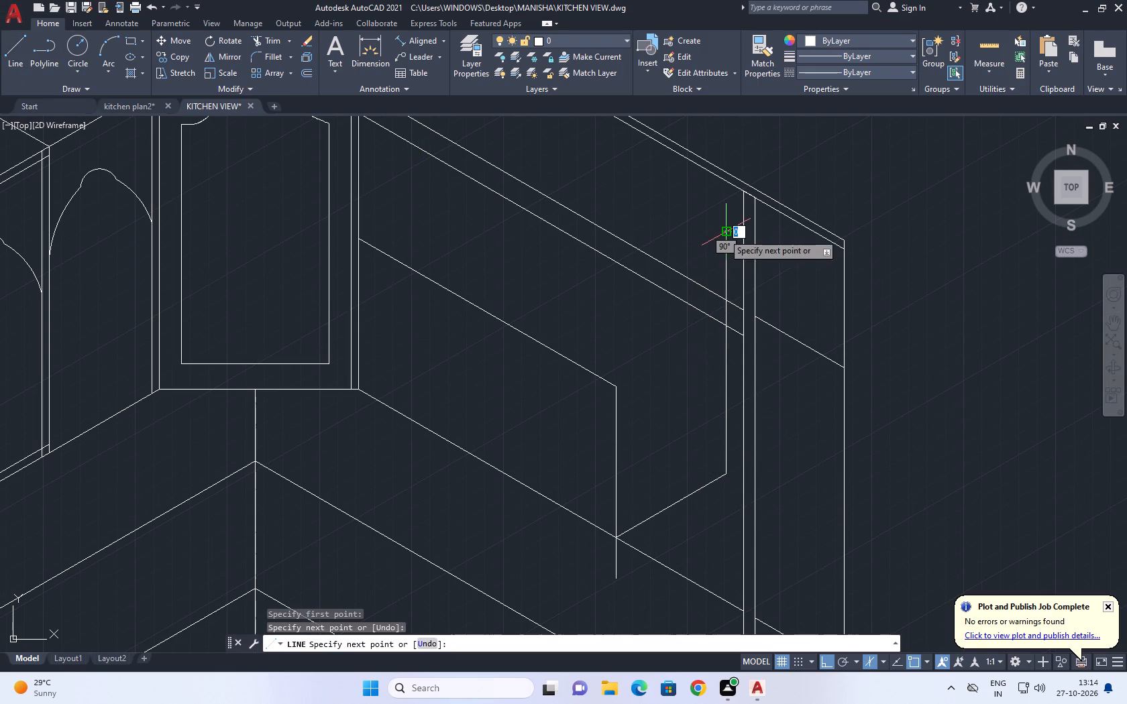
pyautogui.click(752, 254)
# Shorten that vertical line from its top end down to the lower copied line, leaving it about 358 mm long.
pyautogui.click(729, 239)
pyautogui.click(714, 217)
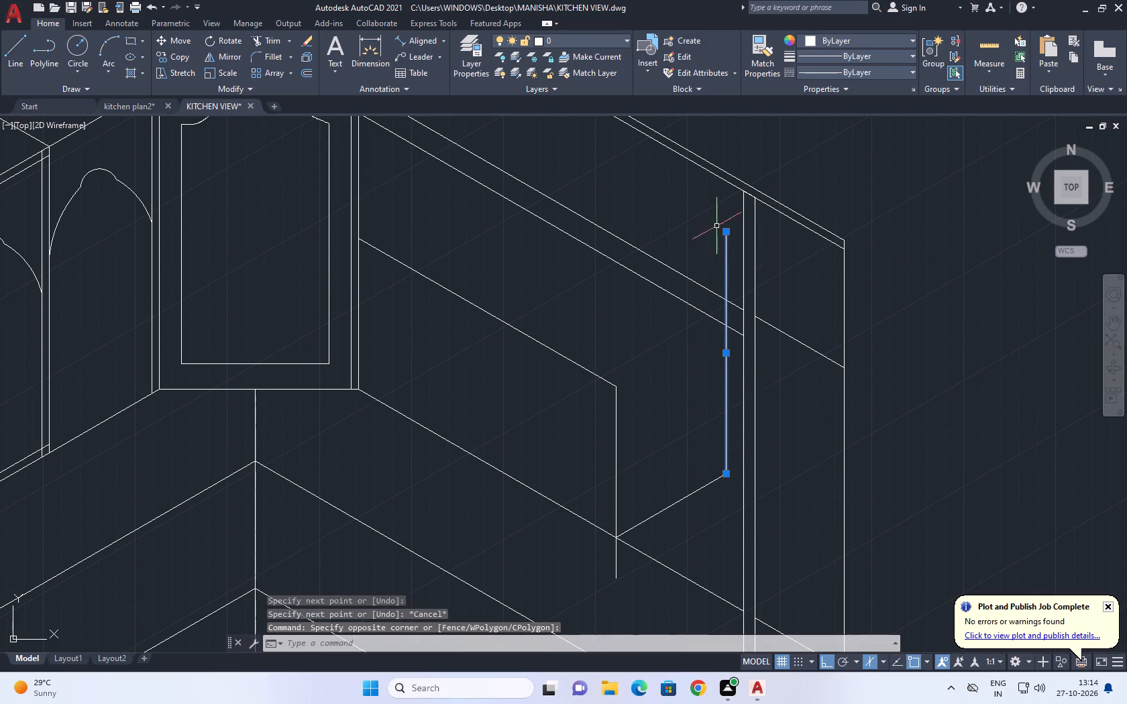
pyautogui.click(727, 231)
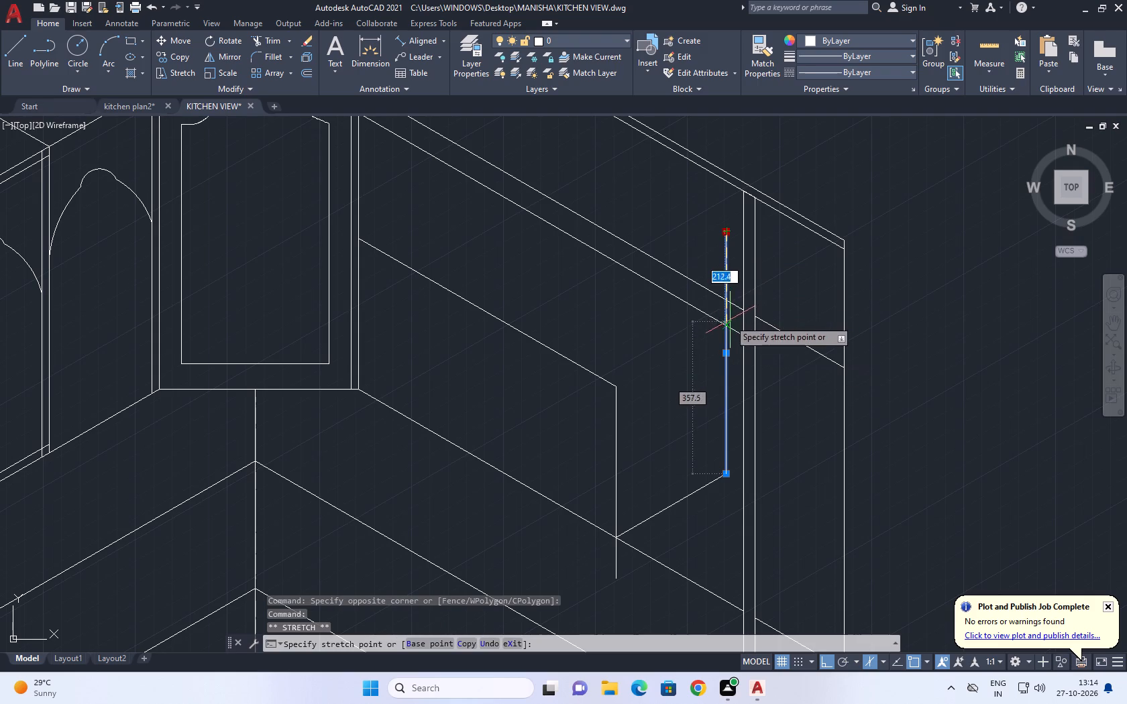
pyautogui.click(727, 322)
pyautogui.moveTo(696, 261); pyautogui.dragTo(674, 396, button='middle')
pyautogui.rightClick(723, 234)
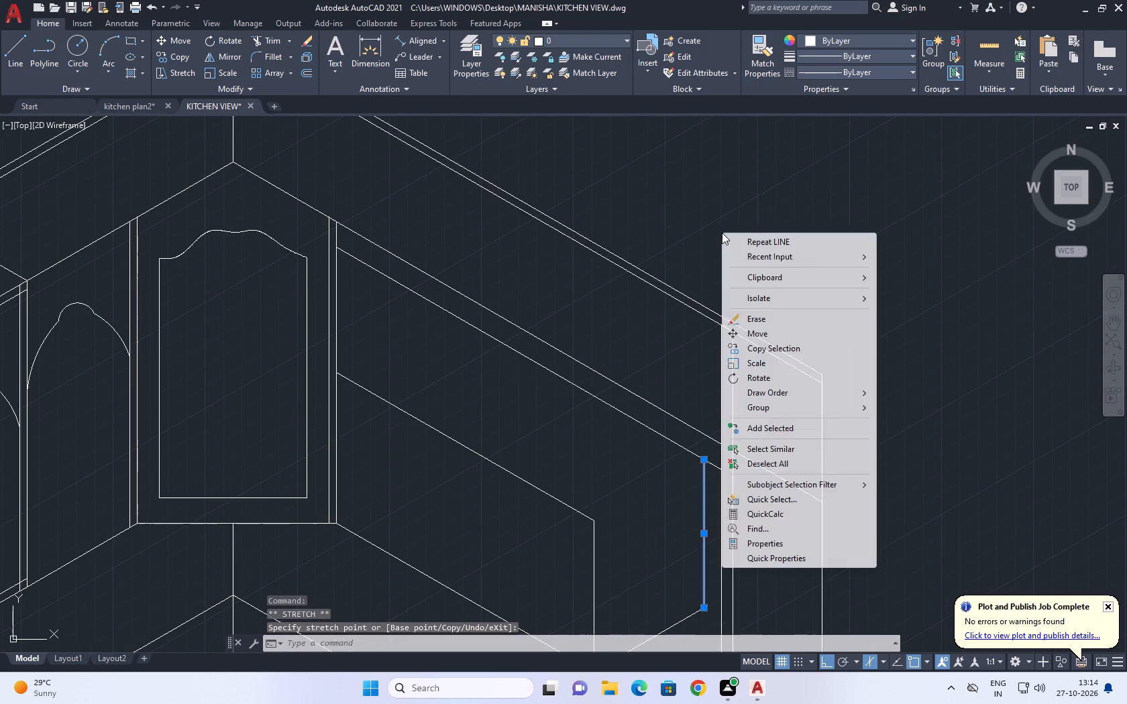
pyautogui.click(784, 467)
# Shorten the vertical below the 700 mm line so its bottom end meets the cabinet-bottom line and the 300 mm line.
pyautogui.scroll(-1, 723, 422)
pyautogui.moveTo(704, 415); pyautogui.dragTo(658, 365, button='middle')
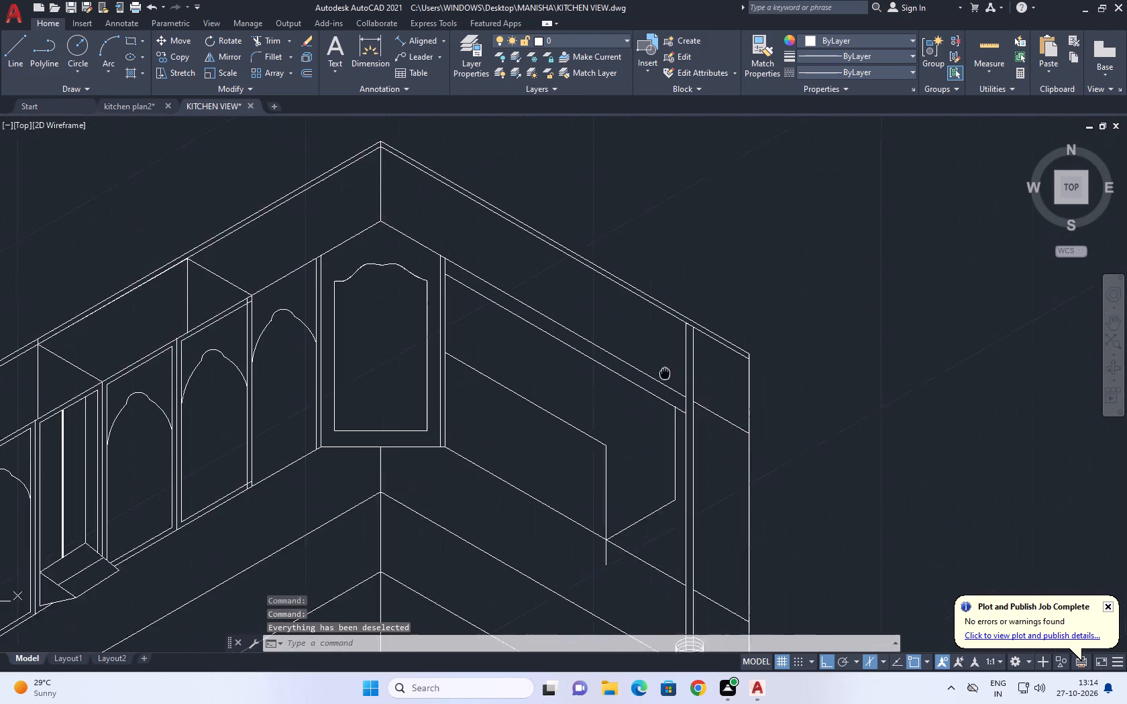
pyautogui.moveTo(658, 365); pyautogui.dragTo(647, 356, button='middle')
pyautogui.scroll(3, 586, 536)
pyautogui.moveTo(598, 550); pyautogui.dragTo(582, 534)
pyautogui.click(548, 487)
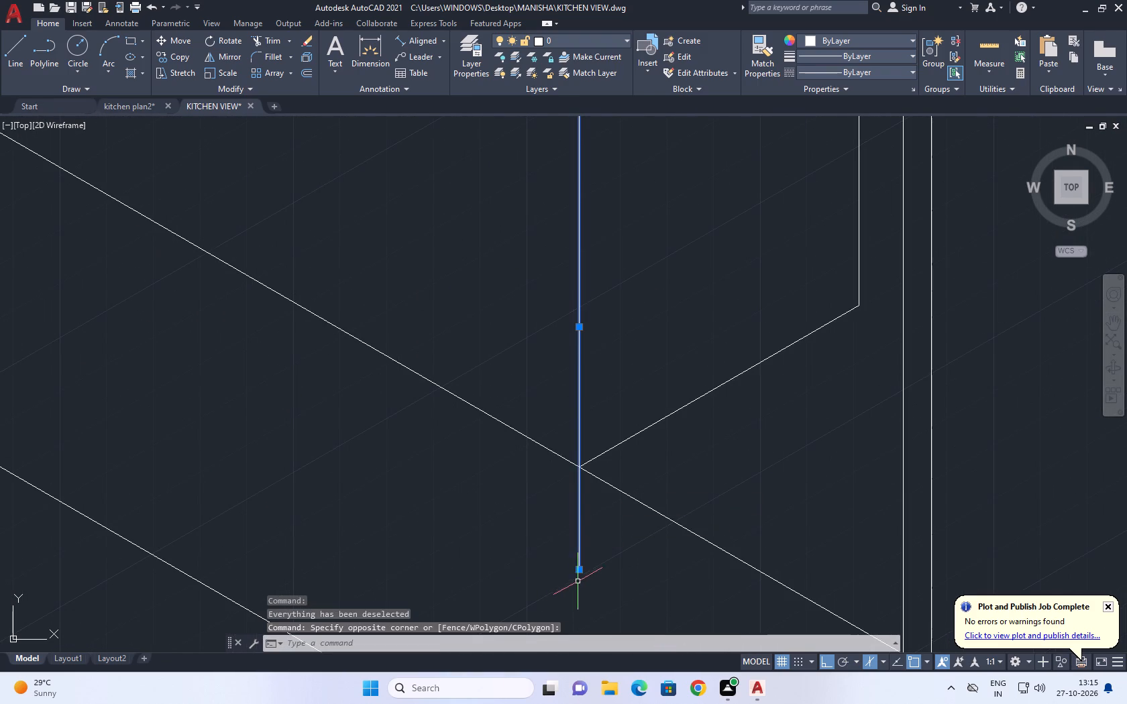
pyautogui.click(578, 569)
pyautogui.click(575, 467)
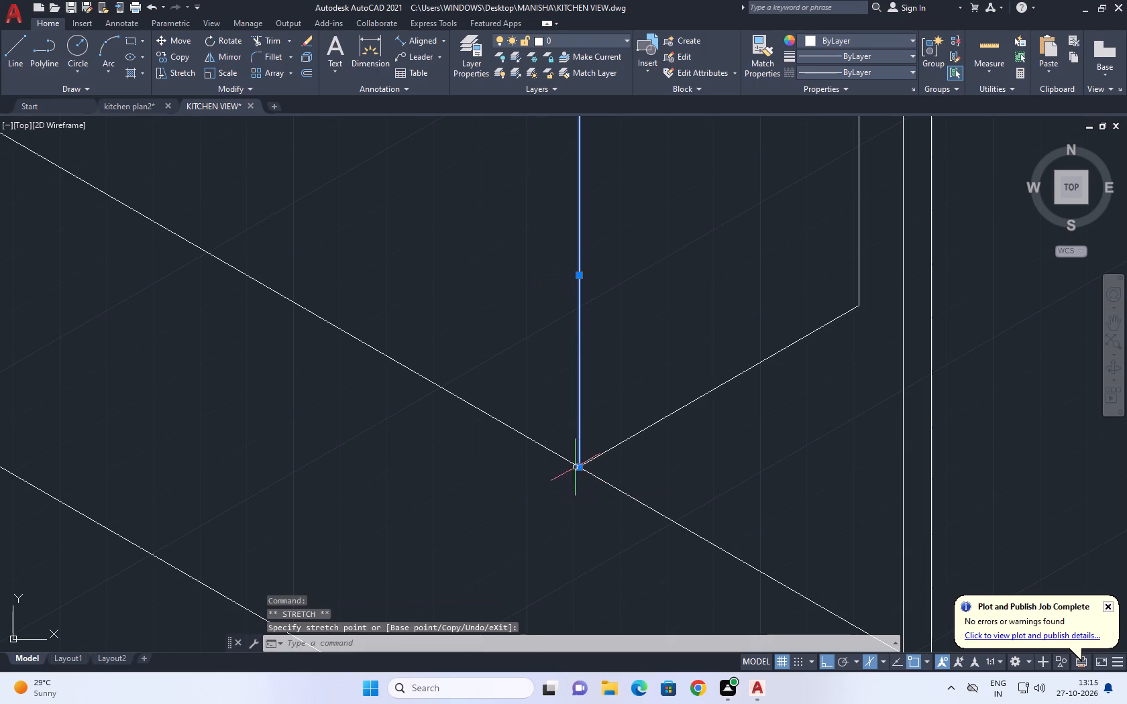
pyautogui.rightClick(621, 383)
pyautogui.moveTo(674, 282); pyautogui.dragTo(672, 295)
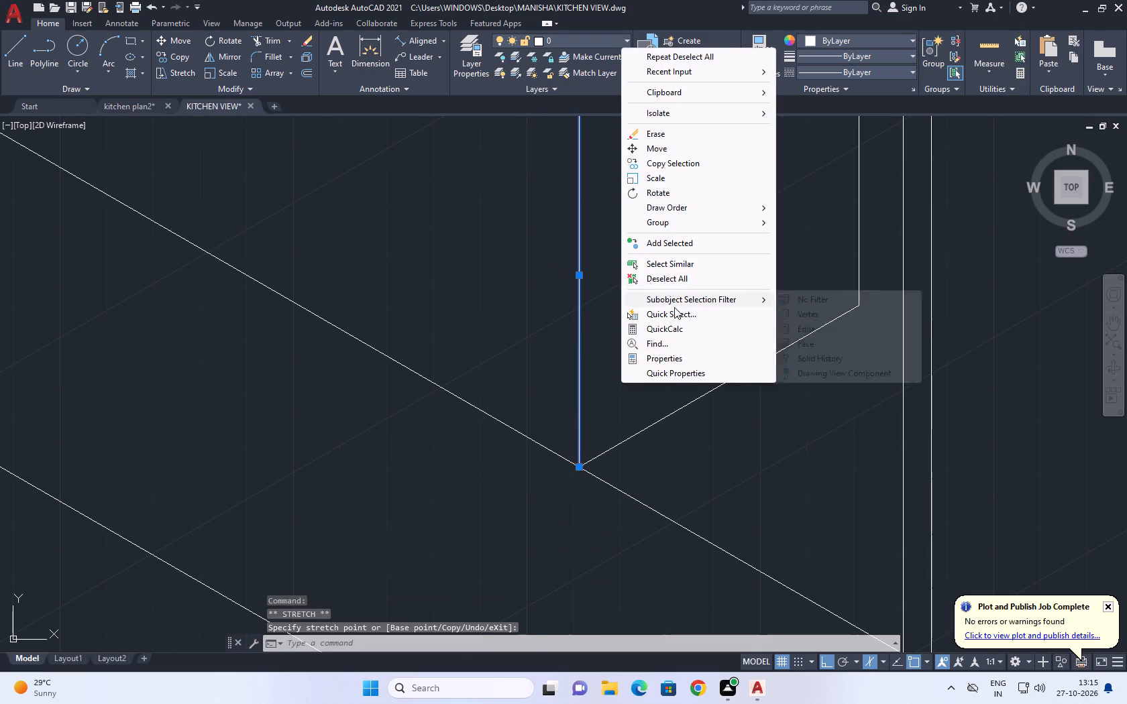
pyautogui.scroll(-2, 655, 358)
pyautogui.click(692, 280)
# Draw a line joining the end of the 700 mm line to the top of the shortened vertical, closing the box's side face.
pyautogui.scroll(-4, 683, 310)
pyautogui.moveTo(709, 293); pyautogui.dragTo(708, 306, button='middle')
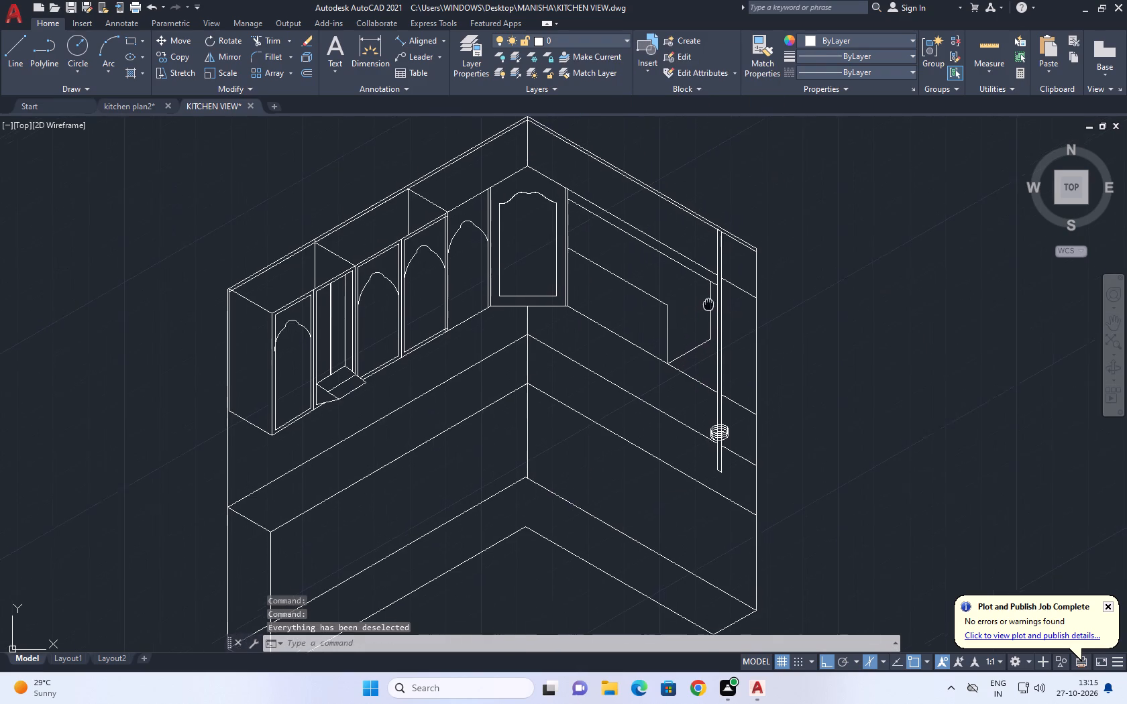
pyautogui.moveTo(708, 306); pyautogui.dragTo(705, 314, button='middle')
pyautogui.click(4, 44)
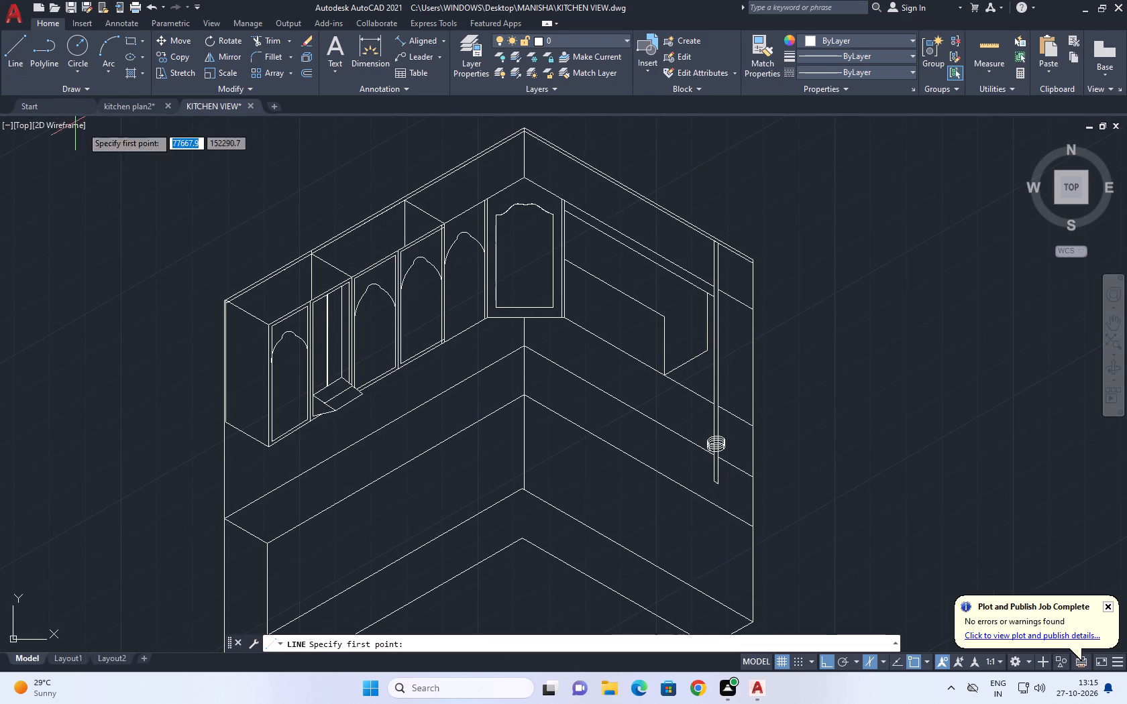
pyautogui.moveTo(341, 245); pyautogui.dragTo(266, 322, button='middle')
pyautogui.scroll(2, 588, 396)
pyautogui.click(586, 394)
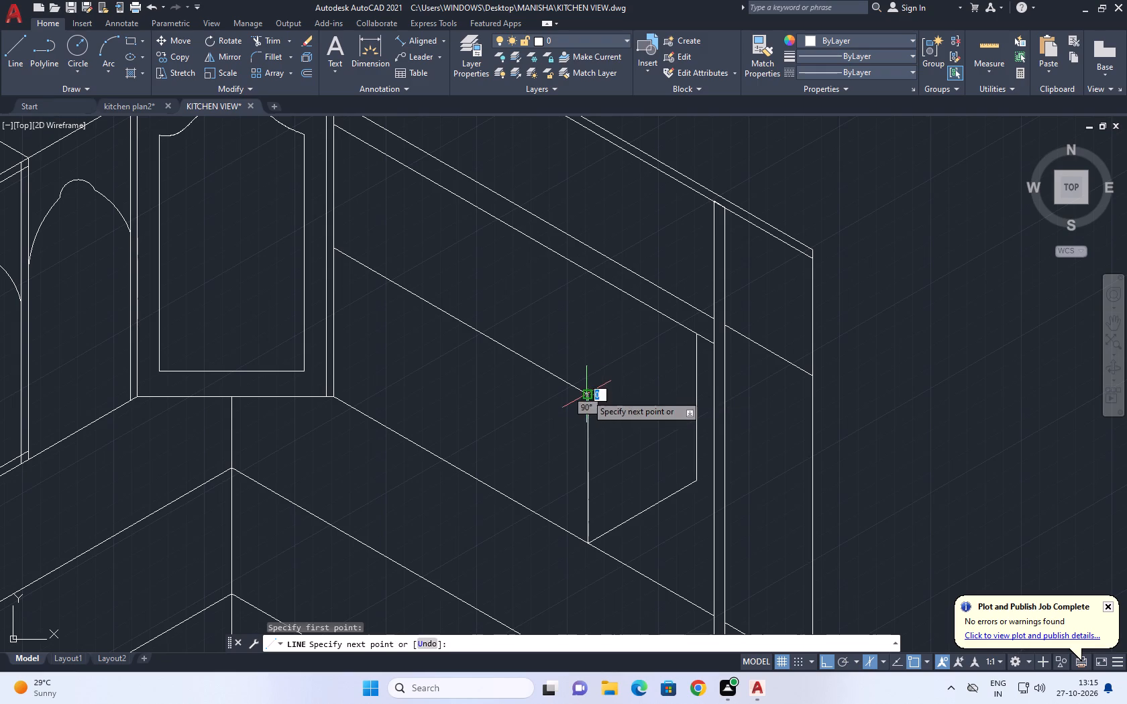
pyautogui.click(700, 333)
pyautogui.rightClick(627, 330)
pyautogui.click(694, 350)
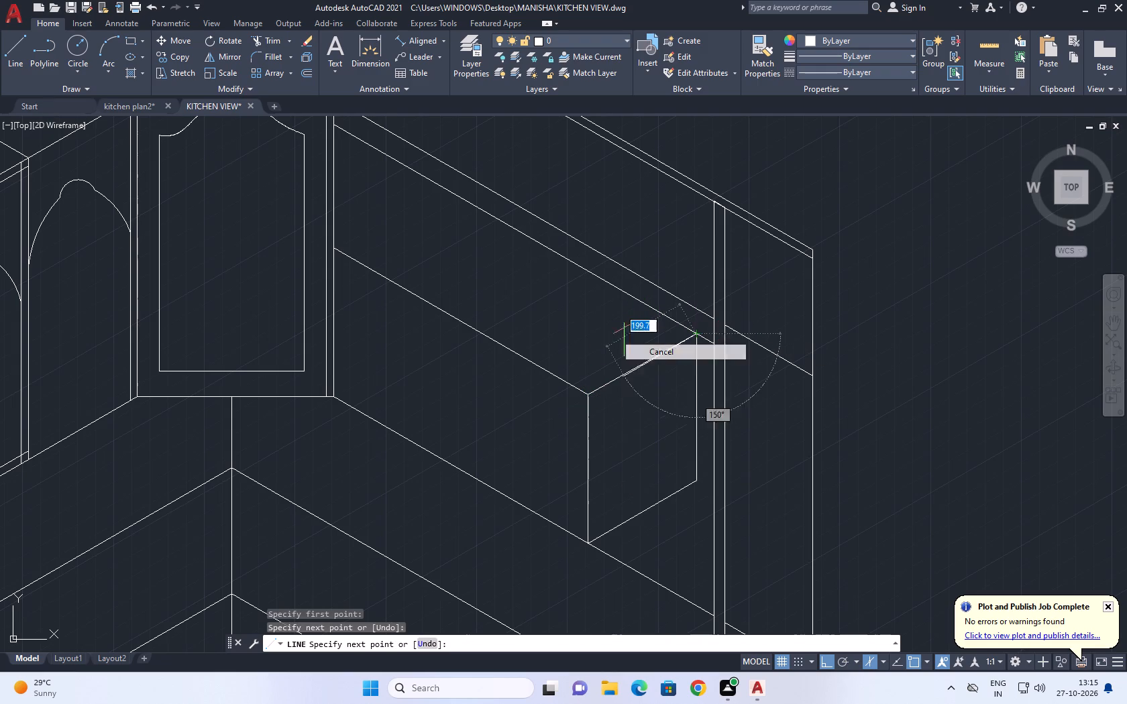
# Draw a vertical line down from the adjoining wall's top edge, across both cabinet-top lines and past the box's 700 mm line.
pyautogui.scroll(-1, 528, 305)
pyautogui.moveTo(512, 286); pyautogui.dragTo(508, 434, button='middle')
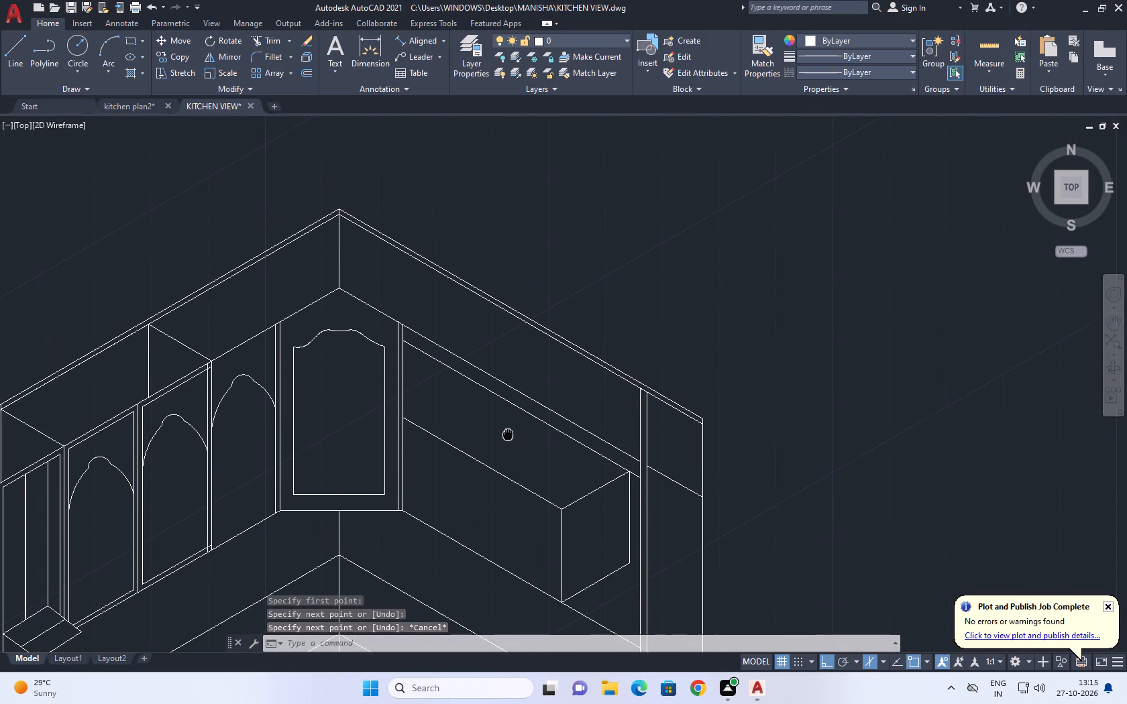
pyautogui.moveTo(508, 434); pyautogui.dragTo(510, 434, button='middle')
pyautogui.scroll(-1, 510, 434)
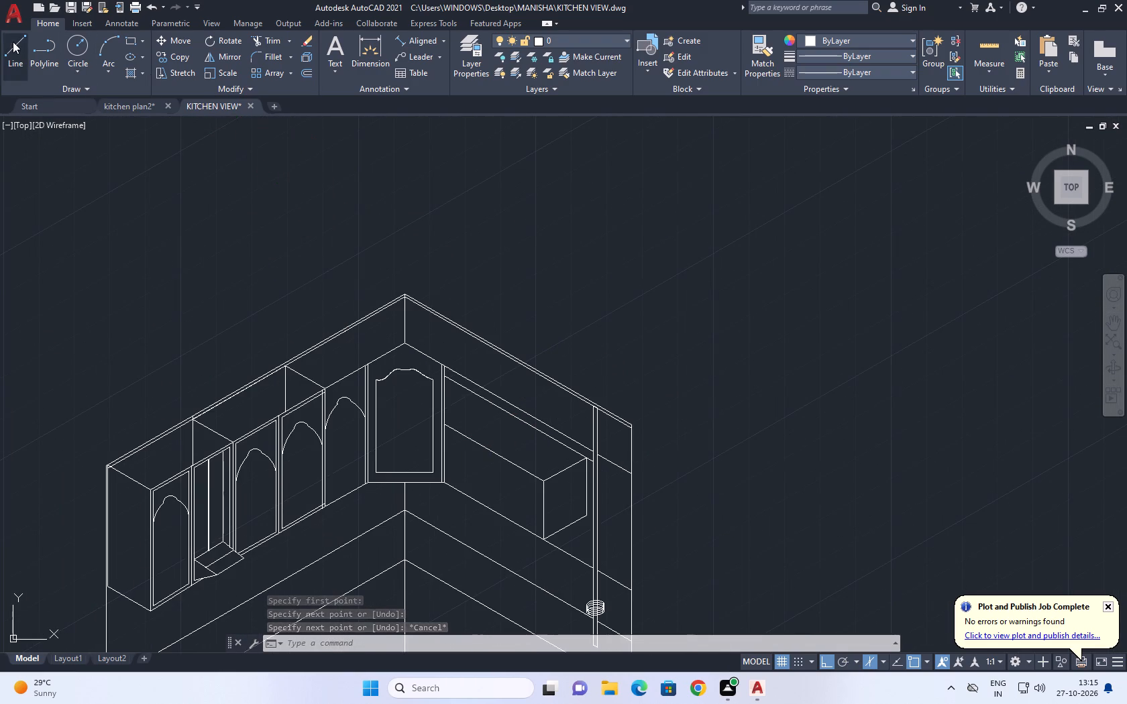
pyautogui.click(13, 42)
pyautogui.moveTo(313, 427); pyautogui.dragTo(306, 461, button='middle')
pyautogui.middleClick(306, 461)
pyautogui.scroll(2, 442, 473)
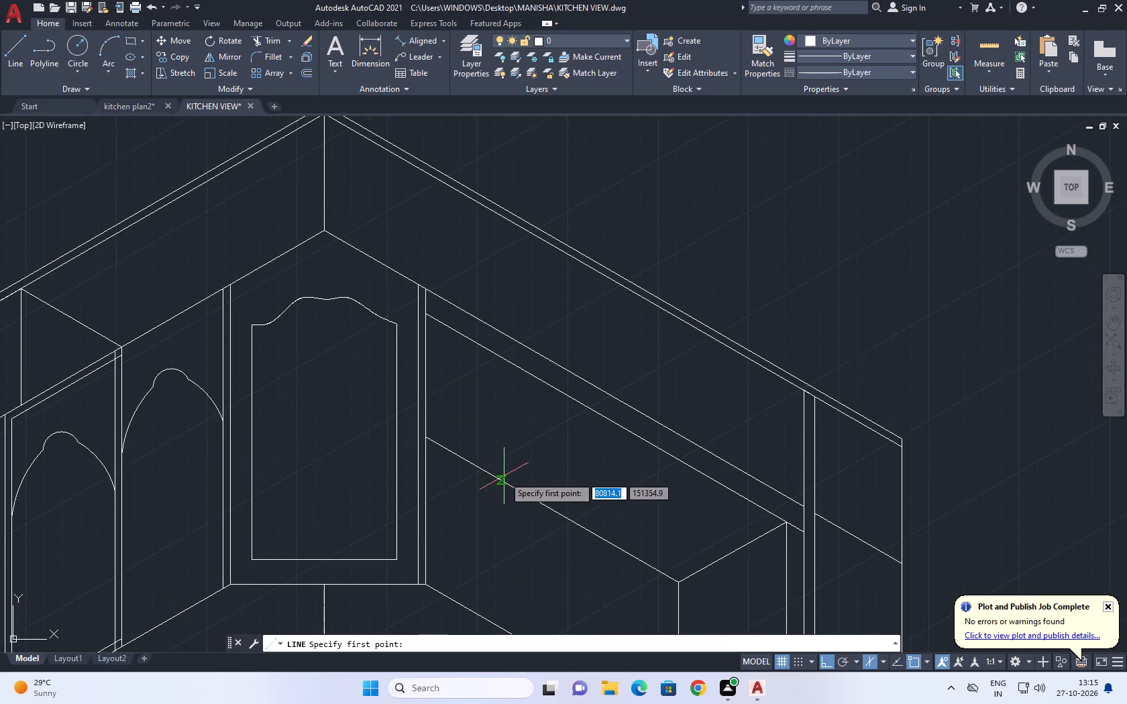
pyautogui.moveTo(473, 466); pyautogui.dragTo(457, 505, button='middle')
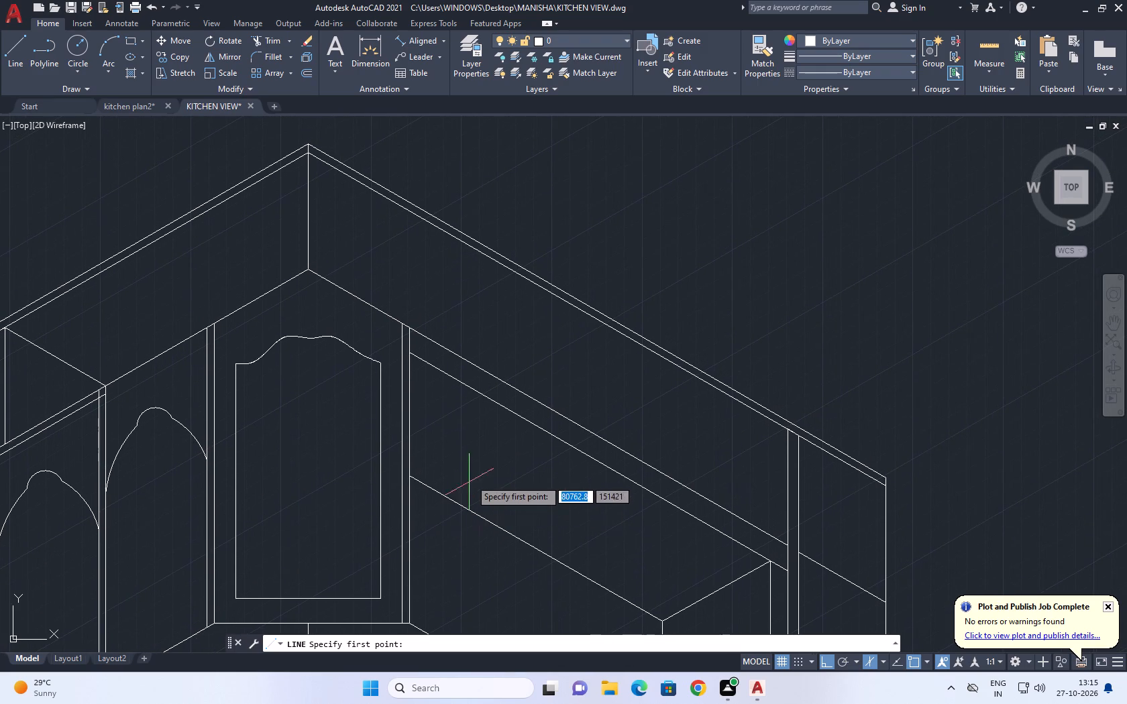
pyautogui.moveTo(479, 396); pyautogui.dragTo(468, 315, button='middle')
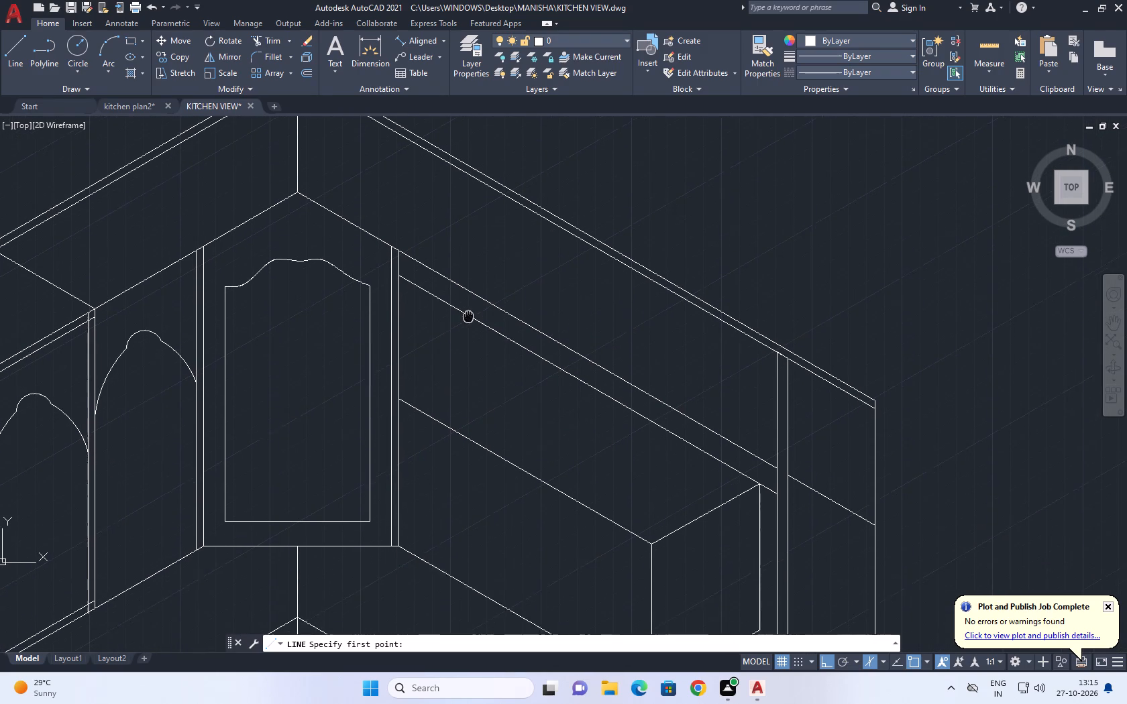
pyautogui.moveTo(468, 315); pyautogui.dragTo(468, 312, button='middle')
pyautogui.middleClick(468, 312)
pyautogui.moveTo(492, 197); pyautogui.dragTo(478, 222, button='middle')
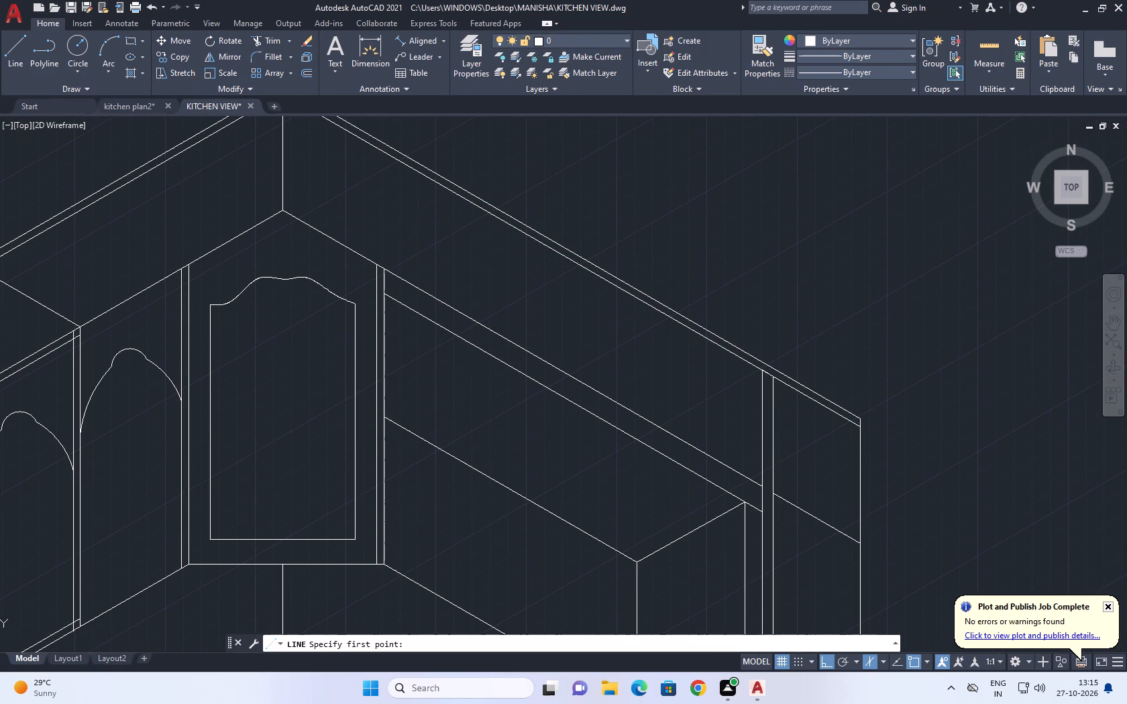
pyautogui.moveTo(478, 222); pyautogui.dragTo(482, 250, button='middle')
pyautogui.moveTo(484, 259); pyautogui.dragTo(490, 281, button='middle')
pyautogui.scroll(-2, 490, 292)
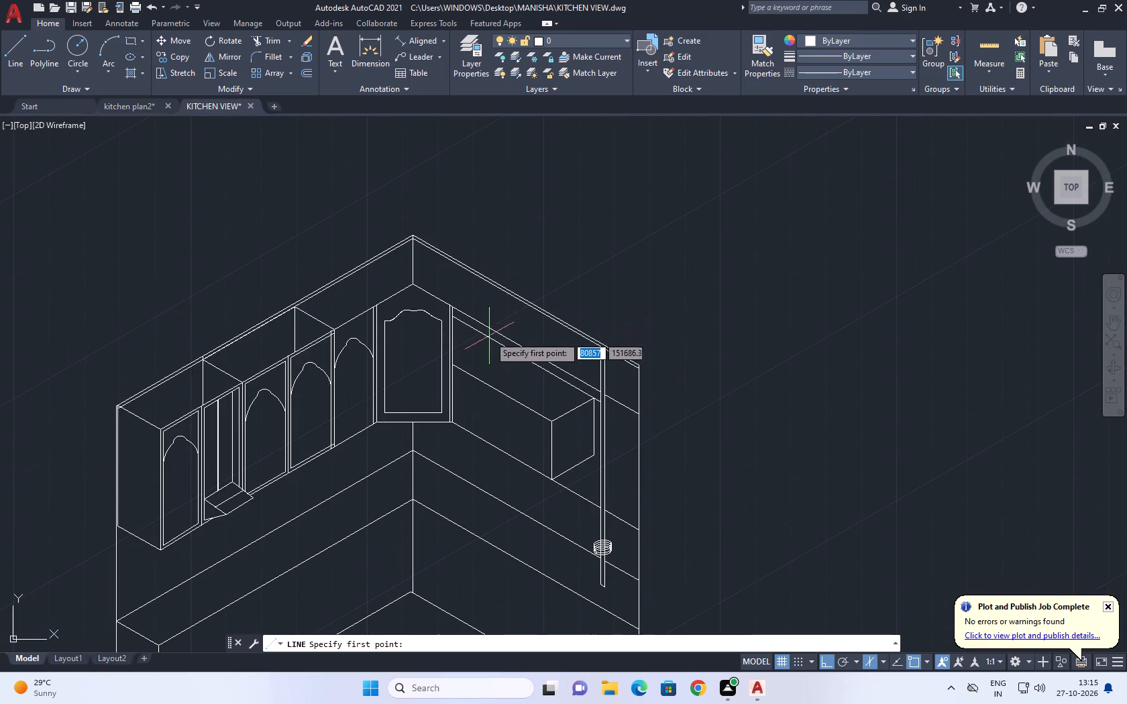
pyautogui.click(491, 283)
pyautogui.scroll(1, 486, 404)
pyautogui.click(489, 440)
pyautogui.rightClick(498, 436)
pyautogui.click(547, 463)
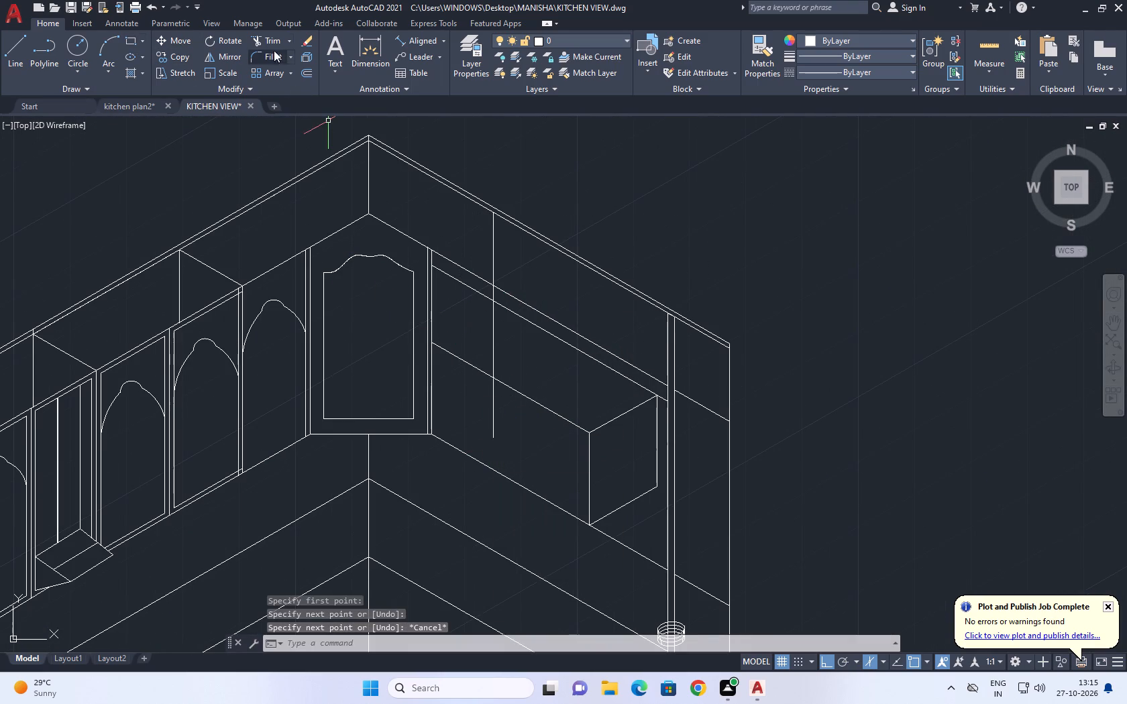
# Trim the new vertical line's lower end back to the box's 700 mm line.
pyautogui.click(266, 42)
pyautogui.click(467, 369)
pyautogui.click(470, 326)
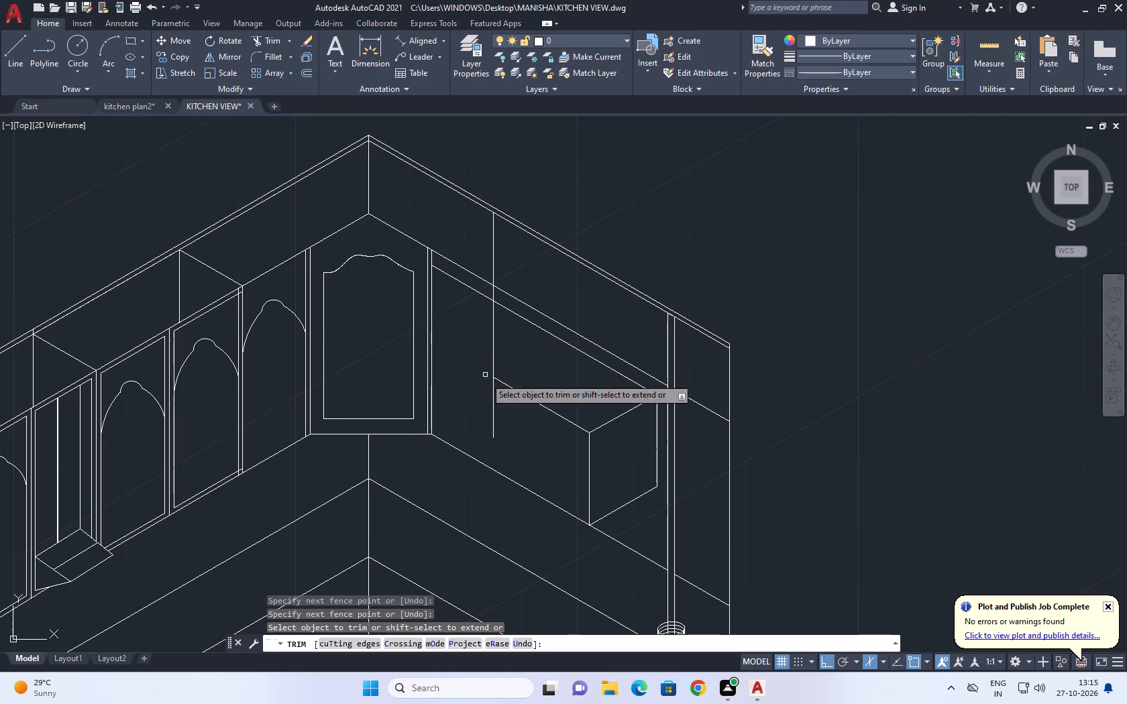
pyautogui.click(492, 397)
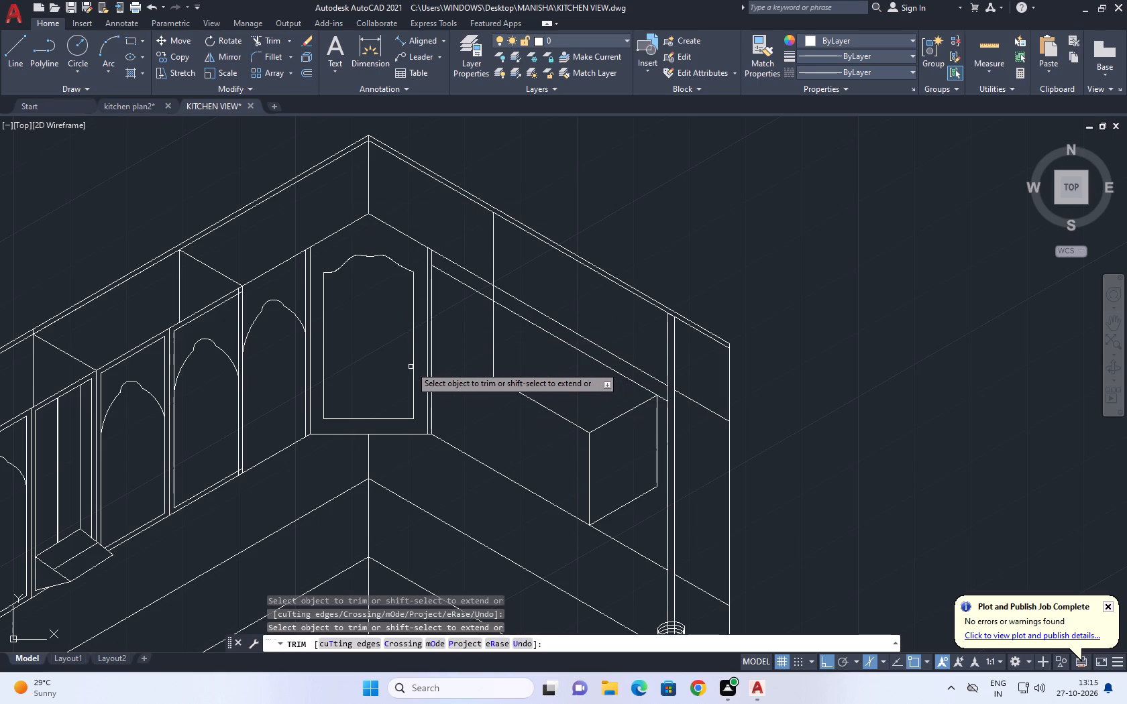
pyautogui.hotkey('ctrl', 'z')
pyautogui.hotkey('ctrl', 'z')
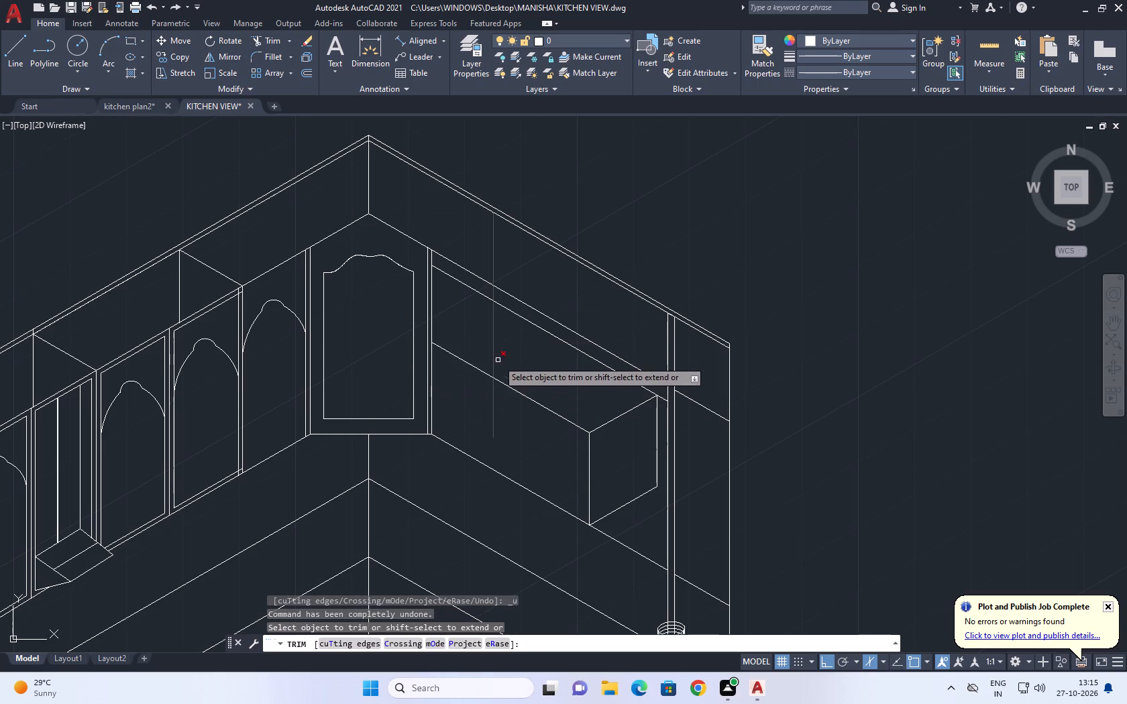
pyautogui.click(488, 398)
pyautogui.click(496, 415)
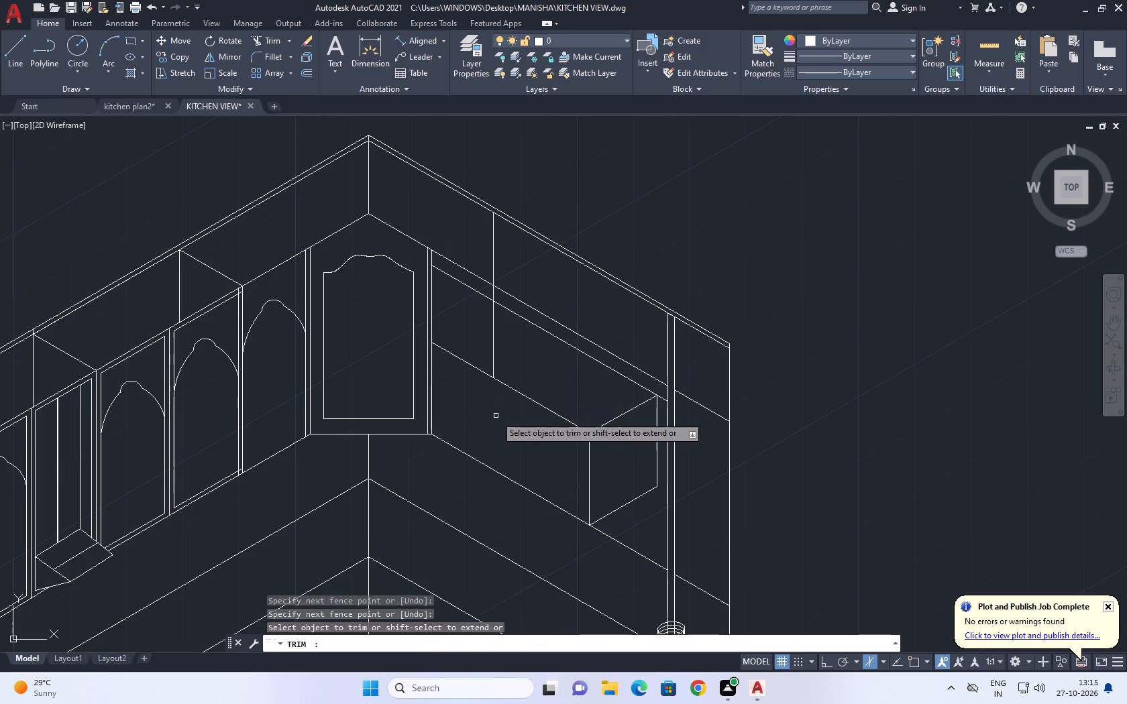
# Trim away both cabinet-top lines from the new vertical to the full-height strip, including the leftover pieces beside the strip.
pyautogui.moveTo(516, 355); pyautogui.dragTo(543, 426, button='middle')
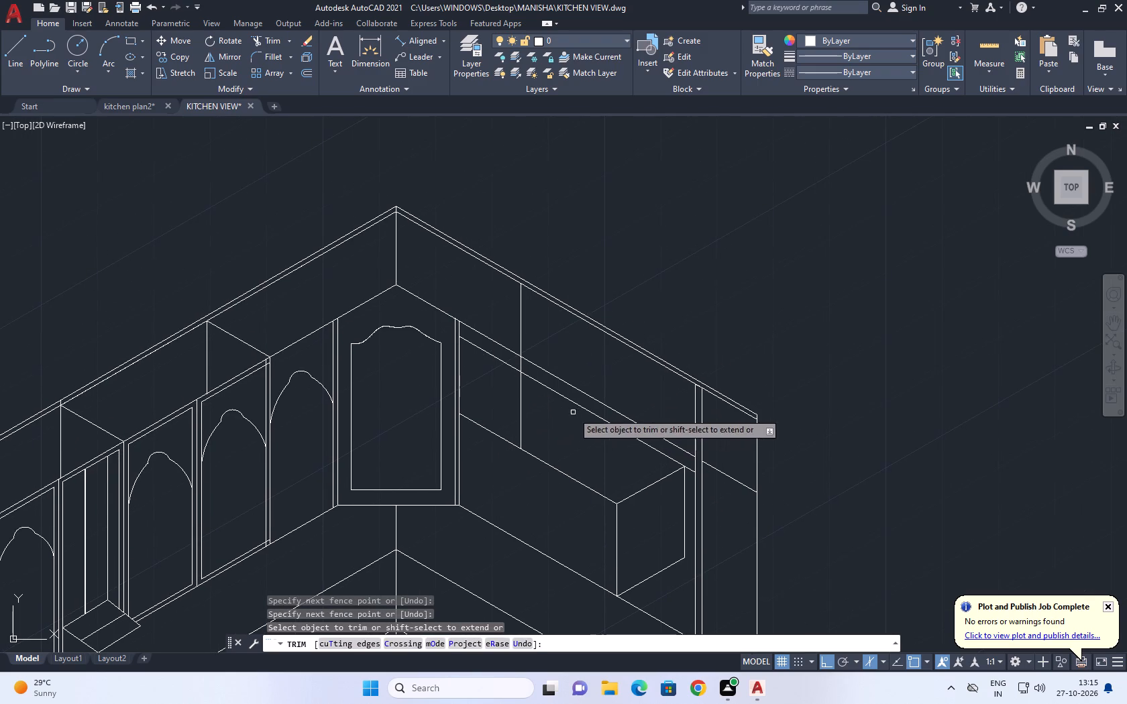
pyautogui.click(614, 386)
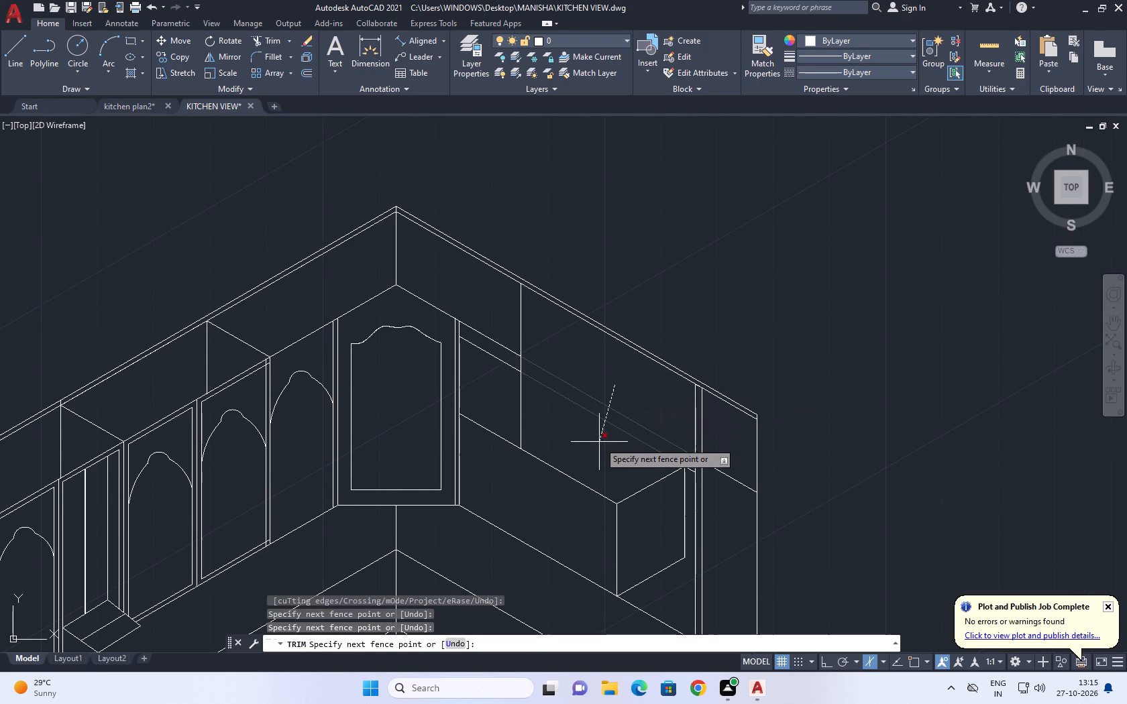
pyautogui.click(600, 445)
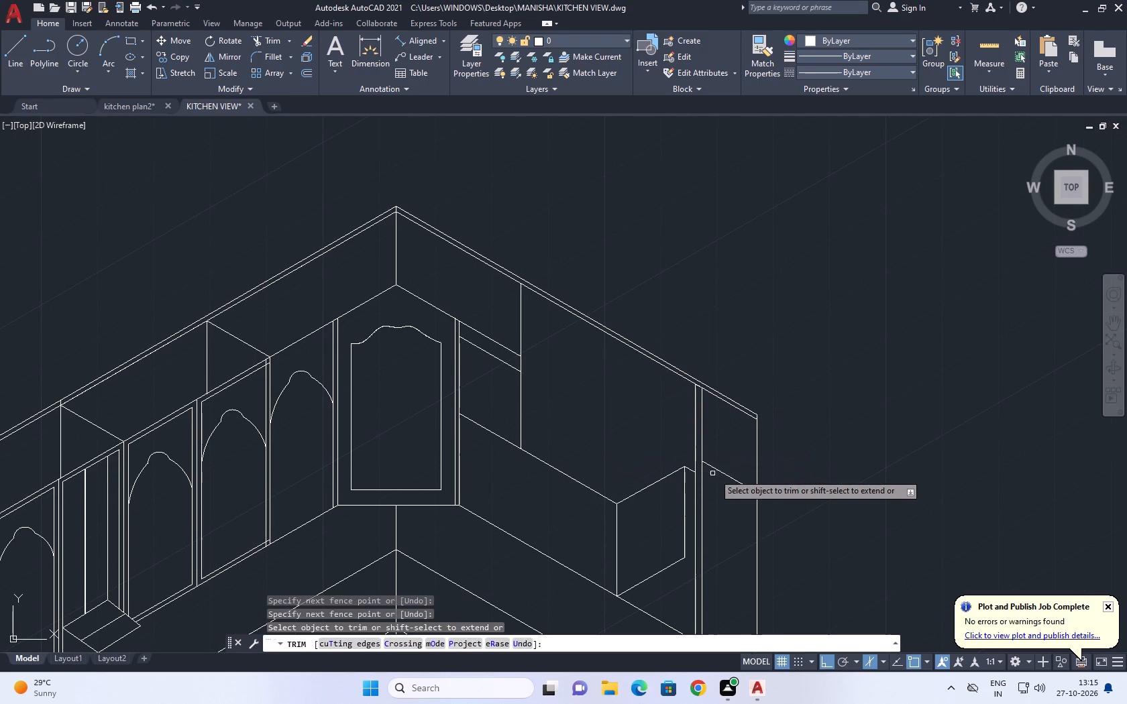
pyautogui.click(727, 475)
pyautogui.moveTo(721, 489); pyautogui.dragTo(712, 477, button='middle')
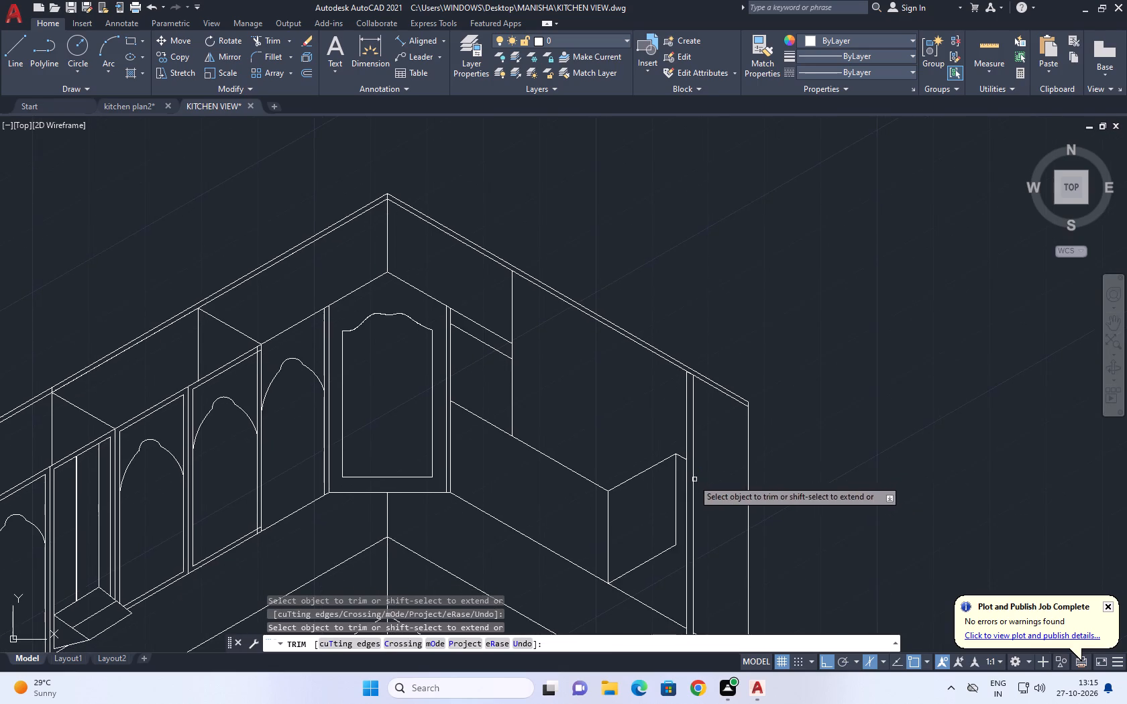
pyautogui.scroll(2, 689, 477)
pyautogui.click(666, 417)
pyautogui.click(661, 438)
pyautogui.scroll(-1, 750, 457)
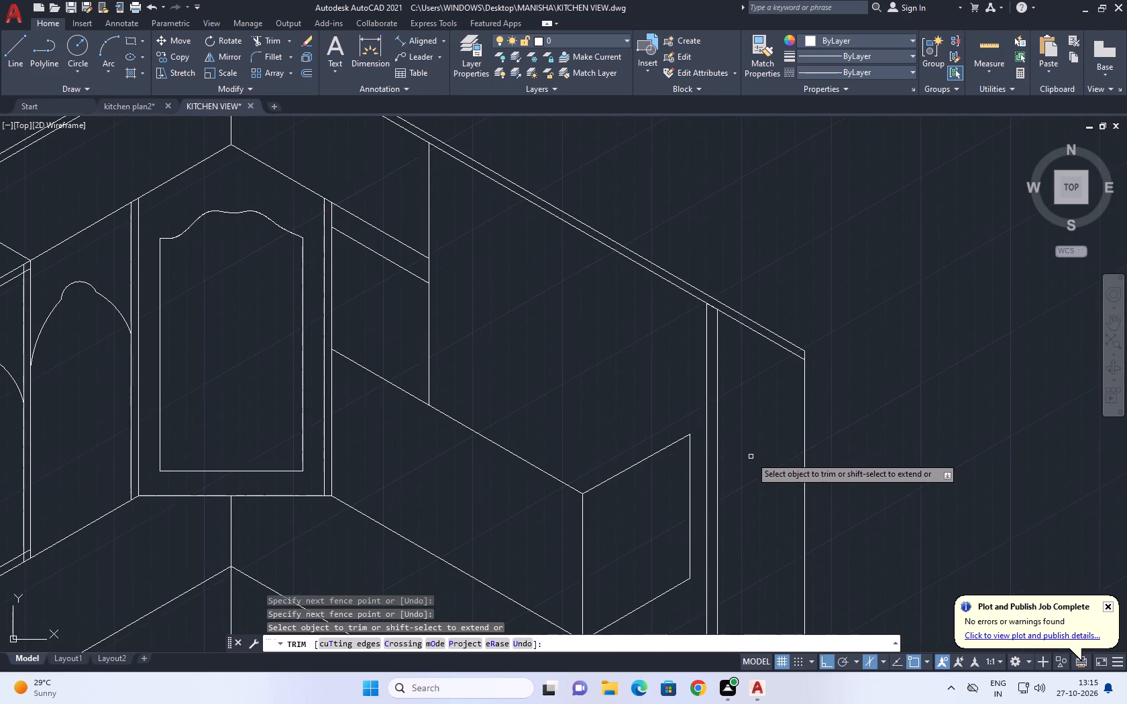
pyautogui.moveTo(757, 455); pyautogui.dragTo(750, 388, button='middle')
pyautogui.scroll(-3, 753, 392)
pyautogui.moveTo(763, 404); pyautogui.dragTo(751, 441, button='middle')
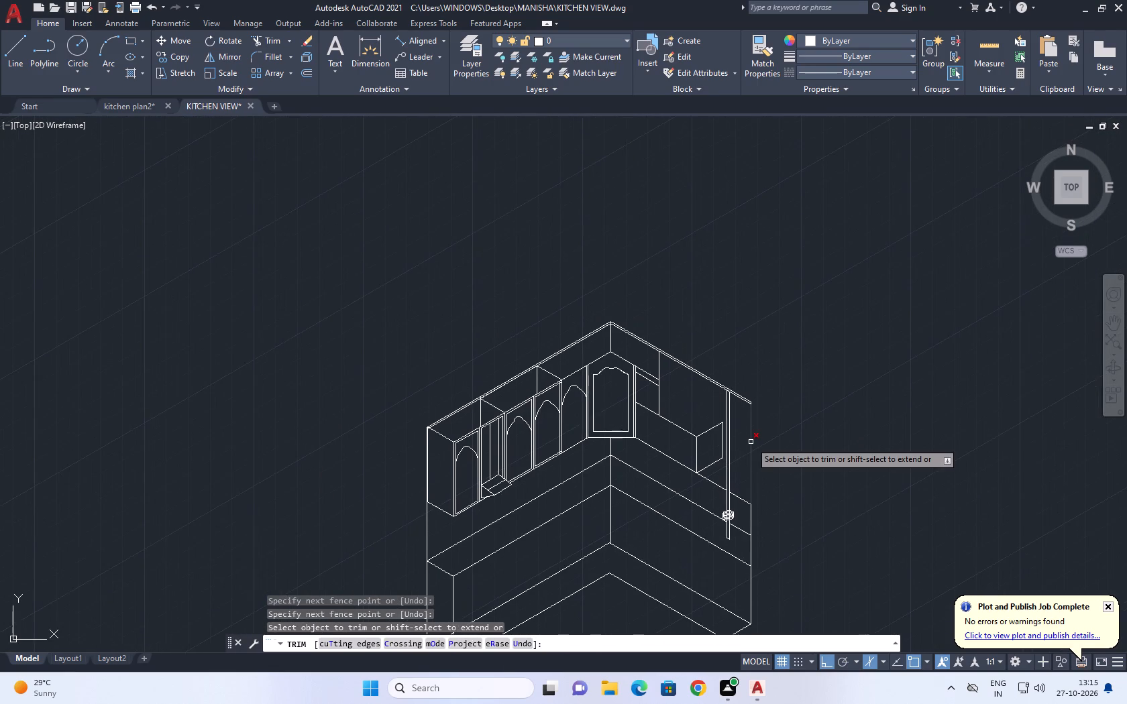
pyautogui.scroll(2, 751, 442)
pyautogui.press('Escape')
# Copy the adjoining wall's outer vertical edge 10 mm inward along the wall, using the left isoplane.
pyautogui.click(756, 464)
pyautogui.click(690, 410)
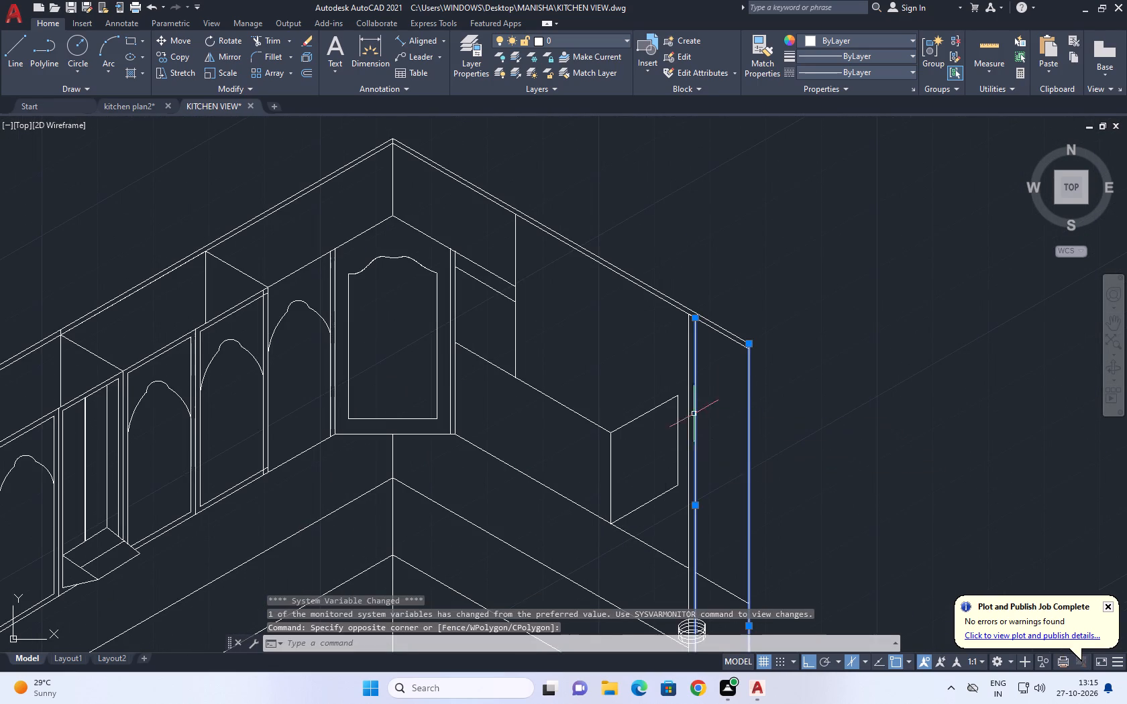
pyautogui.moveTo(852, 471); pyautogui.dragTo(792, 344, button='middle')
pyautogui.press('Escape')
pyautogui.click(691, 346)
pyautogui.click(686, 345)
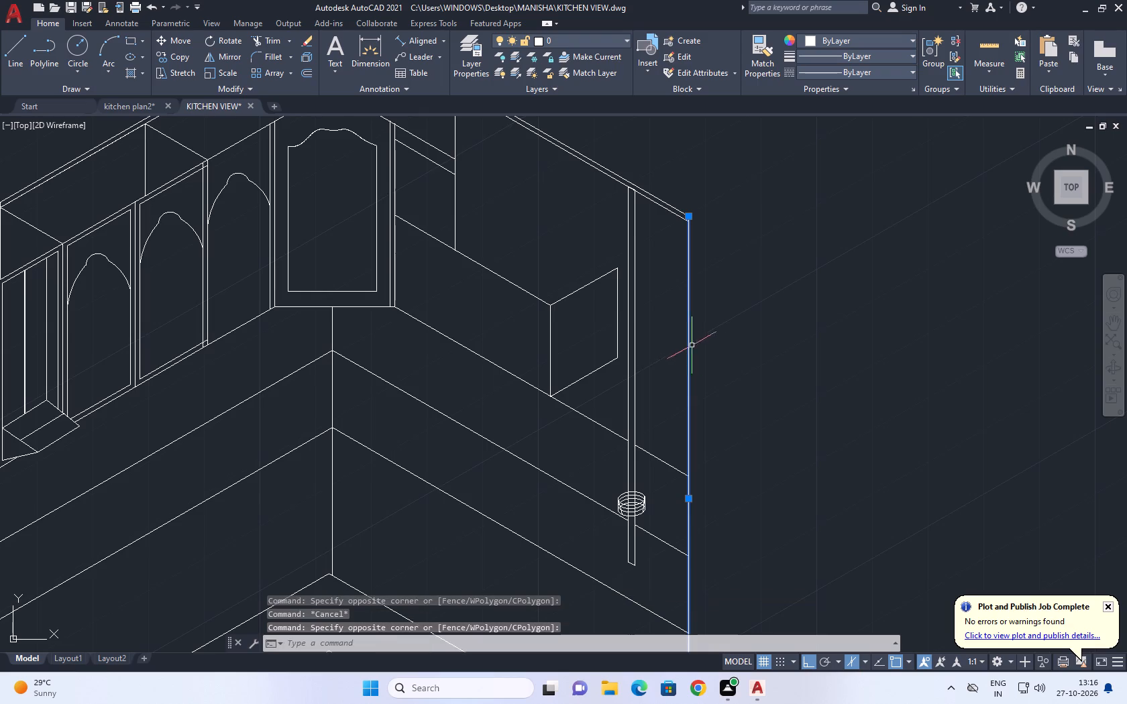
pyautogui.moveTo(702, 339); pyautogui.dragTo(664, 263, button='middle')
pyautogui.write('CO')
pyautogui.press('space')
pyautogui.click(746, 393)
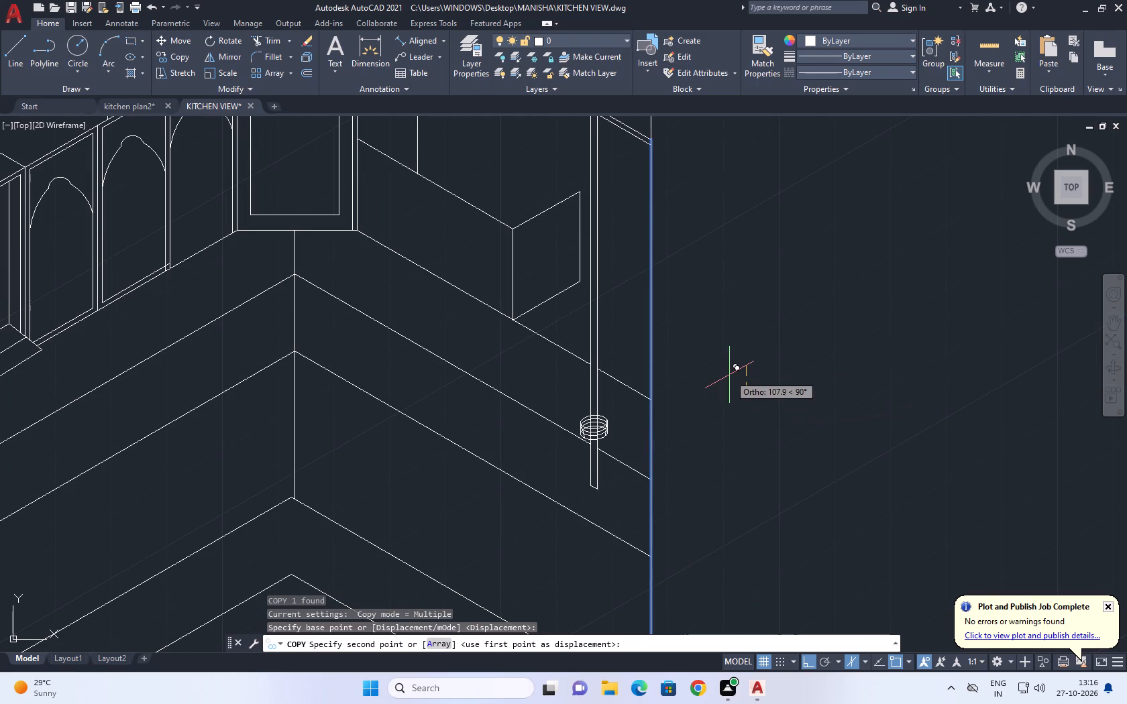
pyautogui.press('F5')
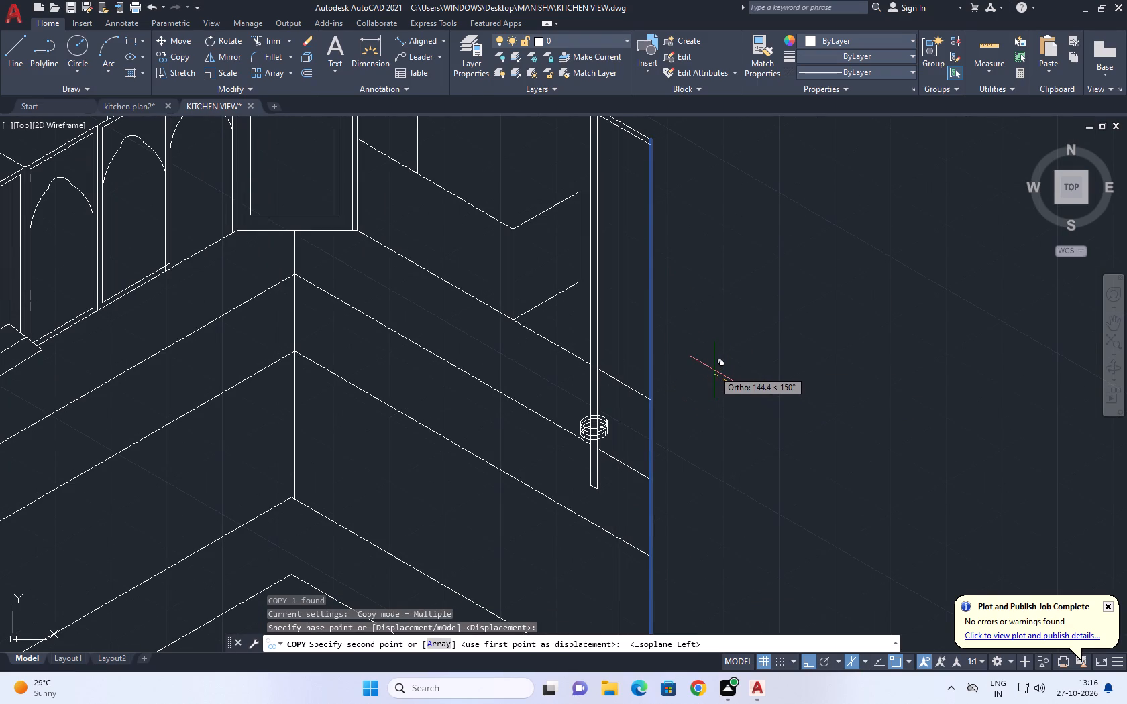
pyautogui.write('10')
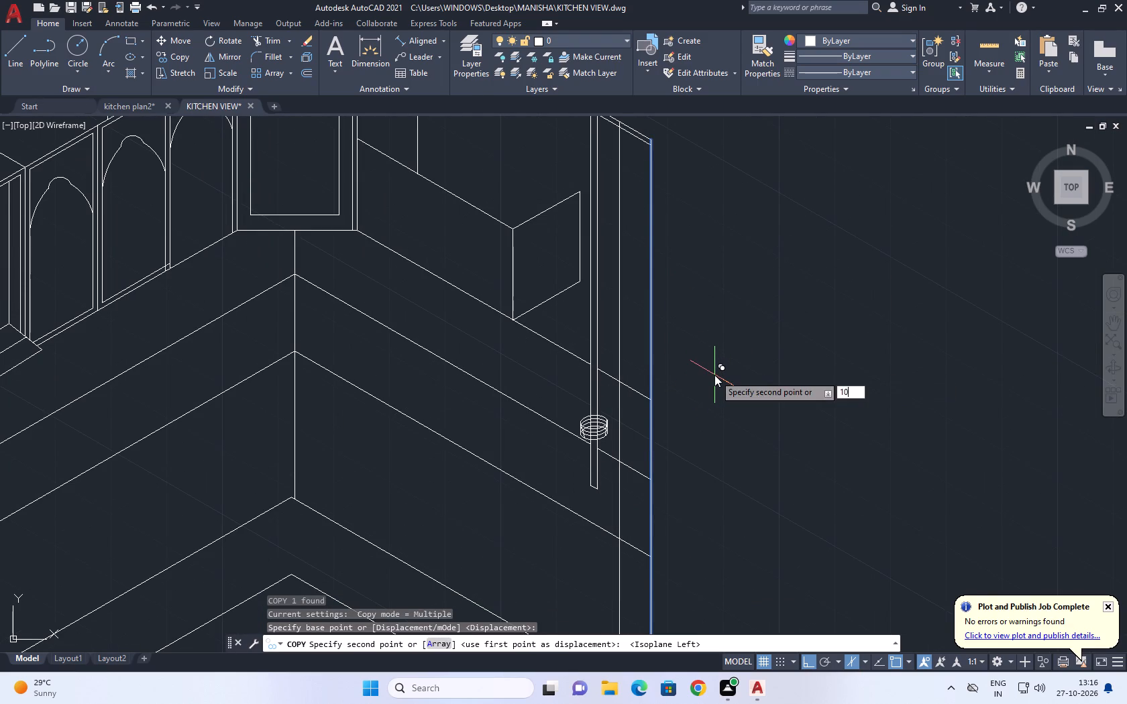
pyautogui.press('Return')
pyautogui.press('Escape')
# Draw a line about 732 mm long from the box's back top corner to the vertical at the lower cabinet-top line's end.
pyautogui.moveTo(638, 273); pyautogui.dragTo(668, 467, button='middle')
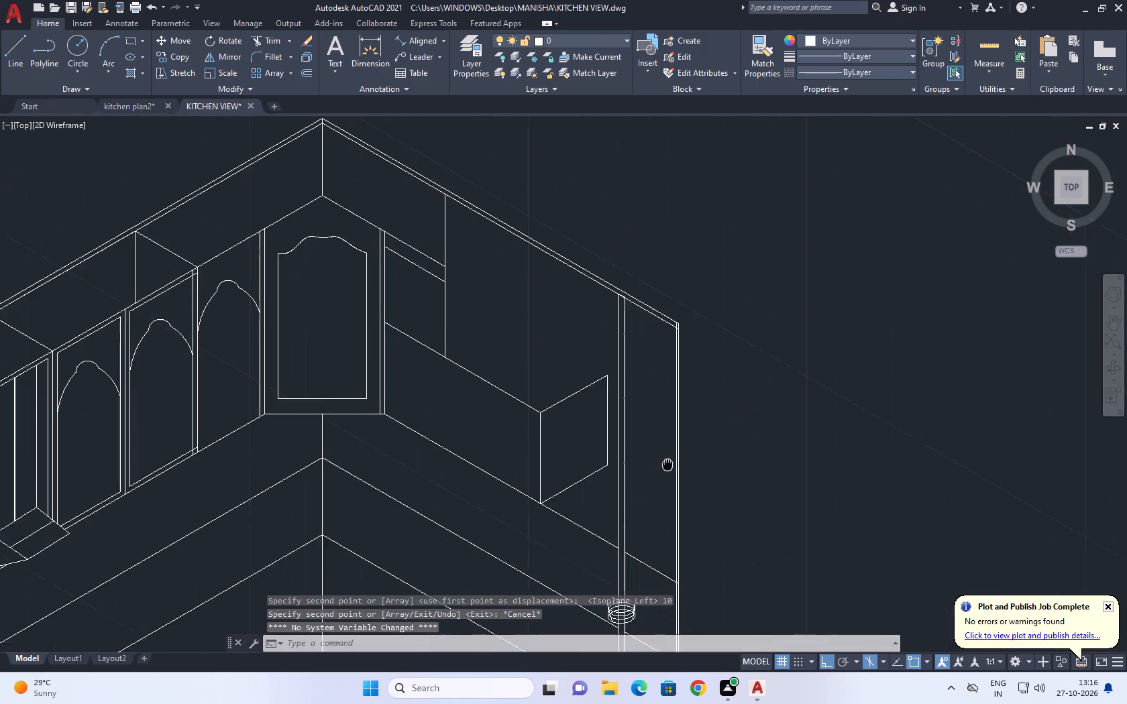
pyautogui.moveTo(668, 467); pyautogui.dragTo(689, 502, button='middle')
pyautogui.moveTo(691, 502); pyautogui.dragTo(711, 505, button='middle')
pyautogui.middleClick(735, 498)
pyautogui.moveTo(515, 479); pyautogui.dragTo(669, 503, button='middle')
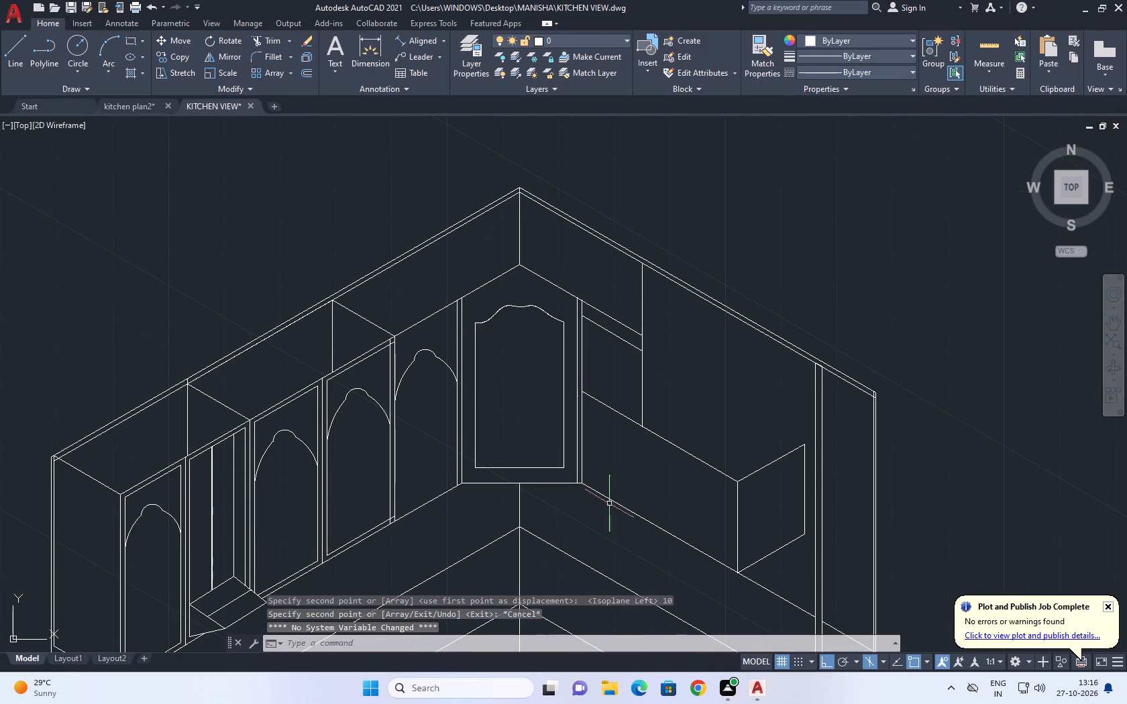
pyautogui.press('l')
pyautogui.press('space')
pyautogui.click(801, 446)
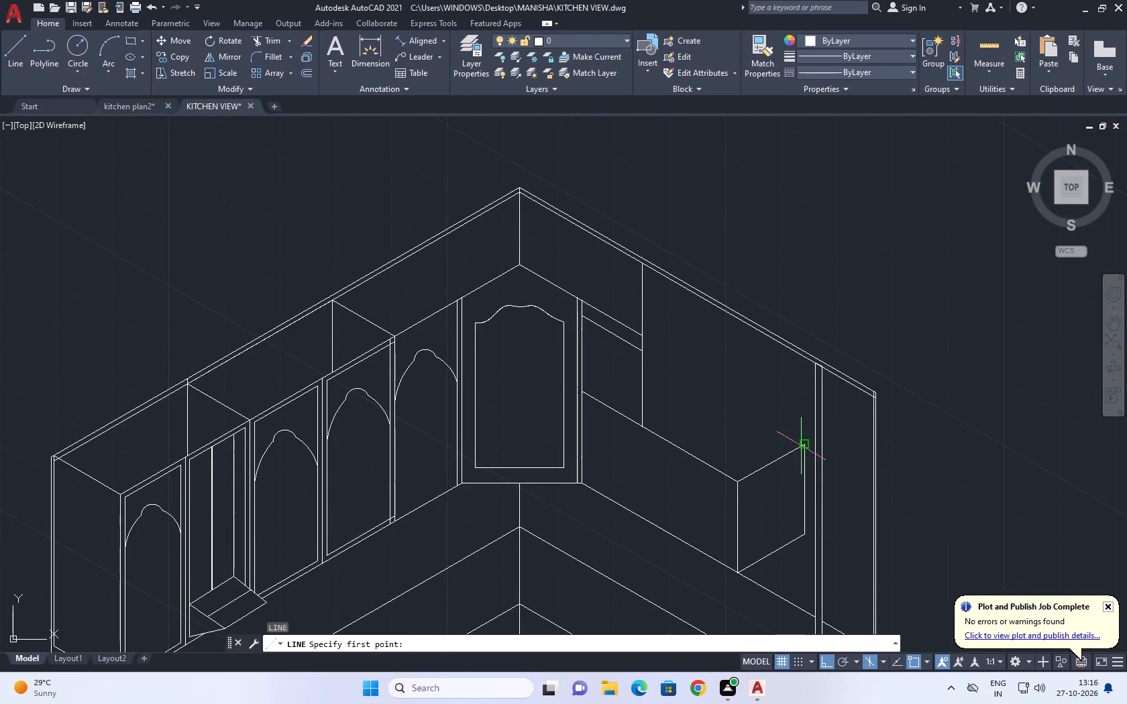
pyautogui.click(641, 357)
pyautogui.press('`')
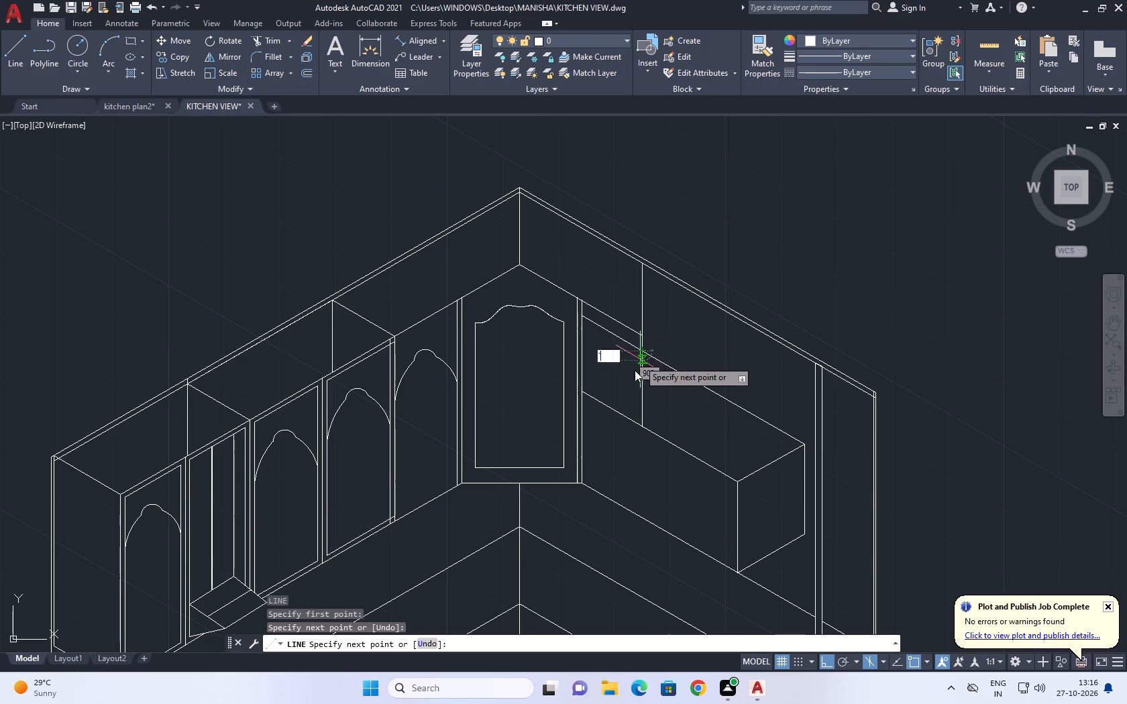
pyautogui.press('`')
pyautogui.scroll(-2, 566, 361)
pyautogui.press('`')
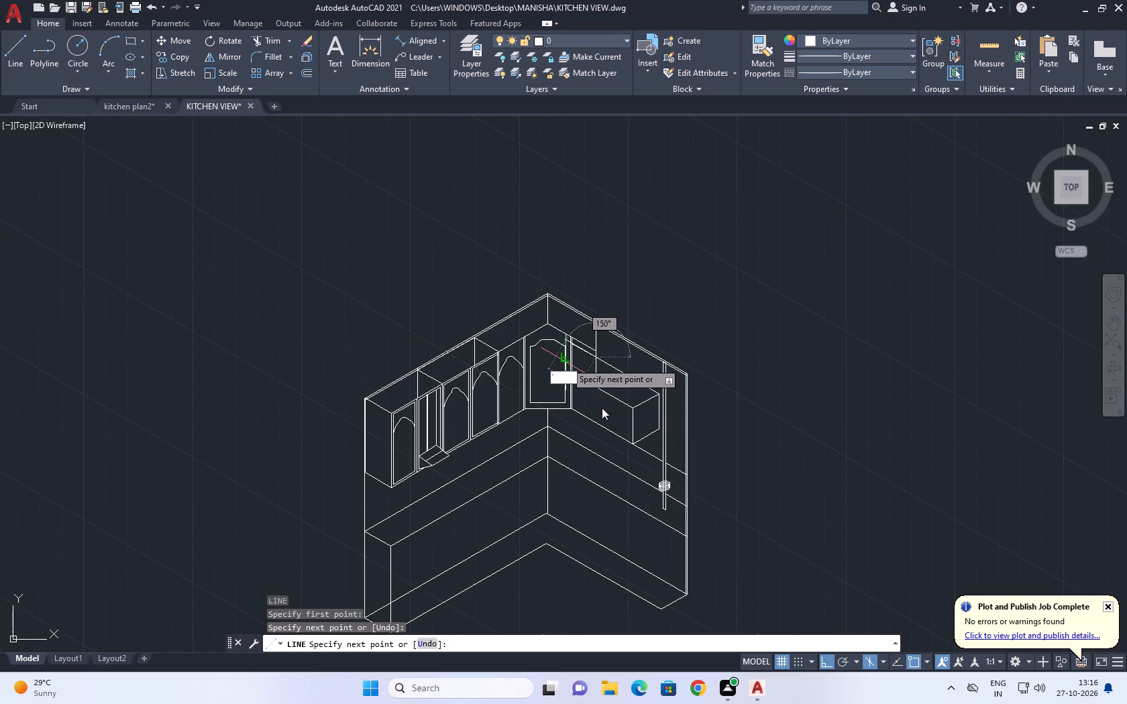
pyautogui.press('Escape')
pyautogui.press('Escape')
# Shorten the vertical from its bottom end up to the box's back top edge, leaving it about 340 mm long.
pyautogui.scroll(3, 609, 384)
pyautogui.moveTo(568, 406); pyautogui.dragTo(582, 417, button='middle')
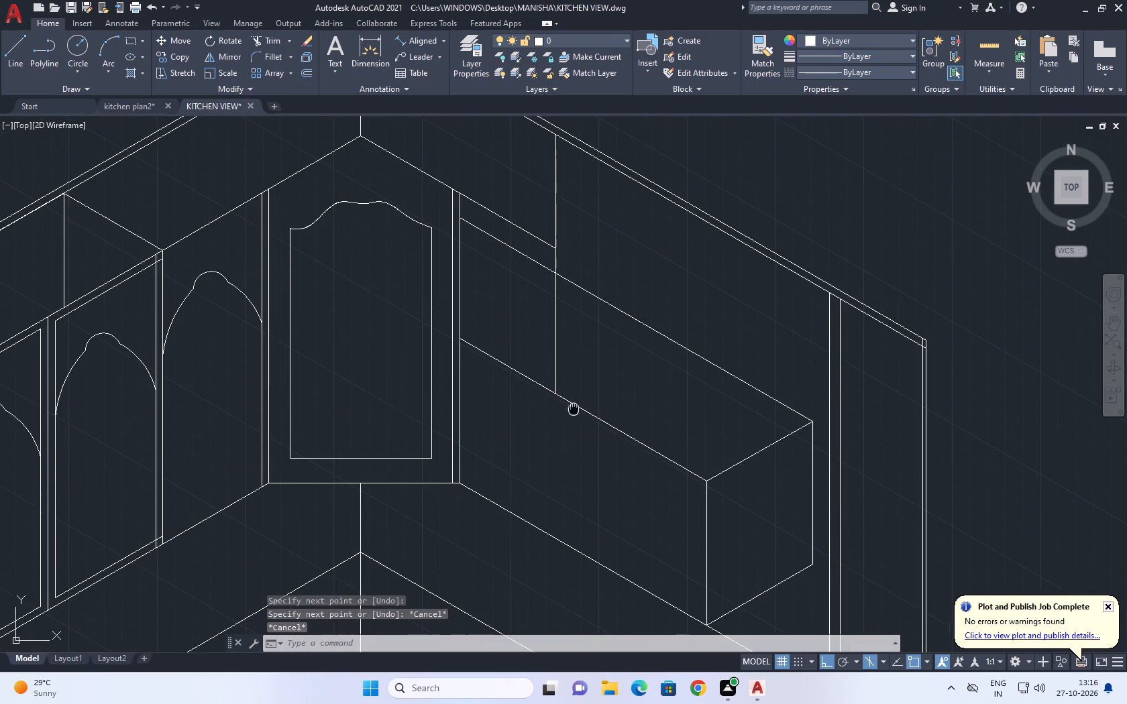
pyautogui.moveTo(582, 417); pyautogui.dragTo(665, 478, button='middle')
pyautogui.click(657, 418)
pyautogui.click(634, 379)
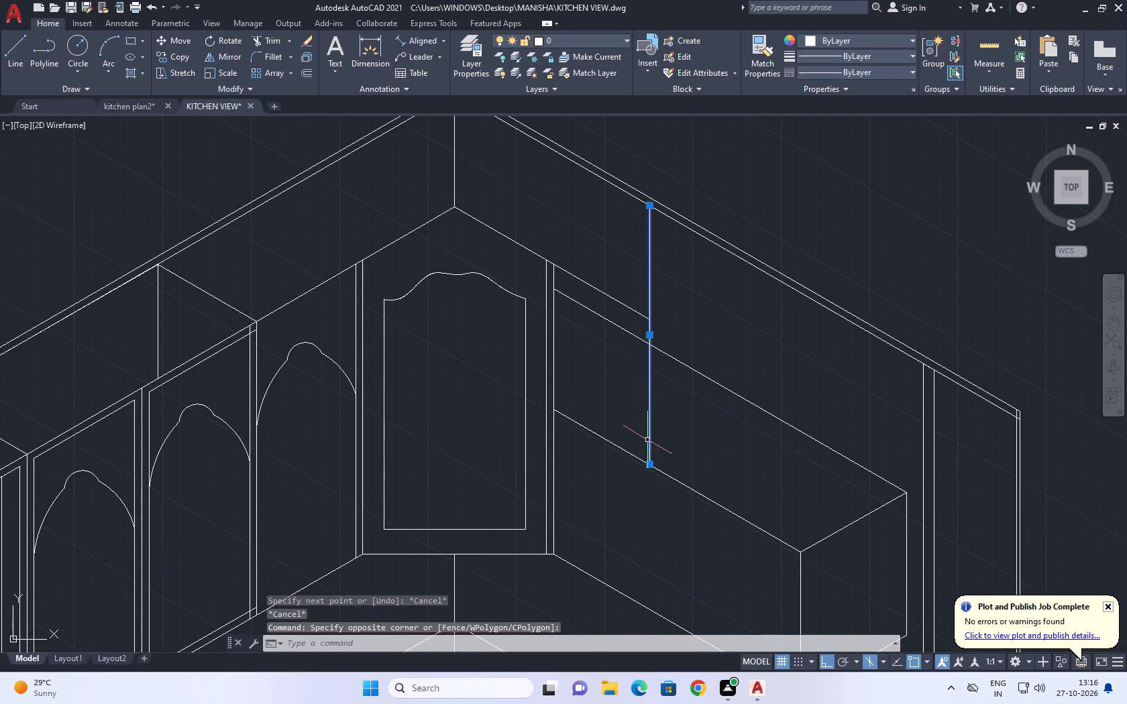
pyautogui.click(651, 465)
pyautogui.click(649, 346)
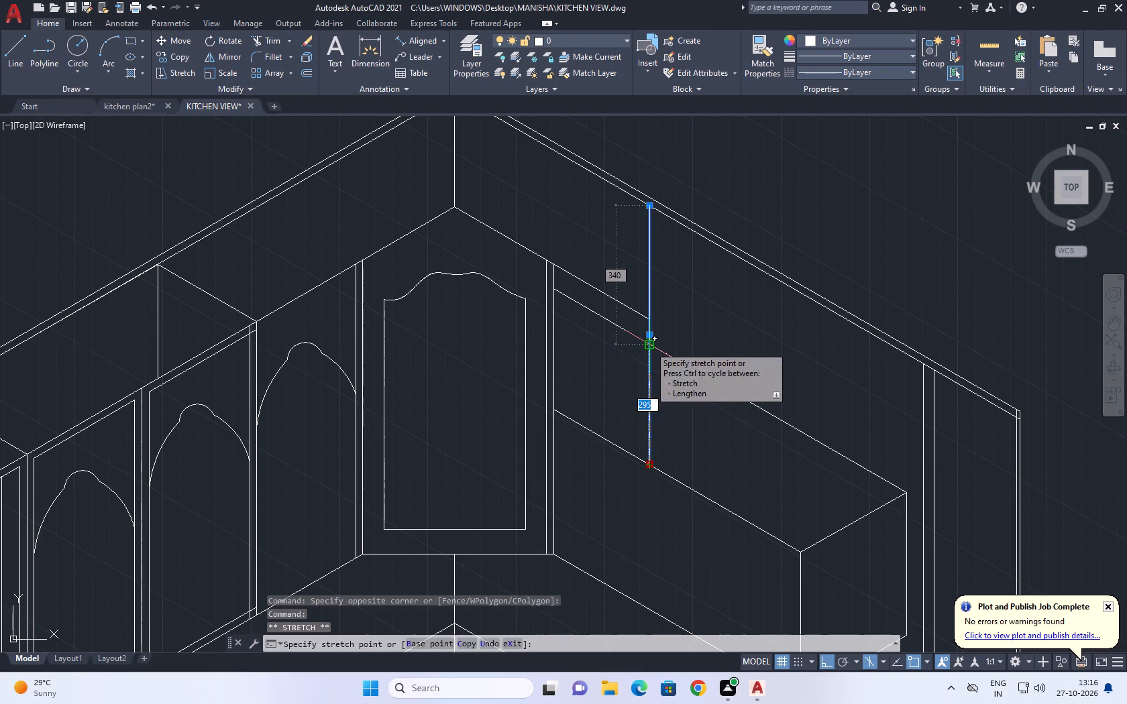
pyautogui.press('Escape')
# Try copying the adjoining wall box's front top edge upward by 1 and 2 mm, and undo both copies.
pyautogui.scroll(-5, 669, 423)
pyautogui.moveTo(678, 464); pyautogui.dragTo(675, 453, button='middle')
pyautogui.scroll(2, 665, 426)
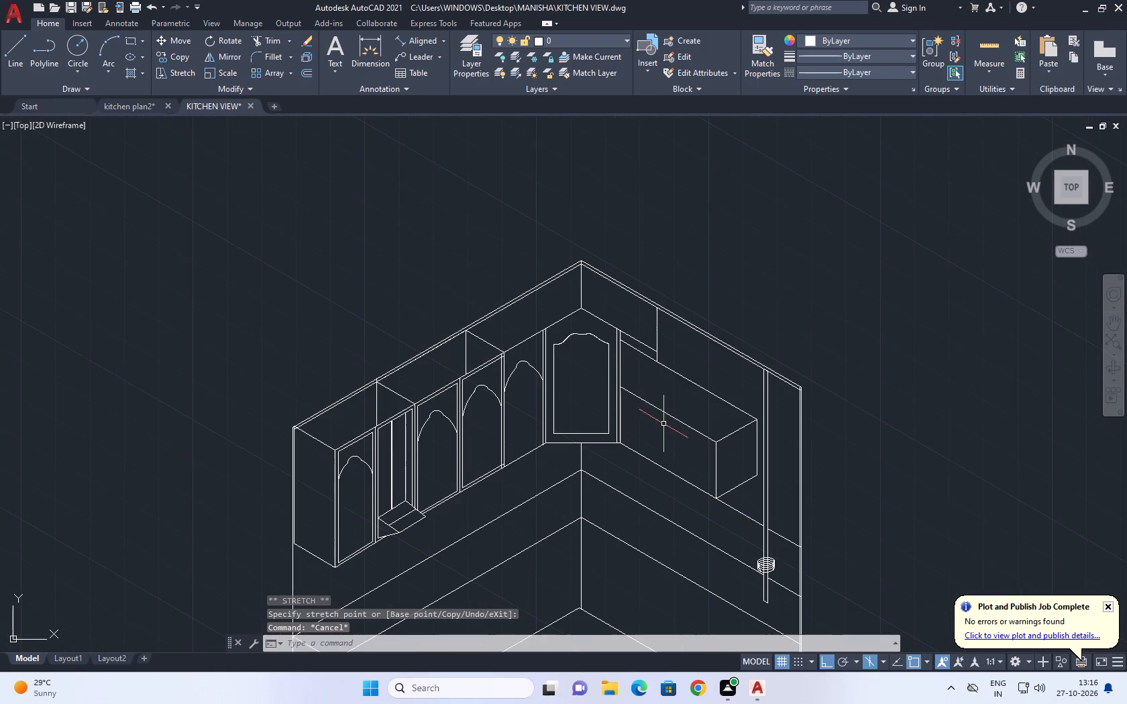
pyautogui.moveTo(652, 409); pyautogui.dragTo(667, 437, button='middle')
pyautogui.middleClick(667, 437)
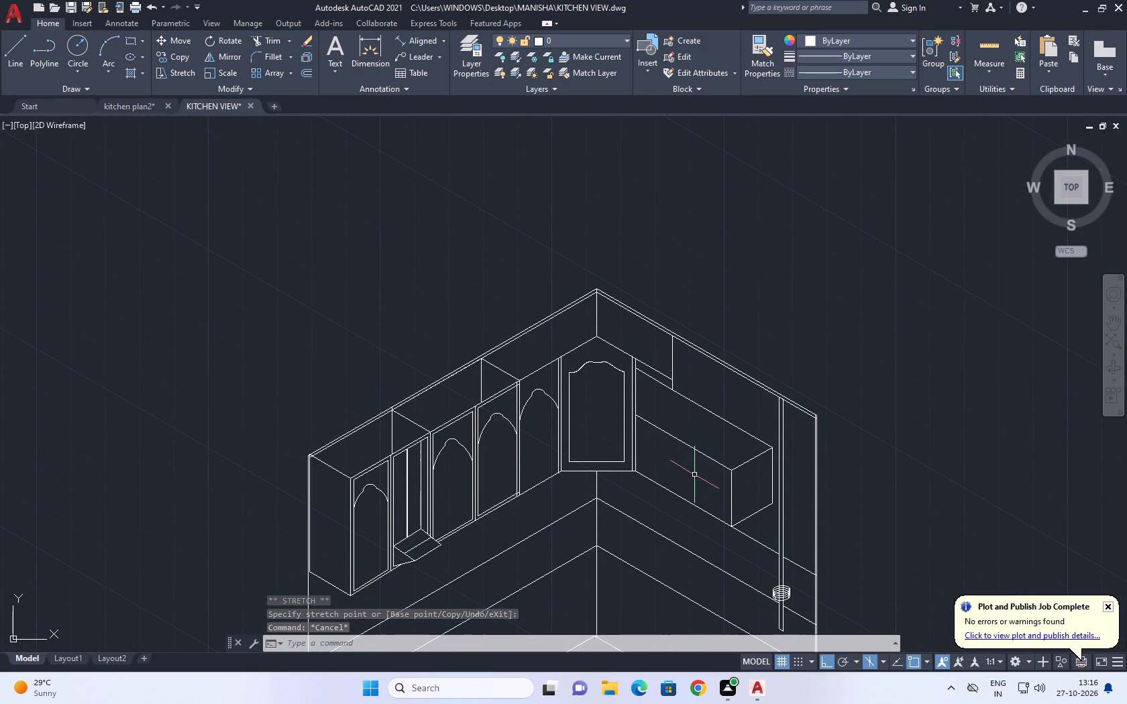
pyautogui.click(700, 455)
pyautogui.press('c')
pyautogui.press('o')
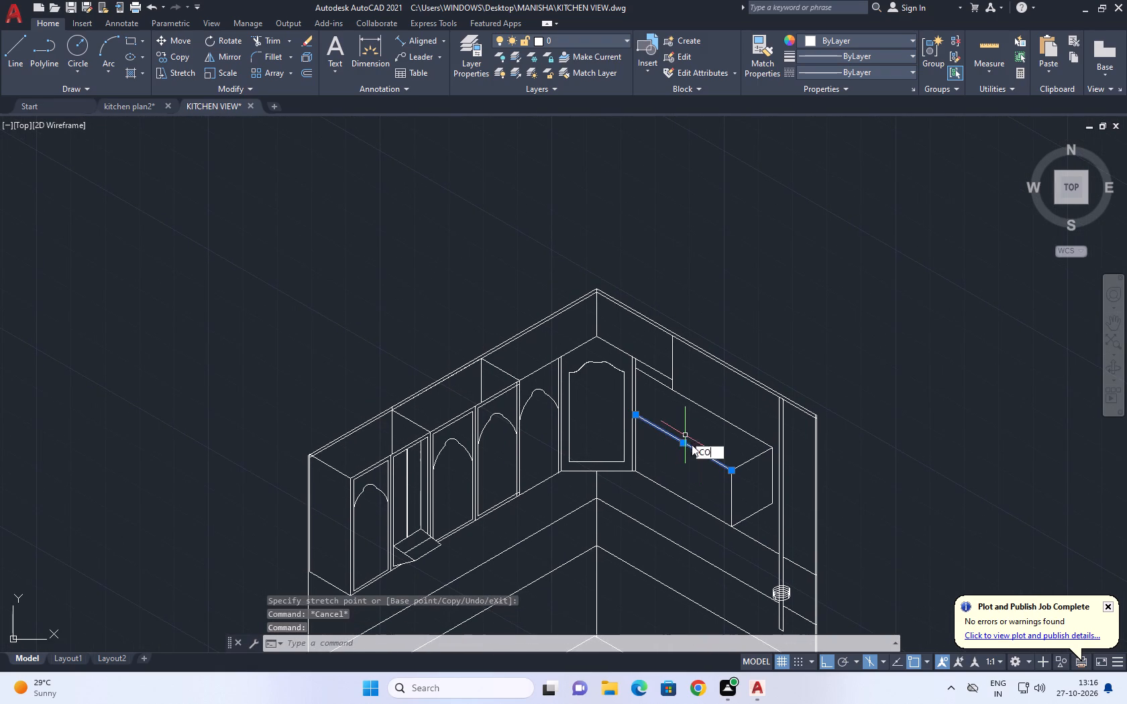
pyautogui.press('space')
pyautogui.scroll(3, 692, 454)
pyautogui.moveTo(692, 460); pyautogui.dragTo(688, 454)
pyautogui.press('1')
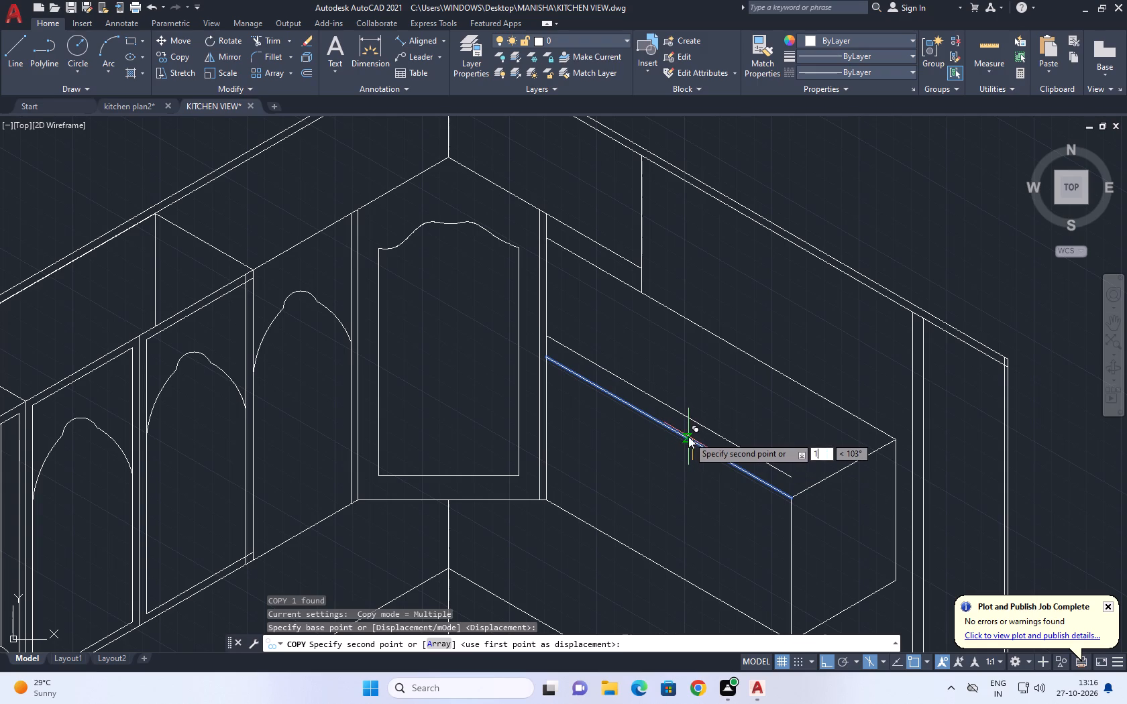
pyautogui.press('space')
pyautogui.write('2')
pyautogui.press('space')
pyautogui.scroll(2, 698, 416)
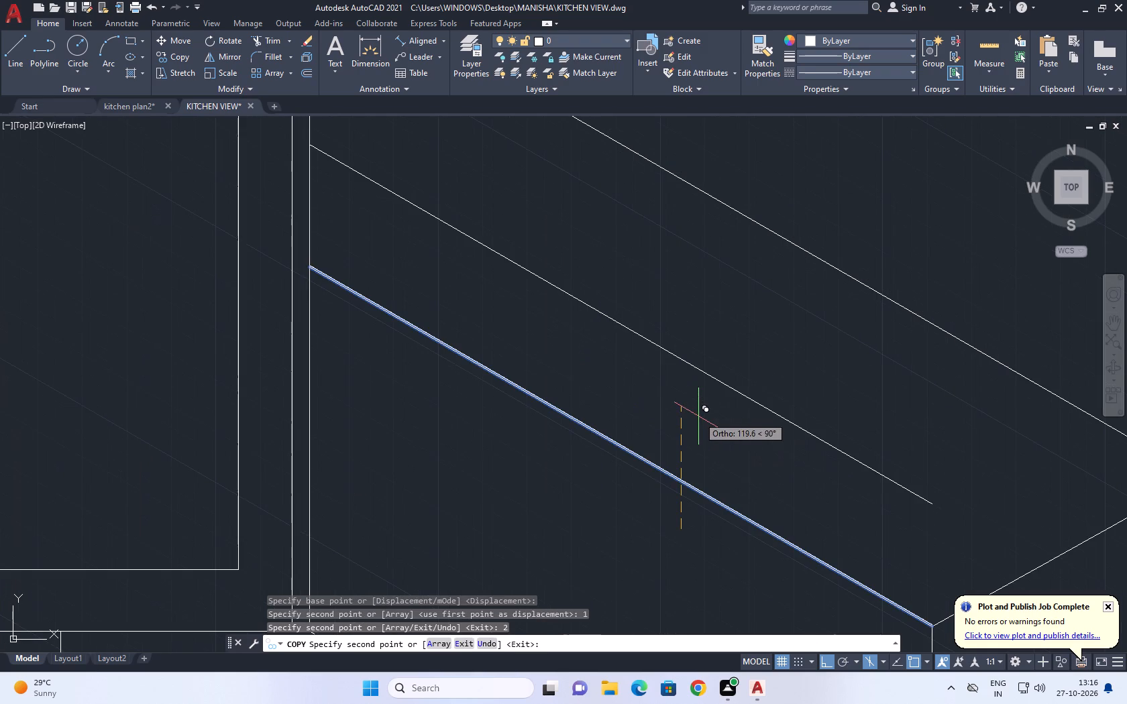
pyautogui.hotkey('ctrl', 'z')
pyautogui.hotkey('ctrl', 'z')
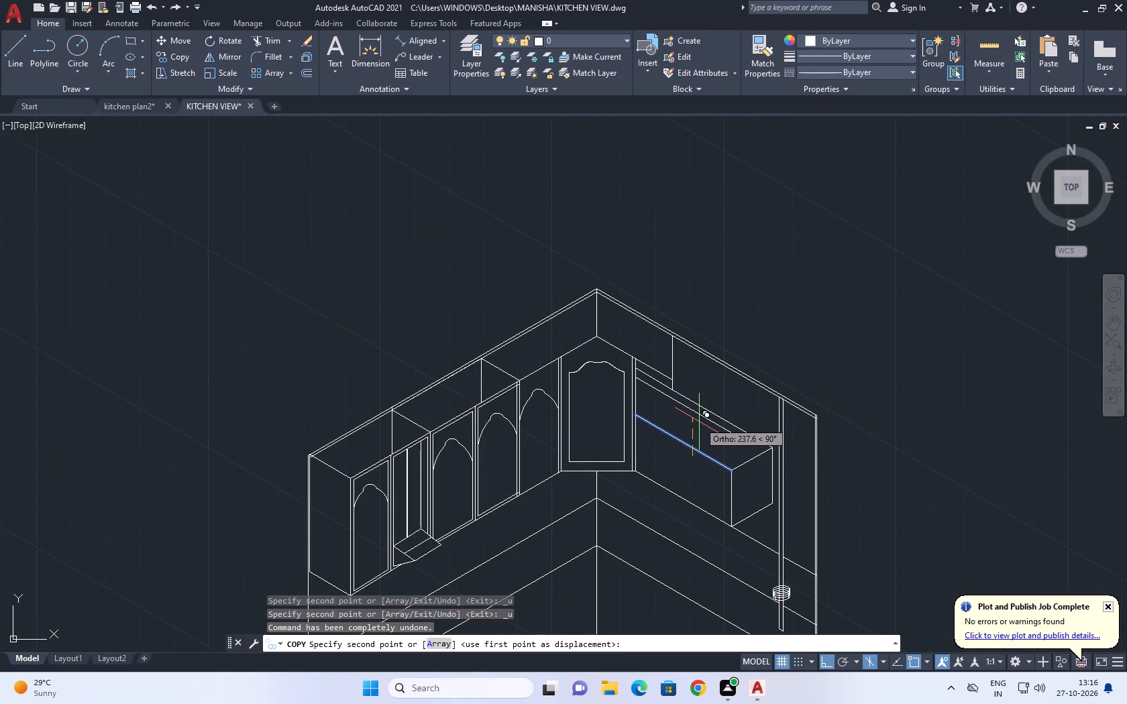
# Copy the box's front top edge straight up at 10, 30 and 50 mm from the original.
pyautogui.scroll(2, 689, 442)
pyautogui.moveTo(678, 437); pyautogui.dragTo(633, 353, button='middle')
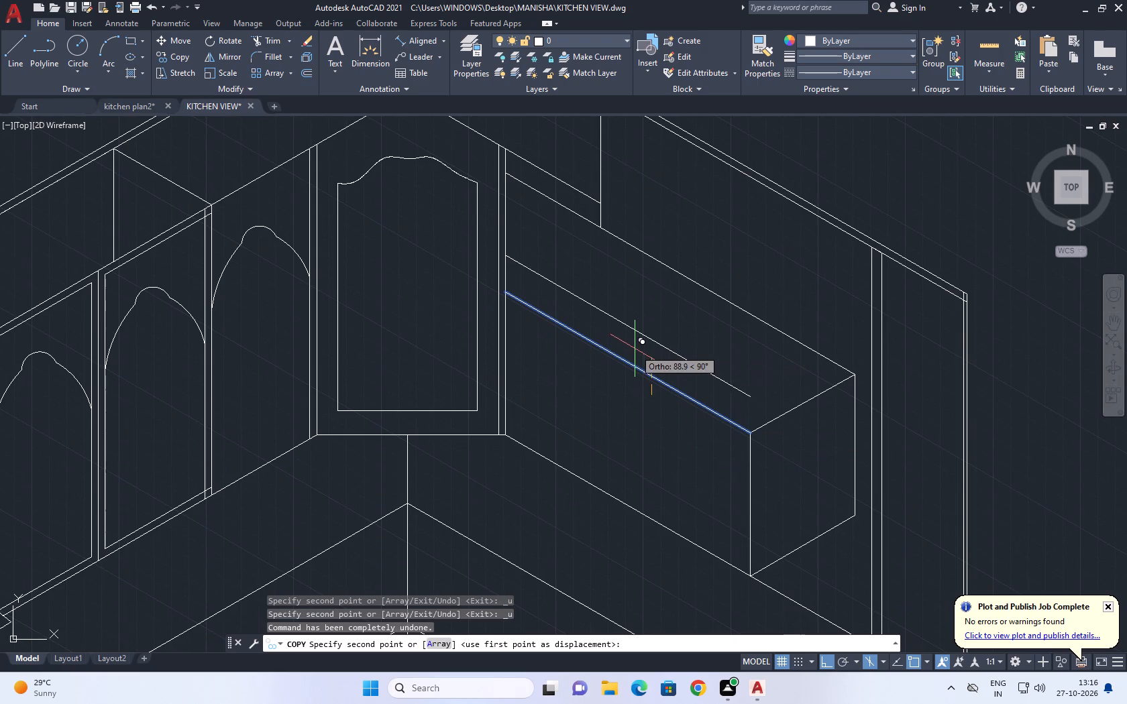
pyautogui.scroll(2, 635, 349)
pyautogui.press('1')
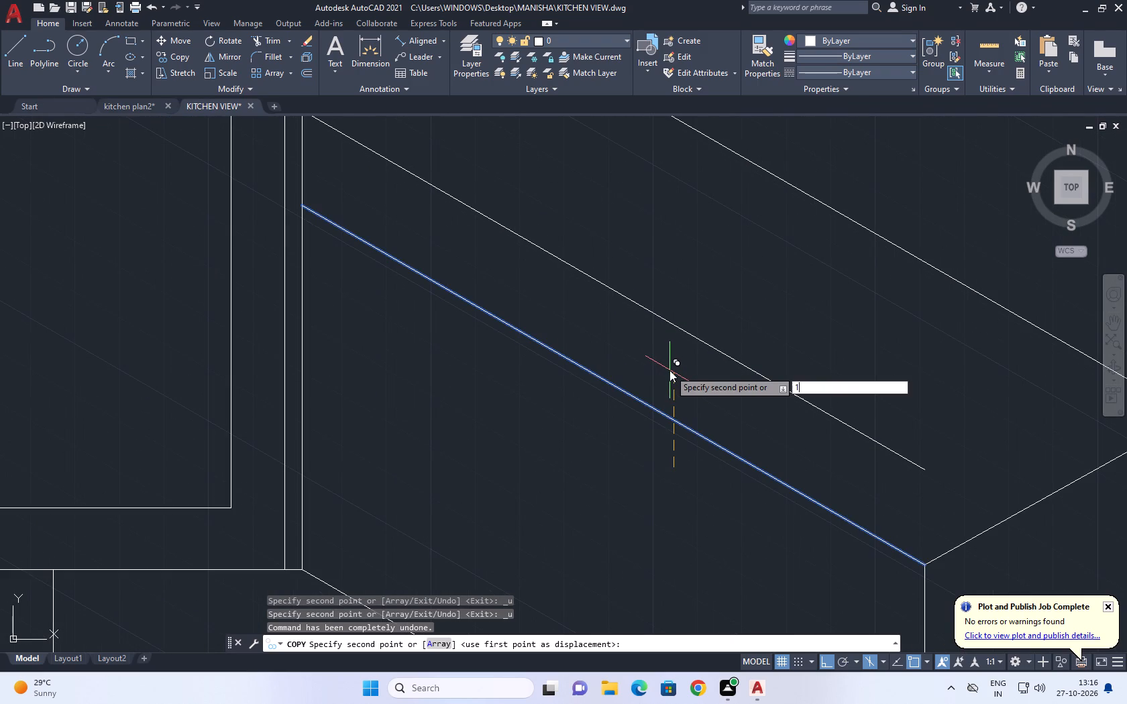
pyautogui.press('0')
pyautogui.press('Return')
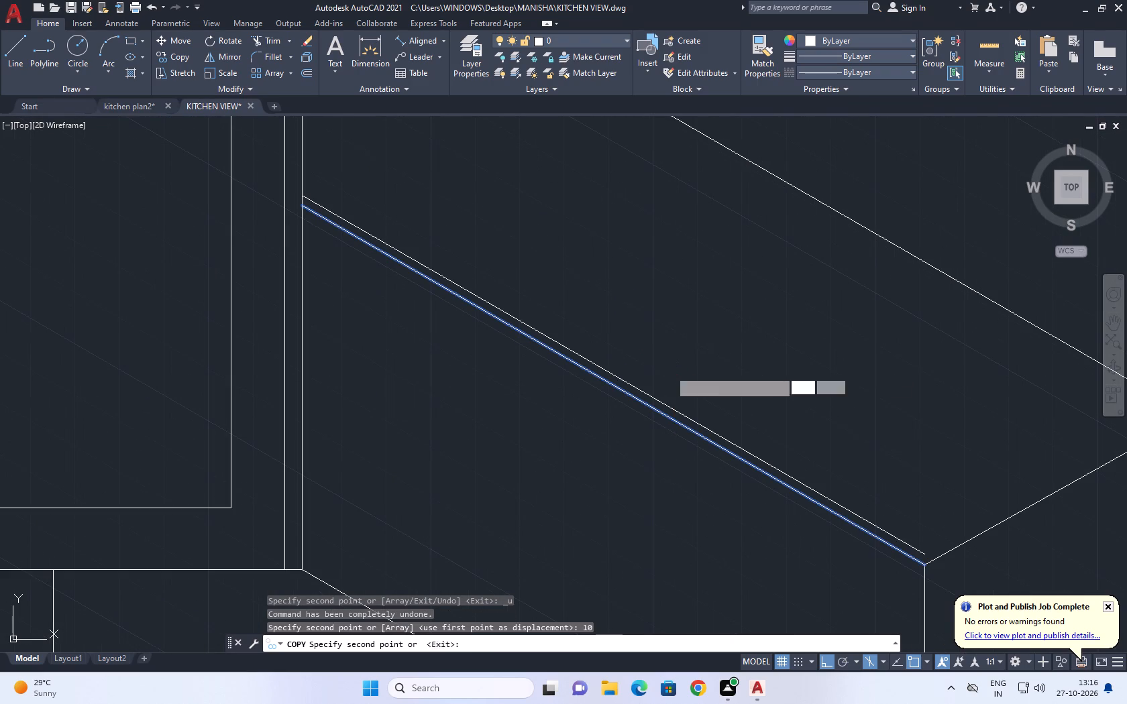
pyautogui.write('30')
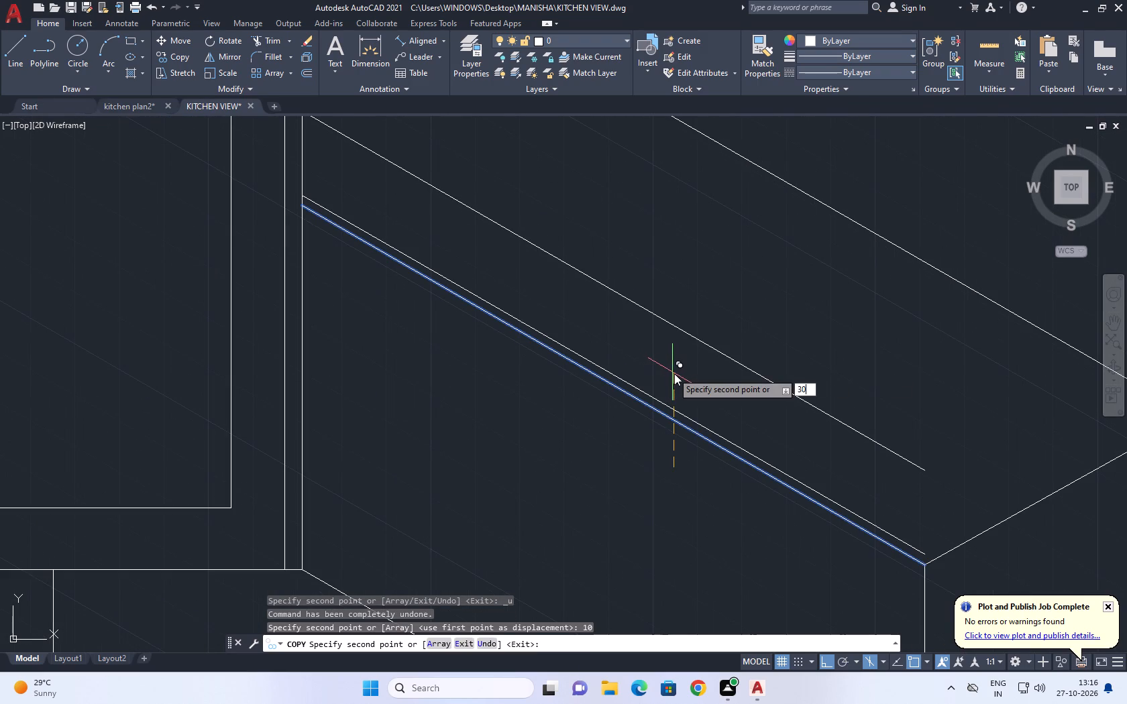
pyautogui.press('Return')
pyautogui.write('50')
pyautogui.press('Return')
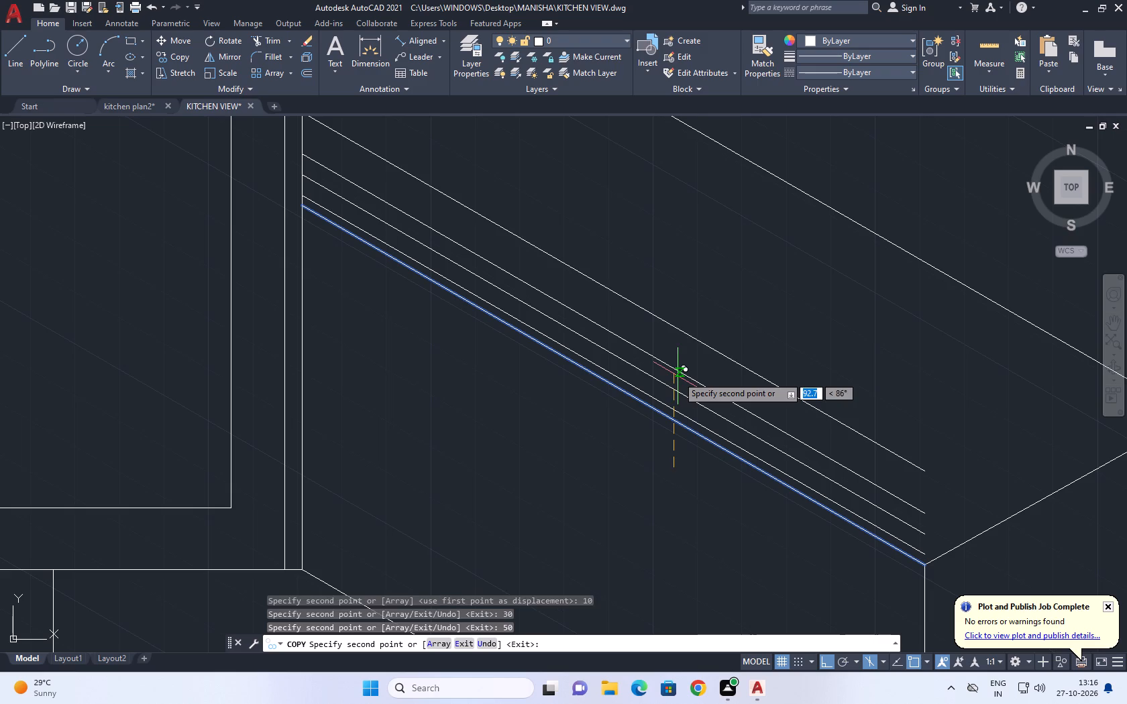
pyautogui.press('space')
# Copy the top edge of the box's end face straight up by 10 mm.
pyautogui.scroll(-3, 632, 359)
pyautogui.scroll(3, 690, 399)
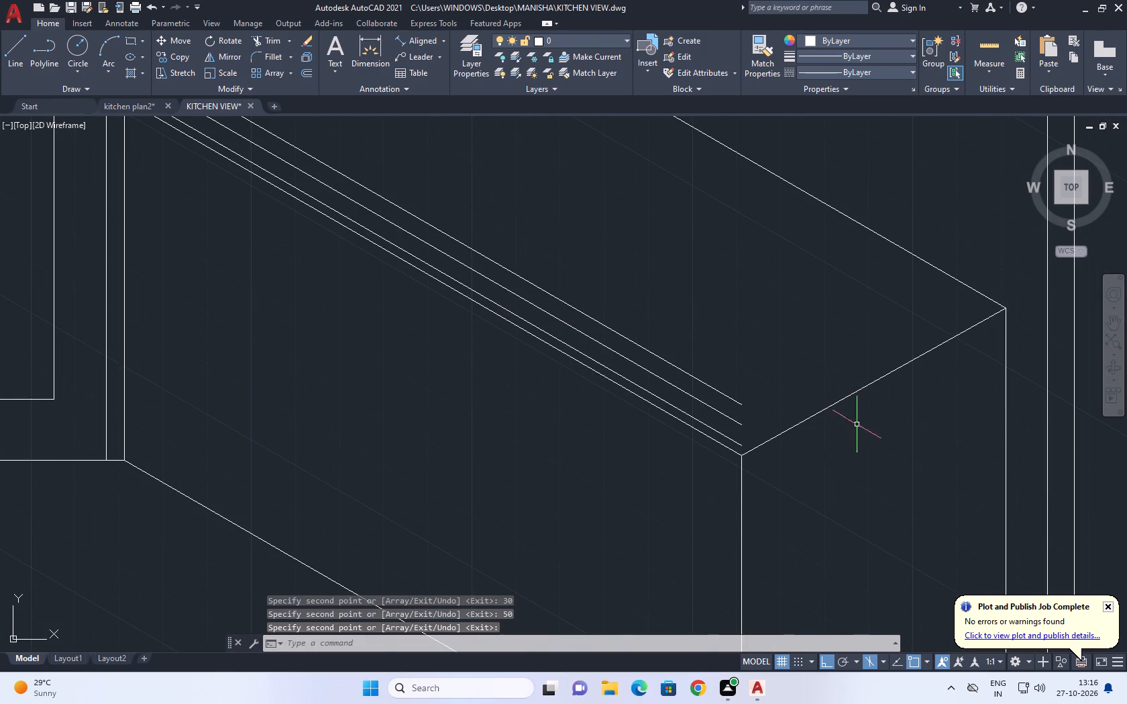
pyautogui.click(858, 434)
pyautogui.moveTo(824, 376); pyautogui.dragTo(812, 368)
pyautogui.moveTo(813, 372); pyautogui.dragTo(701, 385, button='middle')
pyautogui.press('c')
pyautogui.press('o')
pyautogui.press('space')
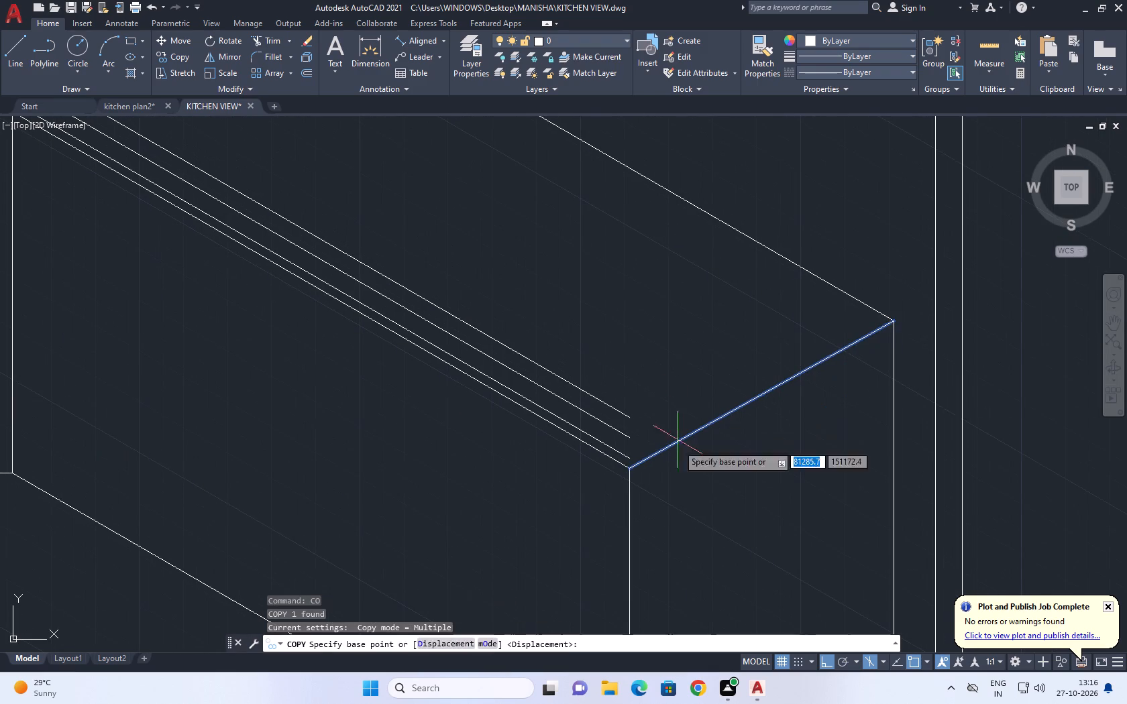
pyautogui.scroll(2, 674, 504)
pyautogui.click(685, 505)
pyautogui.press('1')
pyautogui.press('0')
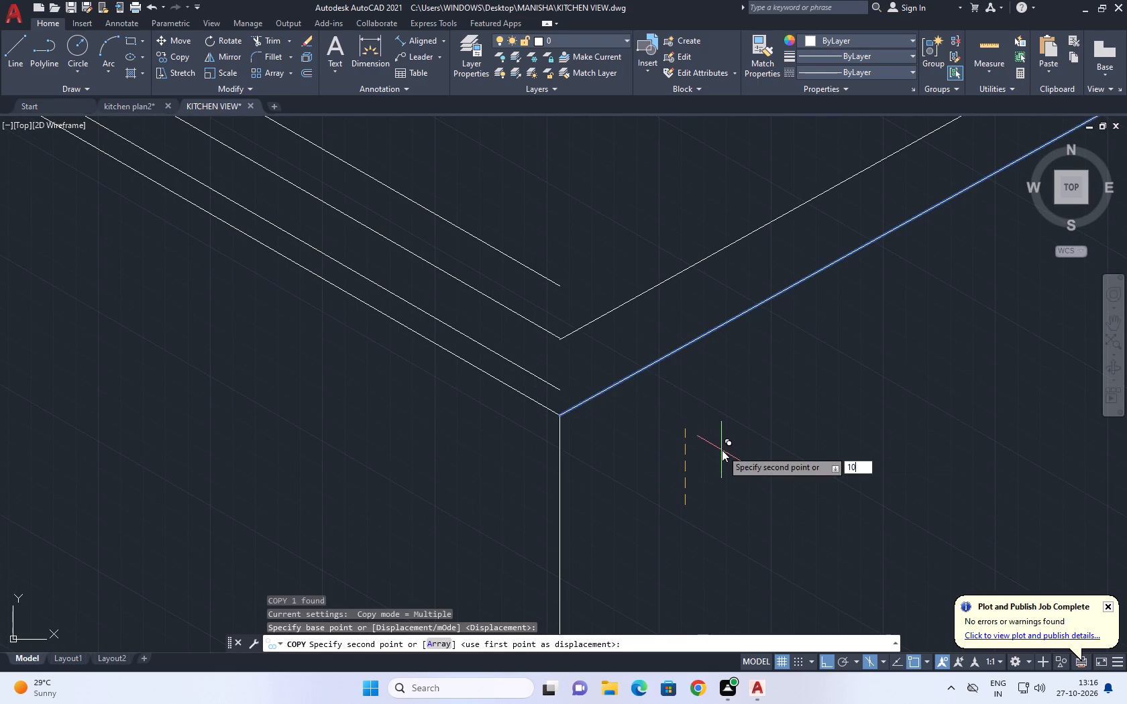
pyautogui.press('Return')
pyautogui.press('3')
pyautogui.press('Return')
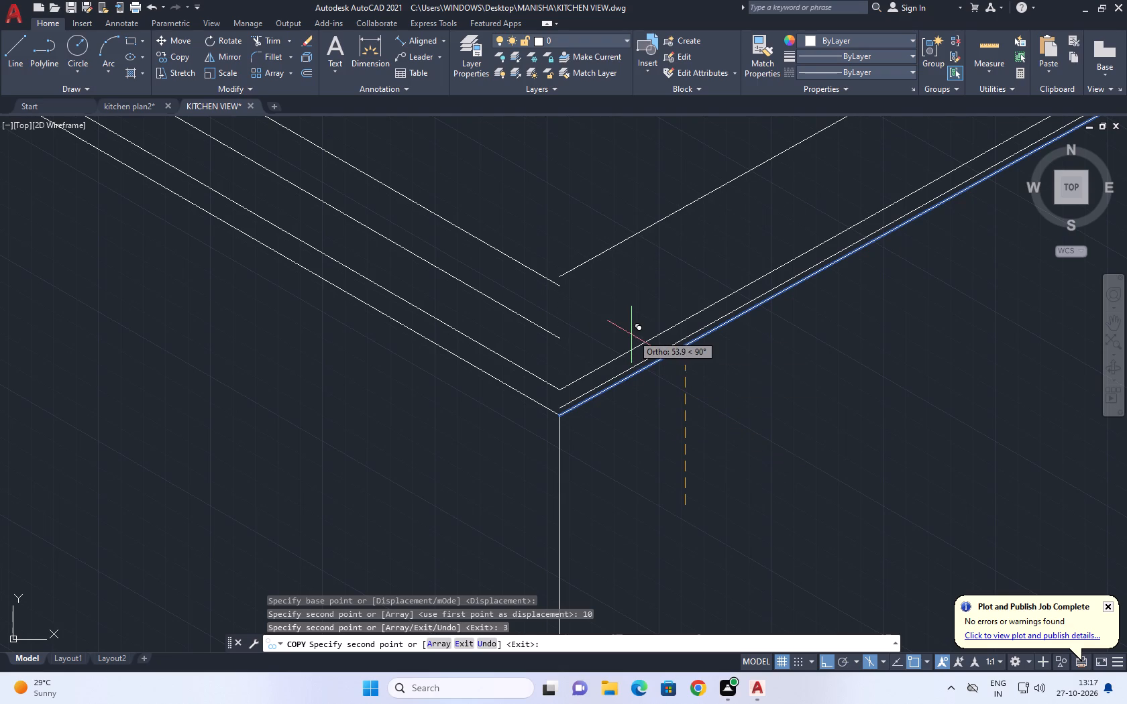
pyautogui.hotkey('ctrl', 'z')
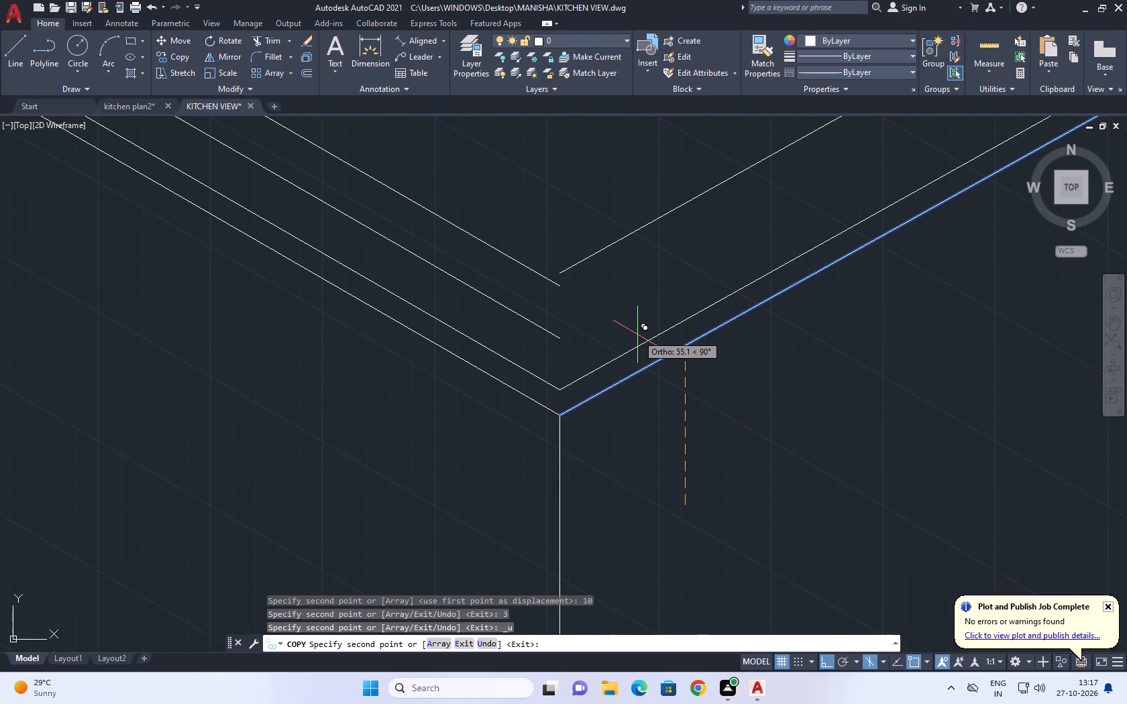
# Add two more copies of the end face's top edge, 30 and 50 mm above the original.
pyautogui.write('30')
pyautogui.press('Return')
pyautogui.write('50')
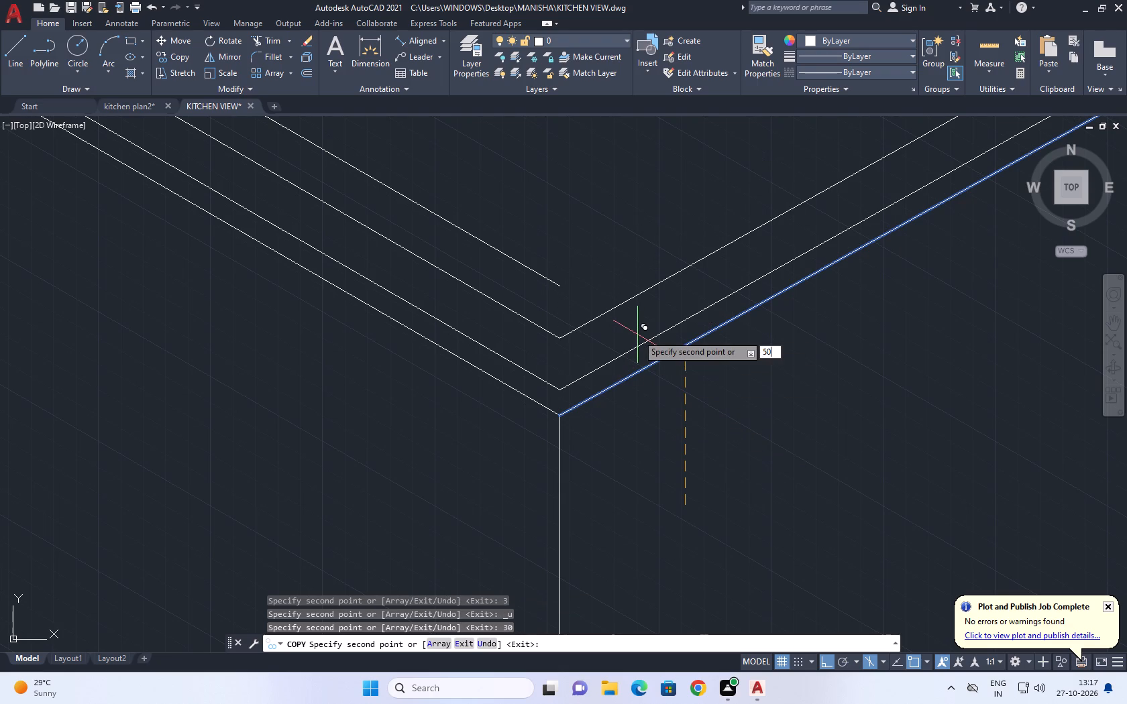
pyautogui.press('Return')
pyautogui.scroll(-2, 671, 367)
pyautogui.press('Escape')
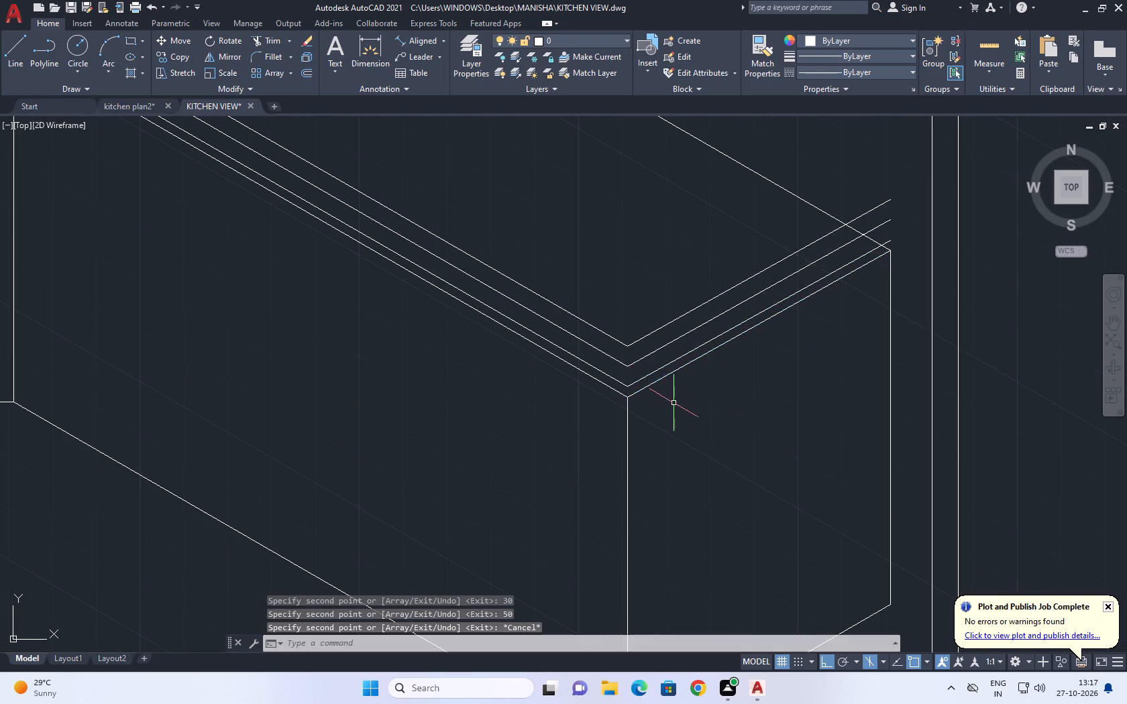
# Trim the overhanging ends of the 30 and 50 mm end-edge copies at the box's back top edge.
pyautogui.moveTo(710, 280); pyautogui.dragTo(597, 361, button='middle')
pyautogui.scroll(-4, 603, 313)
pyautogui.moveTo(629, 306); pyautogui.dragTo(629, 335, button='middle')
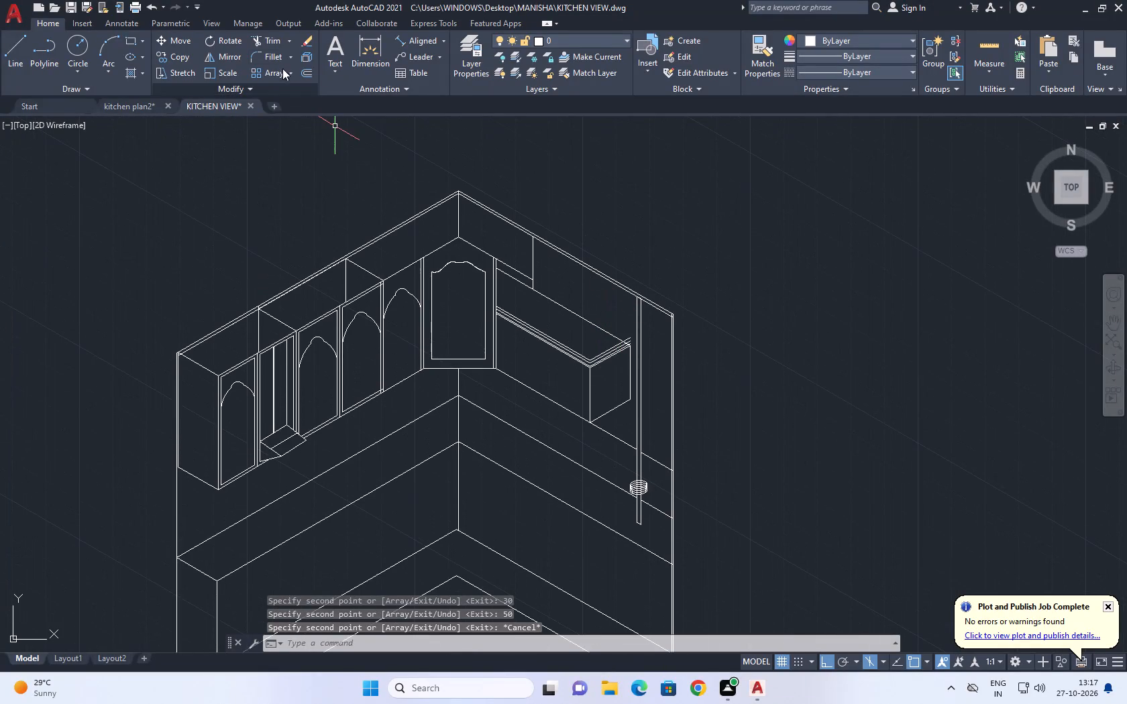
pyautogui.click(278, 43)
pyautogui.scroll(7, 621, 335)
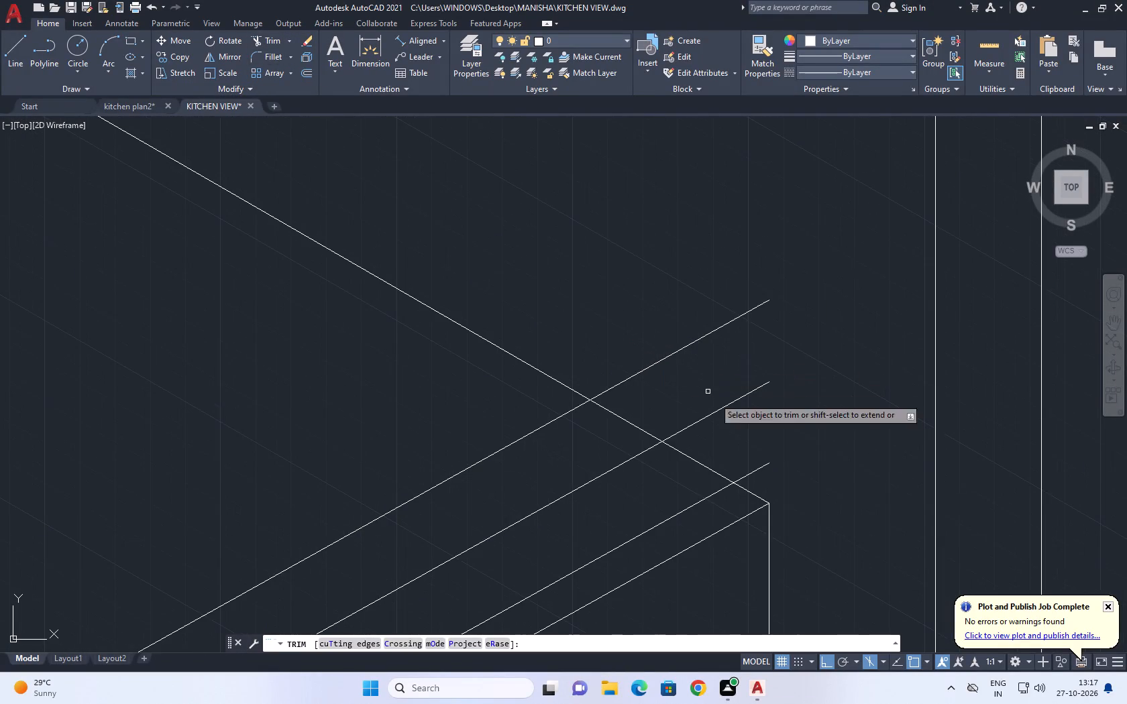
pyautogui.moveTo(782, 478); pyautogui.dragTo(771, 474)
pyautogui.click(617, 275)
pyautogui.rightClick(649, 280)
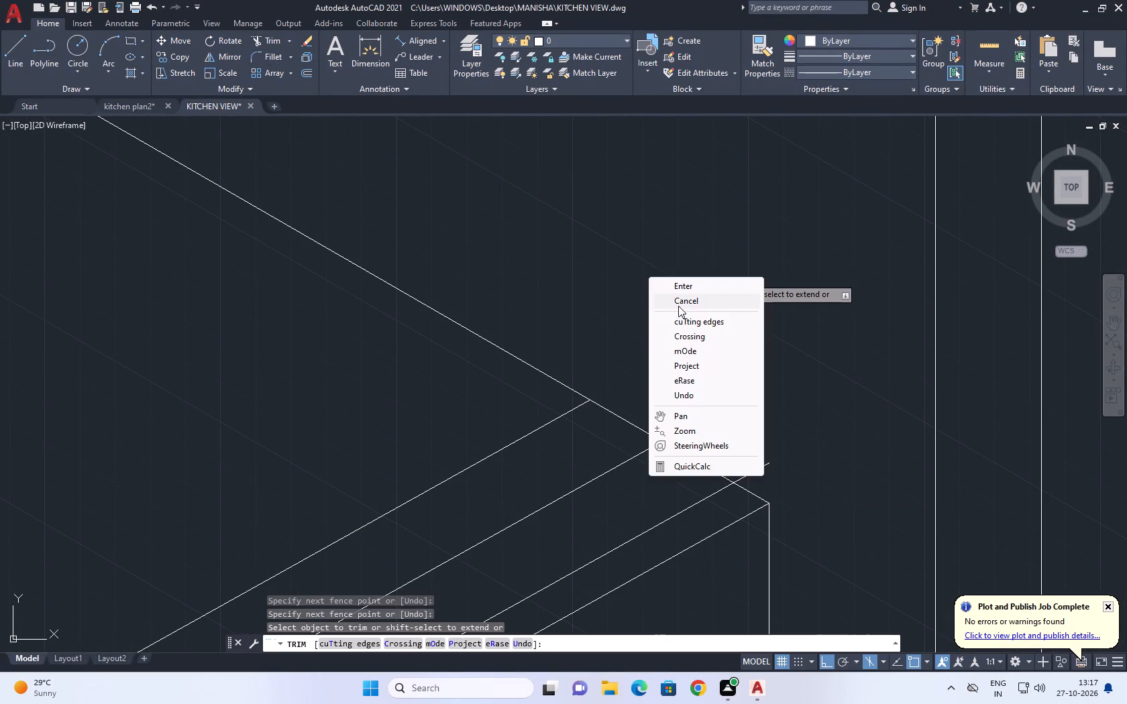
pyautogui.click(682, 306)
# Shorten the 10 mm end-edge copy so its far end meets the box's back top edge.
pyautogui.scroll(-7, 692, 303)
pyautogui.scroll(5, 694, 337)
pyautogui.scroll(2, 721, 150)
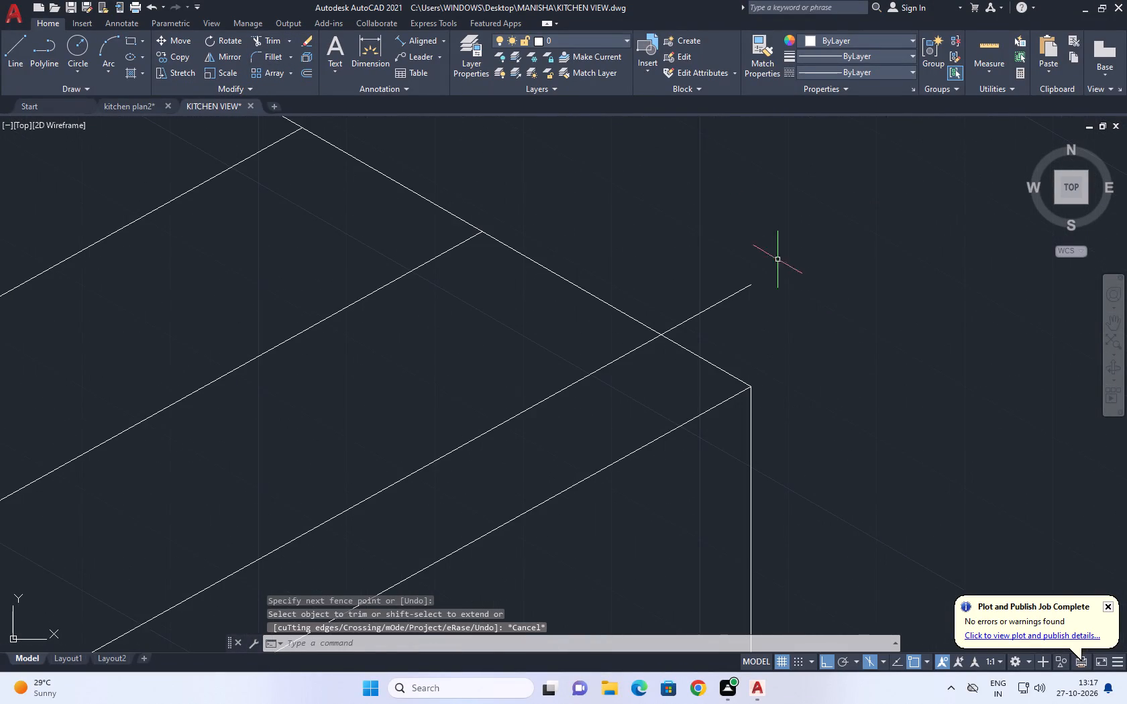
pyautogui.moveTo(777, 289); pyautogui.dragTo(777, 297)
pyautogui.click(717, 294)
pyautogui.click(753, 284)
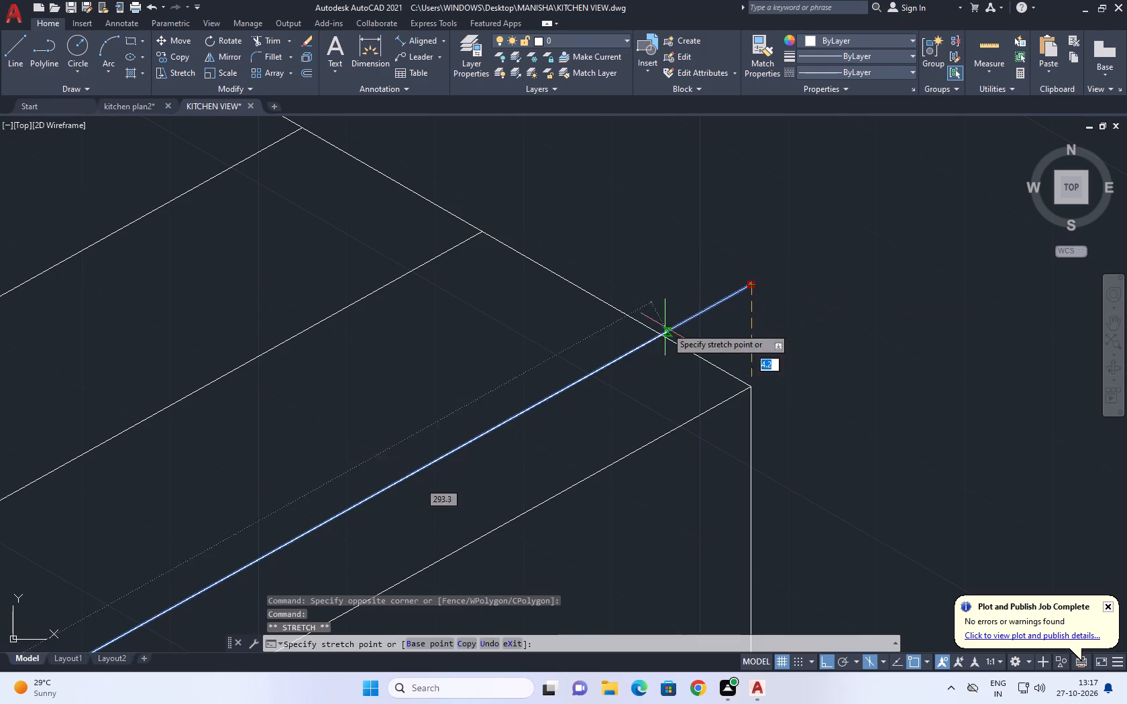
pyautogui.click(663, 335)
pyautogui.moveTo(676, 247); pyautogui.dragTo(676, 255, button='right')
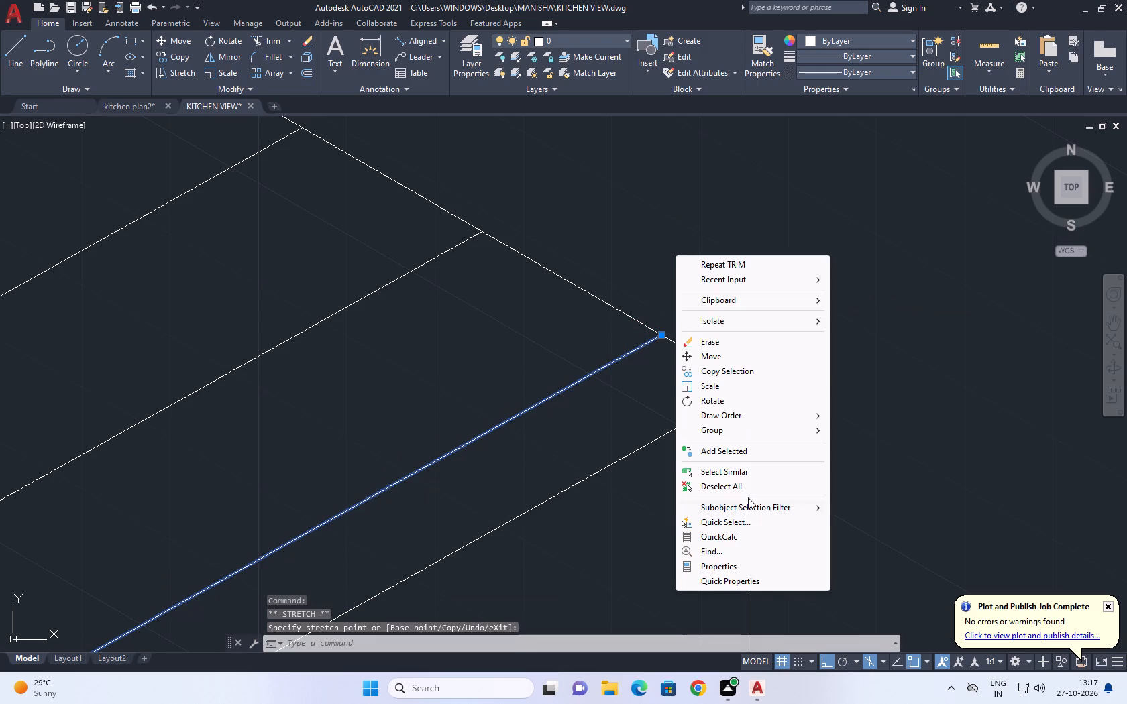
pyautogui.click(749, 491)
# Examine how the copied edge lines meet at the box's front corner.
pyautogui.scroll(-6, 651, 388)
pyautogui.scroll(-3, 621, 333)
pyautogui.moveTo(531, 346); pyautogui.dragTo(531, 364, button='middle')
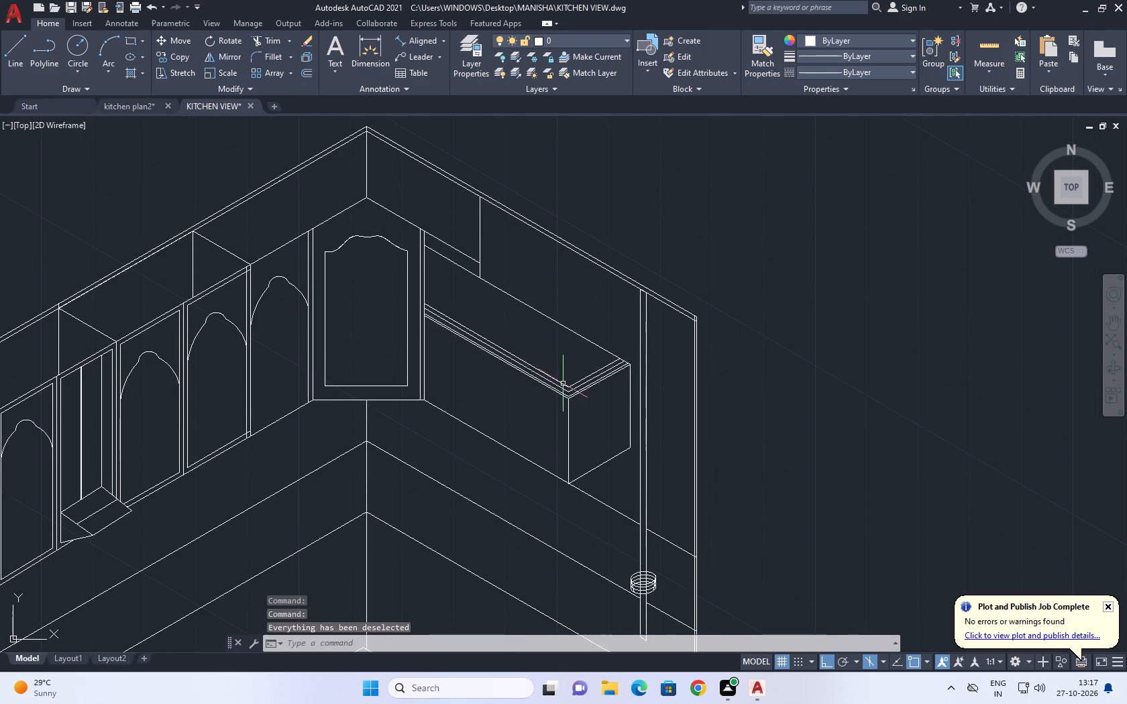
pyautogui.scroll(4, 568, 389)
pyautogui.moveTo(565, 491); pyautogui.dragTo(467, 493, button='middle')
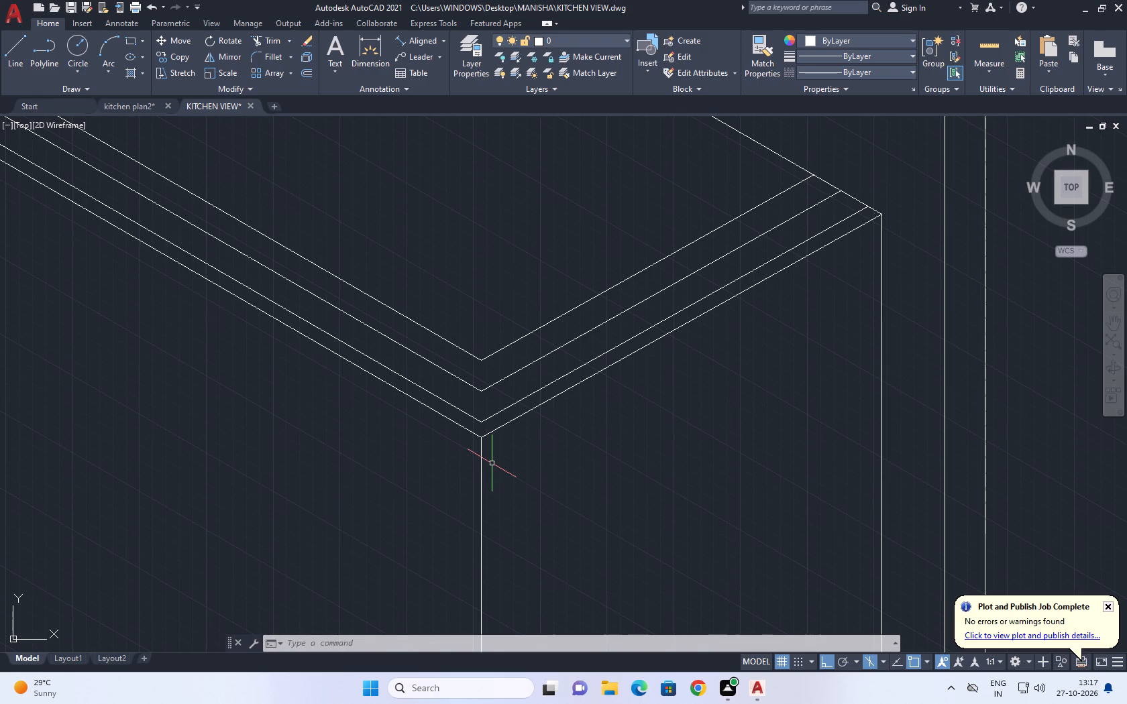
pyautogui.scroll(2, 492, 463)
pyautogui.moveTo(427, 339); pyautogui.dragTo(433, 367, button='middle')
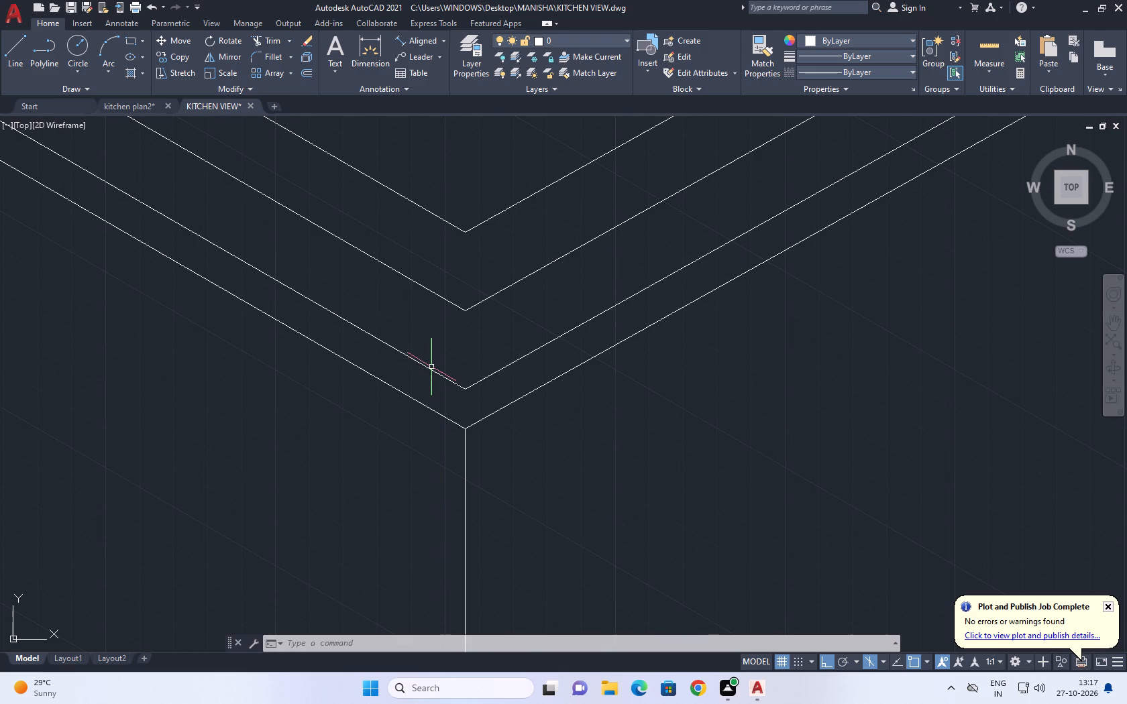
pyautogui.scroll(-3, 466, 401)
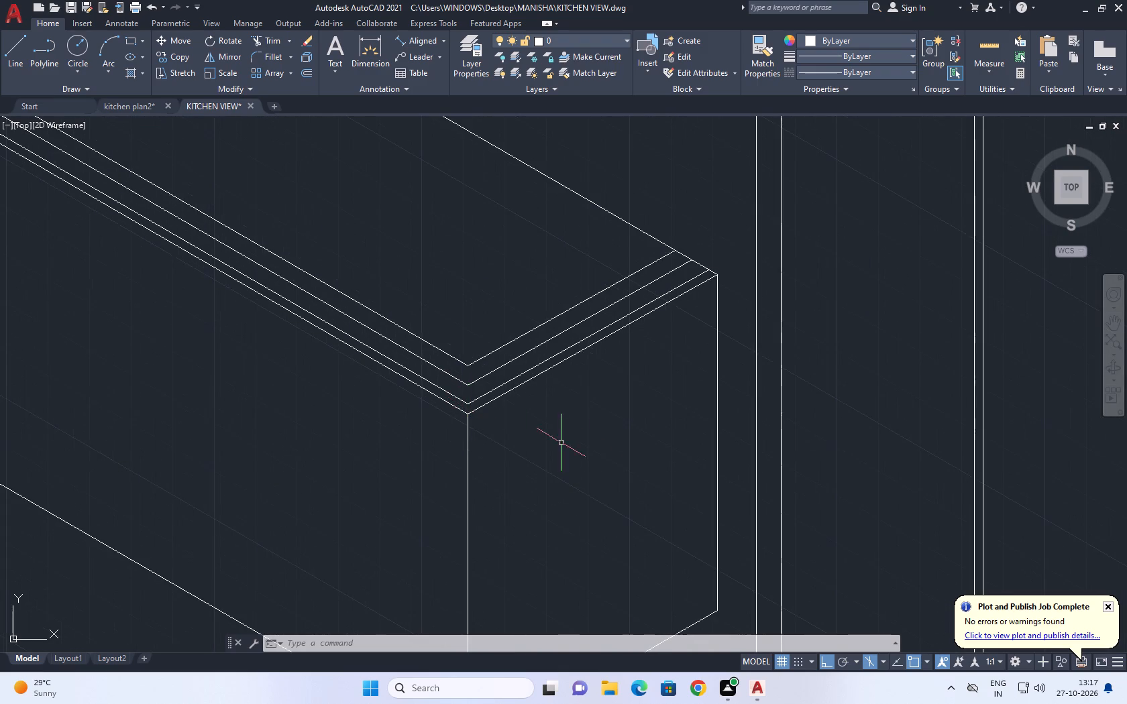
# Add an aligned dimension along the adjoining wall's outer vertical edge, from its top corner to its bottom corner, placed outside the wall.
pyautogui.scroll(-3, 625, 432)
pyautogui.moveTo(765, 426); pyautogui.dragTo(720, 292, button='middle')
pyautogui.scroll(-3, 689, 344)
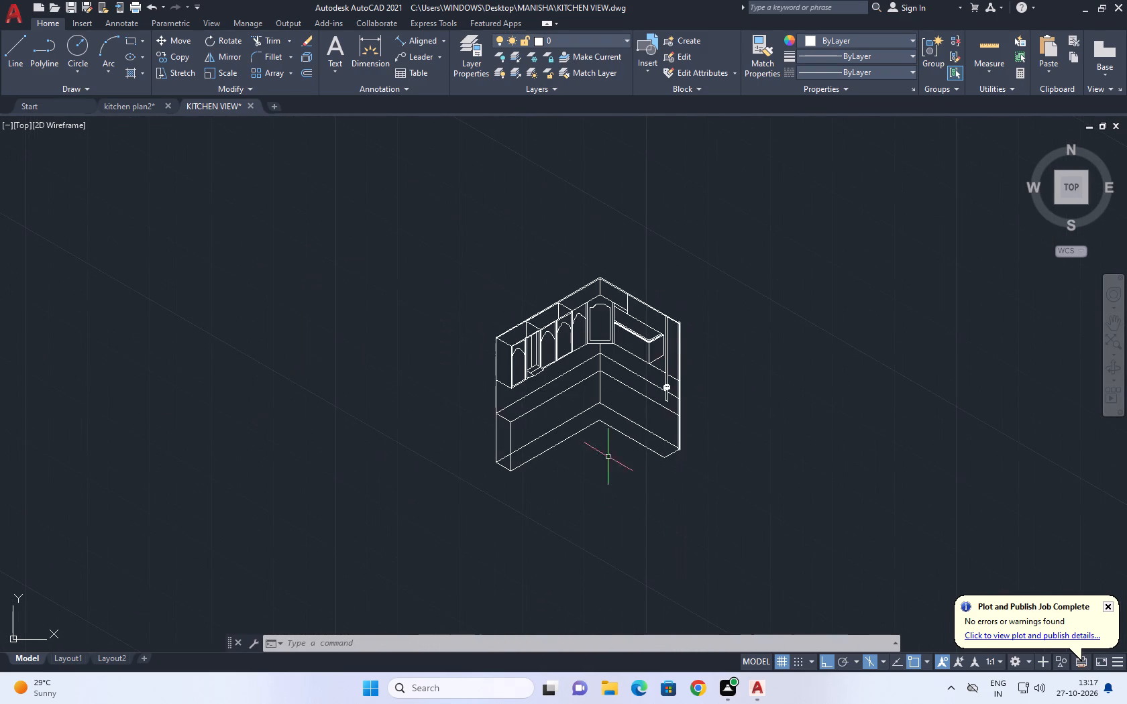
pyautogui.scroll(1, 62, 273)
pyautogui.click(417, 38)
pyautogui.moveTo(494, 425); pyautogui.dragTo(180, 339, button='middle')
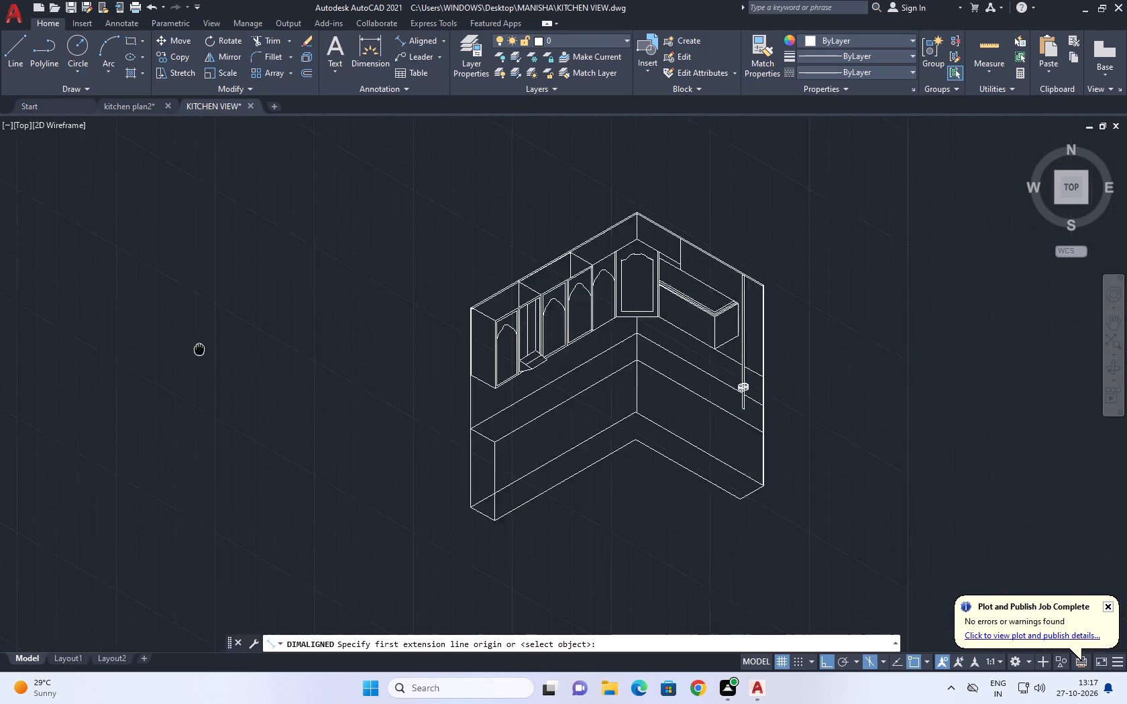
pyautogui.moveTo(180, 339); pyautogui.dragTo(141, 320, button='middle')
pyautogui.scroll(4, 686, 259)
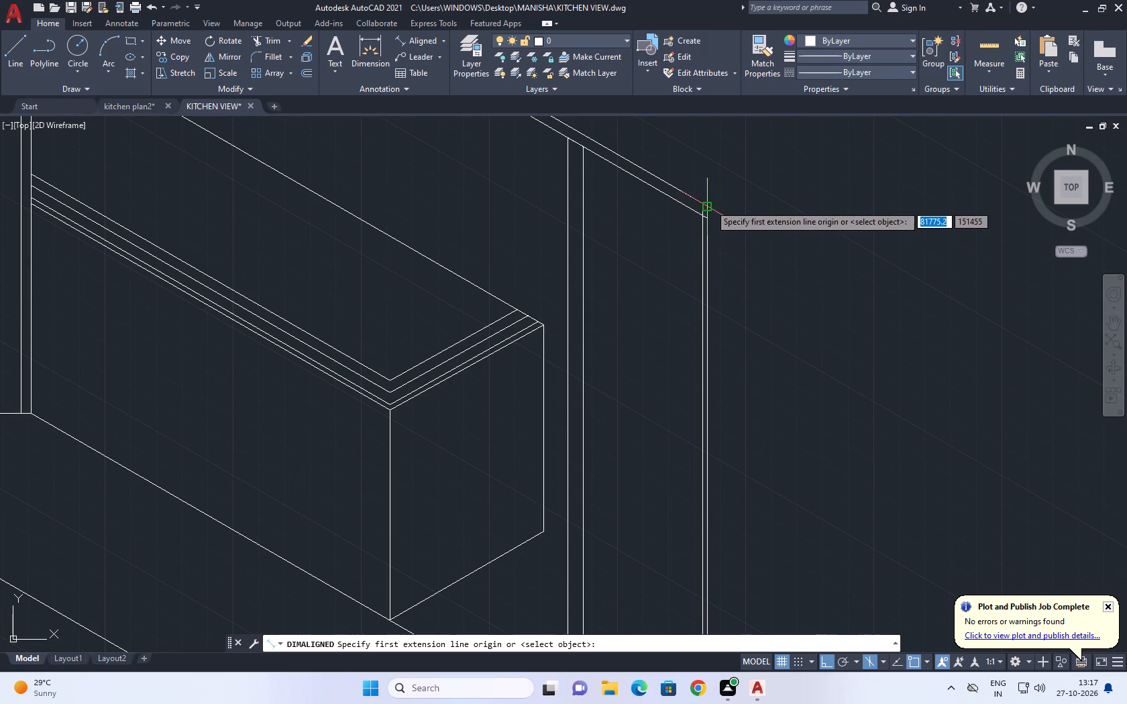
pyautogui.click(710, 204)
pyautogui.scroll(-5, 764, 104)
pyautogui.scroll(-4, 753, 536)
pyautogui.moveTo(733, 609); pyautogui.dragTo(700, 453, button='middle')
pyautogui.scroll(3, 706, 490)
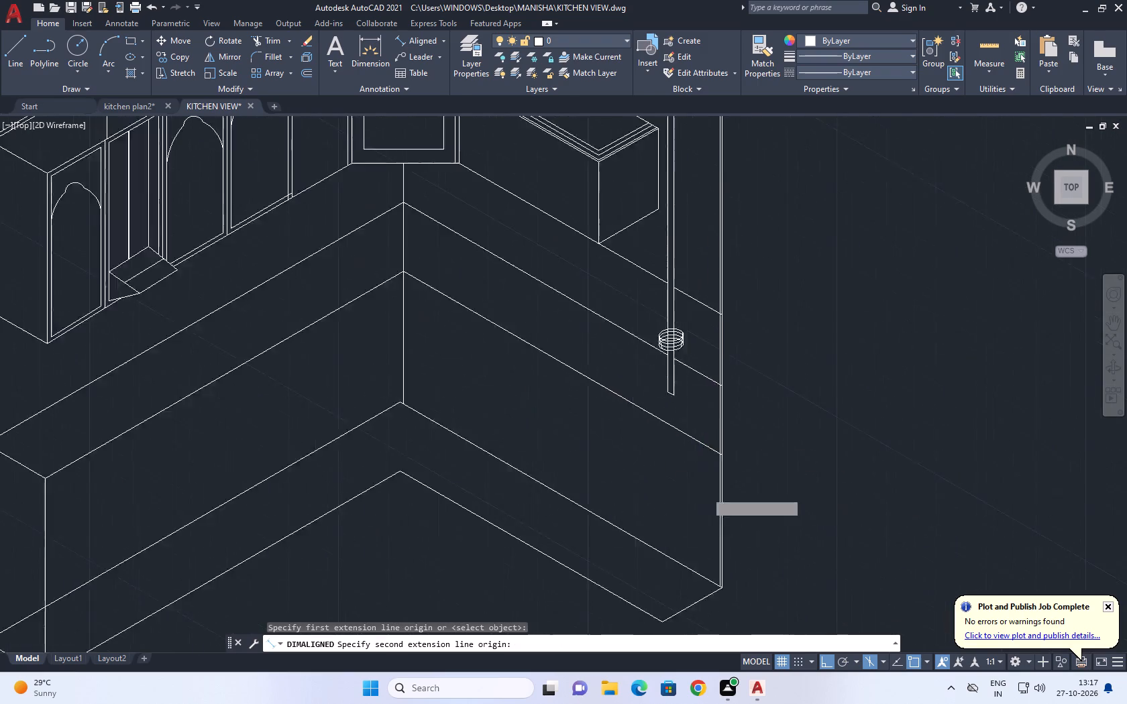
pyautogui.scroll(1, 733, 591)
pyautogui.moveTo(705, 535); pyautogui.dragTo(625, 325, button='middle')
pyautogui.scroll(2, 643, 404)
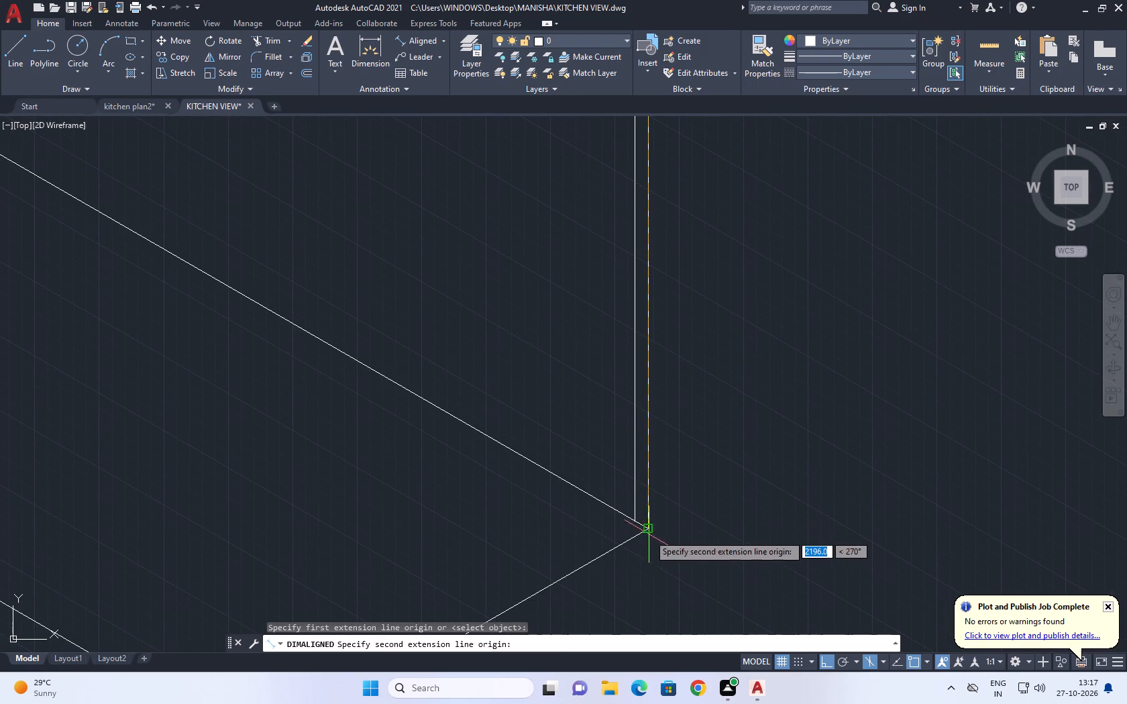
pyautogui.click(647, 526)
pyautogui.click(762, 502)
# Examine the new height dimension along the adjoining wall's outer edge.
pyautogui.scroll(-3, 742, 427)
pyautogui.moveTo(749, 282); pyautogui.dragTo(696, 576, button='middle')
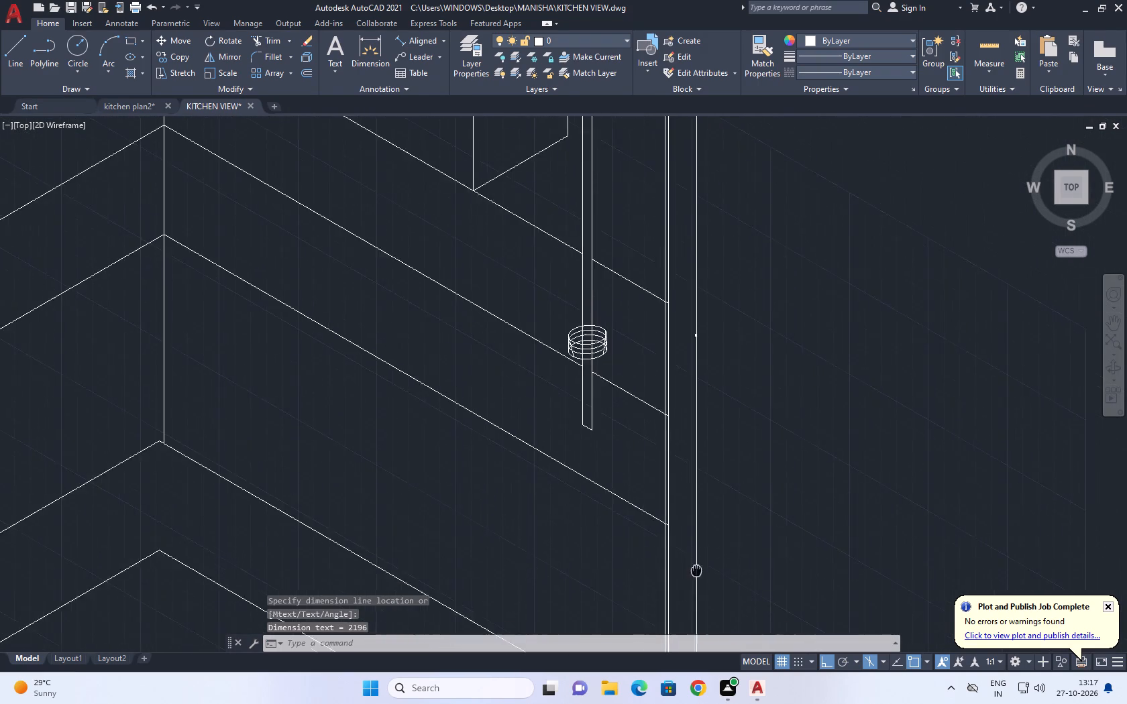
pyautogui.moveTo(696, 576); pyautogui.dragTo(691, 618, button='middle')
pyautogui.scroll(7, 690, 397)
pyautogui.moveTo(669, 345); pyautogui.dragTo(661, 384, button='middle')
pyautogui.scroll(-13, 661, 384)
pyautogui.scroll(4, 659, 398)
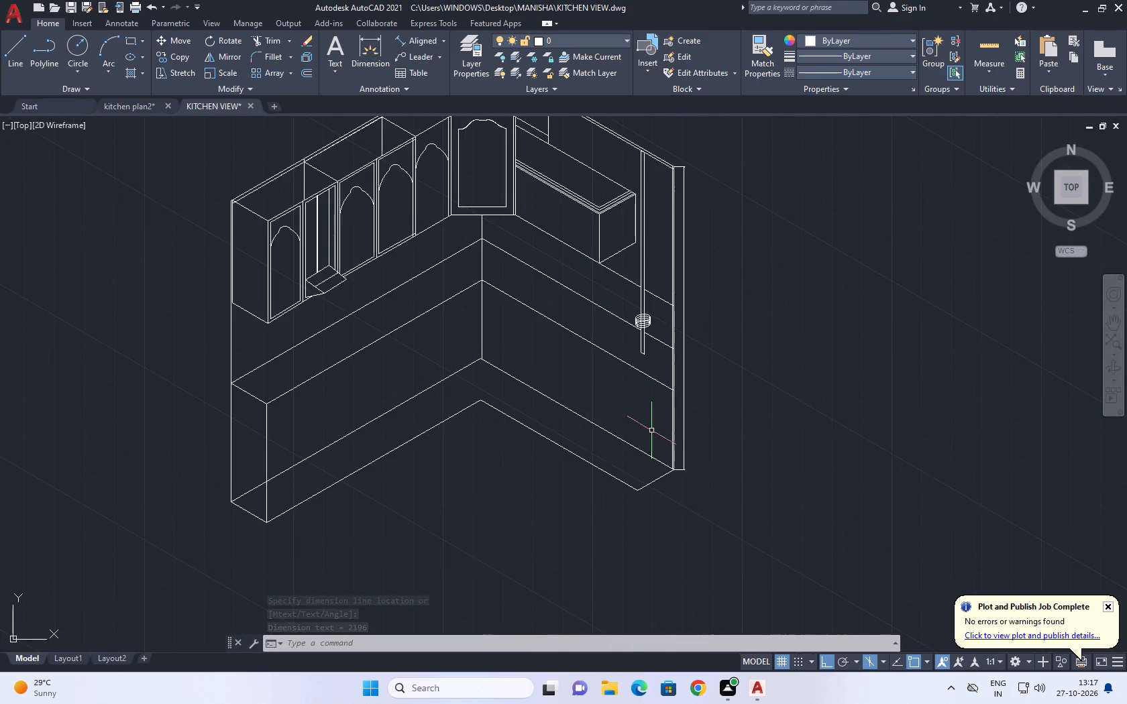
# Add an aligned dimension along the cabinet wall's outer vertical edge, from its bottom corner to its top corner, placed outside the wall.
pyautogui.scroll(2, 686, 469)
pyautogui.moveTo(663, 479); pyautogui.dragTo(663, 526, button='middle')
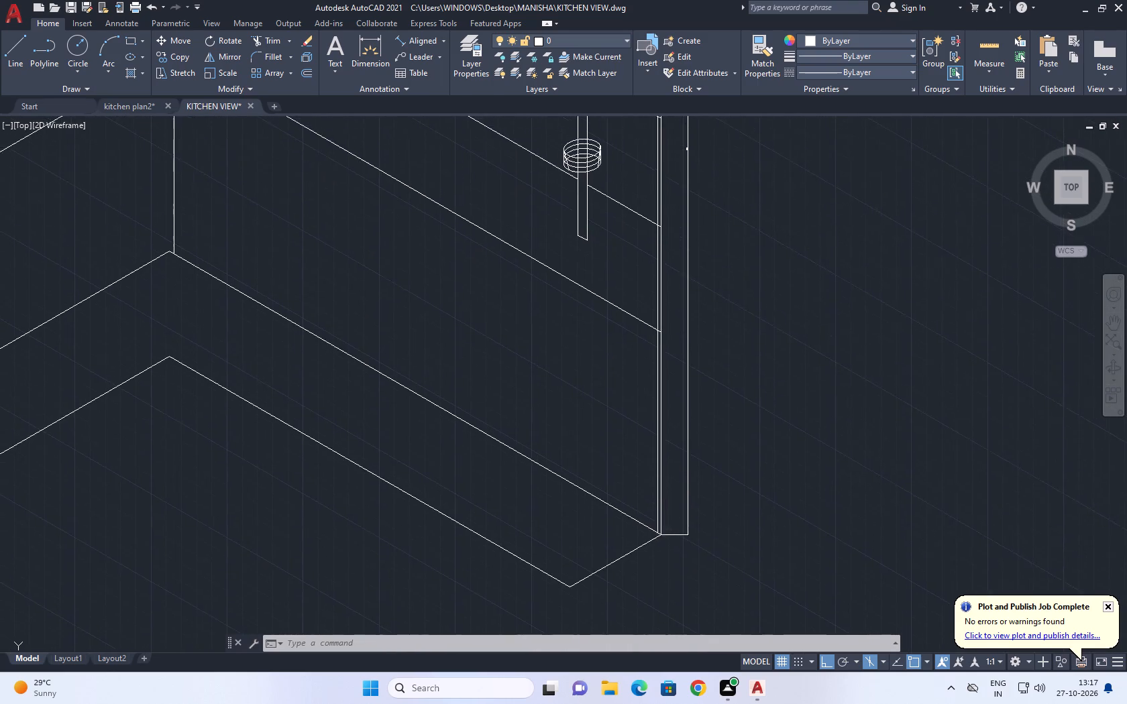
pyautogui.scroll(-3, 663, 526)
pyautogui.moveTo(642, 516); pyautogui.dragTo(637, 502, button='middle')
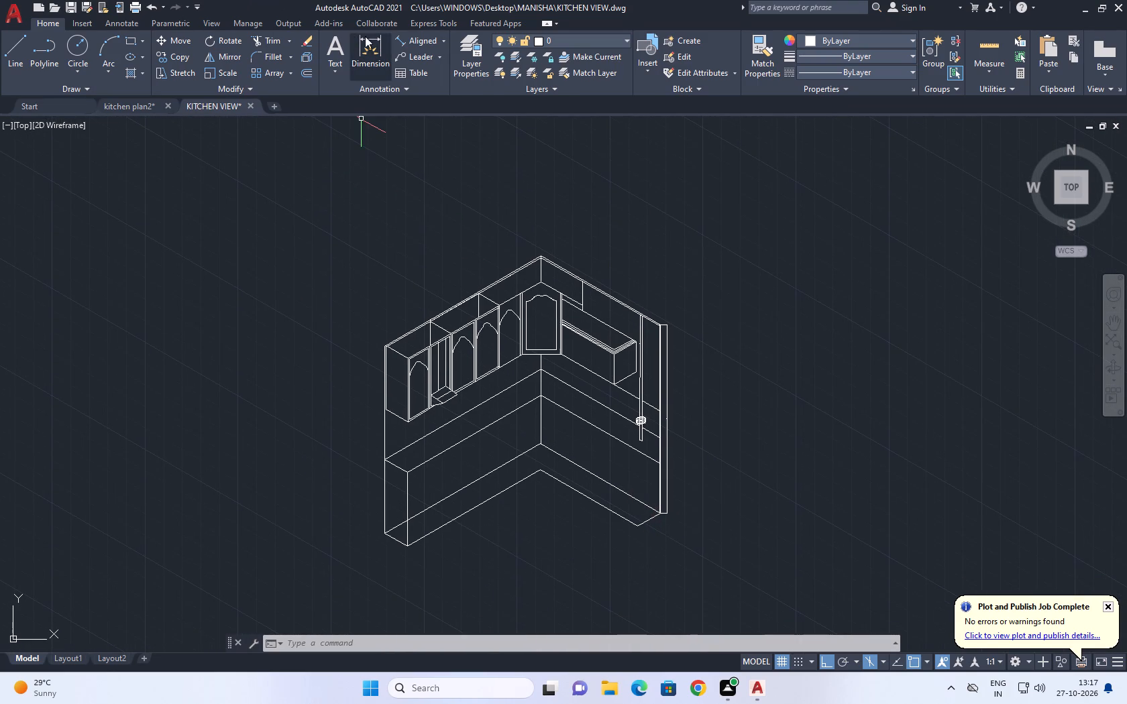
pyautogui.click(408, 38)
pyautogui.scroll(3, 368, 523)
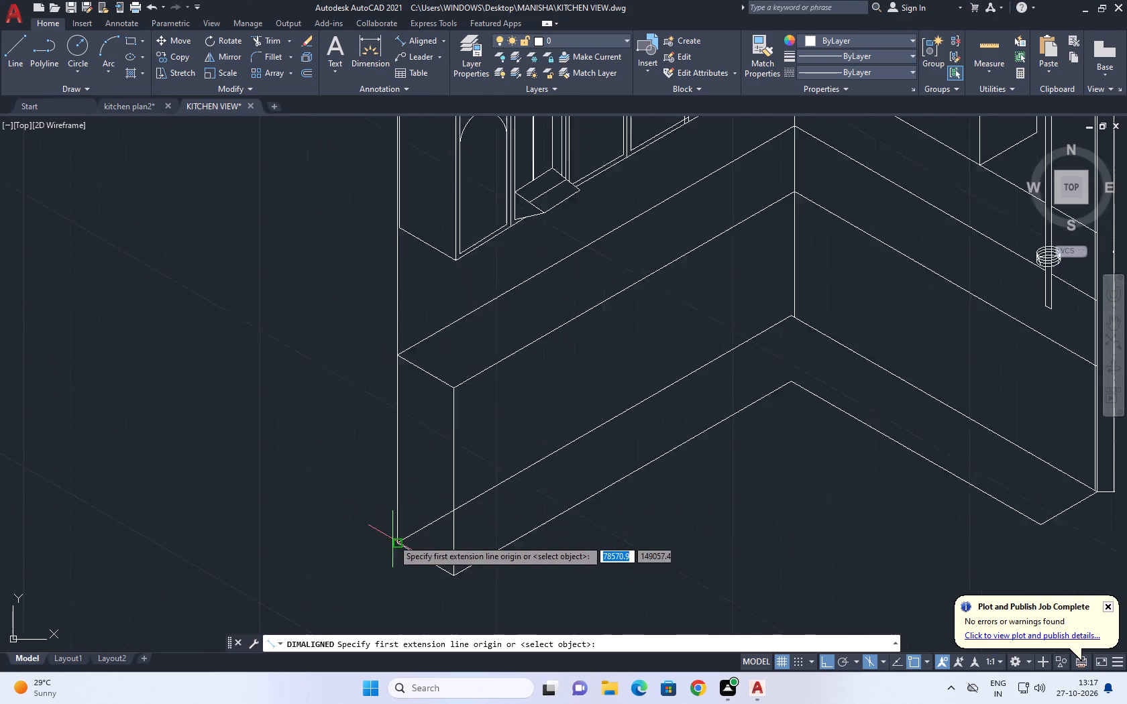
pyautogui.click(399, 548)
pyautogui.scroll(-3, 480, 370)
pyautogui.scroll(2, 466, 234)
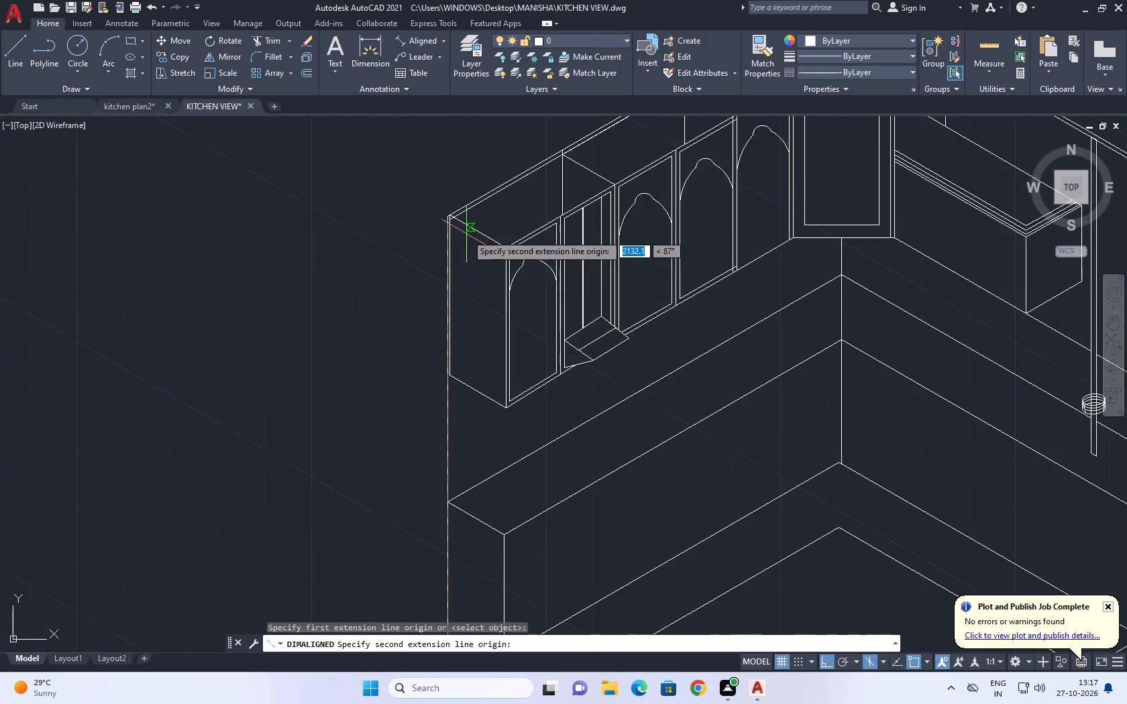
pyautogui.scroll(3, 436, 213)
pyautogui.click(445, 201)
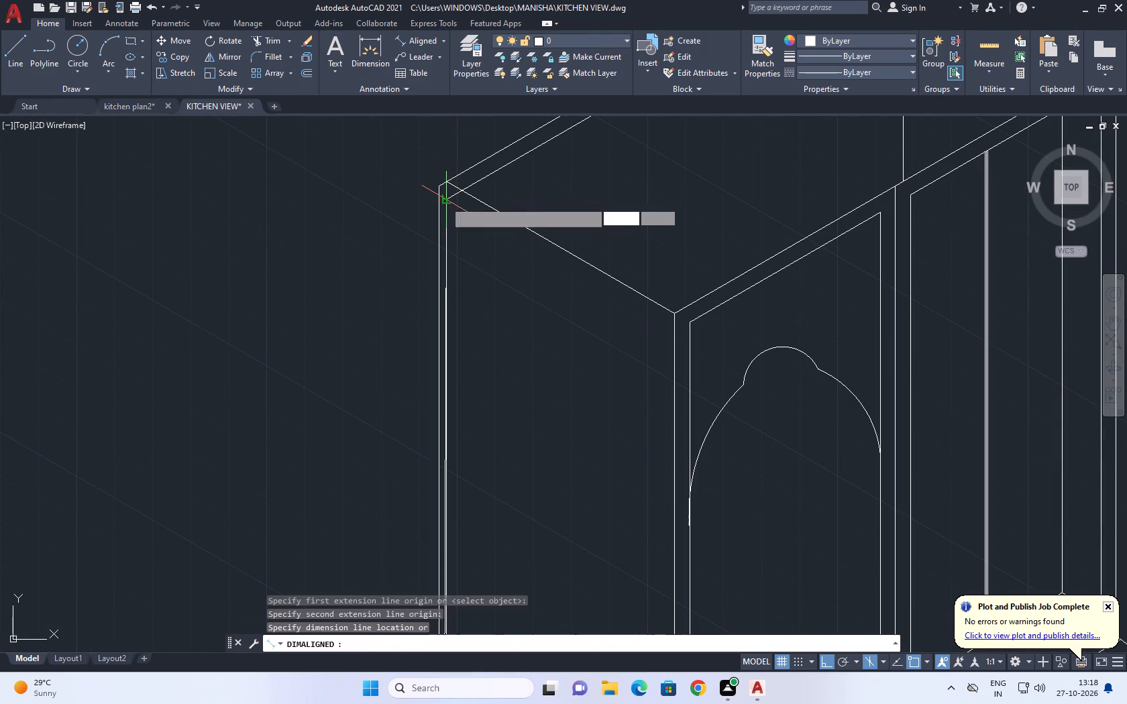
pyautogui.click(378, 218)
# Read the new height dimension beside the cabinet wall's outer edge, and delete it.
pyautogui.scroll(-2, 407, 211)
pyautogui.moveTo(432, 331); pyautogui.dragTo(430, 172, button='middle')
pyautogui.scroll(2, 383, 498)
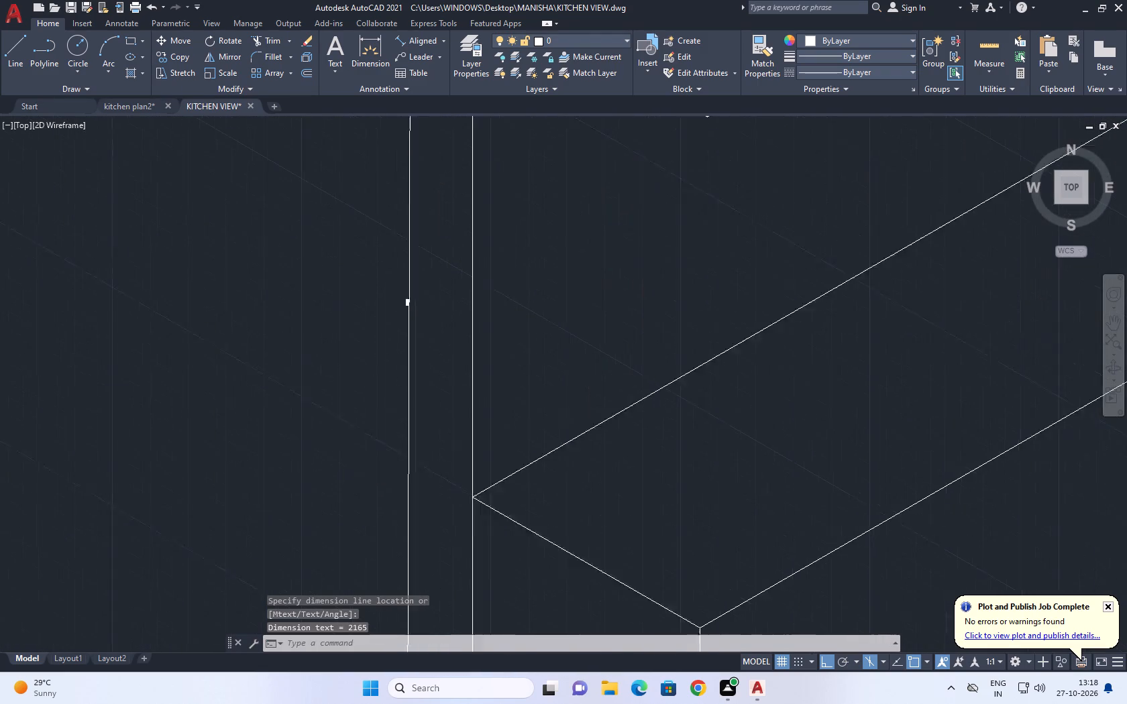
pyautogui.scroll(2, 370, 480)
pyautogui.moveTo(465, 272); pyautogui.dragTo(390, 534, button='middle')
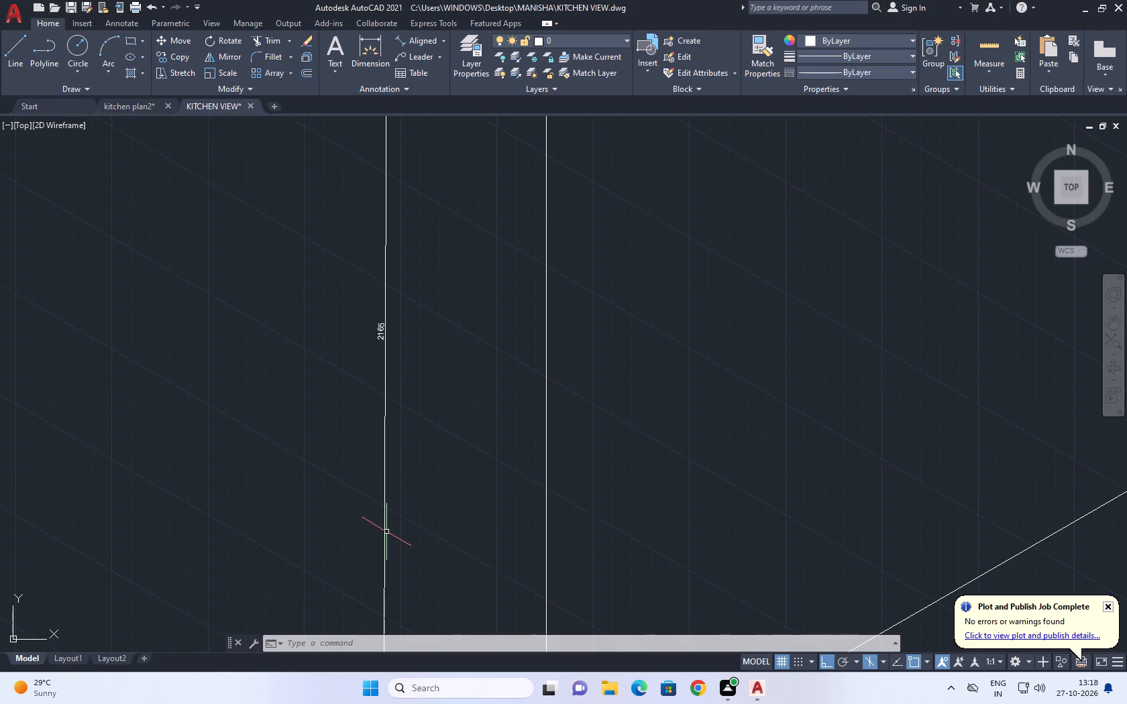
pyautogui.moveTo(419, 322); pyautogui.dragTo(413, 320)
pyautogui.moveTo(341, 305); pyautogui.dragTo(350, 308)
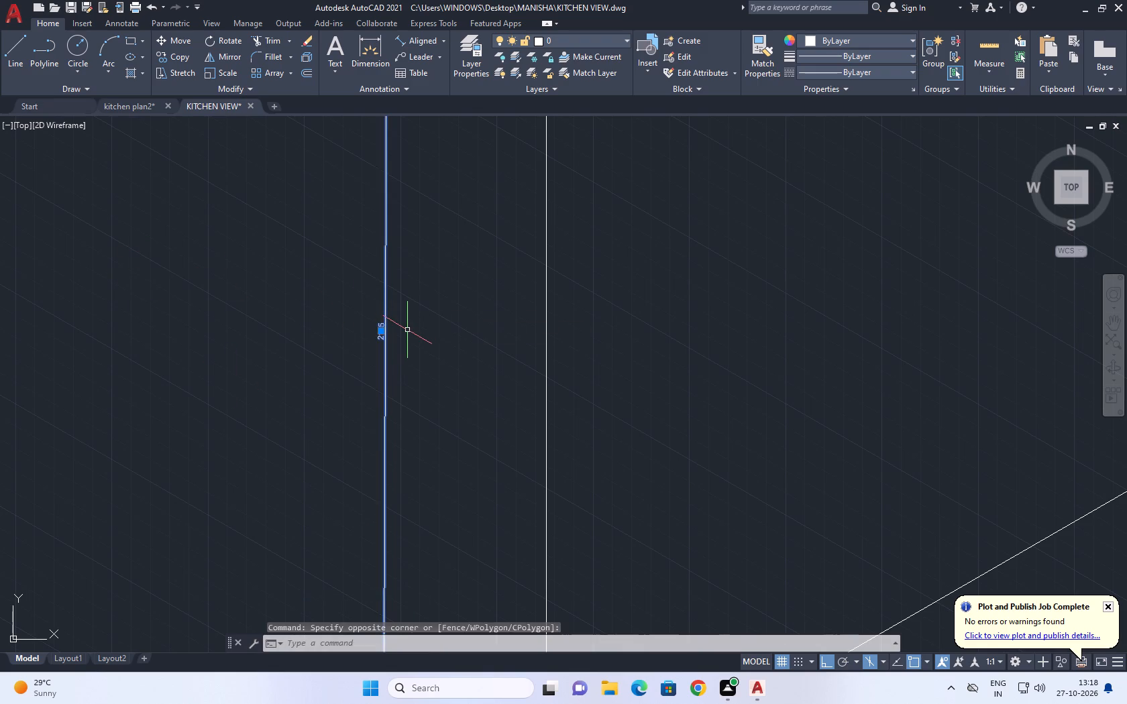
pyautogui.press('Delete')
# Stretch the adjoining wall's height dimension so its top origin sits on the lower corner of the wall's top band.
pyautogui.scroll(-5, 576, 404)
pyautogui.moveTo(633, 382); pyautogui.dragTo(425, 390, button='middle')
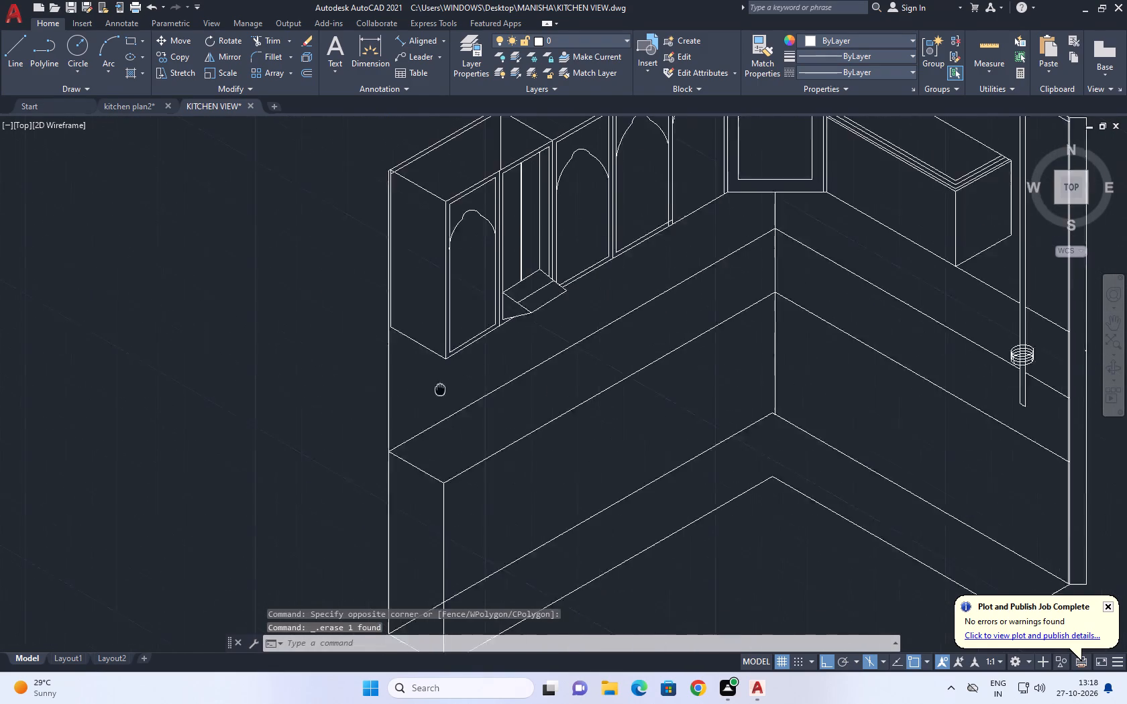
pyautogui.moveTo(425, 390); pyautogui.dragTo(415, 393, button='middle')
pyautogui.middleClick(413, 394)
pyautogui.scroll(-3, 371, 402)
pyautogui.scroll(4, 536, 371)
pyautogui.moveTo(561, 327); pyautogui.dragTo(549, 334)
pyautogui.click(512, 370)
pyautogui.scroll(4, 522, 492)
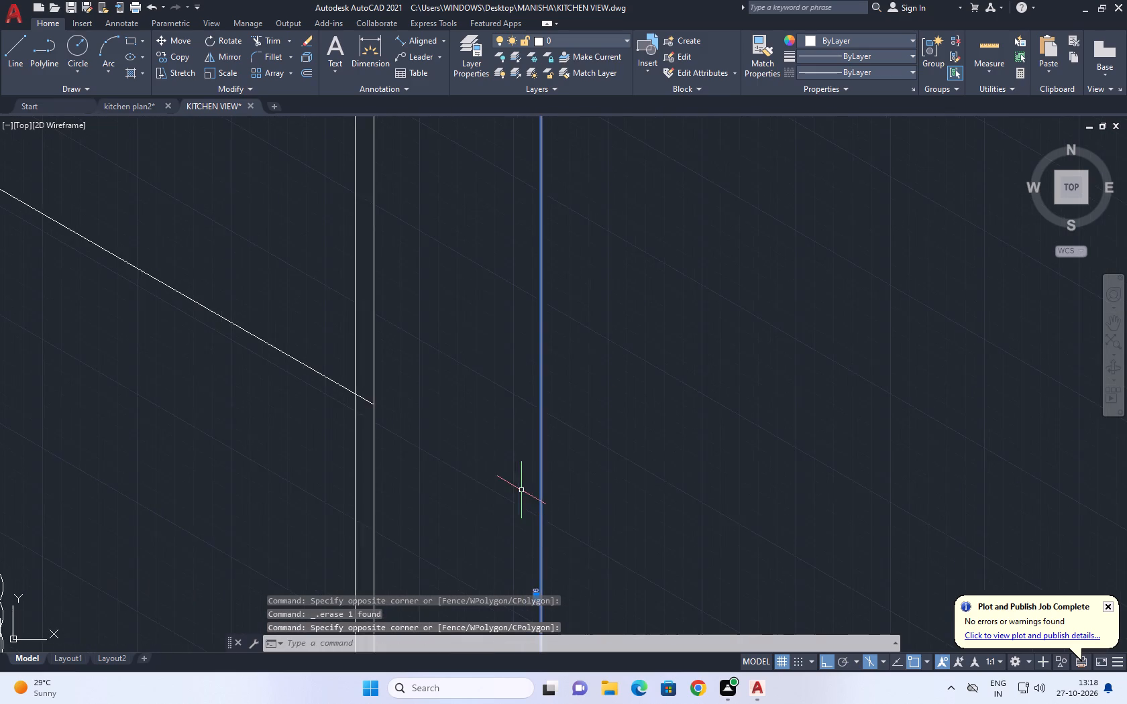
pyautogui.scroll(-4, 542, 455)
pyautogui.moveTo(549, 196); pyautogui.dragTo(564, 427, button='middle')
pyautogui.scroll(3, 532, 357)
pyautogui.scroll(3, 532, 290)
pyautogui.click(535, 311)
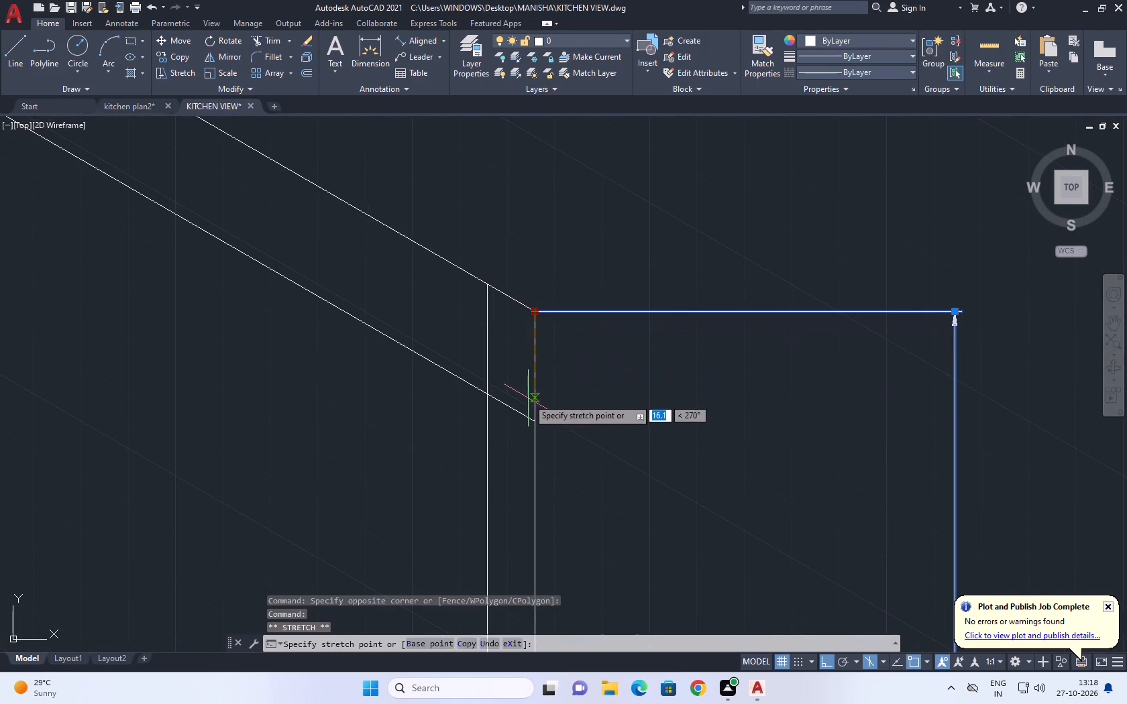
pyautogui.click(529, 420)
pyautogui.scroll(-3, 627, 342)
pyautogui.moveTo(708, 388); pyautogui.dragTo(663, 298, button='middle')
pyautogui.rightClick(698, 287)
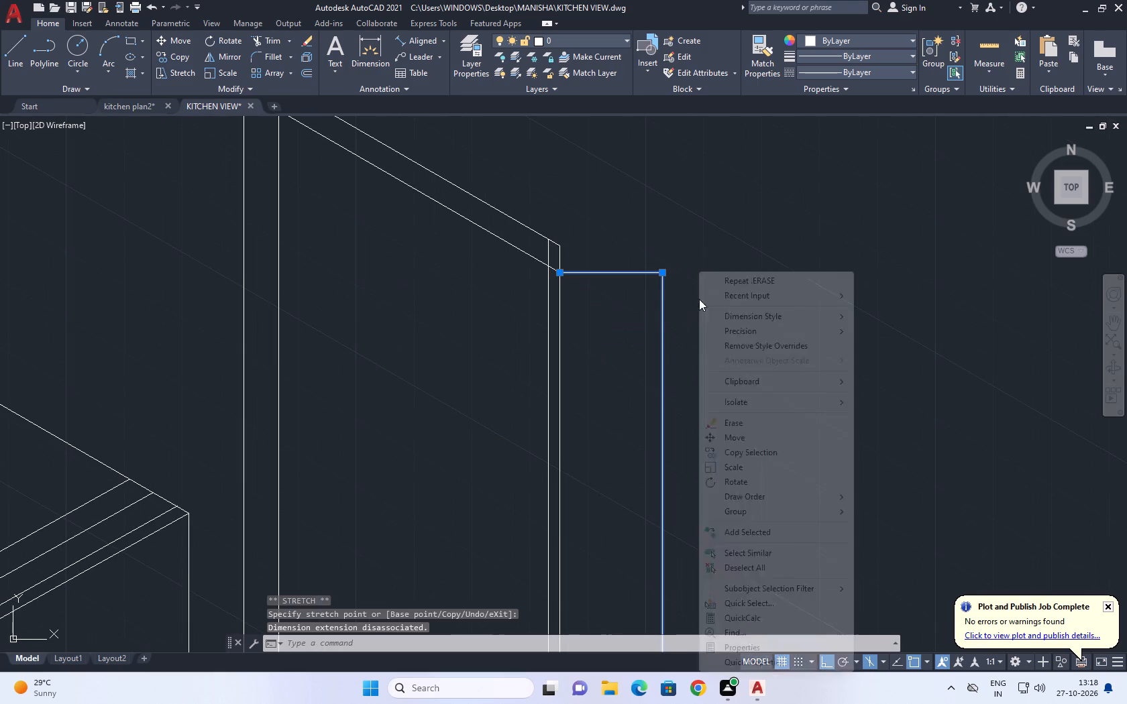
pyautogui.moveTo(790, 501); pyautogui.dragTo(678, 355, button='middle')
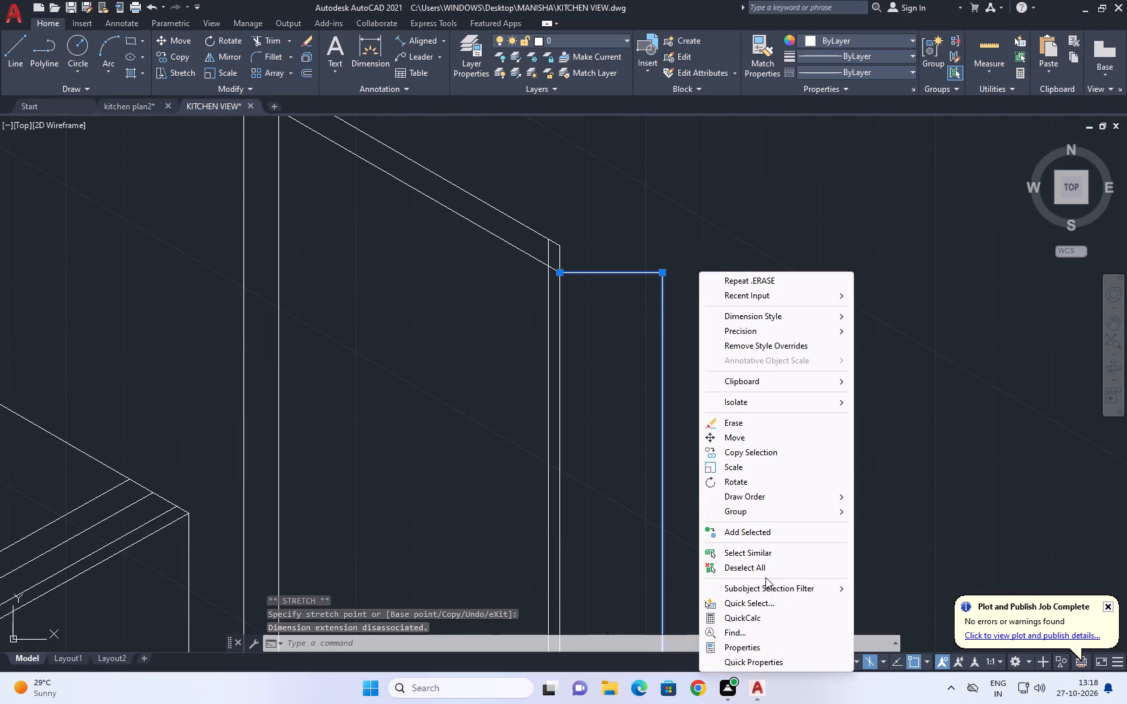
pyautogui.click(766, 569)
# Examine the adjoining wall's adjusted height dimension and the paired vertical lines along its outer edge.
pyautogui.scroll(-5, 720, 387)
pyautogui.moveTo(714, 461); pyautogui.dragTo(687, 325, button='middle')
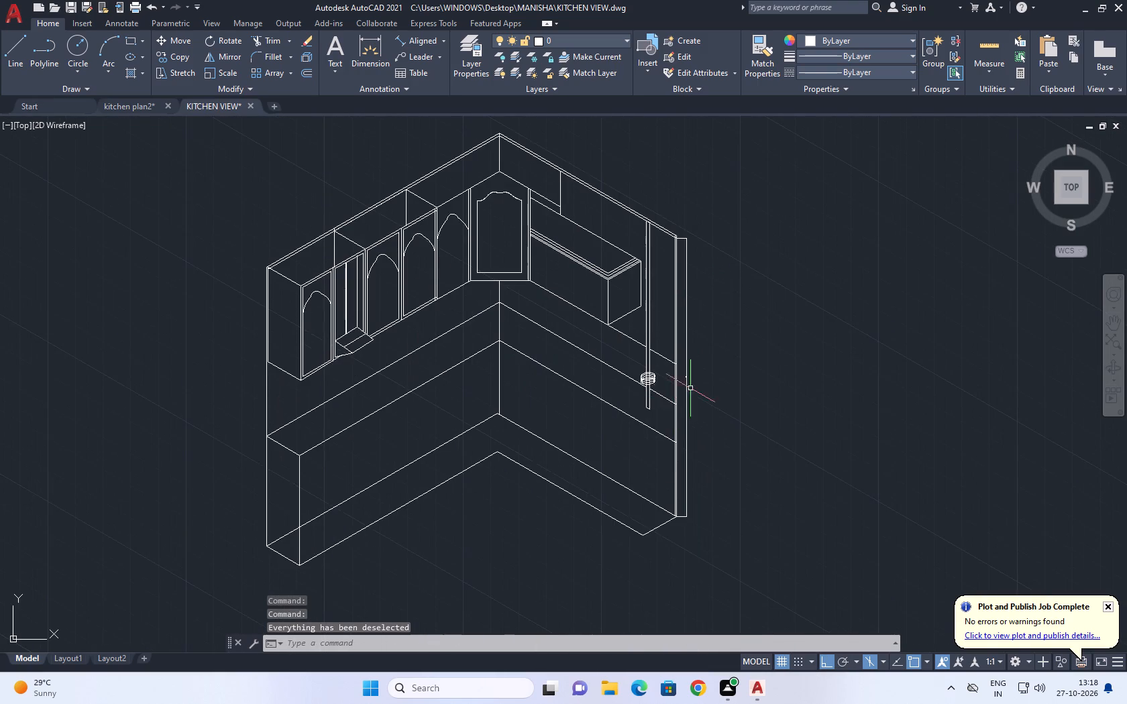
pyautogui.scroll(9, 690, 388)
pyautogui.moveTo(673, 320); pyautogui.dragTo(651, 416, button='middle')
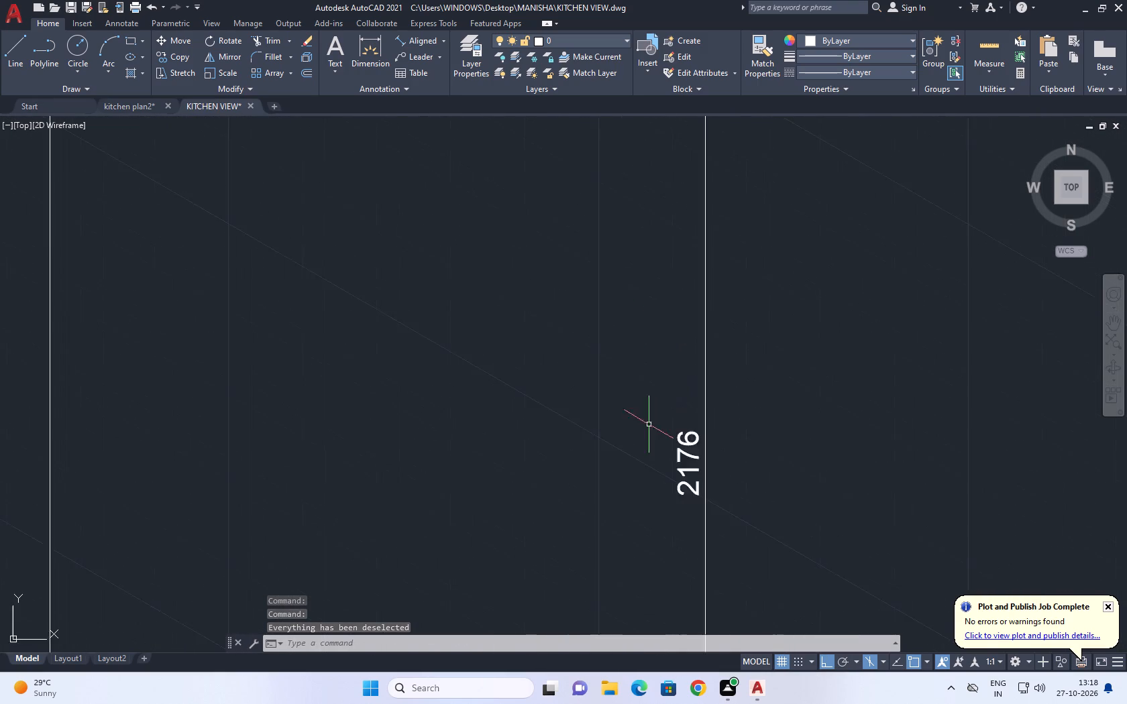
pyautogui.scroll(-5, 659, 431)
pyautogui.moveTo(881, 398); pyautogui.dragTo(633, 367, button='middle')
pyautogui.scroll(-1, 648, 401)
pyautogui.moveTo(498, 355); pyautogui.dragTo(484, 377, button='middle')
pyautogui.scroll(1, 498, 355)
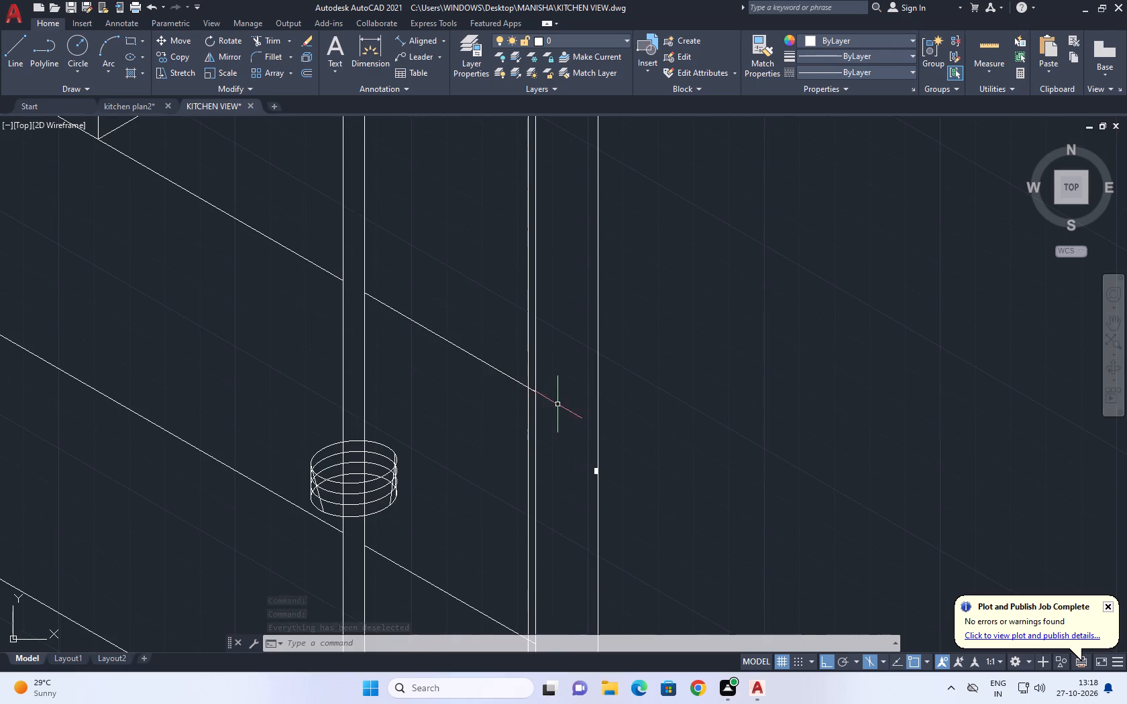
pyautogui.scroll(-4, 557, 404)
pyautogui.moveTo(578, 402); pyautogui.dragTo(602, 362, button='middle')
pyautogui.scroll(6, 578, 371)
pyautogui.scroll(-3, 419, 371)
pyautogui.moveTo(506, 372); pyautogui.dragTo(531, 491, button='middle')
pyautogui.moveTo(517, 362); pyautogui.dragTo(524, 406, button='middle')
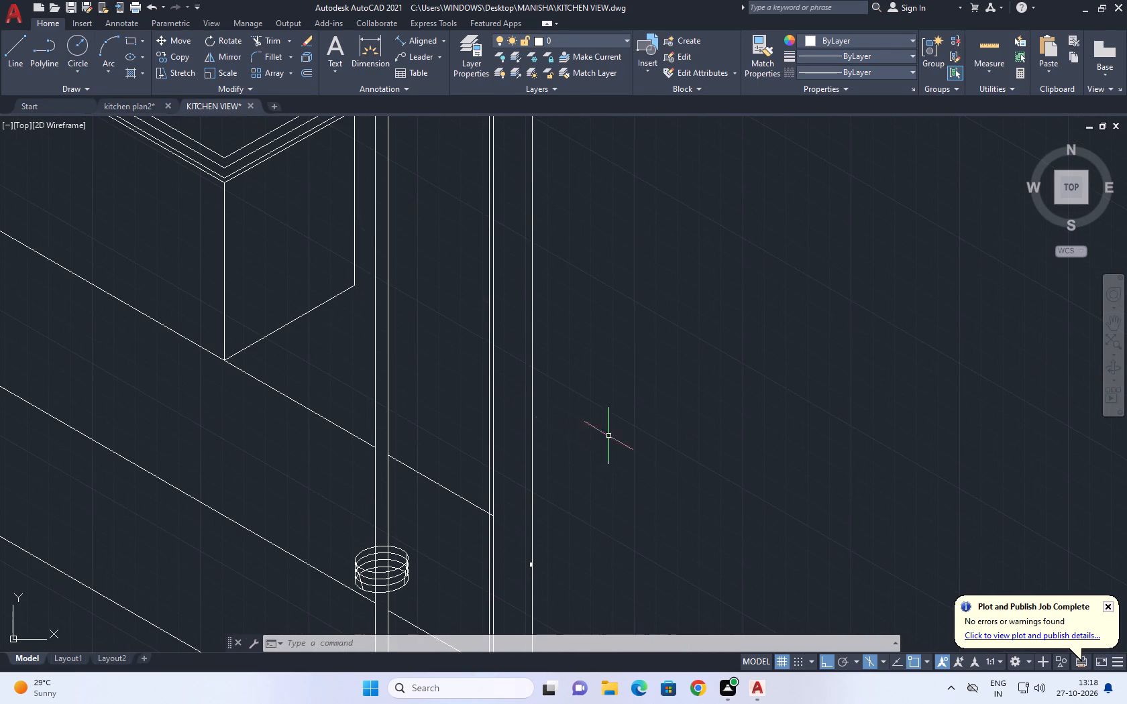
pyautogui.moveTo(407, 391); pyautogui.dragTo(413, 398, button='middle')
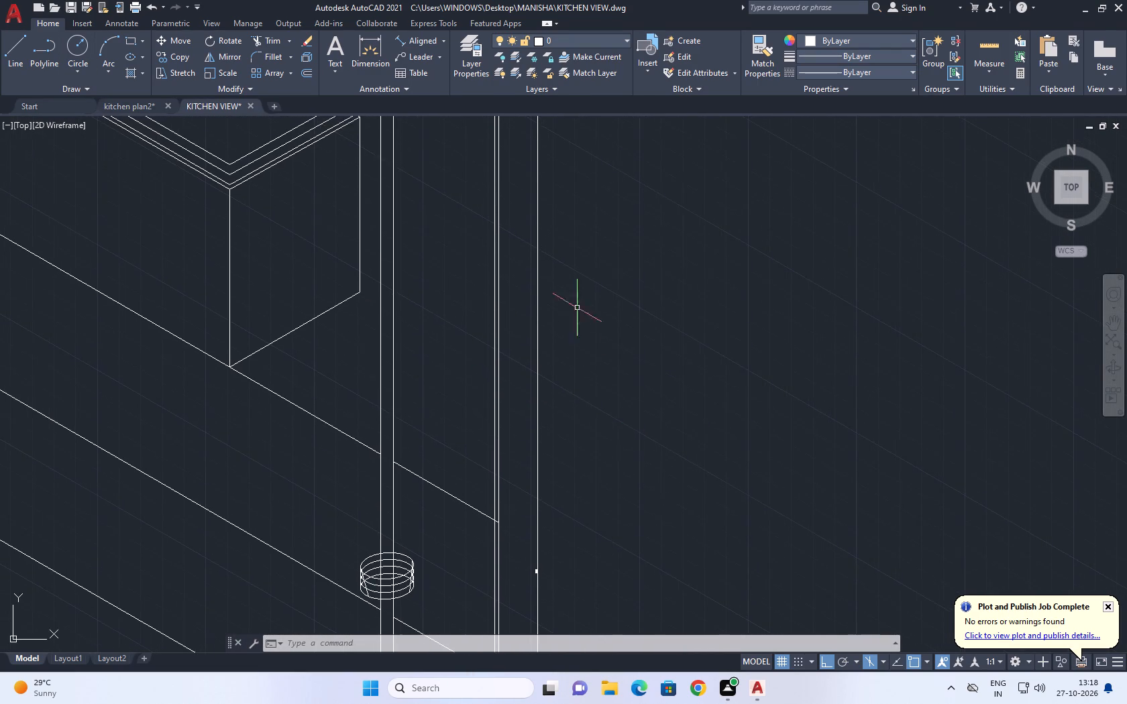
pyautogui.scroll(1, 513, 282)
pyautogui.moveTo(447, 277); pyautogui.dragTo(517, 396, button='middle')
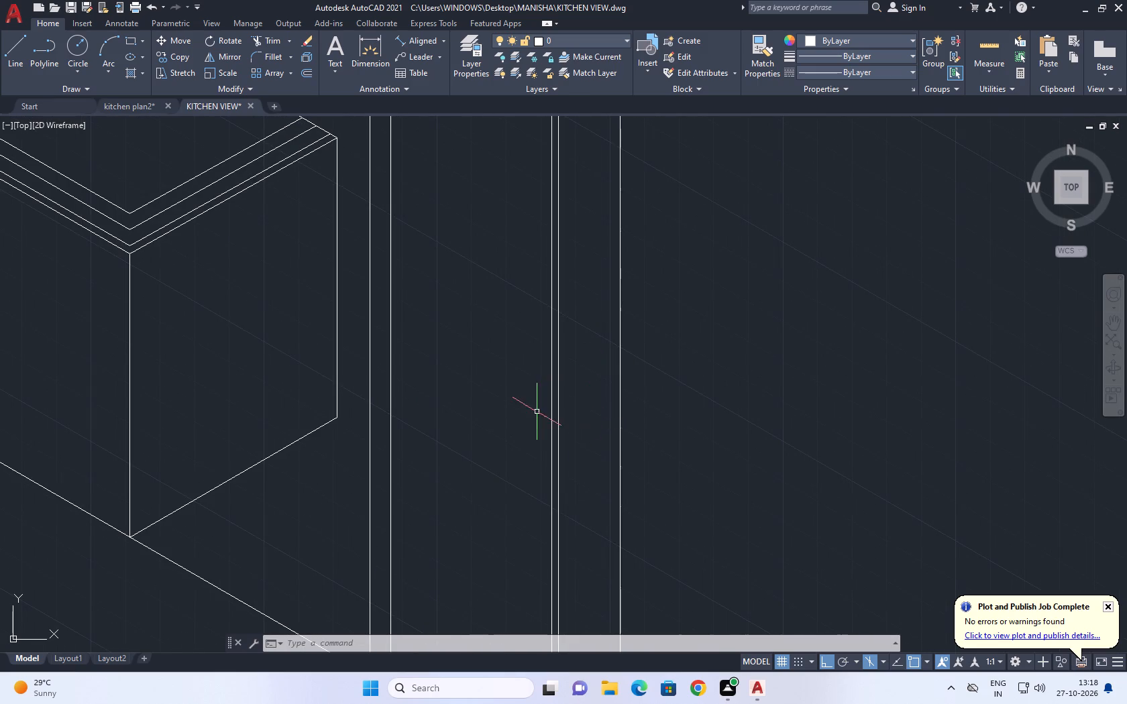
pyautogui.moveTo(535, 416); pyautogui.dragTo(557, 484, button='middle')
# Trim the overrun of the wall line above the ringed strip's rings, between the adjoining wall's two vertical edge lines.
pyautogui.click(272, 43)
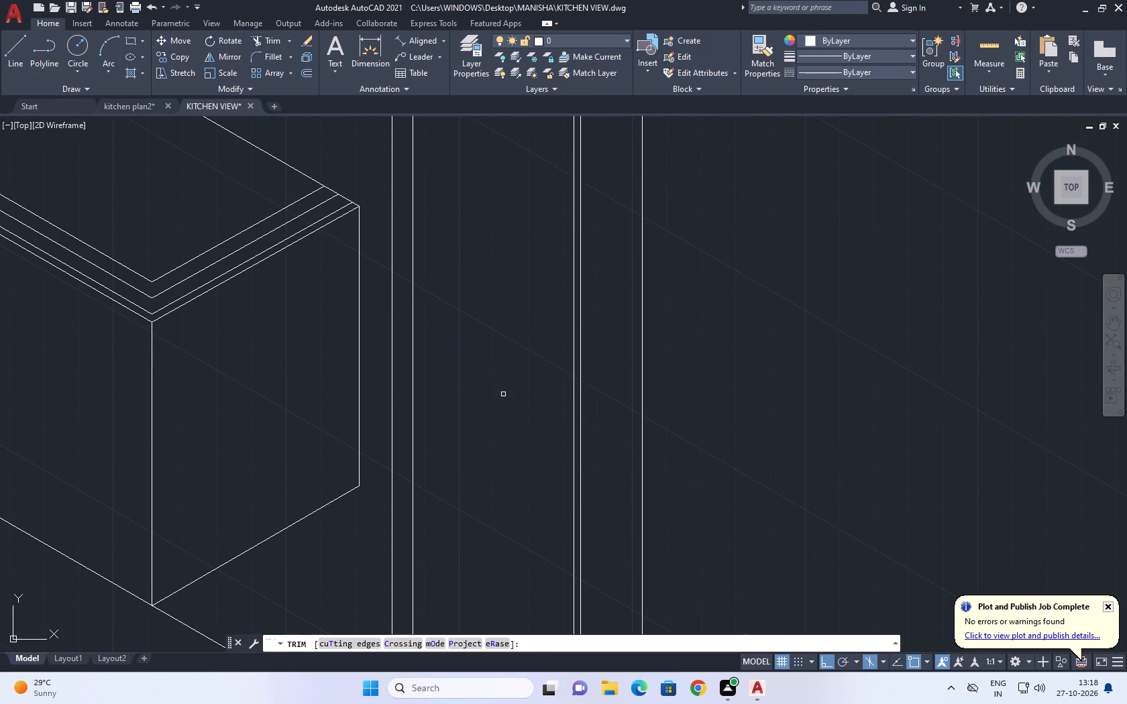
pyautogui.scroll(-3, 716, 455)
pyautogui.moveTo(672, 500); pyautogui.dragTo(668, 410, button='middle')
pyautogui.scroll(2, 667, 493)
pyautogui.scroll(2, 705, 410)
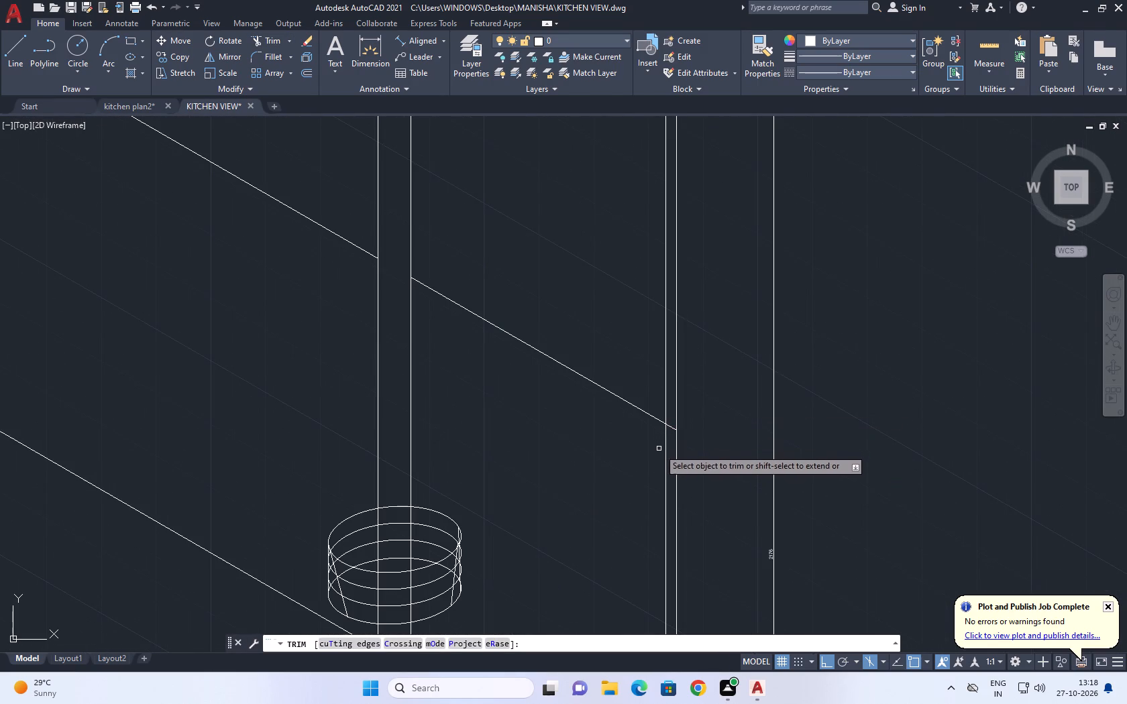
pyautogui.scroll(1, 680, 433)
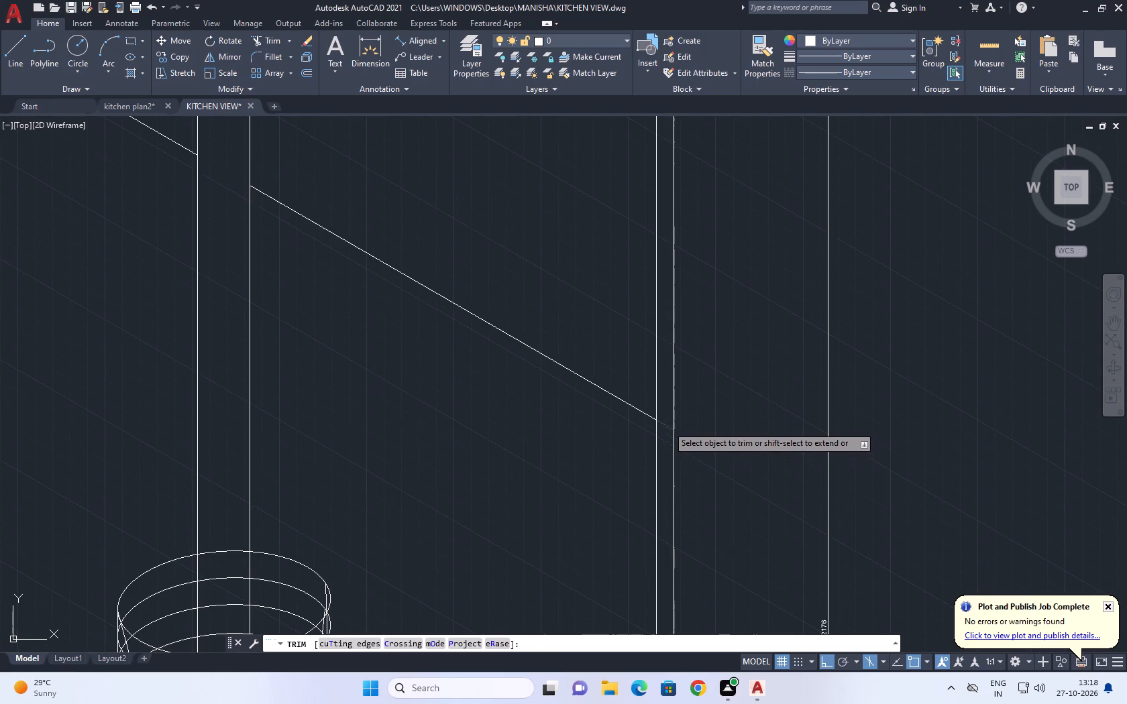
pyautogui.click(667, 426)
# Trim another wall line's overrun between the adjoining wall's two vertical edge lines, and finish trimming.
pyautogui.scroll(-3, 739, 453)
pyautogui.moveTo(814, 450); pyautogui.dragTo(804, 379, button='middle')
pyautogui.scroll(-3, 805, 428)
pyautogui.moveTo(772, 481); pyautogui.dragTo(759, 414, button='middle')
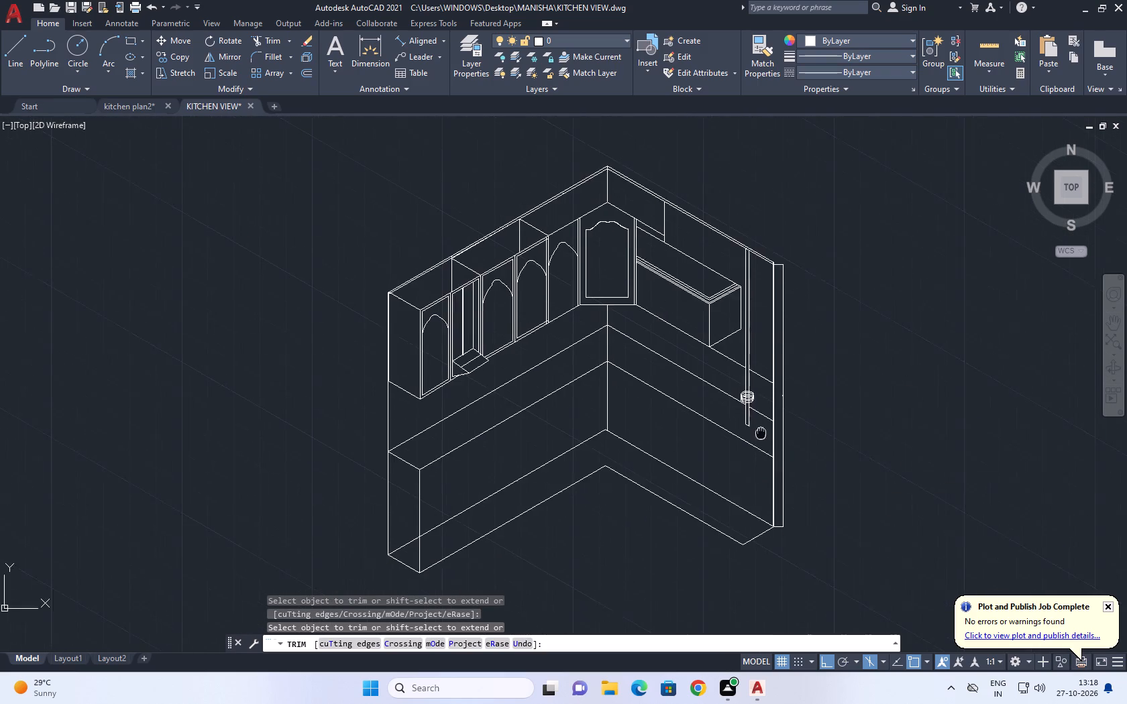
pyautogui.moveTo(759, 414); pyautogui.dragTo(757, 384, button='middle')
pyautogui.scroll(8, 763, 404)
pyautogui.click(777, 337)
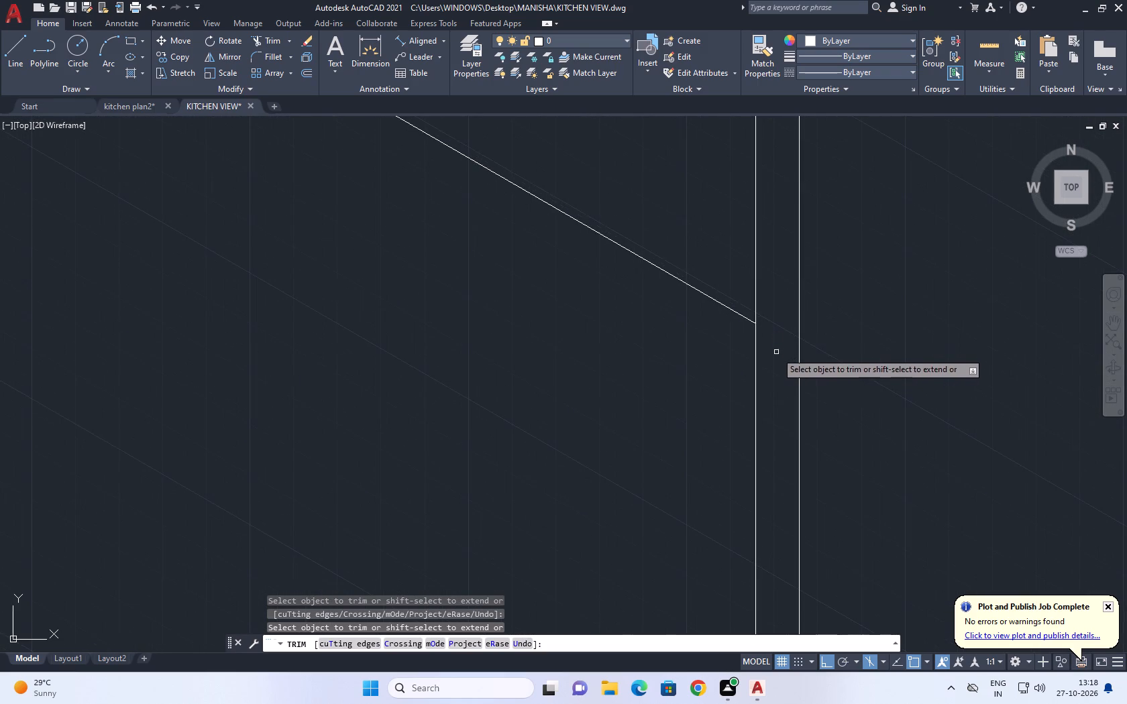
pyautogui.scroll(-5, 787, 348)
pyautogui.moveTo(800, 449); pyautogui.dragTo(770, 309, button='middle')
pyautogui.moveTo(771, 467); pyautogui.dragTo(763, 305, button='middle')
pyautogui.scroll(1, 753, 489)
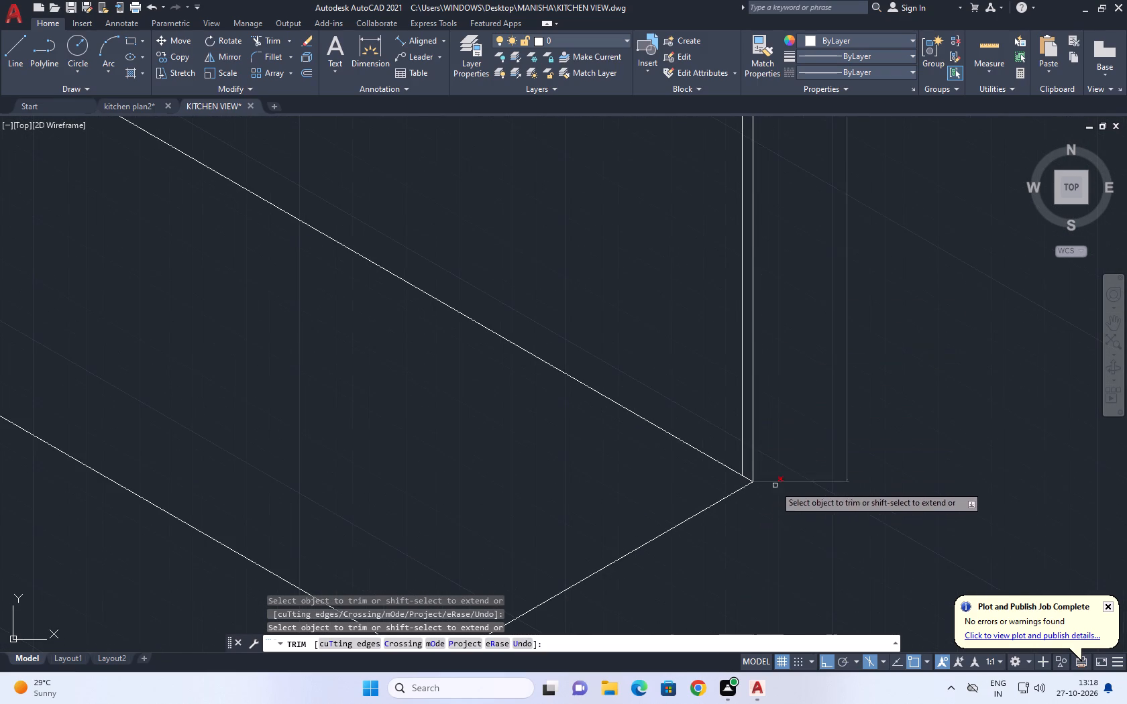
pyautogui.rightClick(769, 544)
pyautogui.click(832, 372)
pyautogui.scroll(-6, 731, 417)
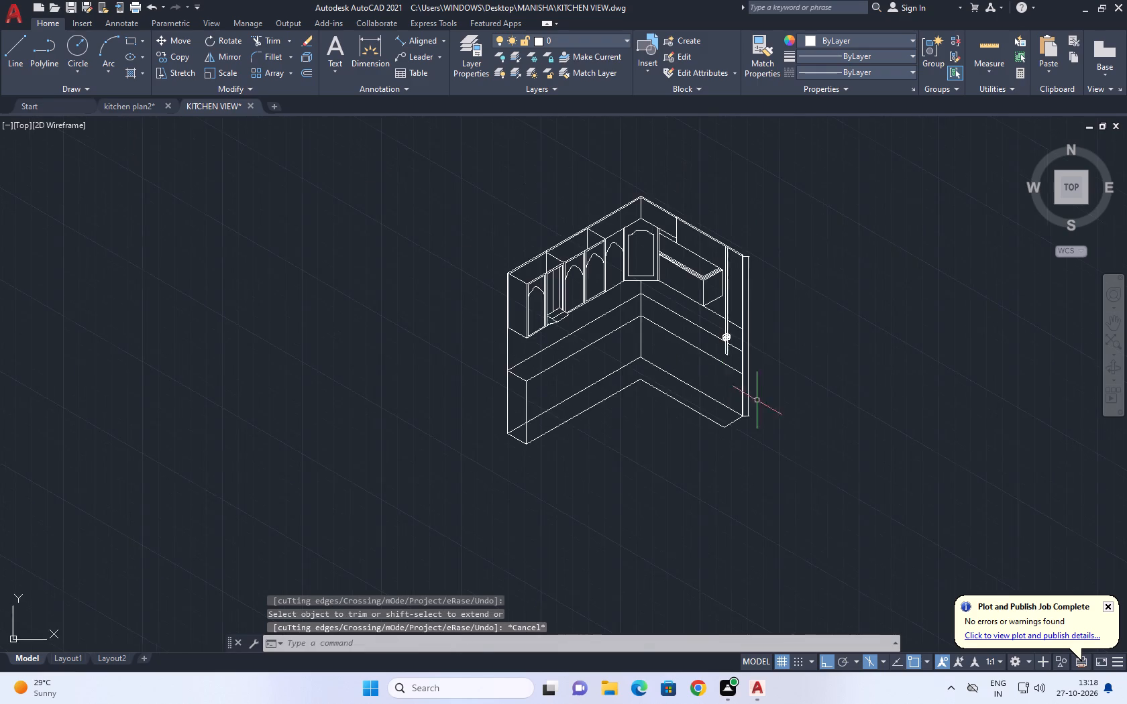
# Copy the short top end edge of the counter on the cabinet wall 20 mm straight down.
pyautogui.moveTo(672, 354); pyautogui.dragTo(677, 381, button='middle')
pyautogui.scroll(-1, 678, 386)
pyautogui.scroll(3, 562, 416)
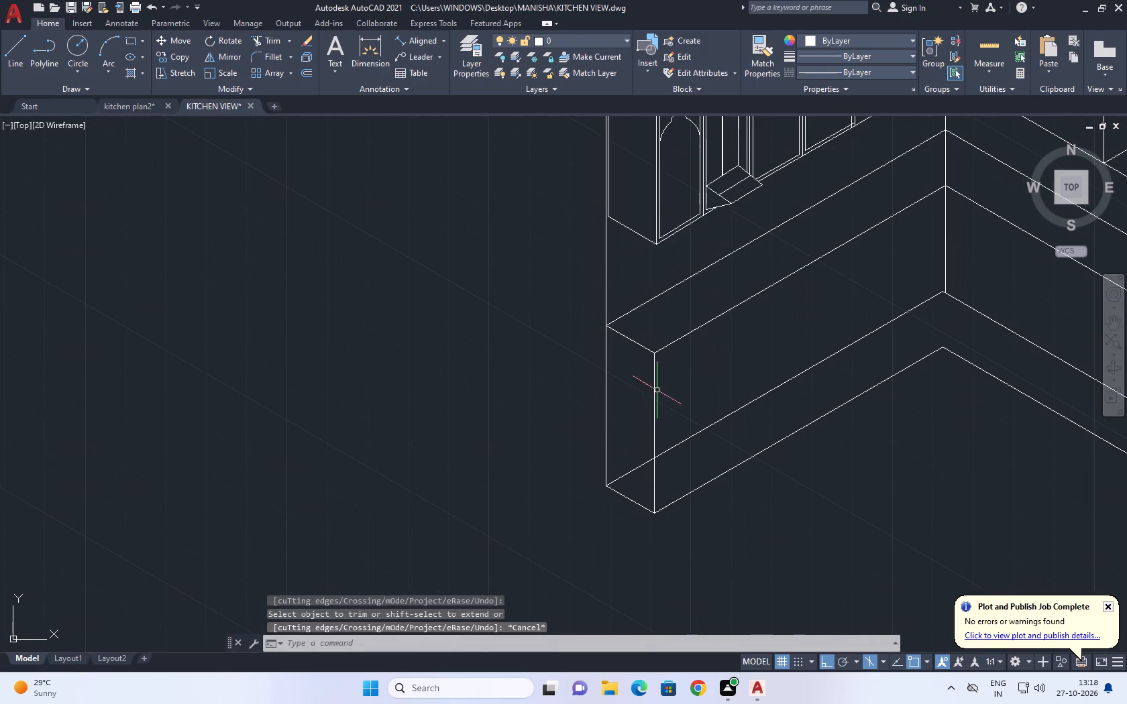
pyautogui.moveTo(657, 390); pyautogui.dragTo(627, 408, button='middle')
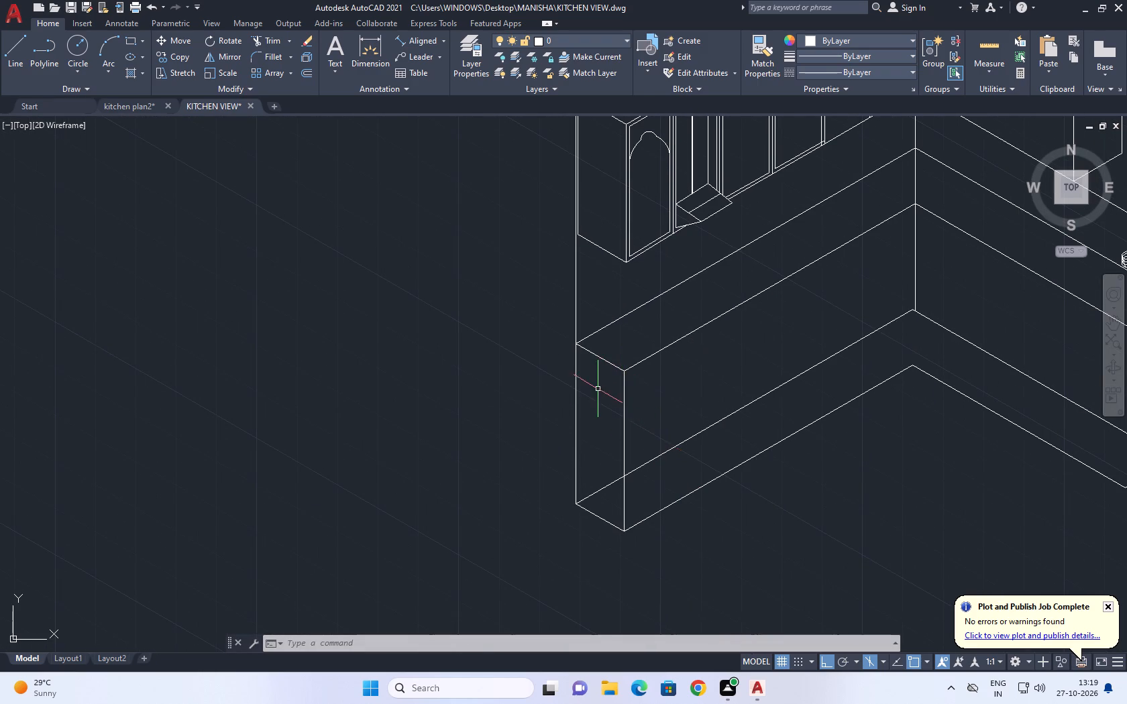
pyautogui.scroll(1, 604, 382)
pyautogui.click(619, 357)
pyautogui.press('c')
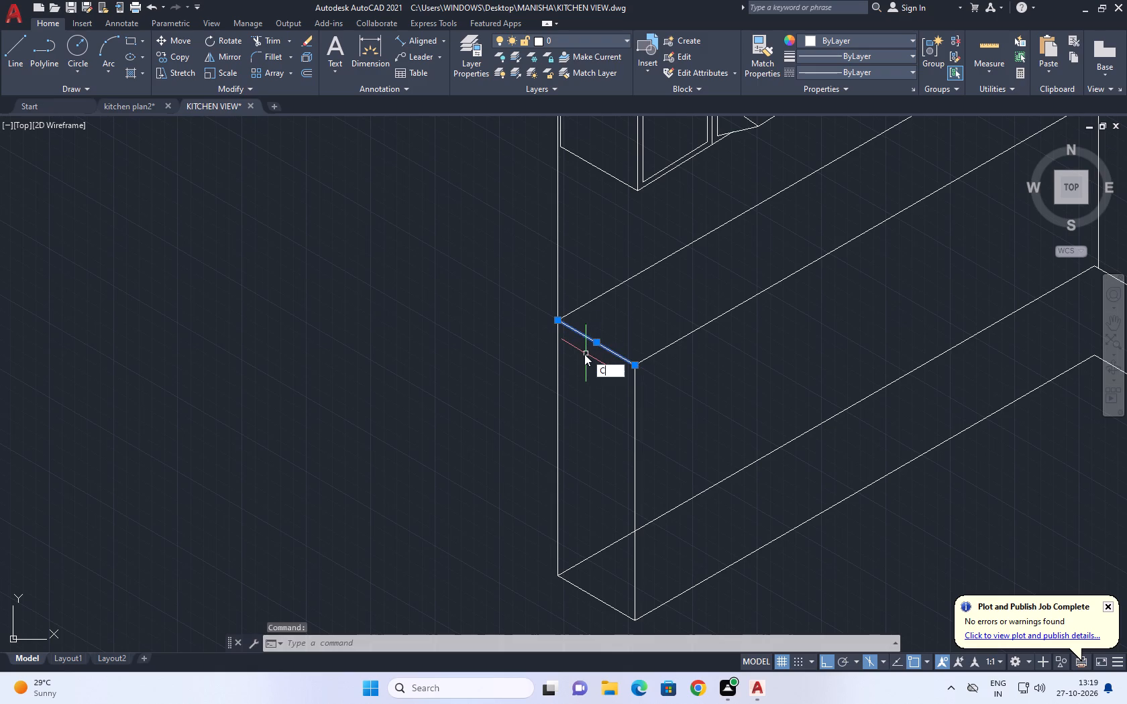
pyautogui.write('O')
pyautogui.press('space')
pyautogui.click(598, 345)
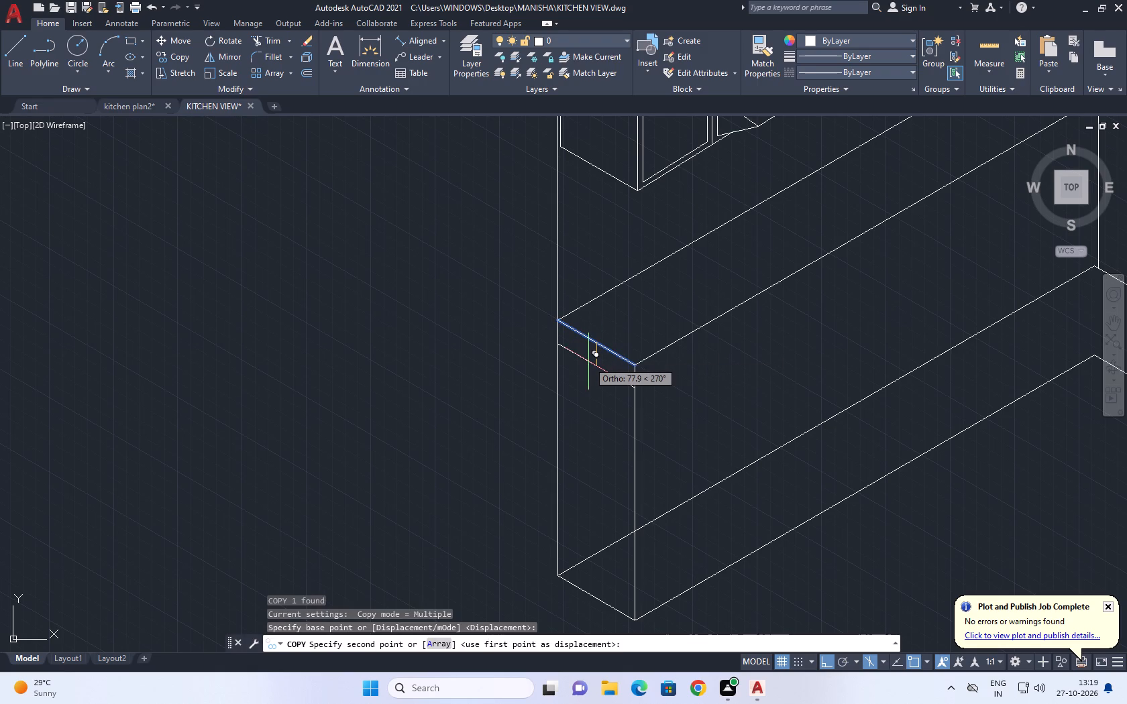
pyautogui.press('3')
pyautogui.press('BackSpace')
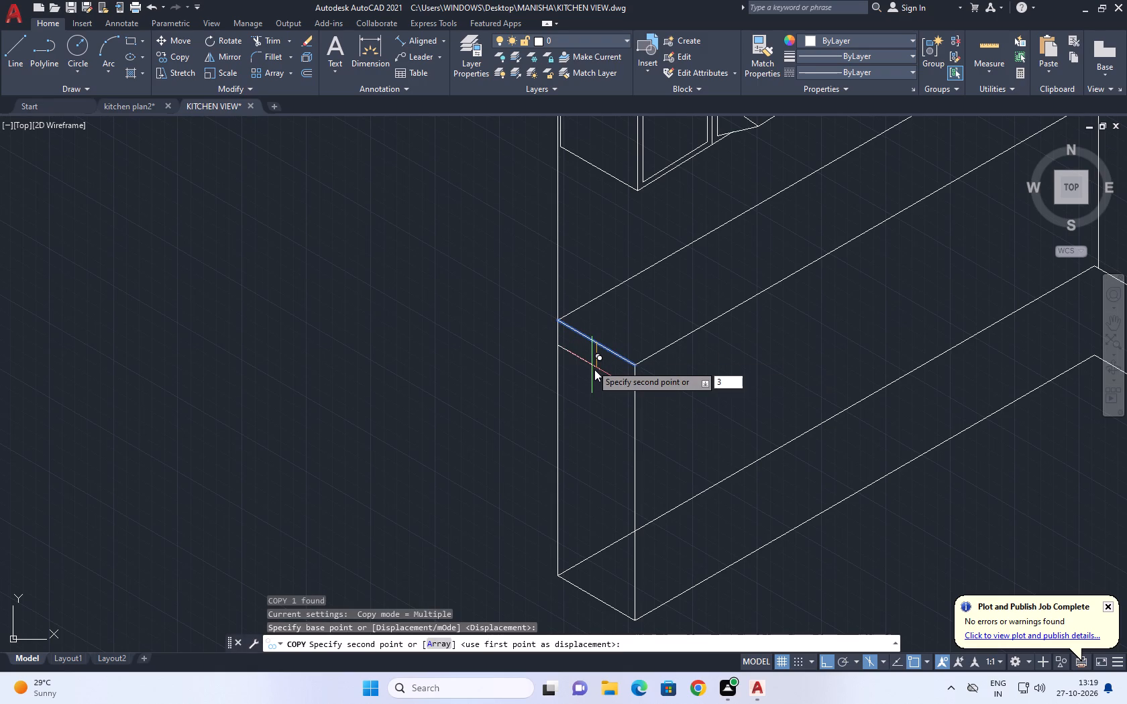
pyautogui.write('20')
pyautogui.press('Return')
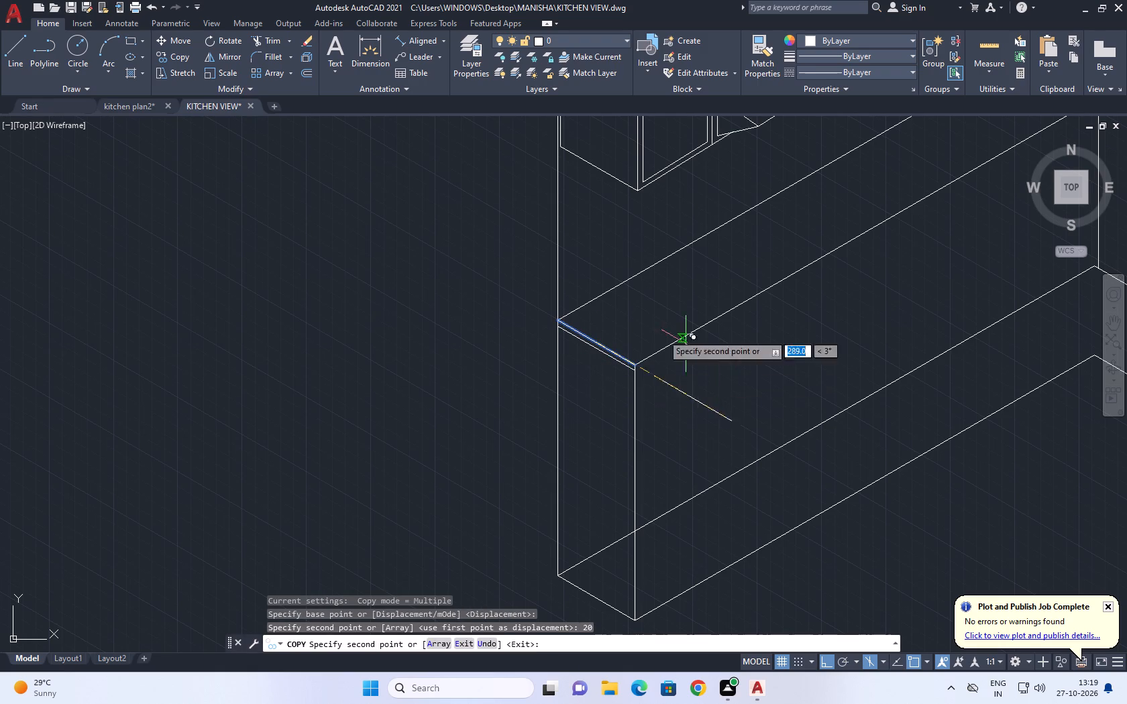
pyautogui.press('Escape')
# Copy the long top front edge of the counter on the cabinet wall 20 mm straight down.
pyautogui.click(671, 363)
pyautogui.click(657, 333)
pyautogui.moveTo(733, 363); pyautogui.dragTo(670, 385, button='middle')
pyautogui.press('c')
pyautogui.write('O')
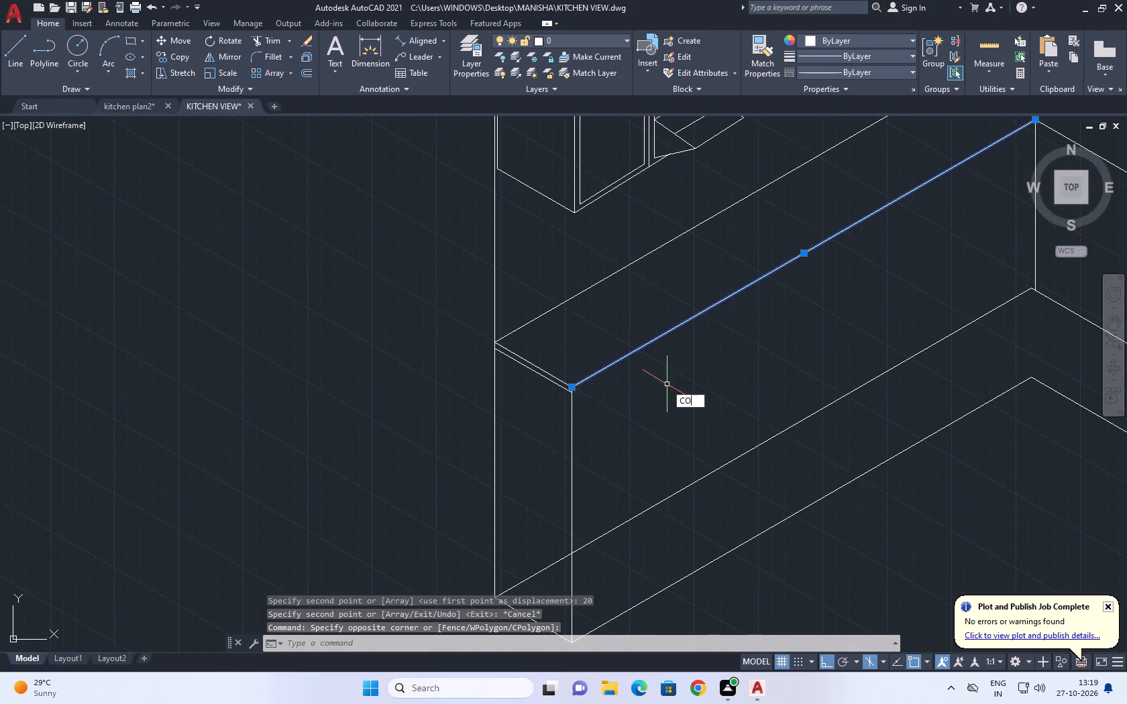
pyautogui.press('space')
pyautogui.click(669, 356)
pyautogui.press('2')
pyautogui.press('0')
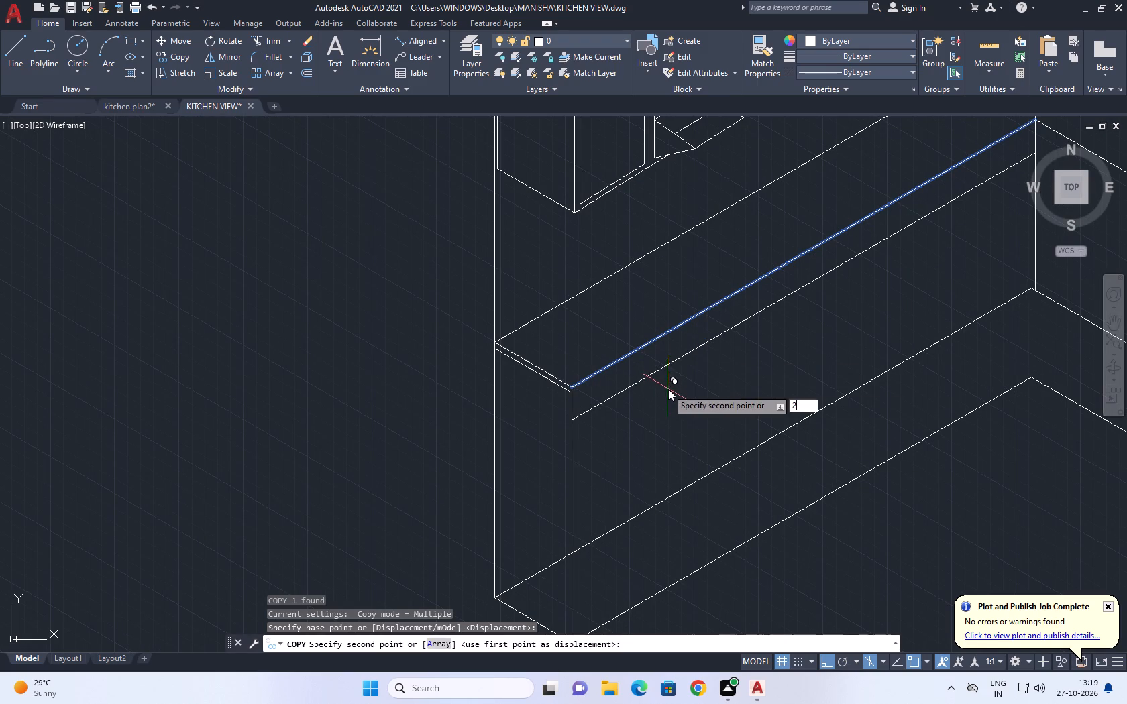
pyautogui.press('Return')
pyautogui.moveTo(669, 390); pyautogui.dragTo(558, 438, button='middle')
pyautogui.press('Escape')
# Copy the long top front edge of the counter on the adjoining wall 20 mm straight down.
pyautogui.scroll(-4, 513, 417)
pyautogui.scroll(4, 612, 400)
pyautogui.click(631, 331)
pyautogui.press('c')
pyautogui.press('o')
pyautogui.press('space')
pyautogui.click(626, 344)
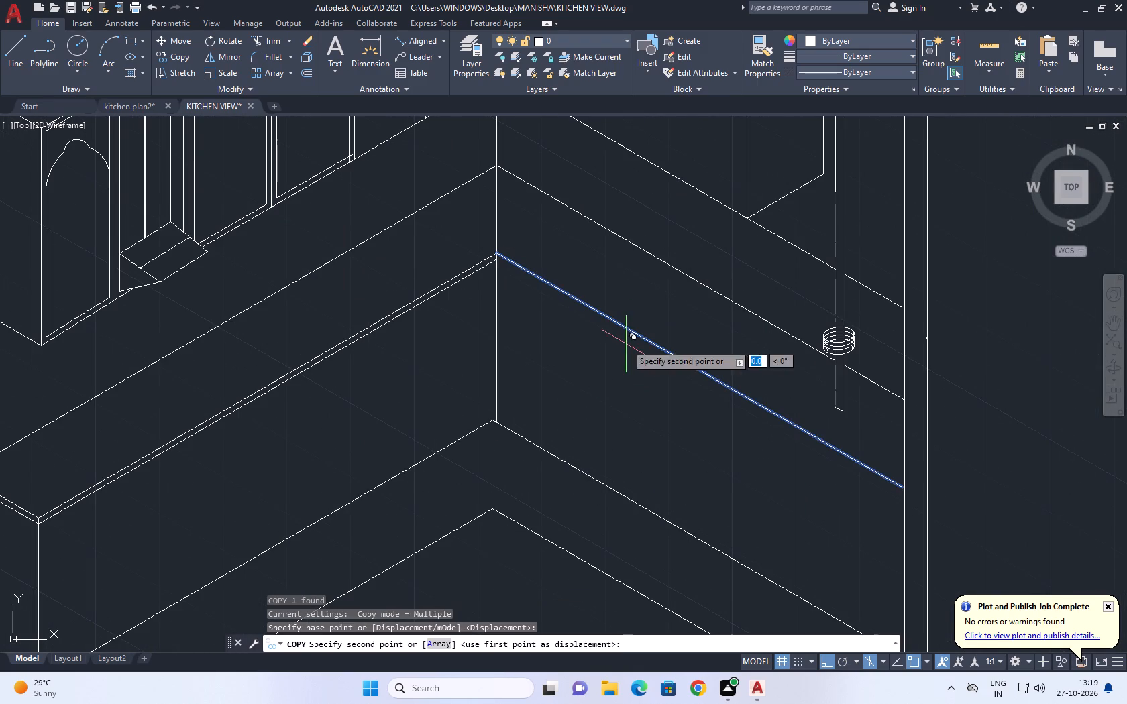
pyautogui.press('2')
pyautogui.press('0')
pyautogui.press('Return')
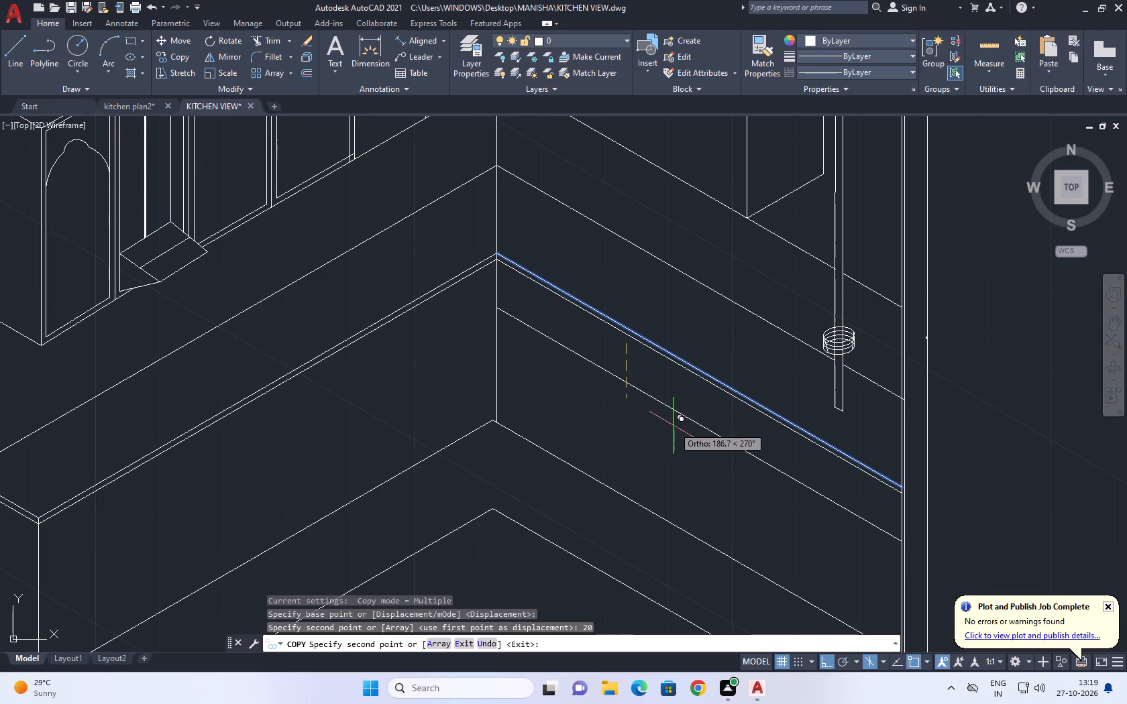
pyautogui.press('Escape')
# Draw a closed isometric rectangle about 270 by 370 mm on the counter top, near the free end of the cabinet wall's counter.
pyautogui.scroll(-2, 637, 408)
pyautogui.moveTo(576, 427); pyautogui.dragTo(649, 476, button='middle')
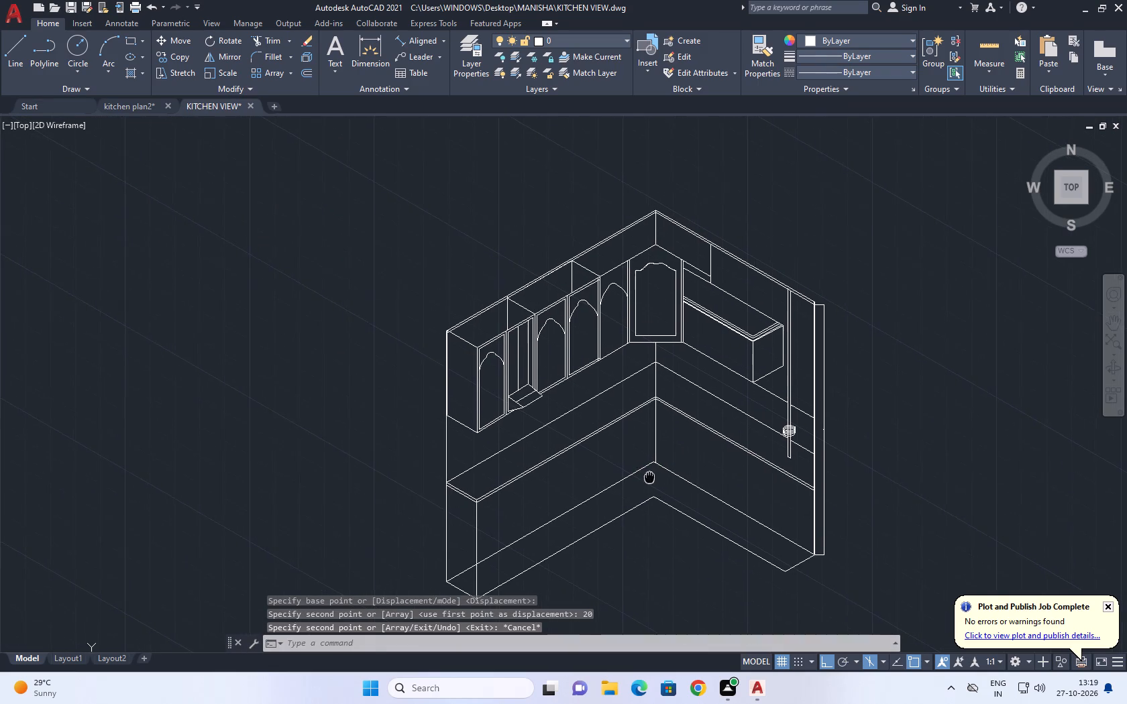
pyautogui.moveTo(649, 476); pyautogui.dragTo(655, 479, button='middle')
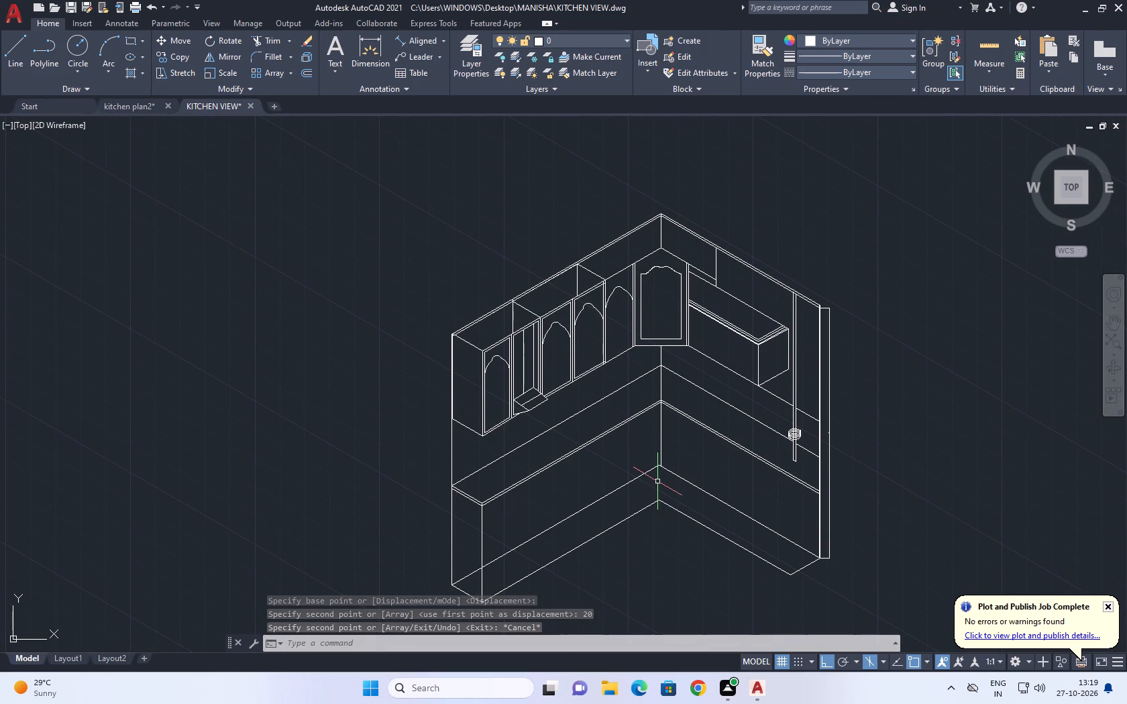
pyautogui.scroll(2, 510, 481)
pyautogui.moveTo(429, 483); pyautogui.dragTo(498, 507, button='middle')
pyautogui.press('l')
pyautogui.press('space')
pyautogui.scroll(3, 527, 537)
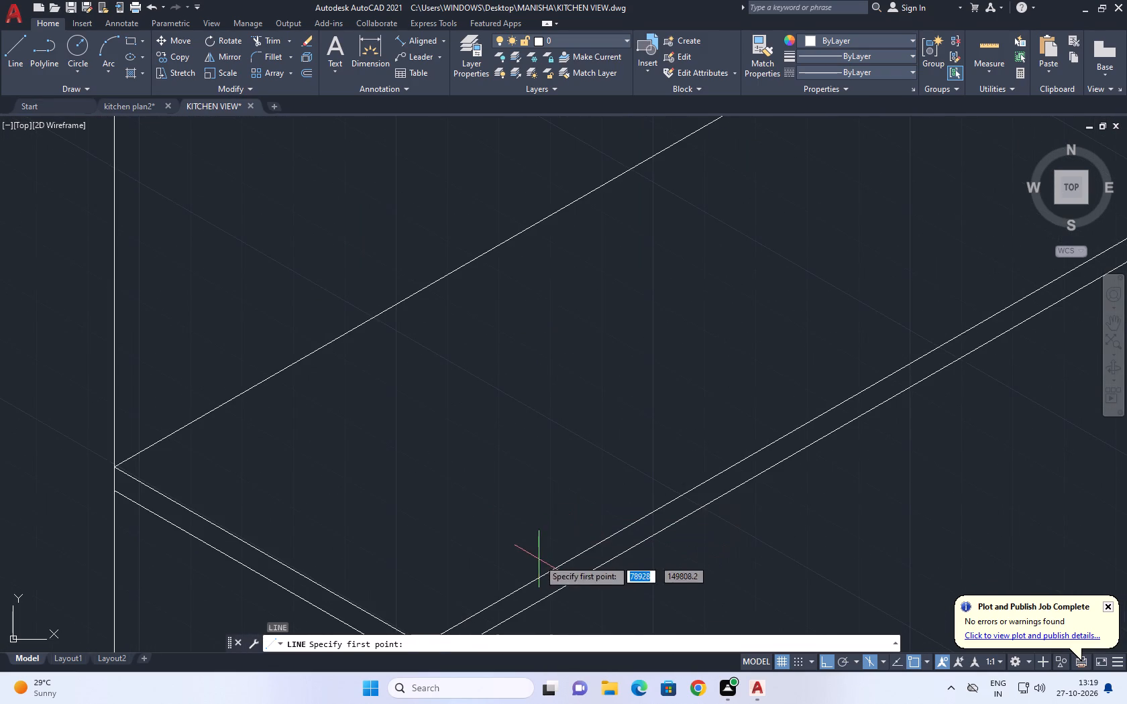
pyautogui.moveTo(539, 559); pyautogui.dragTo(526, 541)
pyautogui.scroll(1, 352, 435)
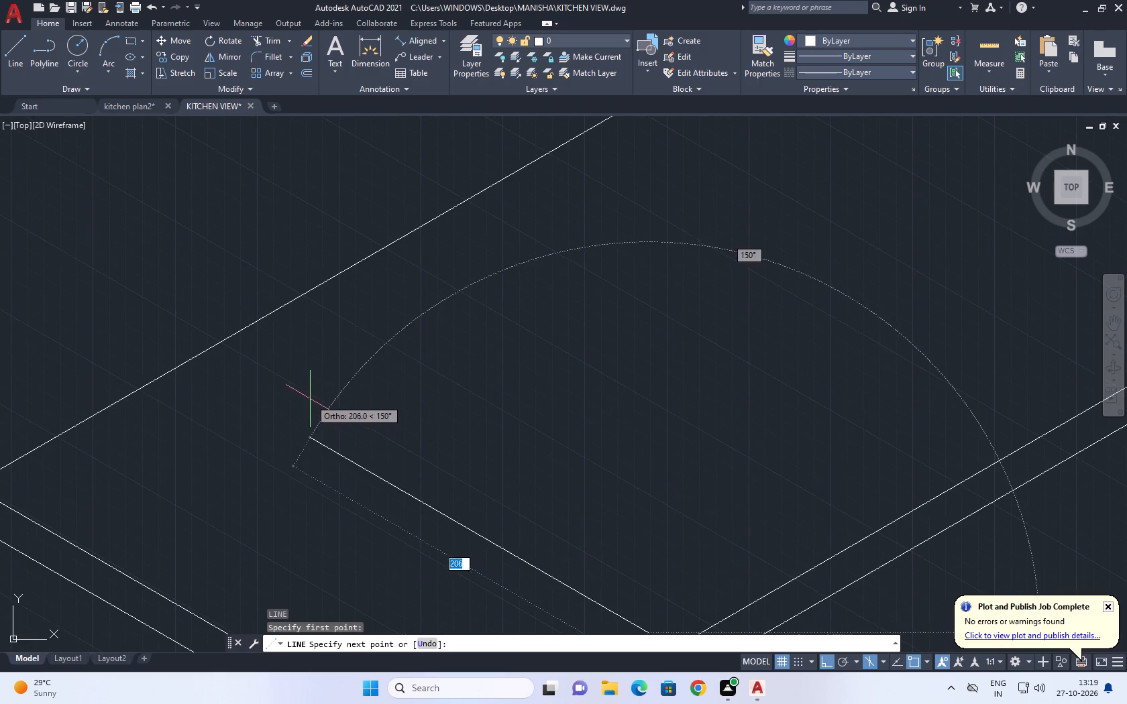
pyautogui.moveTo(309, 398); pyautogui.dragTo(378, 440, button='middle')
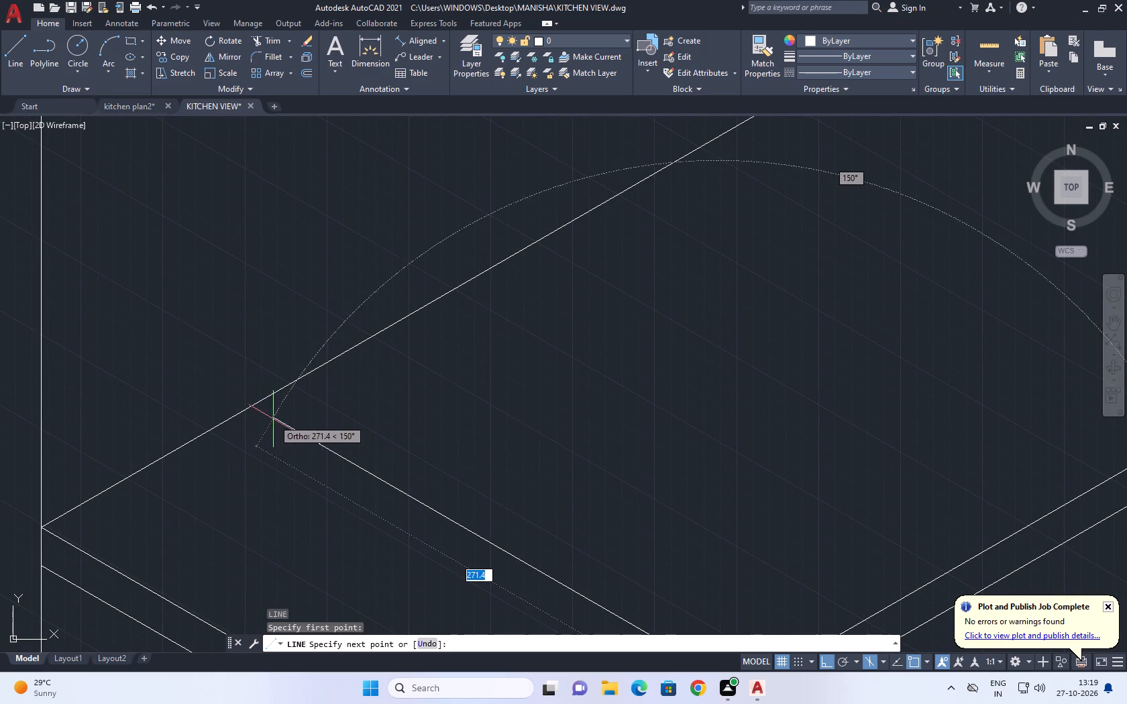
pyautogui.click(270, 417)
pyautogui.press('F5')
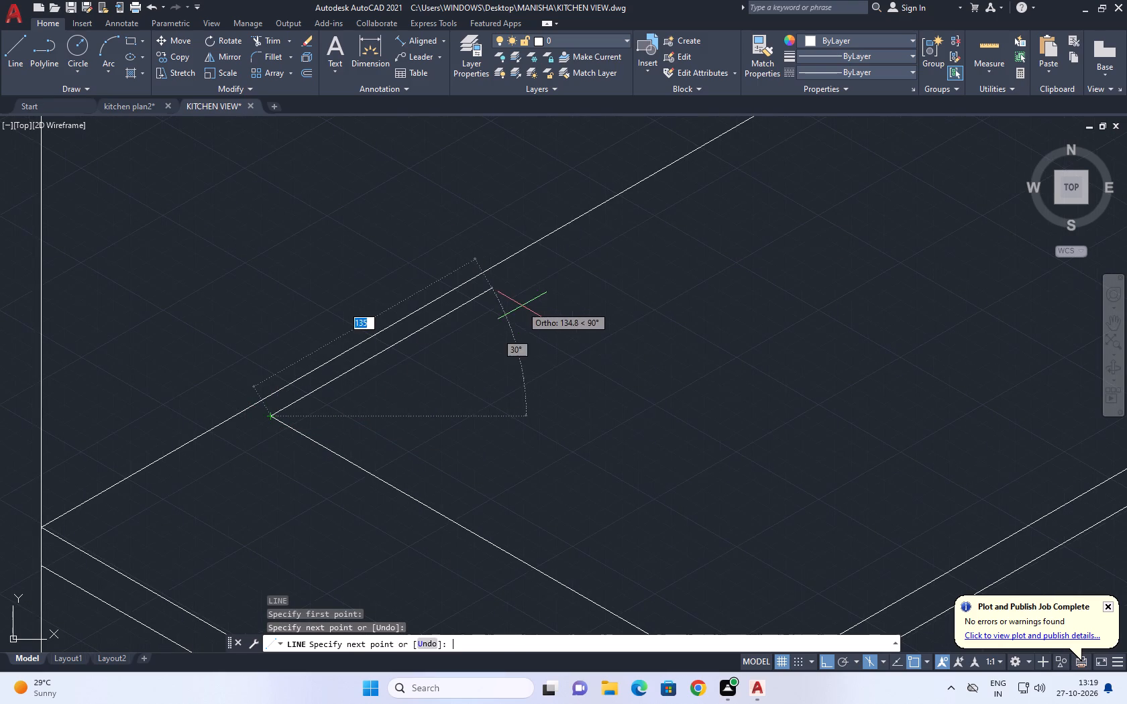
pyautogui.moveTo(617, 213); pyautogui.dragTo(465, 327, button='middle')
pyautogui.scroll(-1, 659, 248)
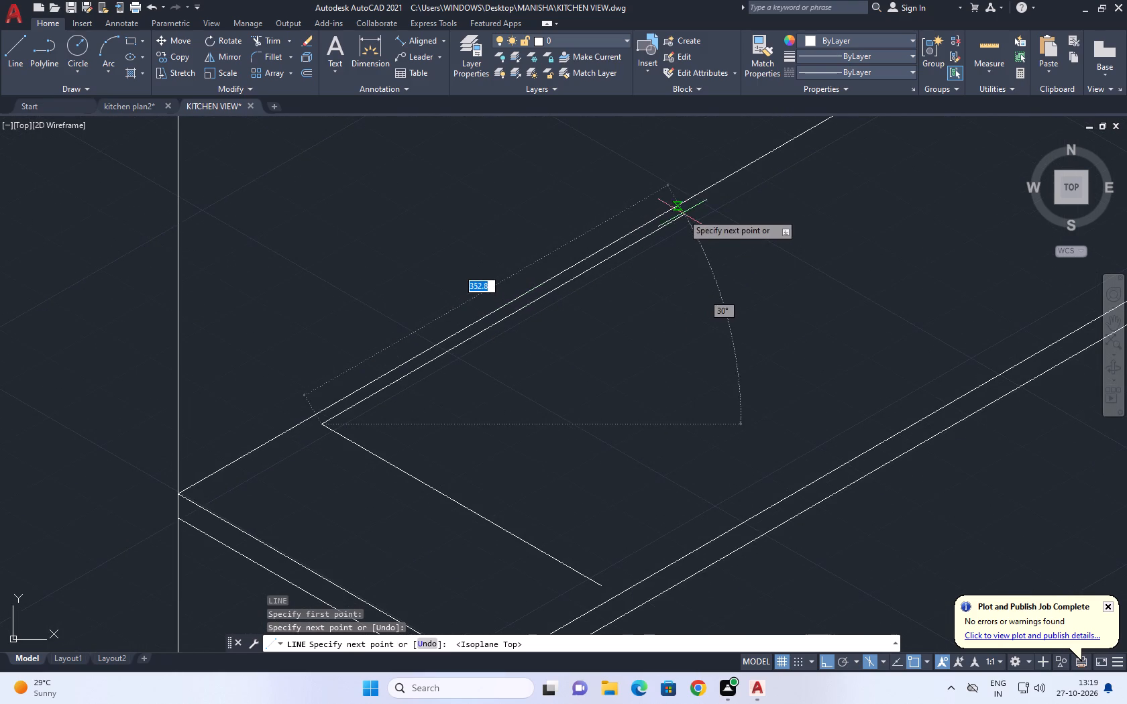
pyautogui.click(706, 204)
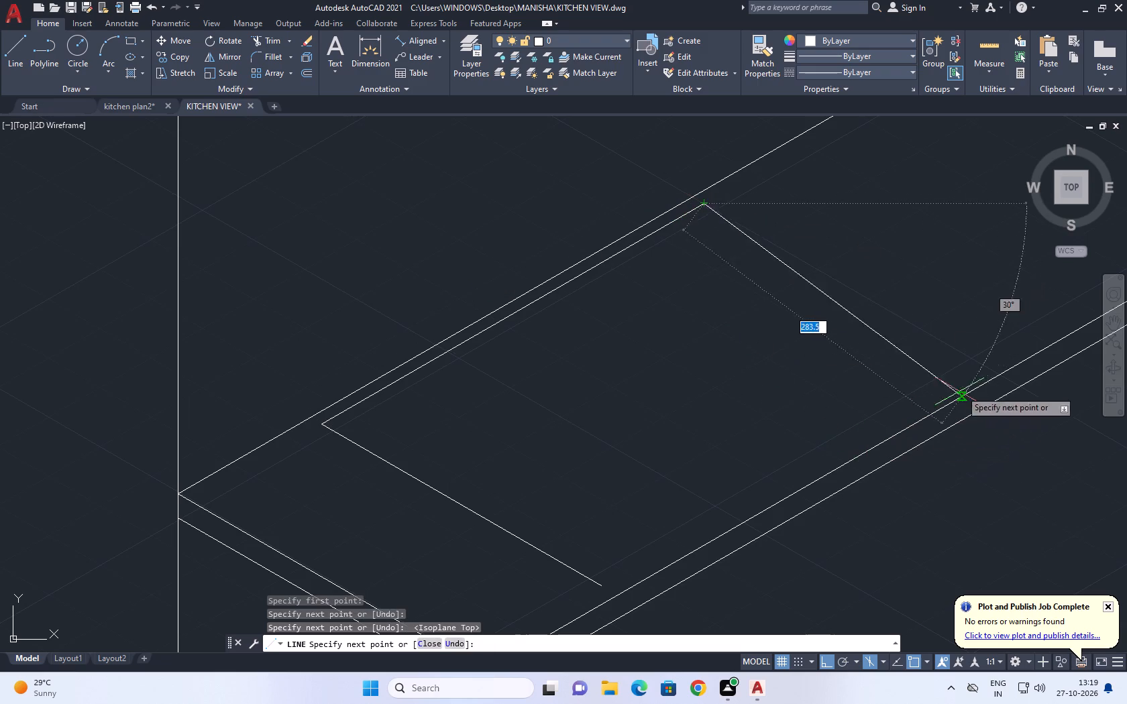
pyautogui.click(983, 365)
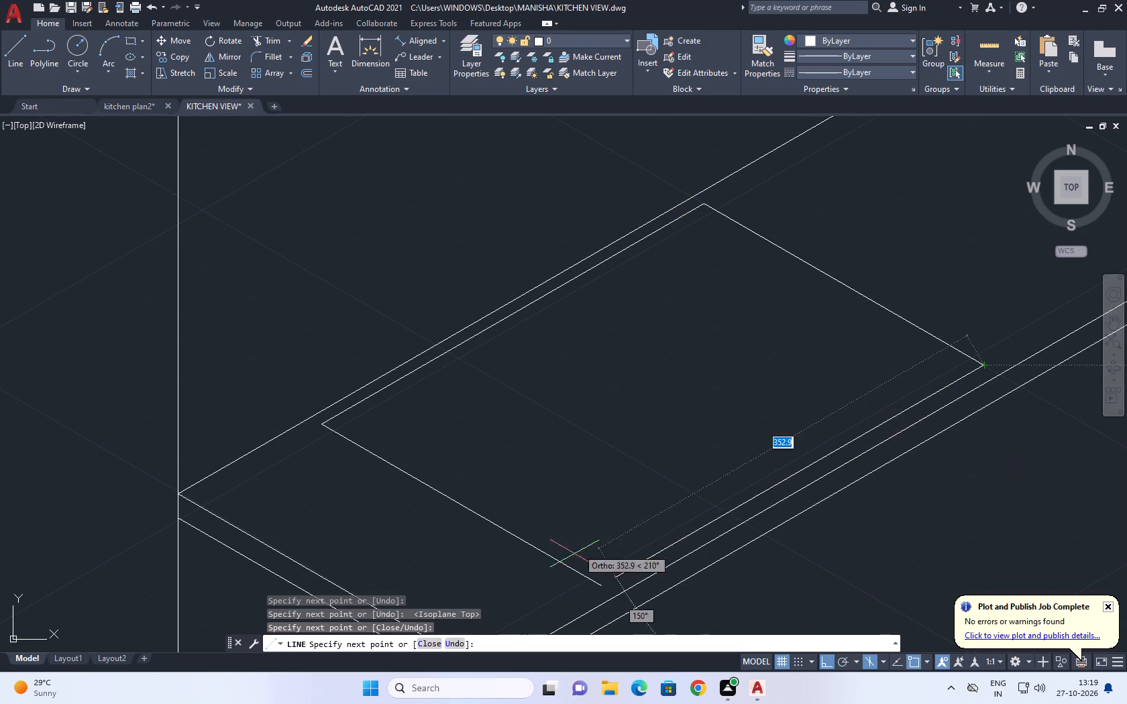
pyautogui.click(598, 587)
pyautogui.press('Escape')
pyautogui.scroll(-2, 720, 464)
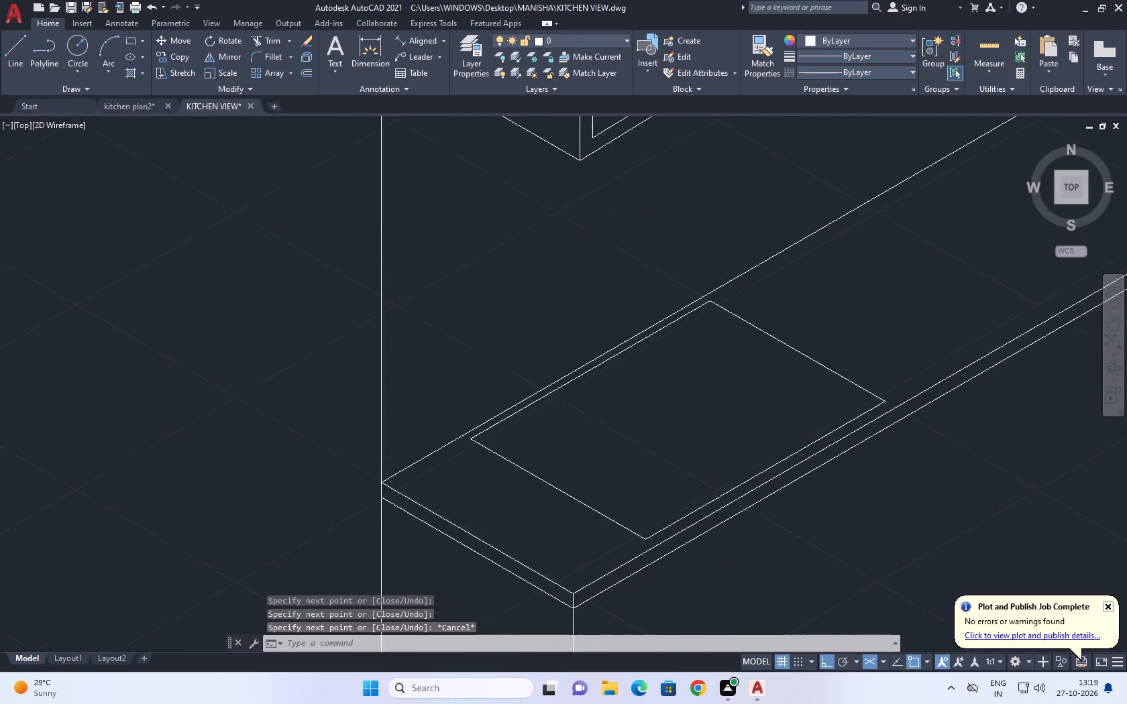
# Copy the rectangle's short edge nearest the room corner 20 mm inward.
pyautogui.scroll(-1, 720, 464)
pyautogui.moveTo(721, 461); pyautogui.dragTo(678, 530, button='middle')
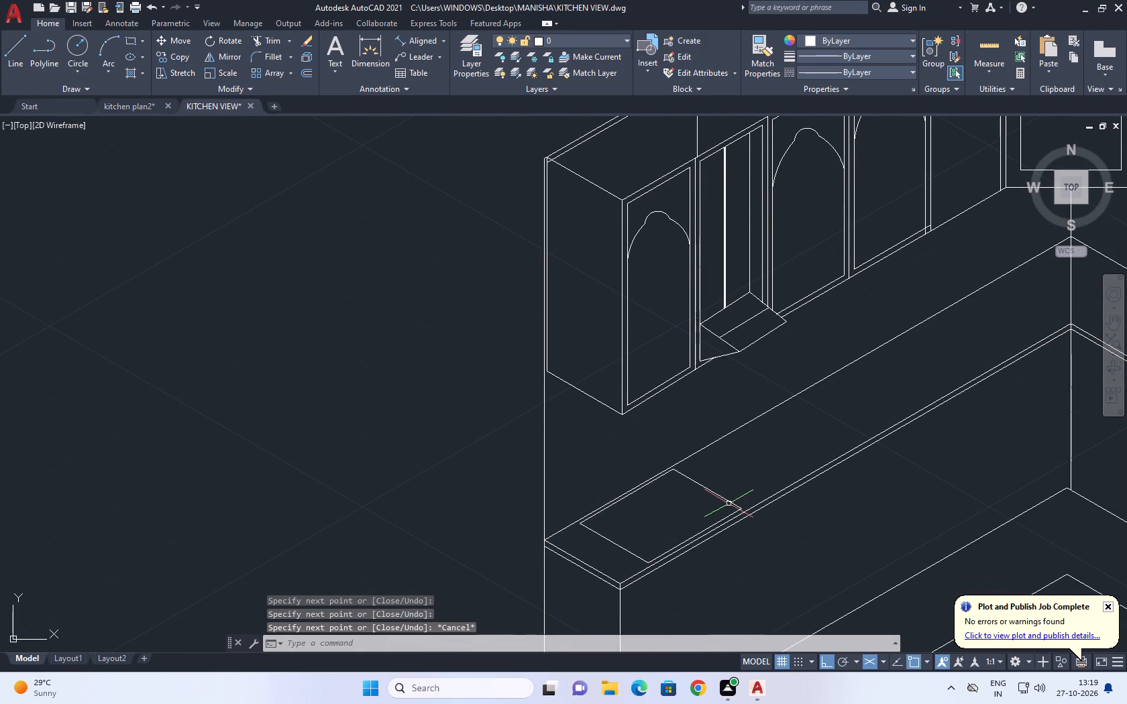
pyautogui.scroll(1, 748, 495)
pyautogui.click(708, 511)
pyautogui.click(689, 481)
pyautogui.moveTo(739, 484); pyautogui.dragTo(667, 542, button='middle')
pyautogui.write('CO')
pyautogui.press('space')
pyautogui.click(668, 536)
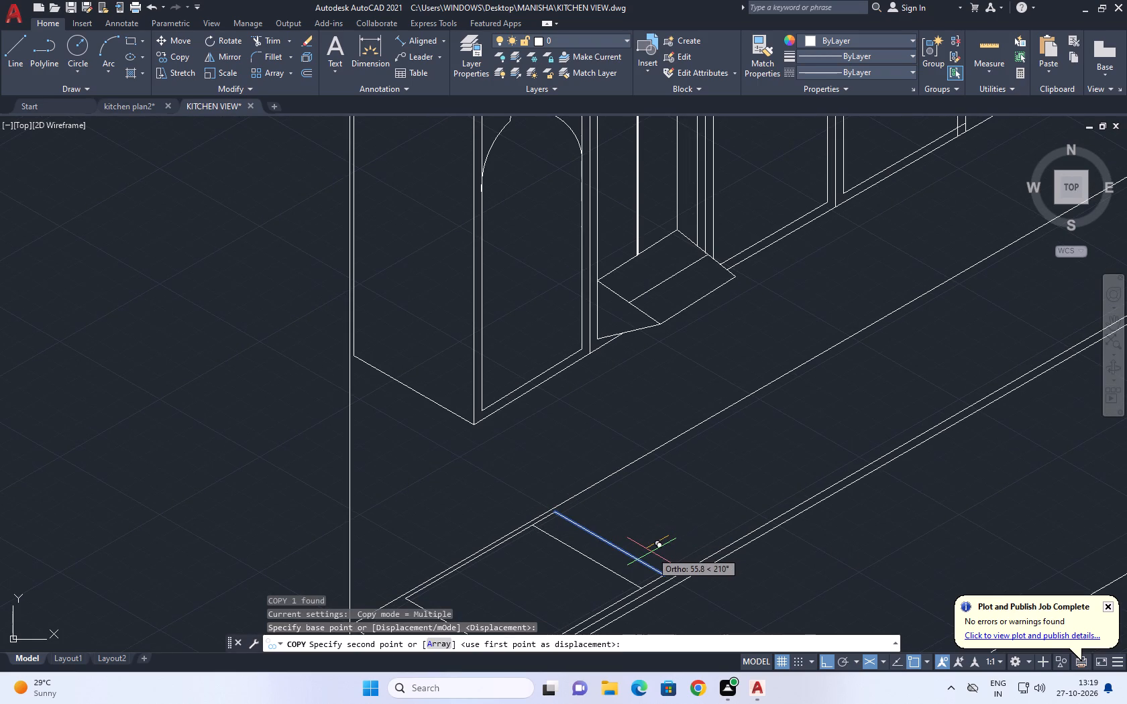
pyautogui.press('2')
pyautogui.write('0')
pyautogui.press('space')
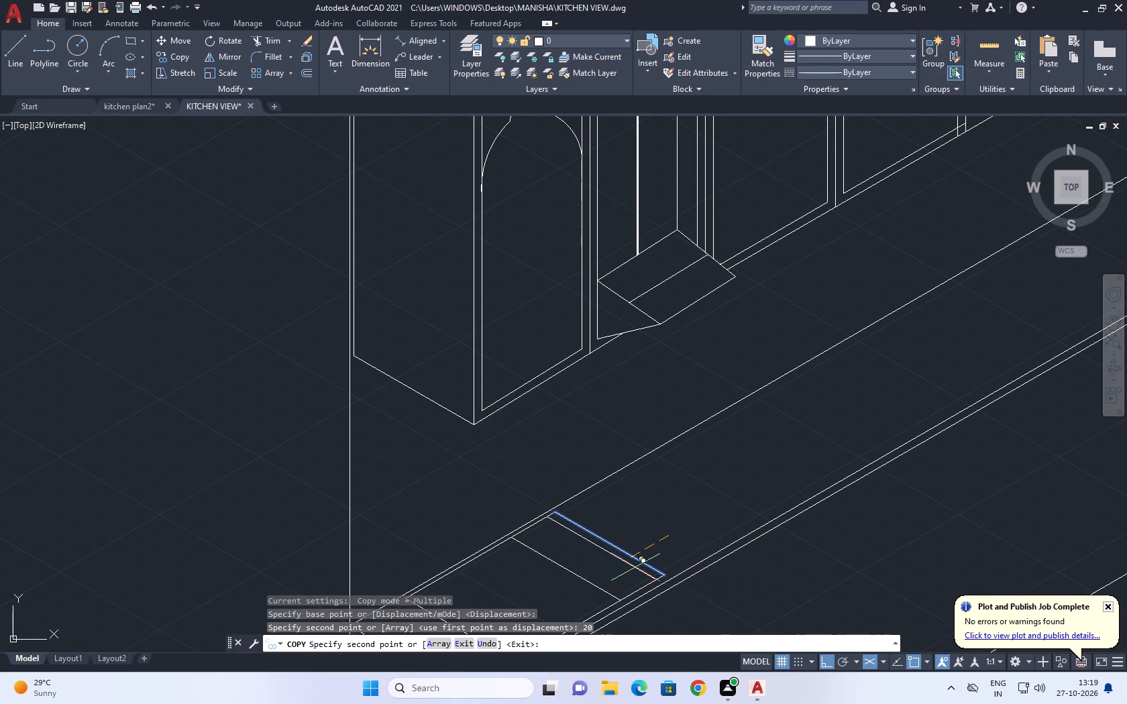
pyautogui.press('Escape')
# Copy the rectangle's long front edge 20 mm inward.
pyautogui.moveTo(581, 532); pyautogui.dragTo(592, 416, button='middle')
pyautogui.scroll(2, 624, 477)
pyautogui.click(629, 506)
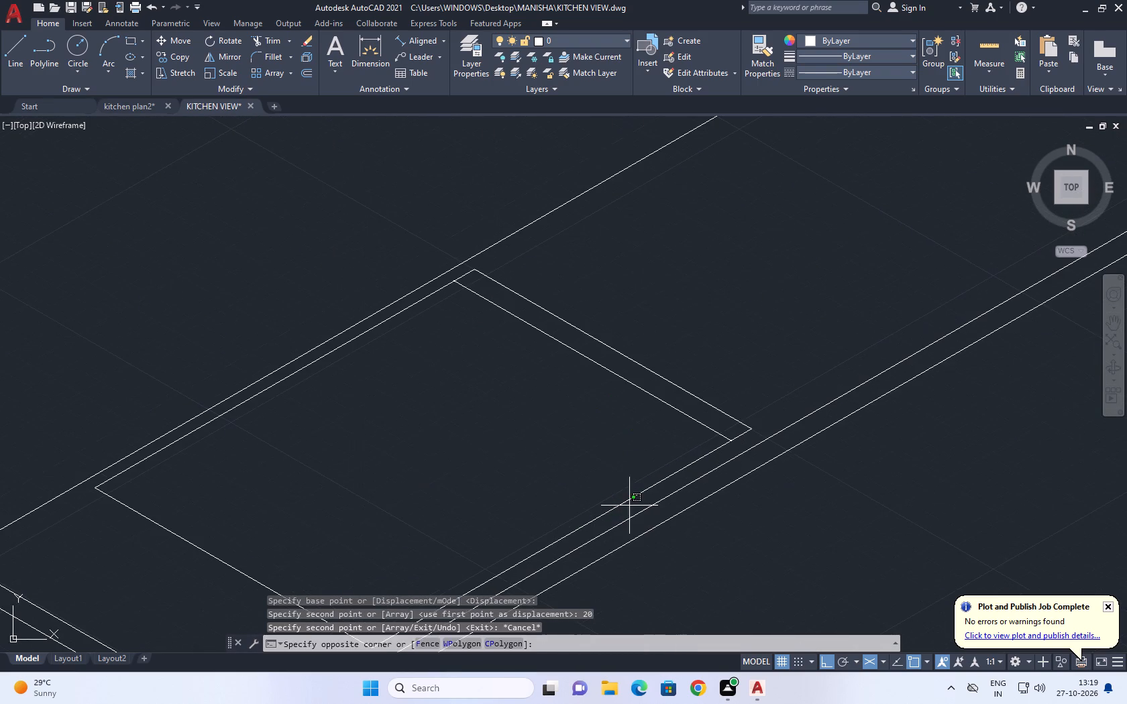
pyautogui.click(604, 475)
pyautogui.write('CO')
pyautogui.press('space')
pyautogui.click(604, 473)
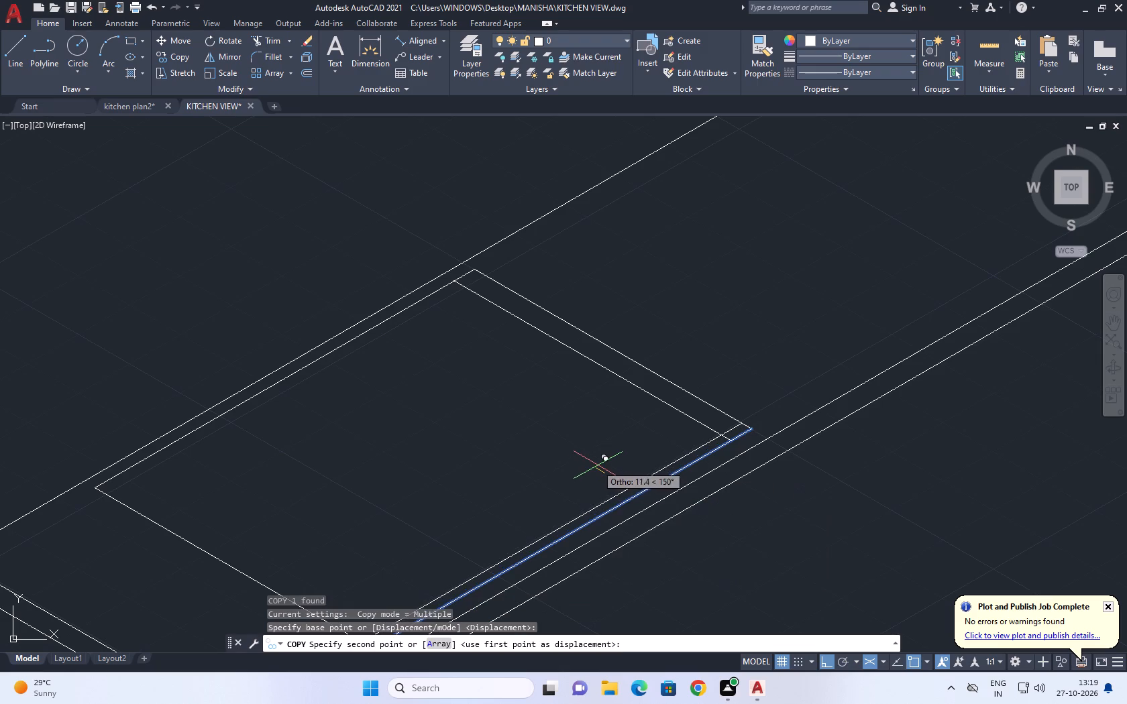
pyautogui.press('2')
pyautogui.write('0')
pyautogui.press('space')
pyautogui.moveTo(451, 470); pyautogui.dragTo(612, 359, button='middle')
pyautogui.press('Escape')
# Copy the rectangle's short edge nearest the counter's free end 20 mm inward.
pyautogui.click(496, 451)
pyautogui.click(423, 502)
pyautogui.press('c')
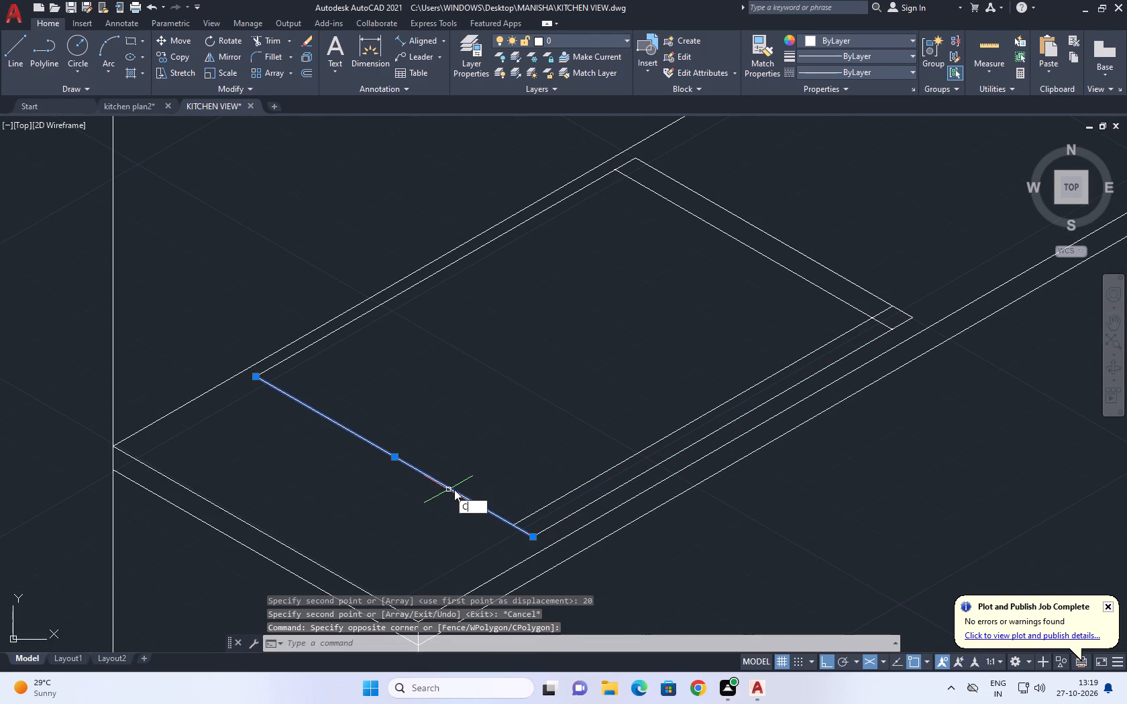
pyautogui.write('OP')
pyautogui.press('space')
pyautogui.click(474, 501)
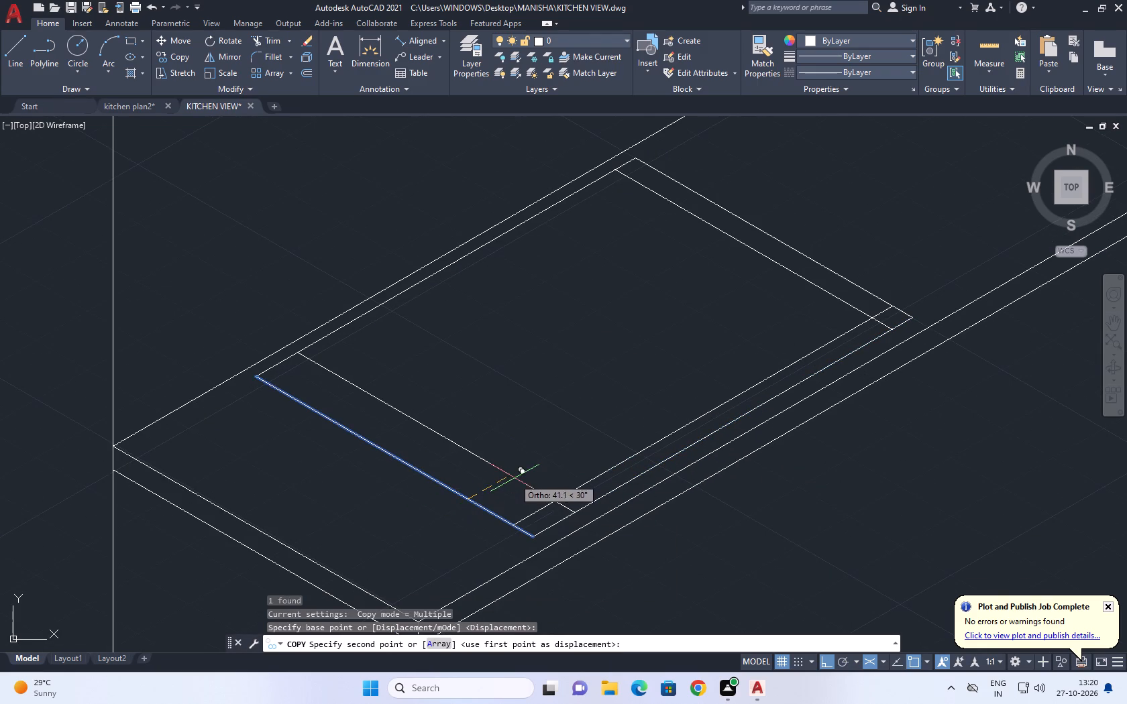
pyautogui.write('20')
pyautogui.press('space')
pyautogui.moveTo(510, 346); pyautogui.dragTo(515, 402, button='middle')
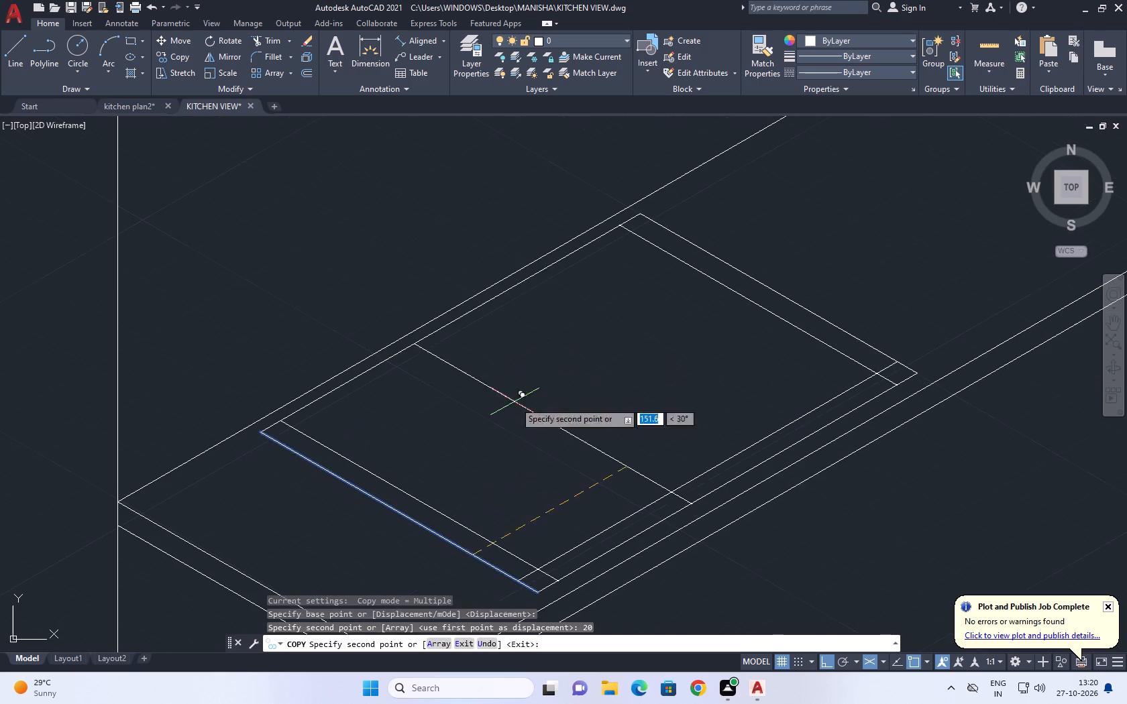
pyautogui.press('Escape')
# Copy the rectangle's long back edge 20 mm inward.
pyautogui.click(433, 333)
pyautogui.press('c')
pyautogui.write('O')
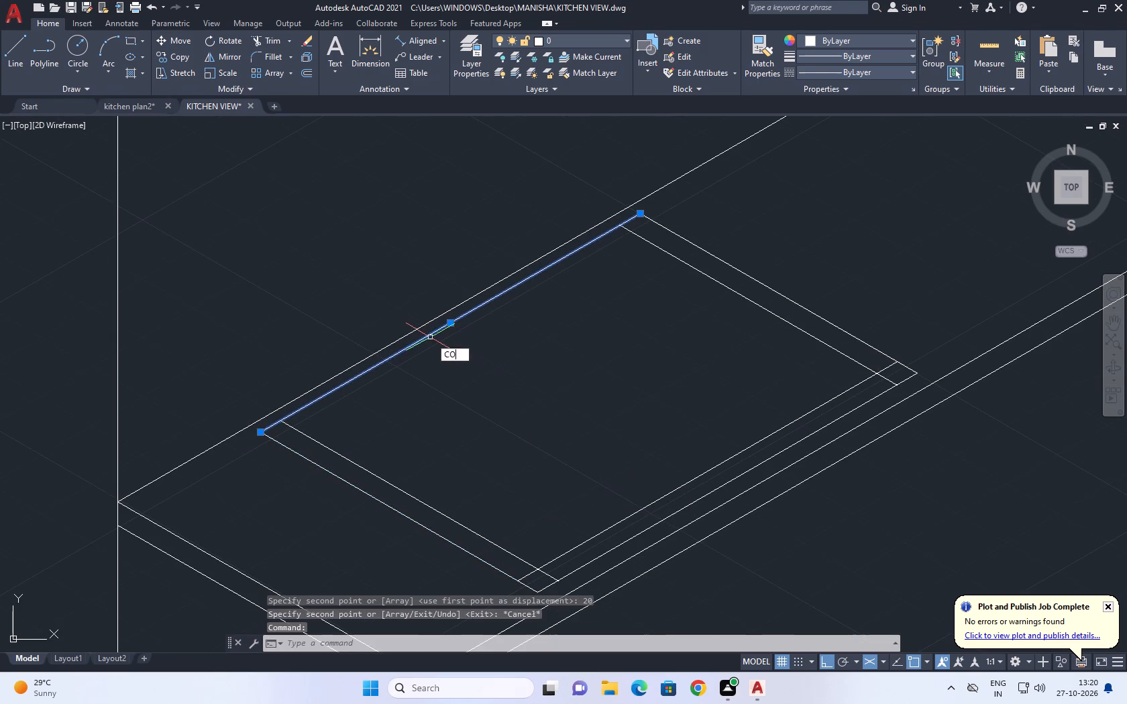
pyautogui.press('space')
pyautogui.moveTo(430, 339); pyautogui.dragTo(432, 346)
pyautogui.write('20')
pyautogui.press('space')
pyautogui.press('Escape')
# Trim the overlapping ends of the inner lines at the rectangle's two back corners.
pyautogui.write('TR')
pyautogui.press('space')
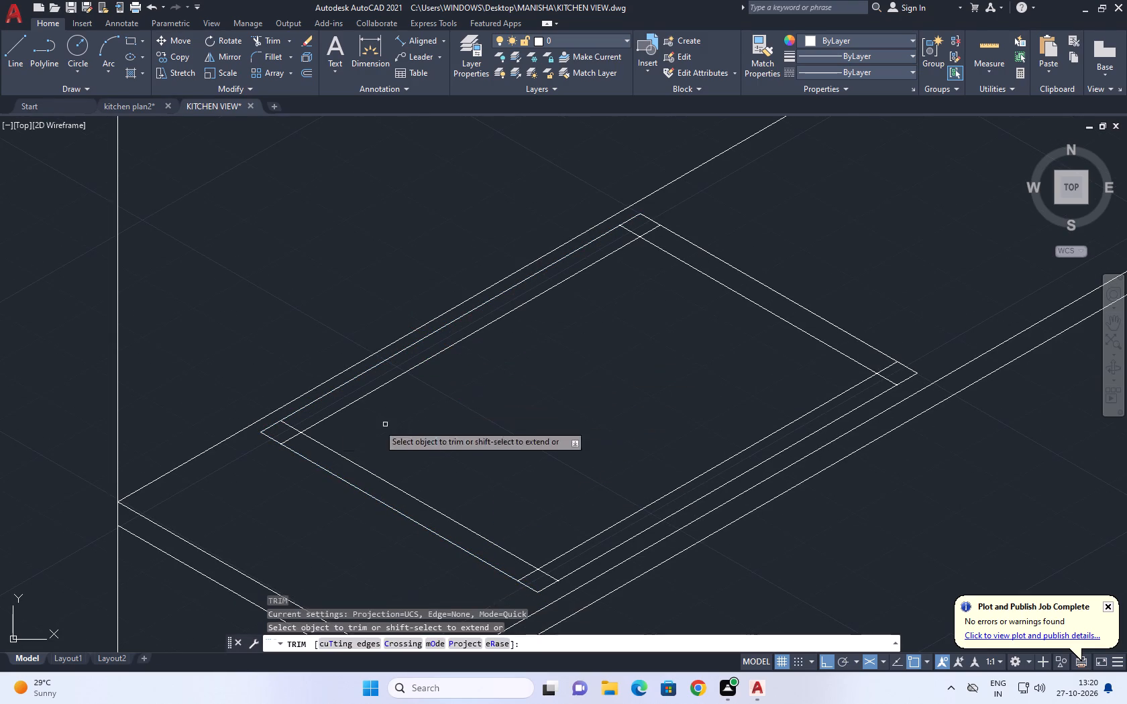
pyautogui.scroll(5, 303, 434)
pyautogui.click(230, 482)
pyautogui.click(255, 335)
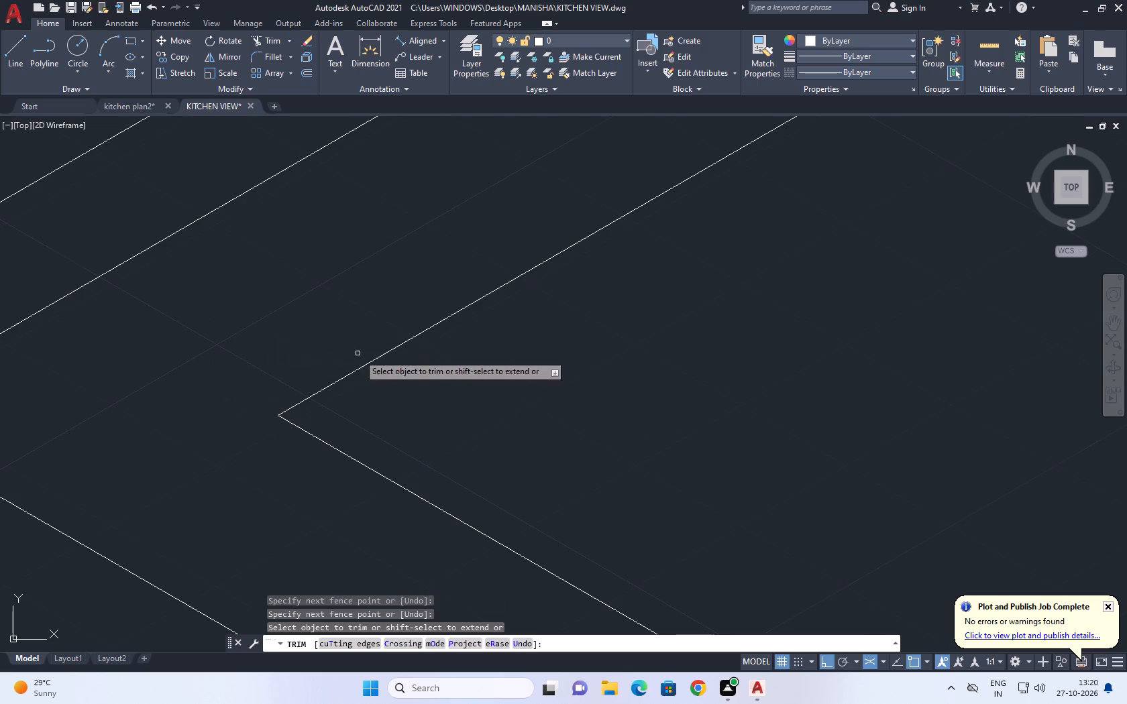
pyautogui.scroll(-6, 361, 356)
pyautogui.moveTo(637, 258); pyautogui.dragTo(487, 628, button='middle')
pyautogui.scroll(-3, 486, 632)
pyautogui.scroll(4, 653, 514)
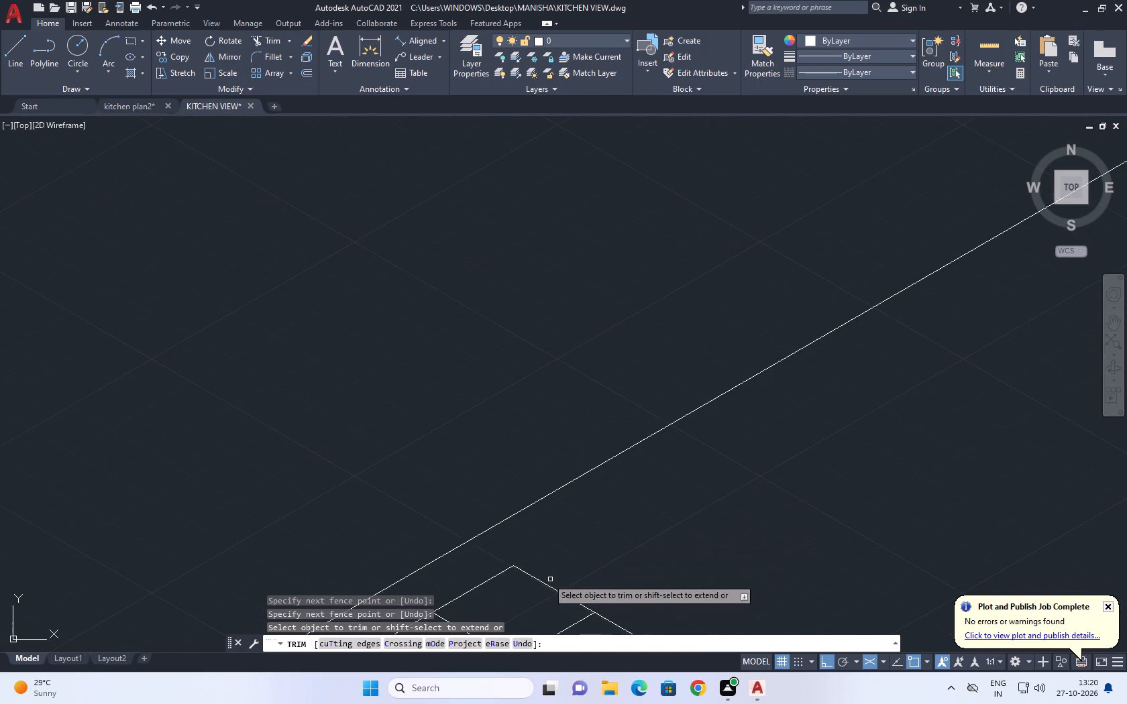
pyautogui.moveTo(547, 549); pyautogui.dragTo(624, 328, button='middle')
pyautogui.scroll(2, 609, 414)
pyautogui.click(704, 436)
pyautogui.click(431, 436)
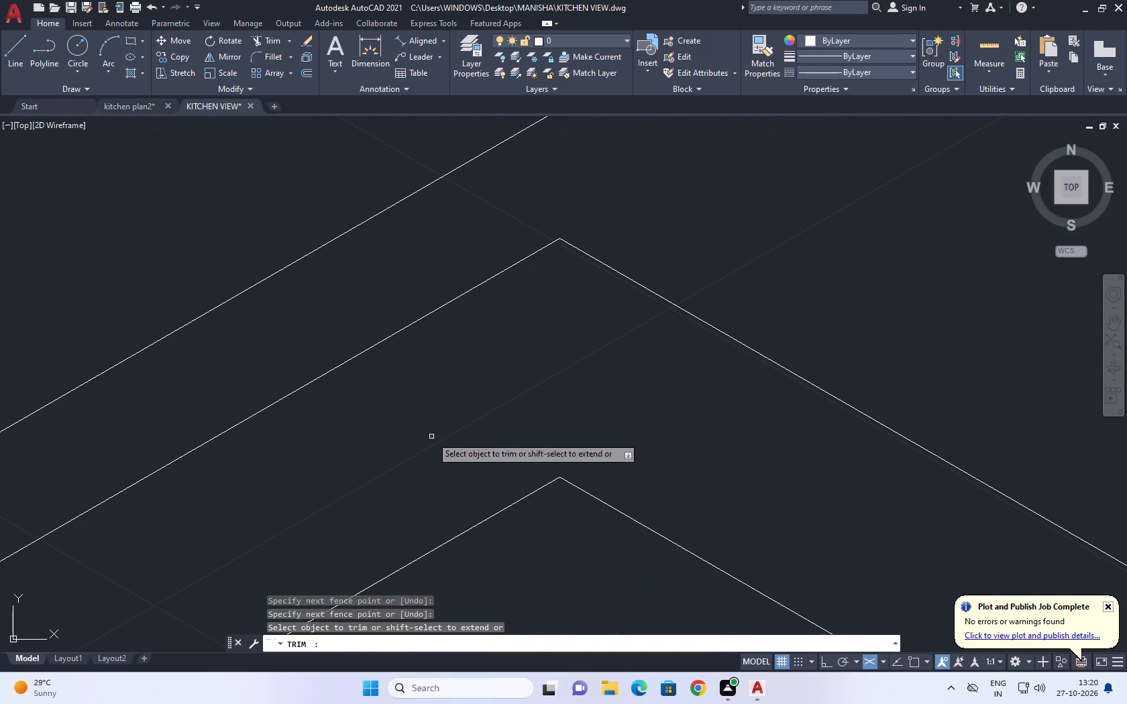
# Trim the overlapping ends of the inner lines at the rectangle's two front corners, and finish trimming.
pyautogui.scroll(-7, 628, 319)
pyautogui.scroll(-4, 709, 459)
pyautogui.scroll(8, 750, 492)
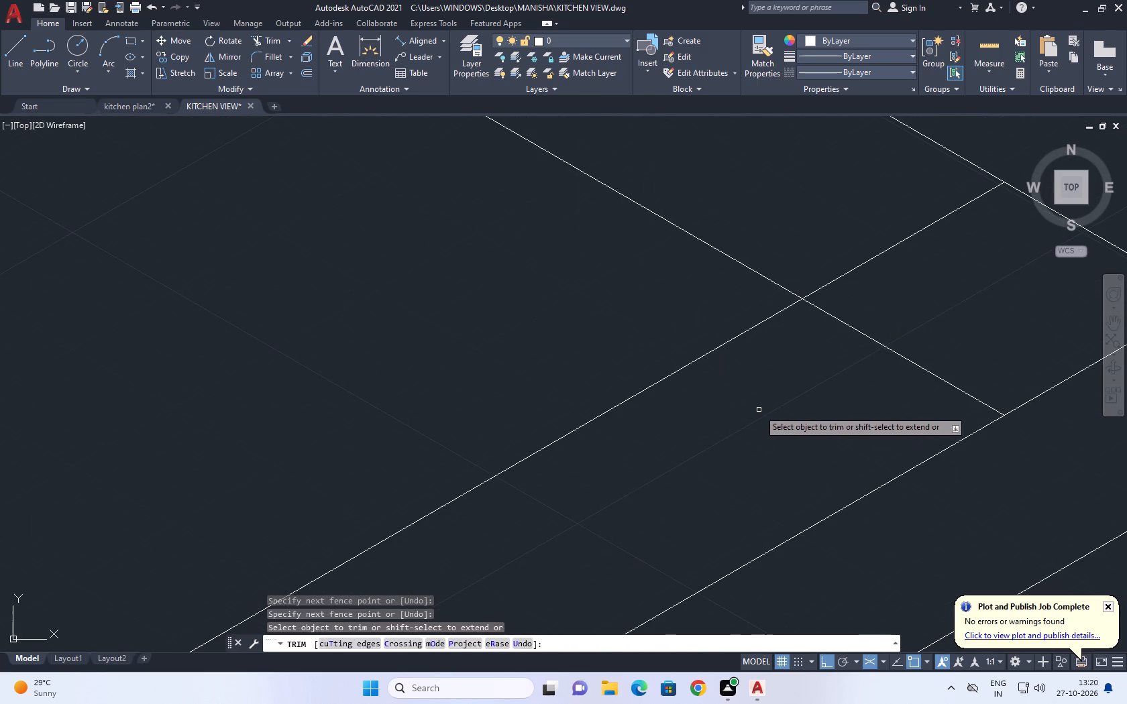
pyautogui.moveTo(853, 223); pyautogui.dragTo(851, 217)
pyautogui.click(859, 391)
pyautogui.scroll(-6, 873, 260)
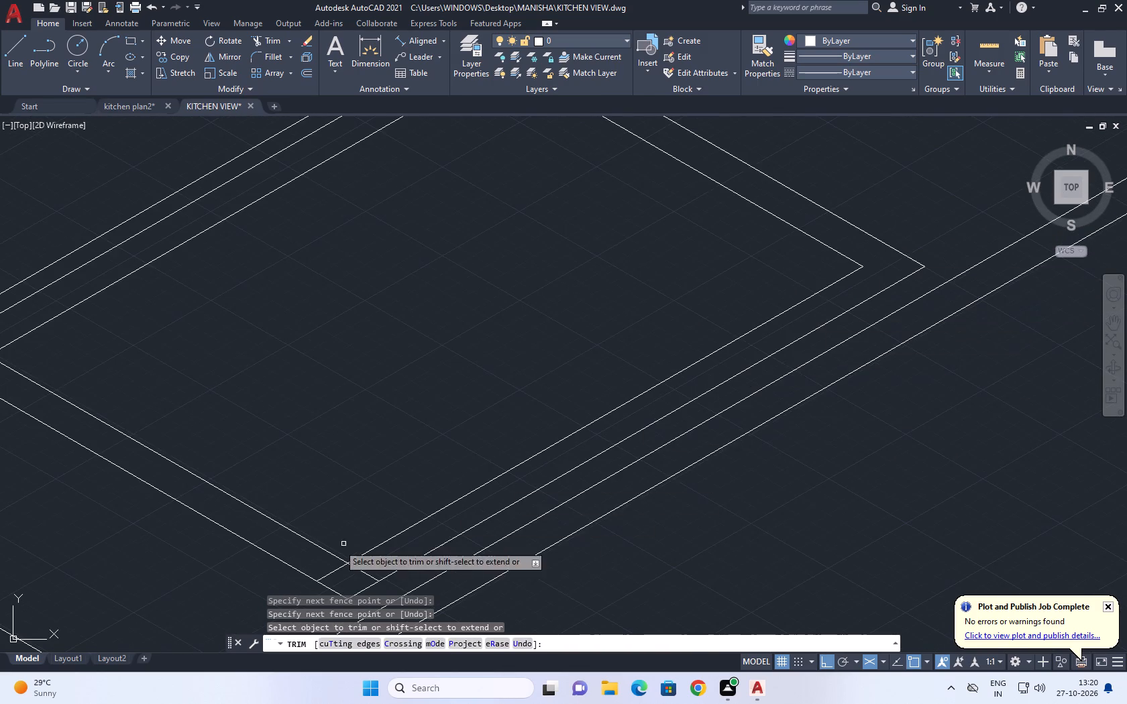
pyautogui.moveTo(329, 545); pyautogui.dragTo(494, 384, button='middle')
pyautogui.scroll(-1, 501, 384)
pyautogui.scroll(4, 510, 430)
pyautogui.scroll(-1, 490, 373)
pyautogui.moveTo(479, 291); pyautogui.dragTo(482, 372, button='middle')
pyautogui.scroll(-1, 482, 372)
pyautogui.scroll(3, 482, 373)
pyautogui.click(646, 329)
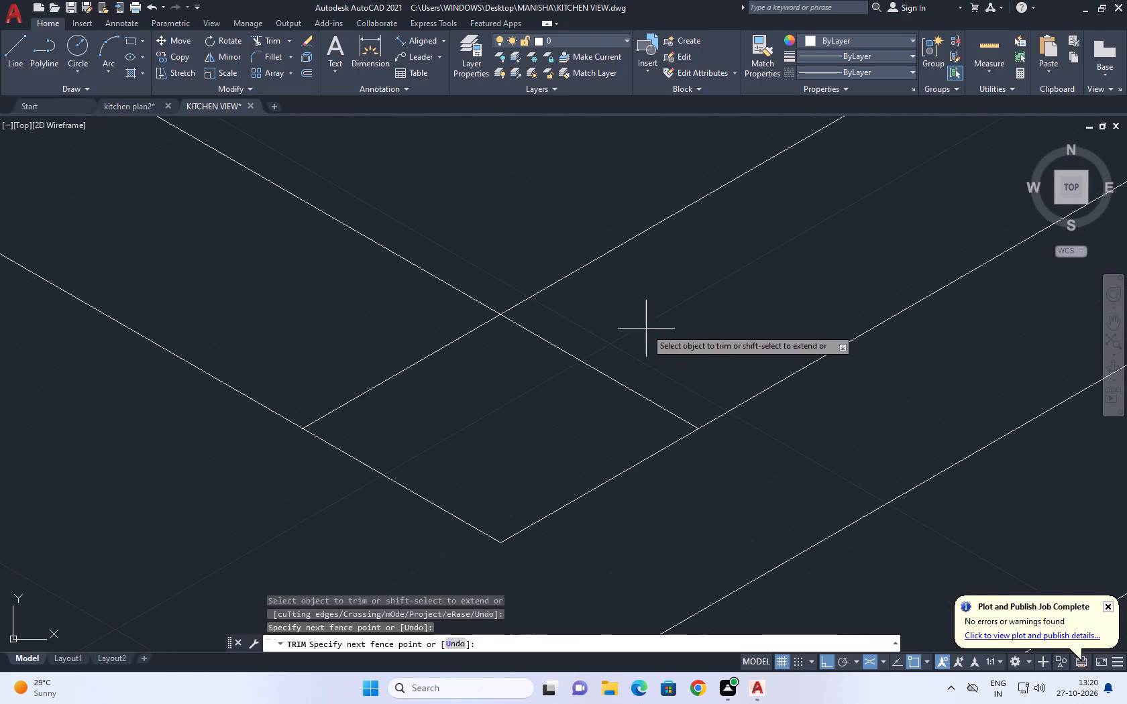
pyautogui.click(435, 339)
pyautogui.scroll(-6, 541, 359)
pyautogui.press('Escape')
pyautogui.scroll(-5, 598, 302)
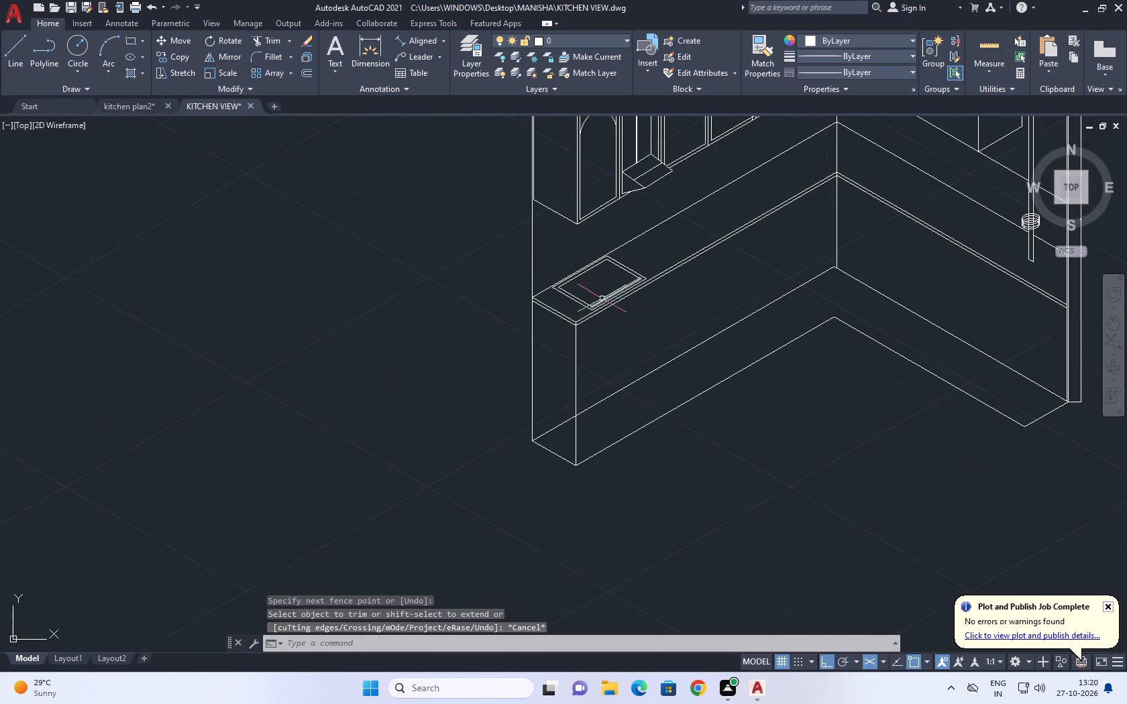
# Draw a lengthwise centre line about 333 mm long between the midpoints of the inner rectangle's short edges.
pyautogui.moveTo(602, 298); pyautogui.dragTo(540, 440, button='middle')
pyautogui.middleClick(540, 440)
pyautogui.write('L')
pyautogui.press('space')
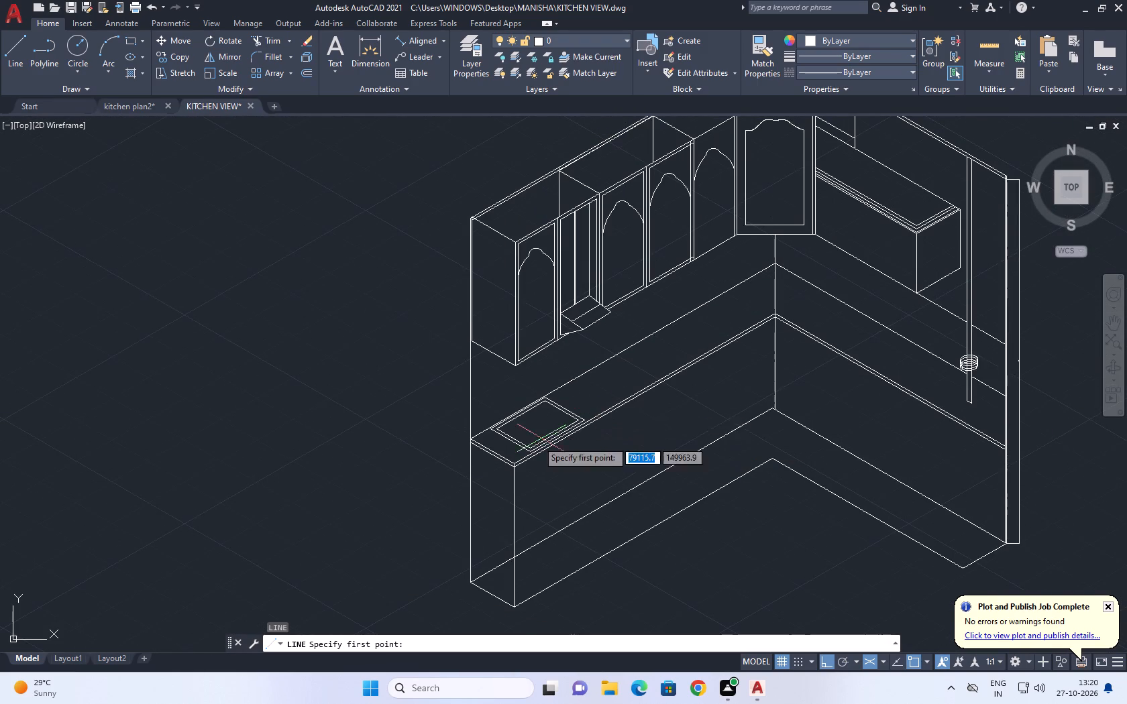
pyautogui.scroll(4, 504, 460)
pyautogui.click(523, 435)
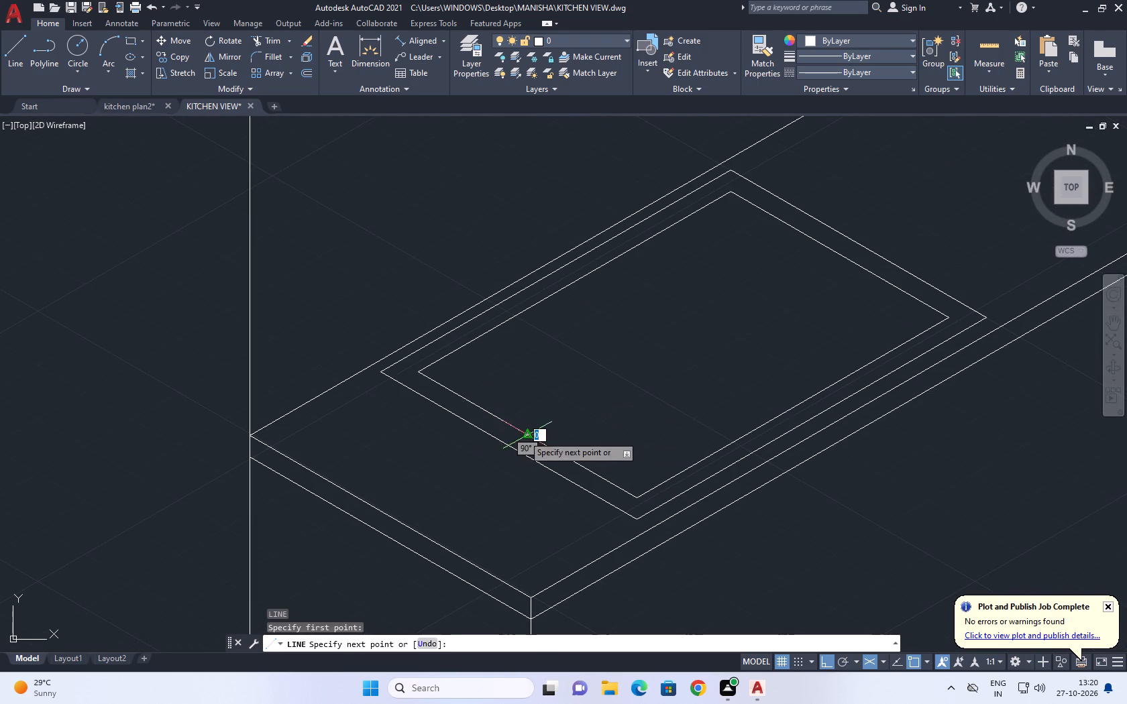
pyautogui.click(840, 253)
pyautogui.press('Escape')
# Draw a crosswise centre line about 233 mm long between the midpoints of the inner rectangle's long edges.
pyautogui.moveTo(742, 299); pyautogui.dragTo(589, 300, button='middle')
pyautogui.write('L')
pyautogui.press('space')
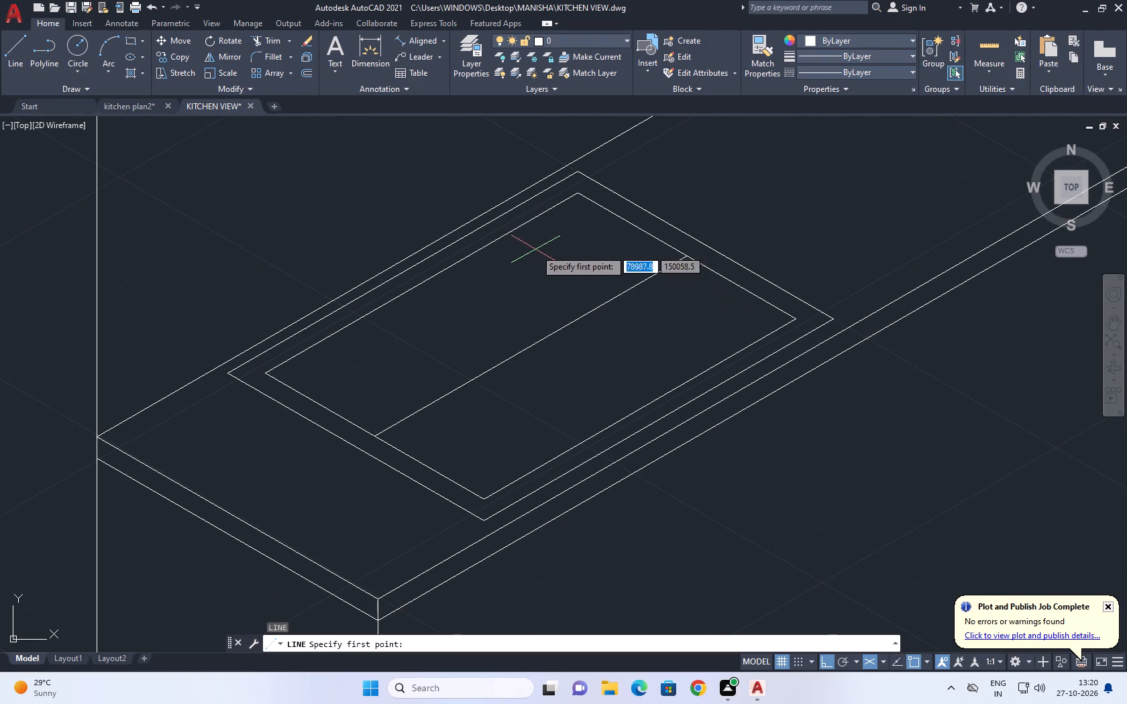
pyautogui.click(418, 286)
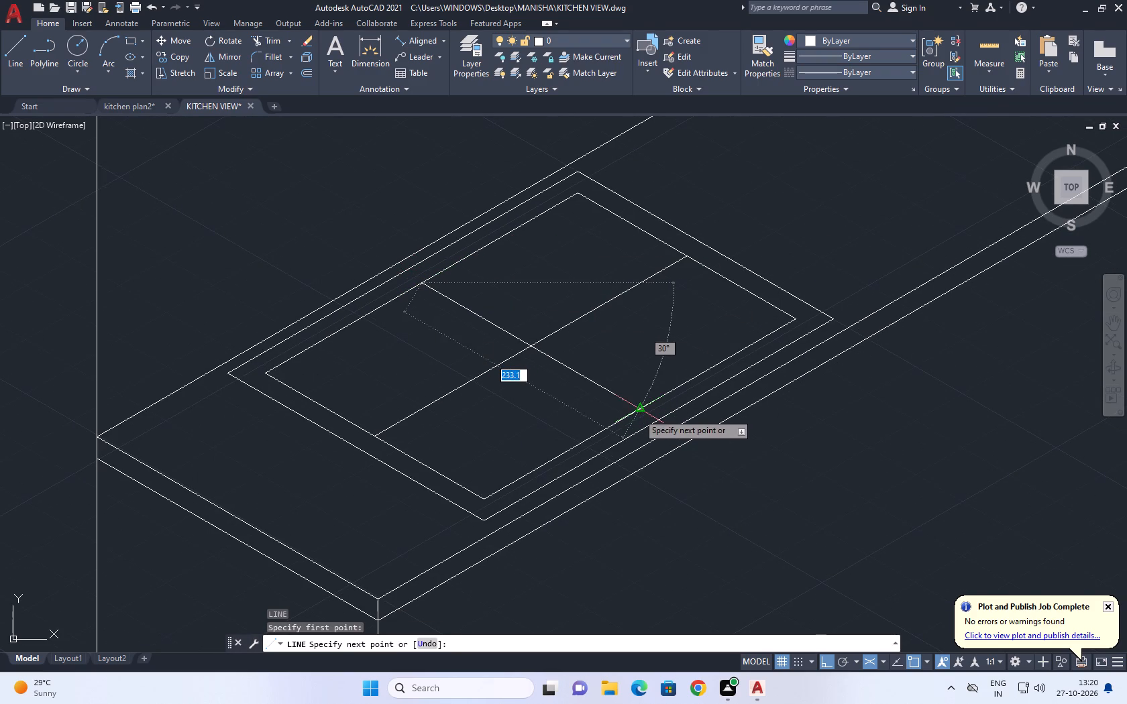
pyautogui.click(637, 412)
pyautogui.press('Escape')
pyautogui.moveTo(512, 344); pyautogui.dragTo(549, 392, button='middle')
pyautogui.scroll(-1, 549, 392)
pyautogui.middleClick(550, 392)
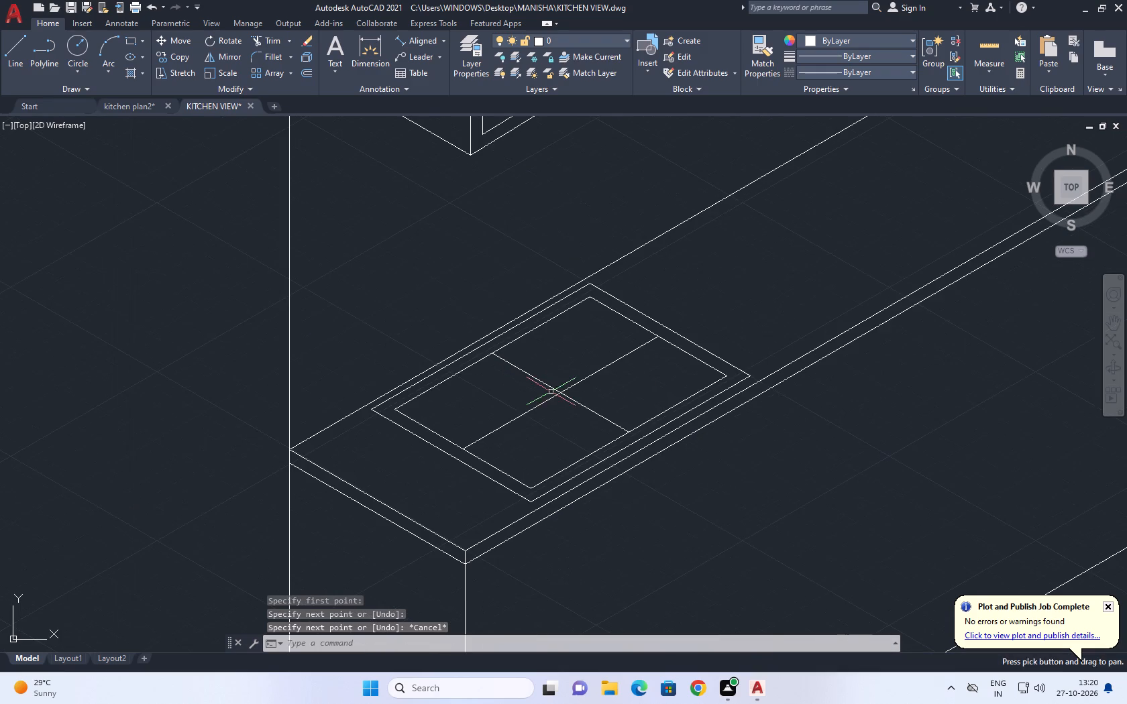
pyautogui.moveTo(677, 422); pyautogui.dragTo(561, 386, button='middle')
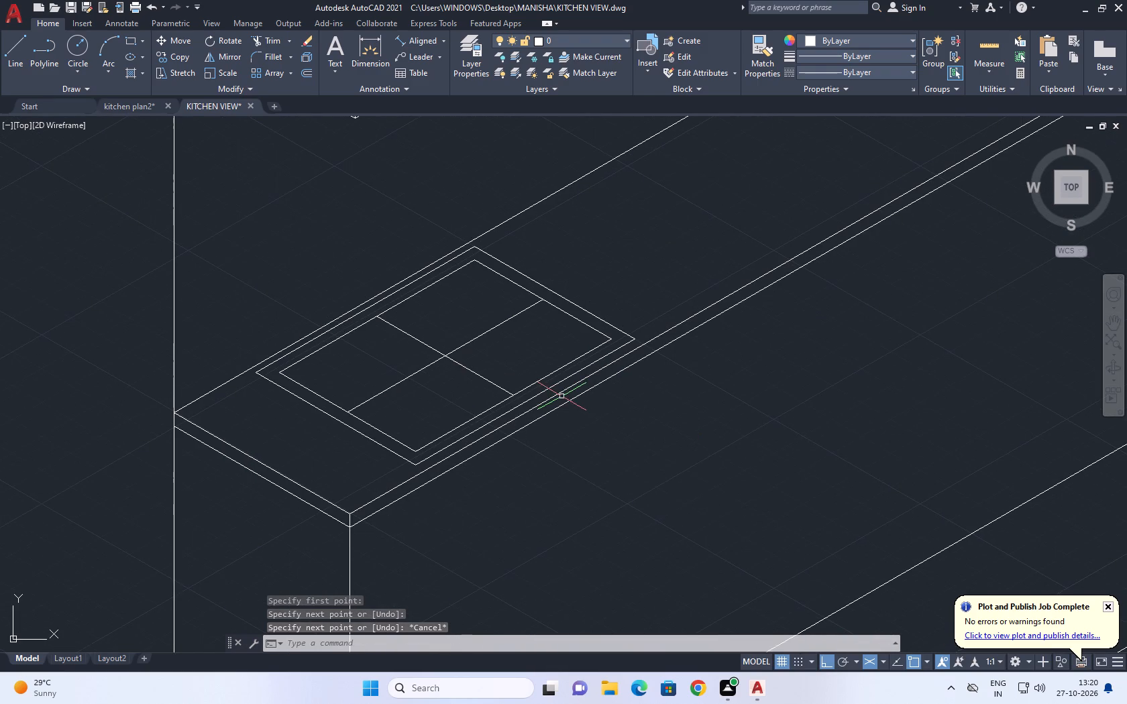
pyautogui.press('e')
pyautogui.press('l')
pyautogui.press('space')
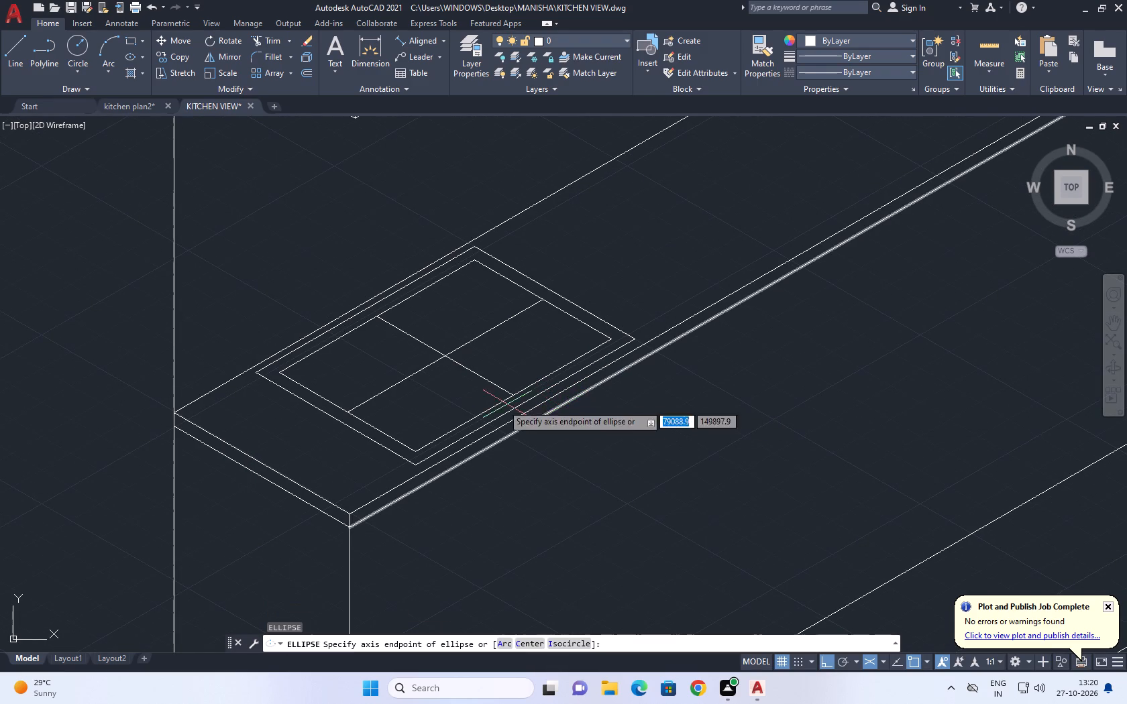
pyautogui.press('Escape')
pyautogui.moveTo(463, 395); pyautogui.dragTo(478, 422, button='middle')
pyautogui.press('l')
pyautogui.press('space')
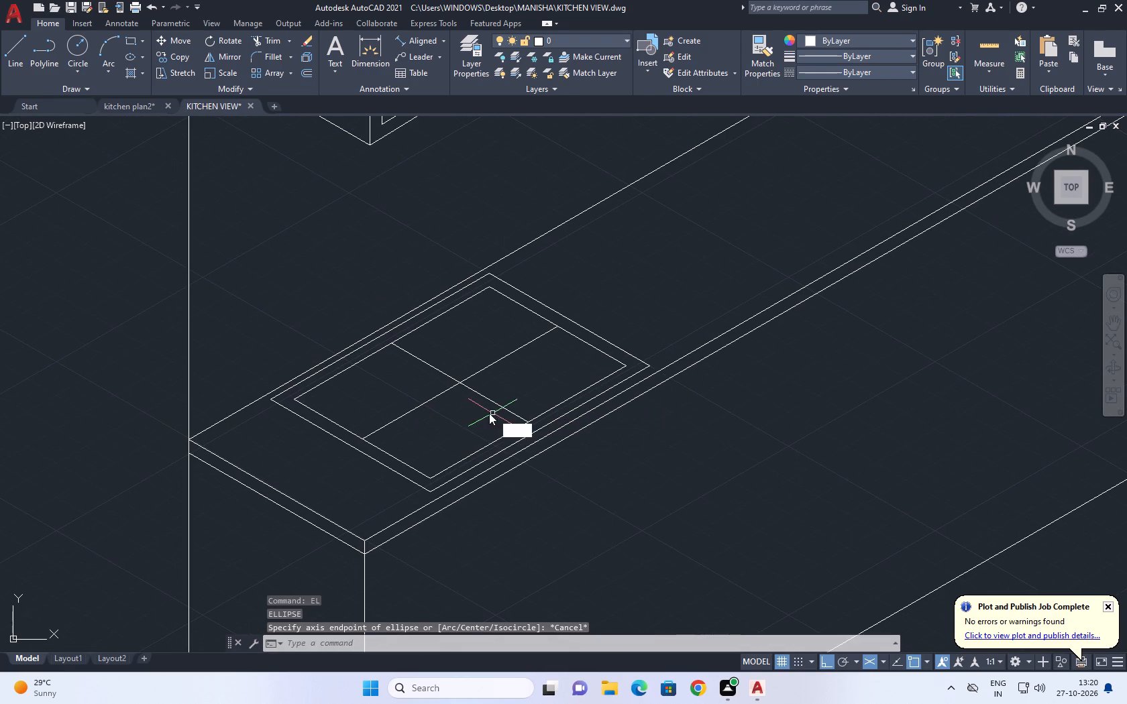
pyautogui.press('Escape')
# Draw a steep, slightly curved three-point arc in the inner rectangle's front quarter, ending near the lengthwise centre line.
pyautogui.press('a')
pyautogui.press('space')
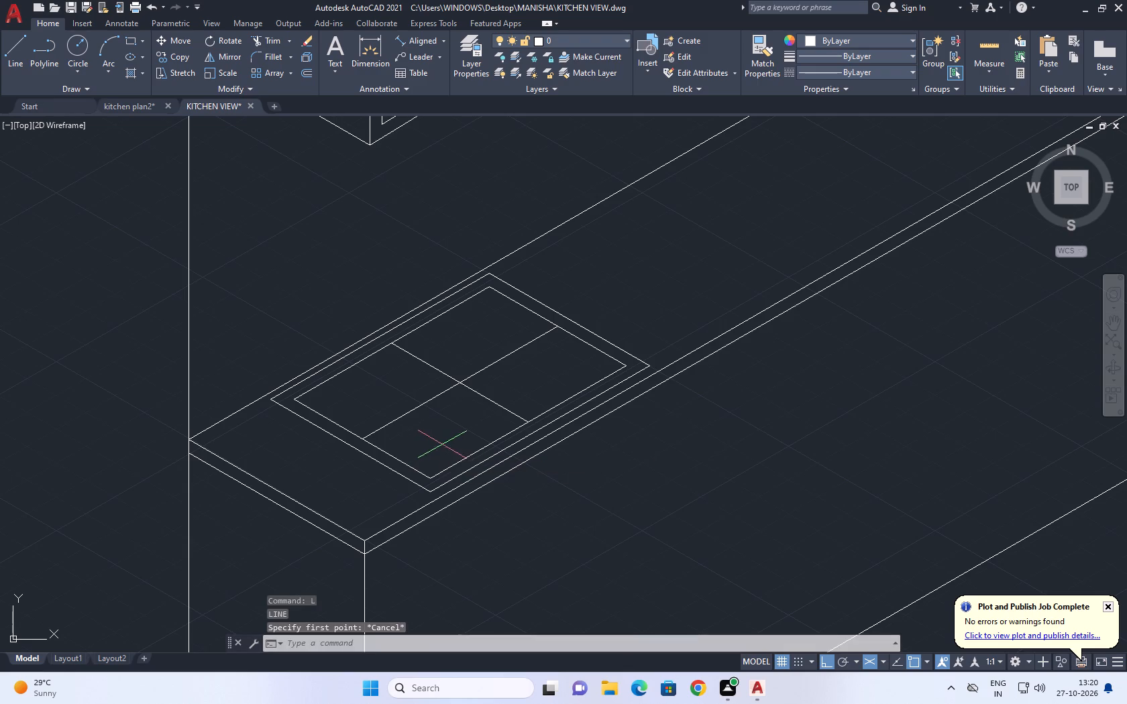
pyautogui.scroll(1, 428, 457)
pyautogui.click(427, 439)
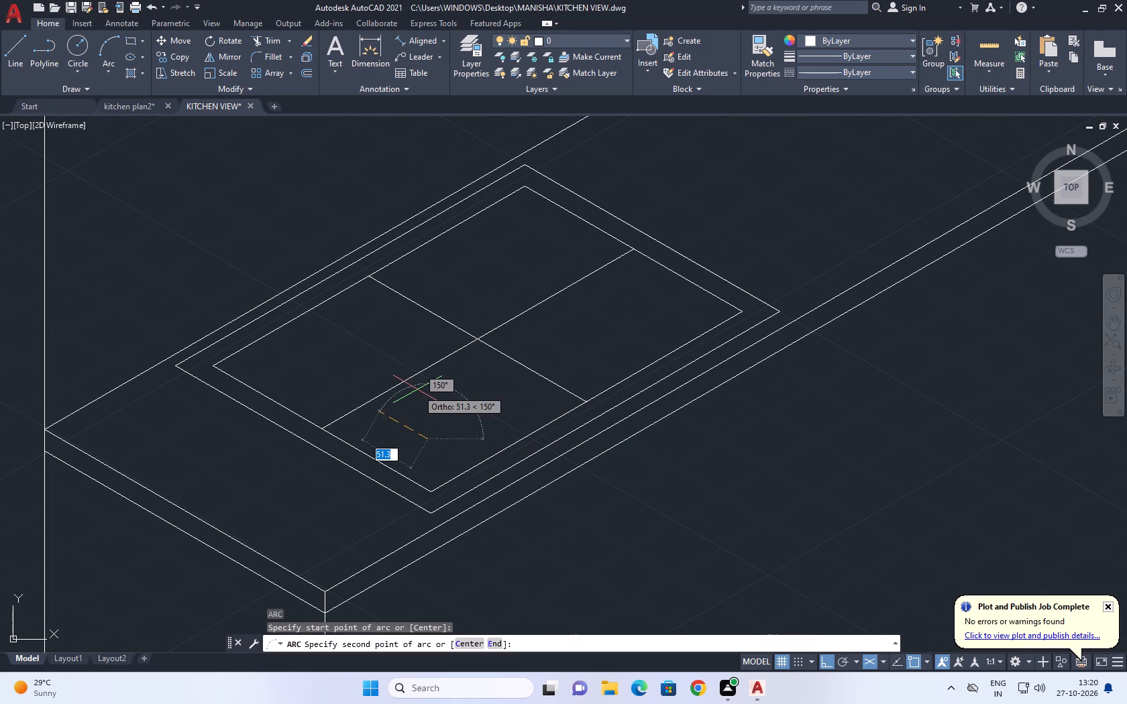
pyautogui.press('F5')
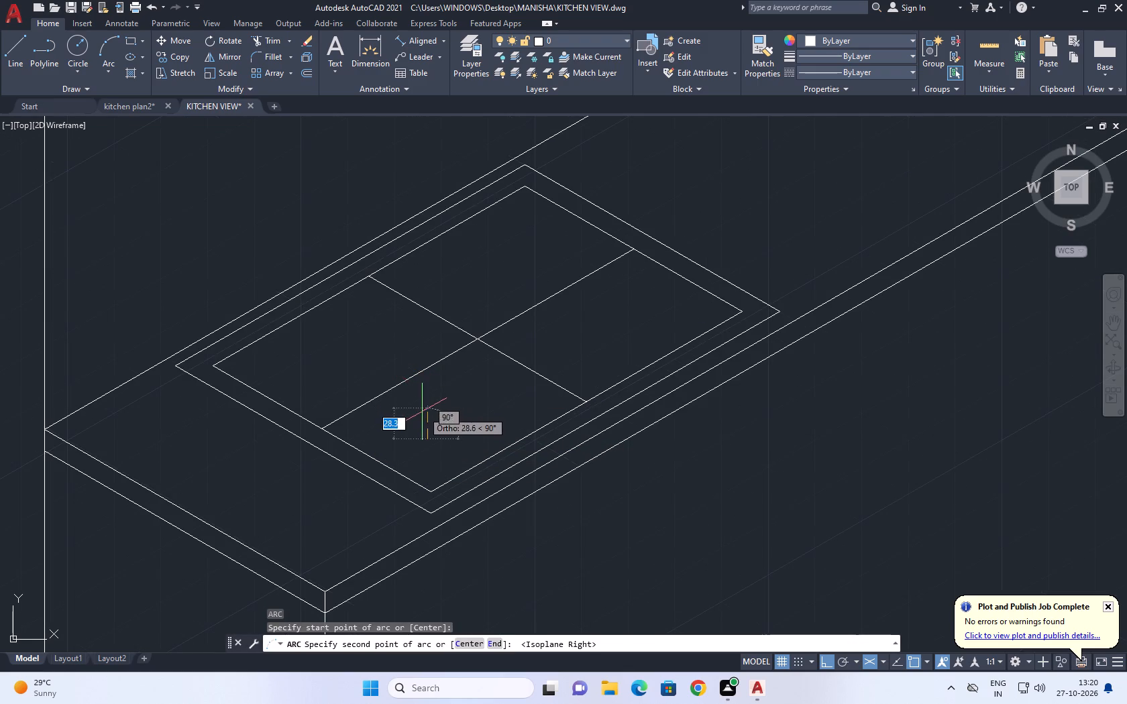
pyautogui.scroll(1, 421, 412)
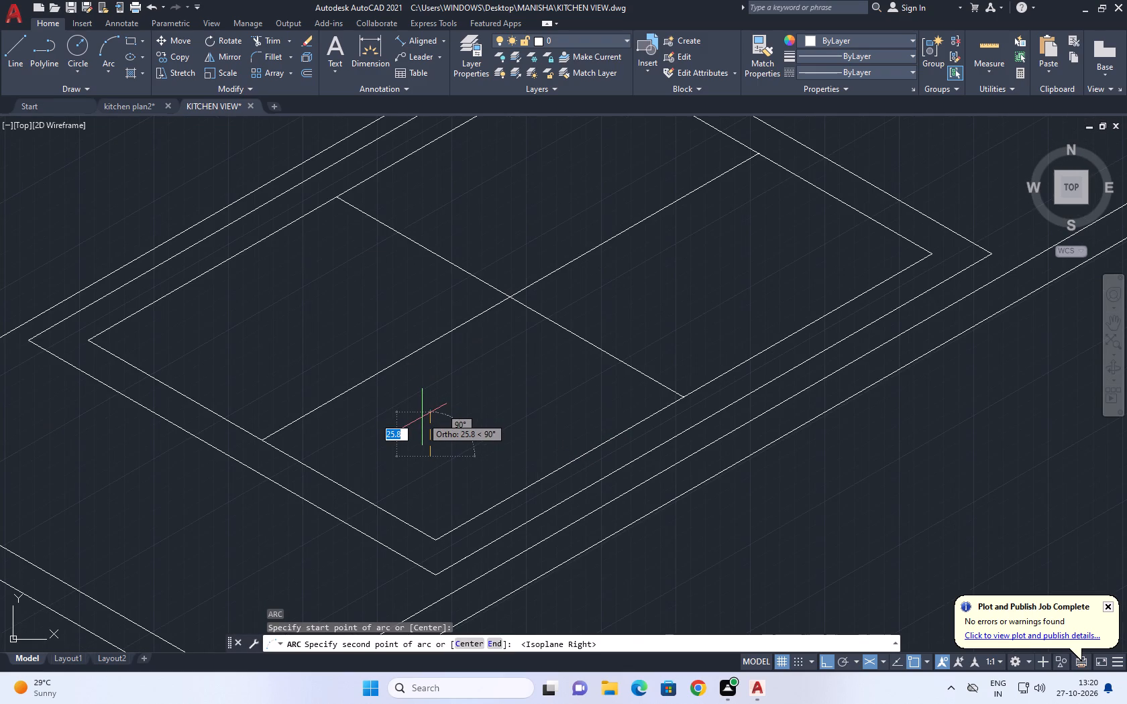
pyautogui.press('F8')
pyautogui.click(427, 419)
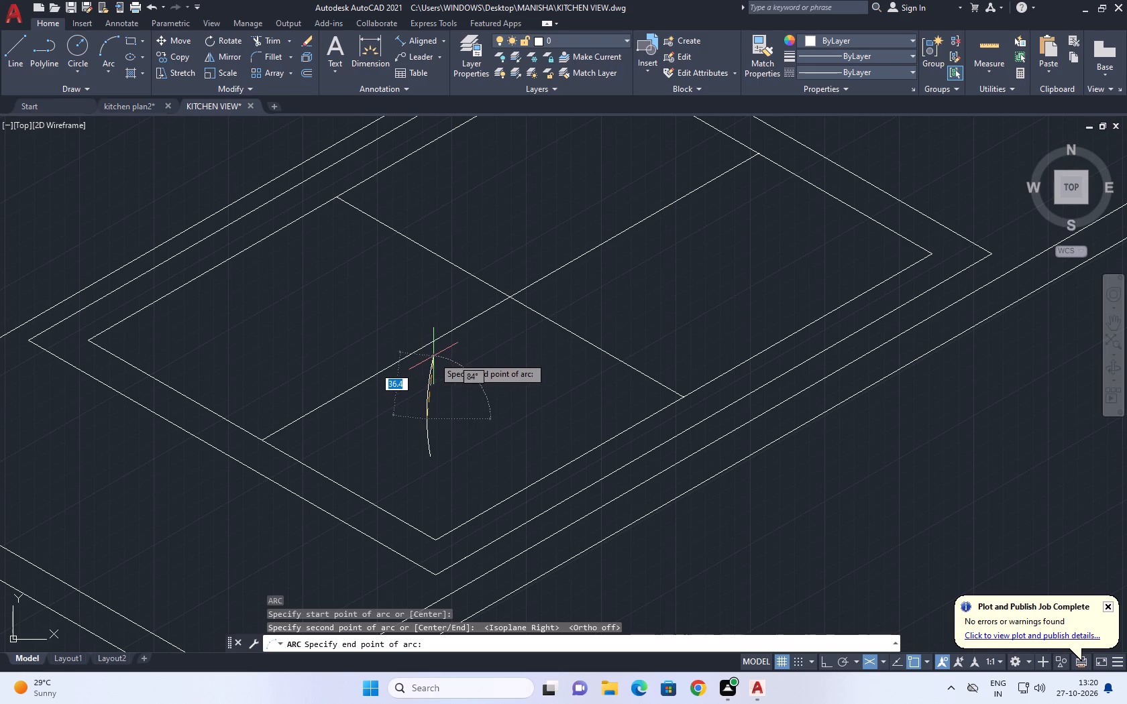
pyautogui.click(433, 356)
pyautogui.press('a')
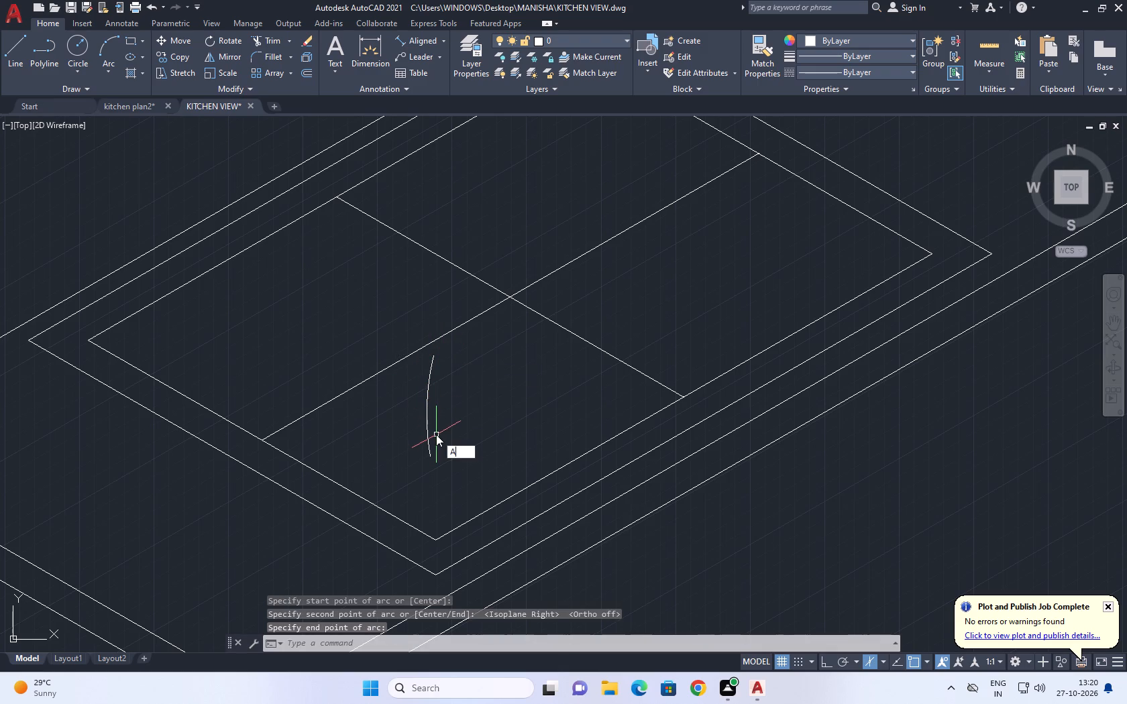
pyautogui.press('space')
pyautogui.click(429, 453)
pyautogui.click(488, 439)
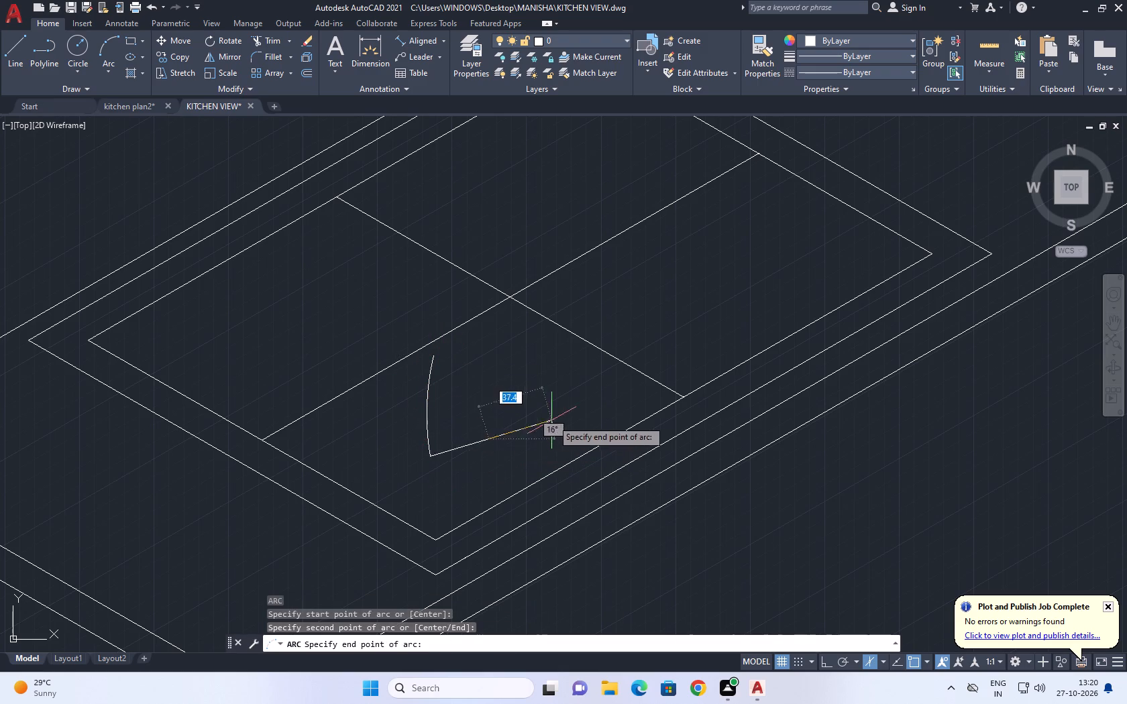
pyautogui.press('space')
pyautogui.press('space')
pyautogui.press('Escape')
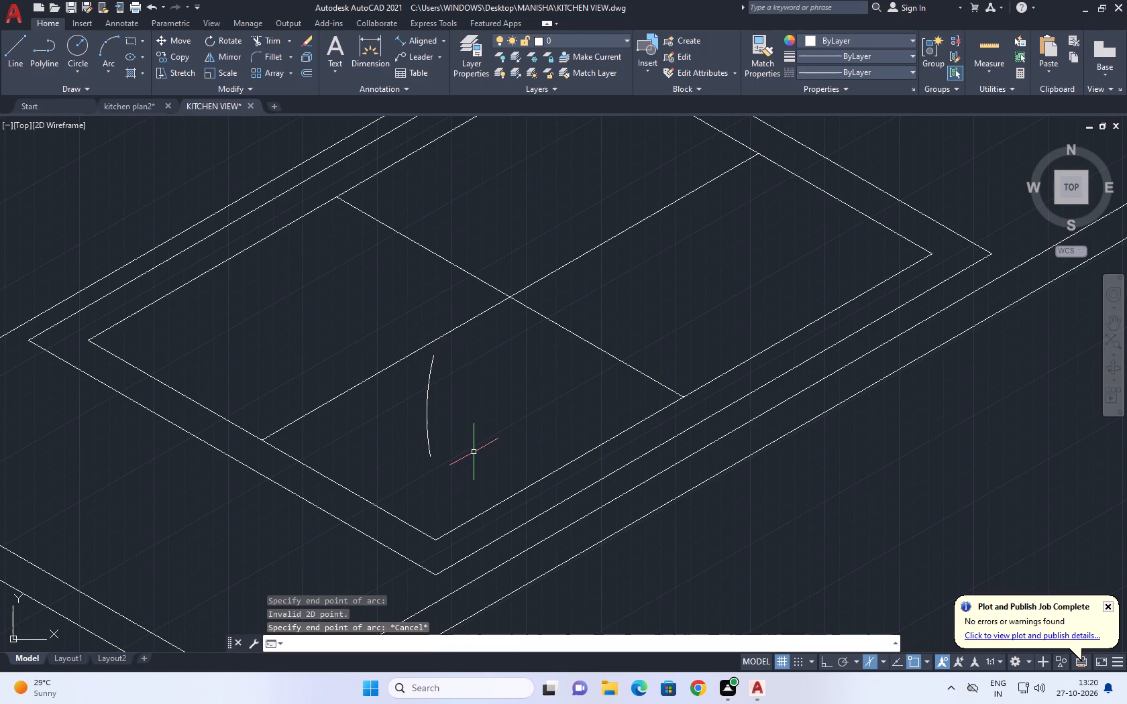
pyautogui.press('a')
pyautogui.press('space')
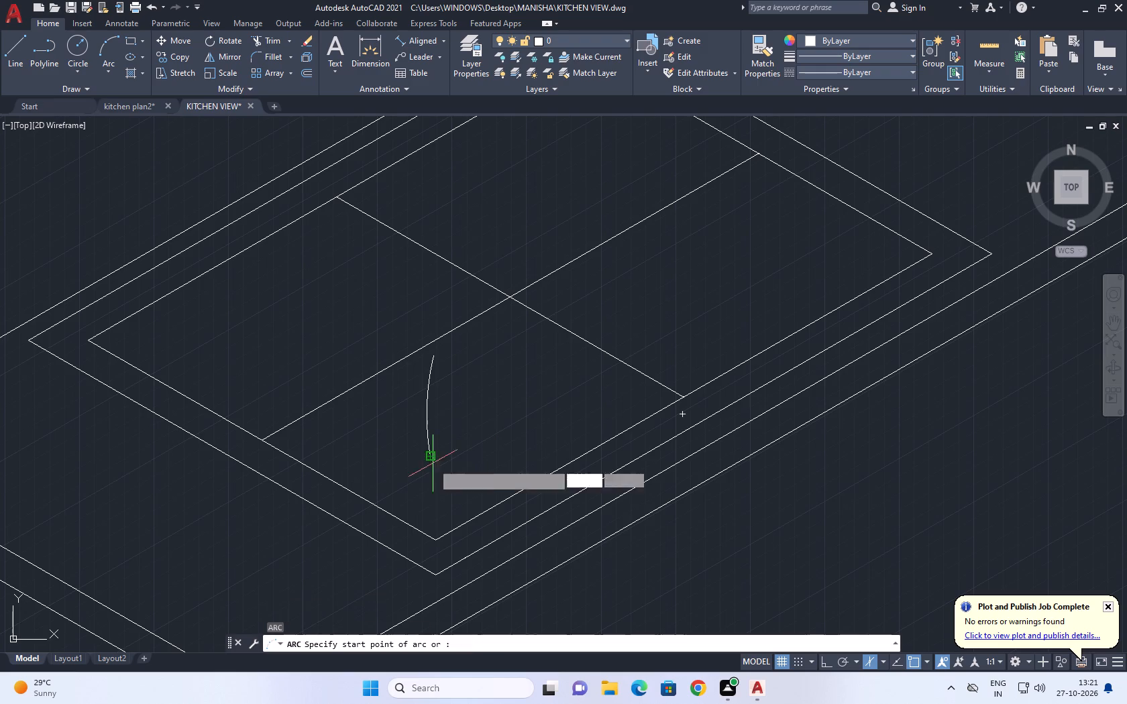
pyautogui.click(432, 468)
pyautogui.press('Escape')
# Draw a wide, nearly flat three-point arc from the steep arc's lower end towards the rectangle's long front edge.
pyautogui.press('space')
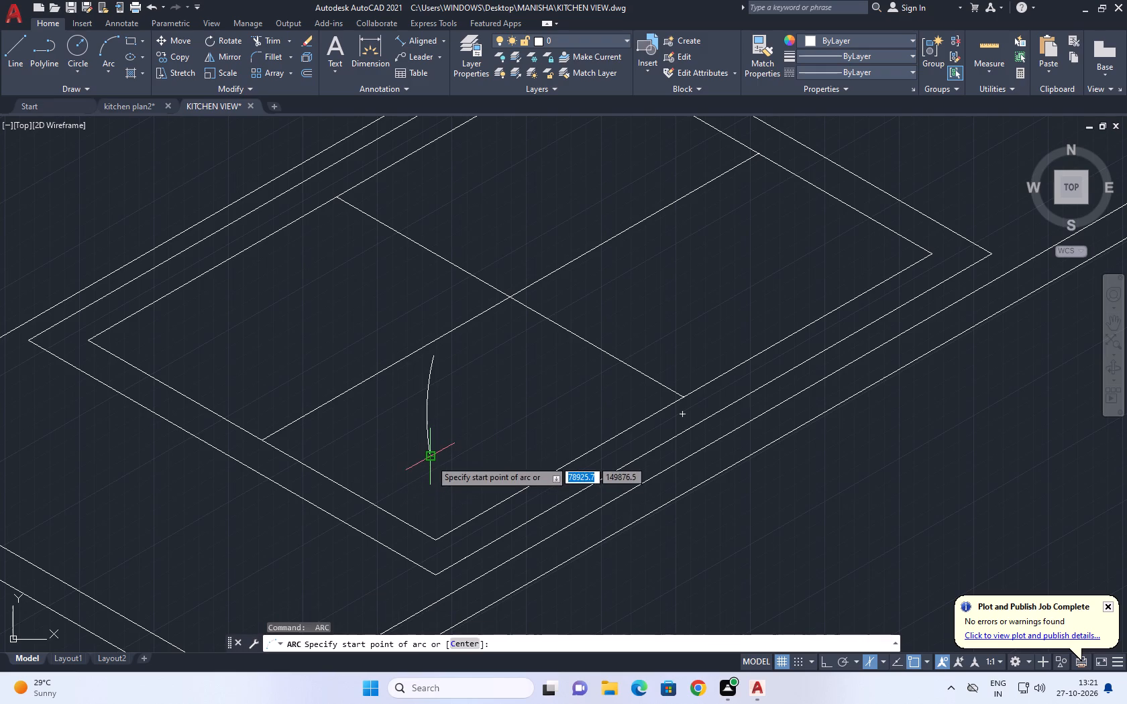
pyautogui.click(432, 455)
pyautogui.scroll(2, 503, 459)
pyautogui.click(523, 435)
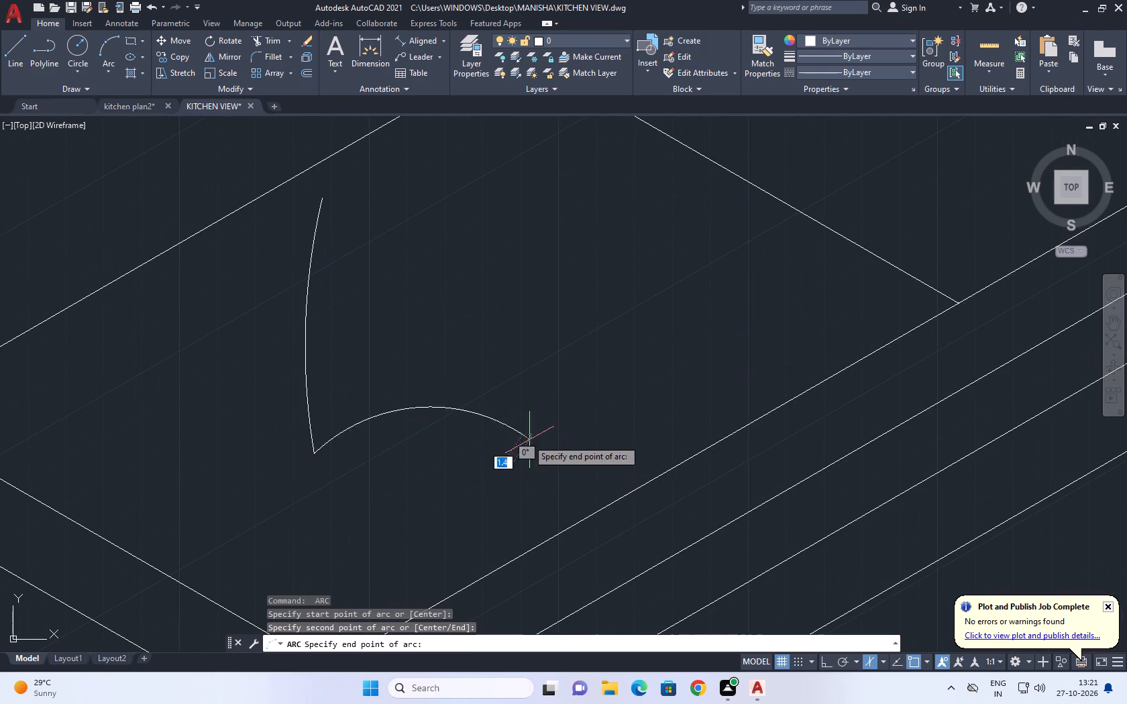
pyautogui.click(631, 425)
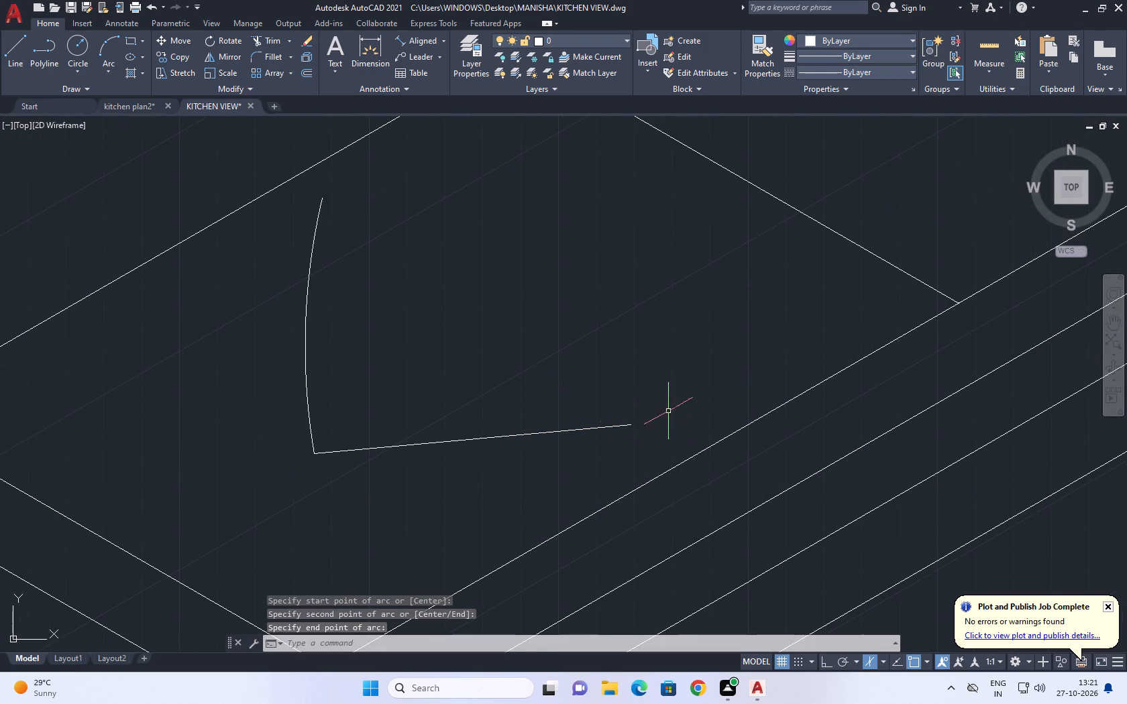
# Stretch the flat arc's midpoint so it bulges downward, and extend its free end outward.
pyautogui.moveTo(623, 408); pyautogui.dragTo(613, 414)
pyautogui.moveTo(553, 447); pyautogui.dragTo(547, 447)
pyautogui.click(468, 442)
pyautogui.click(468, 446)
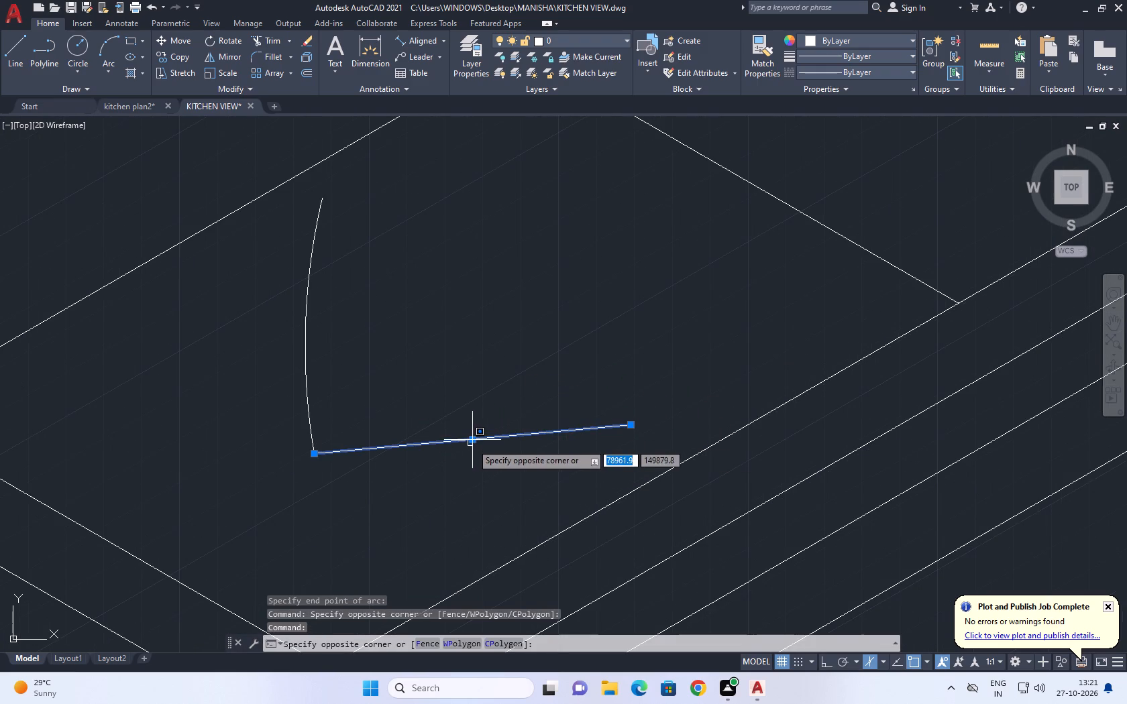
pyautogui.click(474, 440)
pyautogui.click(474, 441)
pyautogui.moveTo(466, 473); pyautogui.dragTo(492, 477)
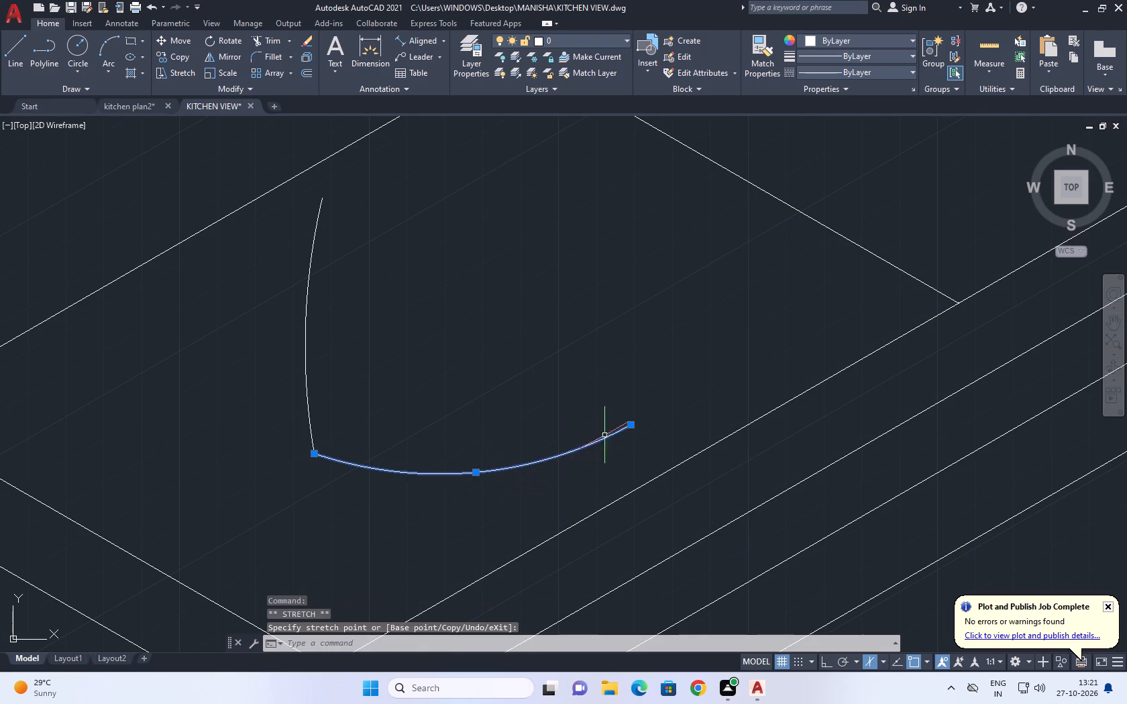
pyautogui.click(630, 424)
pyautogui.moveTo(698, 413); pyautogui.dragTo(707, 425)
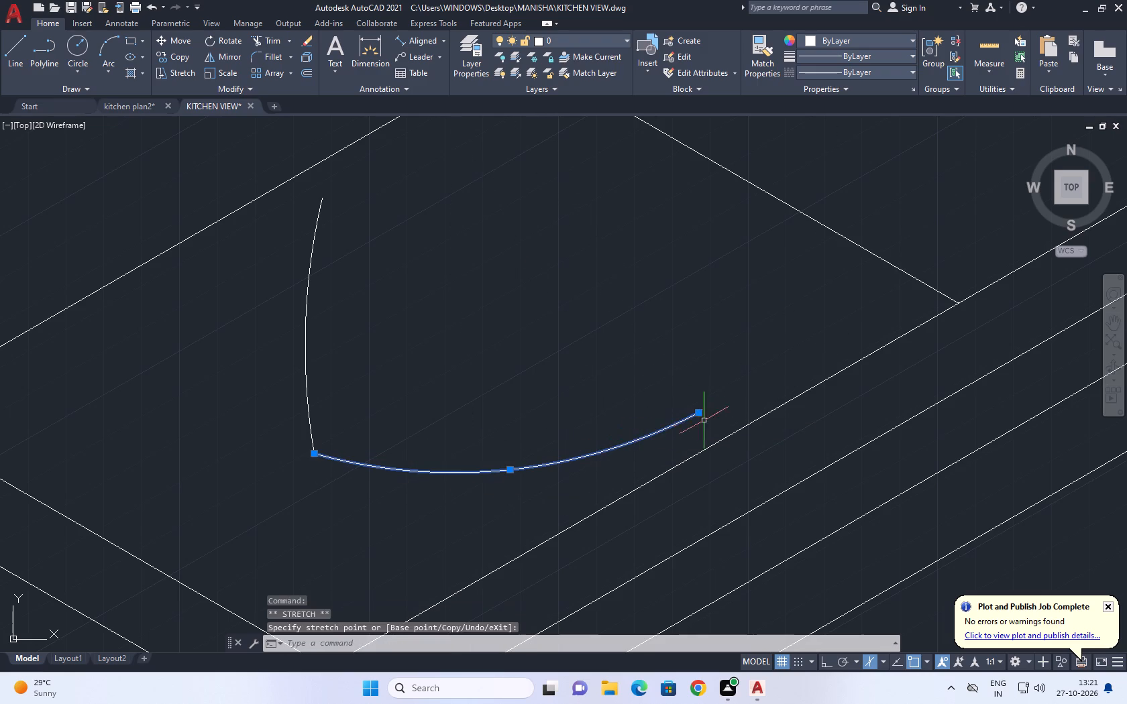
pyautogui.moveTo(707, 425); pyautogui.dragTo(704, 420)
# Stretch the steep side arc's midpoint outward to give it a fuller curve, and clear the selection.
pyautogui.moveTo(359, 330); pyautogui.dragTo(557, 465, button='middle')
pyautogui.moveTo(610, 406); pyautogui.dragTo(563, 397)
pyautogui.moveTo(454, 345); pyautogui.dragTo(462, 366)
pyautogui.moveTo(553, 457); pyautogui.dragTo(539, 332, button='middle')
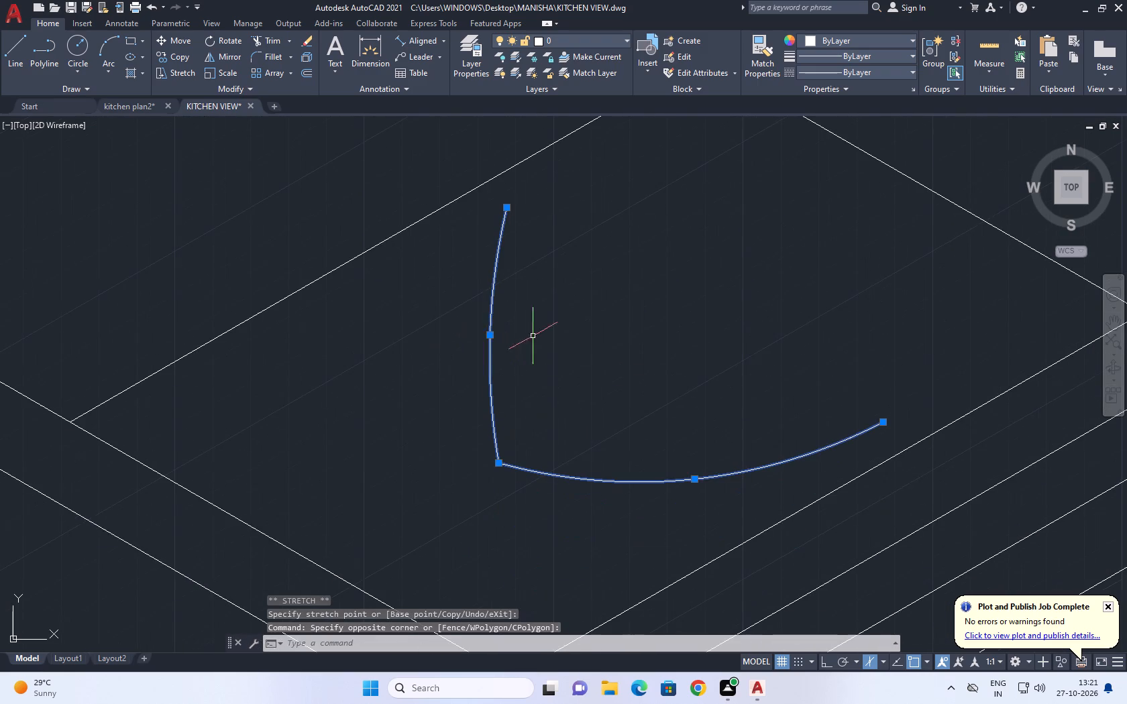
pyautogui.click(489, 332)
pyautogui.click(470, 334)
pyautogui.moveTo(578, 304); pyautogui.dragTo(577, 308, button='middle')
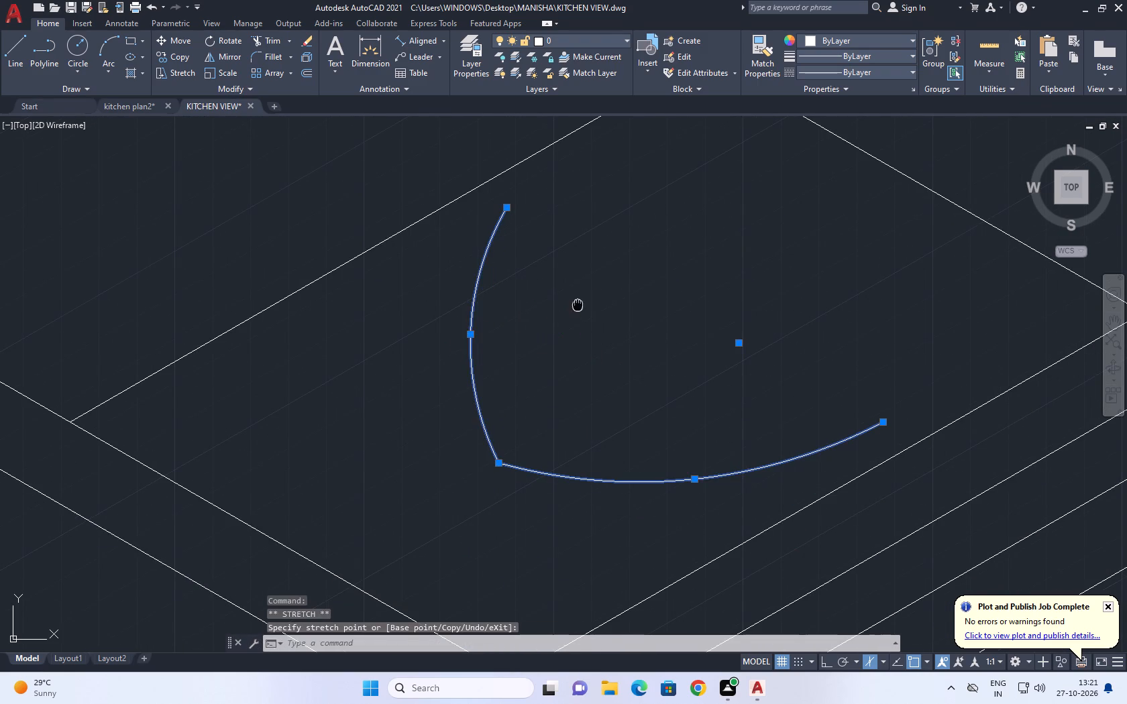
pyautogui.moveTo(577, 308); pyautogui.dragTo(527, 386, button='middle')
pyautogui.scroll(-4, 527, 387)
pyautogui.press('Escape')
pyautogui.moveTo(531, 384); pyautogui.dragTo(579, 481, button='middle')
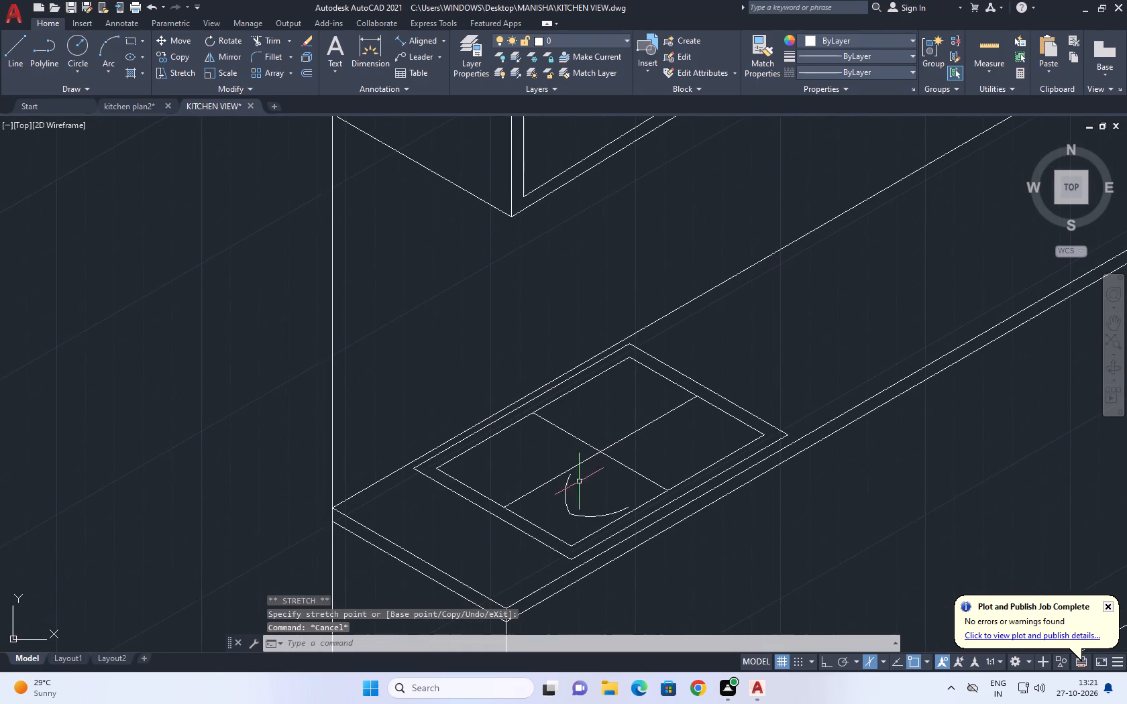
# Mirror the side arc about a vertical line through the bottom arc, keeping the source arc.
pyautogui.scroll(3, 615, 488)
pyautogui.moveTo(508, 437); pyautogui.dragTo(494, 448)
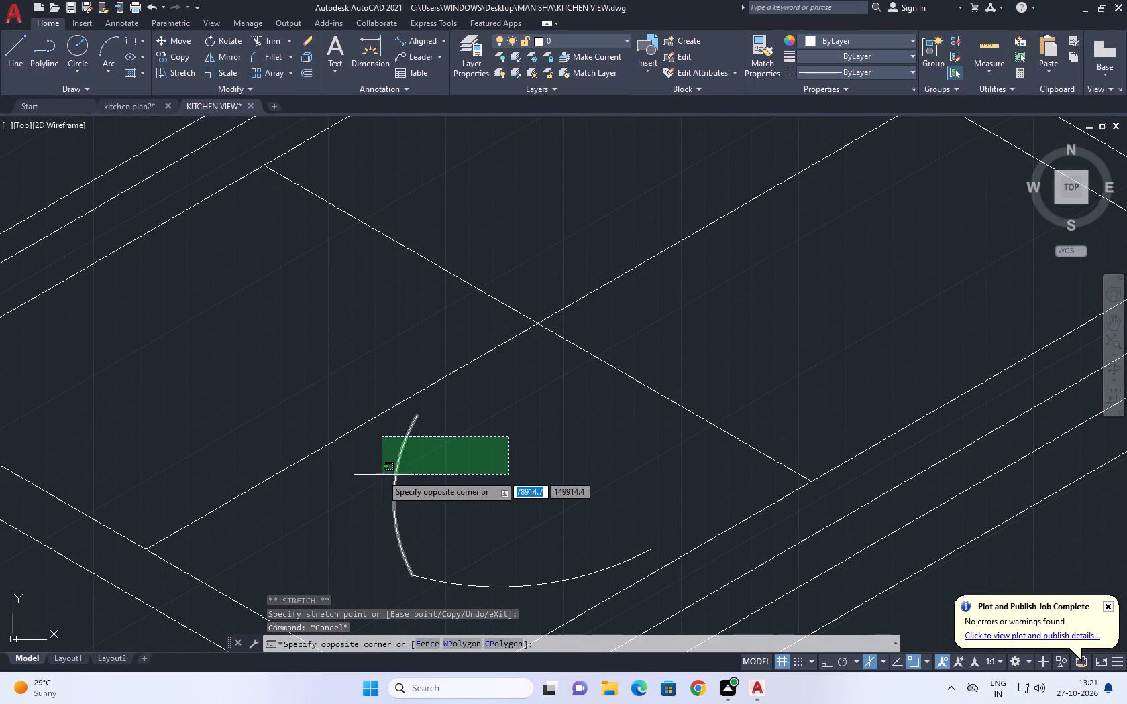
pyautogui.click(381, 475)
pyautogui.write('MI')
pyautogui.press('space')
pyautogui.scroll(-2, 549, 528)
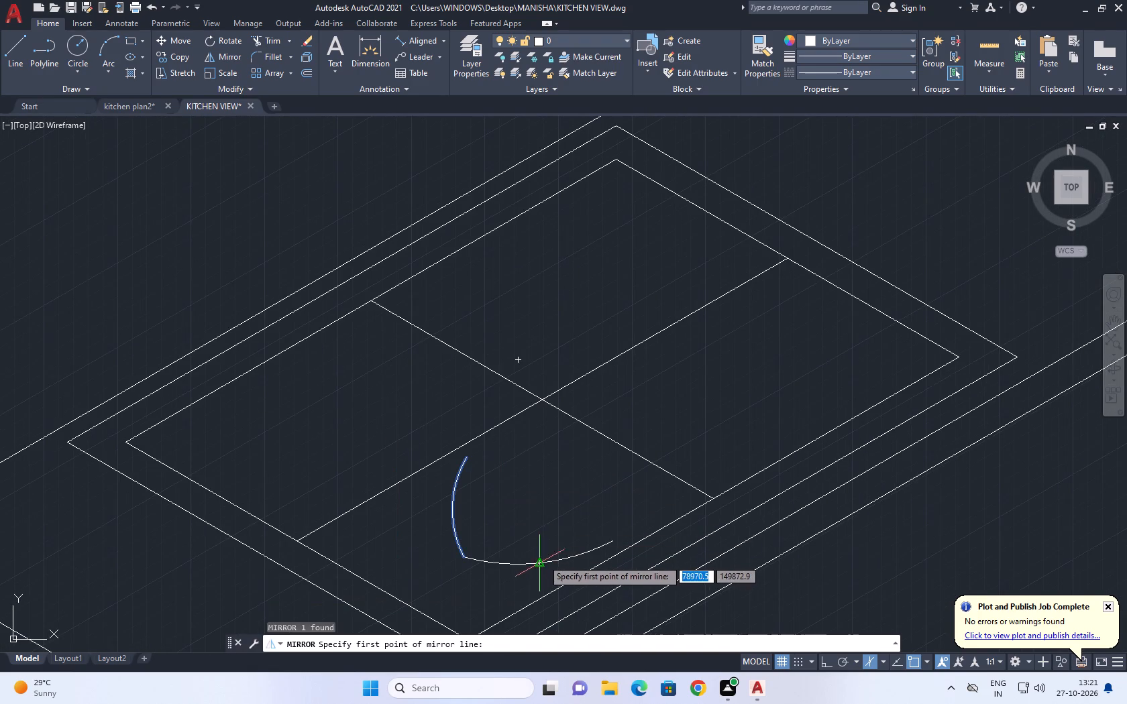
pyautogui.click(540, 561)
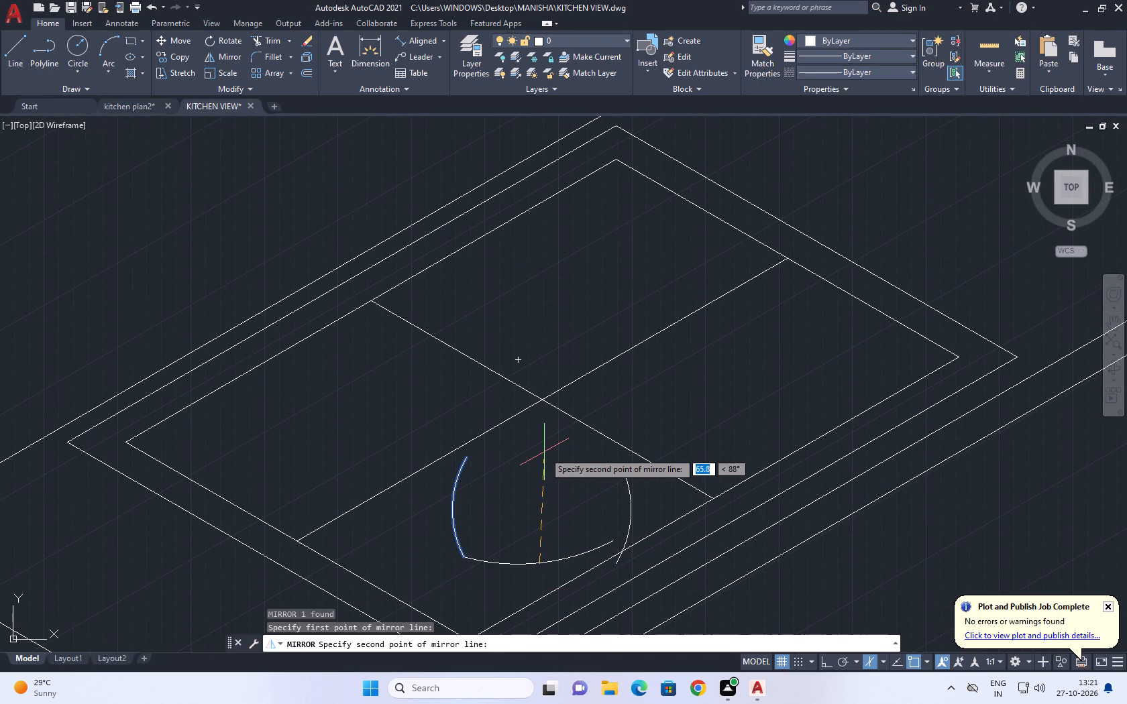
pyautogui.press('F8')
pyautogui.click(526, 451)
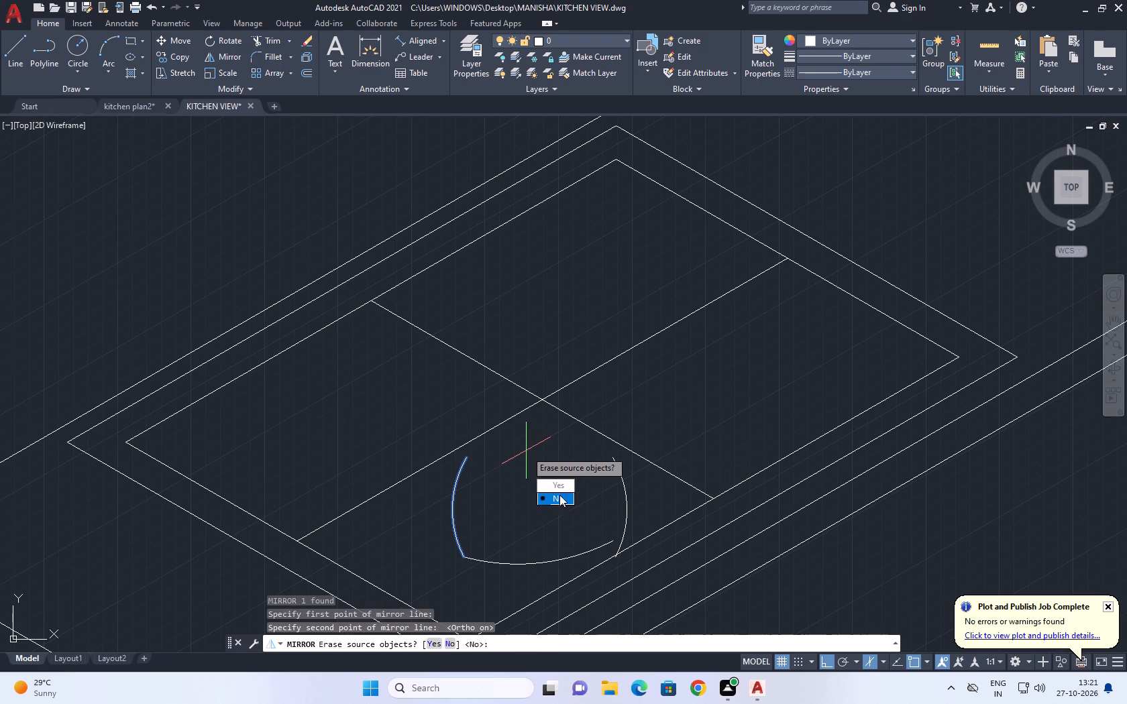
pyautogui.moveTo(563, 502); pyautogui.dragTo(526, 451)
# Move the mirrored side arc so its lower end meets the free end of the bottom arc.
pyautogui.moveTo(621, 497); pyautogui.dragTo(592, 380, button='middle')
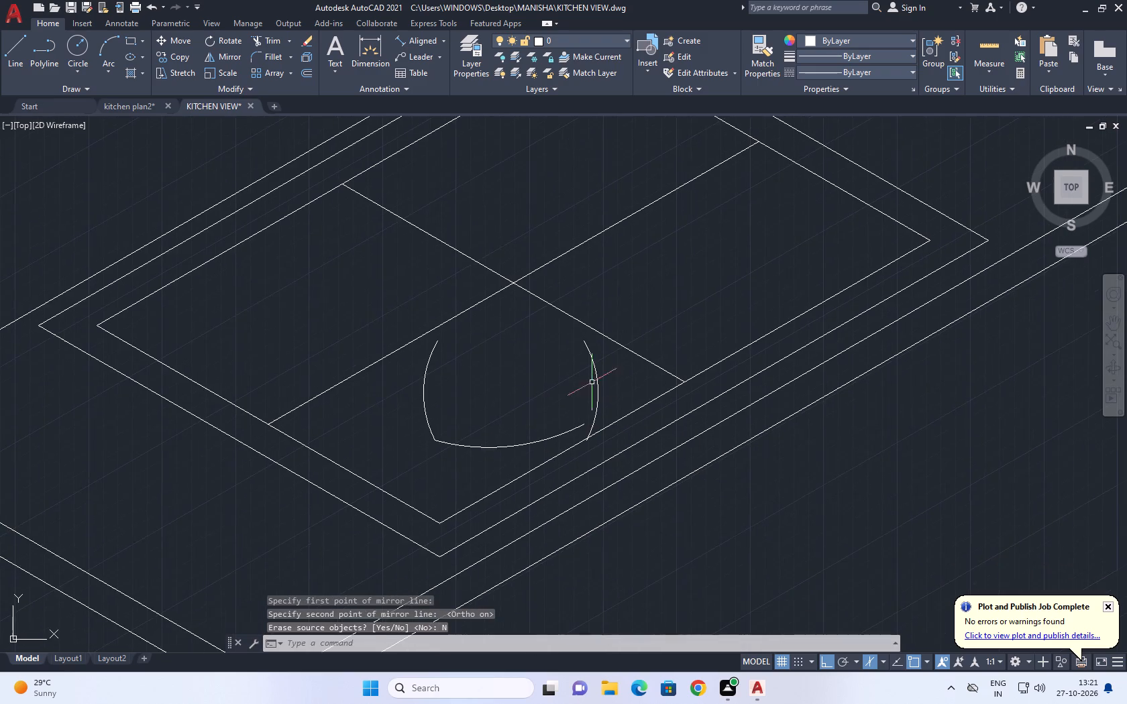
pyautogui.click(599, 400)
pyautogui.press('m')
pyautogui.press('space')
pyautogui.scroll(1, 578, 456)
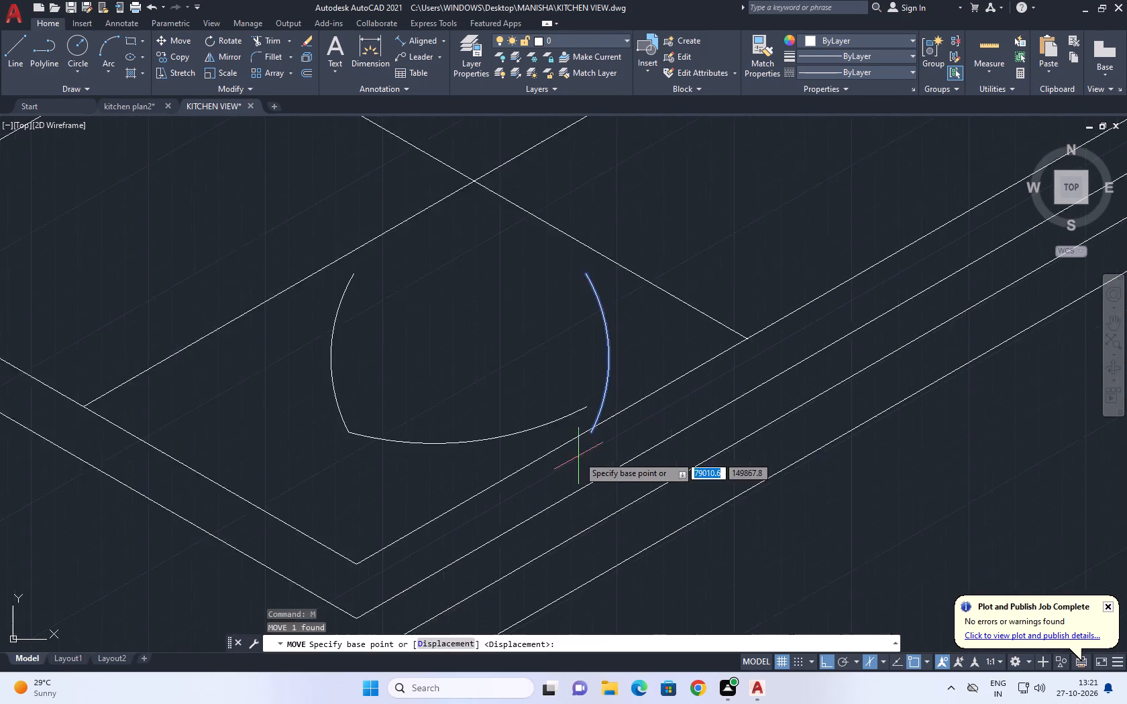
pyautogui.scroll(1, 578, 456)
pyautogui.click(598, 422)
pyautogui.click(590, 384)
pyautogui.scroll(-3, 620, 351)
pyautogui.moveTo(608, 344); pyautogui.dragTo(633, 461, button='middle')
pyautogui.moveTo(543, 469); pyautogui.dragTo(515, 447, button='middle')
pyautogui.scroll(1, 543, 469)
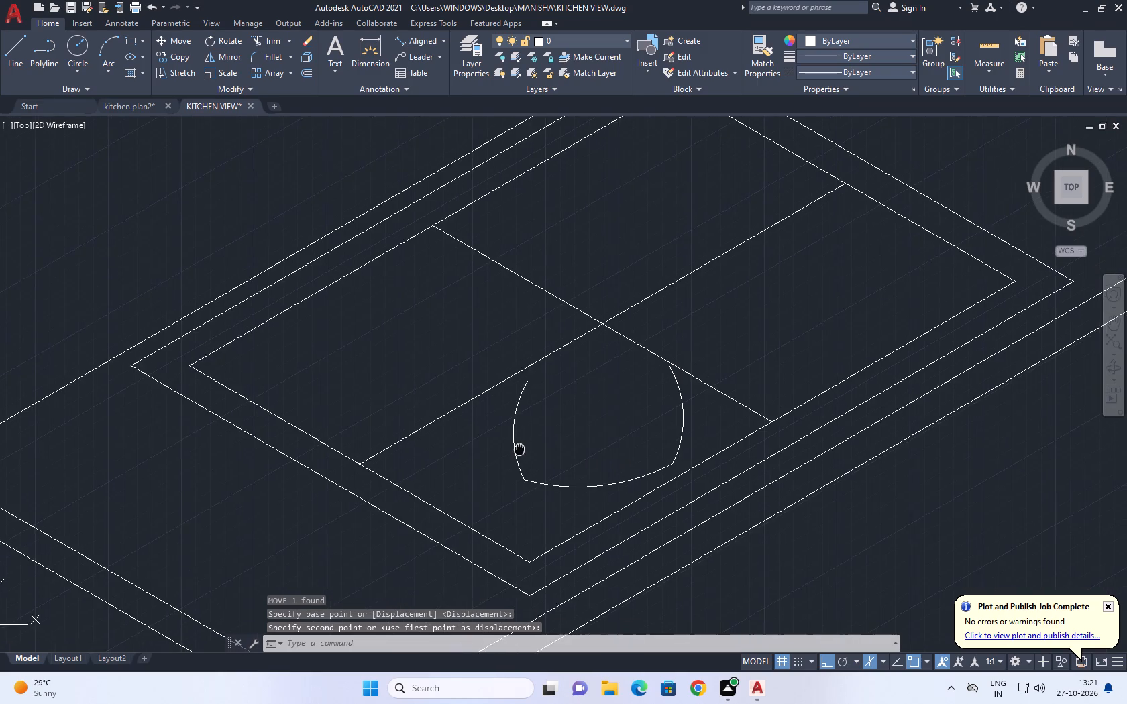
pyautogui.moveTo(515, 447); pyautogui.dragTo(523, 465, button='middle')
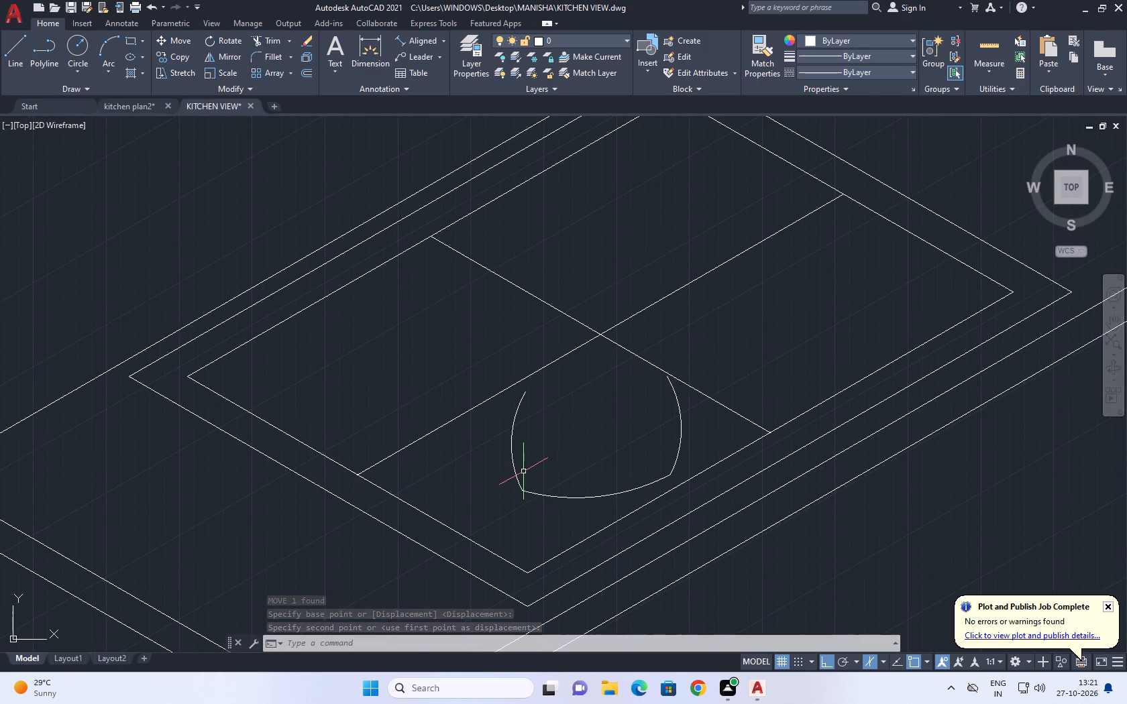
# Draw a flat ellipse starting at the left side arc's upper end, with a long axis of about 48 mm and a short half-axis of about 7 mm.
pyautogui.press('e')
pyautogui.write('L')
pyautogui.press('space')
pyautogui.scroll(2, 520, 435)
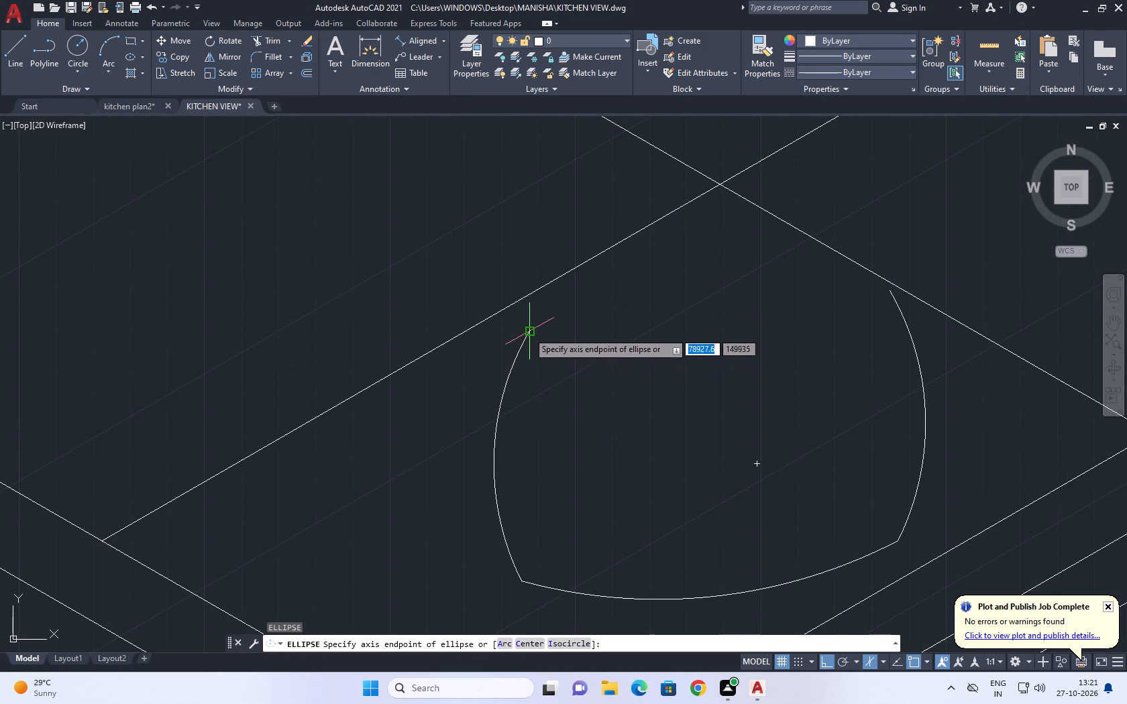
pyautogui.click(528, 332)
pyautogui.press('F5')
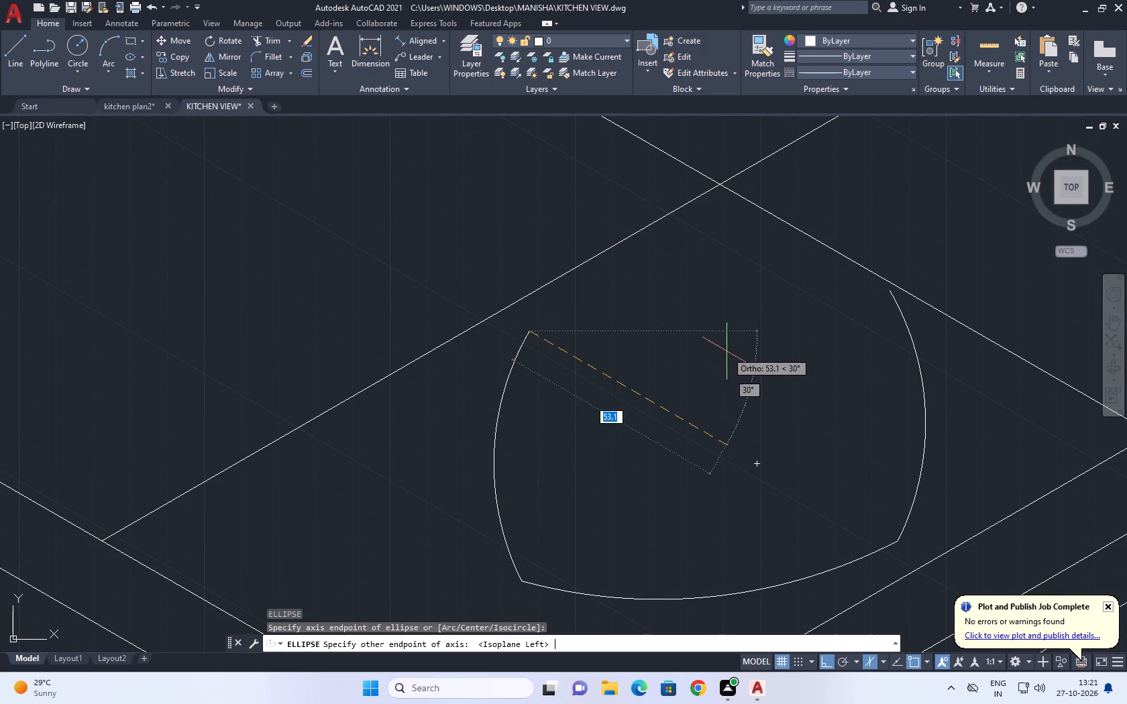
pyautogui.press('F8')
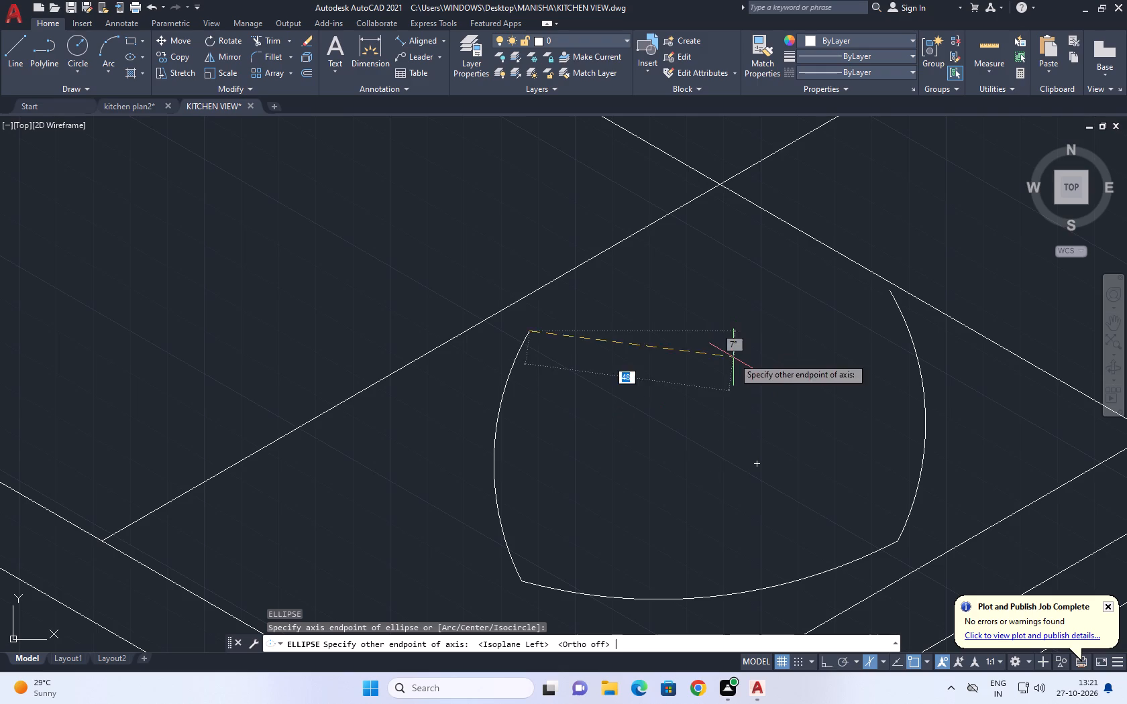
pyautogui.click(733, 323)
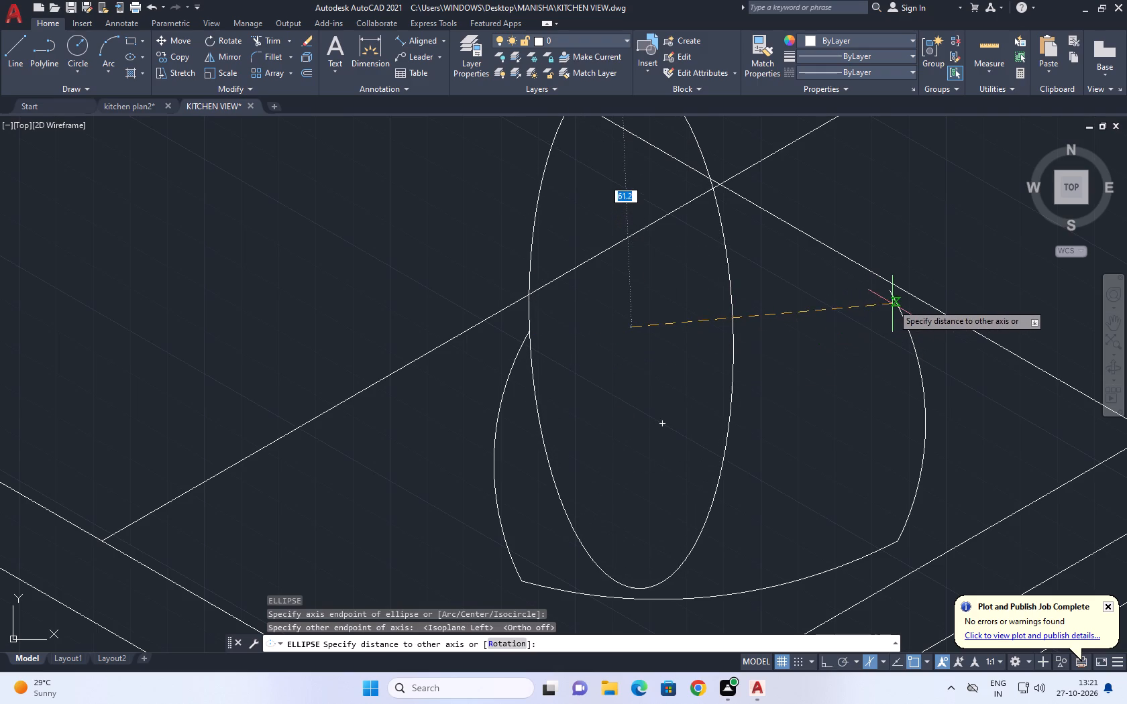
pyautogui.press('F5')
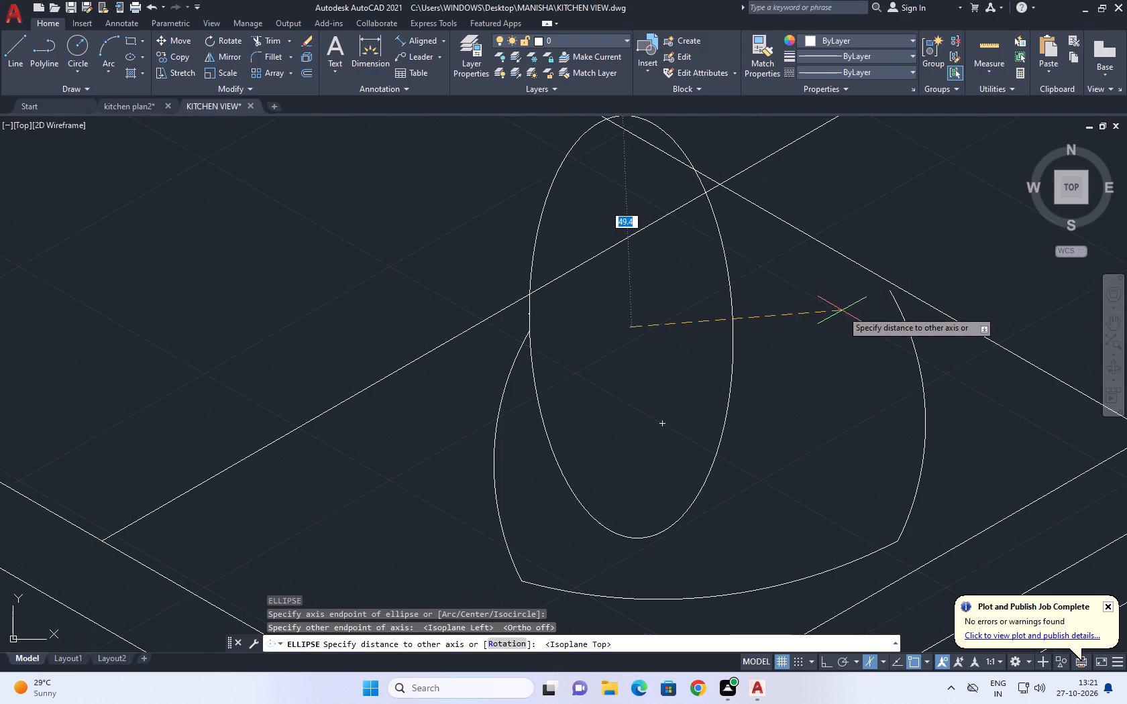
pyautogui.press('F5')
pyautogui.press('F5')
pyautogui.click(660, 331)
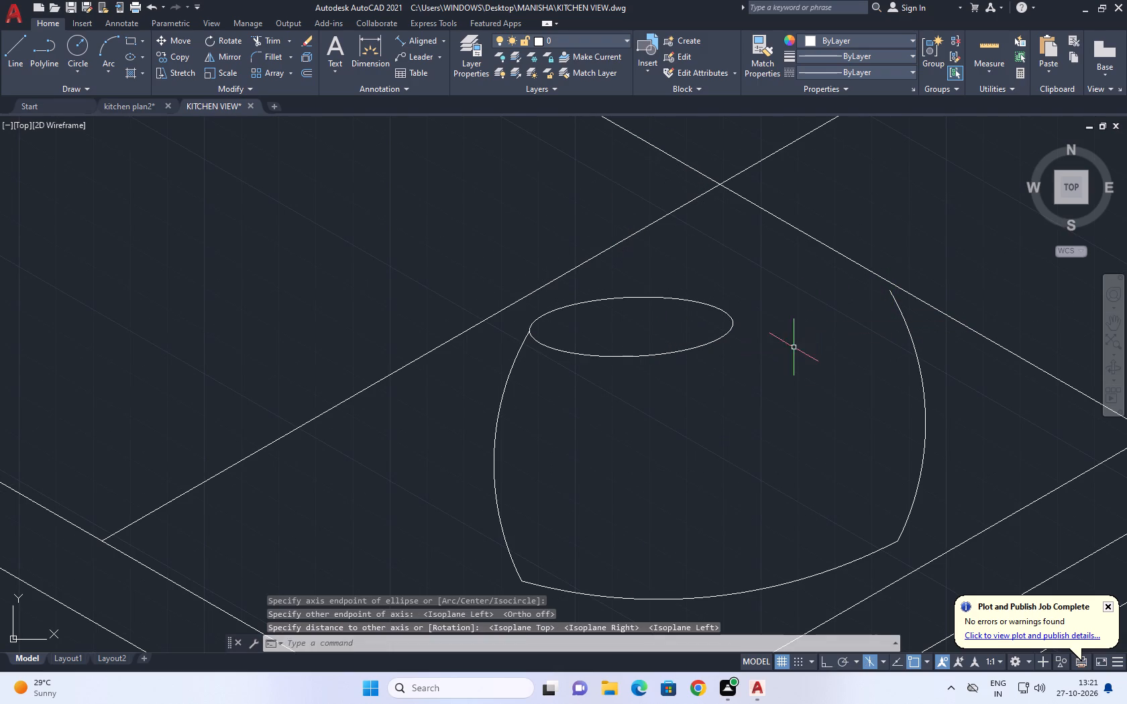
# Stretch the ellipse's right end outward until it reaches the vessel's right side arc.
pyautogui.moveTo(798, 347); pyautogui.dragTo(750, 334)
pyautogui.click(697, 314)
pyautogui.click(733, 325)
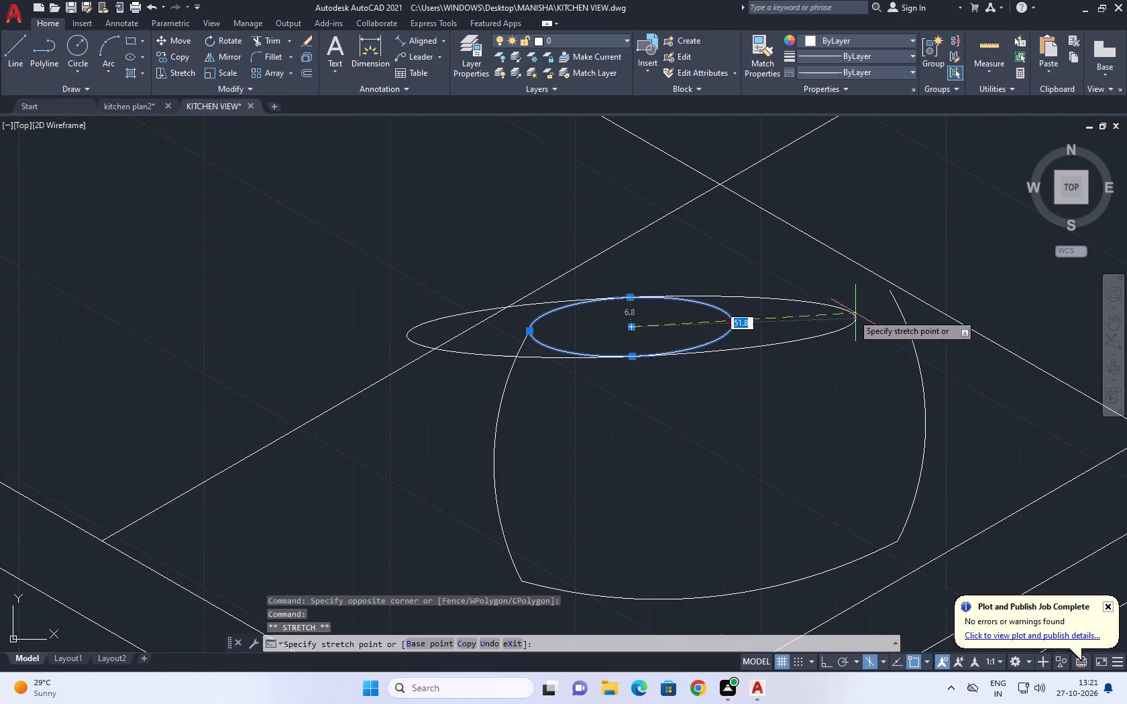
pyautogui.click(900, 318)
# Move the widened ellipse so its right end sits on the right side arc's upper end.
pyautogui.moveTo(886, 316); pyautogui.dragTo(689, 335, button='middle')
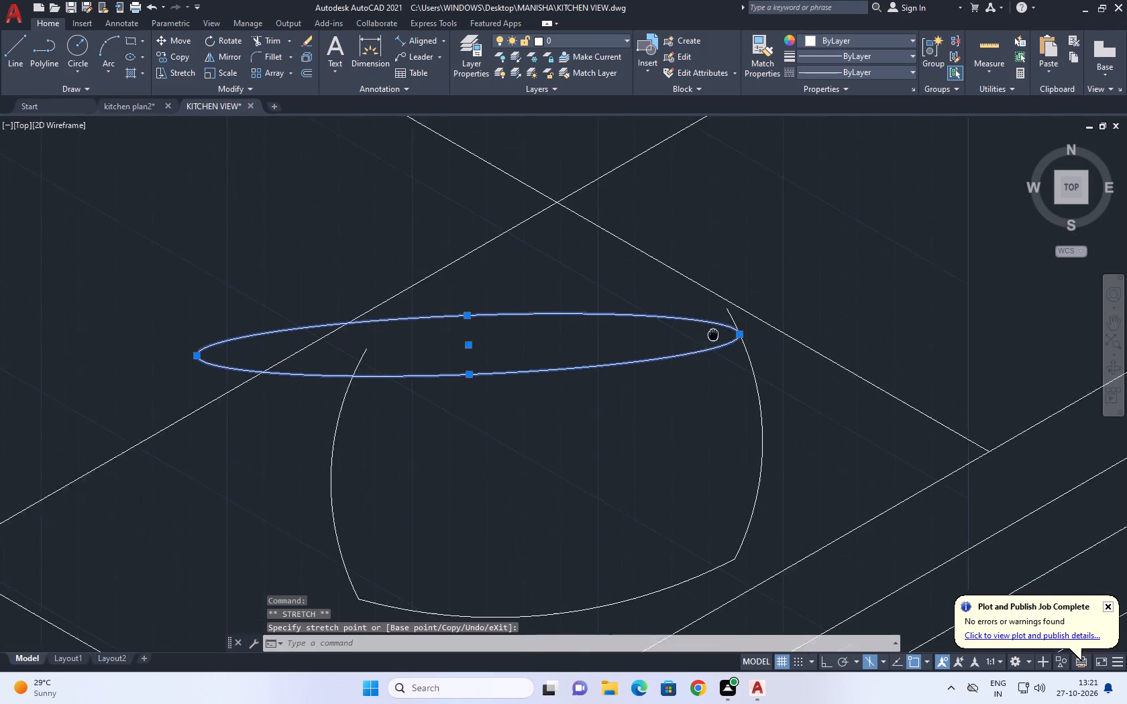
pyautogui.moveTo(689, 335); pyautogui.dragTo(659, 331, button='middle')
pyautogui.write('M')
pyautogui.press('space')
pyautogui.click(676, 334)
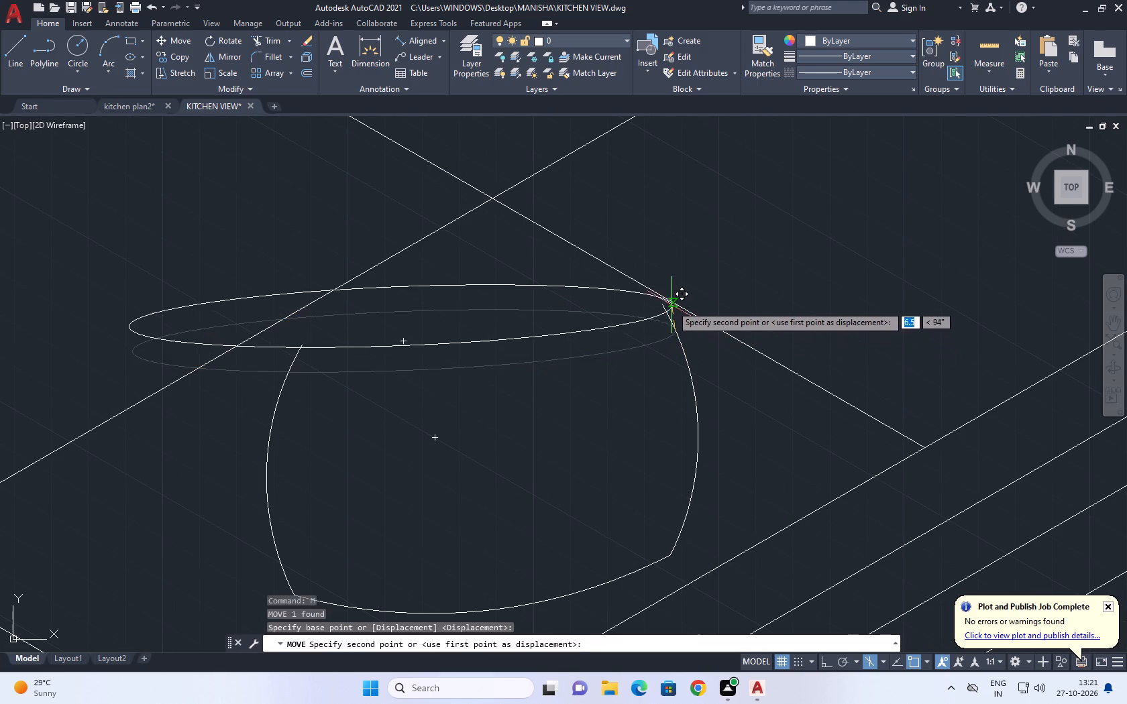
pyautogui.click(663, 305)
# Stretch the ellipse's left end inward to shorten its long half-axis to about 42.5 mm.
pyautogui.moveTo(563, 321); pyautogui.dragTo(692, 340, button='middle')
pyautogui.moveTo(697, 363); pyautogui.dragTo(680, 369)
pyautogui.click(604, 331)
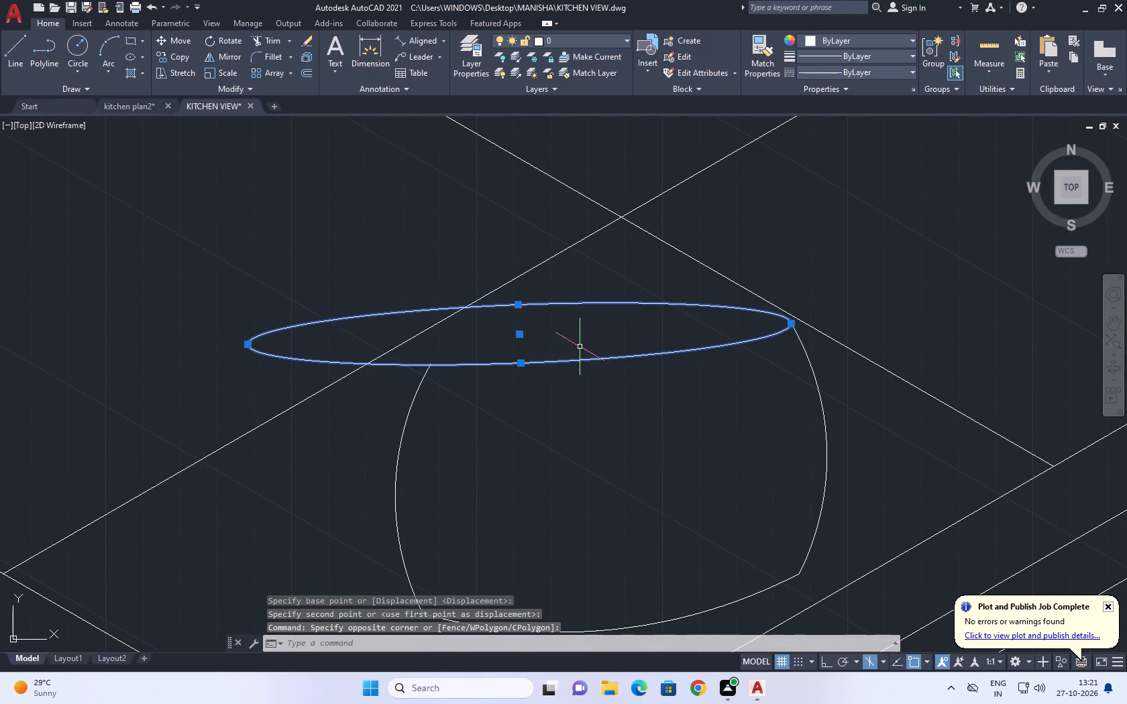
pyautogui.click(248, 345)
pyautogui.click(341, 356)
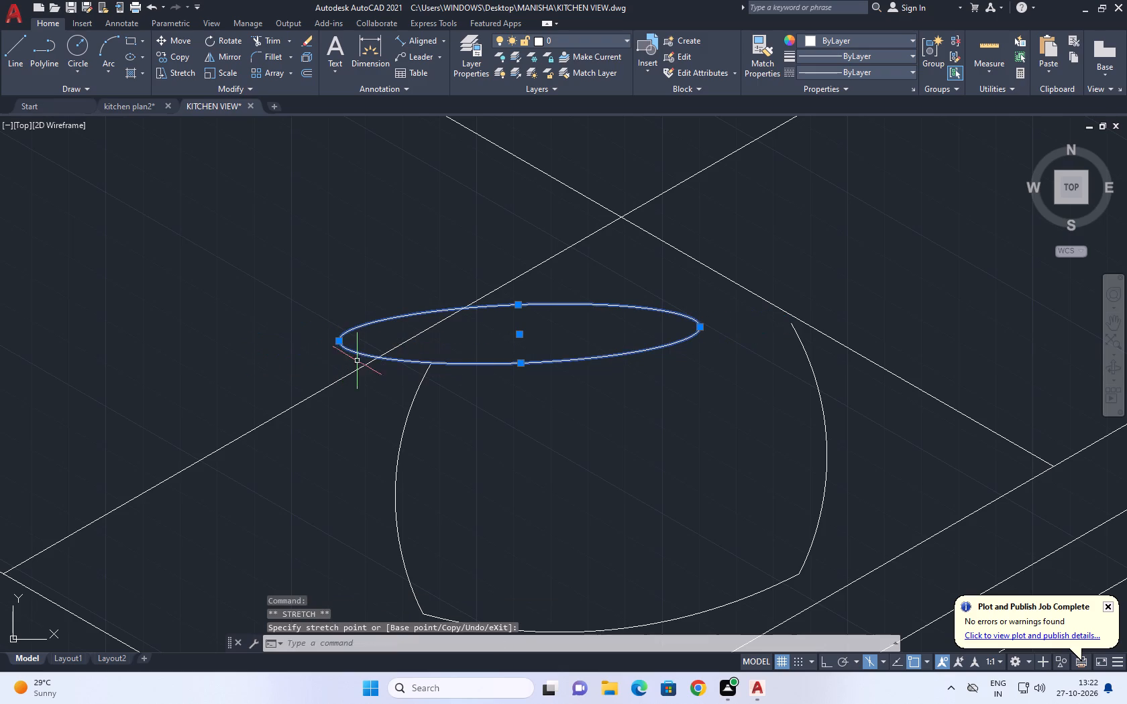
# Move the shortened ellipse by its right end onto the right side arc's upper end.
pyautogui.write('M')
pyautogui.press('space')
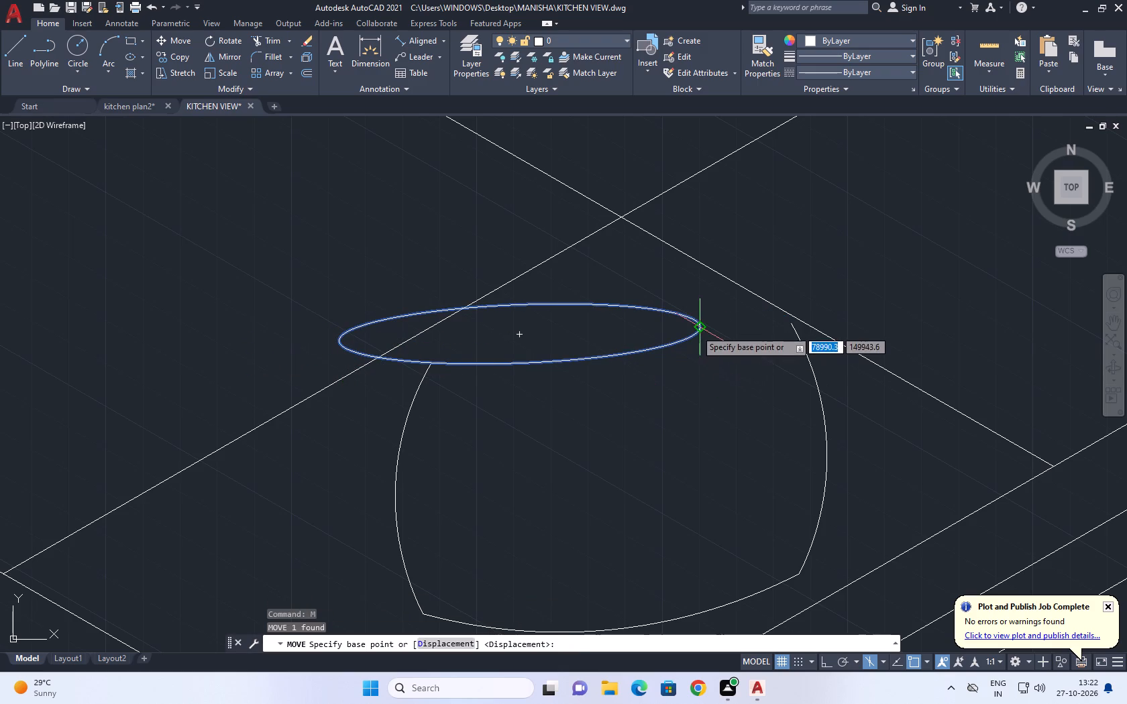
pyautogui.click(696, 329)
pyautogui.click(791, 320)
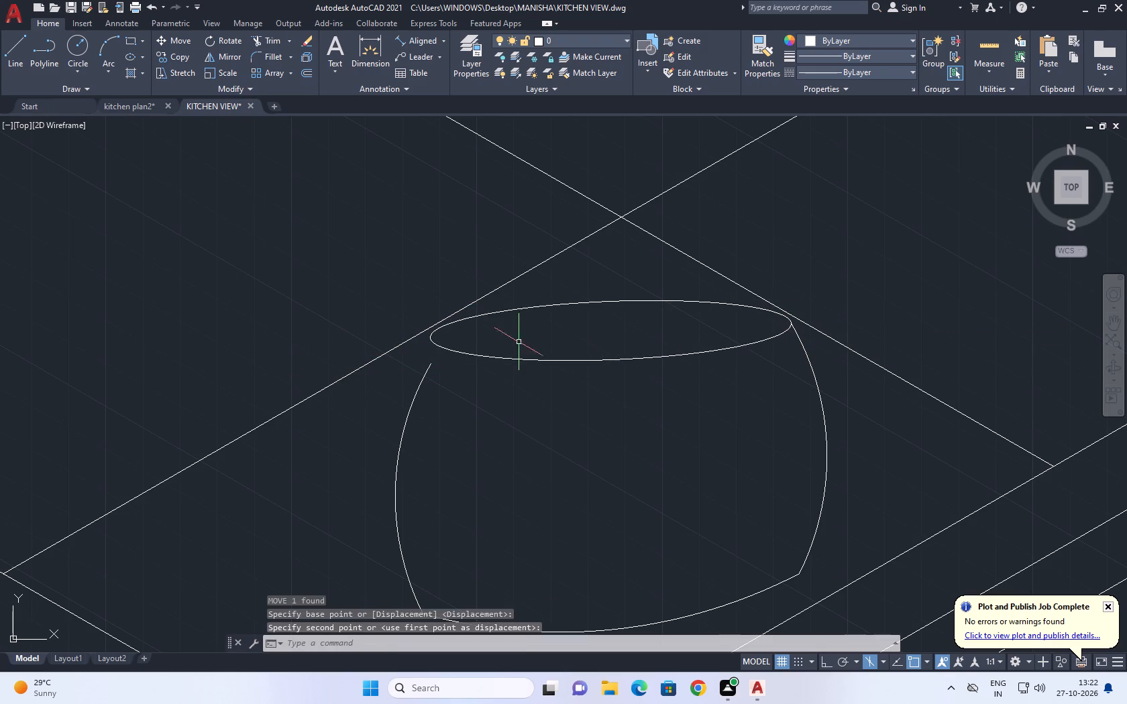
# Nudge the ellipse's left end slightly, stretch the left side arc's upper end to meet it, and clear the selection.
pyautogui.moveTo(498, 349); pyautogui.dragTo(493, 355)
pyautogui.click(470, 376)
pyautogui.click(431, 336)
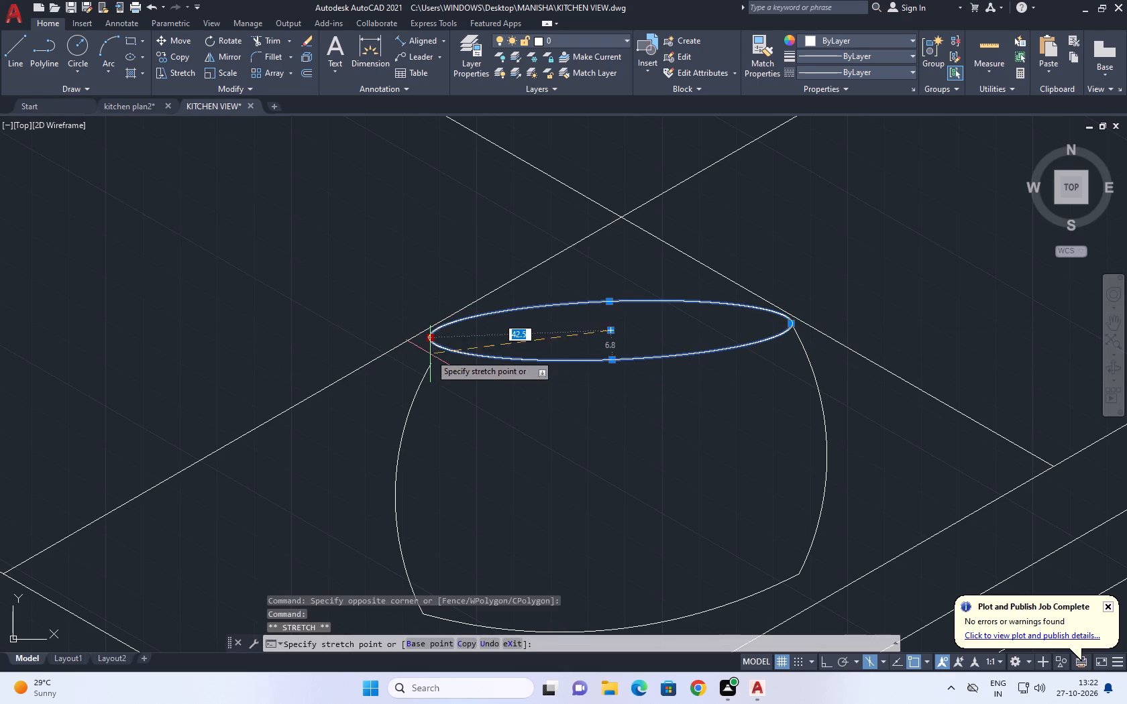
pyautogui.click(431, 362)
pyautogui.click(441, 373)
pyautogui.click(412, 367)
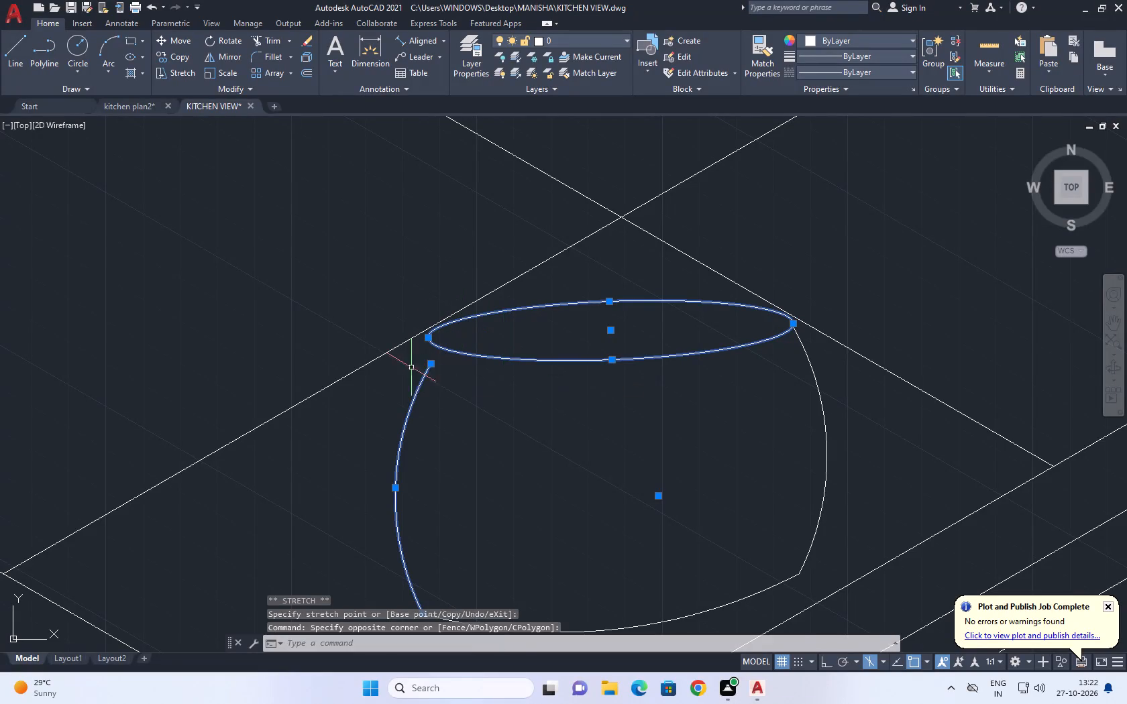
pyautogui.click(433, 363)
pyautogui.click(426, 335)
pyautogui.press('Escape')
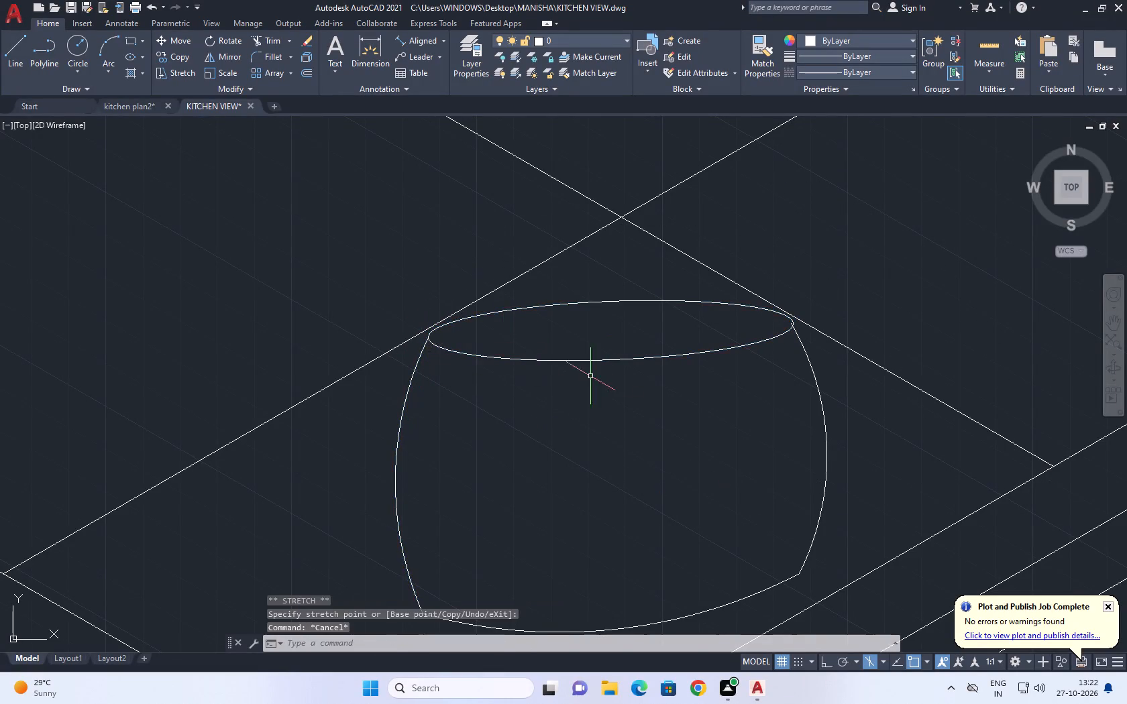
# Stretch the corner shared by the right side arc and bottom arc slightly downward, and clear the selection.
pyautogui.scroll(-2, 629, 388)
pyautogui.moveTo(672, 436); pyautogui.dragTo(670, 449, button='middle')
pyautogui.scroll(1, 691, 501)
pyautogui.moveTo(714, 449); pyautogui.dragTo(705, 452)
pyautogui.click(665, 462)
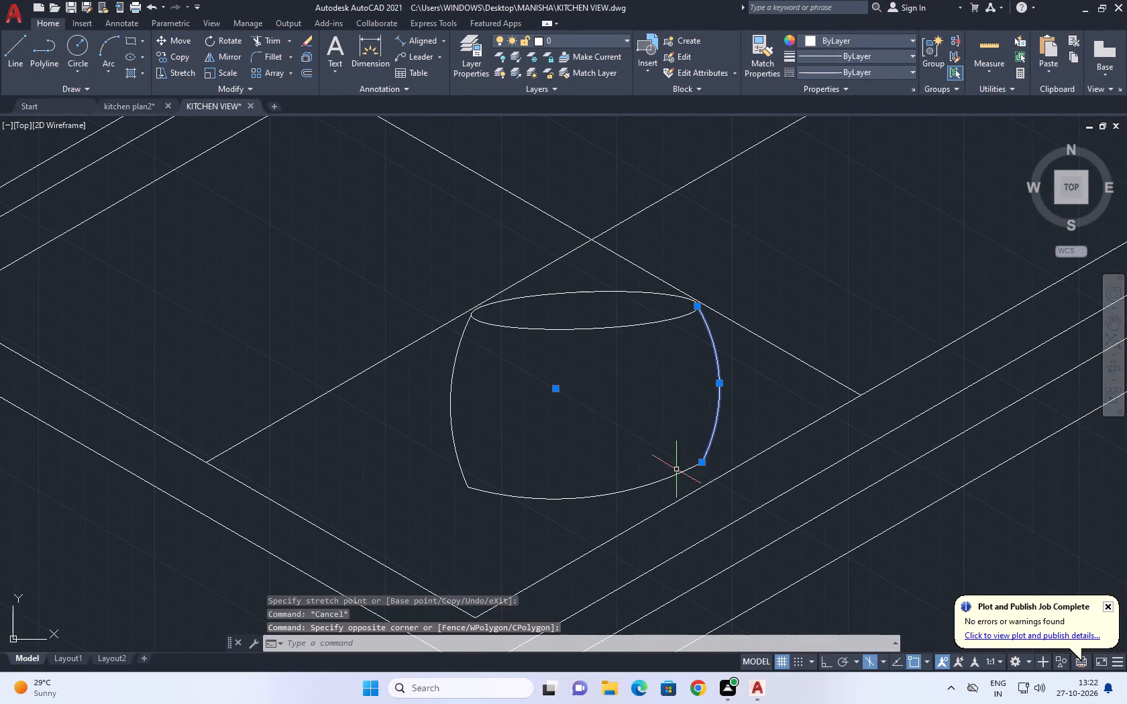
pyautogui.scroll(3, 690, 472)
pyautogui.click(717, 422)
pyautogui.click(652, 469)
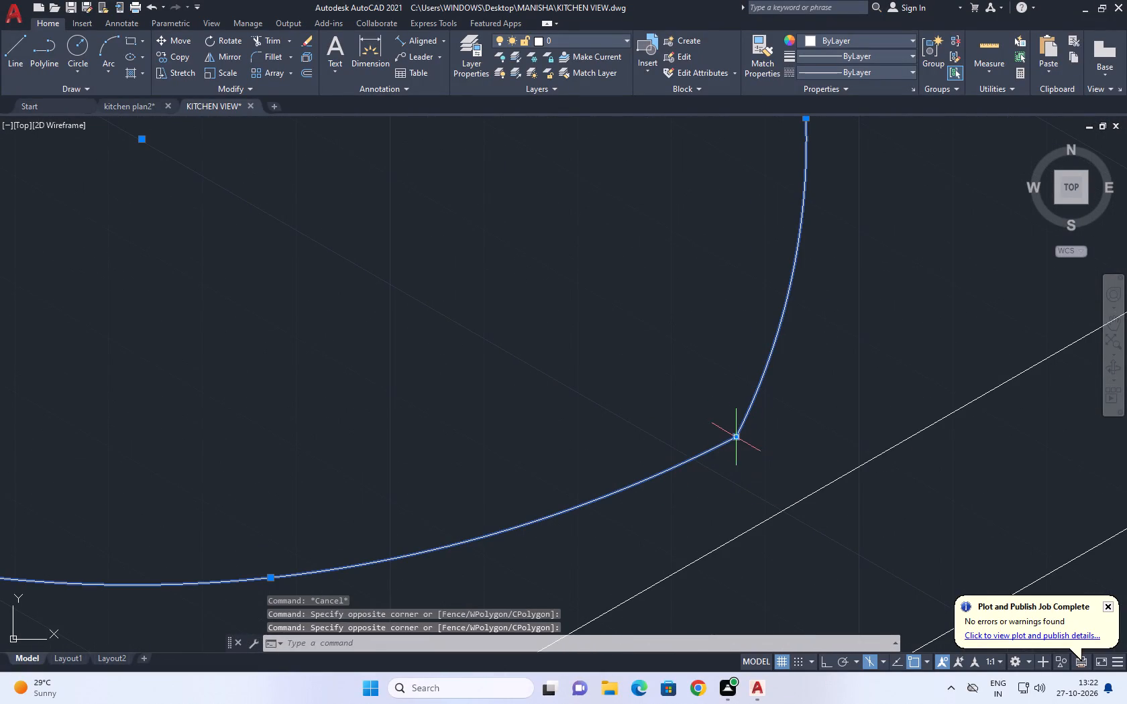
pyautogui.click(737, 433)
pyautogui.click(738, 446)
pyautogui.click(734, 434)
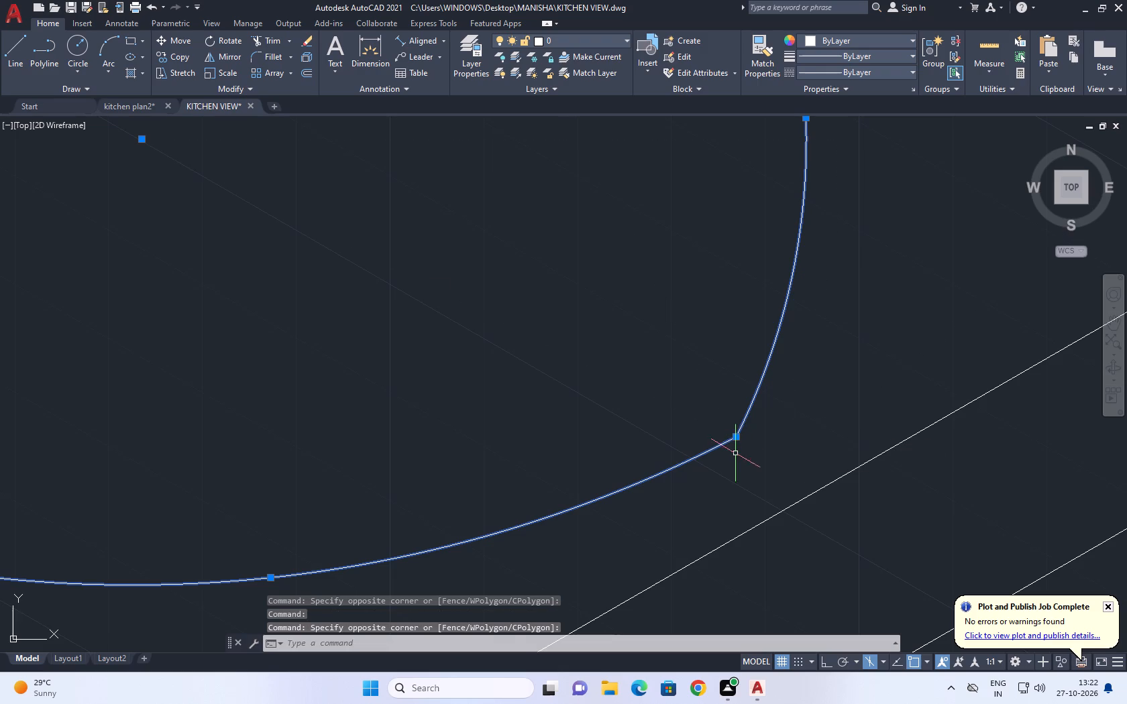
pyautogui.click(734, 435)
pyautogui.click(744, 459)
pyautogui.scroll(-5, 792, 434)
pyautogui.press('Escape')
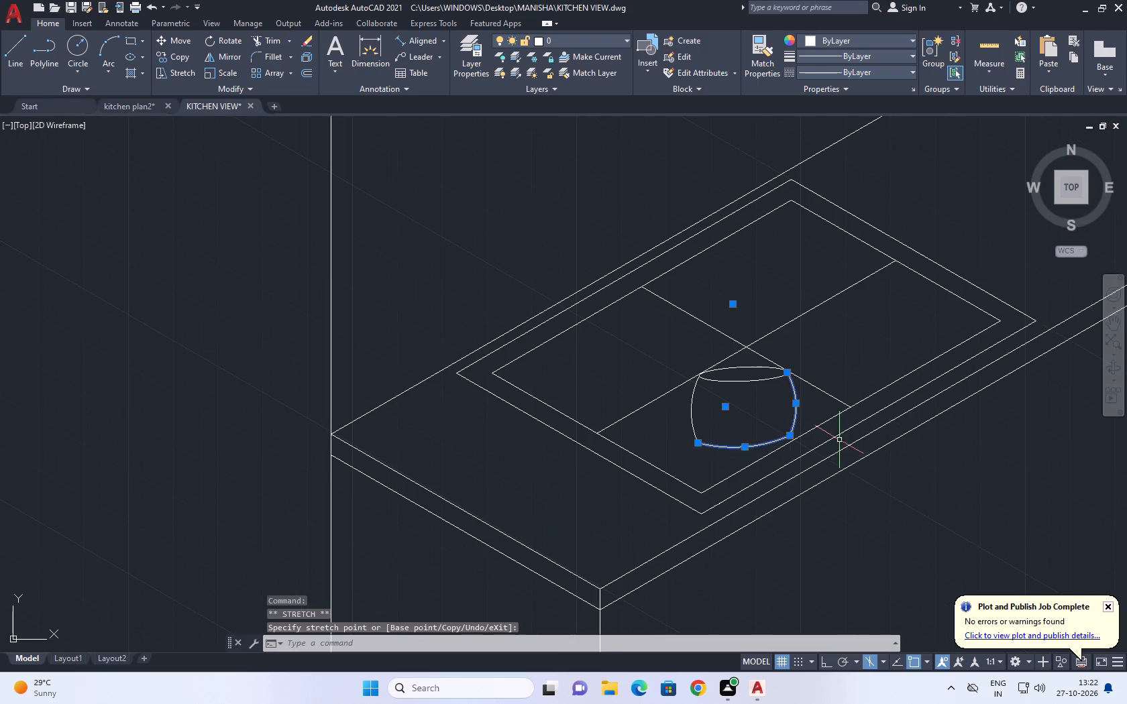
# Copy the vessel's top ellipse about 1.4 mm straight up to give the rim a second edge.
pyautogui.moveTo(775, 418); pyautogui.dragTo(724, 459, button='middle')
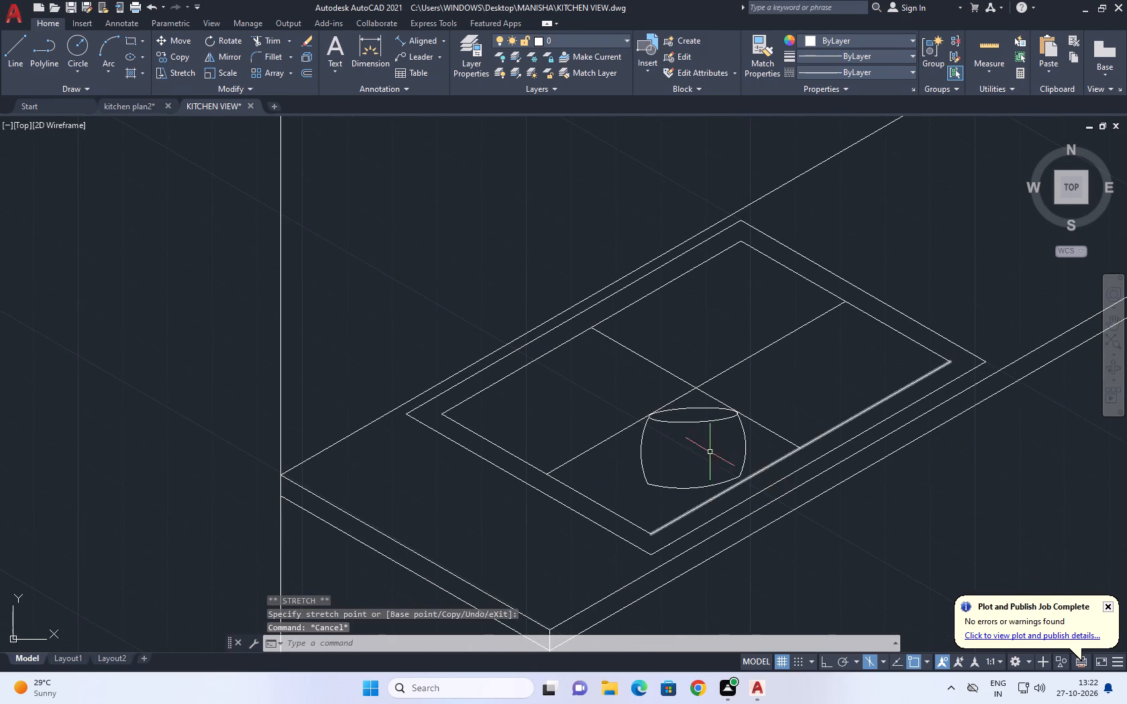
pyautogui.scroll(1, 692, 451)
pyautogui.moveTo(690, 451); pyautogui.dragTo(691, 485, button='middle')
pyautogui.moveTo(684, 426); pyautogui.dragTo(688, 473, button='middle')
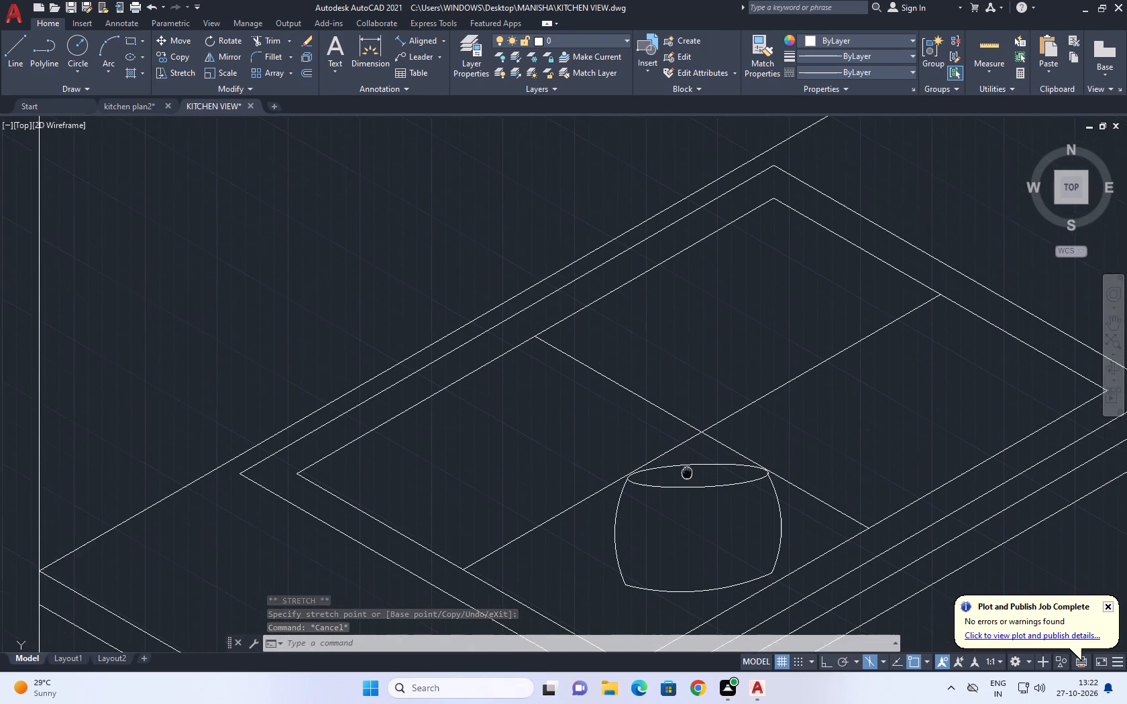
pyautogui.moveTo(688, 473); pyautogui.dragTo(702, 494, button='middle')
pyautogui.middleClick(702, 494)
pyautogui.scroll(2, 682, 497)
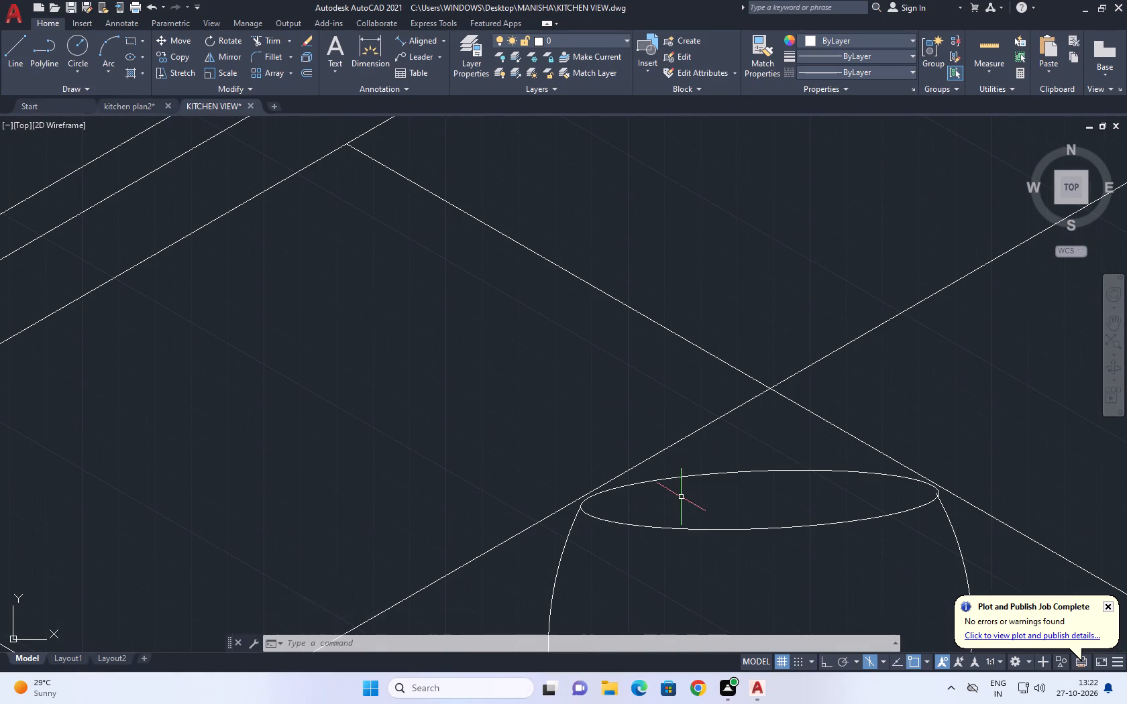
pyautogui.moveTo(707, 547); pyautogui.dragTo(675, 528)
pyautogui.click(656, 504)
pyautogui.write('CO')
pyautogui.press('space')
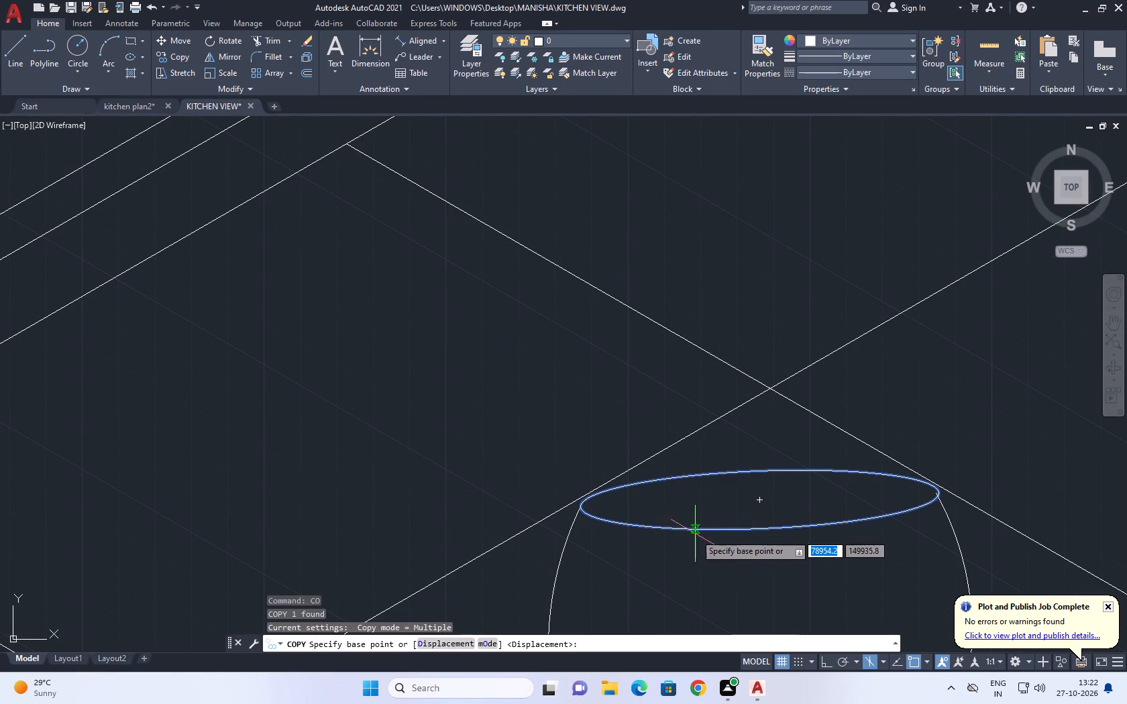
pyautogui.scroll(1, 696, 535)
pyautogui.click(702, 532)
pyautogui.click(704, 518)
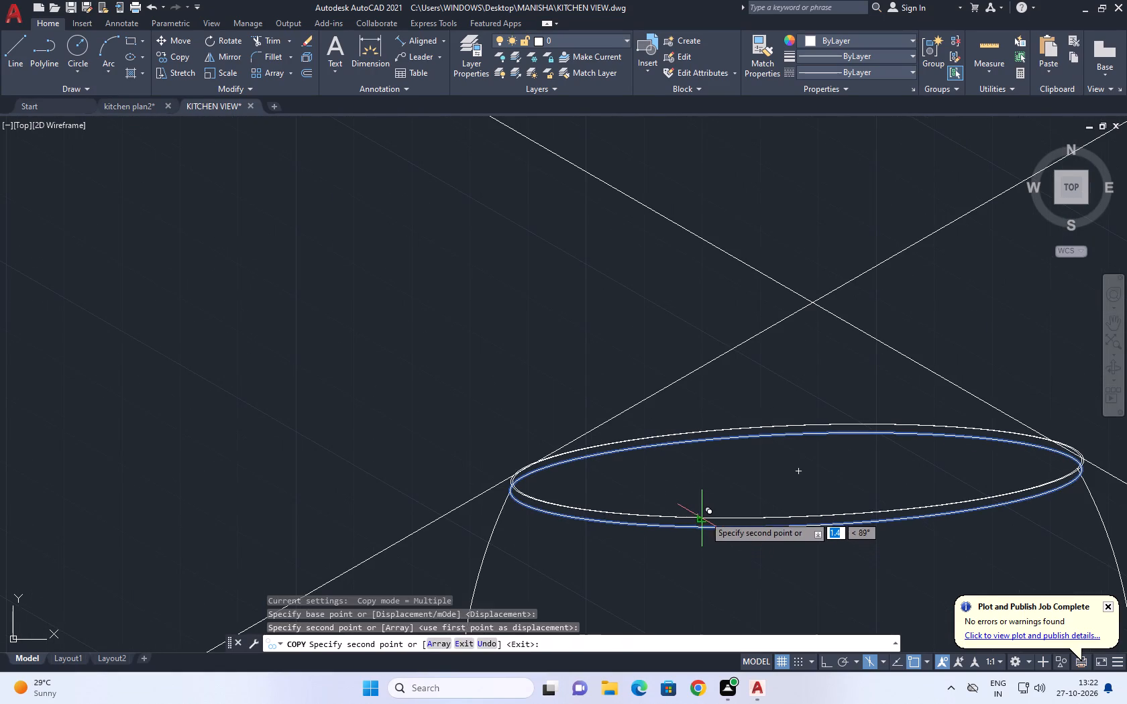
pyautogui.press('Escape')
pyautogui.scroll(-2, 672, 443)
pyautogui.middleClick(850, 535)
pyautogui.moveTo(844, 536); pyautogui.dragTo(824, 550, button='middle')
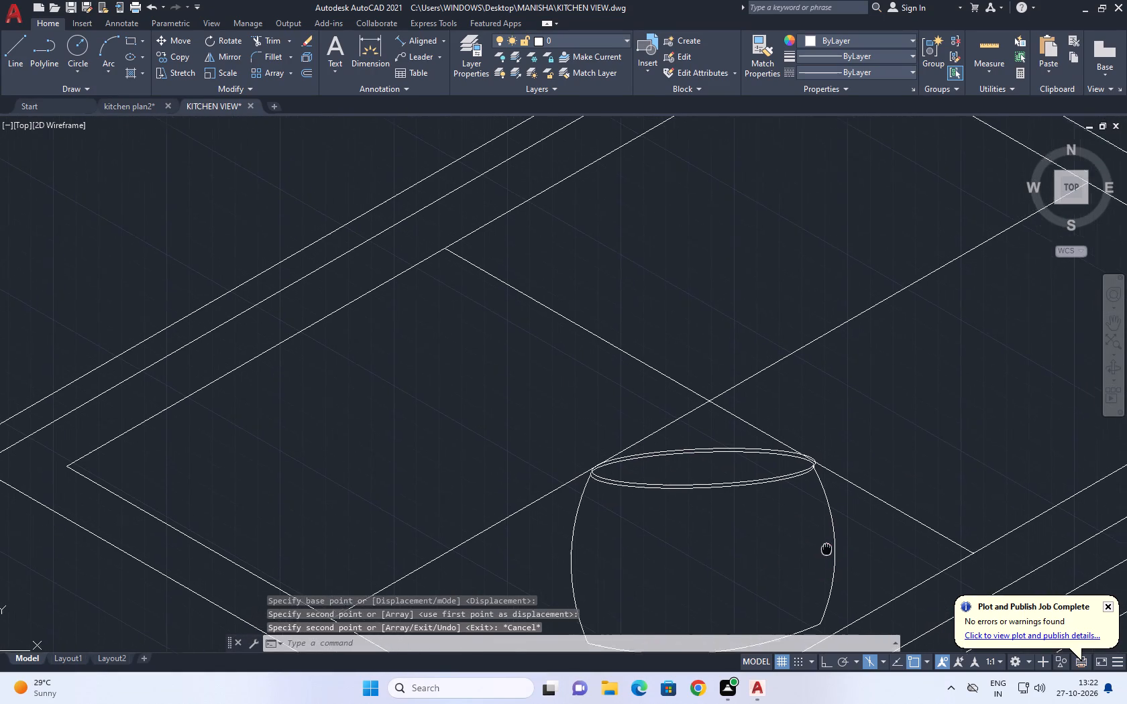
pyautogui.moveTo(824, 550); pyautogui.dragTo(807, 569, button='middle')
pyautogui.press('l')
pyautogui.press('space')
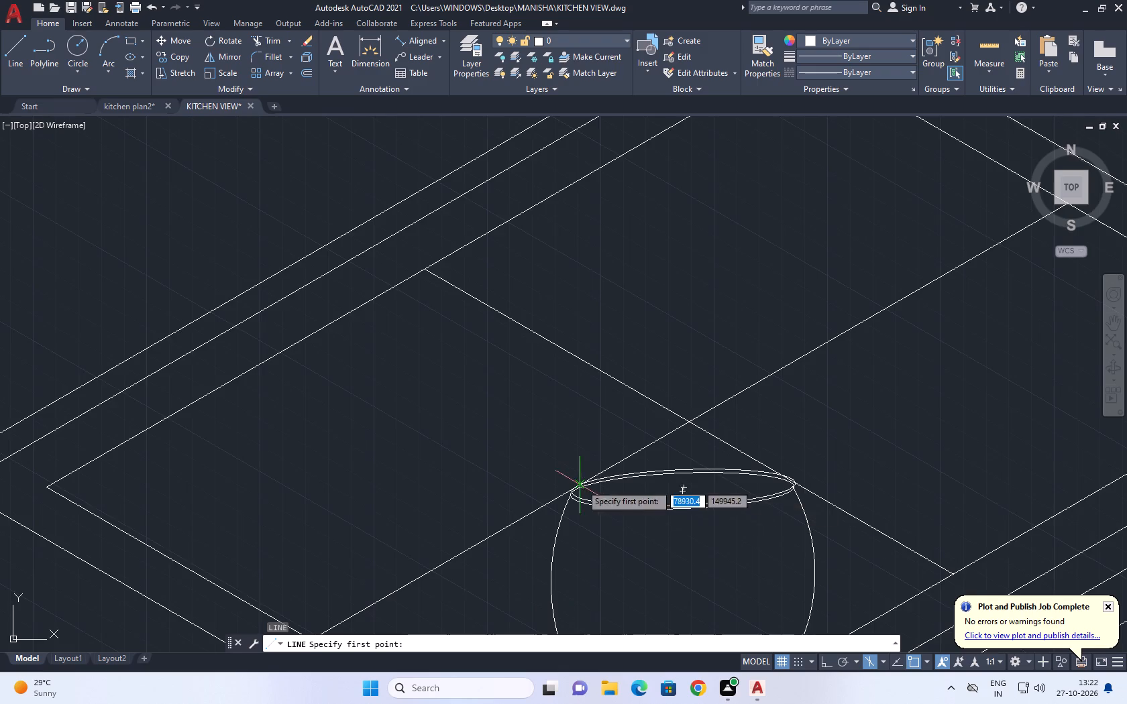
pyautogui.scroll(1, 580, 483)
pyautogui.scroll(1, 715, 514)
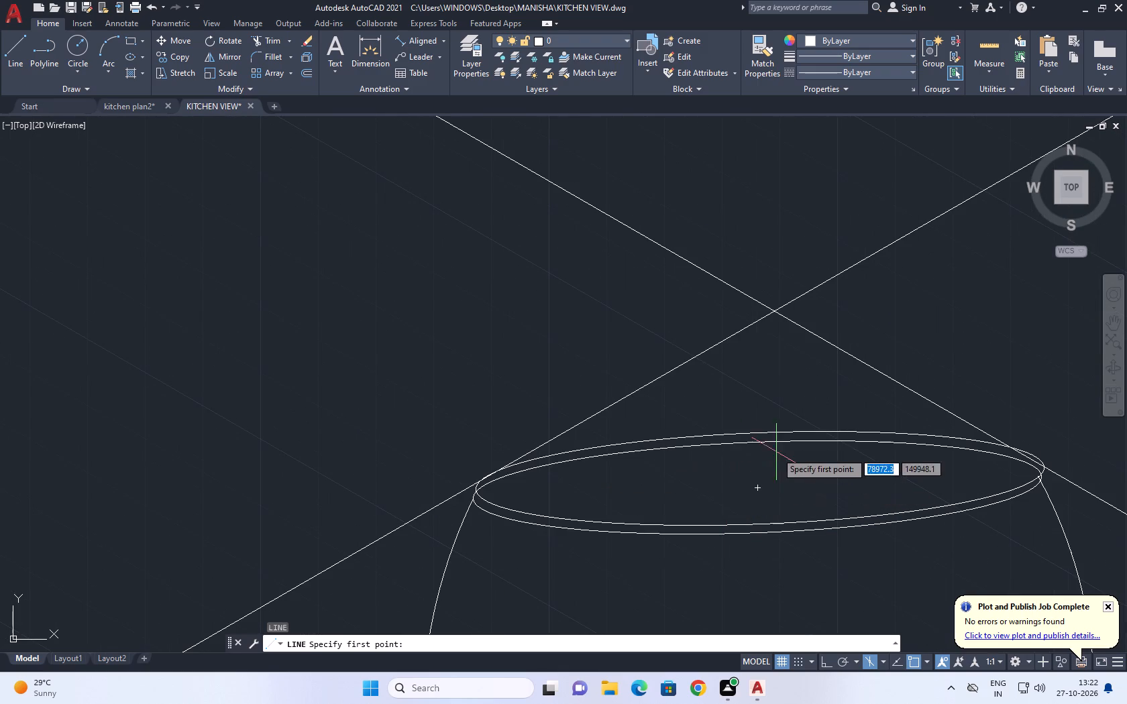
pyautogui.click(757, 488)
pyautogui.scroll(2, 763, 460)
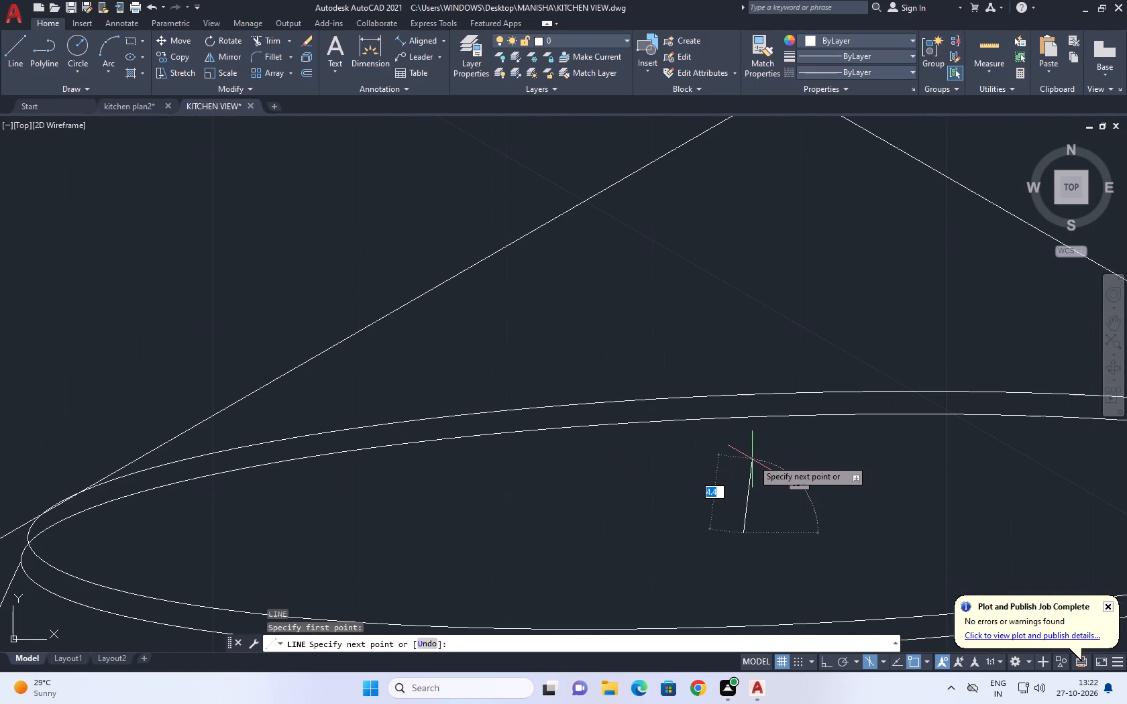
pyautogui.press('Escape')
# Draw three connected arcs from the ellipse's centre as a knob's left, top and right sides, about 7 mm wide and 4.4 mm tall.
pyautogui.press('a')
pyautogui.press('space')
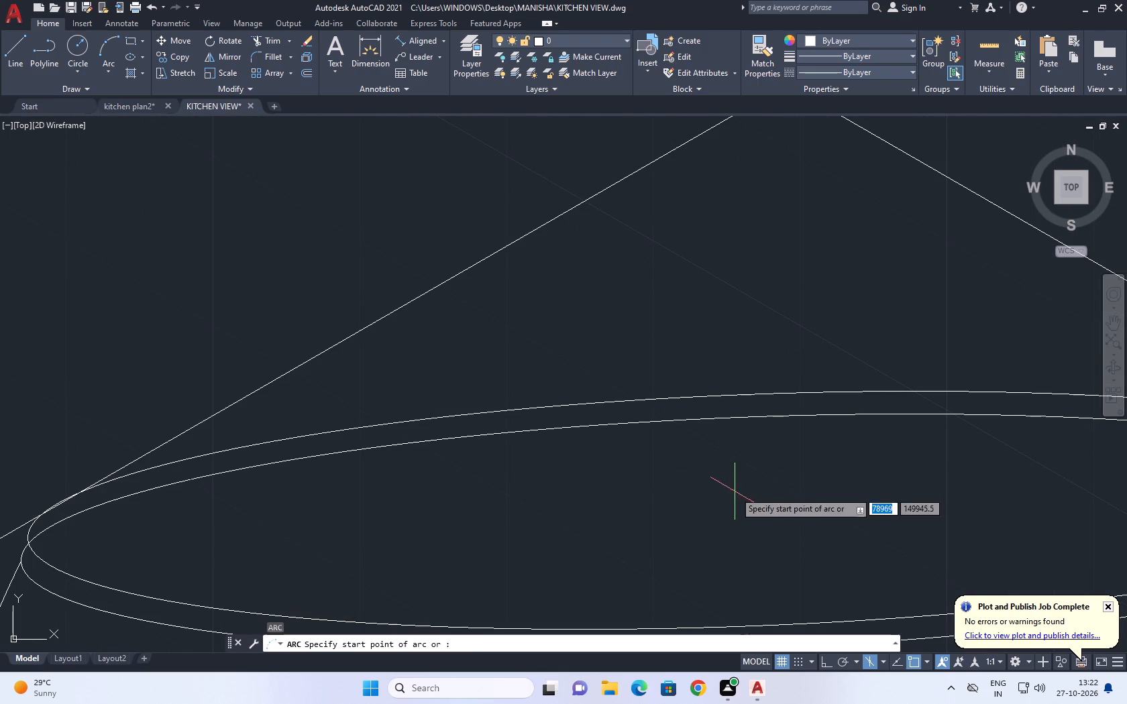
pyautogui.click(740, 536)
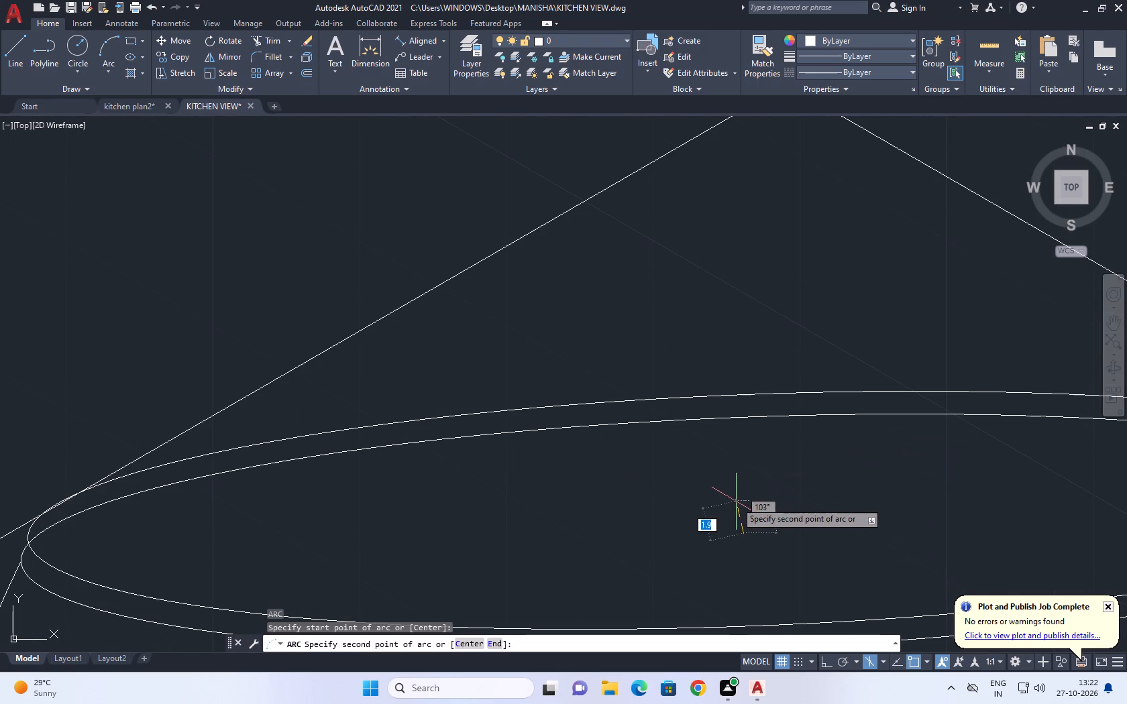
pyautogui.click(737, 494)
pyautogui.click(749, 458)
pyautogui.press('space')
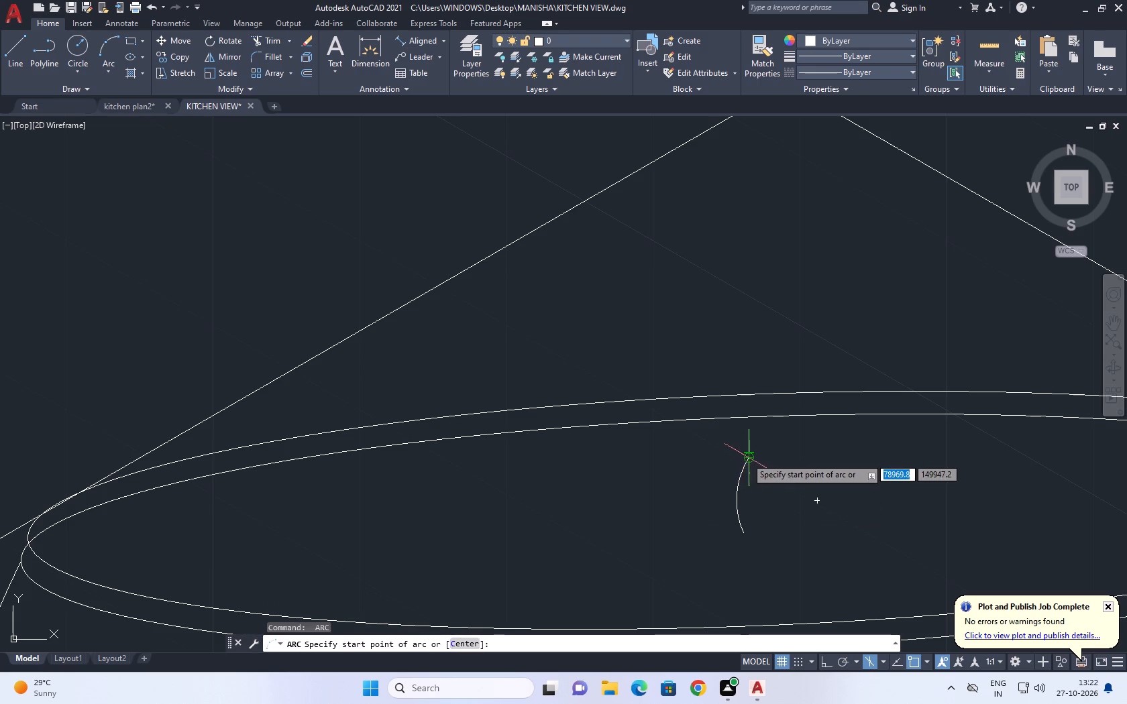
pyautogui.moveTo(746, 457); pyautogui.dragTo(752, 458)
pyautogui.click(814, 449)
pyautogui.click(866, 457)
pyautogui.press('space')
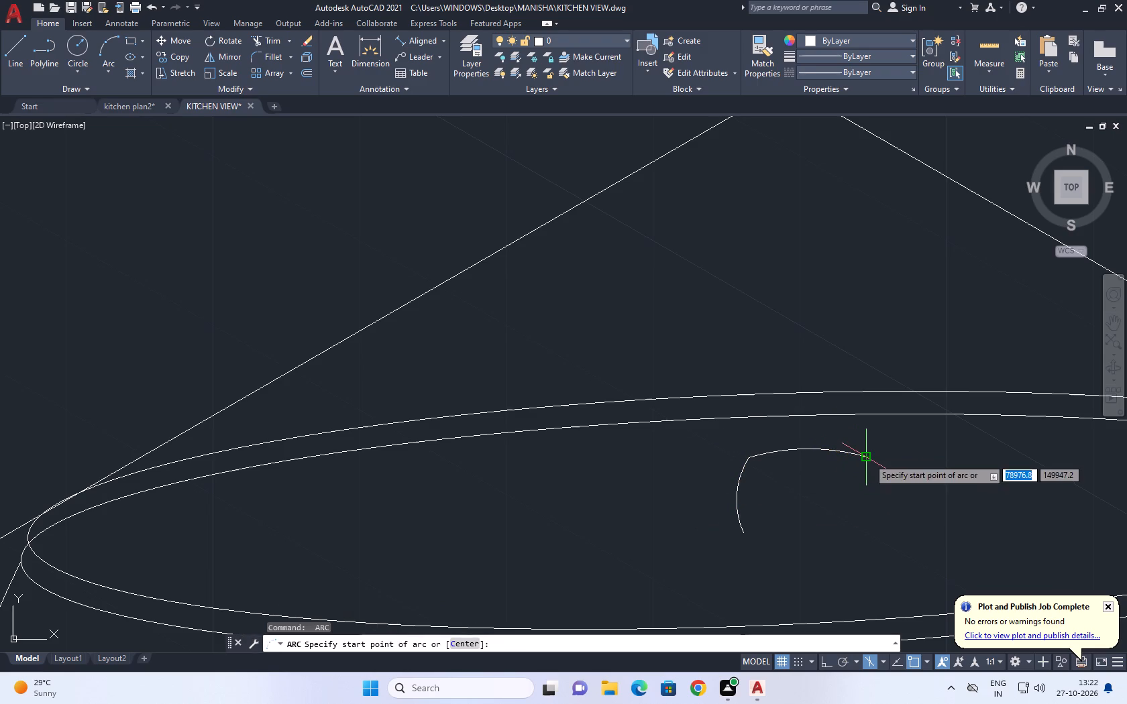
pyautogui.click(868, 458)
pyautogui.click(865, 489)
pyautogui.click(862, 532)
# Stretch the knob's right arc at its midpoint to bow it outward to a radius of about 7 mm.
pyautogui.moveTo(869, 501); pyautogui.dragTo(859, 501)
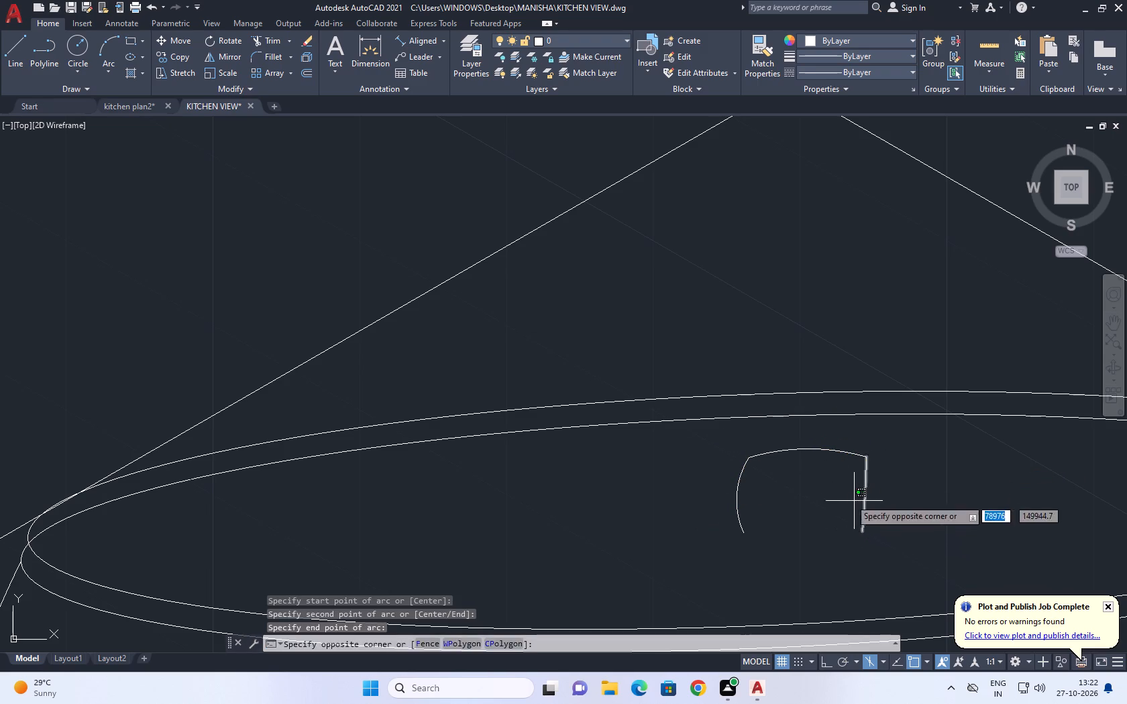
pyautogui.click(845, 497)
pyautogui.click(864, 495)
pyautogui.click(879, 493)
pyautogui.press('Escape')
pyautogui.moveTo(851, 493); pyautogui.dragTo(761, 405, button='middle')
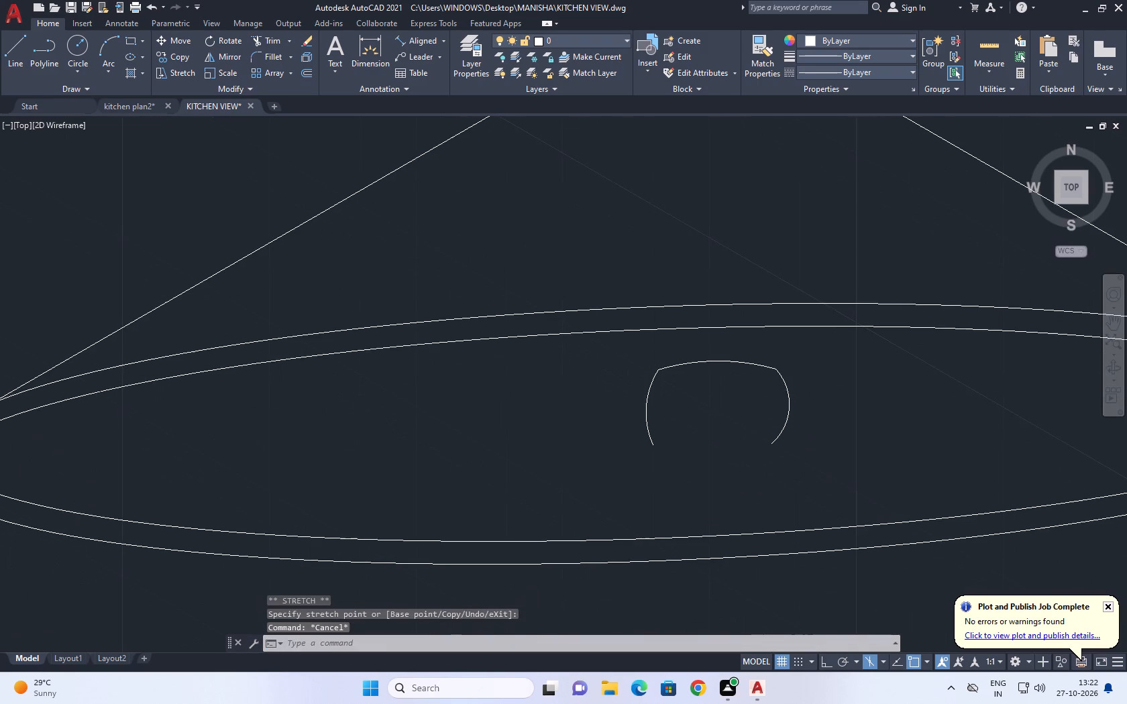
pyautogui.moveTo(824, 420); pyautogui.dragTo(796, 410)
pyautogui.click(787, 406)
pyautogui.click(790, 407)
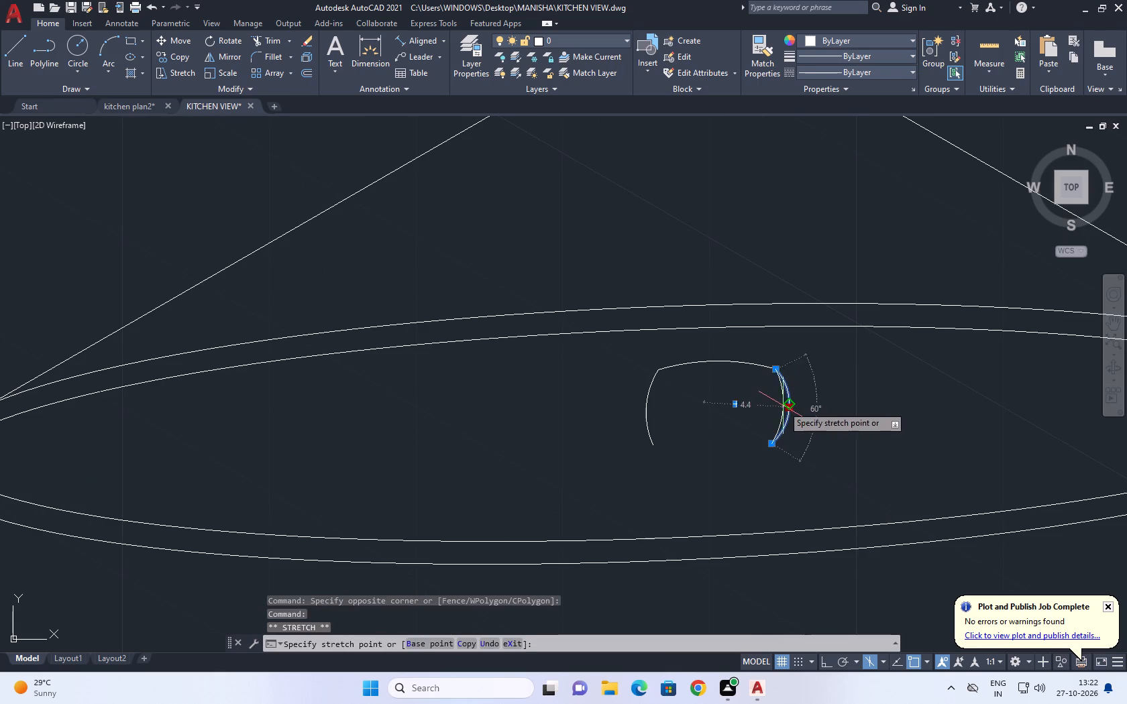
pyautogui.click(782, 406)
pyautogui.click(788, 406)
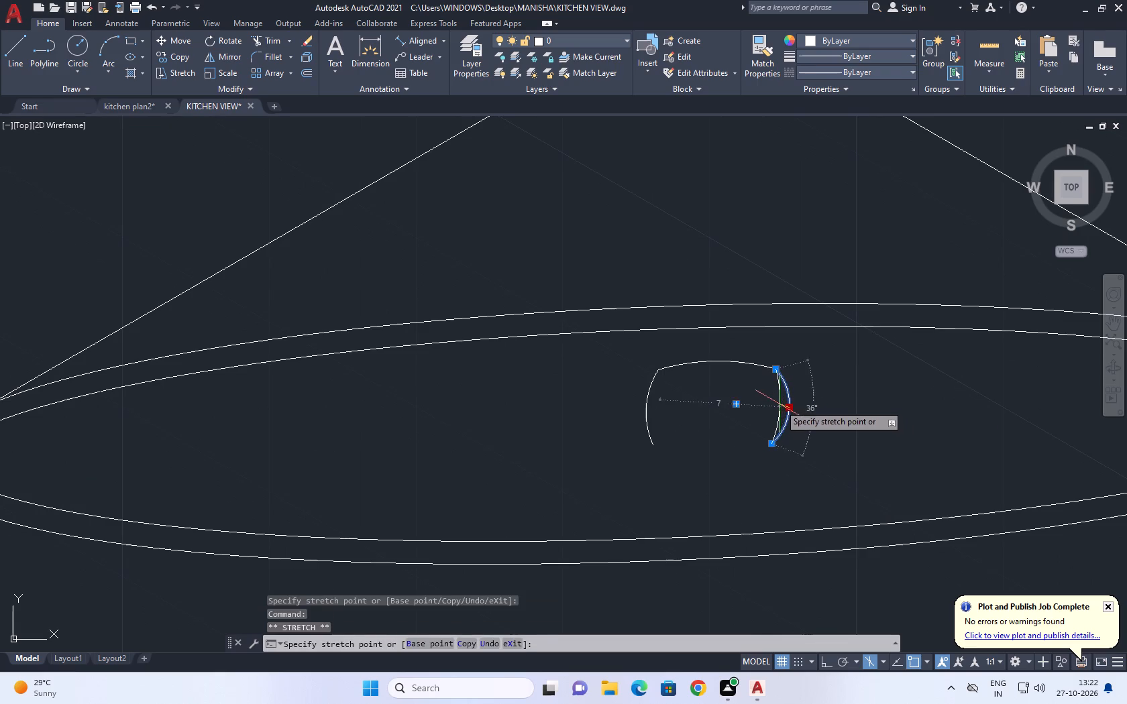
pyautogui.click(780, 404)
pyautogui.press('Escape')
# Close the knob outline with a nearly flat bottom arc between the lower ends of its side arcs.
pyautogui.press('space')
pyautogui.click(647, 440)
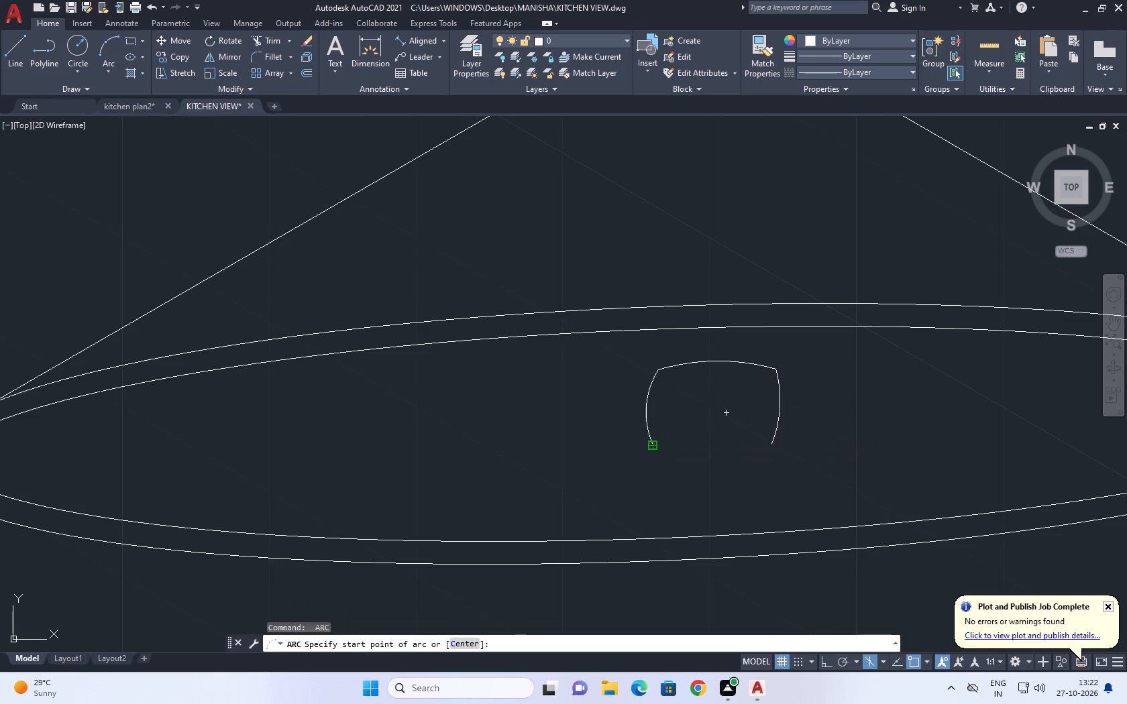
pyautogui.click(706, 447)
pyautogui.click(773, 444)
pyautogui.press('Escape')
pyautogui.scroll(-3, 837, 329)
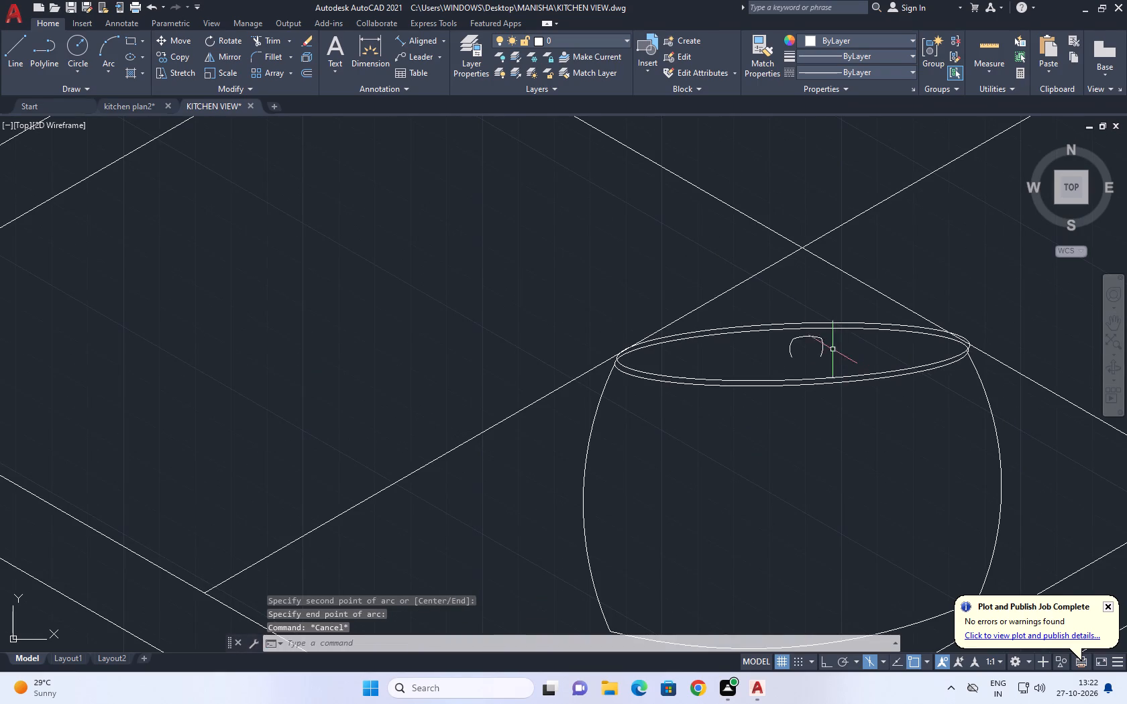
pyautogui.press('space')
pyautogui.scroll(2, 788, 353)
pyautogui.press('Escape')
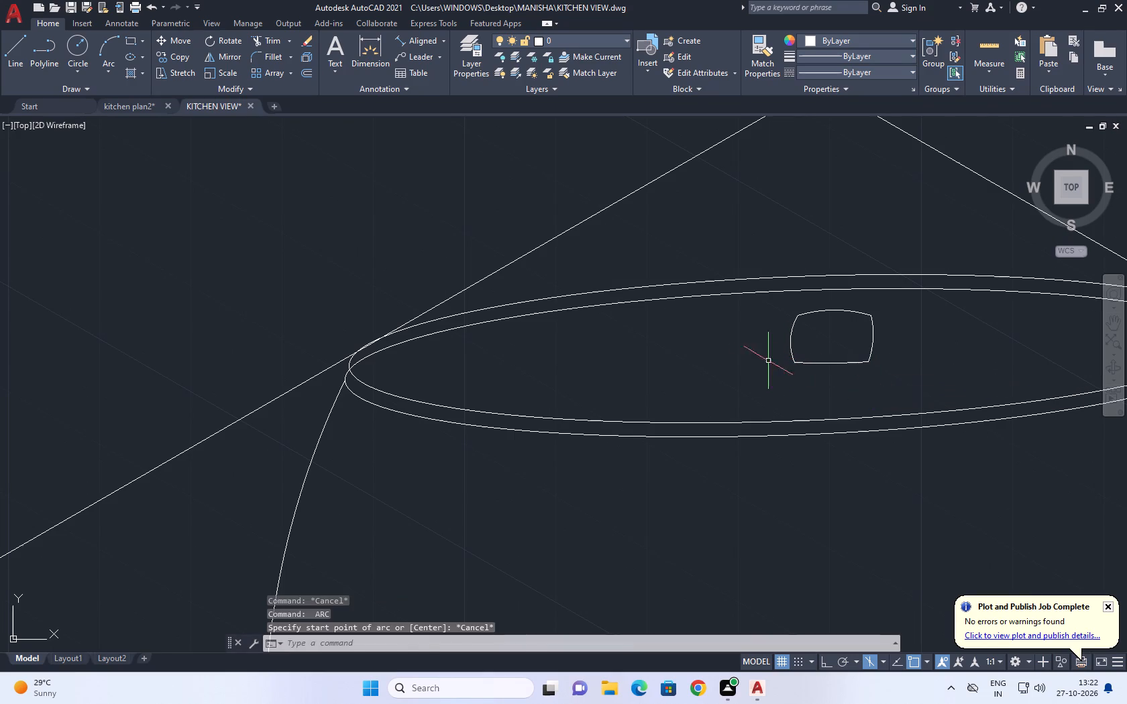
# Move the four-arc knob outline up about 7 mm so its lower-left corner sits on the back edge of the lower rim ellipse.
pyautogui.click(898, 330)
pyautogui.click(792, 365)
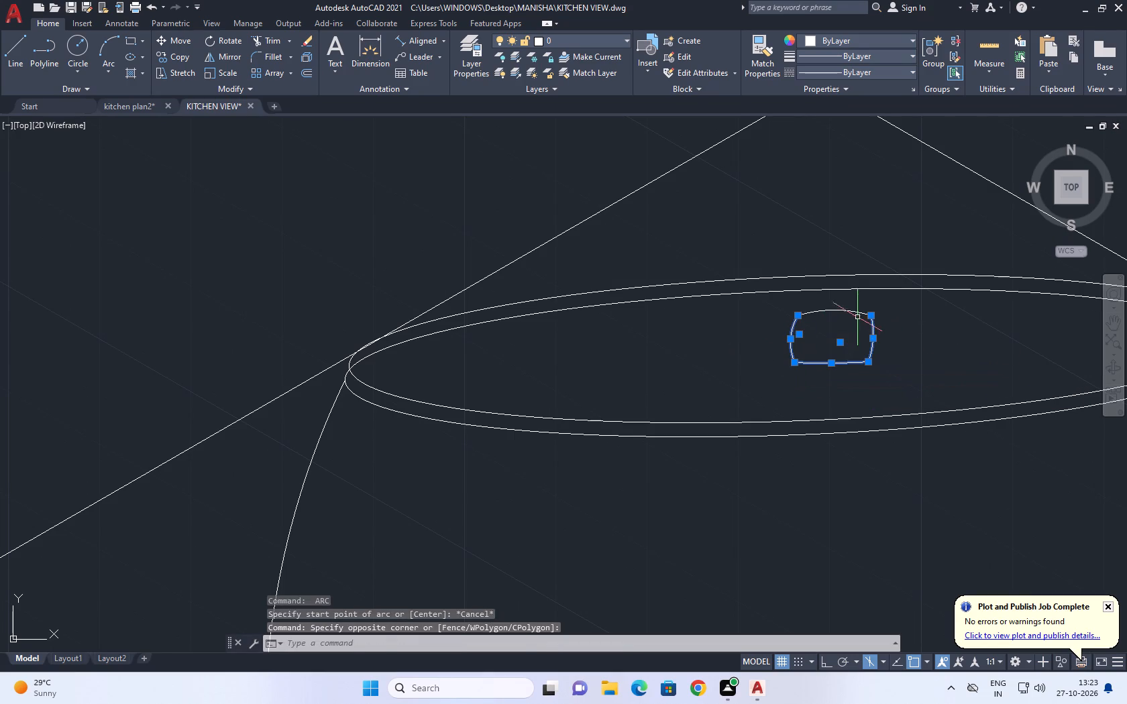
pyautogui.click(857, 317)
pyautogui.click(823, 306)
pyautogui.moveTo(826, 321); pyautogui.dragTo(821, 365, button='middle')
pyautogui.write('M')
pyautogui.press('space')
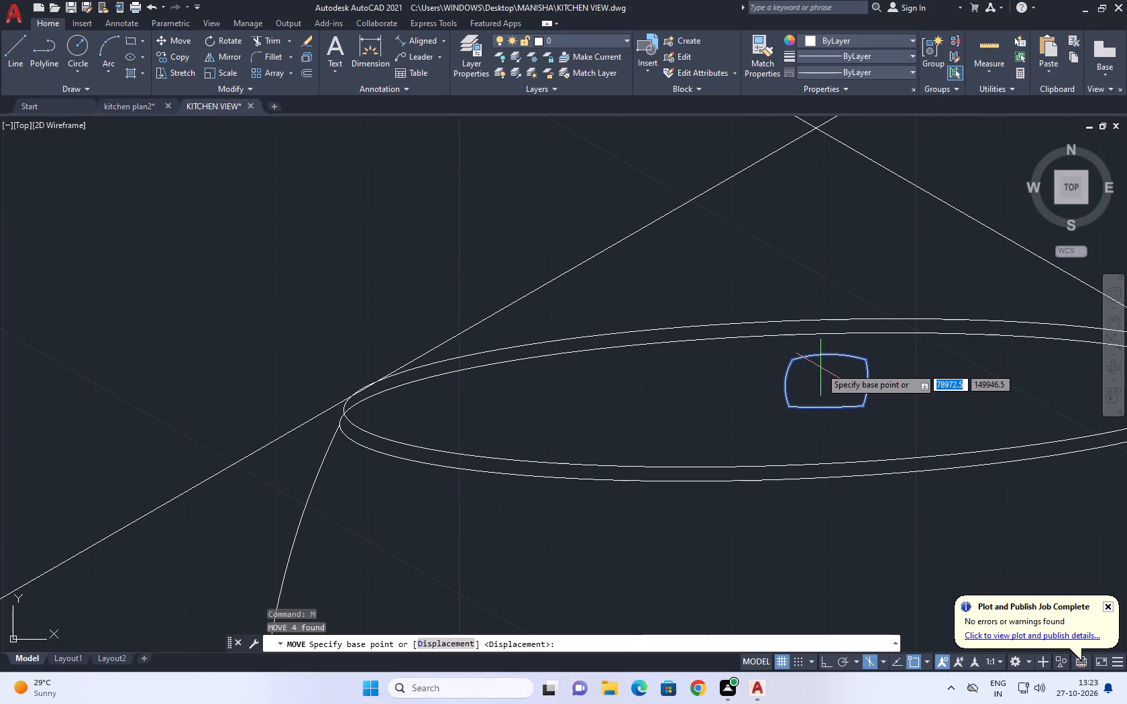
pyautogui.click(785, 406)
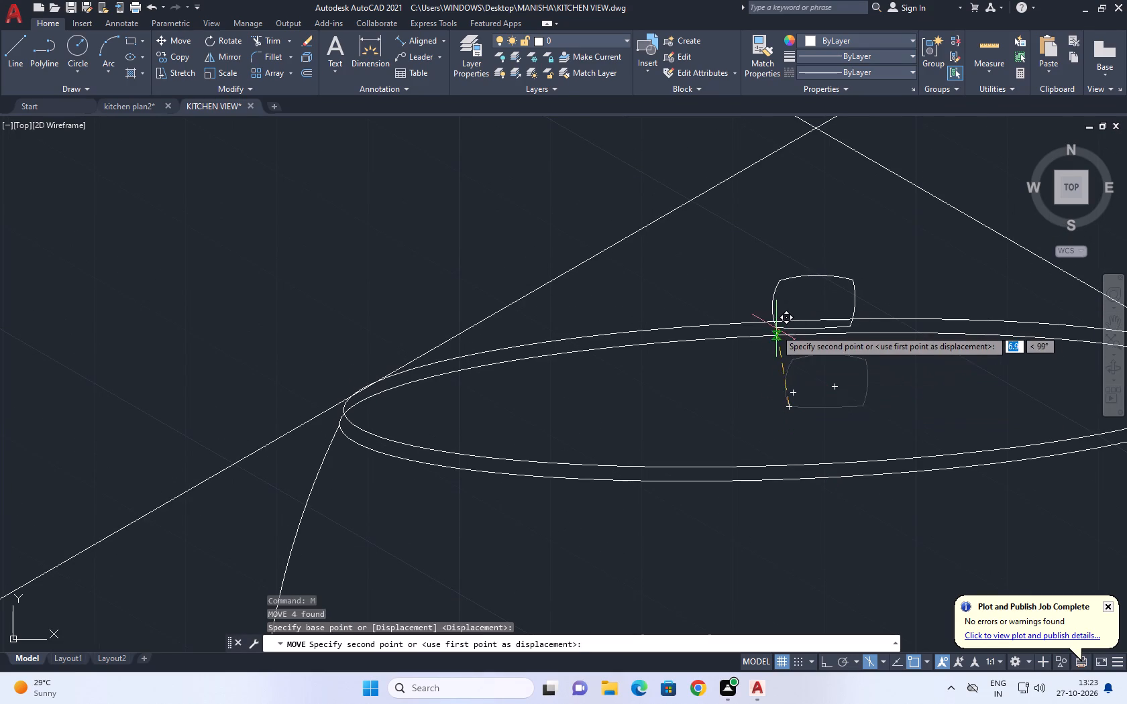
pyautogui.click(757, 333)
# Delete the knob's nearly flat bottom arc.
pyautogui.scroll(2, 839, 316)
pyautogui.scroll(1, 685, 373)
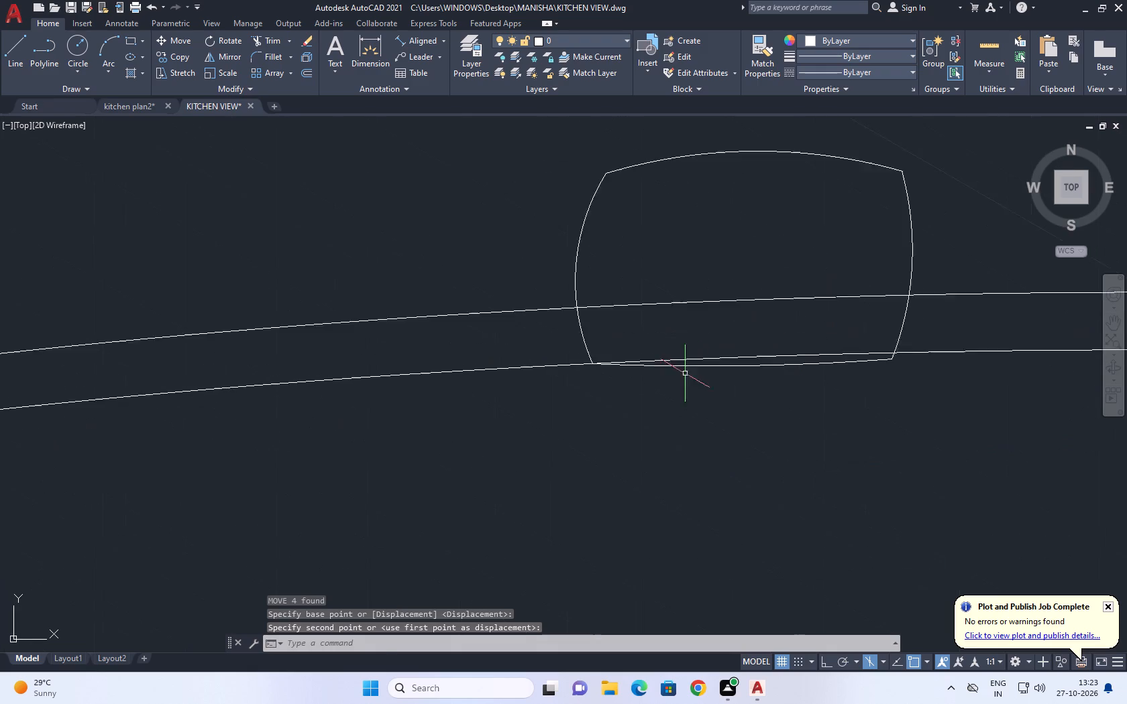
pyautogui.scroll(1, 685, 373)
pyautogui.click(772, 361)
pyautogui.click(751, 378)
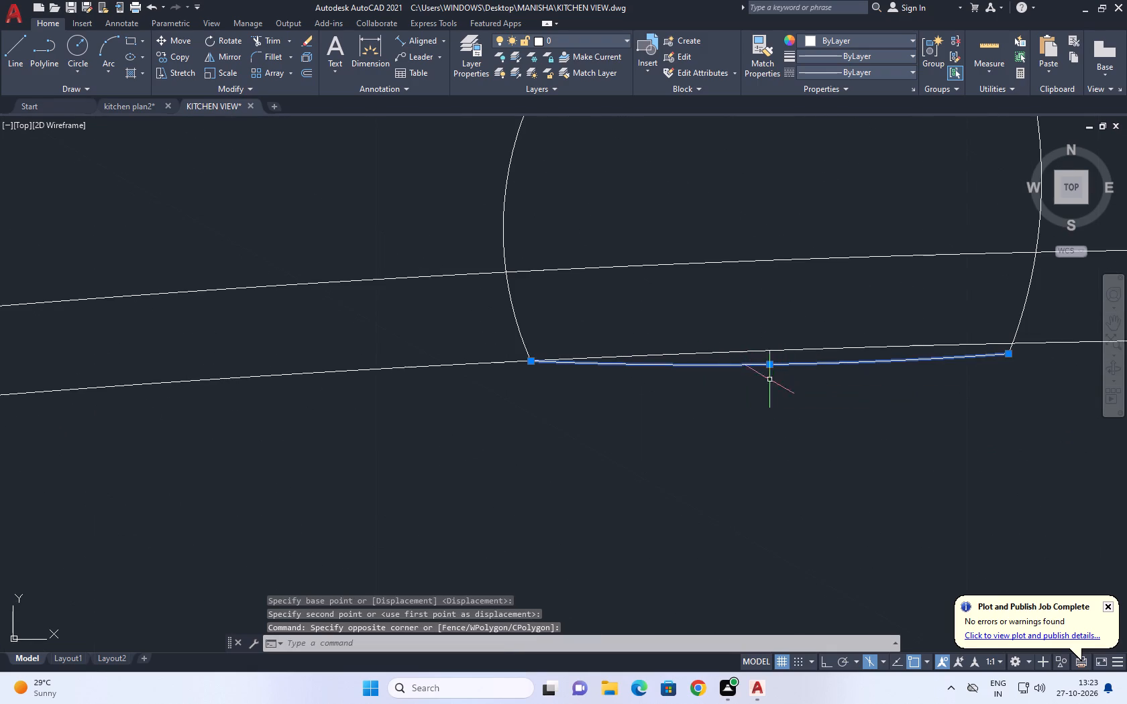
pyautogui.press('Delete')
# Trim away the part of the upper rim ellipse that runs through the inside of the knob.
pyautogui.scroll(-4, 706, 356)
pyautogui.moveTo(739, 334); pyautogui.dragTo(729, 382, button='middle')
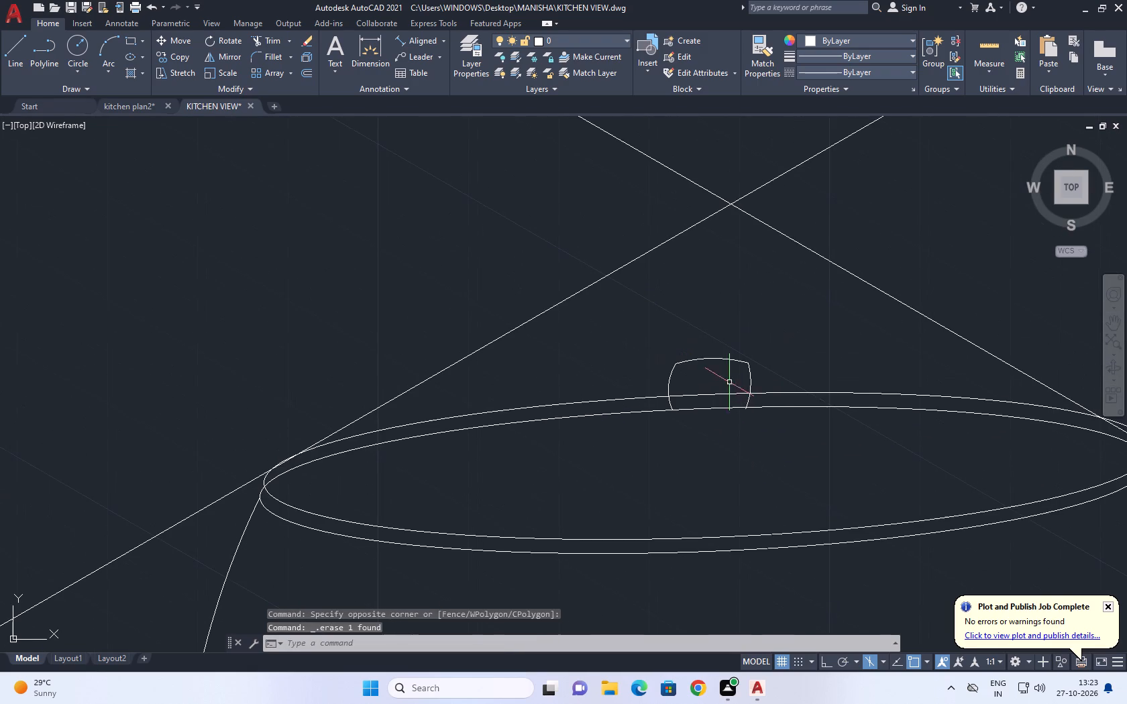
pyautogui.write('TR')
pyautogui.press('space')
pyautogui.click(730, 386)
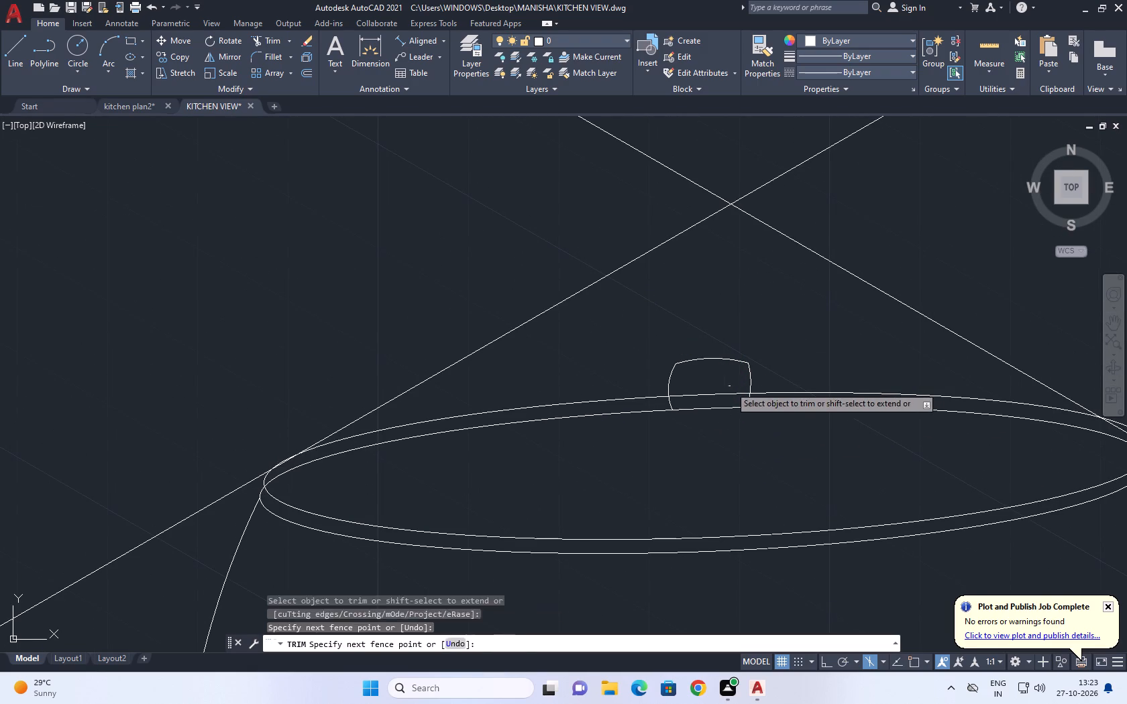
pyautogui.click(711, 400)
pyautogui.press('Escape')
# Move the knob's right arc about 0.1 mm up so its lower end lies on the lower rim ellipse.
pyautogui.scroll(-2, 741, 402)
pyautogui.scroll(3, 749, 412)
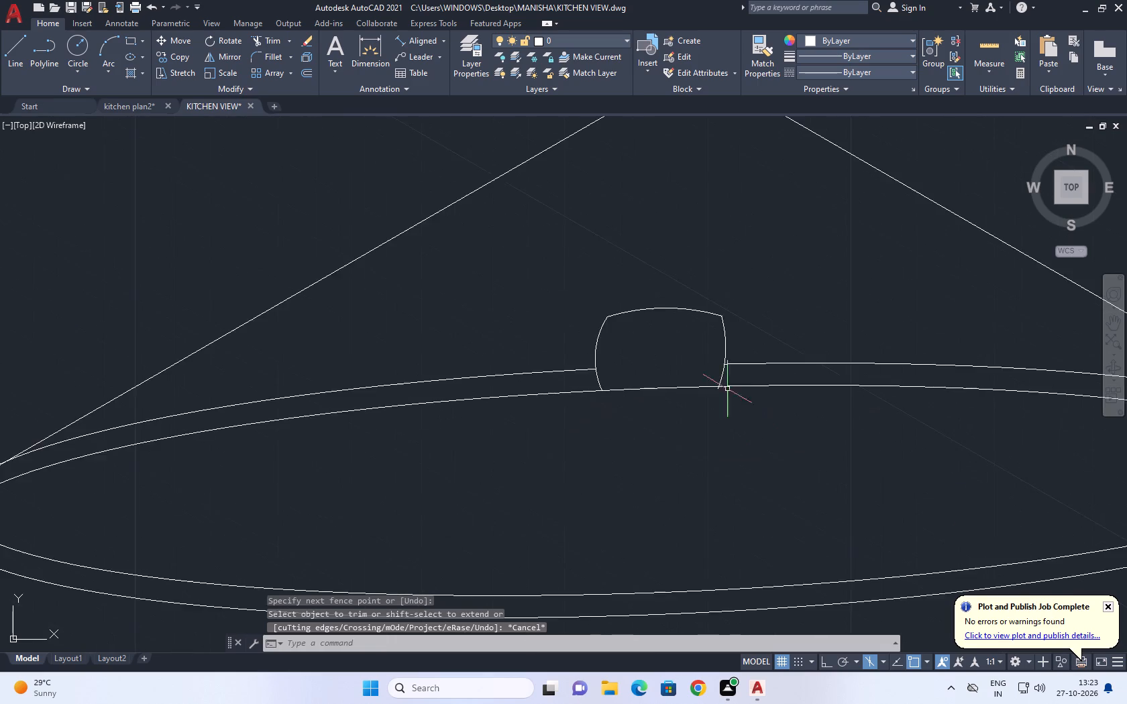
pyautogui.scroll(3, 704, 345)
pyautogui.moveTo(776, 485); pyautogui.dragTo(728, 348, button='middle')
pyautogui.moveTo(752, 327); pyautogui.dragTo(707, 329)
pyautogui.moveTo(662, 330); pyautogui.dragTo(683, 339)
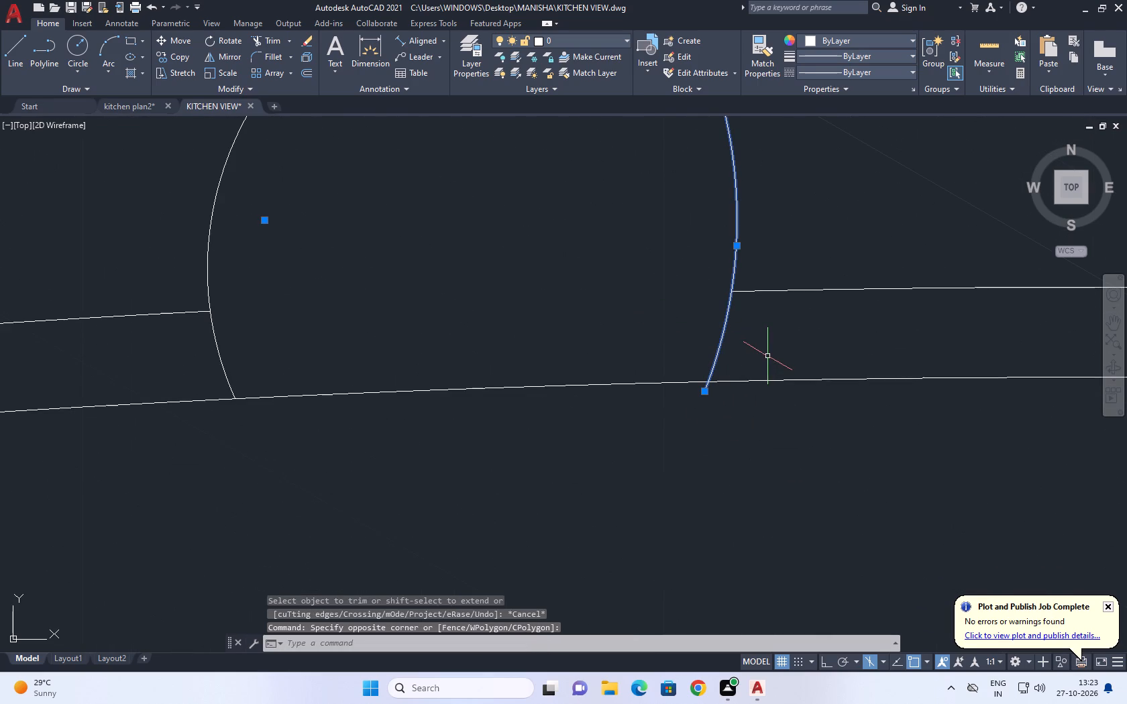
pyautogui.press('m')
pyautogui.press('space')
pyautogui.click(704, 397)
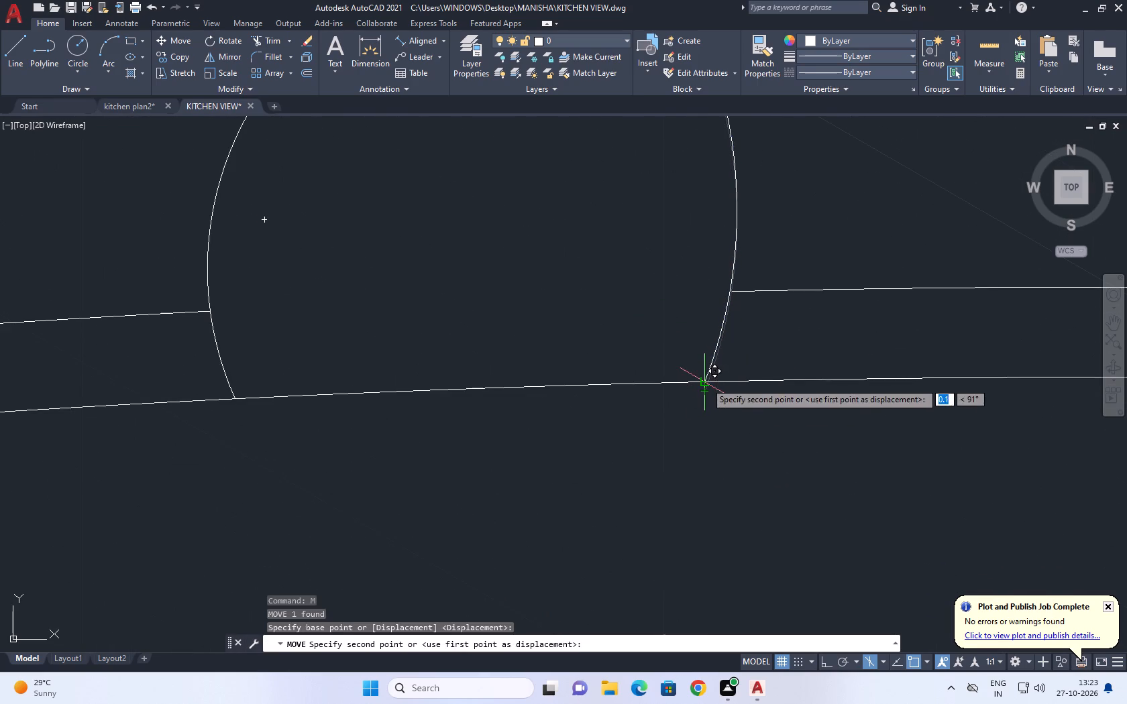
pyautogui.click(706, 382)
# Extend the cut upper rim ellipse to meet the knob's right arc.
pyautogui.scroll(-2, 757, 338)
pyautogui.scroll(2, 749, 310)
pyautogui.click(767, 343)
pyautogui.click(766, 326)
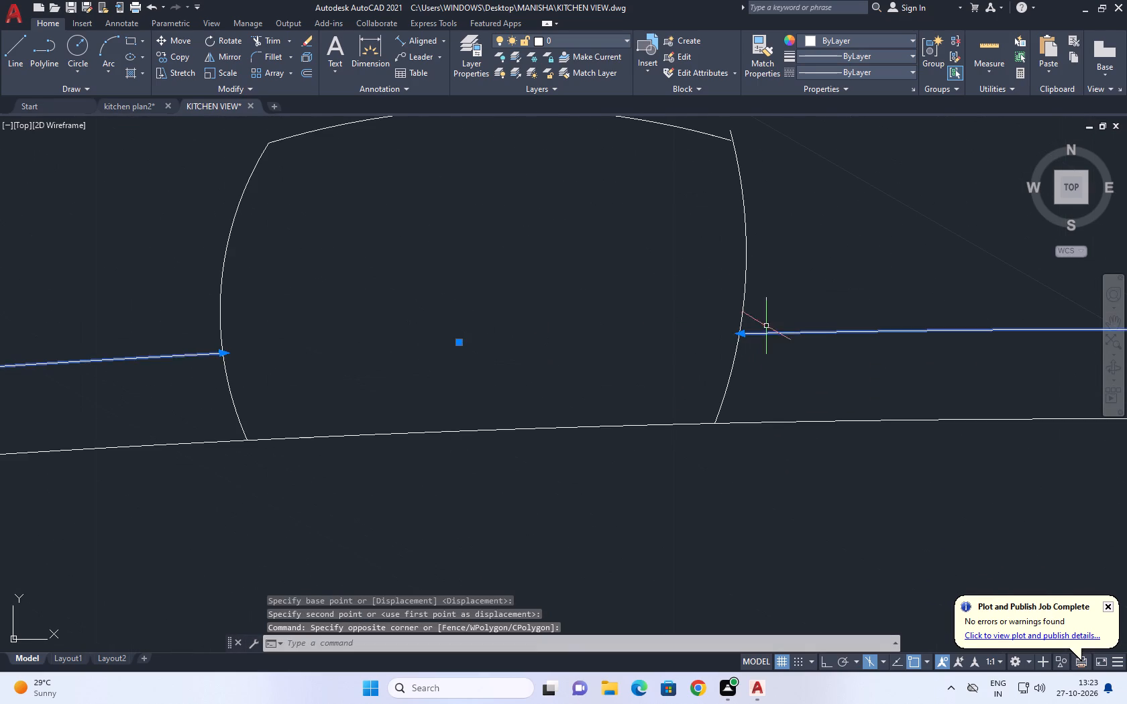
pyautogui.scroll(3, 720, 332)
pyautogui.press('Escape')
pyautogui.scroll(-4, 788, 352)
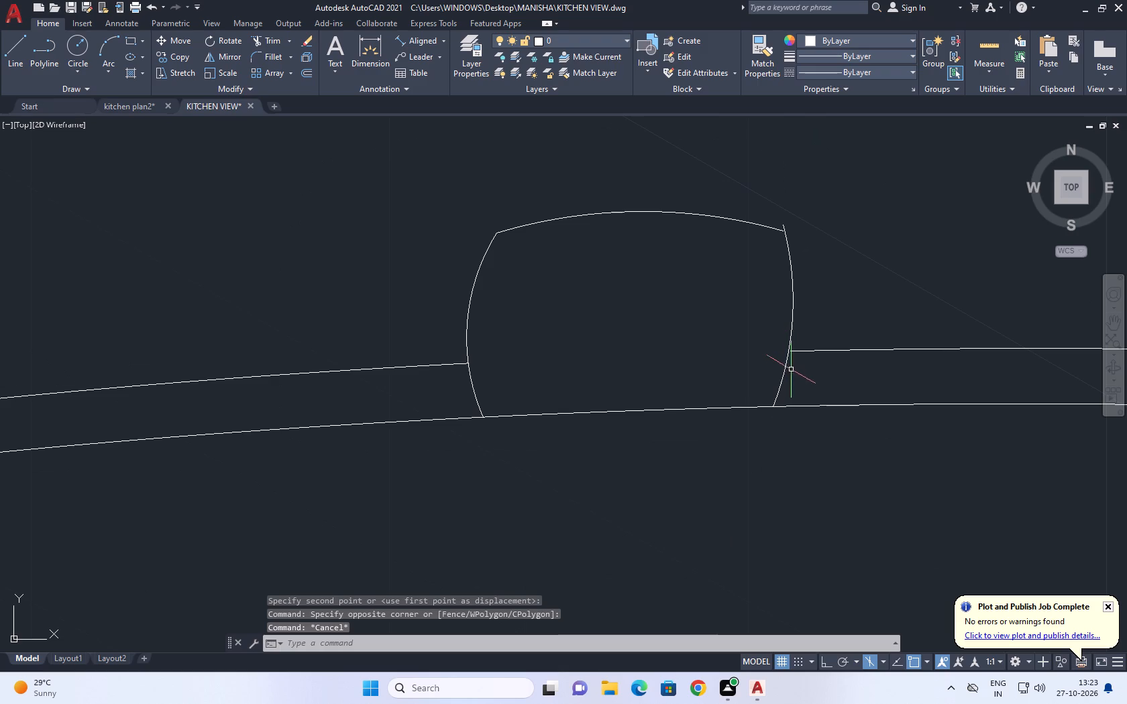
pyautogui.write('EX')
pyautogui.press('space')
pyautogui.click(810, 352)
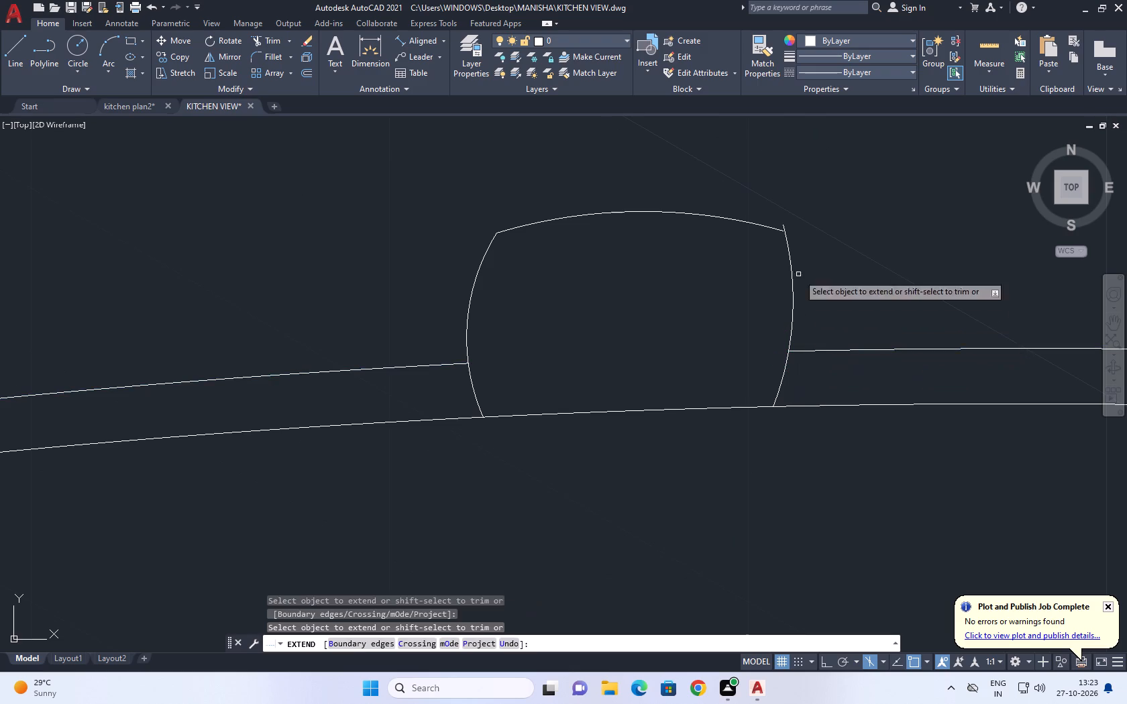
pyautogui.press('Escape')
# Stretch the right end of the knob's top arc to the upper end of its right arc.
pyautogui.scroll(2, 778, 218)
pyautogui.click(784, 229)
pyautogui.click(764, 253)
pyautogui.scroll(2, 791, 252)
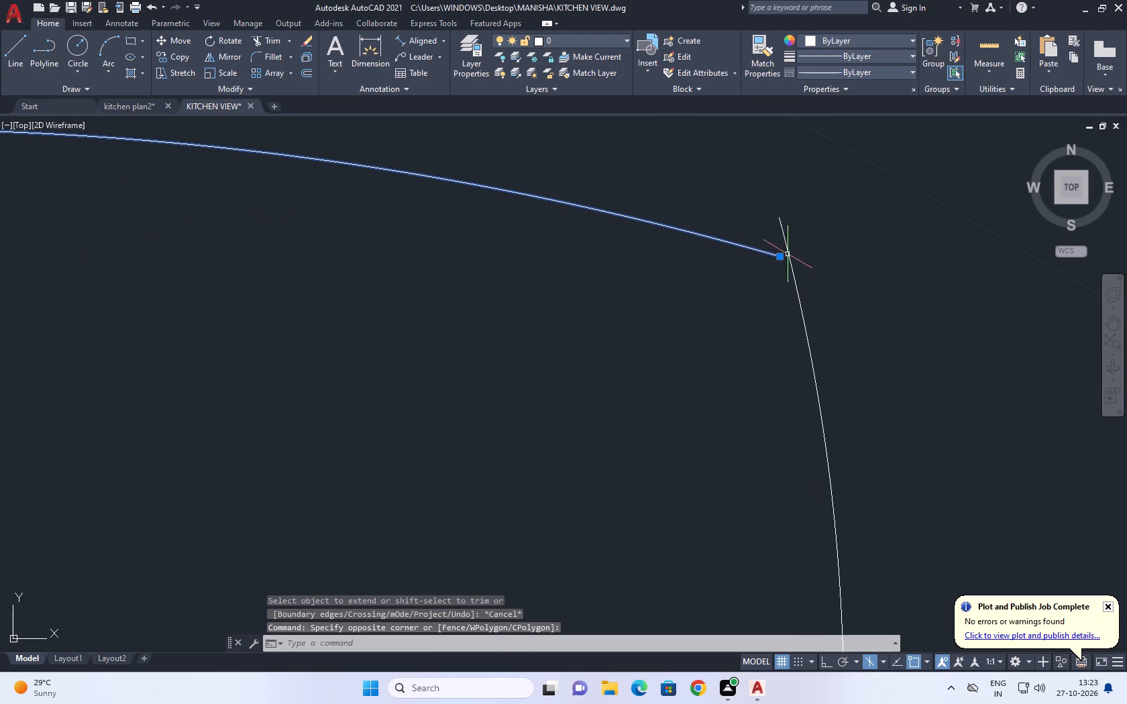
pyautogui.click(783, 256)
pyautogui.click(780, 217)
pyautogui.scroll(-5, 722, 353)
pyautogui.press('Escape')
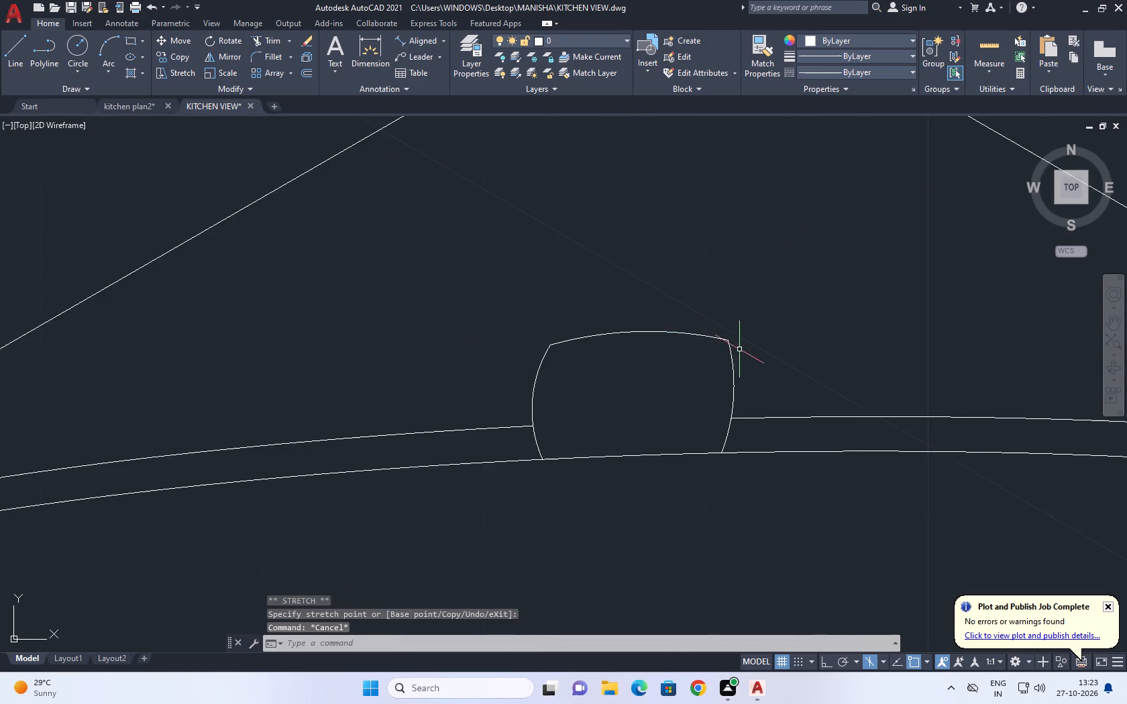
# Stretch the knob's shared upper-right corner slightly inward, adjusting the top and right arcs together.
pyautogui.scroll(-3, 739, 349)
pyautogui.scroll(5, 745, 350)
pyautogui.moveTo(743, 301); pyautogui.dragTo(715, 310)
pyautogui.click(651, 341)
pyautogui.click(668, 332)
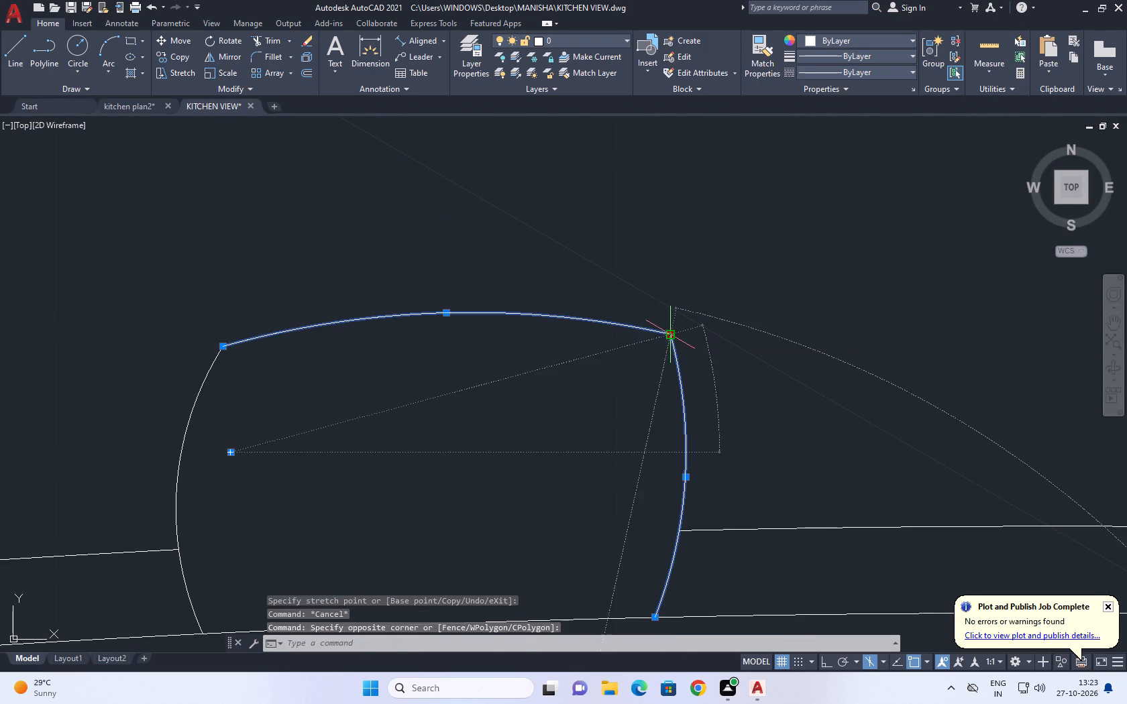
pyautogui.click(658, 335)
pyautogui.press('Escape')
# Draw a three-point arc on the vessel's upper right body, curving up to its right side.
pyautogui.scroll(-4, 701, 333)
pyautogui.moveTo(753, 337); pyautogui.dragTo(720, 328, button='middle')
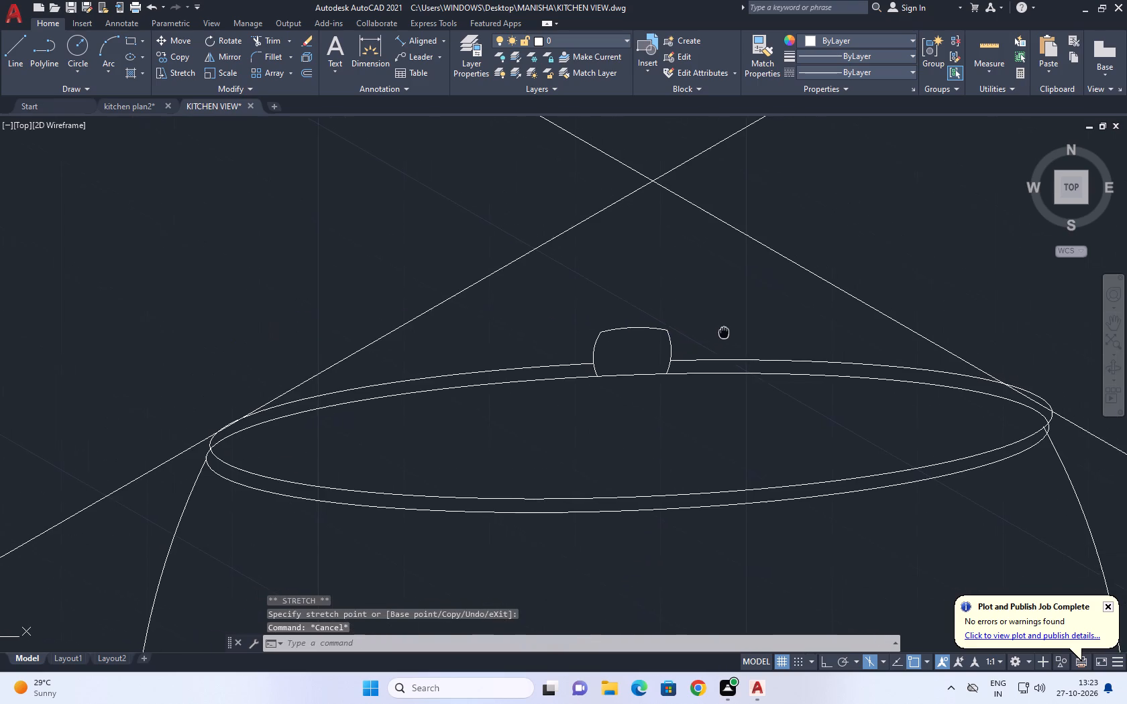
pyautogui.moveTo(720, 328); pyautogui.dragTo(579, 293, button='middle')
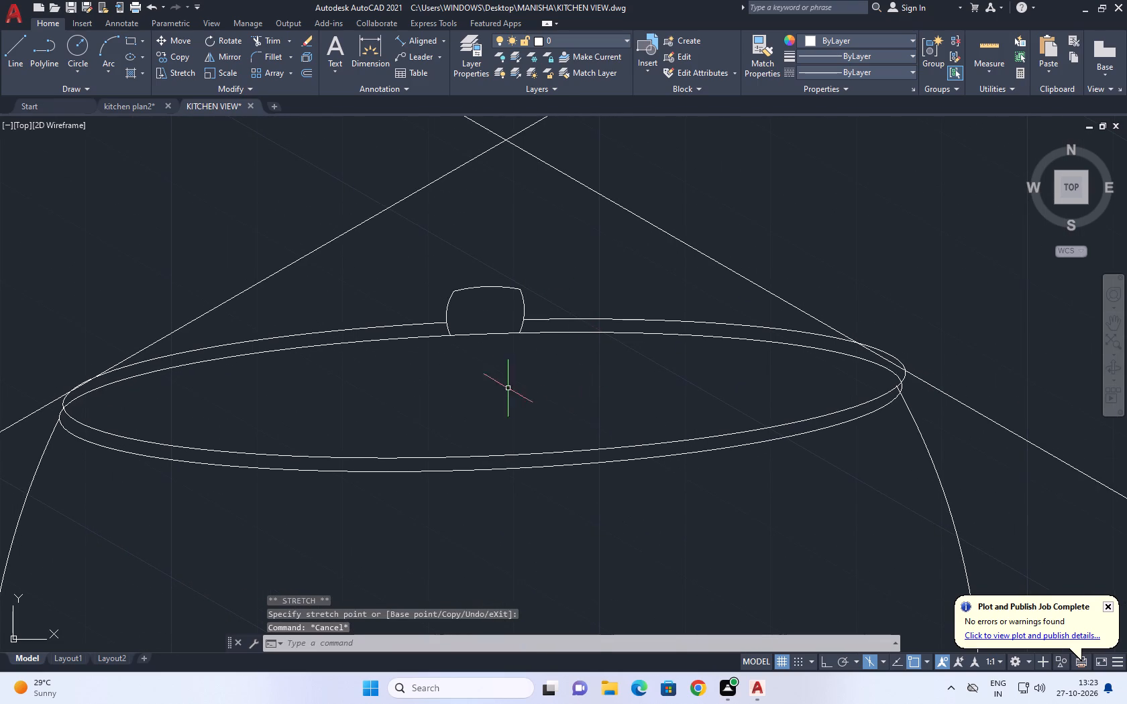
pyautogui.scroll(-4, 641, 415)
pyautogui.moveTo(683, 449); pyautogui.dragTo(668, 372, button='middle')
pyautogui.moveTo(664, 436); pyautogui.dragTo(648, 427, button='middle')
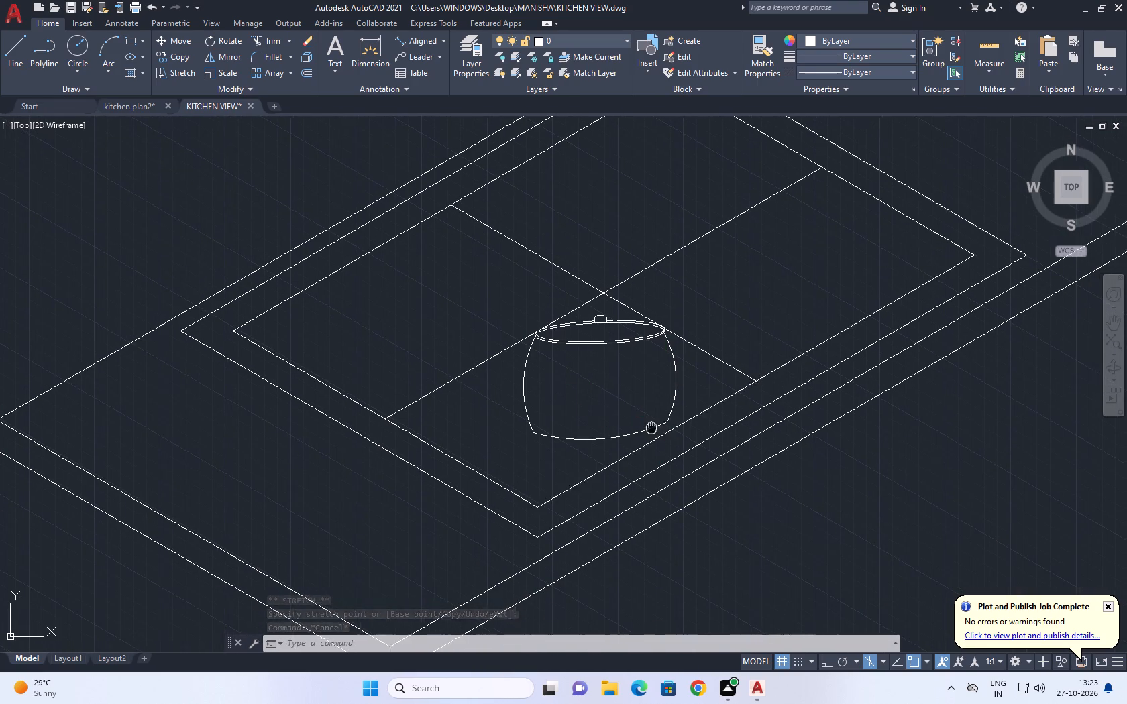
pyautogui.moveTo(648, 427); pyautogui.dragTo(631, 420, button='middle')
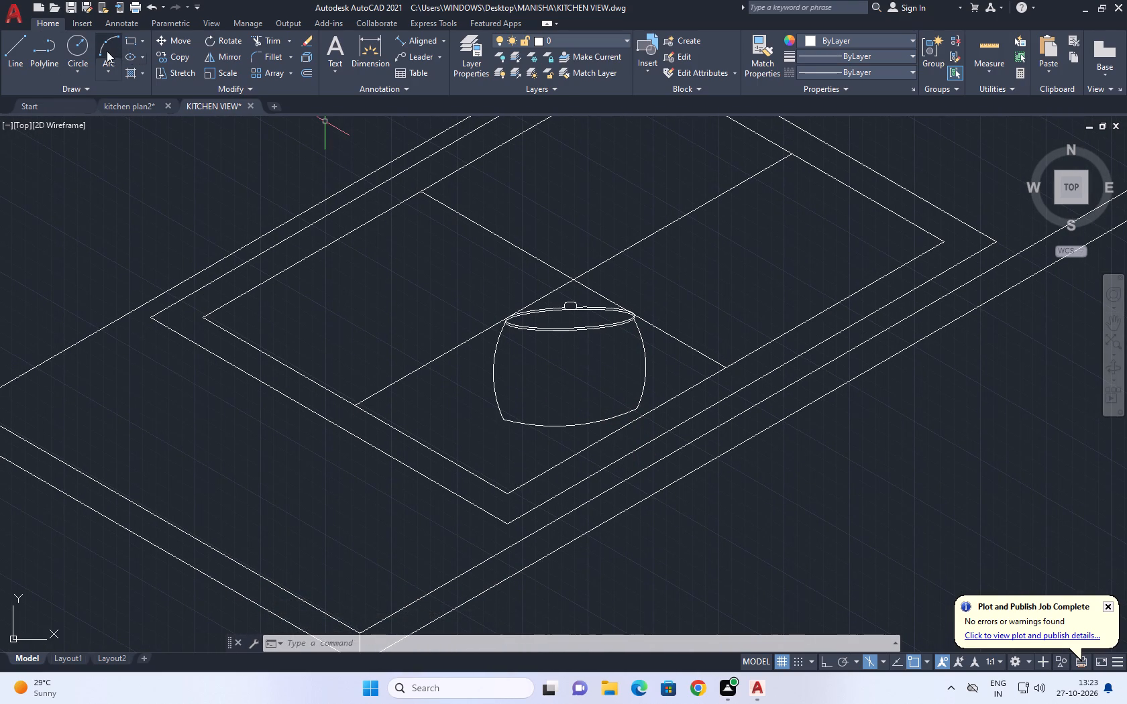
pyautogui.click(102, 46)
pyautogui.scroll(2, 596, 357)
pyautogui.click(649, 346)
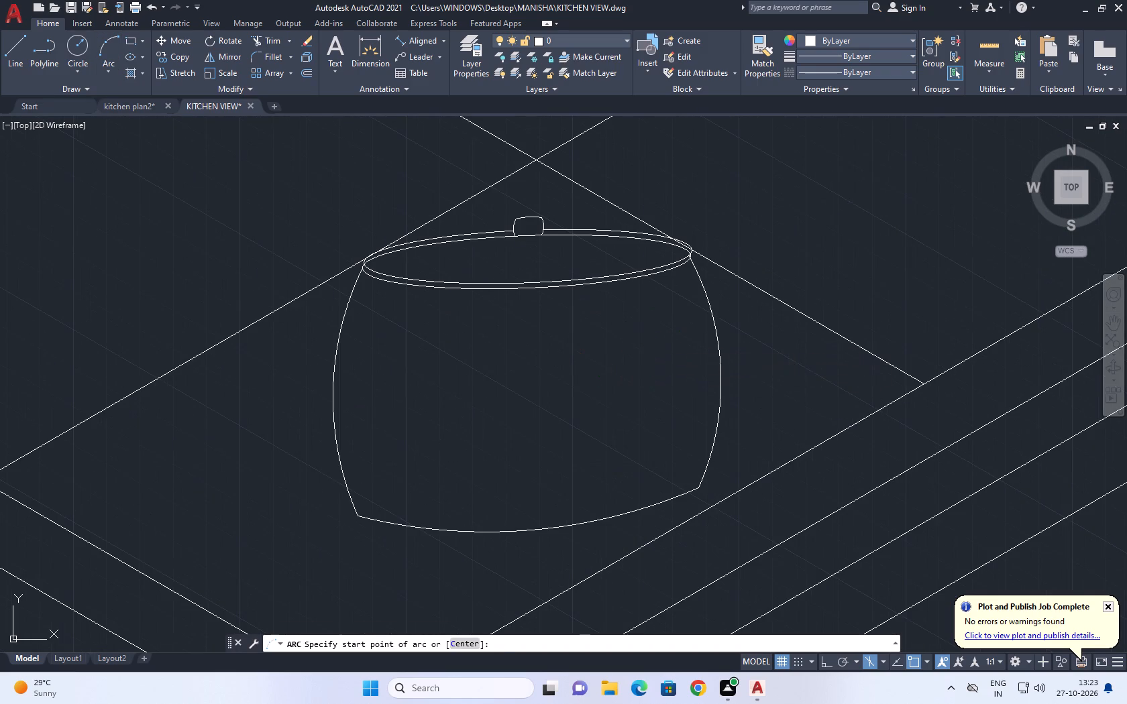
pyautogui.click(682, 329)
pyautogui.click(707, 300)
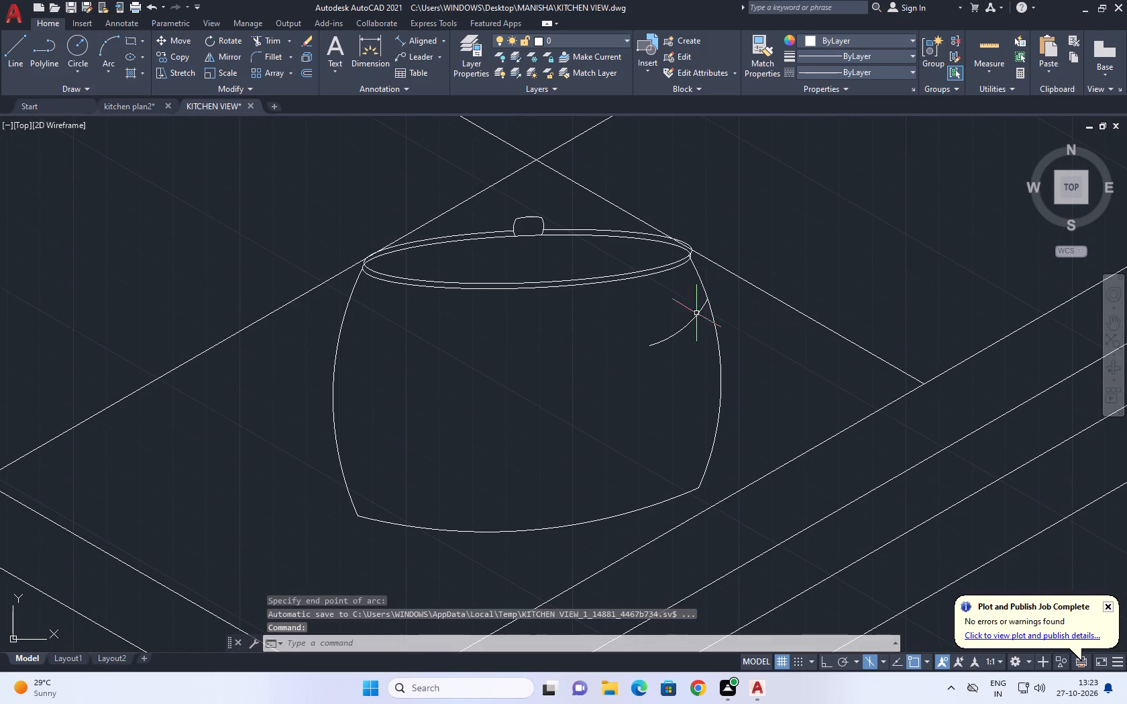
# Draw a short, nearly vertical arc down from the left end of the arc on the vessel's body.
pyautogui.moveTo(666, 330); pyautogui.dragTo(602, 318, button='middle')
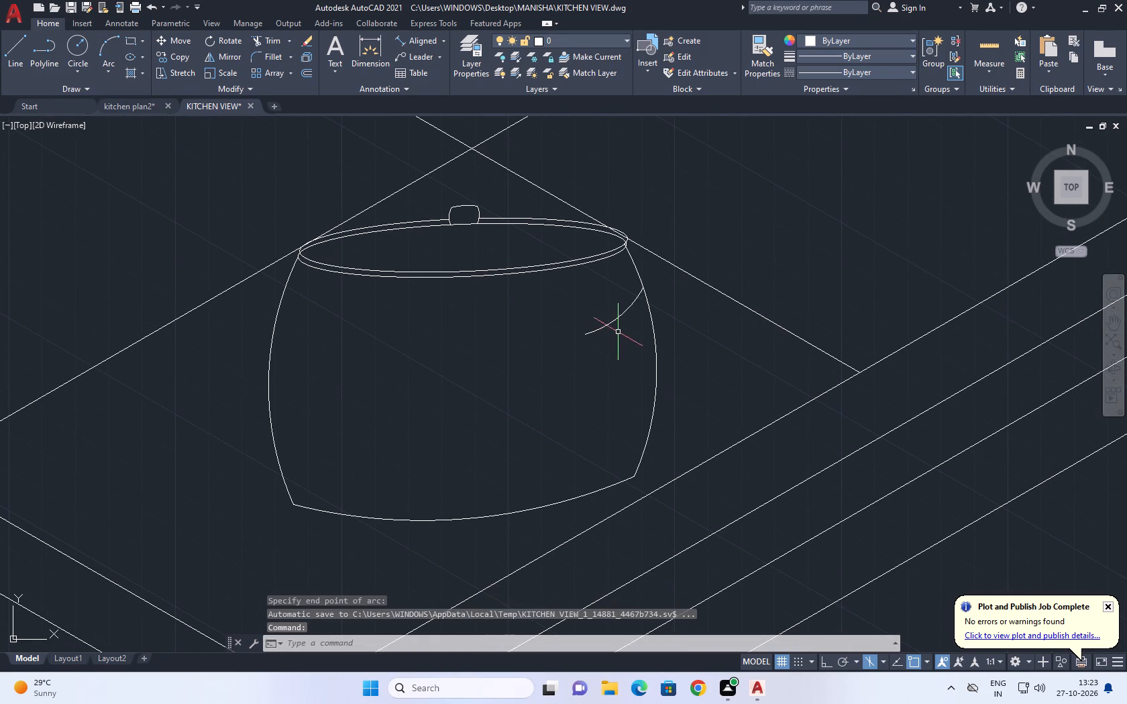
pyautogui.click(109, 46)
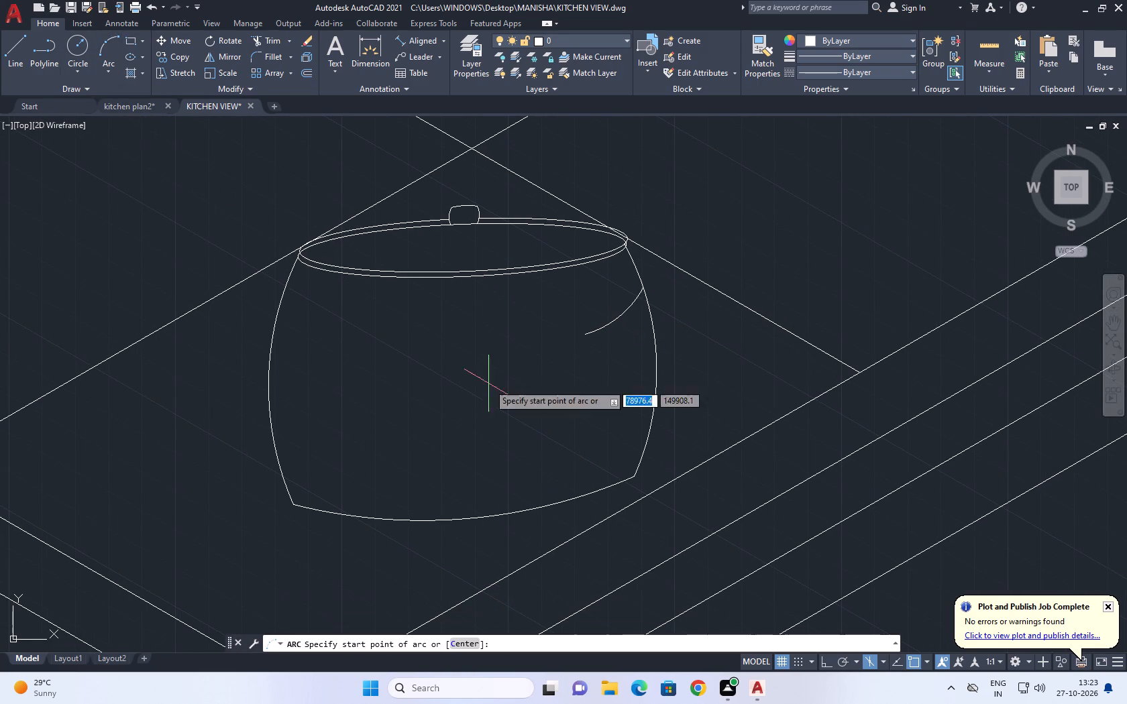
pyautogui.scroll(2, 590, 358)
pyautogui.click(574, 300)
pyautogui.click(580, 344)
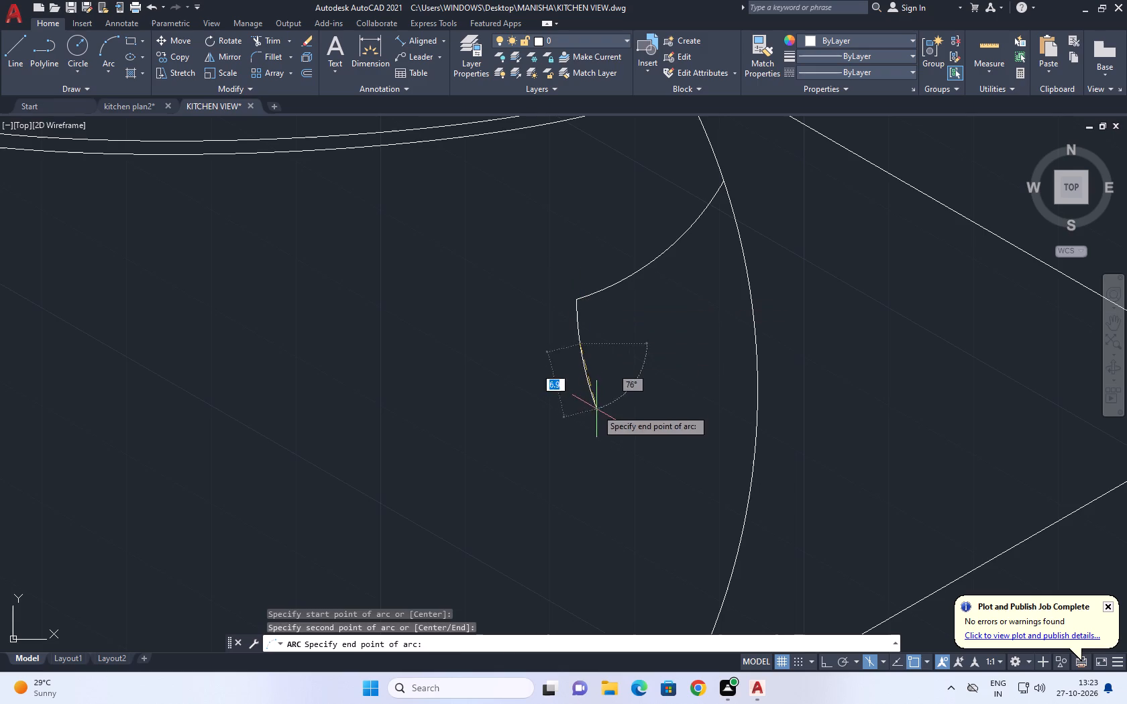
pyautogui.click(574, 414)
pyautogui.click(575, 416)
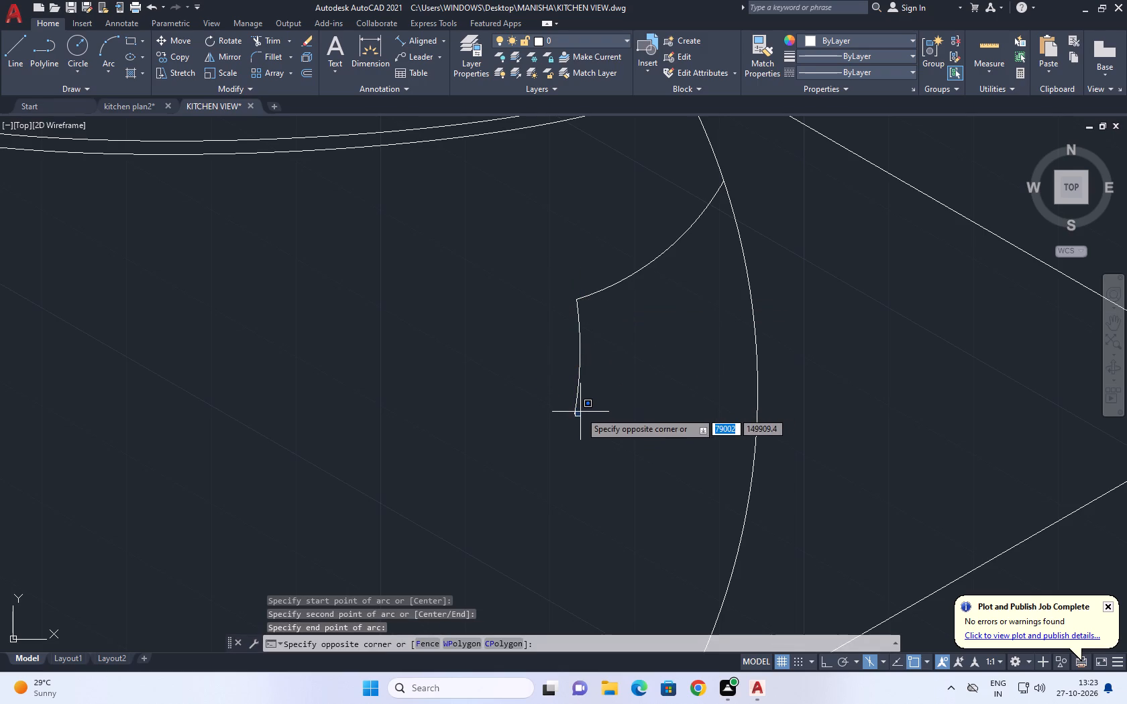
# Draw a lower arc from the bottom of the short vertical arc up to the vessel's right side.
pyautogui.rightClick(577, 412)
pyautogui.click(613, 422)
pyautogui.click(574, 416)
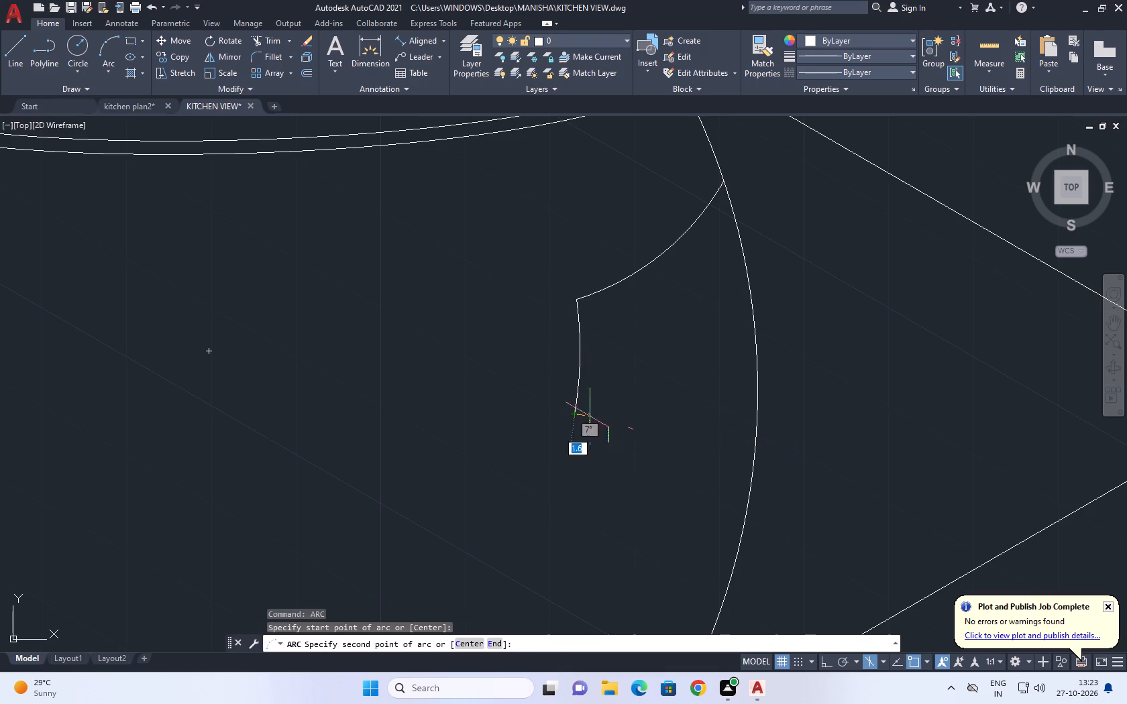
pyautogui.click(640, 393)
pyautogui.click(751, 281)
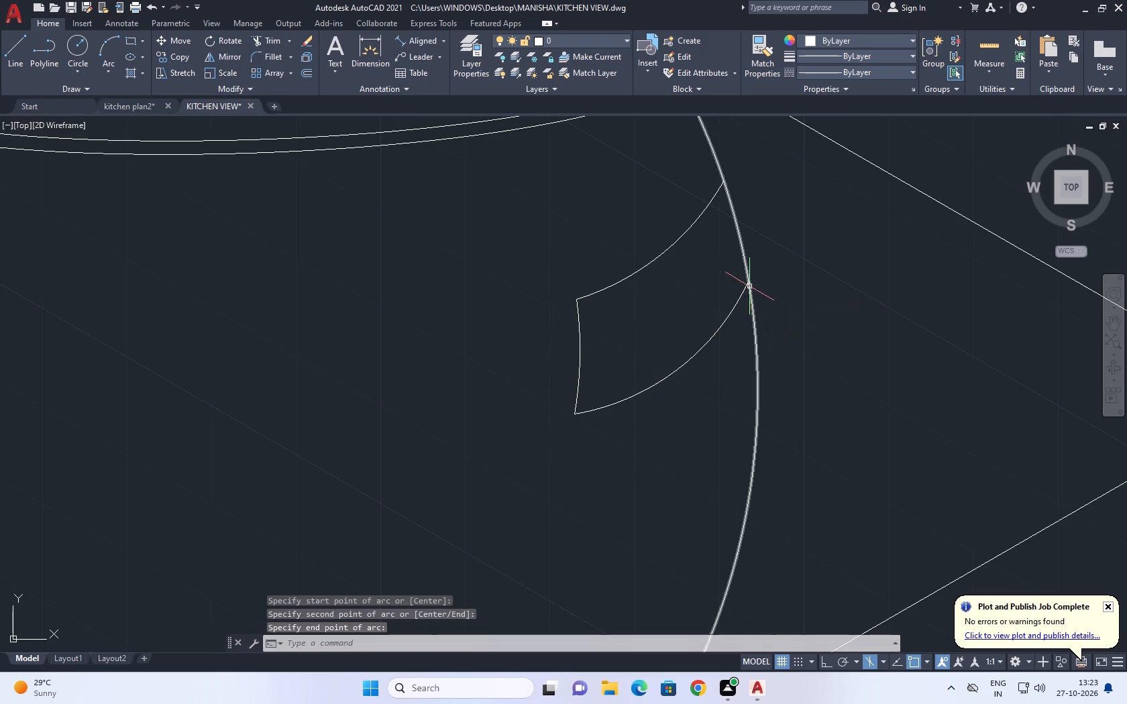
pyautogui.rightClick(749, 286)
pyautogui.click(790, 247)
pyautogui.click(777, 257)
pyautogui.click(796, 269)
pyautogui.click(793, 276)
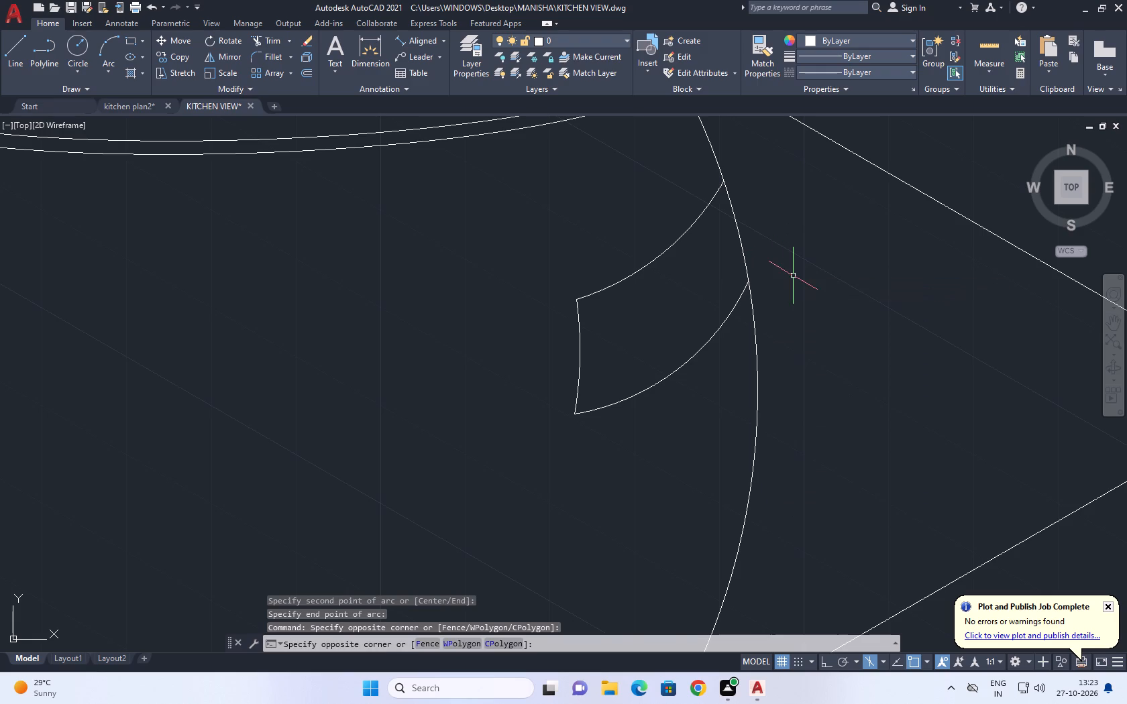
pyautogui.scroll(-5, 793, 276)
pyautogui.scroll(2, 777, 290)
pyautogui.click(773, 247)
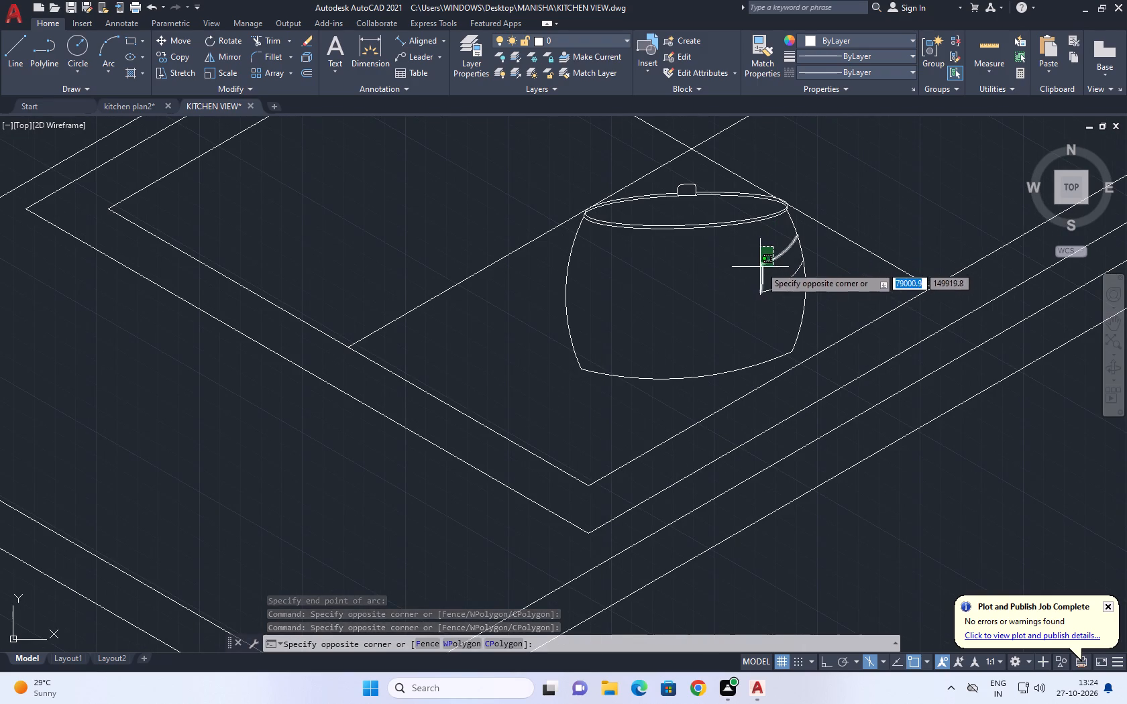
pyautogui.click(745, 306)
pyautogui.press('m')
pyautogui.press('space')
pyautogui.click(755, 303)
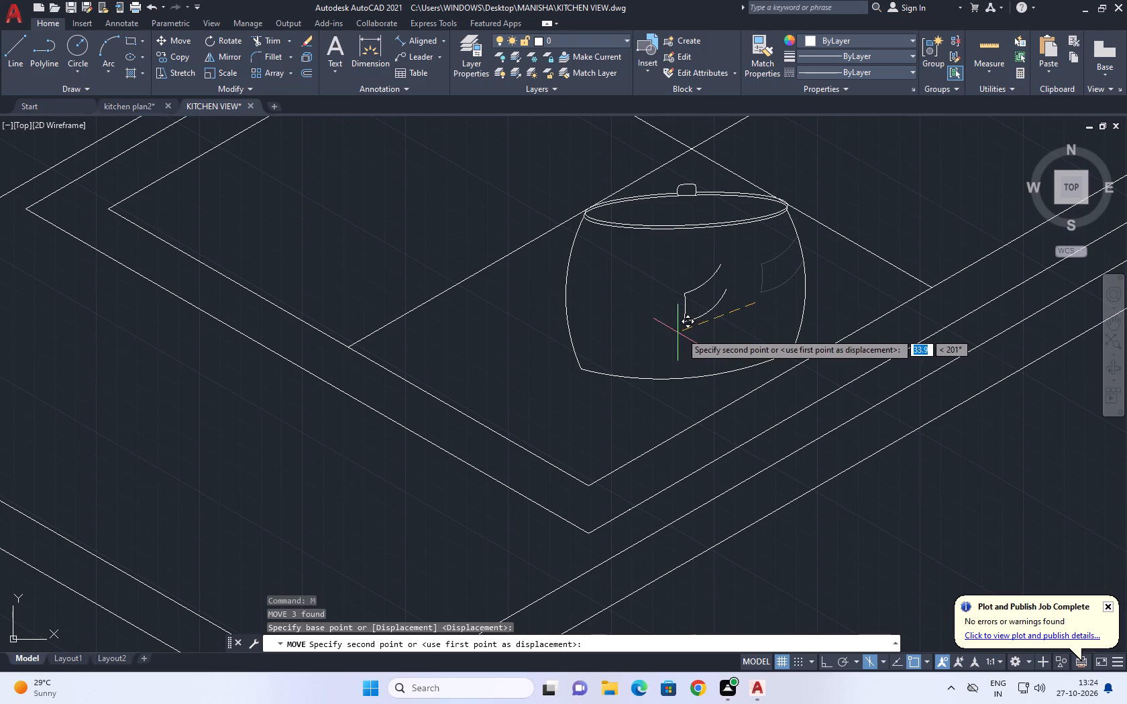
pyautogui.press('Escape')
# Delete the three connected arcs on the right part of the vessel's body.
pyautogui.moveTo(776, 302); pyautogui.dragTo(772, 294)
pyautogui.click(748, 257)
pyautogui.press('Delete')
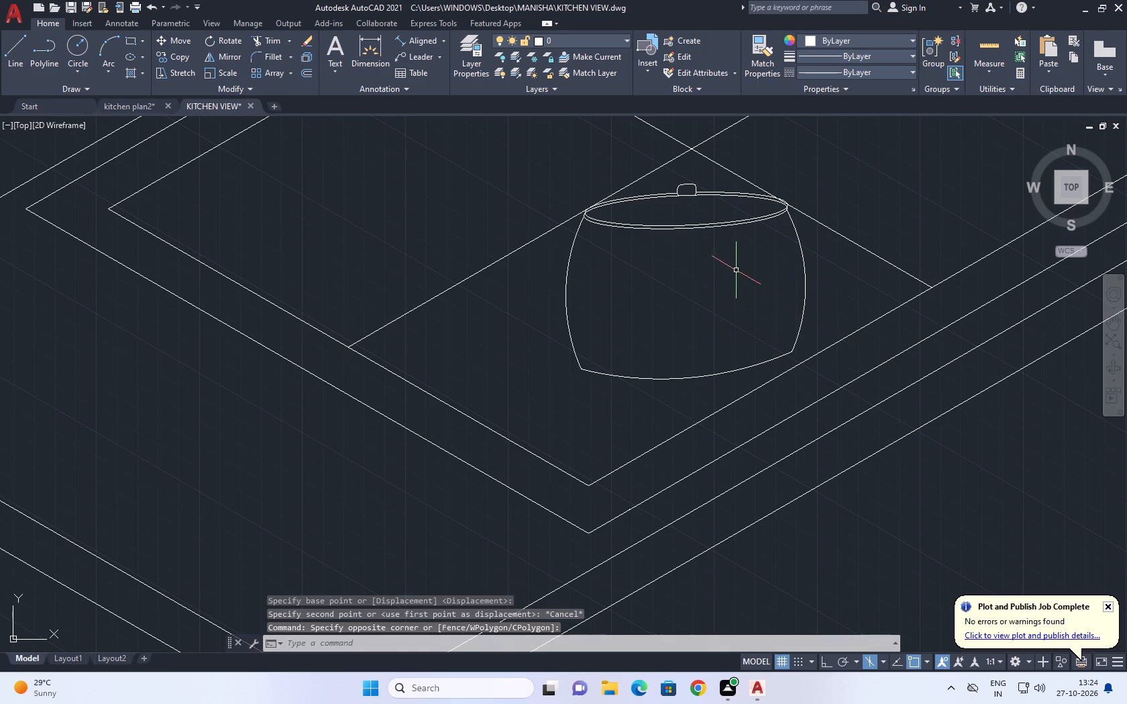
# Draw a sagging three-point arc inside the vessel's body, right of centre below the rim.
pyautogui.moveTo(743, 282); pyautogui.dragTo(680, 320, button='middle')
pyautogui.press('a')
pyautogui.press('space')
pyautogui.scroll(1, 650, 327)
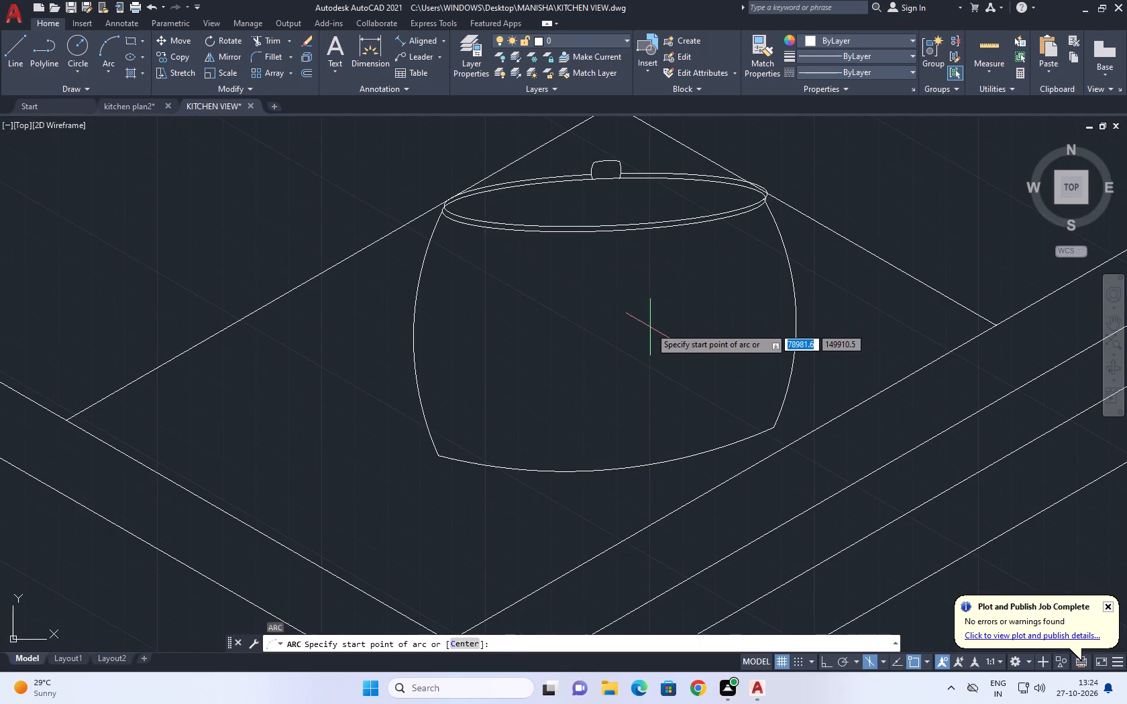
pyautogui.click(626, 308)
pyautogui.click(667, 317)
pyautogui.click(713, 290)
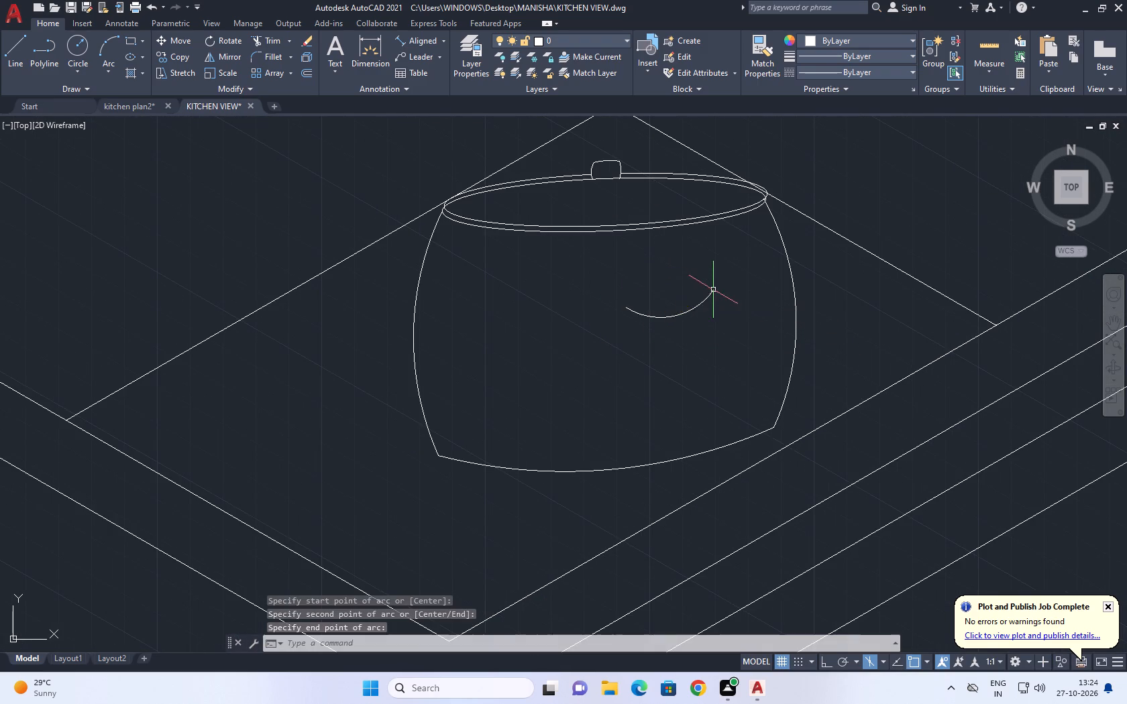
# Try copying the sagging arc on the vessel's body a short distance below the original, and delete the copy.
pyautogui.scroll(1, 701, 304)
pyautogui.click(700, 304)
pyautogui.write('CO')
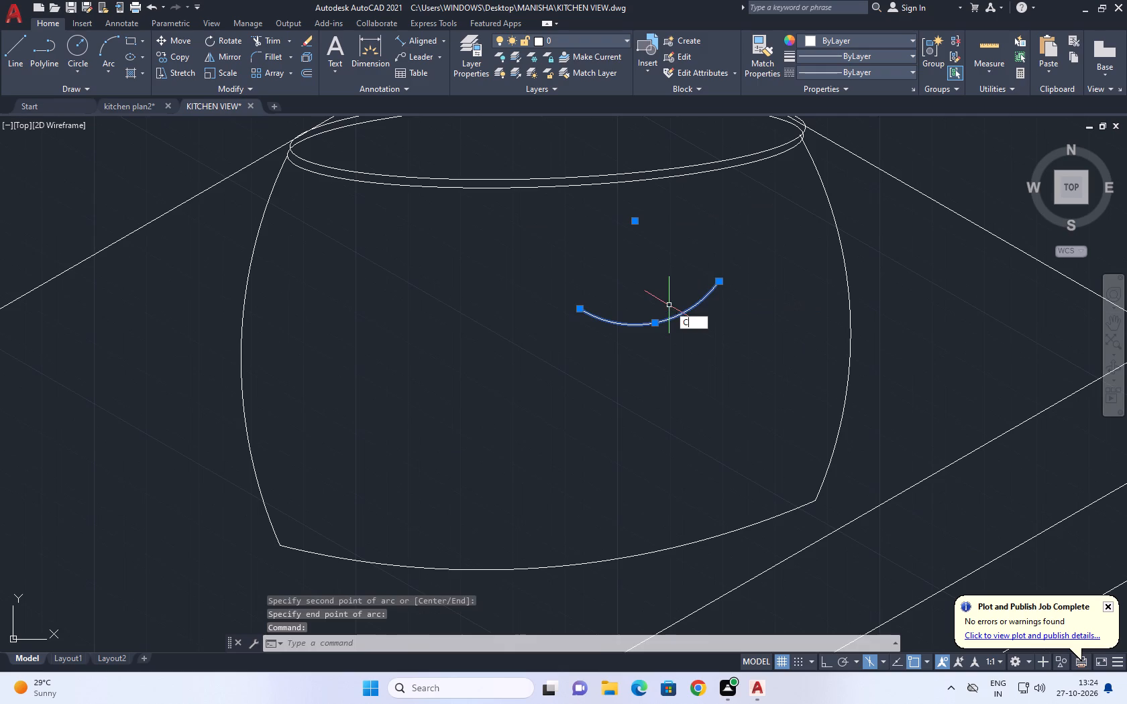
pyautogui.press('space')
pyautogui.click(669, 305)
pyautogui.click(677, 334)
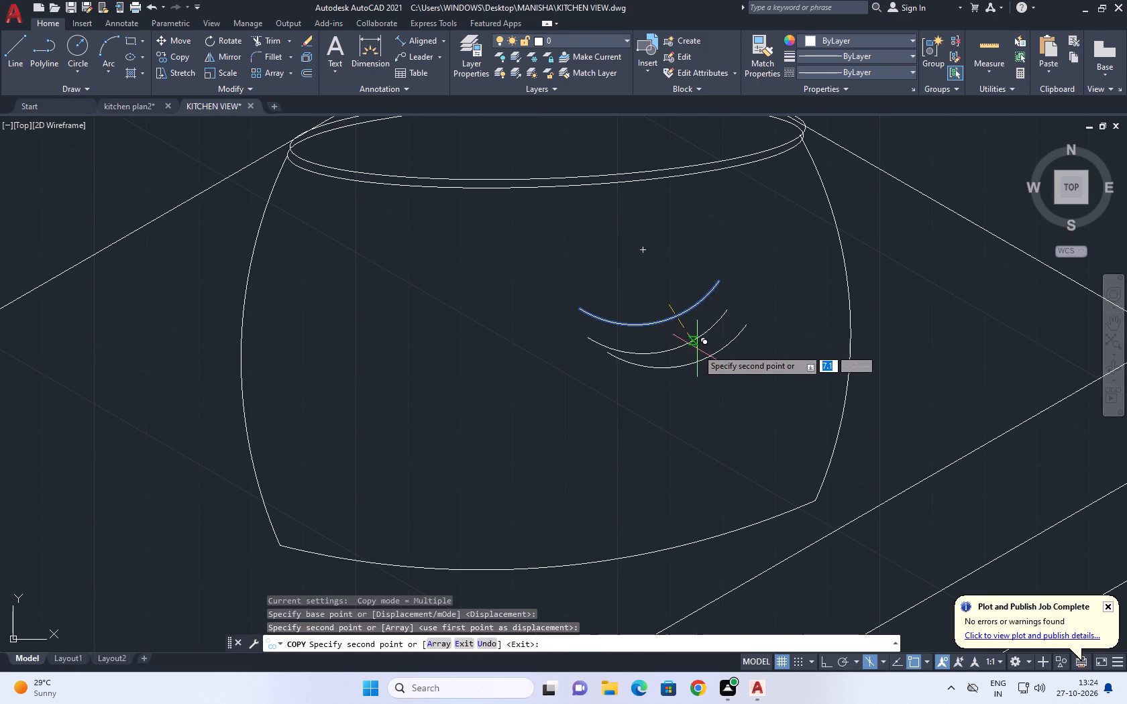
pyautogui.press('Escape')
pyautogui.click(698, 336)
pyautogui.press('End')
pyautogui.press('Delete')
# Copy the sagging arc down and to the right along the 330° isometric axis with Ortho on.
pyautogui.moveTo(696, 341); pyautogui.dragTo(667, 310)
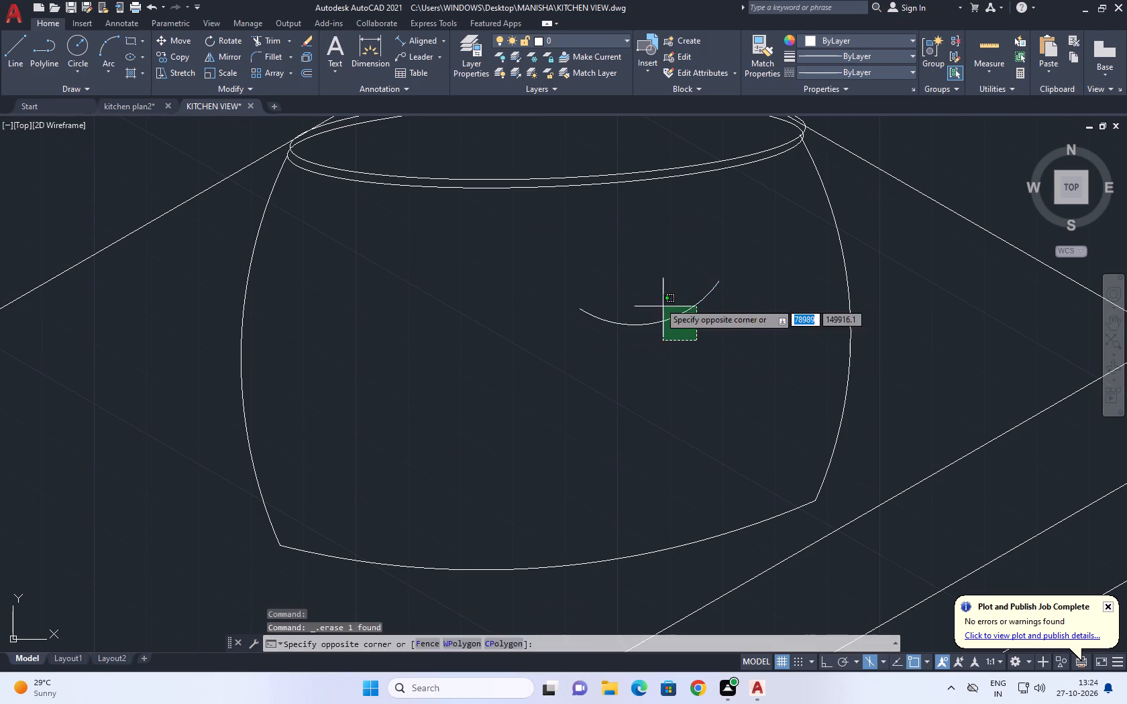
pyautogui.click(643, 286)
pyautogui.press('c')
pyautogui.write('O')
pyautogui.press('space')
pyautogui.click(635, 314)
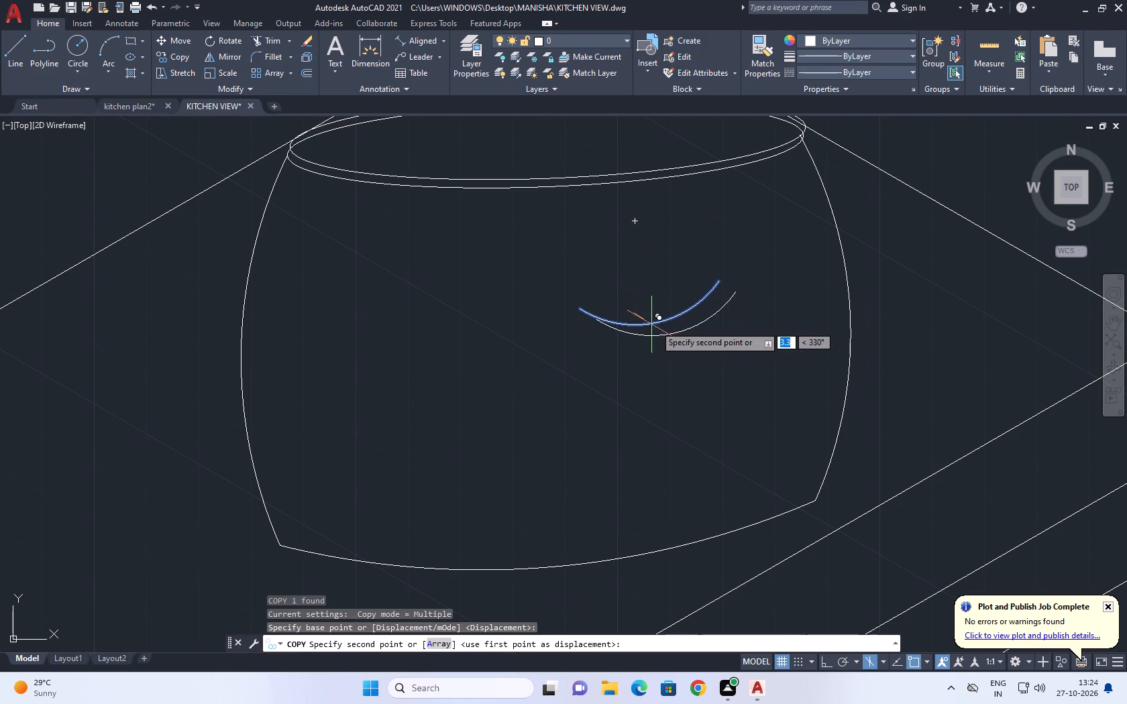
pyautogui.press('F5')
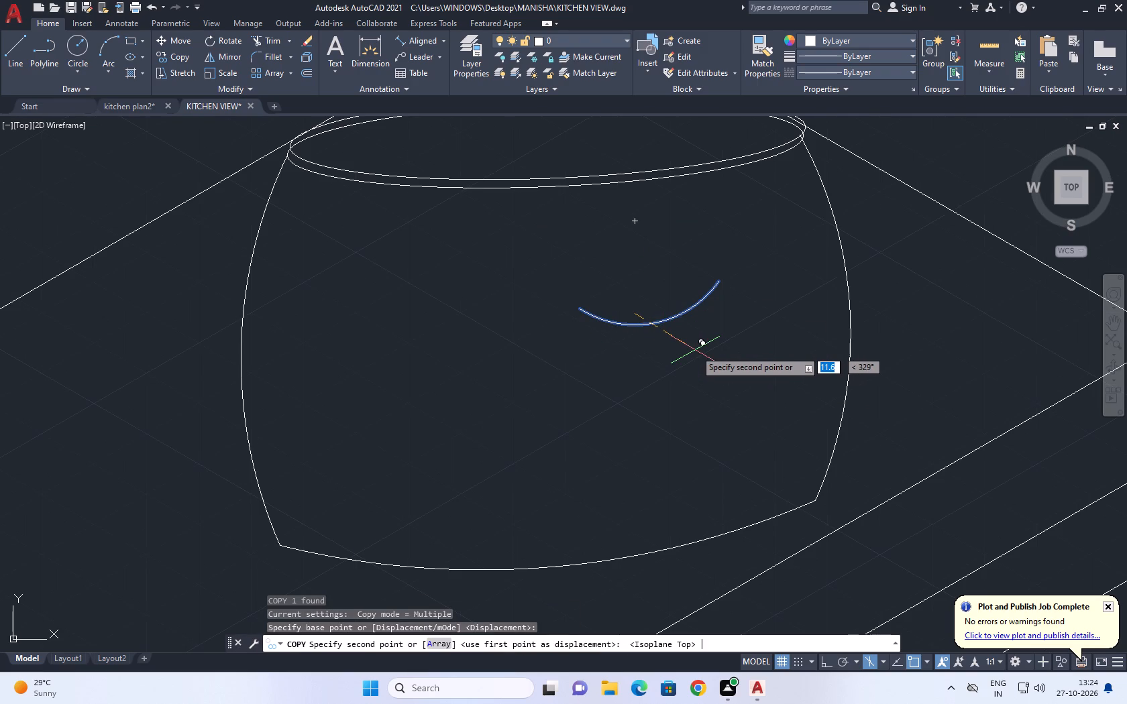
pyautogui.press('F8')
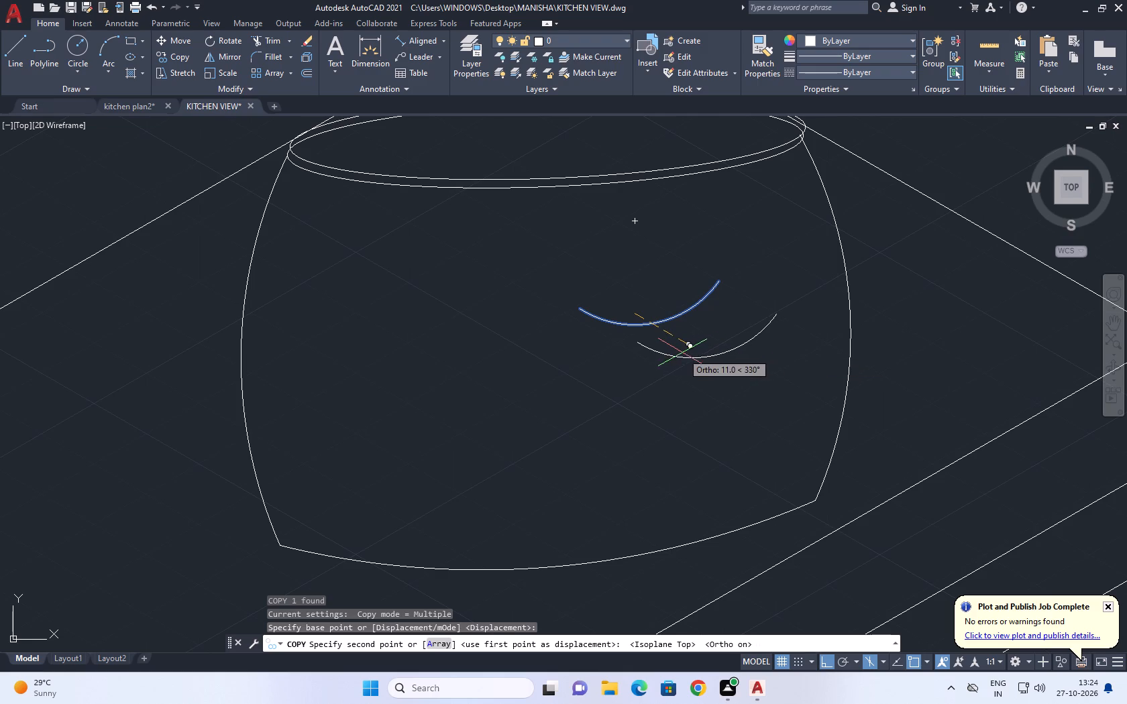
pyautogui.click(676, 353)
pyautogui.press('Escape')
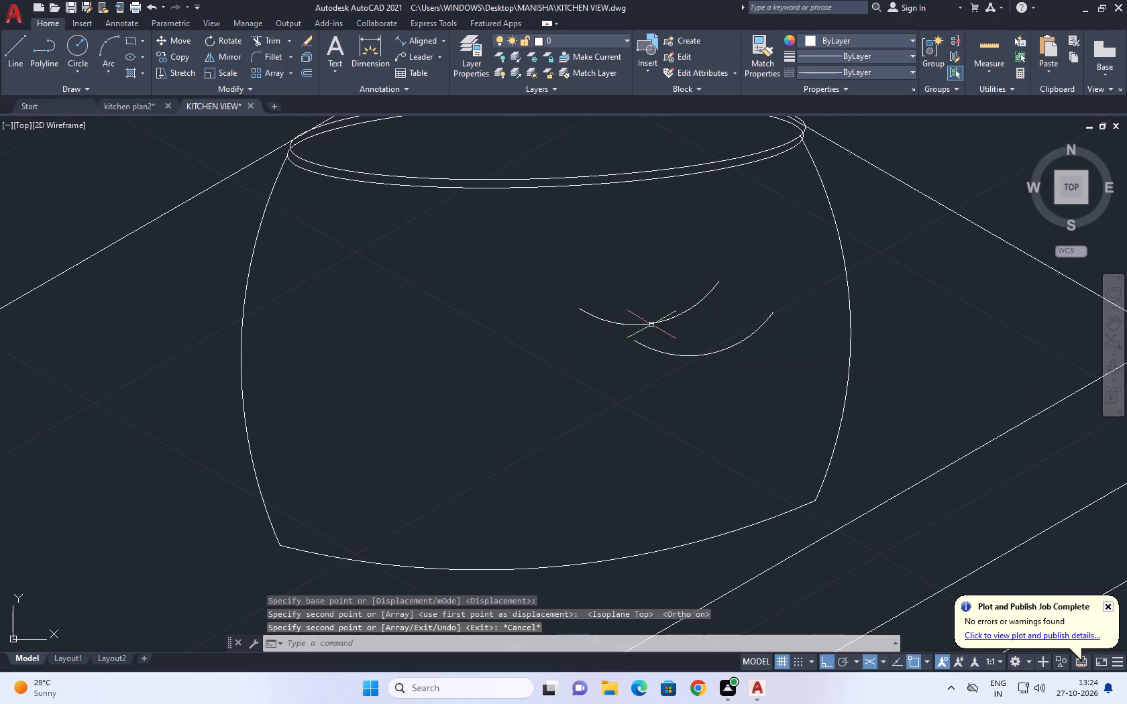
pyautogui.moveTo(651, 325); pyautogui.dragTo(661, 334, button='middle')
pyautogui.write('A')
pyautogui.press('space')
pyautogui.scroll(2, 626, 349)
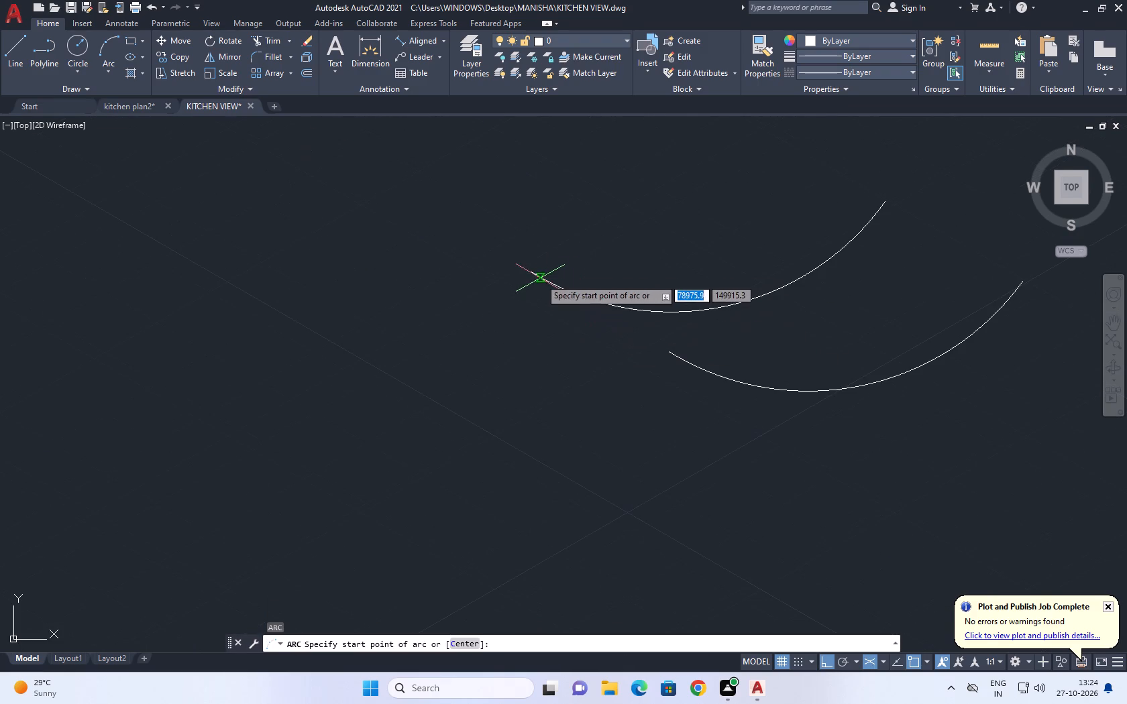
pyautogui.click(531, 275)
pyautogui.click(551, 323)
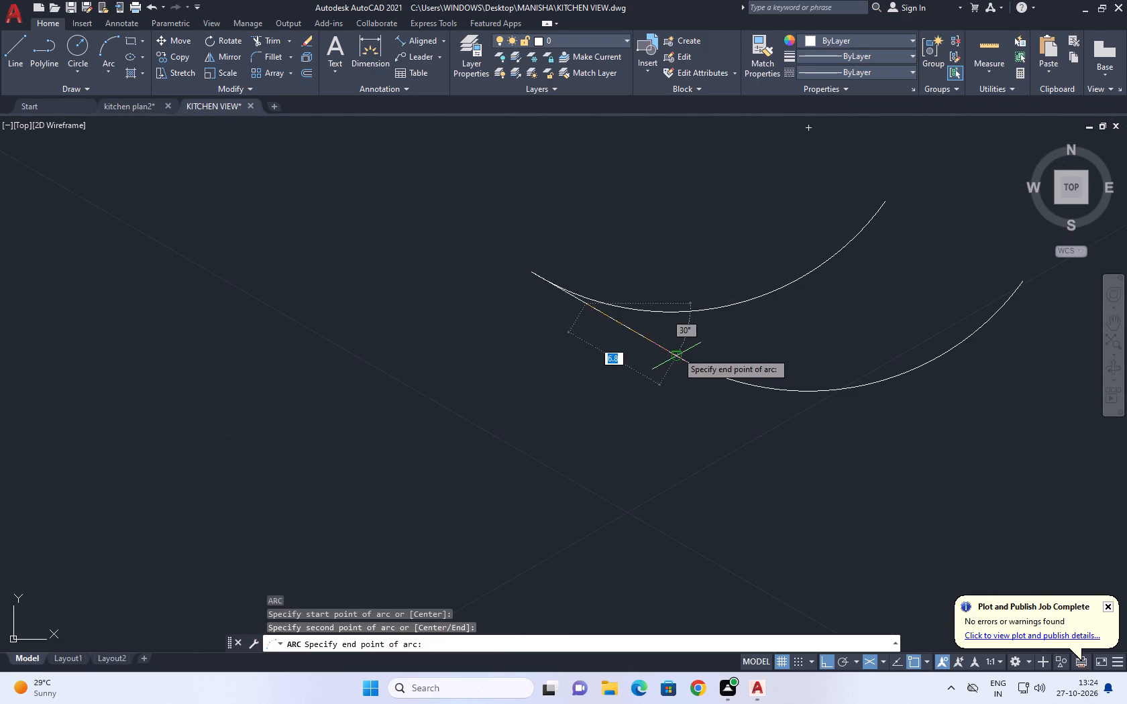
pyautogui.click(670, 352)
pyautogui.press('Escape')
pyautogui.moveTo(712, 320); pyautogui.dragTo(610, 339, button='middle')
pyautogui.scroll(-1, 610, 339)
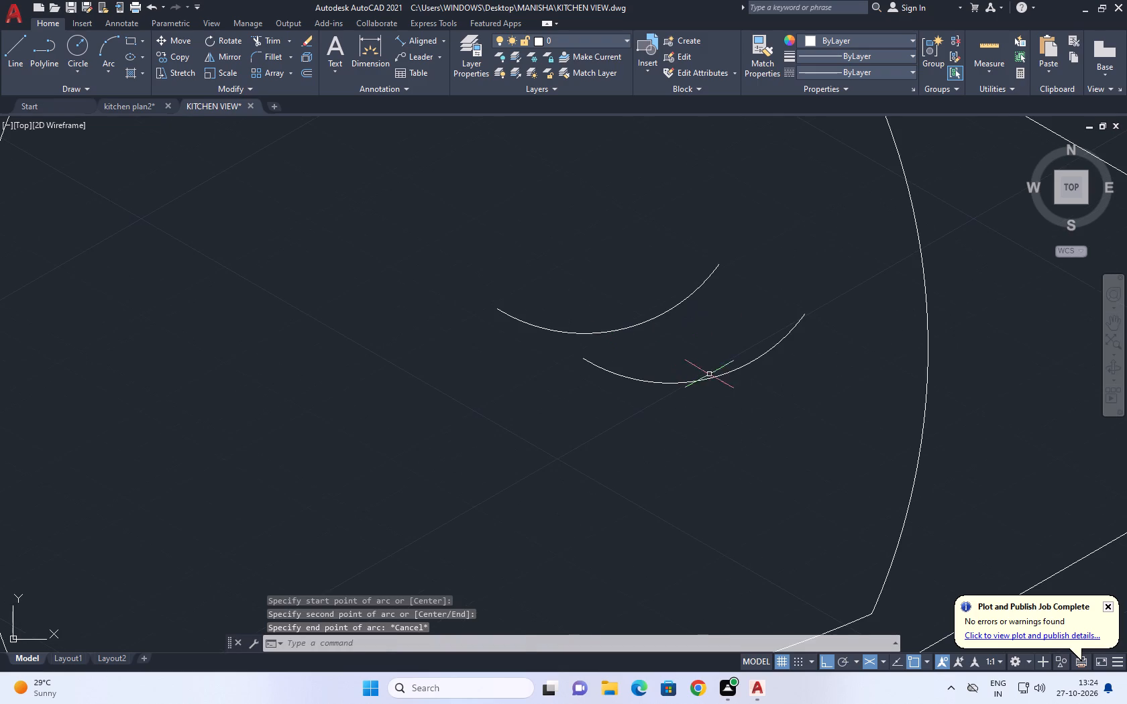
# Move the copied arc down and to the left along the 210° isometric axis so it sits below the original arc.
pyautogui.moveTo(718, 373); pyautogui.dragTo(710, 377)
pyautogui.click(678, 393)
pyautogui.write('M')
pyautogui.press('space')
pyautogui.click(711, 377)
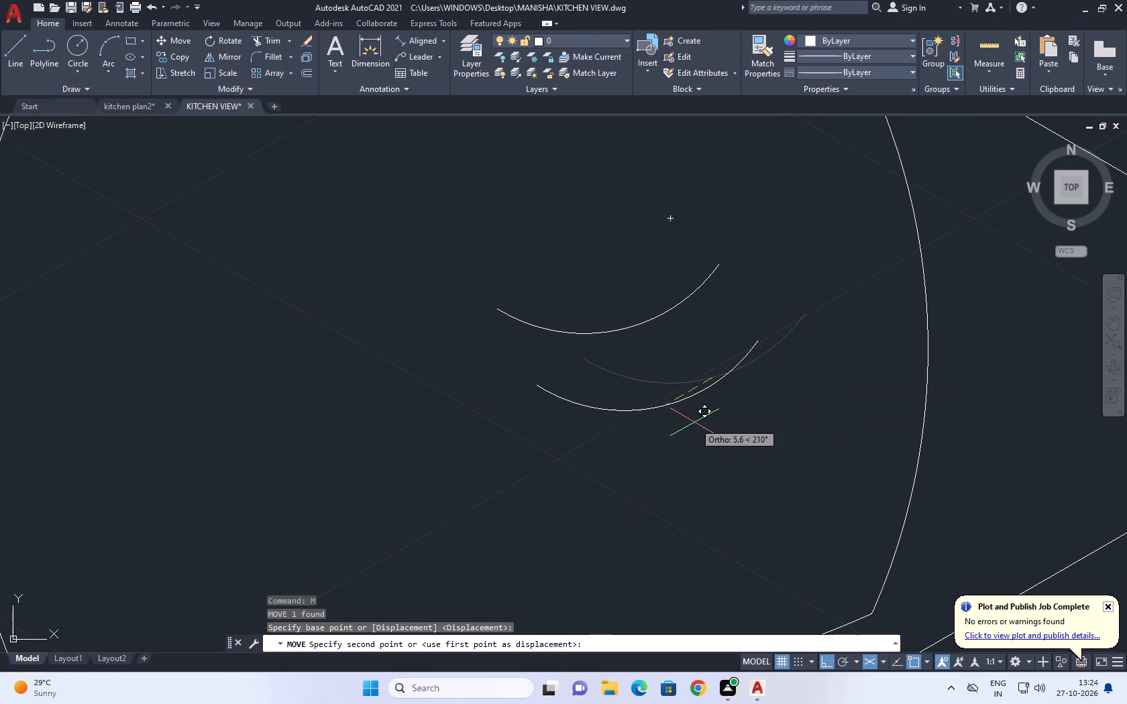
pyautogui.click(655, 432)
pyautogui.press('space')
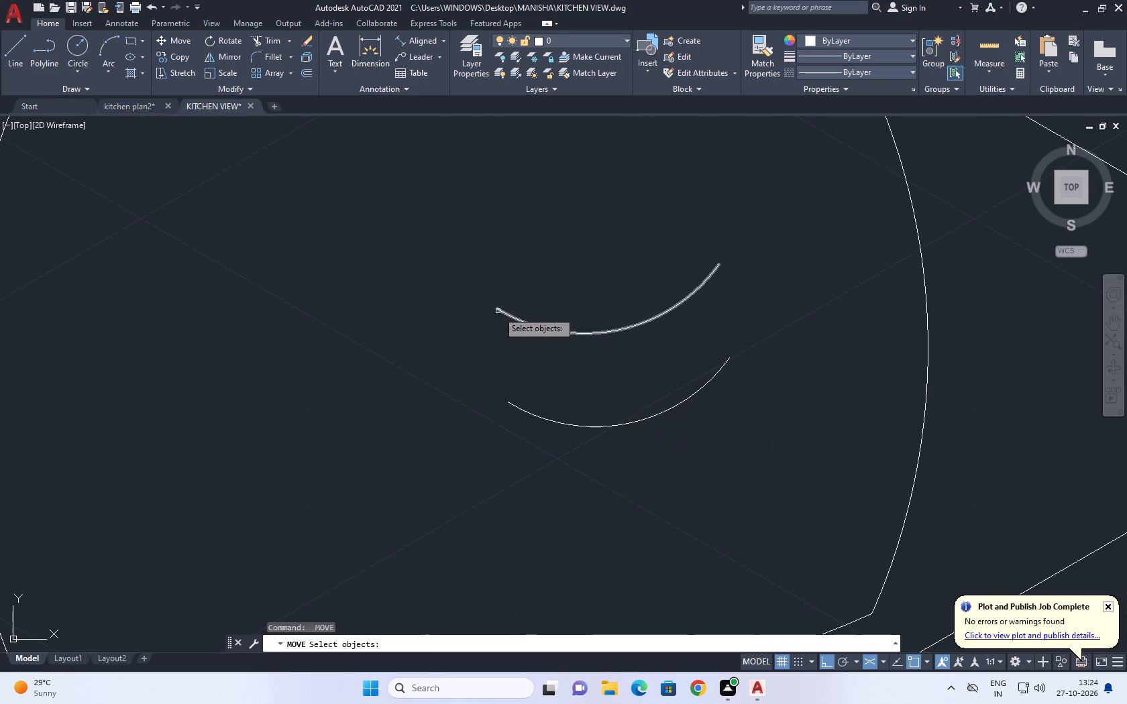
pyautogui.press('Escape')
# Draw a three-point arc bulging outward that joins the left ends of the upper and lower sagging arcs.
pyautogui.press('a')
pyautogui.press('space')
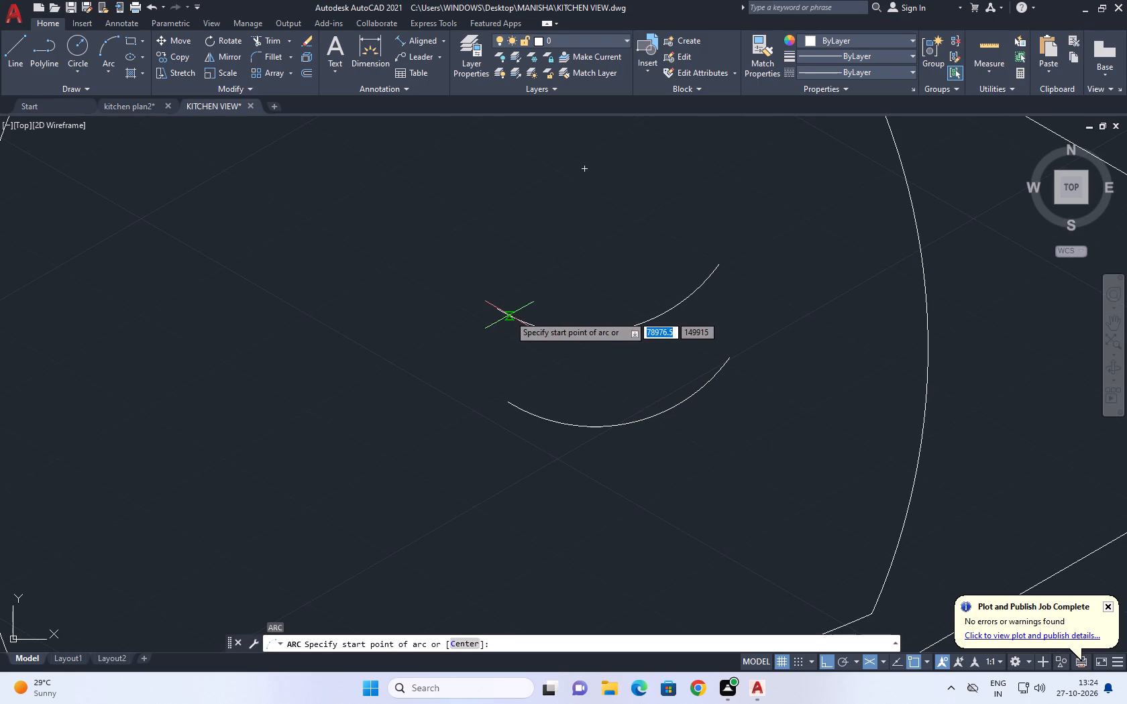
pyautogui.click(496, 310)
pyautogui.click(490, 340)
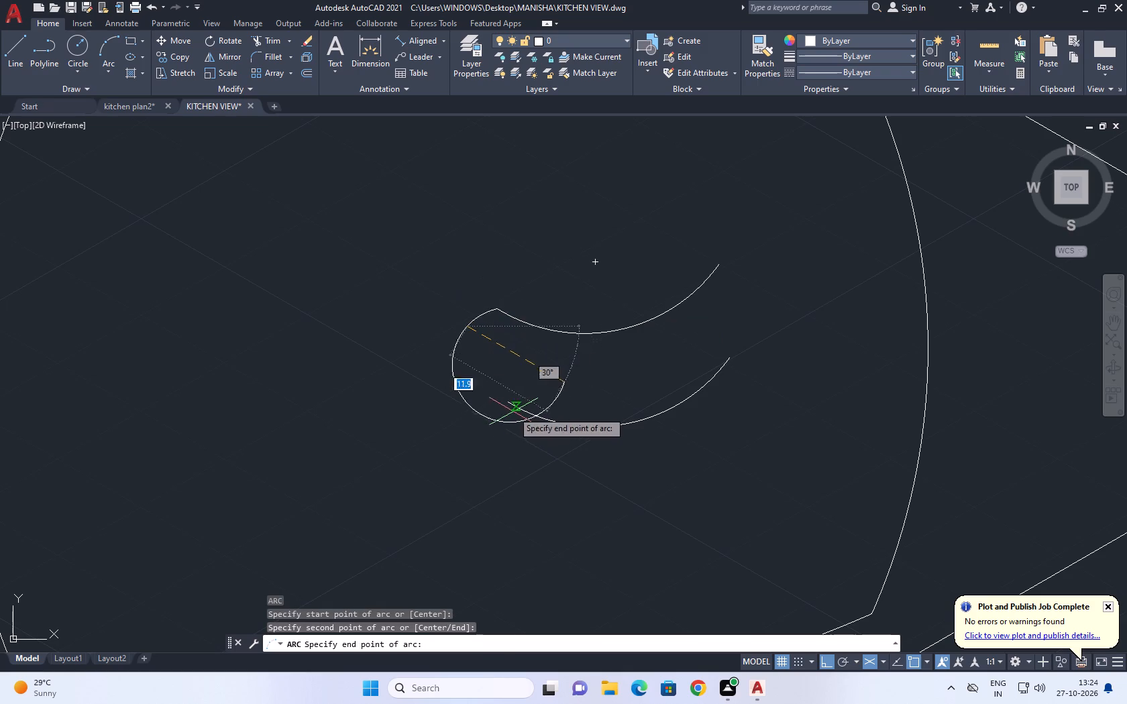
pyautogui.click(510, 408)
# Flatten the left connecting arc by stretching its midpoint inward toward the shape.
pyautogui.moveTo(495, 365); pyautogui.dragTo(486, 359)
pyautogui.click(458, 333)
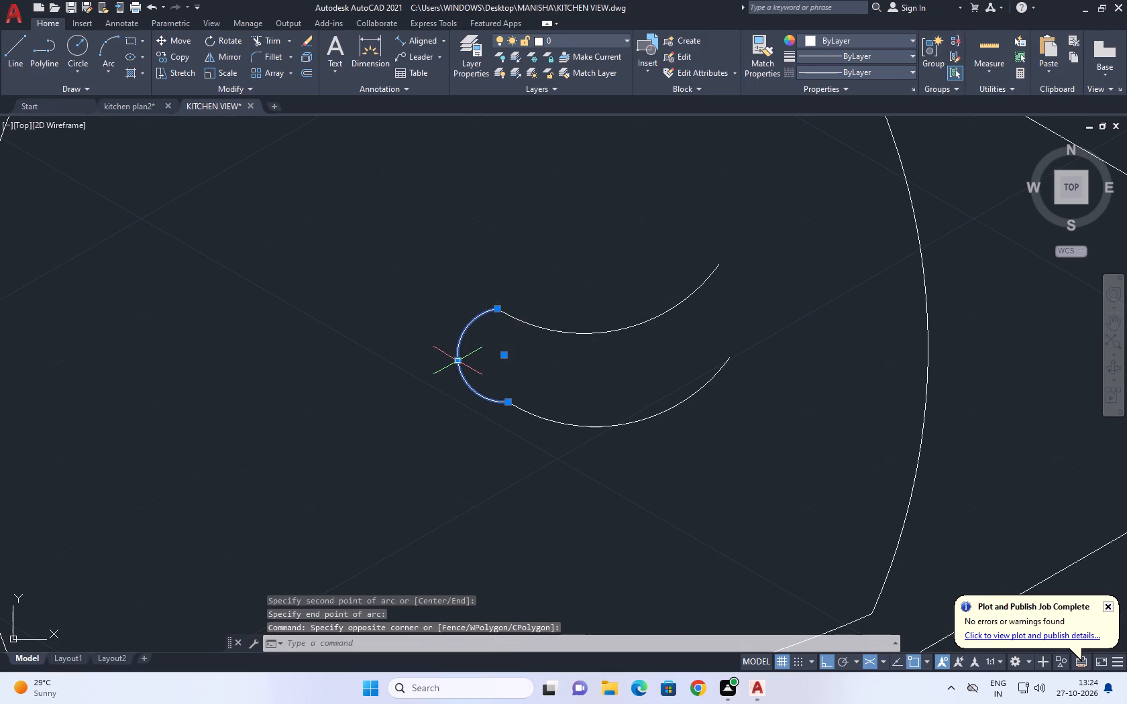
pyautogui.click(458, 361)
pyautogui.click(492, 355)
pyautogui.press('Escape')
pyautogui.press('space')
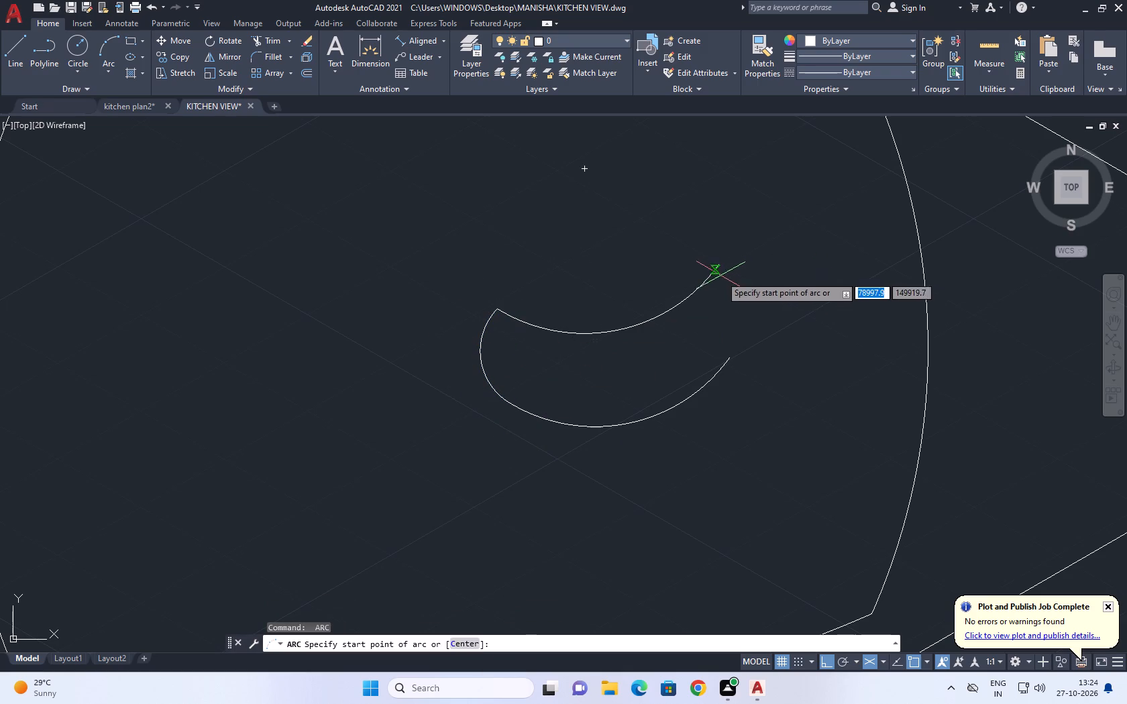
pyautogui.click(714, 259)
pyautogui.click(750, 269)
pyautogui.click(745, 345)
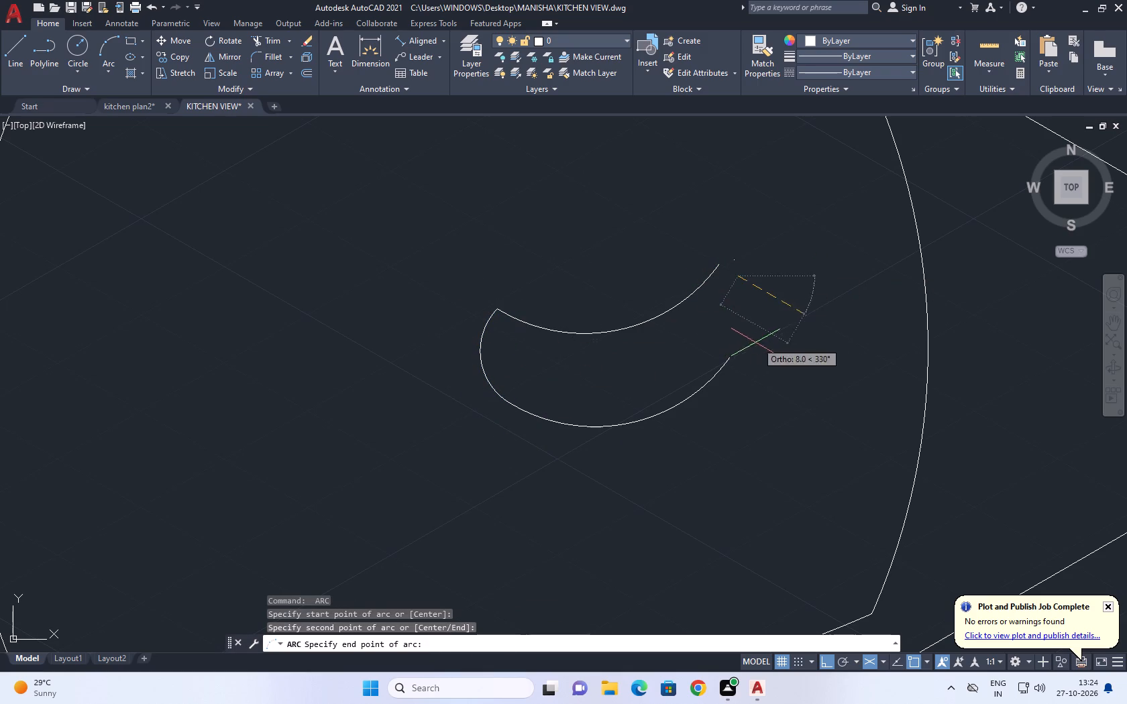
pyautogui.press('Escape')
# Draw an outward-bulging three-point arc with Ortho off, from the lower arc's right end to the upper arc's right end.
pyautogui.press('space')
pyautogui.click(728, 359)
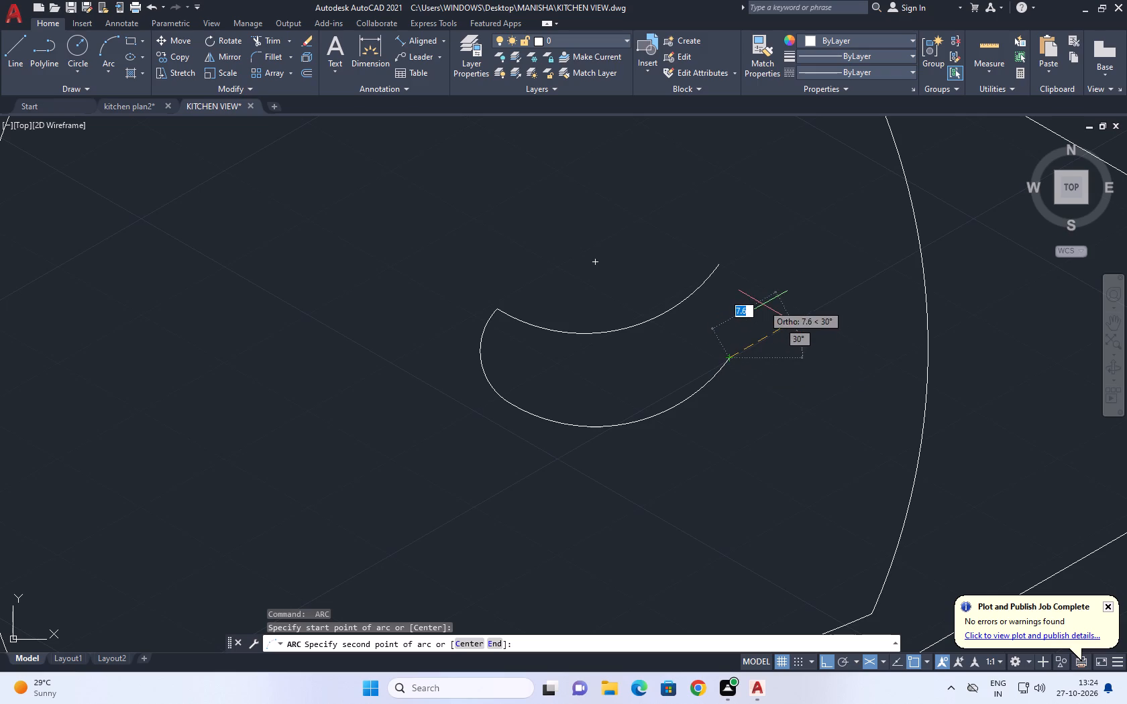
pyautogui.press('F8')
pyautogui.click(750, 302)
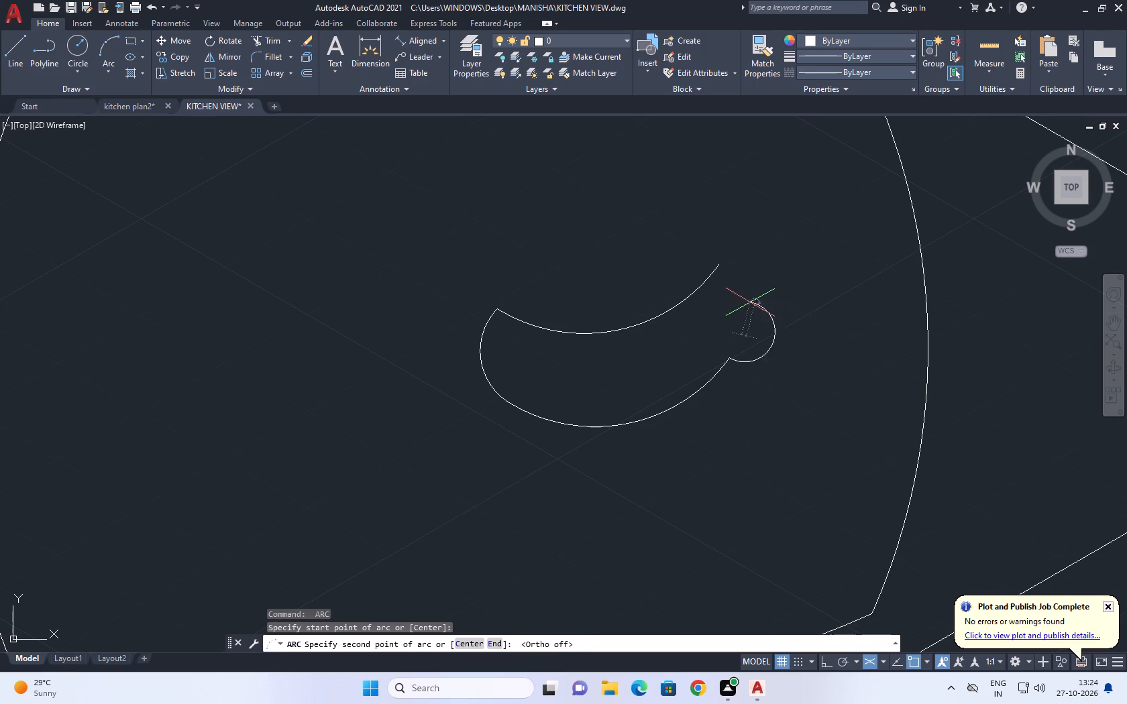
pyautogui.click(720, 260)
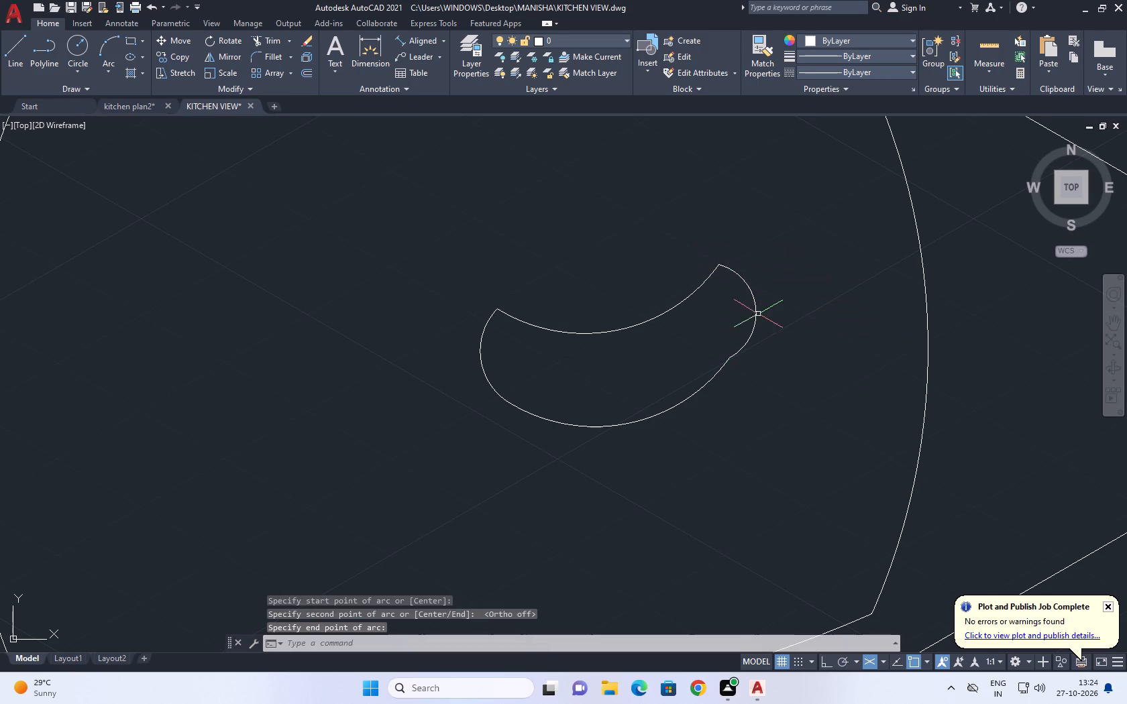
# Flatten the right connecting arc by stretching its midpoint inward, and clear the selection.
pyautogui.moveTo(767, 320); pyautogui.dragTo(763, 310)
pyautogui.click(742, 278)
pyautogui.moveTo(761, 294); pyautogui.dragTo(685, 299, button='middle')
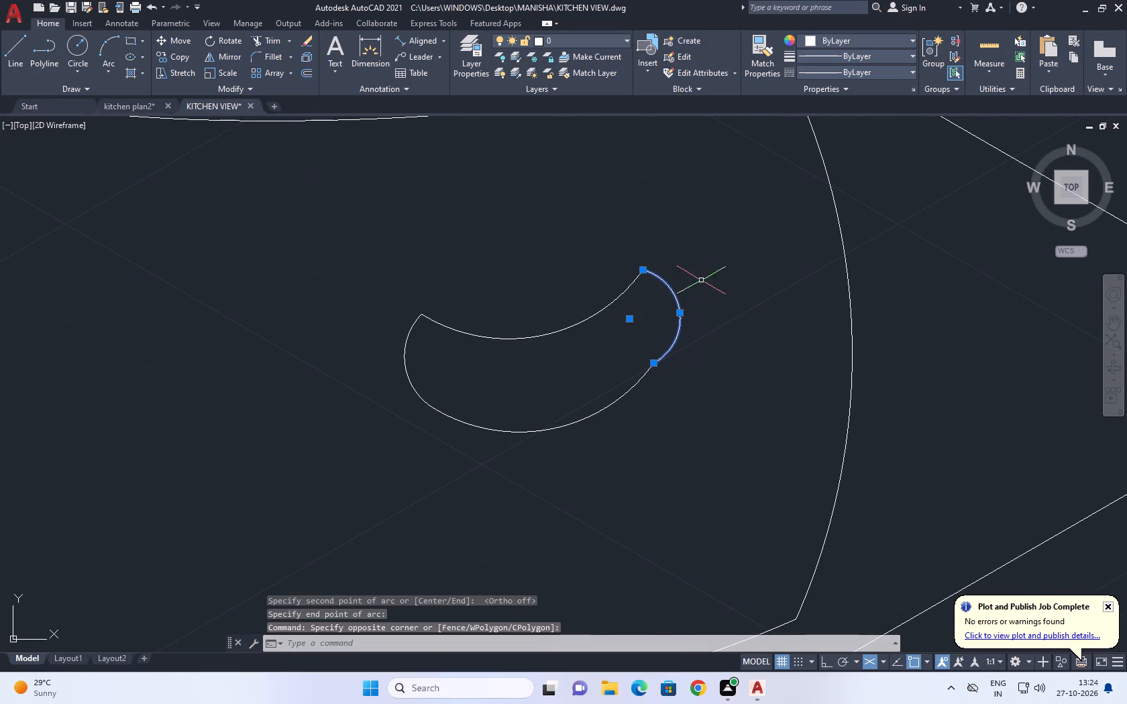
pyautogui.click(681, 311)
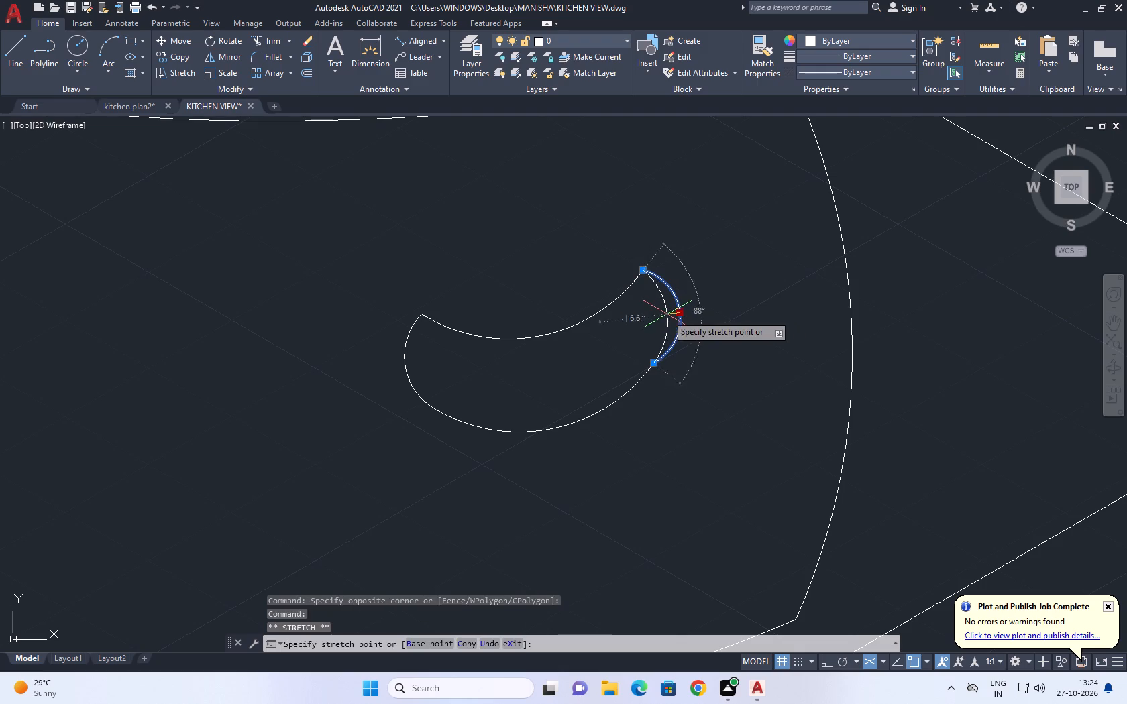
pyautogui.click(659, 315)
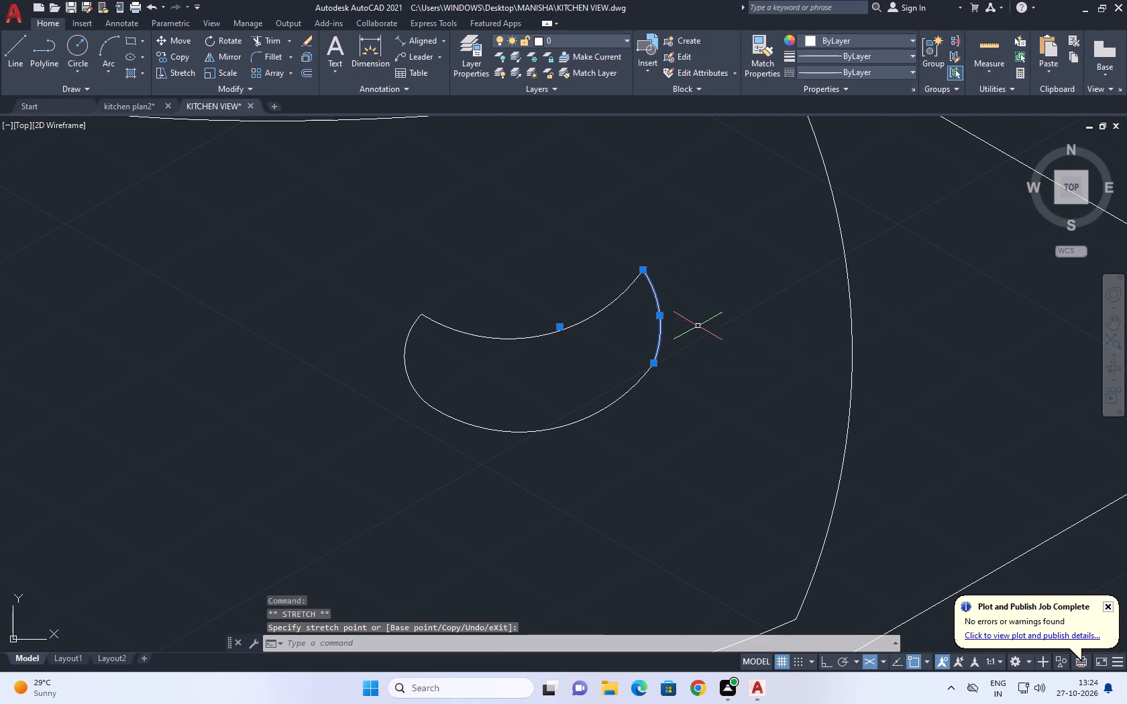
pyautogui.rightClick(810, 312)
pyautogui.click(873, 534)
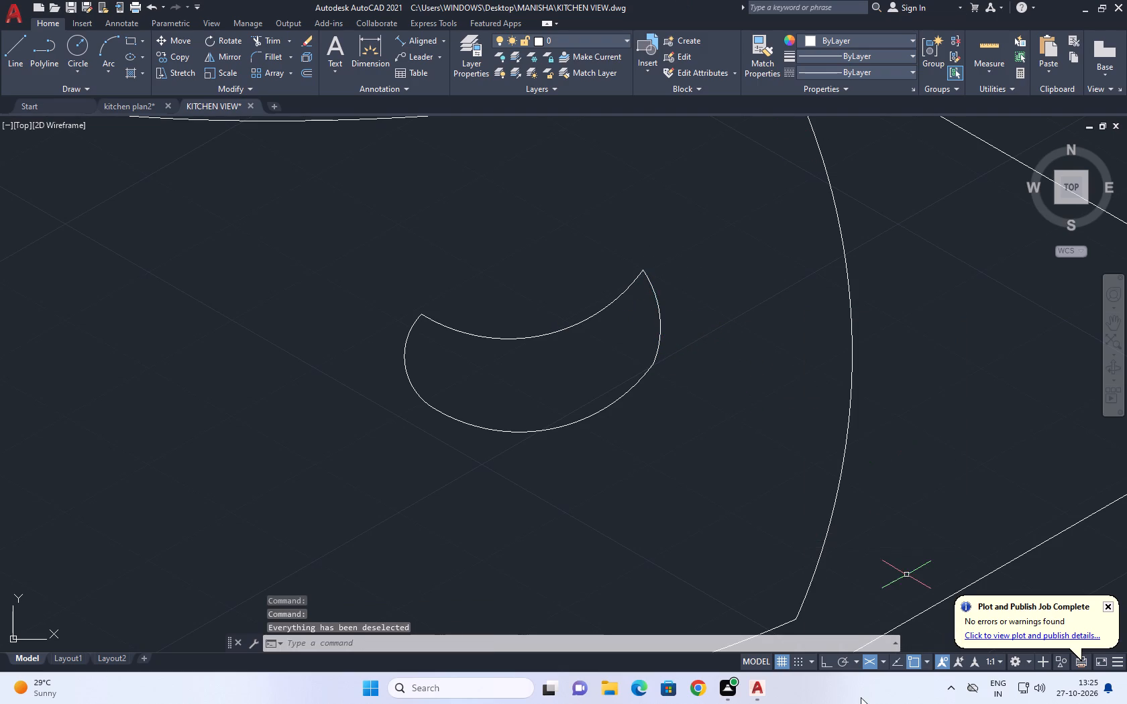
# Save the drawing as KITCHEN VIEW in the MANISHA folder, replacing the existing file.
pyautogui.click(10, 24)
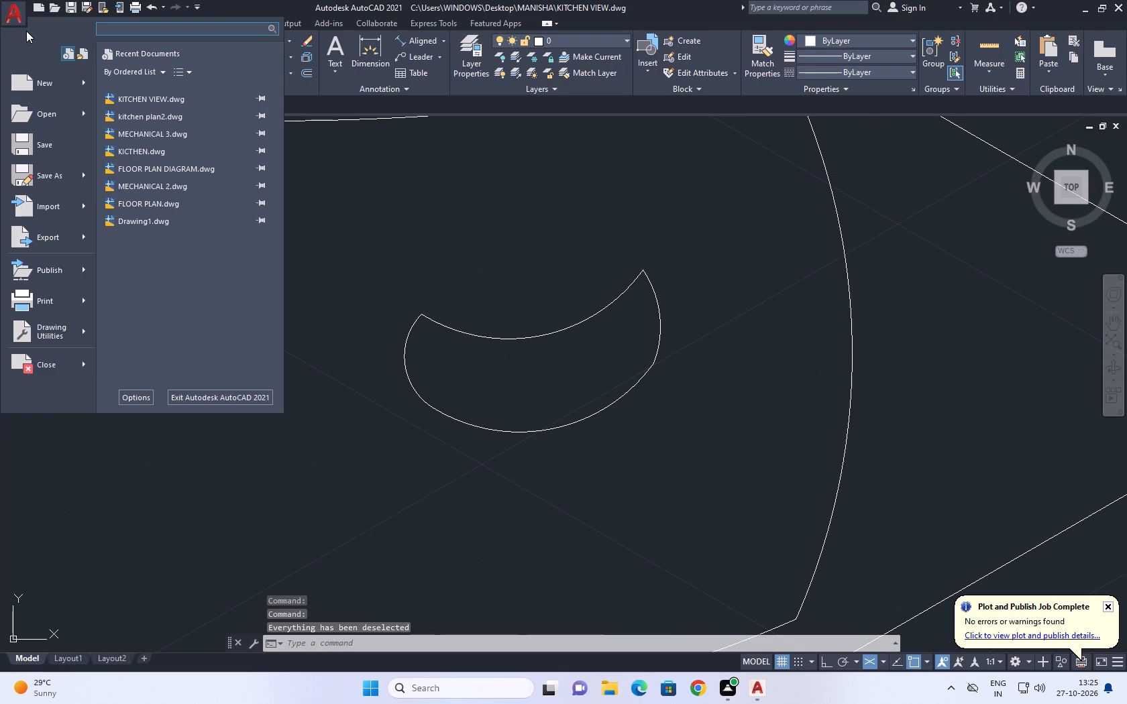
pyautogui.click(55, 180)
pyautogui.click(733, 471)
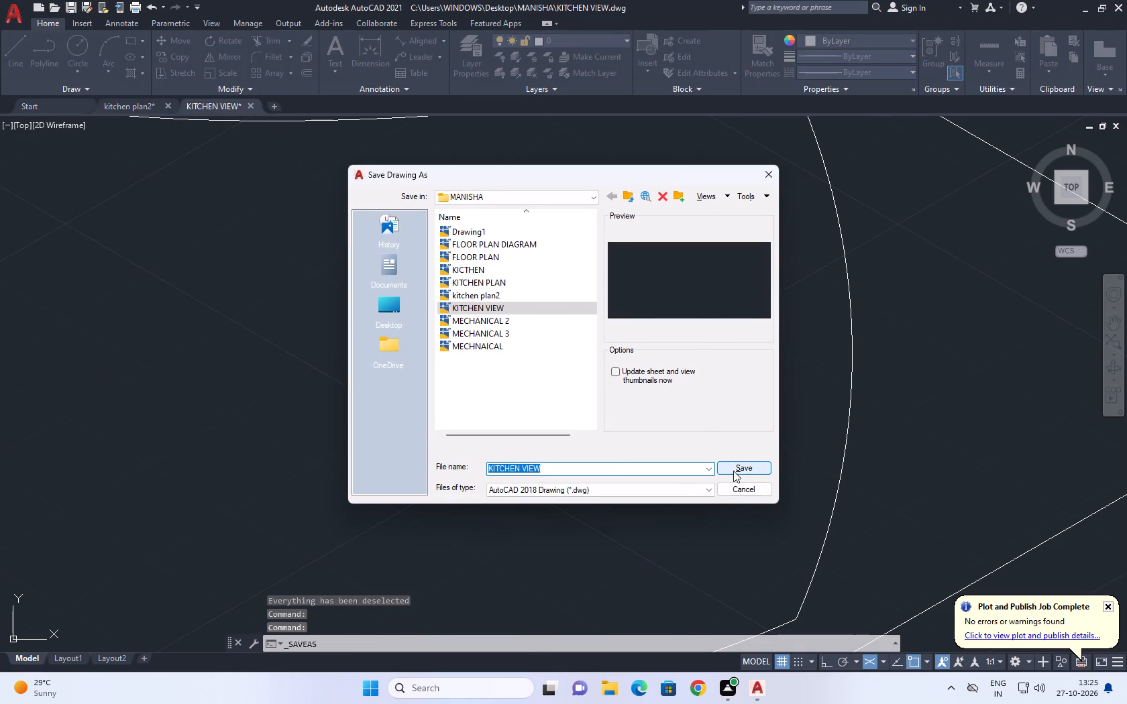
pyautogui.click(551, 370)
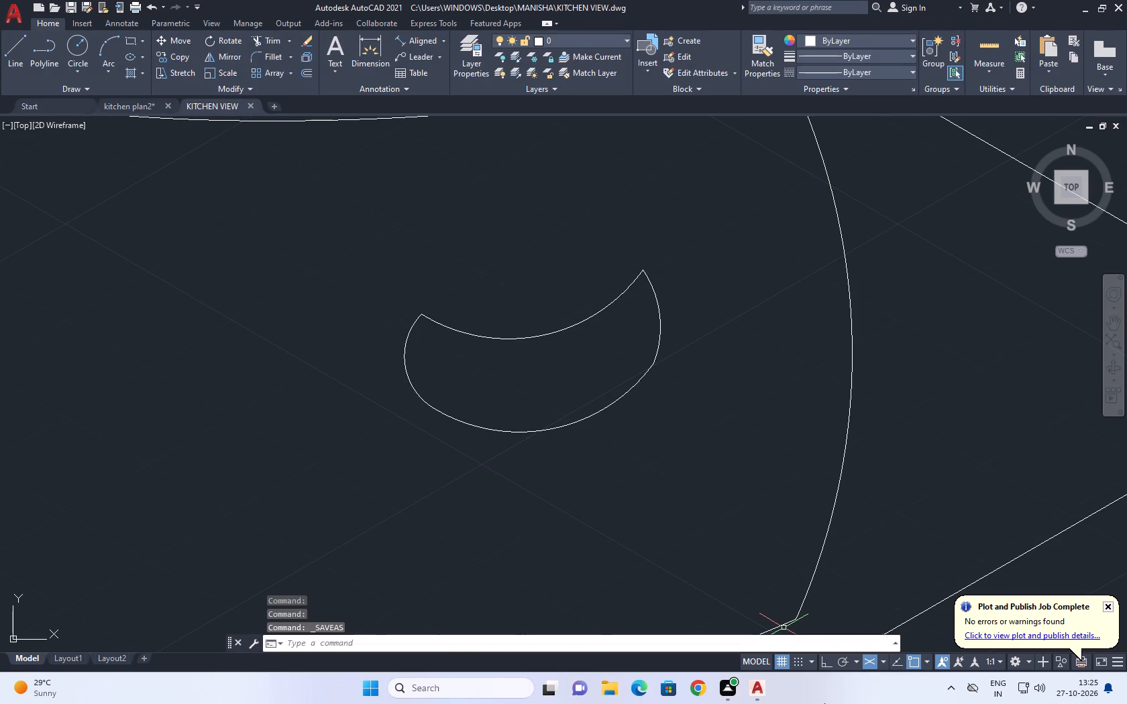
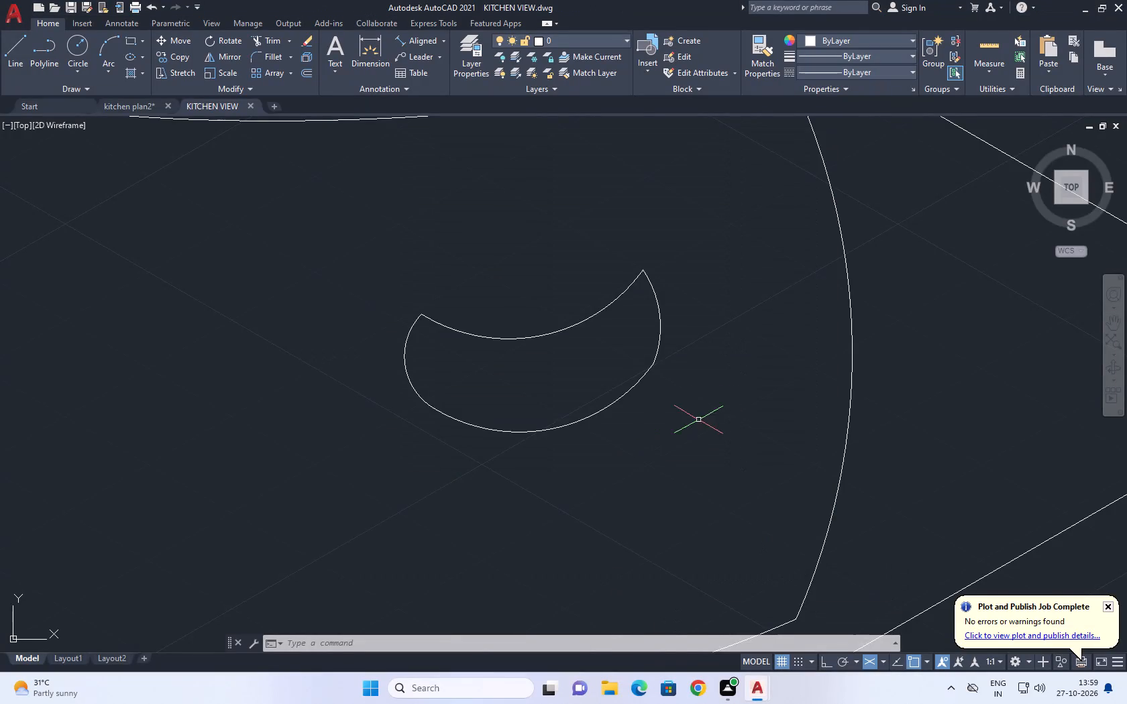
# Examine the pot, the stove top and the surrounding base counter in the isometric kitchen view.
pyautogui.moveTo(713, 398); pyautogui.dragTo(648, 417, button='middle')
pyautogui.scroll(-1, 650, 414)
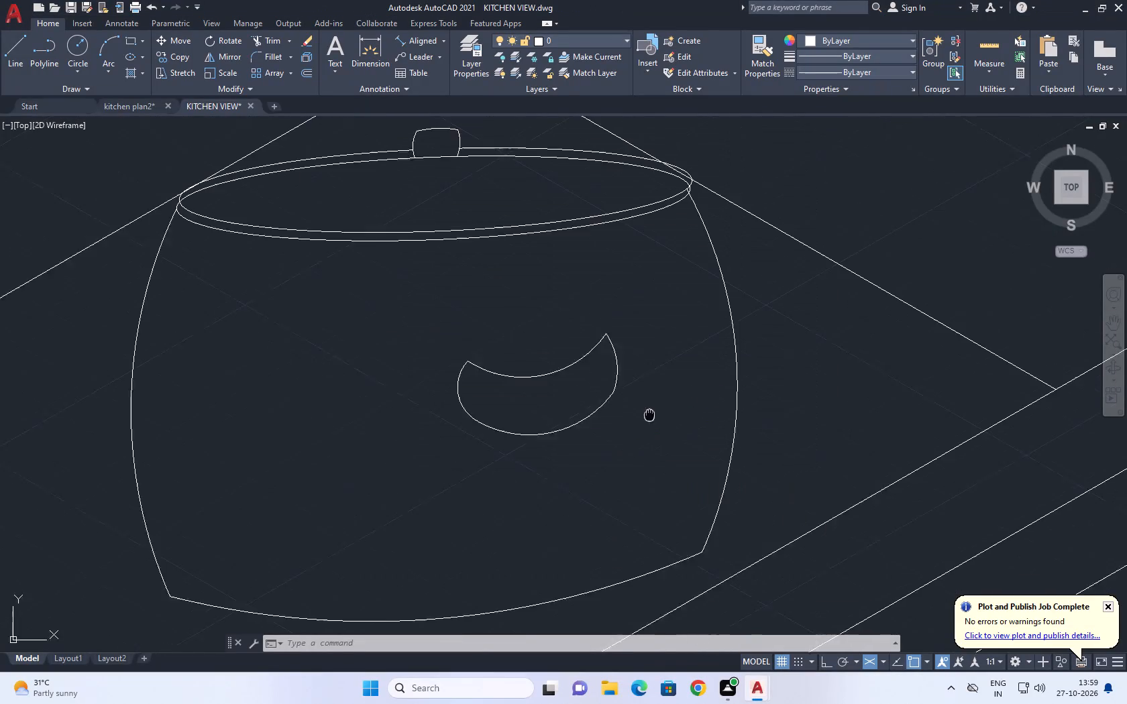
pyautogui.moveTo(648, 417); pyautogui.dragTo(635, 432, button='middle')
pyautogui.scroll(1, 606, 398)
pyautogui.scroll(-4, 582, 416)
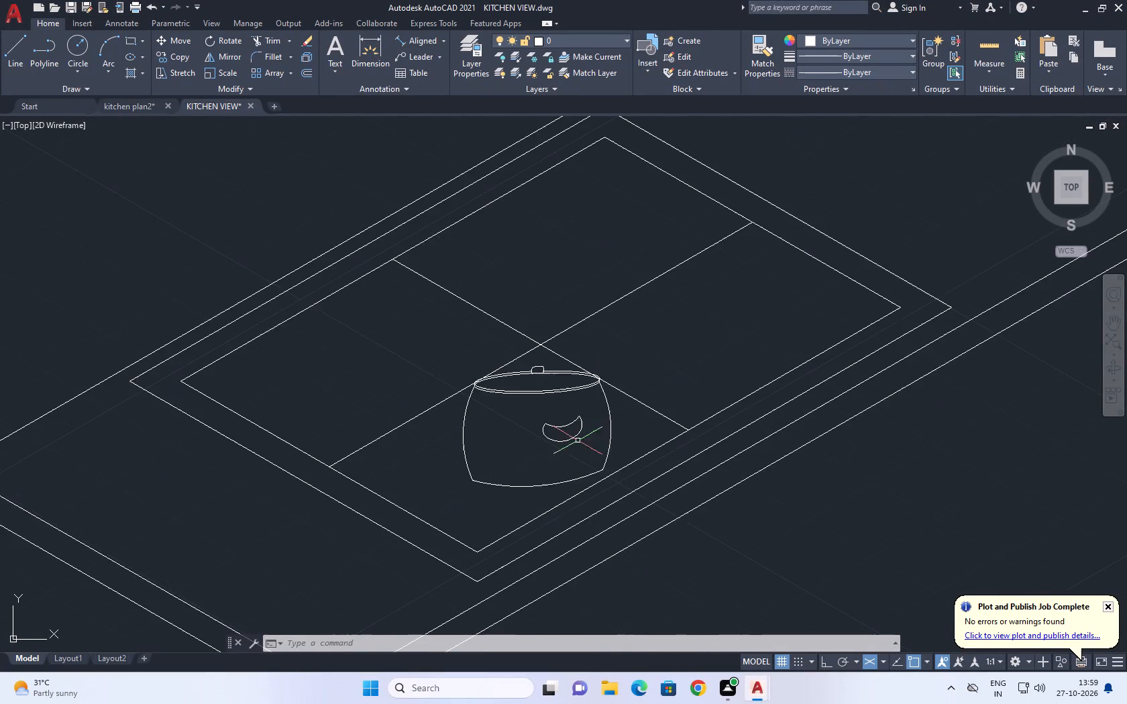
pyautogui.moveTo(620, 432); pyautogui.dragTo(543, 478, button='middle')
pyautogui.scroll(-1, 543, 479)
pyautogui.moveTo(468, 579); pyautogui.dragTo(466, 524, button='middle')
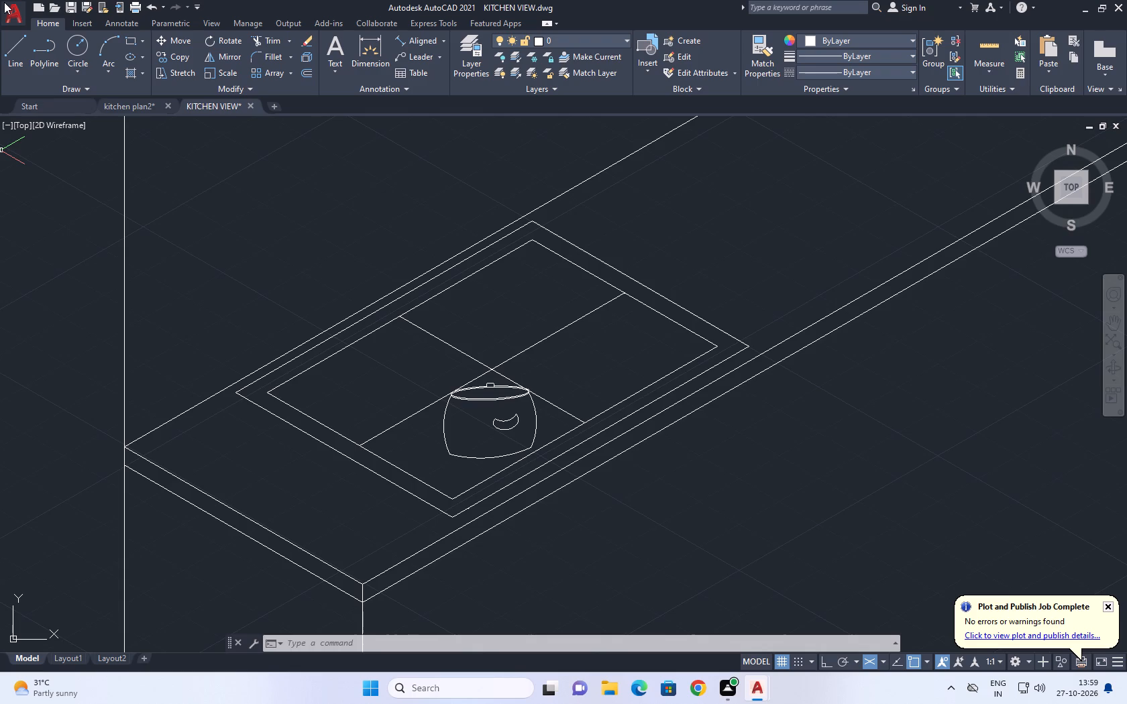
pyautogui.moveTo(530, 316); pyautogui.dragTo(533, 326, button='middle')
pyautogui.scroll(-4, 533, 326)
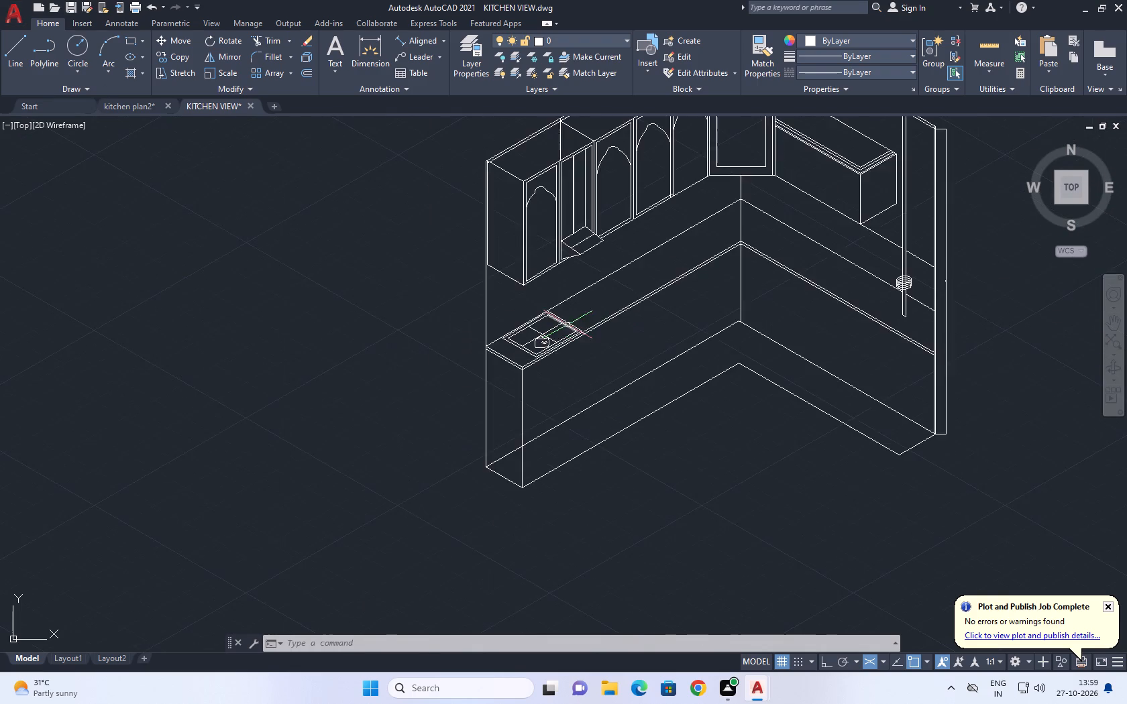
pyautogui.moveTo(555, 332); pyautogui.dragTo(484, 341, button='middle')
pyautogui.moveTo(517, 338); pyautogui.dragTo(484, 341, button='right')
pyautogui.moveTo(502, 339); pyautogui.dragTo(462, 359, button='middle')
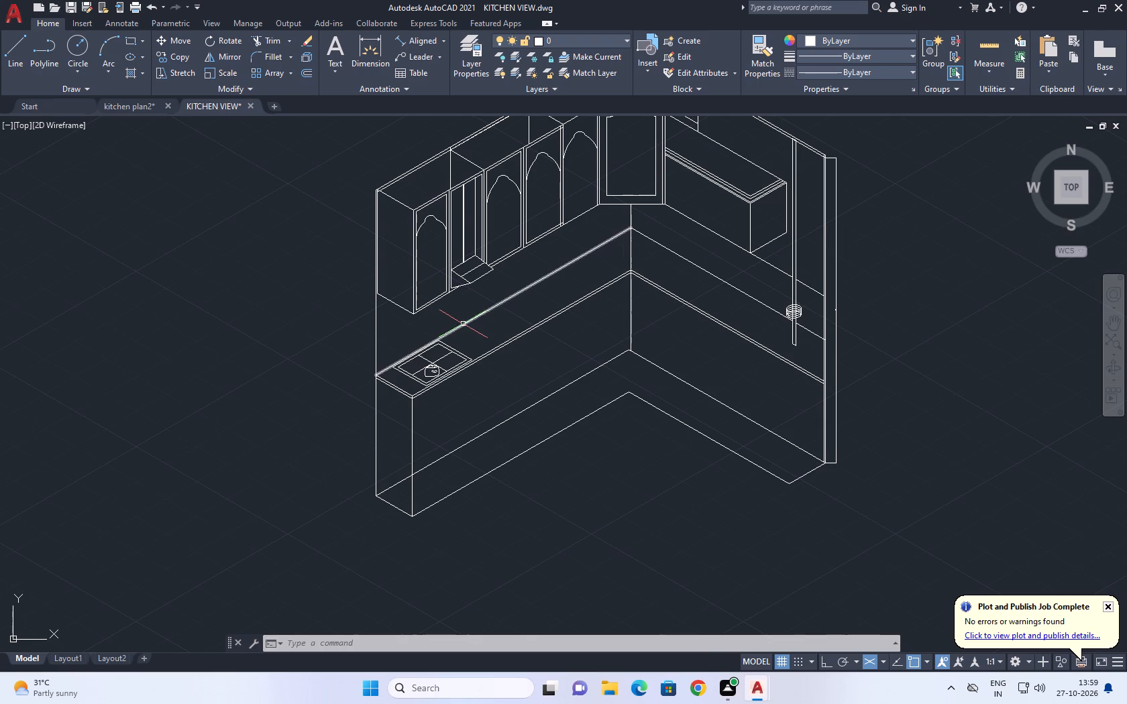
pyautogui.scroll(-1, 551, 325)
pyautogui.scroll(4, 477, 363)
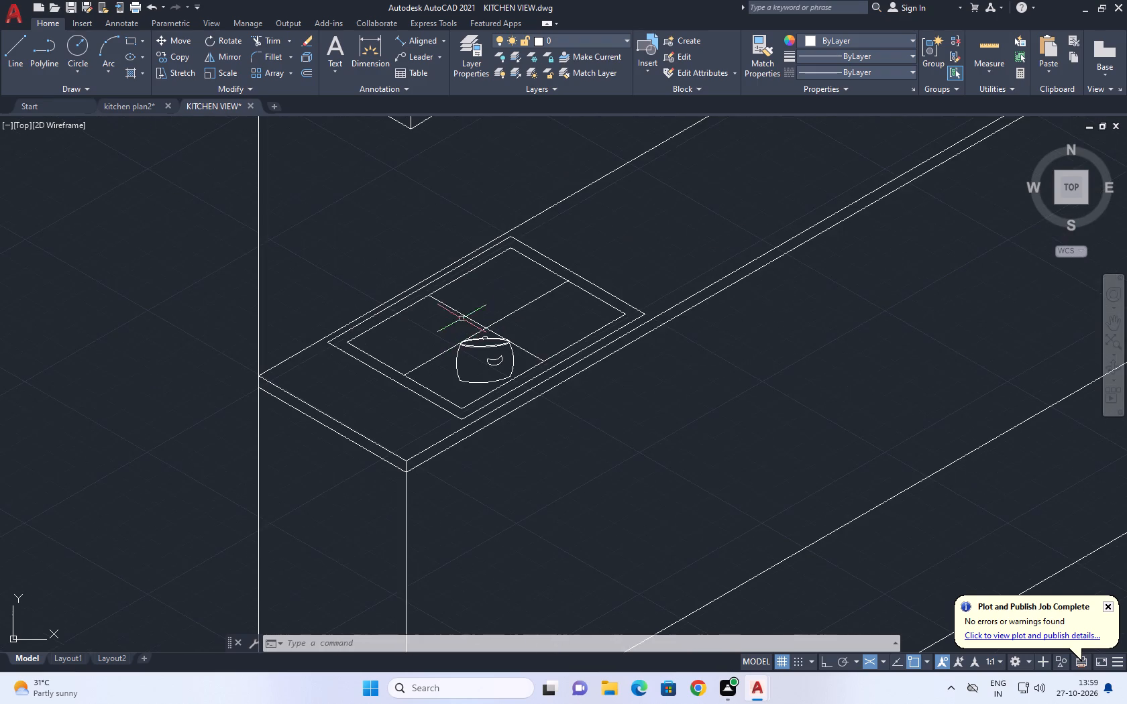
pyautogui.moveTo(479, 304); pyautogui.dragTo(440, 353, button='middle')
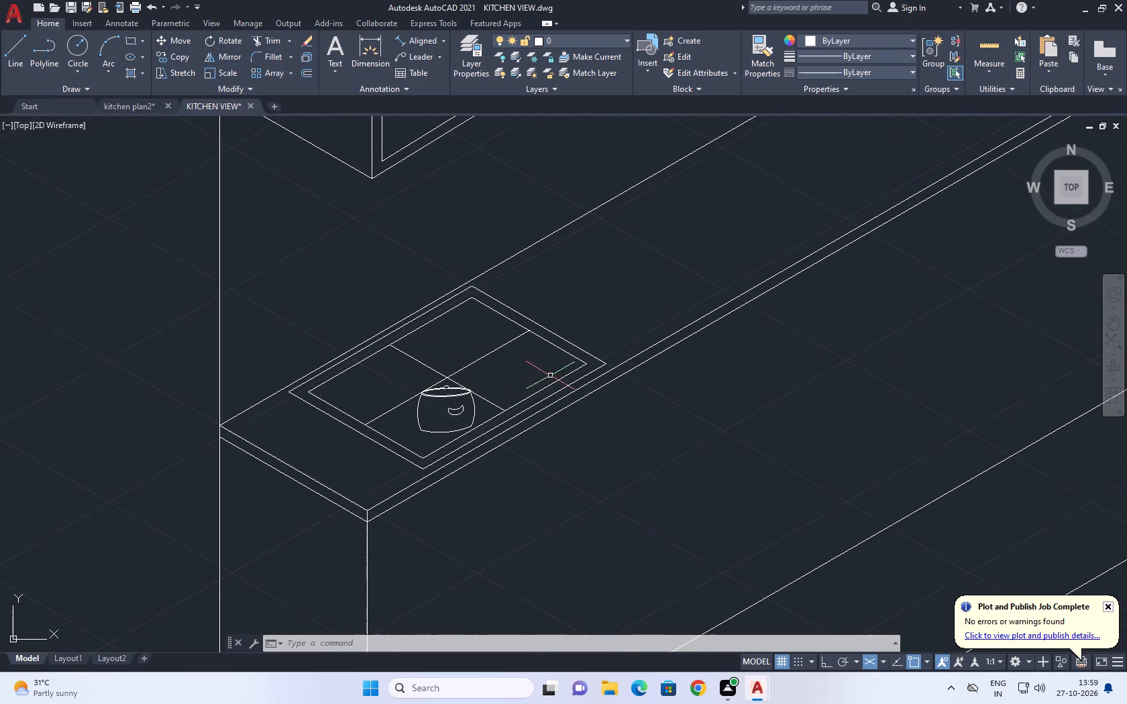
pyautogui.scroll(-3, 382, 353)
pyautogui.moveTo(530, 358); pyautogui.dragTo(507, 397, button='middle')
pyautogui.middleClick(505, 400)
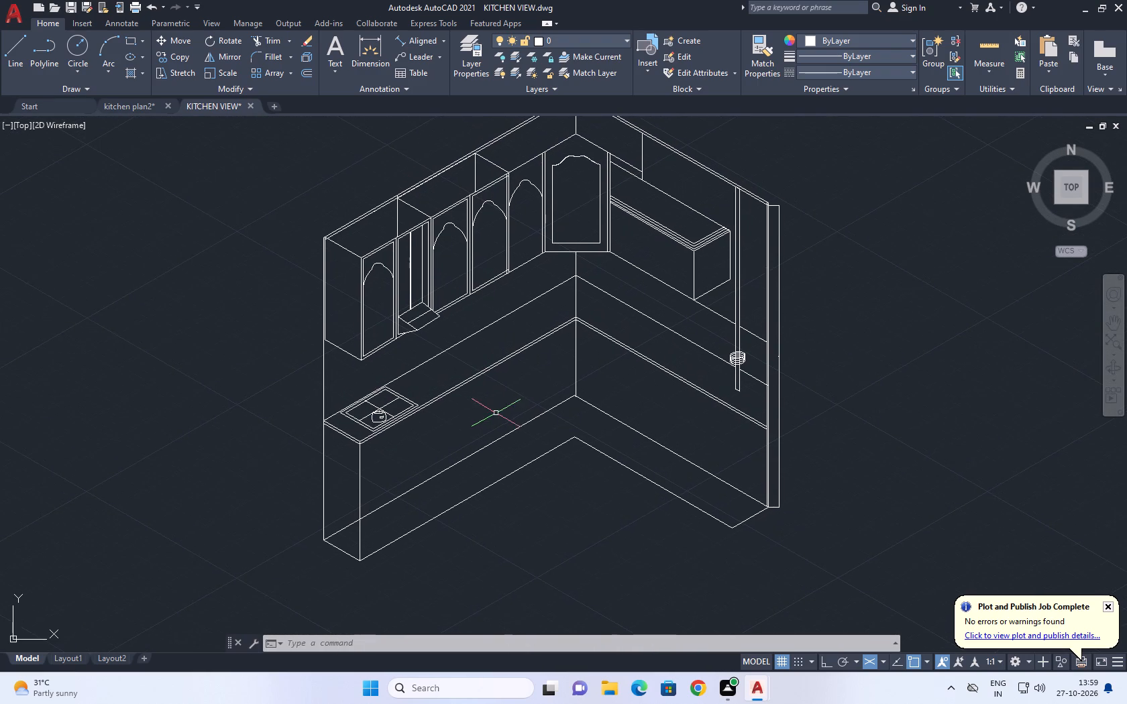
pyautogui.moveTo(549, 483); pyautogui.dragTo(535, 403, button='middle')
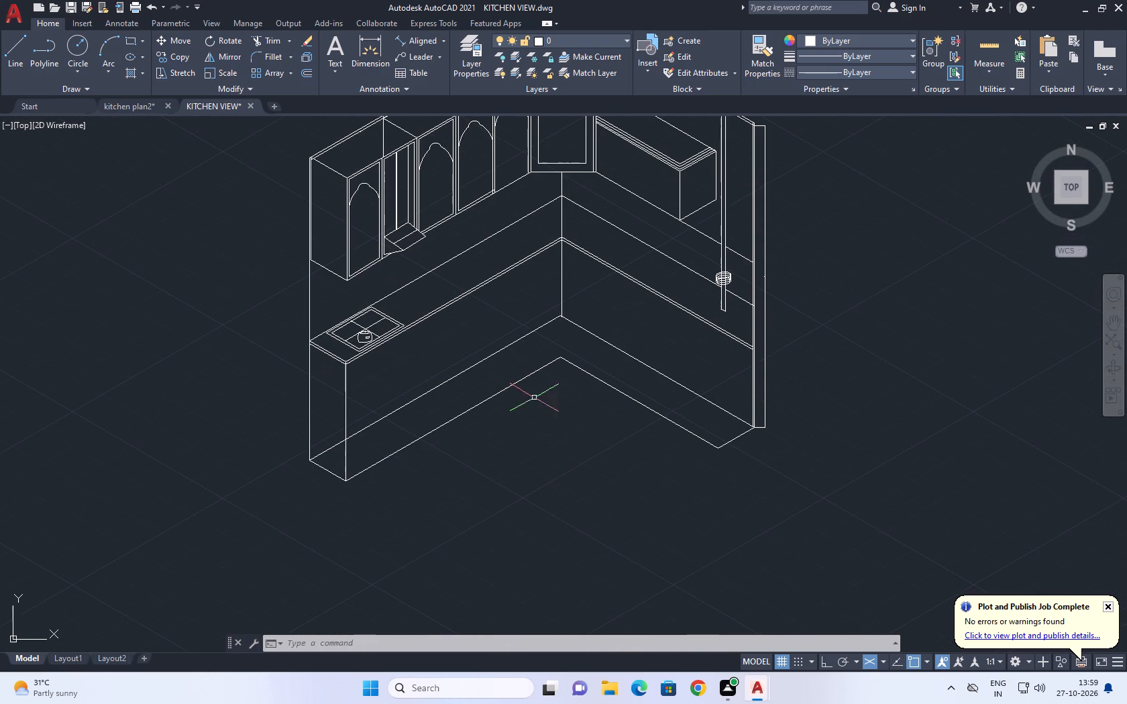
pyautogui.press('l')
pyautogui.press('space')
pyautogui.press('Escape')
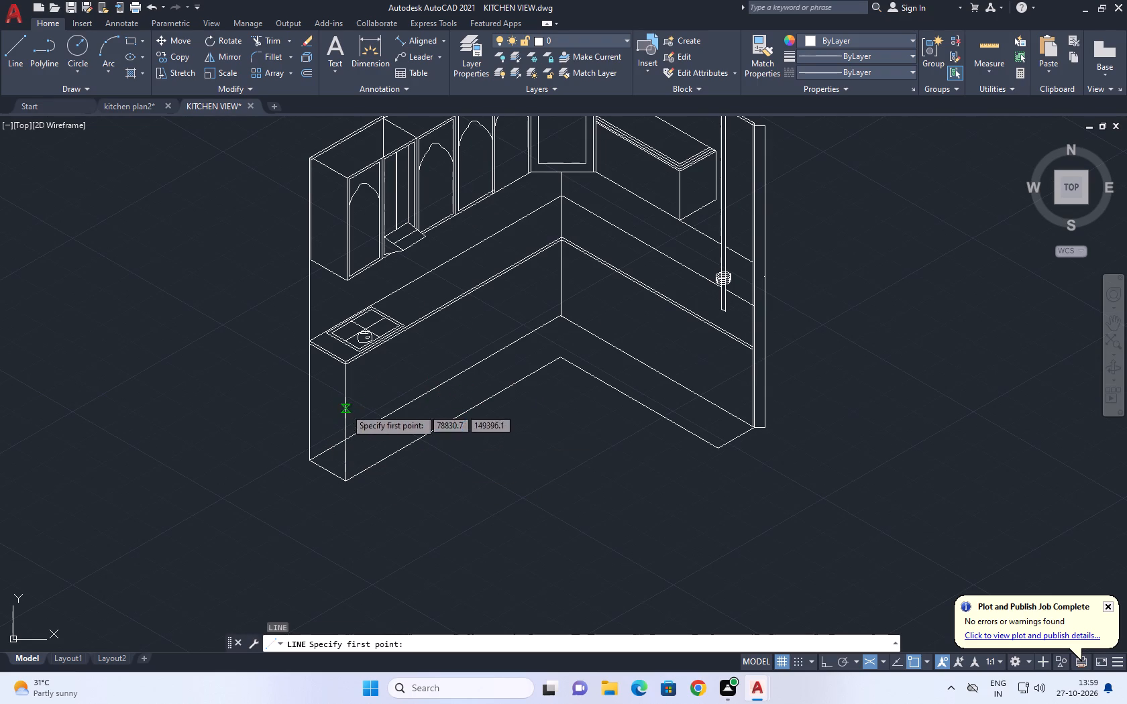
# Copy the vertical front edge at the stove end of the base cabinet 600 along the counter front, with Ortho on.
pyautogui.click(347, 405)
pyautogui.click(319, 407)
pyautogui.moveTo(345, 427); pyautogui.dragTo(307, 483, button='middle')
pyautogui.press('c')
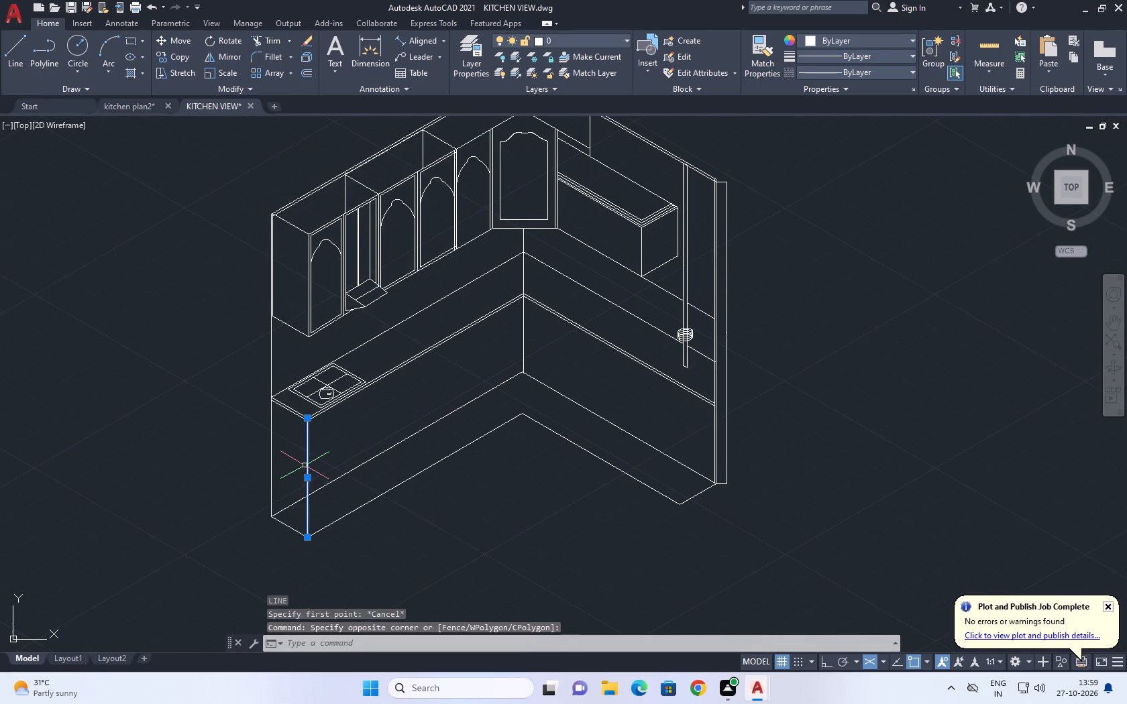
pyautogui.press('o')
pyautogui.press('space')
pyautogui.moveTo(307, 540); pyautogui.dragTo(313, 532)
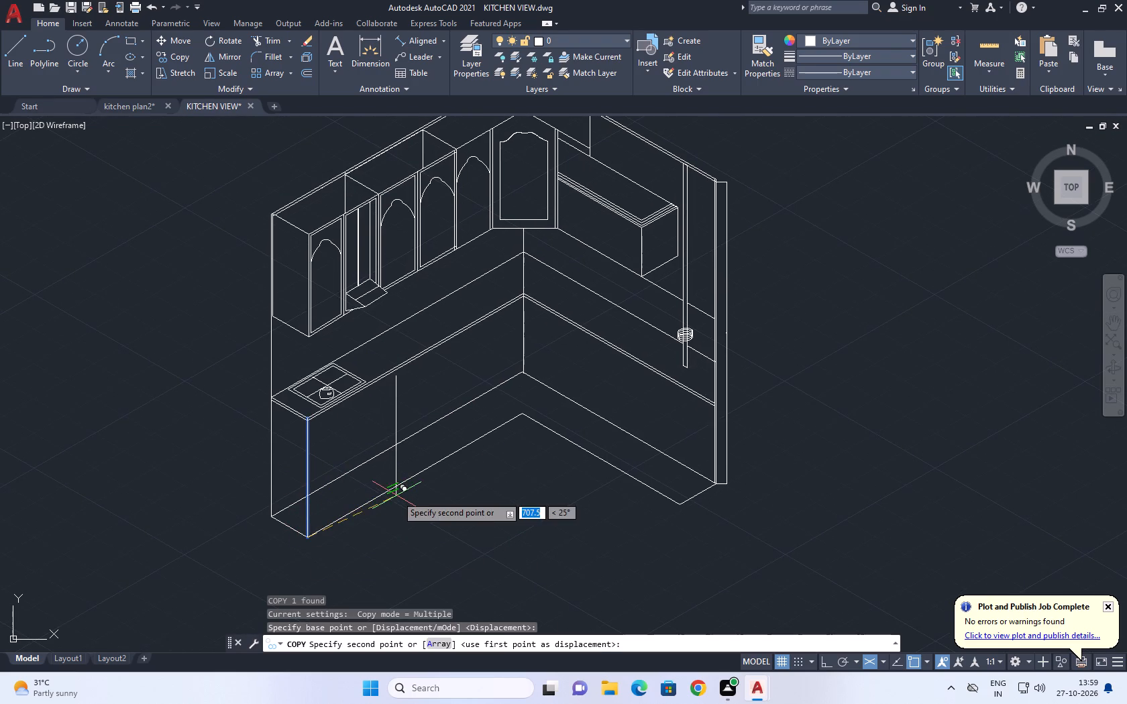
pyautogui.press('F8')
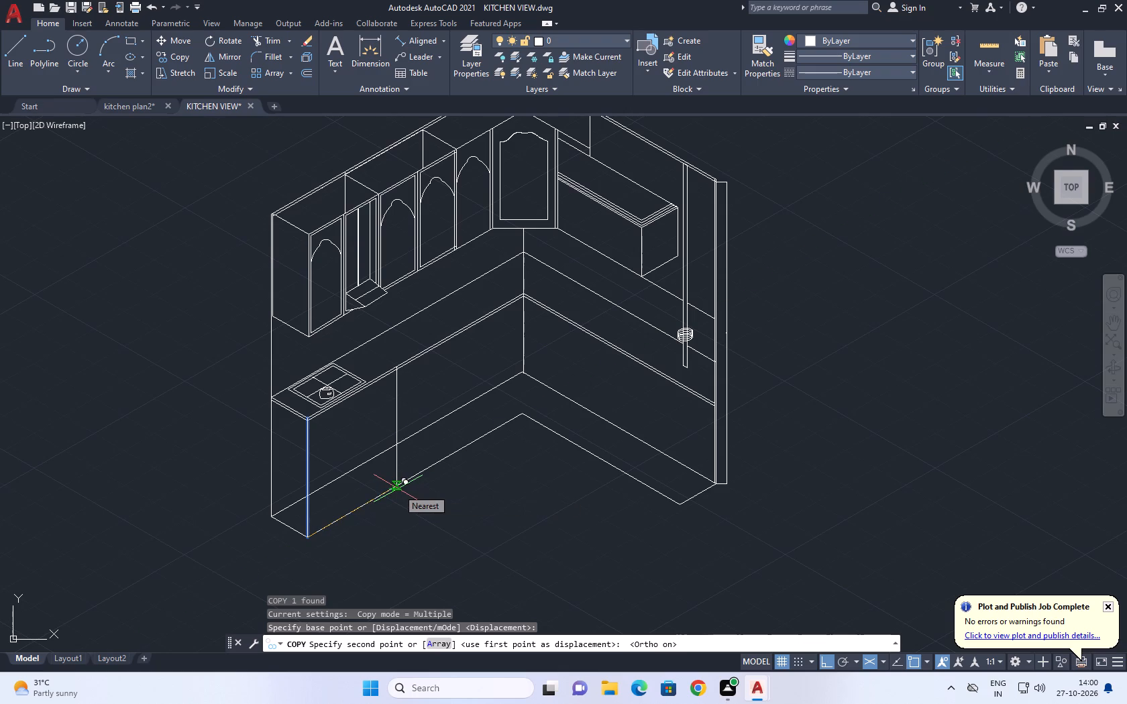
pyautogui.write('600')
pyautogui.press('Return')
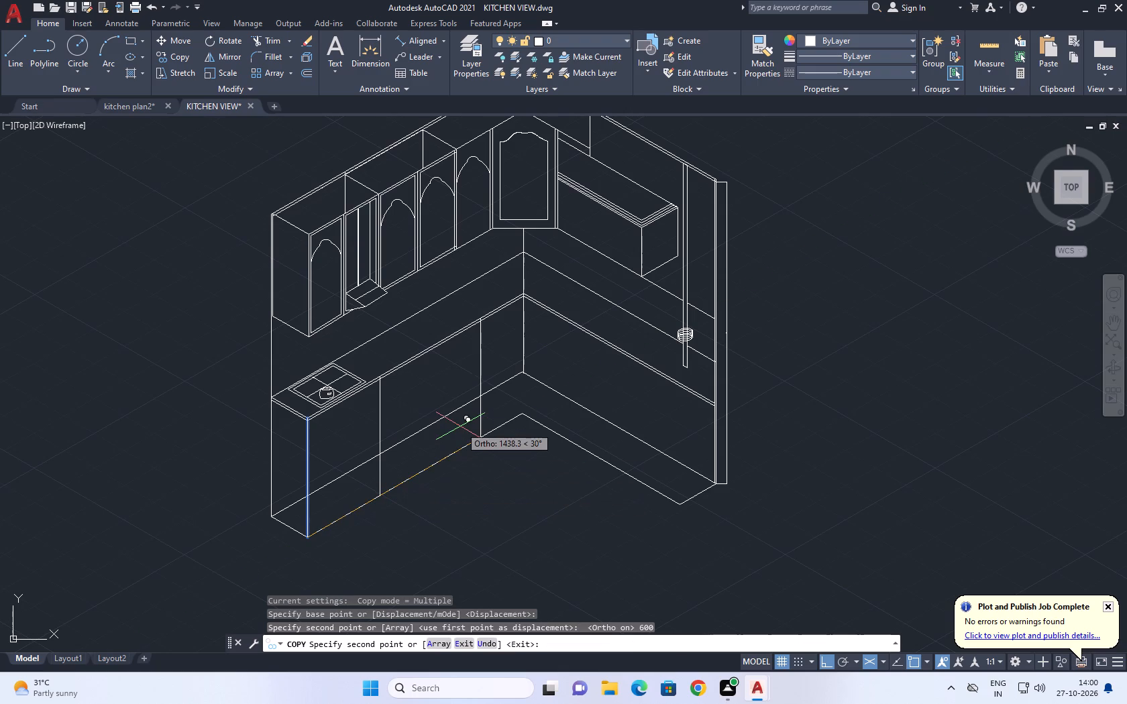
pyautogui.press('Escape')
# Copy the new vertical cabinet divider another 500 along the counter front toward the corner.
pyautogui.moveTo(392, 468); pyautogui.dragTo(385, 475)
pyautogui.click(372, 485)
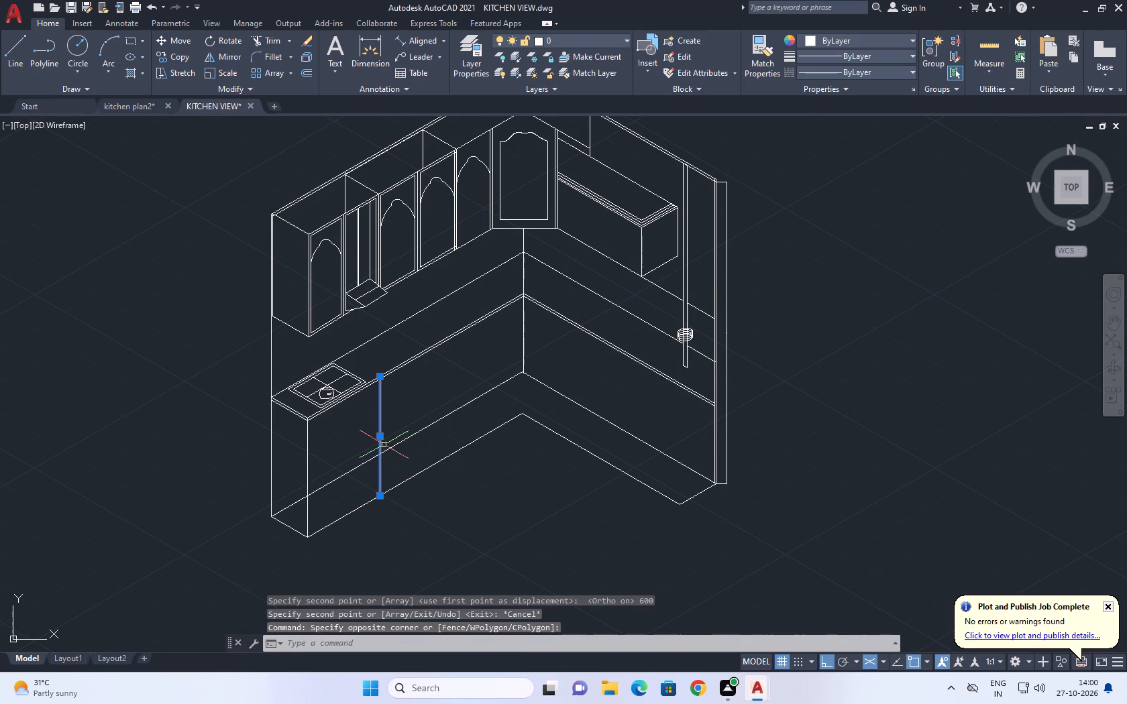
pyautogui.write('CO')
pyautogui.press('space')
pyautogui.click(377, 446)
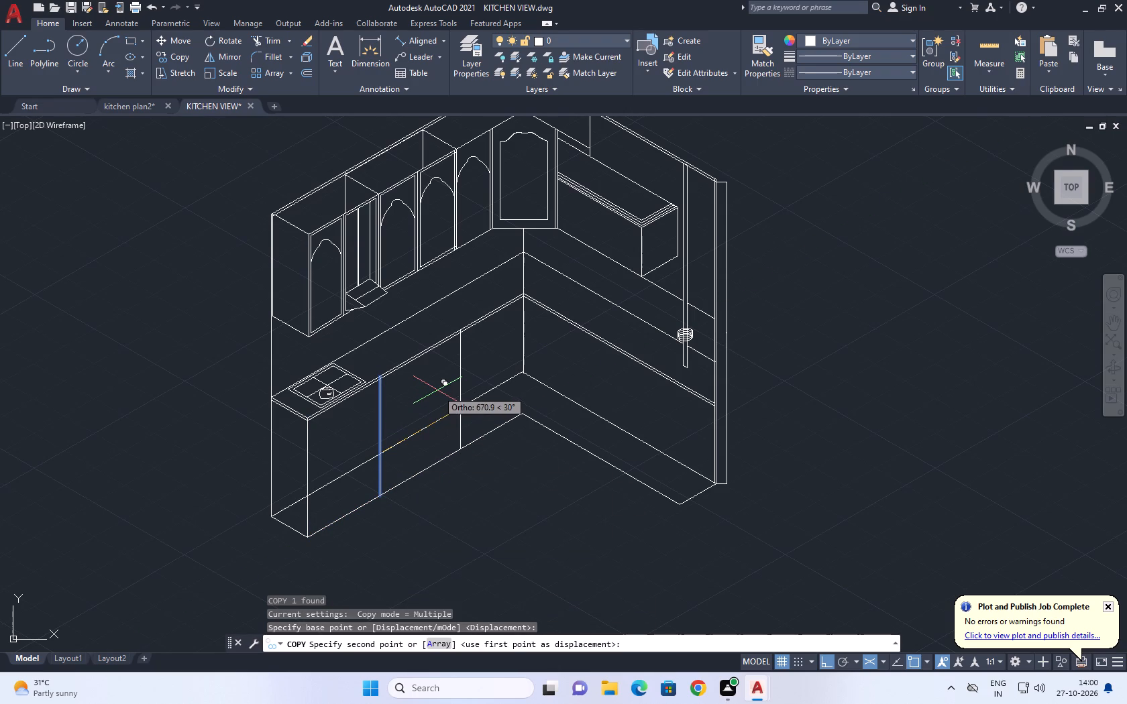
pyautogui.write('500')
pyautogui.press('Return')
pyautogui.press('Escape')
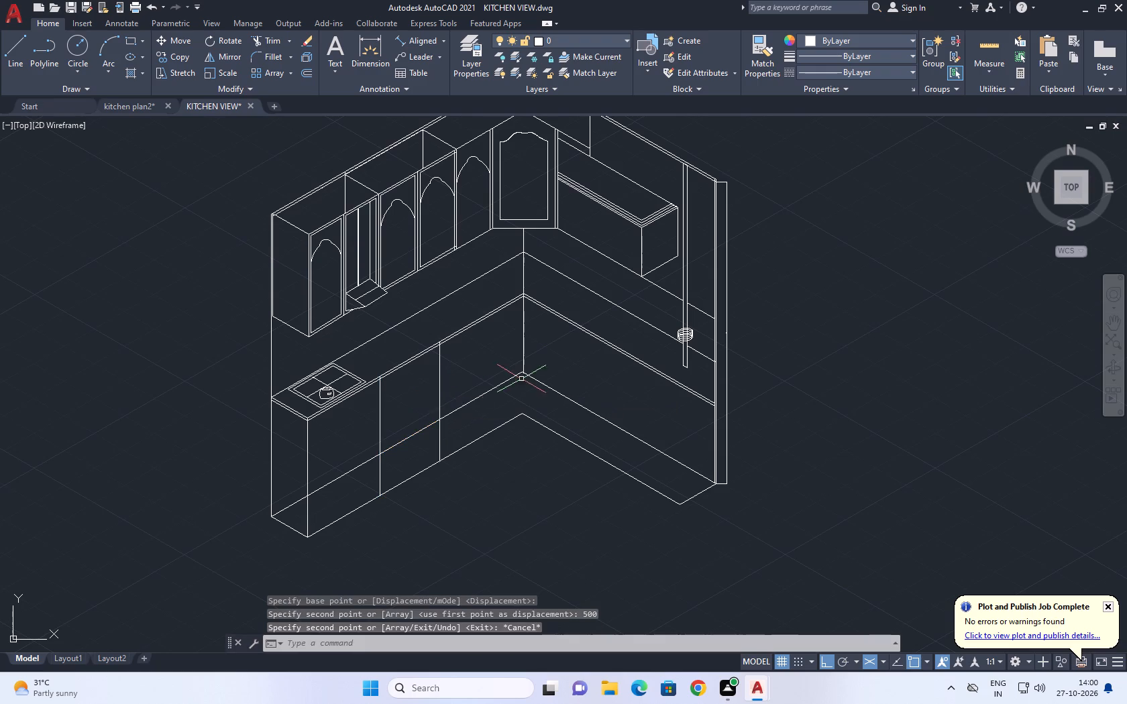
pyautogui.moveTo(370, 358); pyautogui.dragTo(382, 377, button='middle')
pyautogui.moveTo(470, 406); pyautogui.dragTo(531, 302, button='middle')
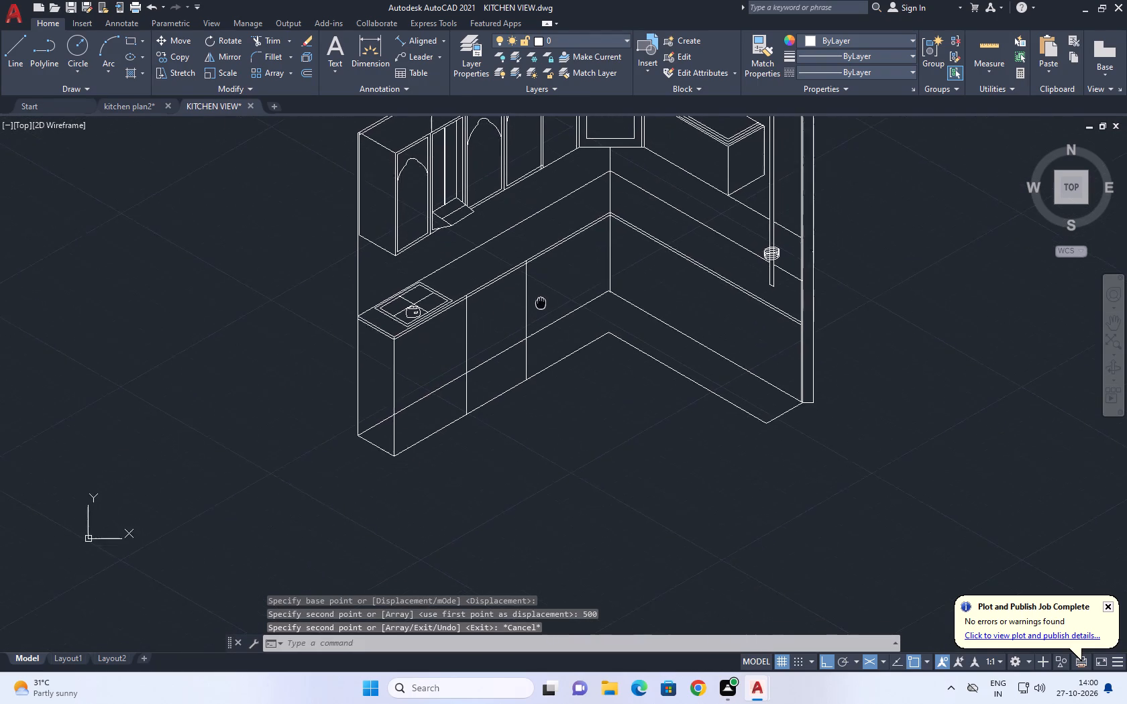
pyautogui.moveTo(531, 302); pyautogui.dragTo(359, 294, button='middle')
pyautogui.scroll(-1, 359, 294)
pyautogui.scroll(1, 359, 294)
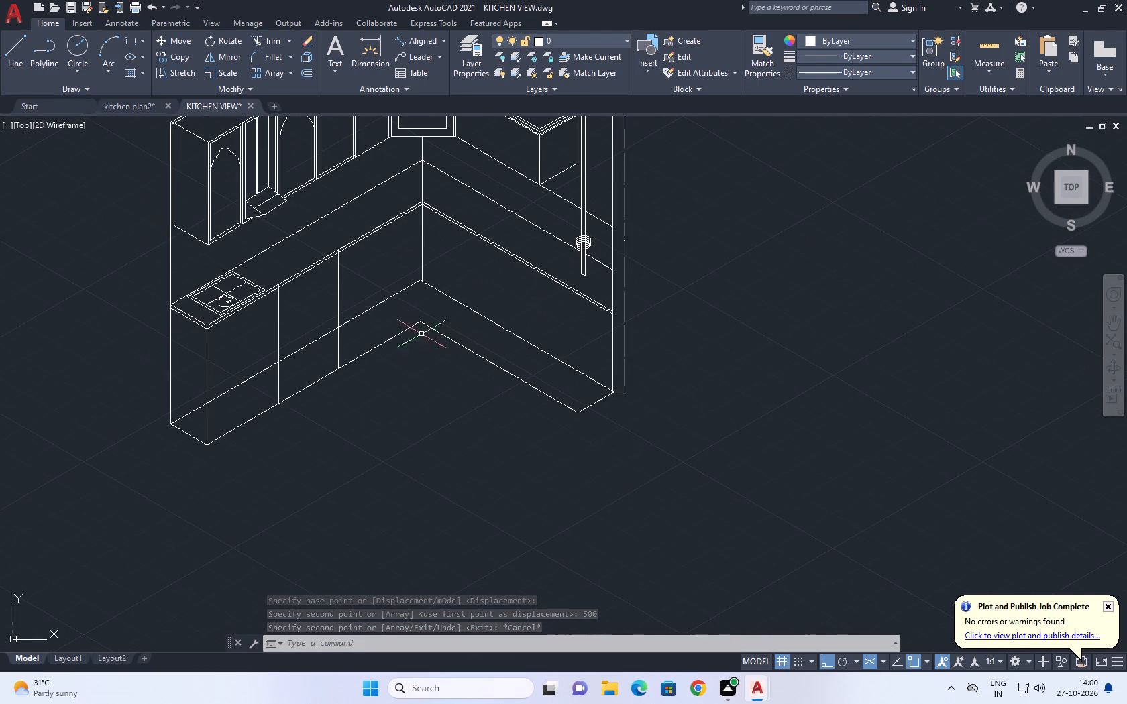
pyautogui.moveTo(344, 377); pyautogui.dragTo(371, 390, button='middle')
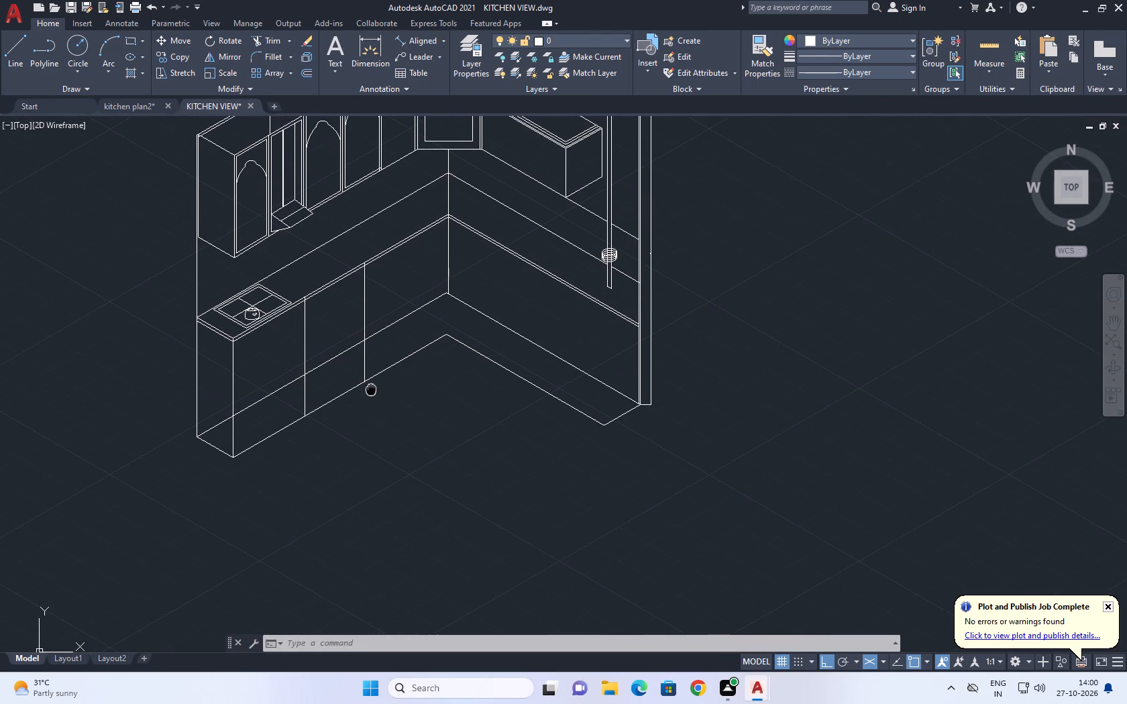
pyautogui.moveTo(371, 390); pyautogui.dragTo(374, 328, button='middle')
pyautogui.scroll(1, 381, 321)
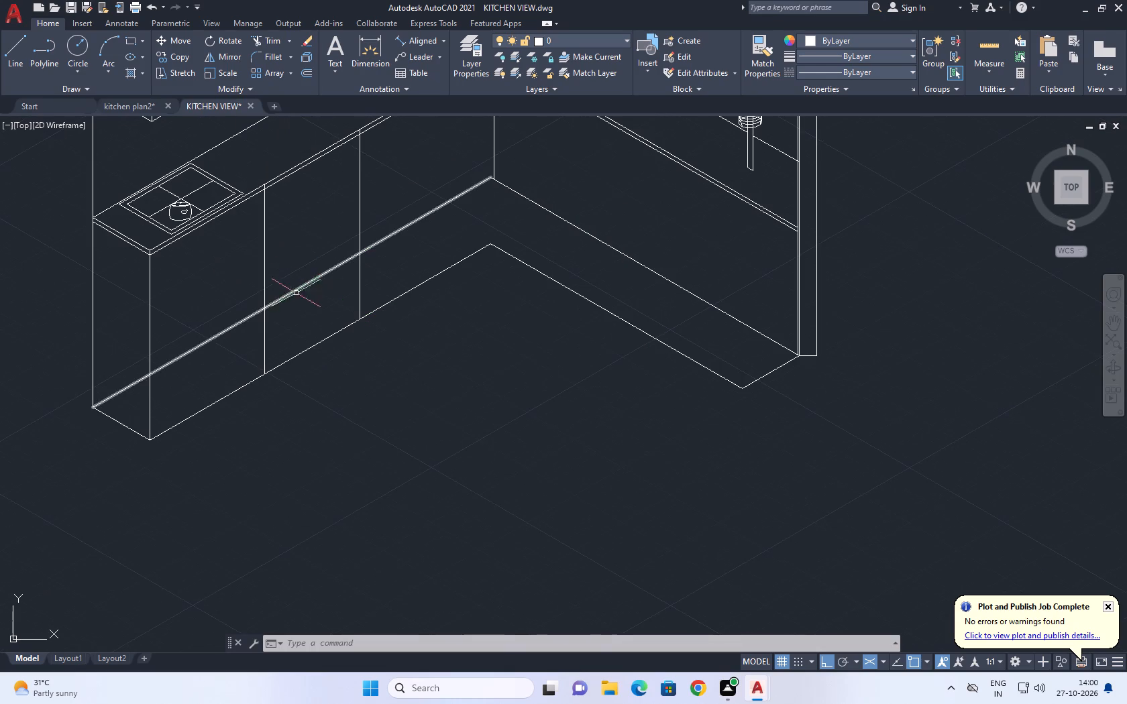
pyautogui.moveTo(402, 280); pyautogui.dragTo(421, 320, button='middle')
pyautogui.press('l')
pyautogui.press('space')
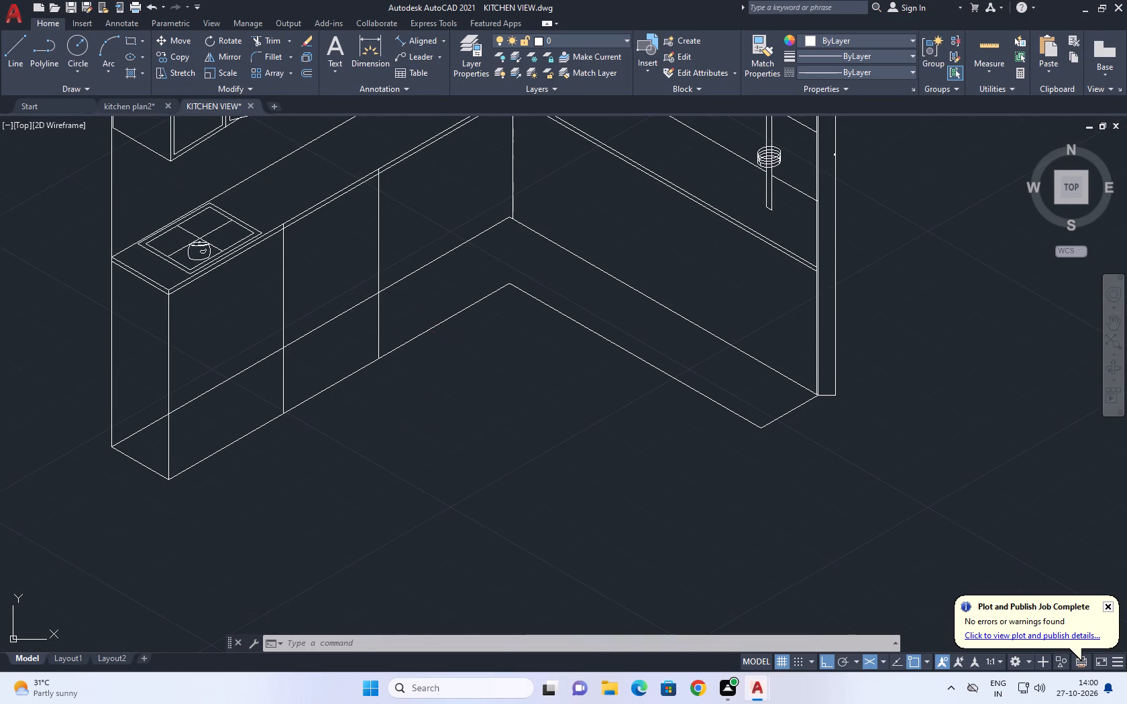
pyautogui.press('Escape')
# Stretch the inner end of the stove-side base line to the lower endpoint of the vertical corner line.
pyautogui.moveTo(500, 198); pyautogui.dragTo(558, 369, button='middle')
pyautogui.click(575, 304)
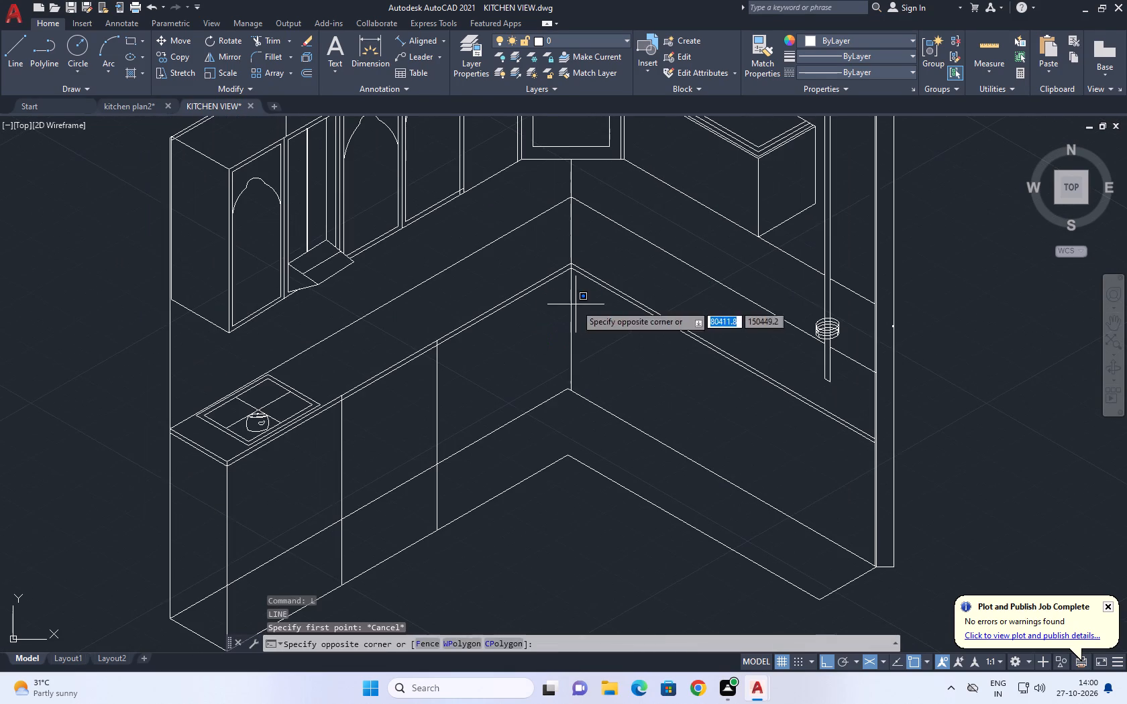
pyautogui.click(567, 312)
pyautogui.scroll(3, 565, 394)
pyautogui.click(565, 372)
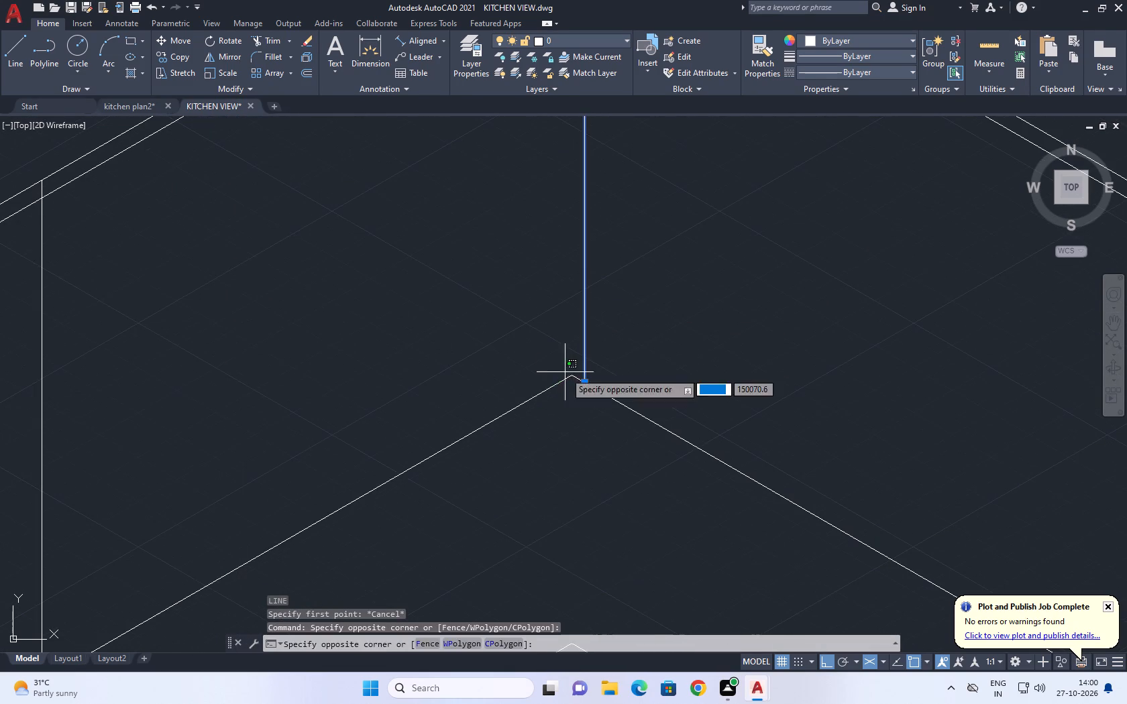
pyautogui.click(550, 396)
pyautogui.moveTo(566, 382); pyautogui.dragTo(551, 393, button='middle')
pyautogui.scroll(1, 555, 385)
pyautogui.click(555, 385)
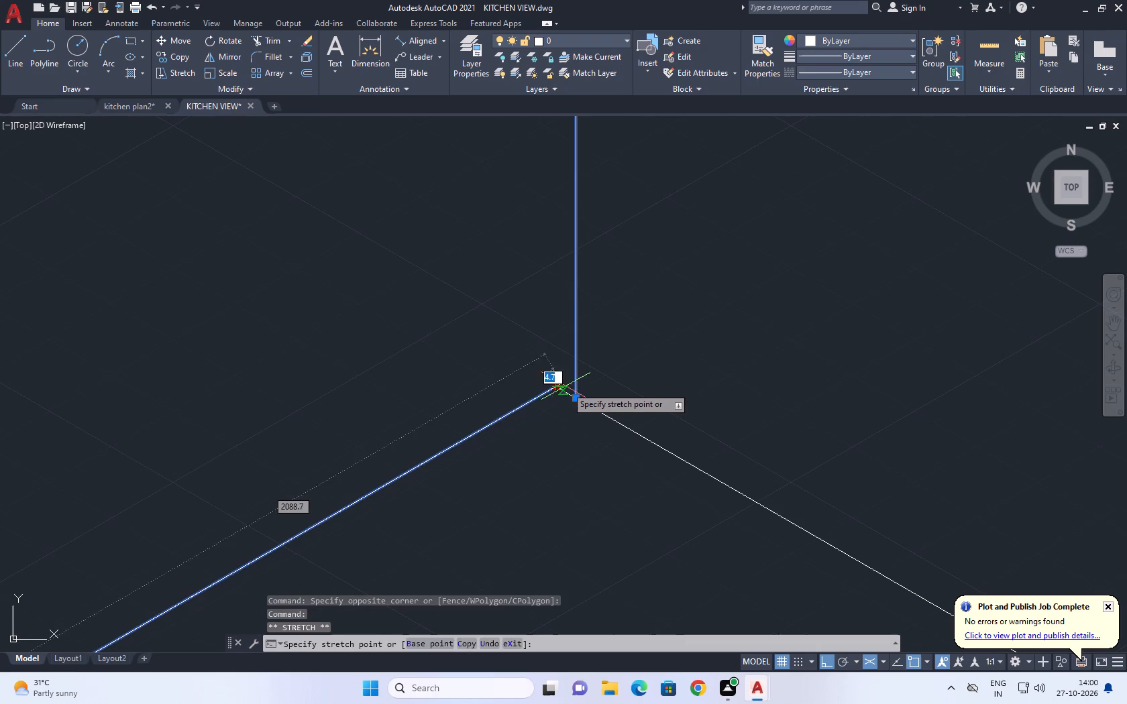
pyautogui.click(574, 393)
pyautogui.scroll(-5, 605, 386)
pyautogui.scroll(4, 593, 392)
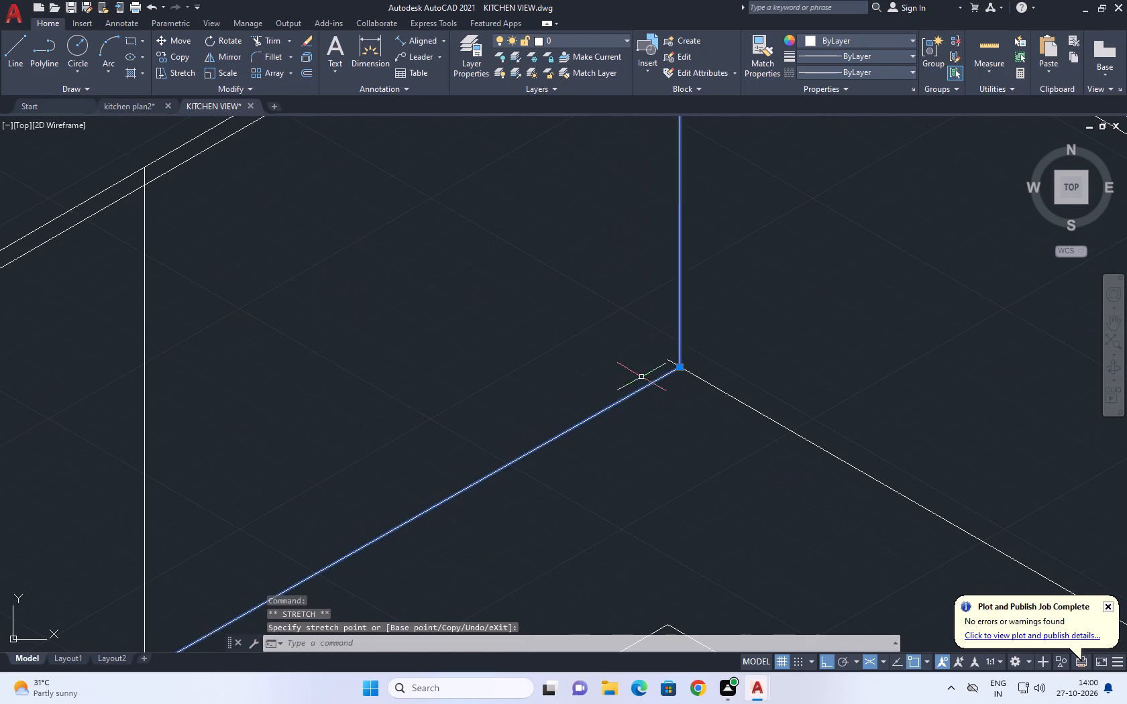
pyautogui.press('Escape')
# Stretch the inner end of the other run's base line to the same lower endpoint of the vertical corner line.
pyautogui.click(714, 357)
pyautogui.click(701, 388)
pyautogui.click(665, 359)
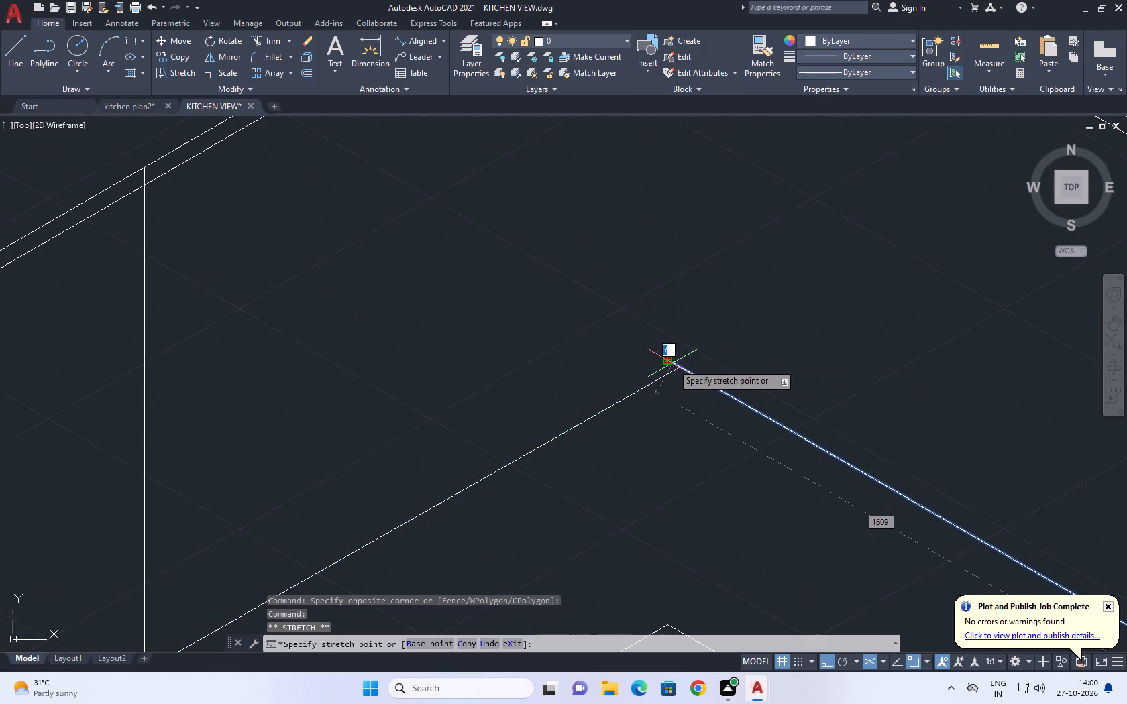
pyautogui.click(679, 367)
pyautogui.press('Escape')
# Copy the vertical corner line 350 along the base line of the run facing away from the stove.
pyautogui.scroll(-5, 723, 345)
pyautogui.moveTo(721, 350); pyautogui.dragTo(670, 394, button='middle')
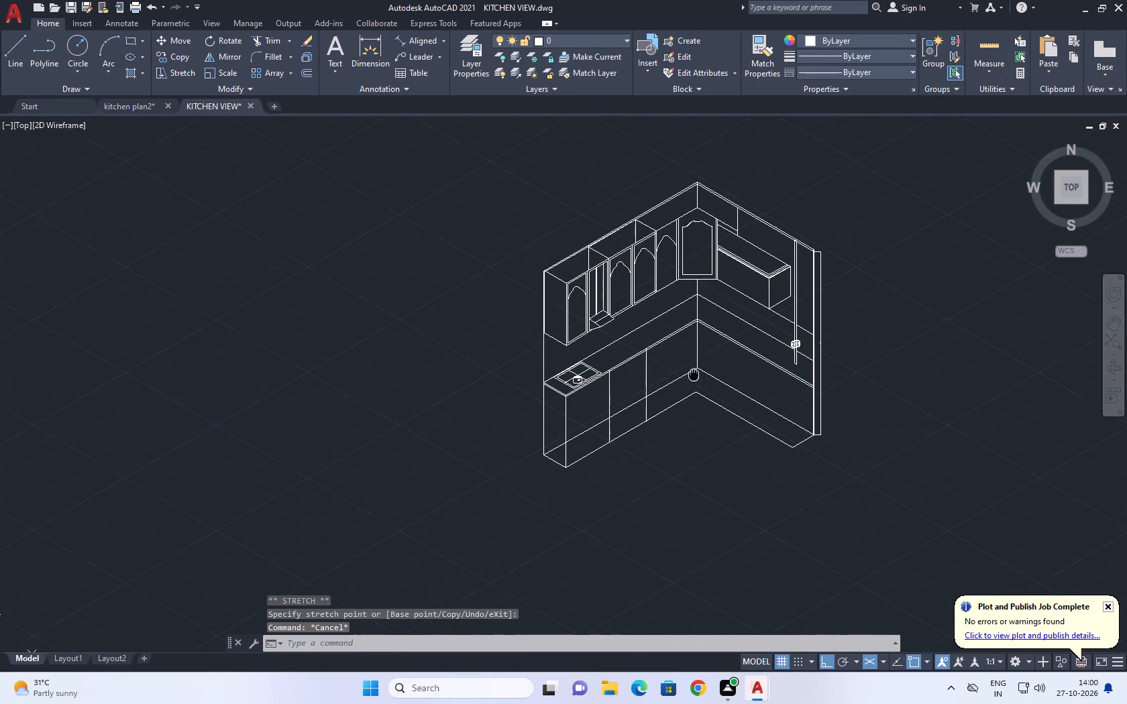
pyautogui.moveTo(670, 394); pyautogui.dragTo(666, 397, button='middle')
pyautogui.scroll(2, 663, 399)
pyautogui.click(651, 398)
pyautogui.moveTo(672, 354); pyautogui.dragTo(661, 365, button='middle')
pyautogui.press('Escape')
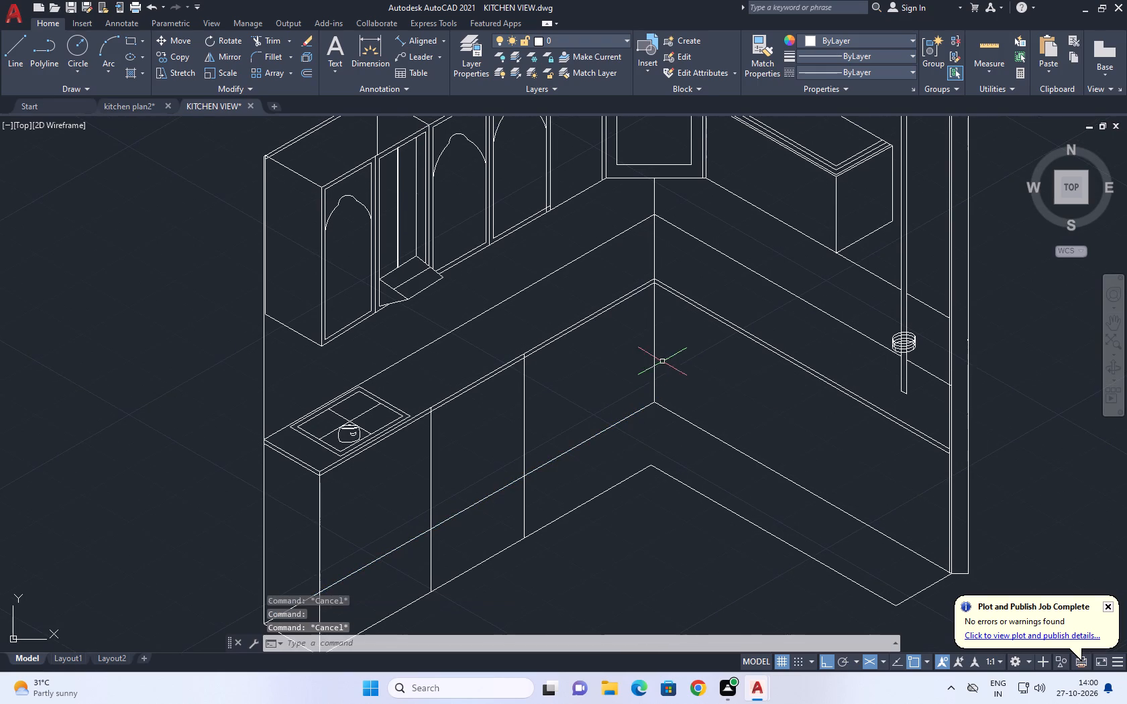
pyautogui.click(662, 358)
pyautogui.click(647, 355)
pyautogui.moveTo(661, 360); pyautogui.dragTo(657, 393, button='middle')
pyautogui.write('CO')
pyautogui.press('space')
pyautogui.click(650, 436)
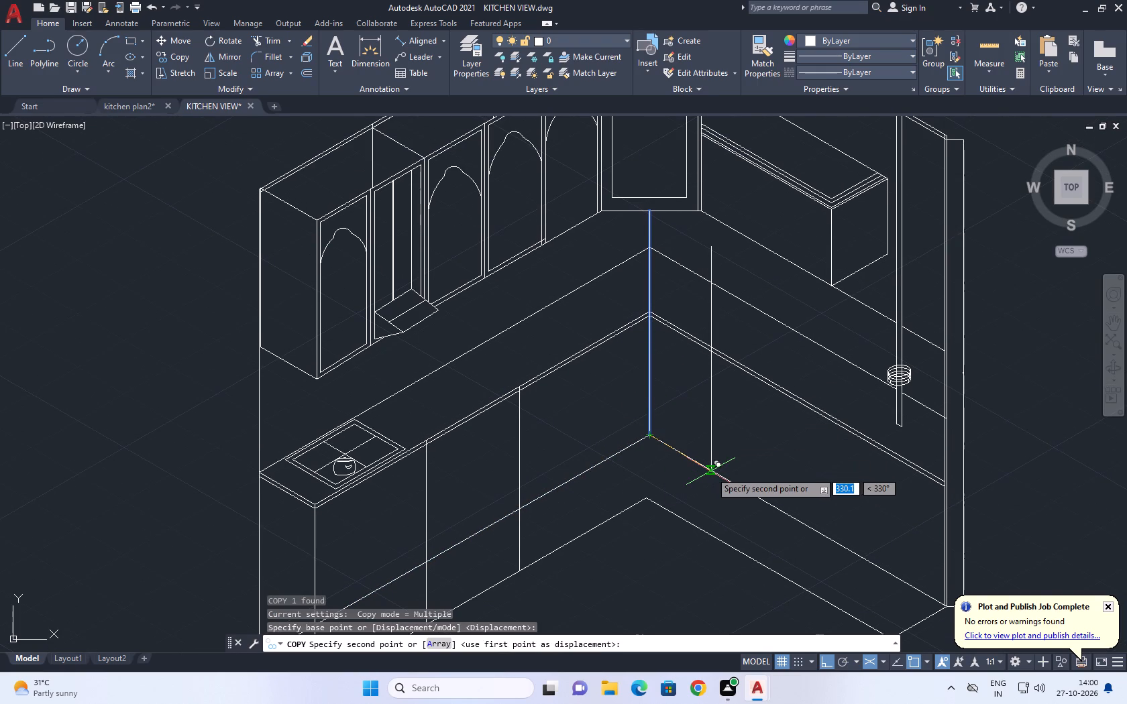
pyautogui.write('350')
pyautogui.press('Return')
pyautogui.press('Escape')
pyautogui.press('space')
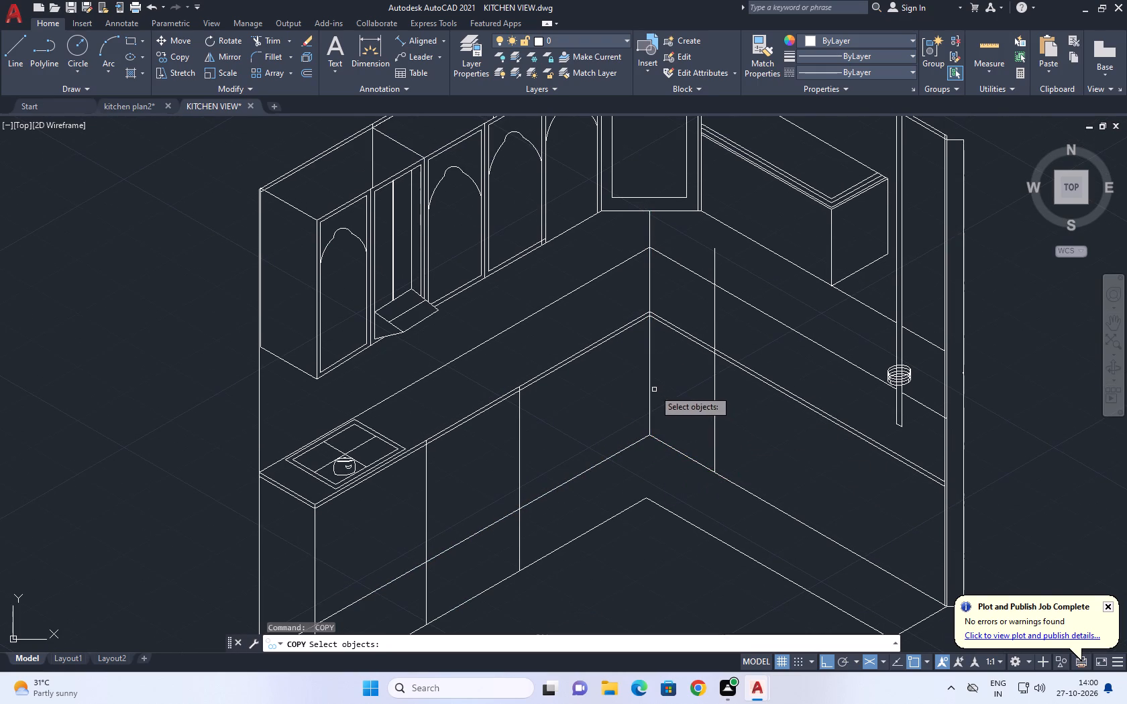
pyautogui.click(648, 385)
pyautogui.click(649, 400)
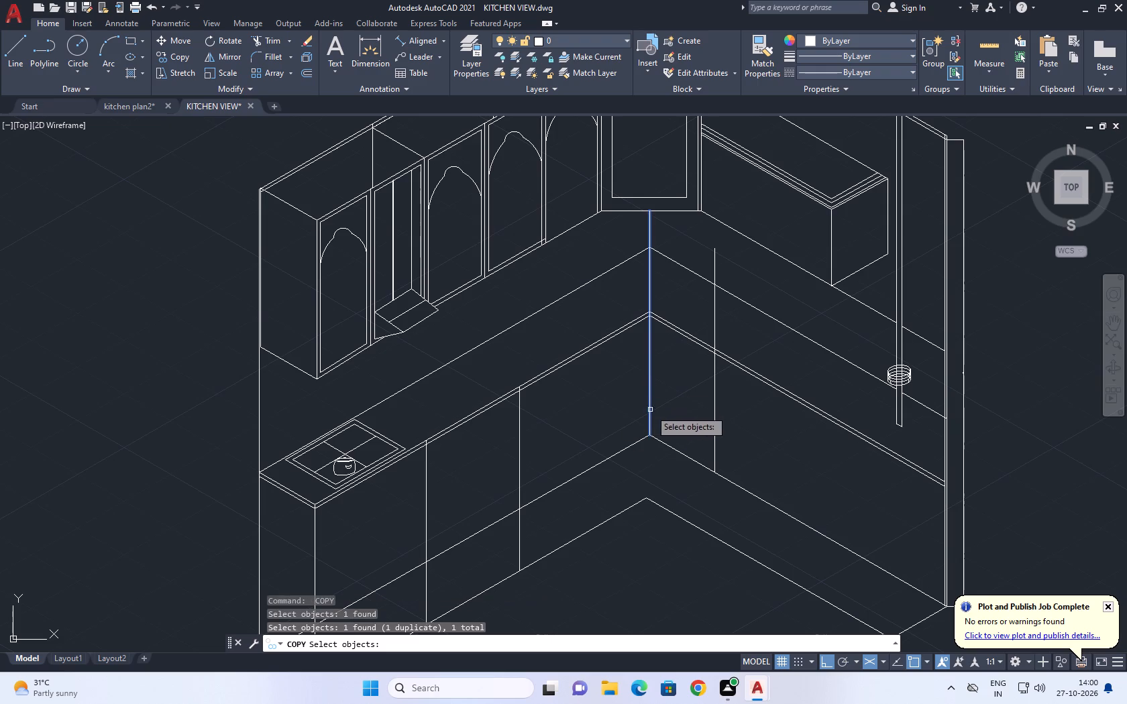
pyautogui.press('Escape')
# Copy the vertical corner line 350 along the stove-side run toward the existing cabinet dividers.
pyautogui.click(653, 406)
pyautogui.click(646, 416)
pyautogui.write('CO')
pyautogui.press('space')
pyautogui.click(646, 416)
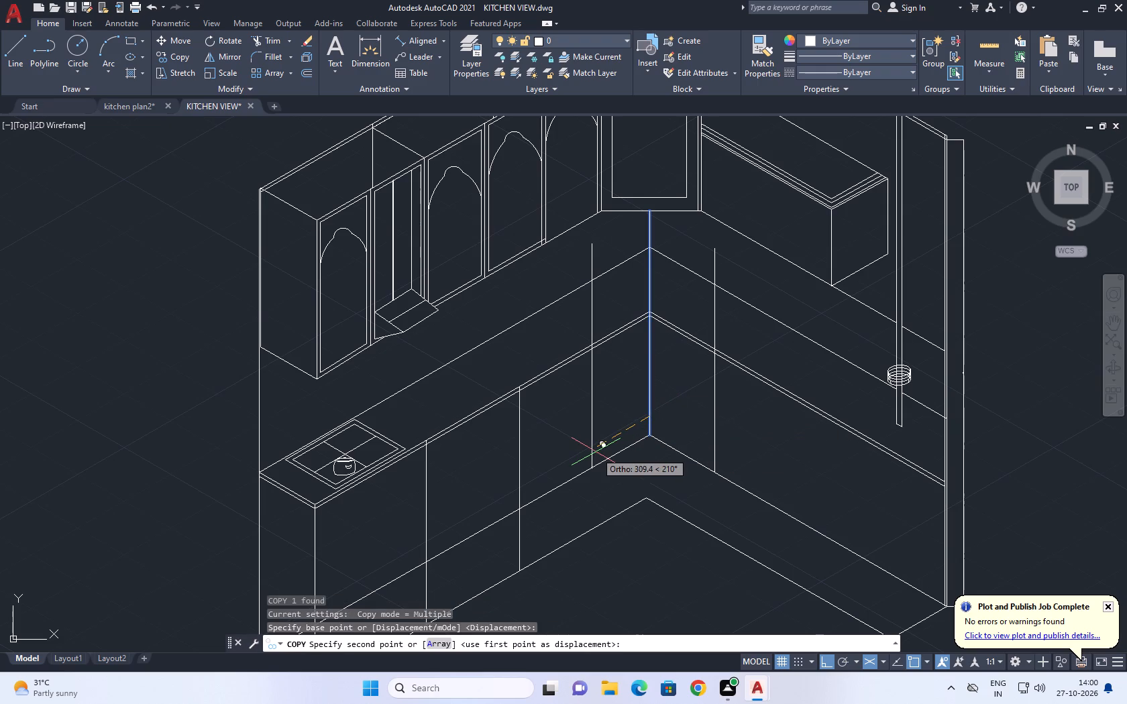
pyautogui.write('350')
pyautogui.press('Return')
pyautogui.press('Escape')
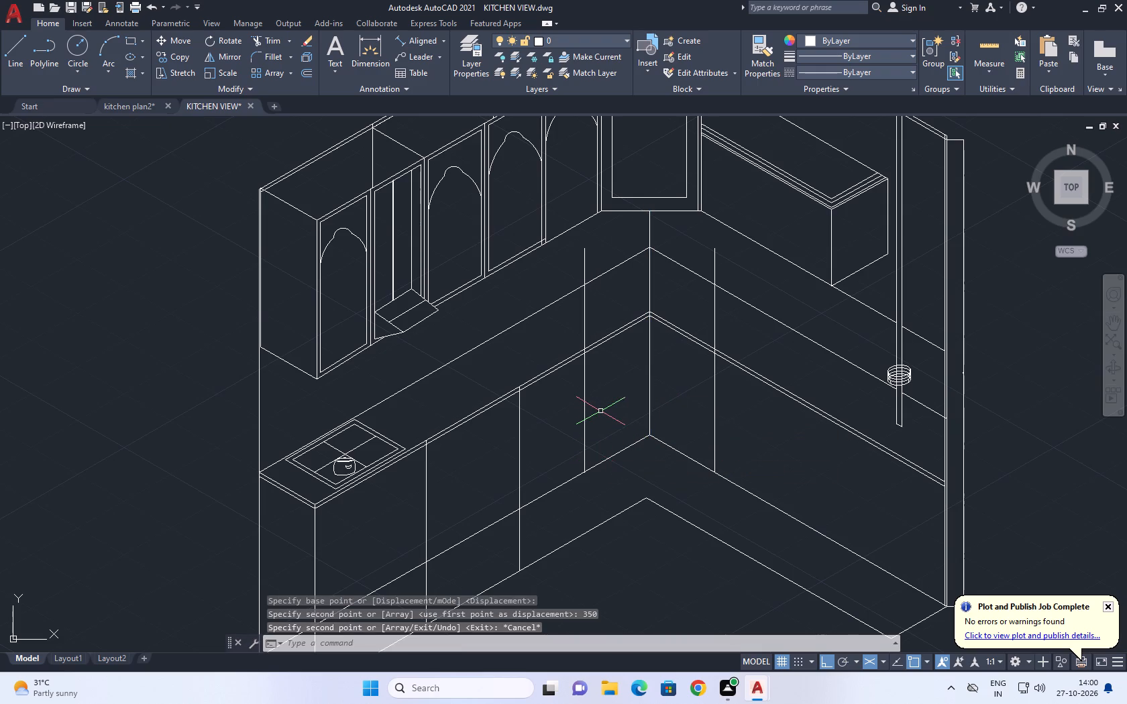
# Trim off the parts of the two copied vertical lines that rise above the countertop's lower front edge.
pyautogui.press('t')
pyautogui.write('R')
pyautogui.press('space')
pyautogui.click(586, 298)
pyautogui.click(580, 306)
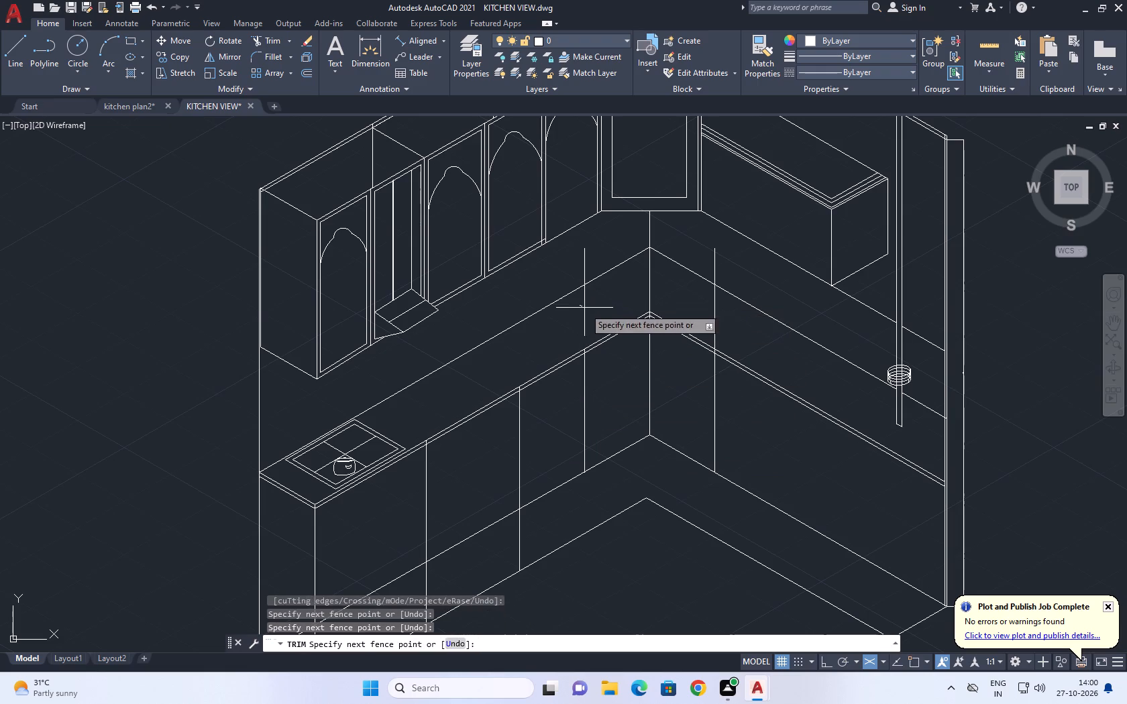
pyautogui.click(608, 304)
pyautogui.click(590, 261)
pyautogui.moveTo(582, 261); pyautogui.dragTo(566, 266)
pyautogui.click(740, 250)
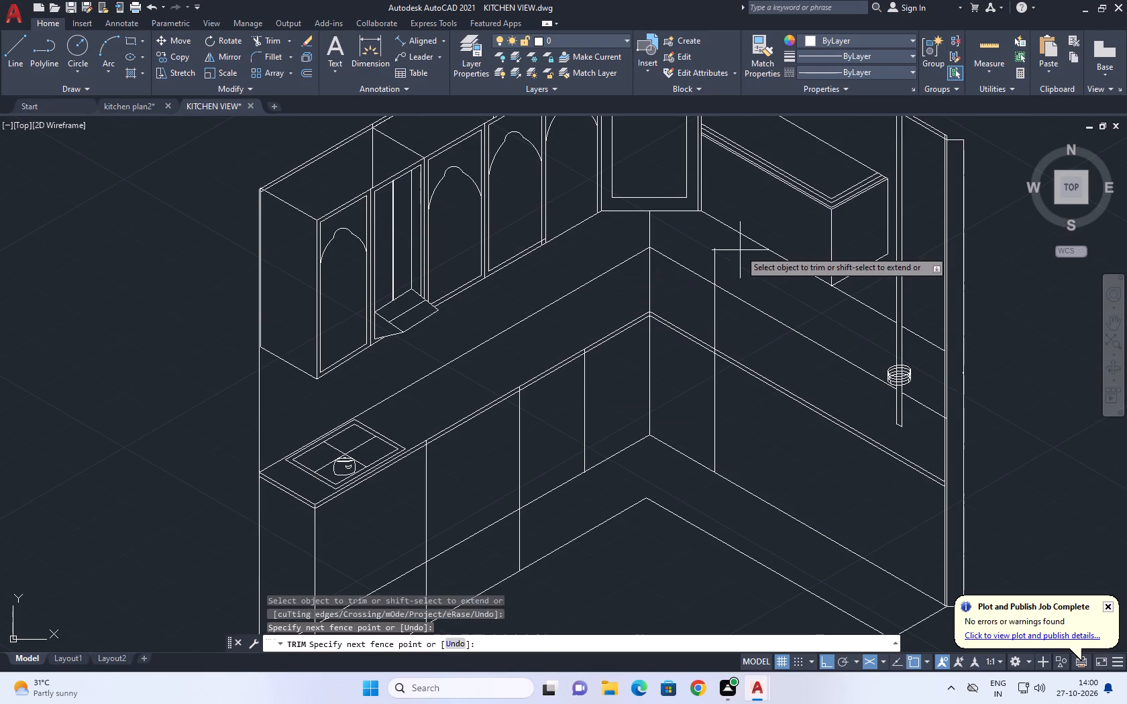
pyautogui.click(706, 250)
pyautogui.click(727, 310)
pyautogui.click(706, 297)
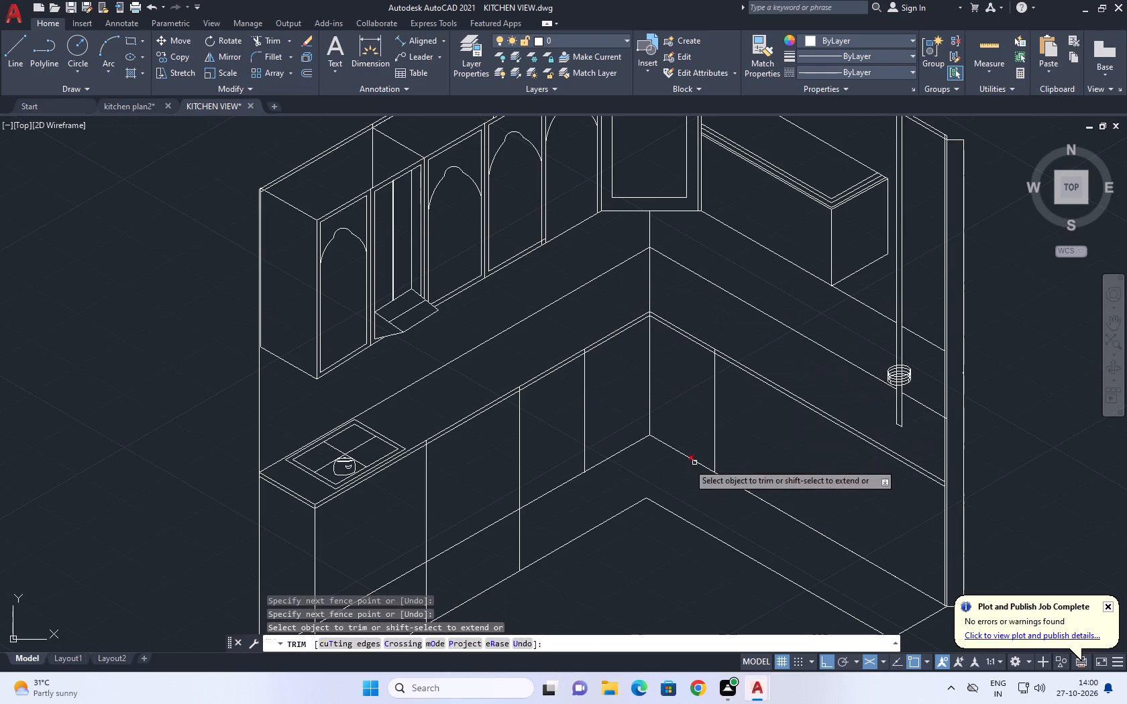
pyautogui.press('Escape')
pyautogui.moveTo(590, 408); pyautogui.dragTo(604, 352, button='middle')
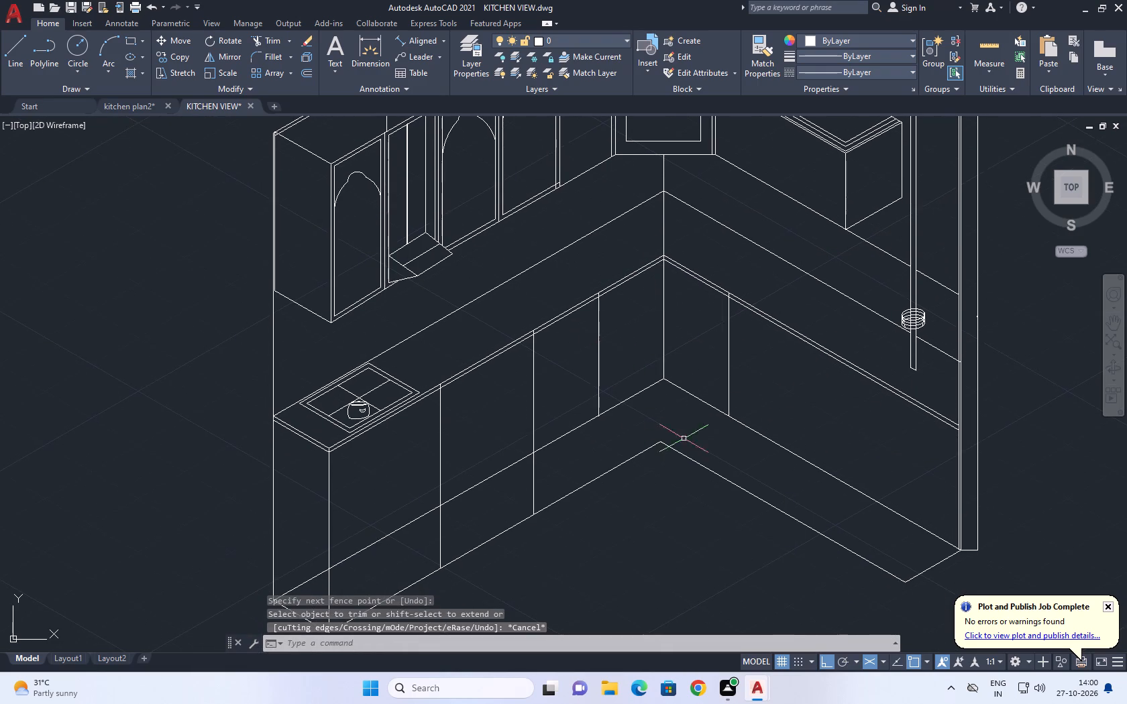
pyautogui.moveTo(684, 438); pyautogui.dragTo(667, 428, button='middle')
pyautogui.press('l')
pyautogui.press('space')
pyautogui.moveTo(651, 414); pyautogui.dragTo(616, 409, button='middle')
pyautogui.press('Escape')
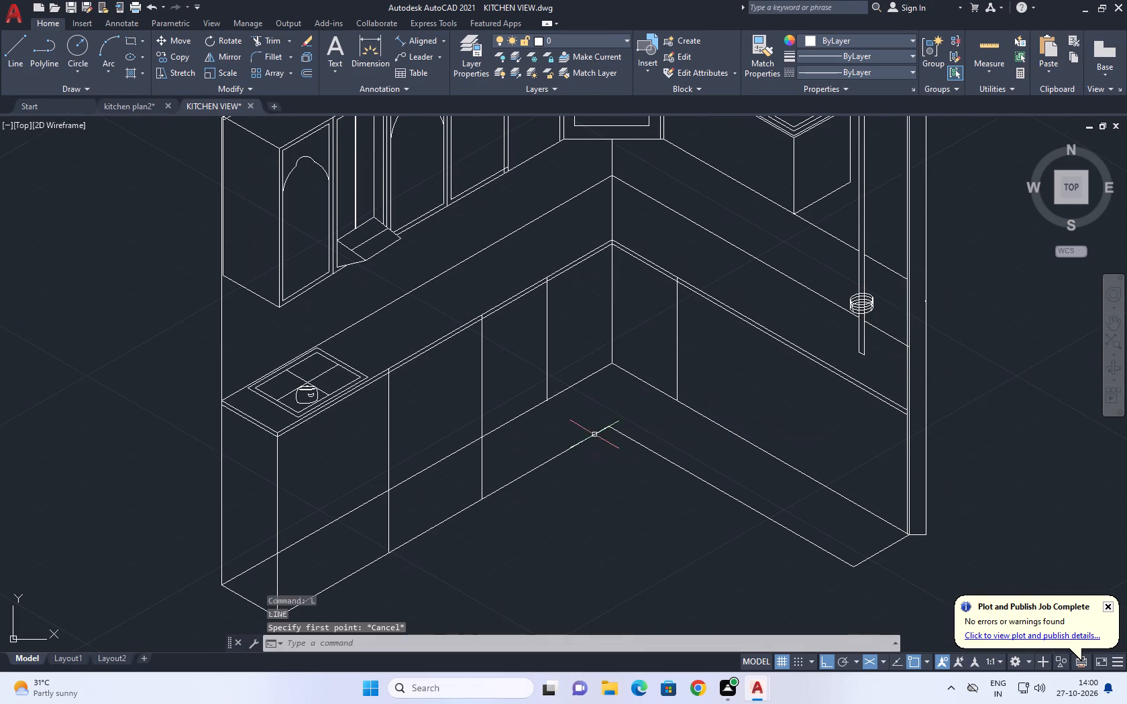
# Extend both copied vertical lines beside the corner down to the front base lines of their runs.
pyautogui.moveTo(592, 429); pyautogui.dragTo(608, 451, button='middle')
pyautogui.press('e')
pyautogui.press('x')
pyautogui.press('space')
pyautogui.click(681, 357)
pyautogui.click(742, 390)
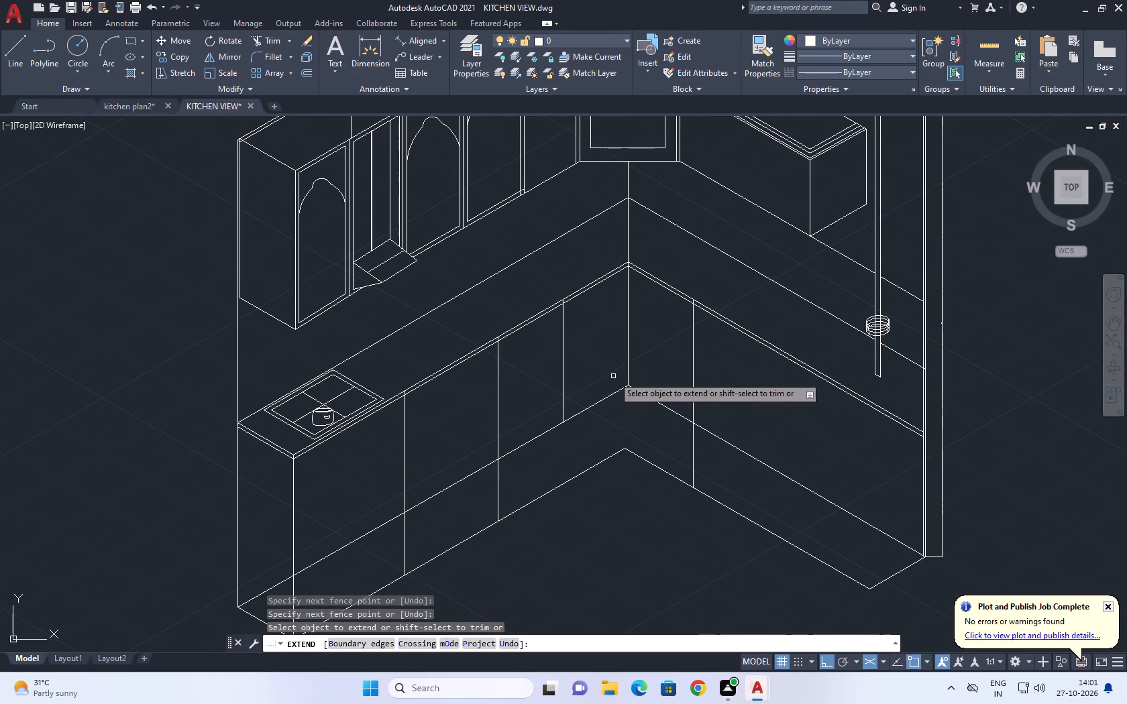
pyautogui.click(561, 363)
pyautogui.press('Escape')
pyautogui.moveTo(590, 373); pyautogui.dragTo(598, 375, button='middle')
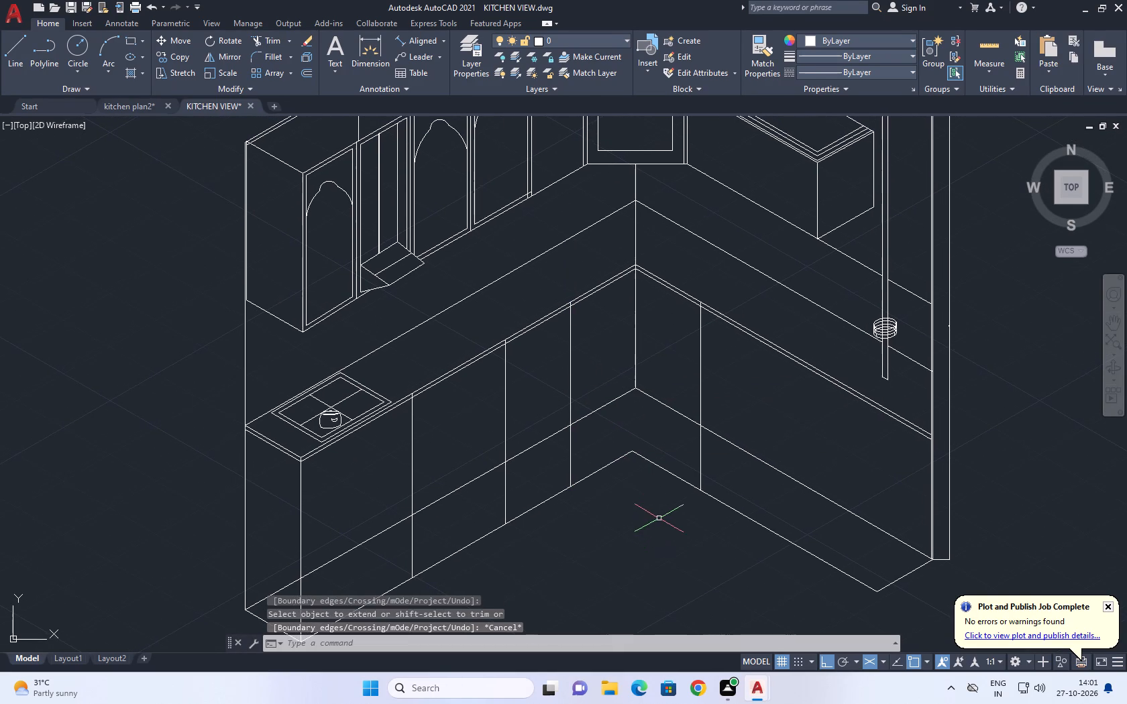
# Draw a line across the corner joining the lower ends of the two extended vertical lines.
pyautogui.press('l')
pyautogui.press('space')
pyautogui.click(570, 485)
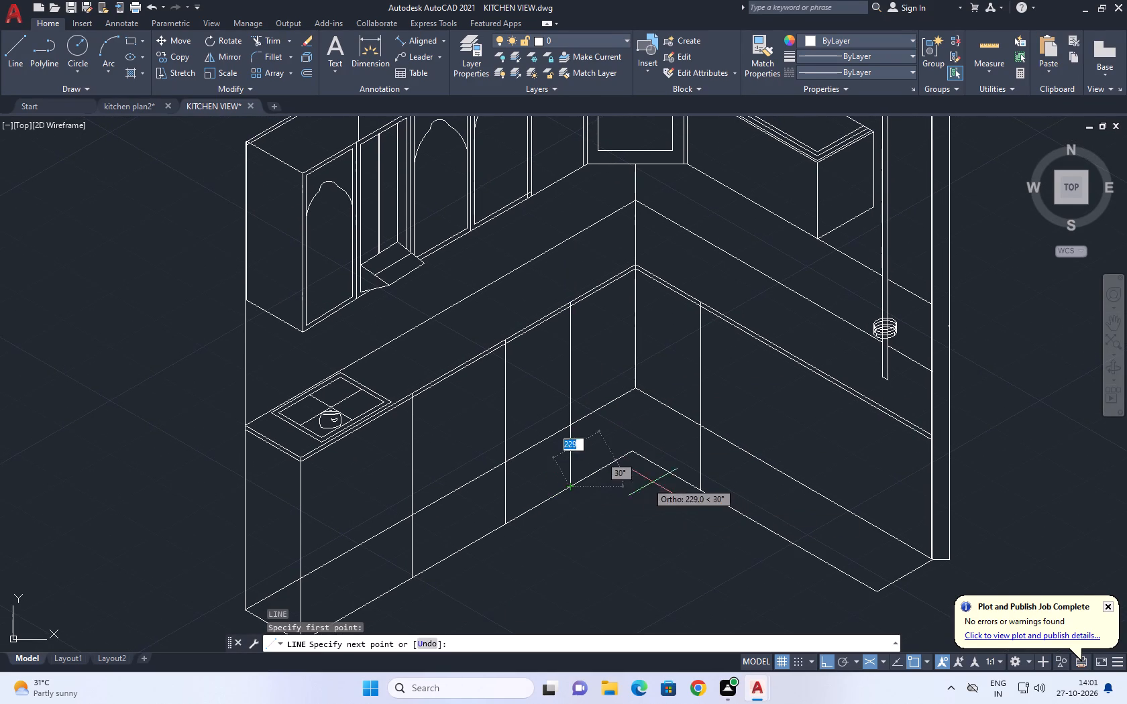
pyautogui.scroll(1, 679, 493)
pyautogui.click(709, 489)
pyautogui.press('Escape')
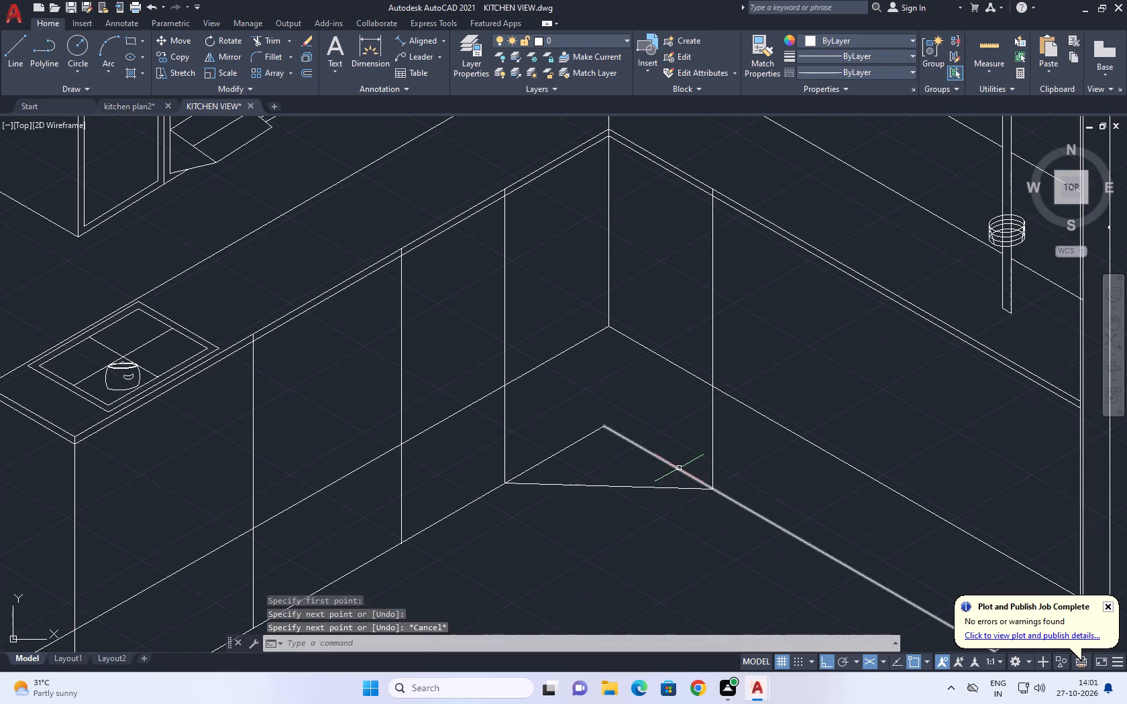
# Trim away the two front base line pieces that meet at the corner behind the new diagonal line.
pyautogui.moveTo(679, 468); pyautogui.dragTo(708, 490, button='middle')
pyautogui.write('TR')
pyautogui.press('space')
pyautogui.click(719, 479)
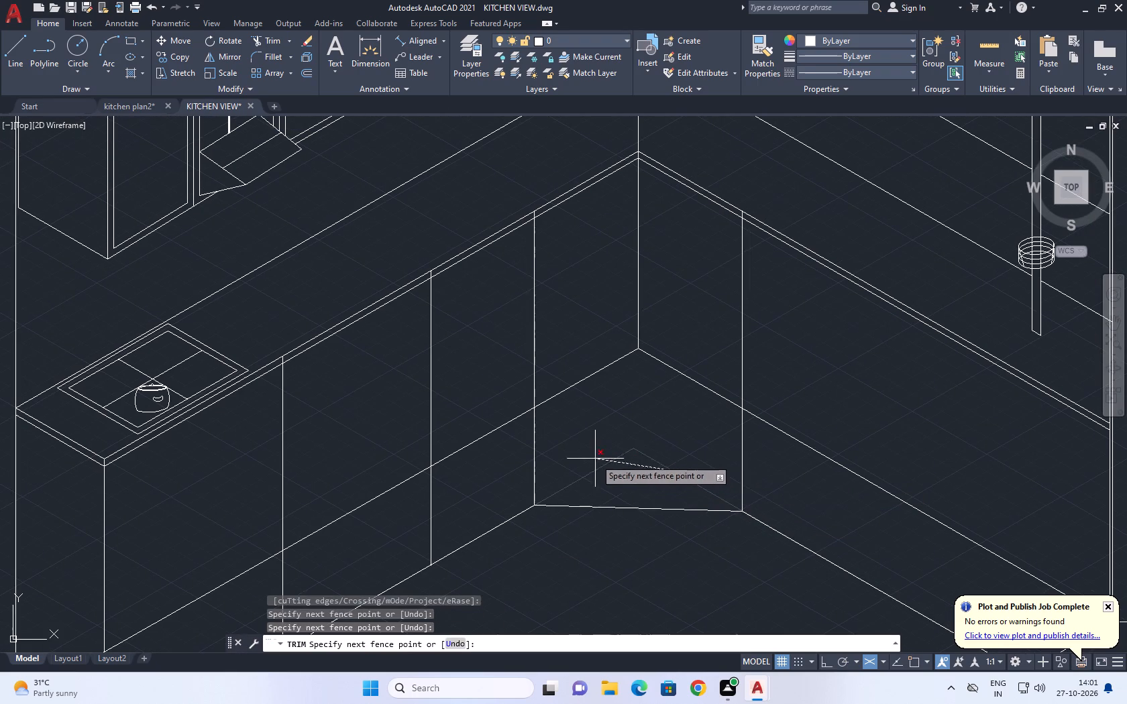
pyautogui.click(592, 459)
pyautogui.press('Escape')
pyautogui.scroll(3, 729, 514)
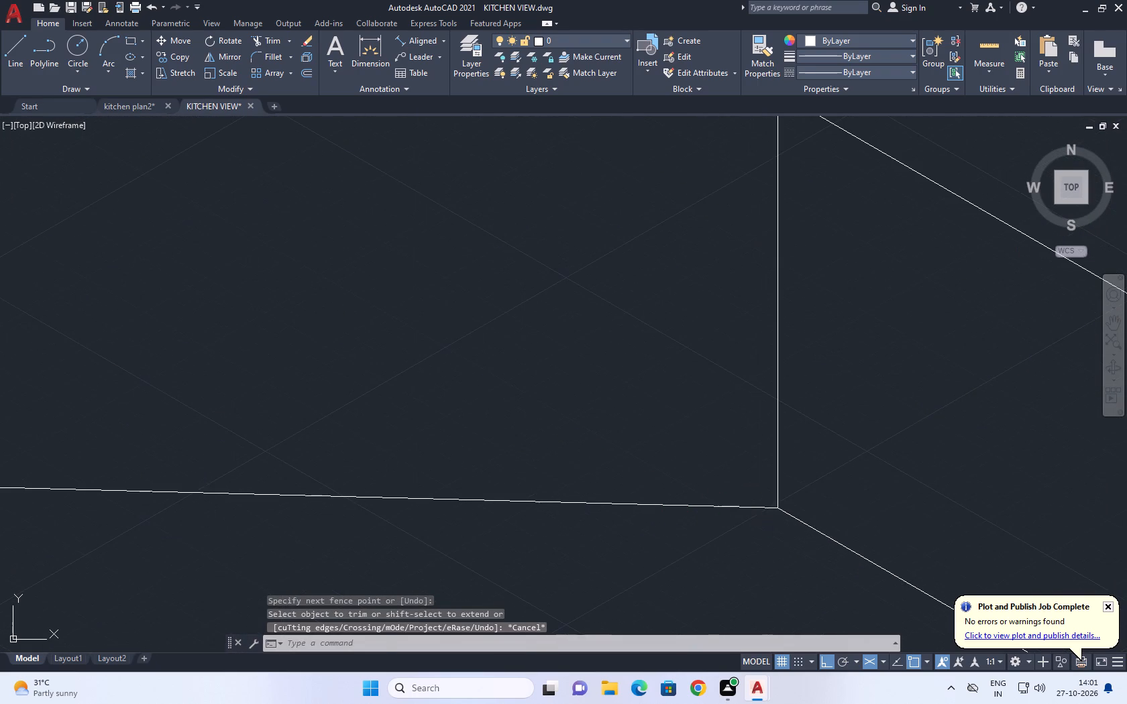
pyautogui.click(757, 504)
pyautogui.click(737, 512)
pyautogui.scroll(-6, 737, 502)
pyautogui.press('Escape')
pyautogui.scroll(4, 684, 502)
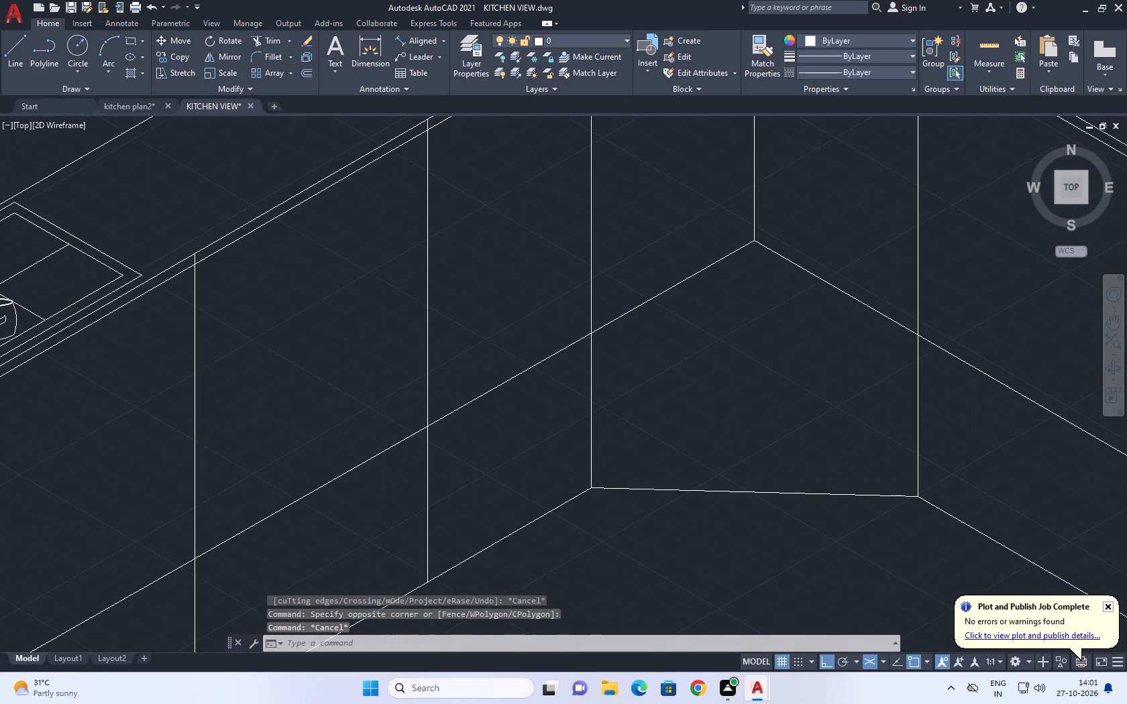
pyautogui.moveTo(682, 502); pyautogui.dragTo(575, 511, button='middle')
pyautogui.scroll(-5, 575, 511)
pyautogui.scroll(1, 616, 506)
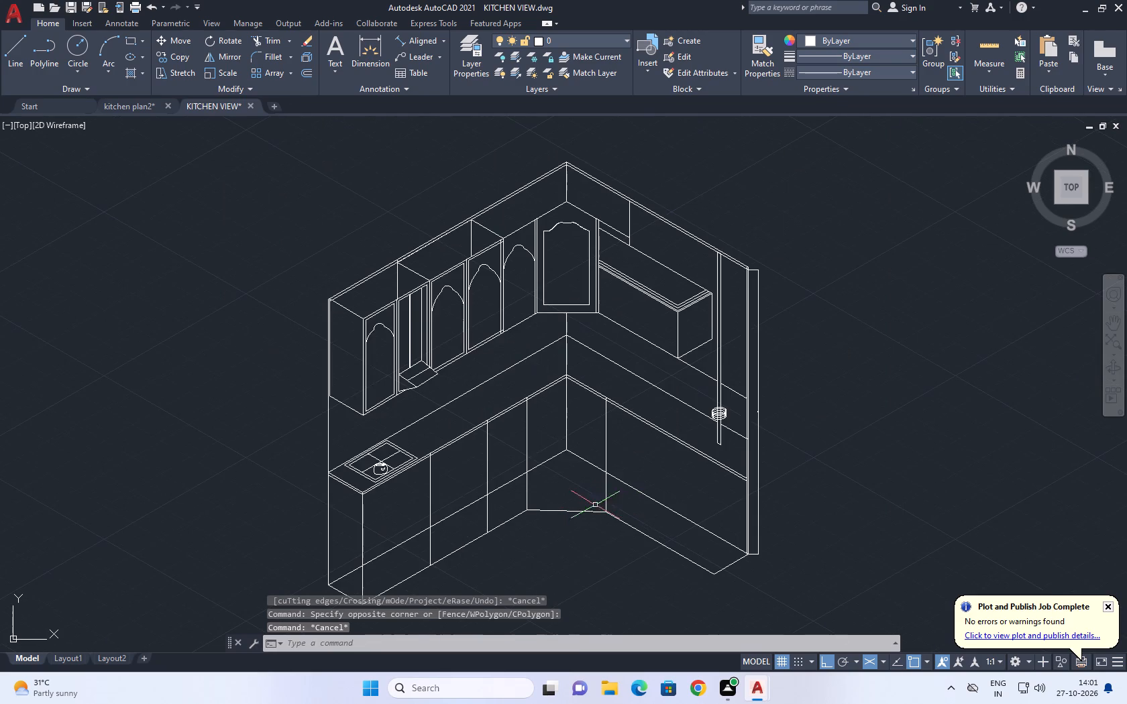
# Trim the vertical corner line below the countertop and the rear base line pieces between the two corner dividers.
pyautogui.moveTo(552, 460); pyautogui.dragTo(569, 477, button='middle')
pyautogui.press('t')
pyautogui.write('R')
pyautogui.press('space')
pyautogui.scroll(1, 574, 477)
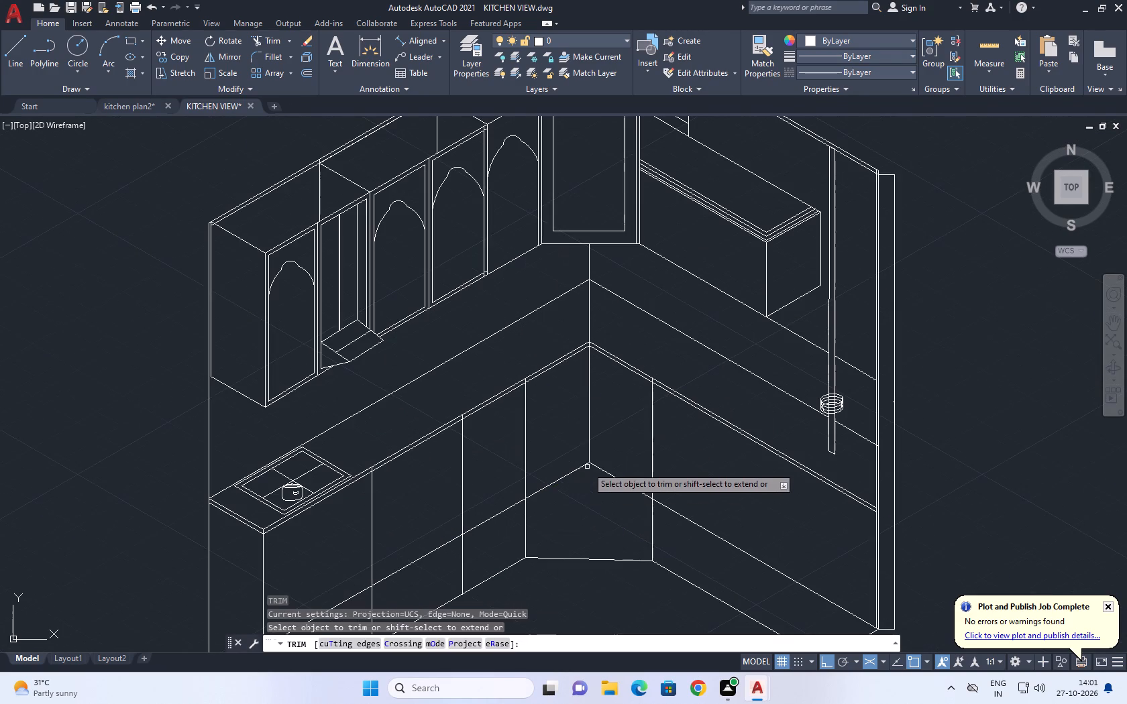
pyautogui.click(587, 467)
pyautogui.click(587, 441)
pyautogui.click(602, 427)
pyautogui.click(593, 435)
pyautogui.click(601, 445)
pyautogui.click(568, 403)
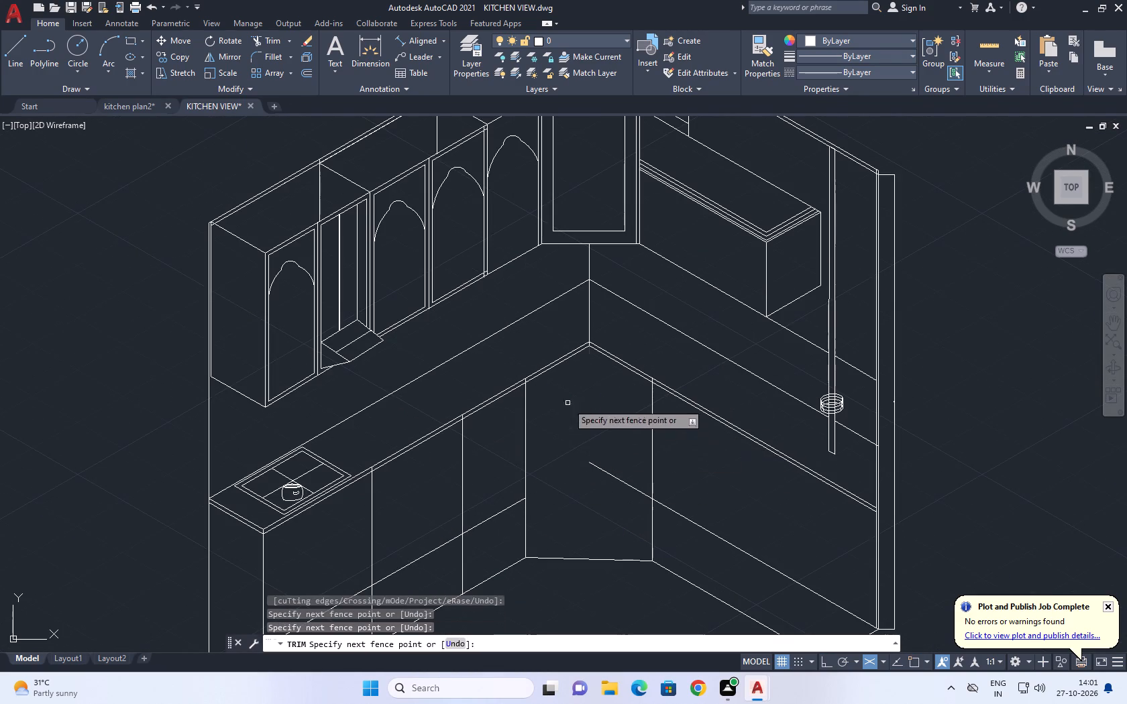
pyautogui.moveTo(635, 432); pyautogui.dragTo(635, 444)
pyautogui.moveTo(608, 491); pyautogui.dragTo(606, 505)
# Trim the short stub of the vertical corner line between the countertop's two edge lines.
pyautogui.scroll(3, 615, 361)
pyautogui.scroll(3, 536, 306)
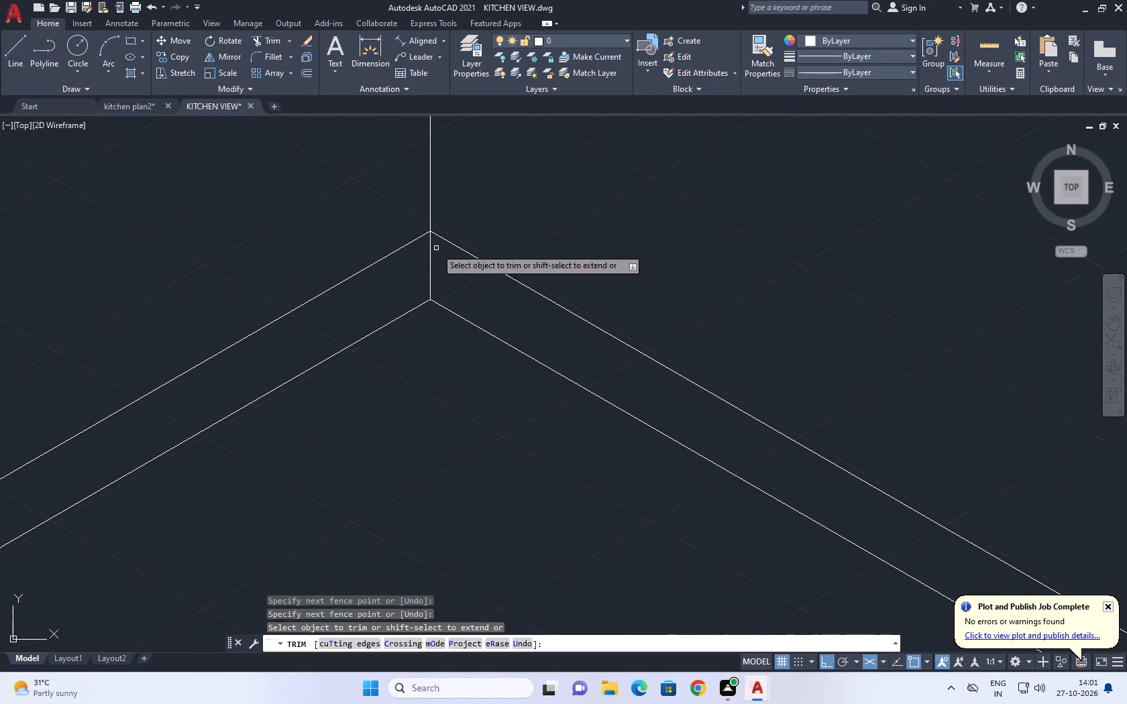
pyautogui.click(435, 250)
pyautogui.click(399, 270)
pyautogui.scroll(-6, 557, 284)
pyautogui.press('Escape')
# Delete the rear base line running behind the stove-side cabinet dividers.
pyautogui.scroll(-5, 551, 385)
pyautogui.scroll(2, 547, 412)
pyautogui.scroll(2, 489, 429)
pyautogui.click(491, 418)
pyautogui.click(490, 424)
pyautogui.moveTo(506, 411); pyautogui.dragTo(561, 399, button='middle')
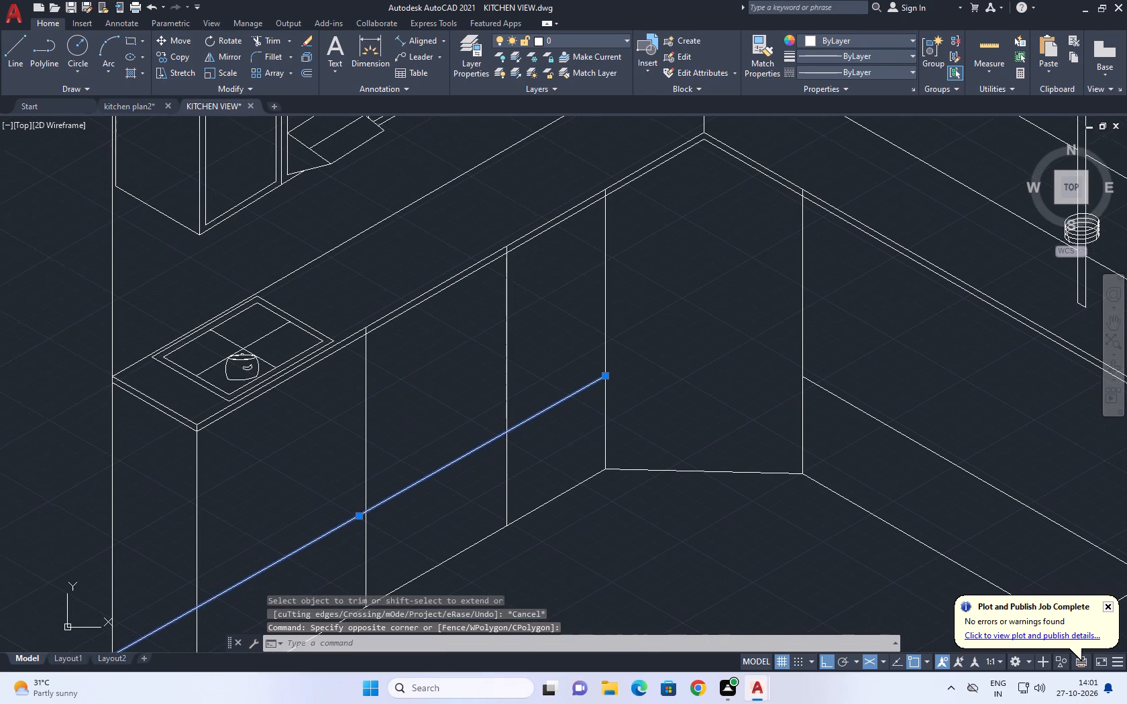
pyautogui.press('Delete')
# Draw a 30° line from the stove-side counter's rear lower end corner past the divider nearest the kitchen corner.
pyautogui.moveTo(568, 396); pyautogui.dragTo(705, 376, button='middle')
pyautogui.scroll(-2, 704, 375)
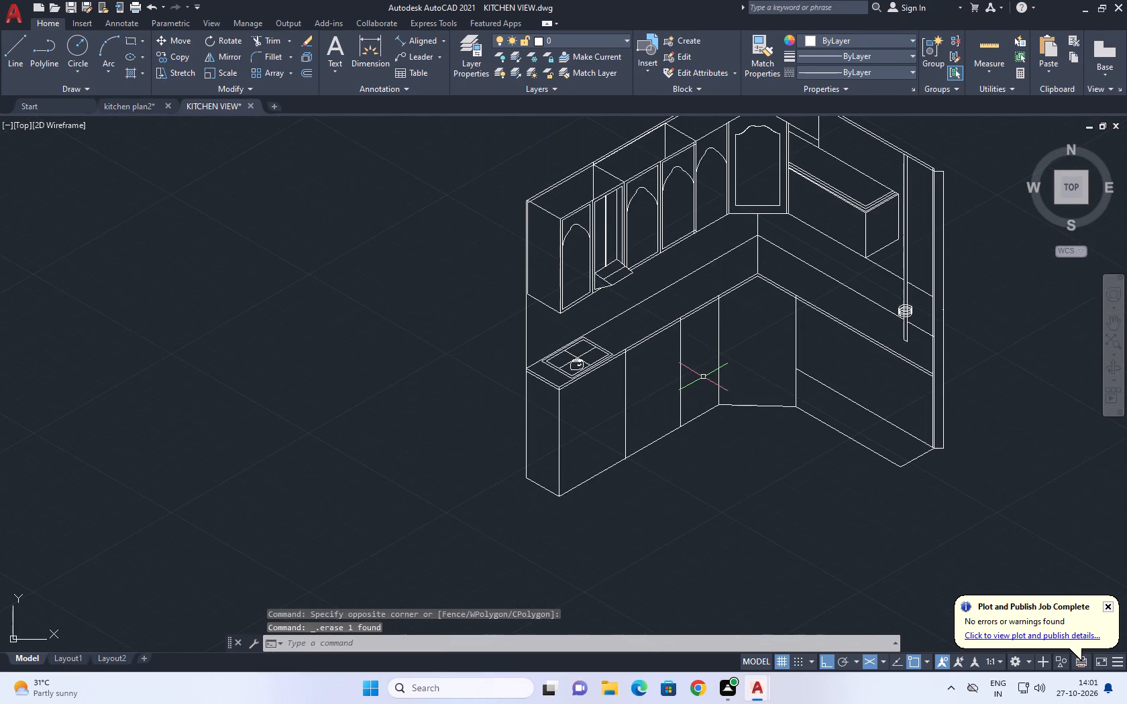
pyautogui.write('L')
pyautogui.press('space')
pyautogui.scroll(1, 497, 465)
pyautogui.click(539, 485)
pyautogui.moveTo(826, 319); pyautogui.dragTo(798, 335, button='middle')
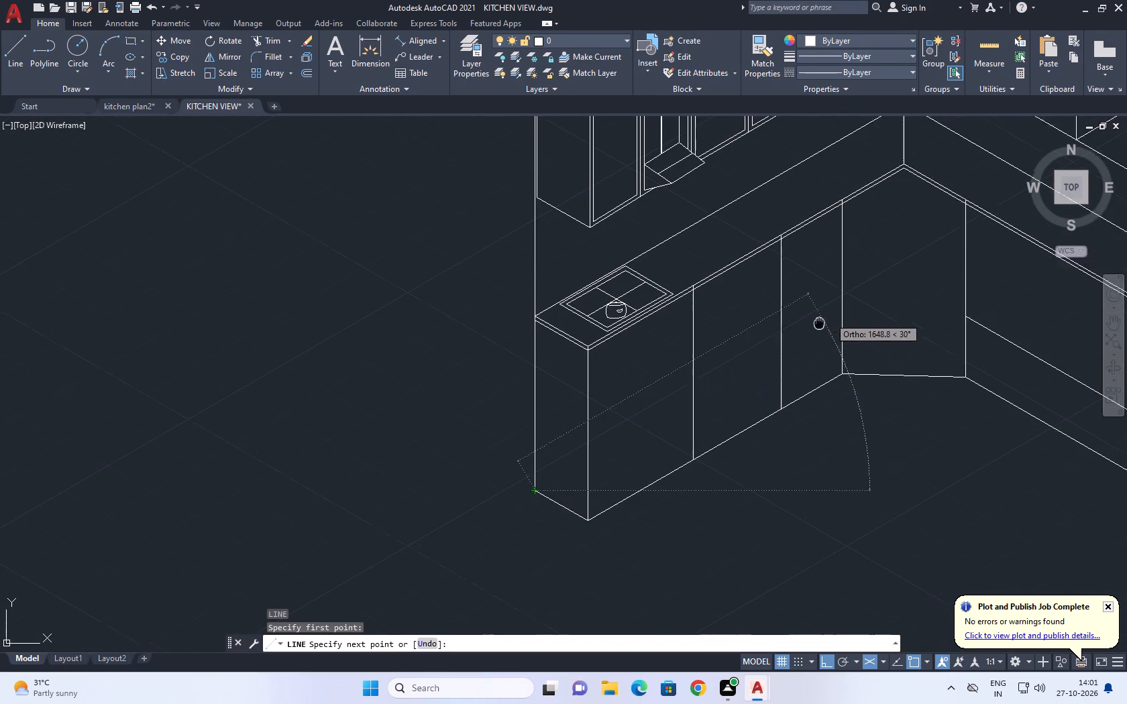
pyautogui.moveTo(798, 335); pyautogui.dragTo(708, 388, button='middle')
pyautogui.scroll(1, 703, 390)
pyautogui.click(826, 298)
pyautogui.press('Escape')
# Trim the new stove-side rear base line where it extends past the divider nearest the kitchen corner.
pyautogui.moveTo(804, 369); pyautogui.dragTo(794, 369, button='middle')
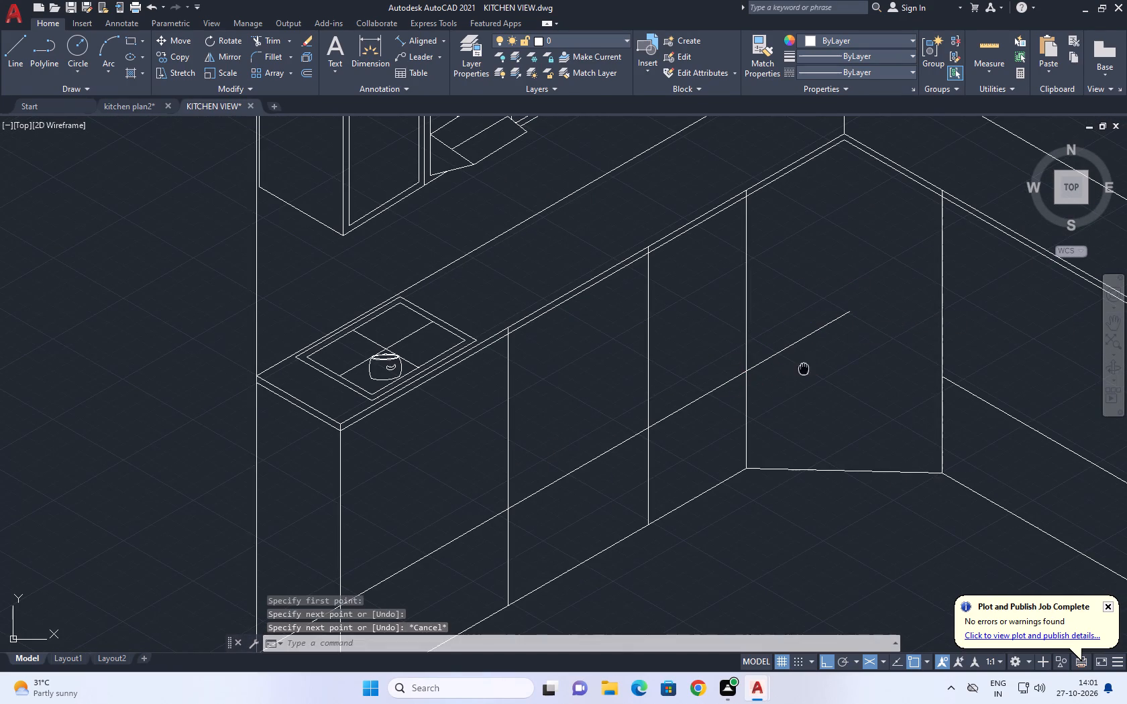
pyautogui.moveTo(794, 369); pyautogui.dragTo(761, 388, button='middle')
pyautogui.press('t')
pyautogui.press('r')
pyautogui.press('space')
pyautogui.moveTo(768, 315); pyautogui.dragTo(764, 322)
pyautogui.click(769, 388)
pyautogui.press('Escape')
# Examine the base cabinets of both runs and the diagonal corner section between them.
pyautogui.scroll(-3, 680, 402)
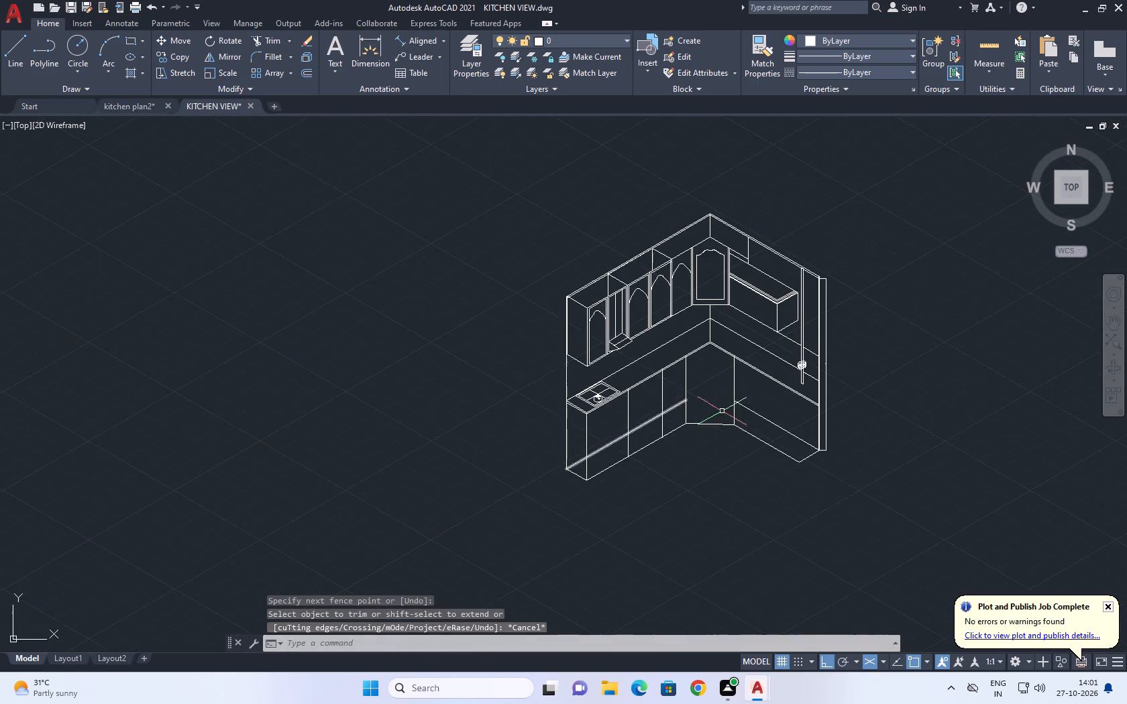
pyautogui.moveTo(763, 395); pyautogui.dragTo(707, 377, button='middle')
pyautogui.scroll(3, 672, 413)
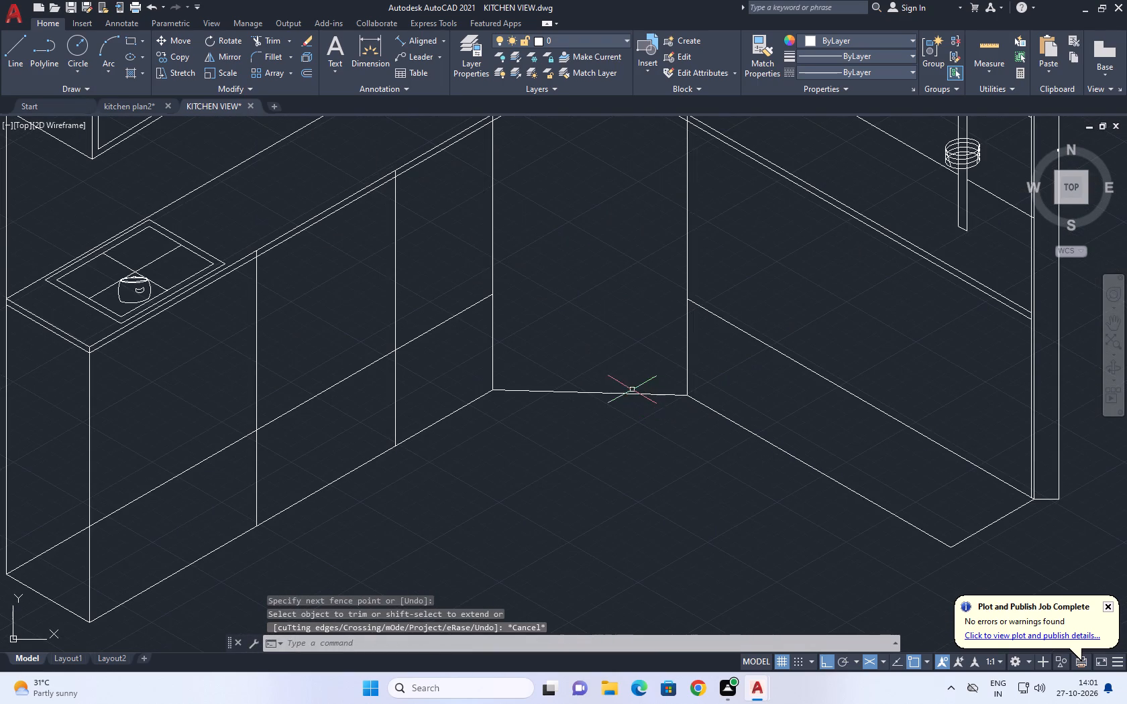
pyautogui.moveTo(631, 389); pyautogui.dragTo(619, 418, button='middle')
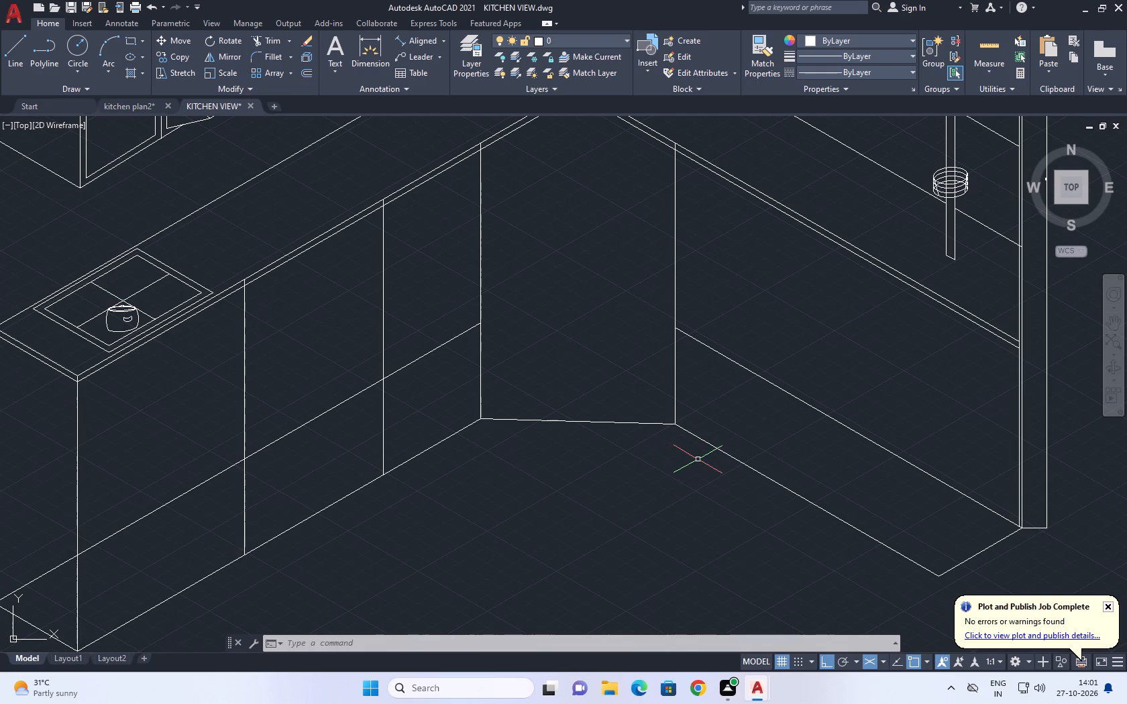
pyautogui.moveTo(914, 520); pyautogui.dragTo(820, 514, button='middle')
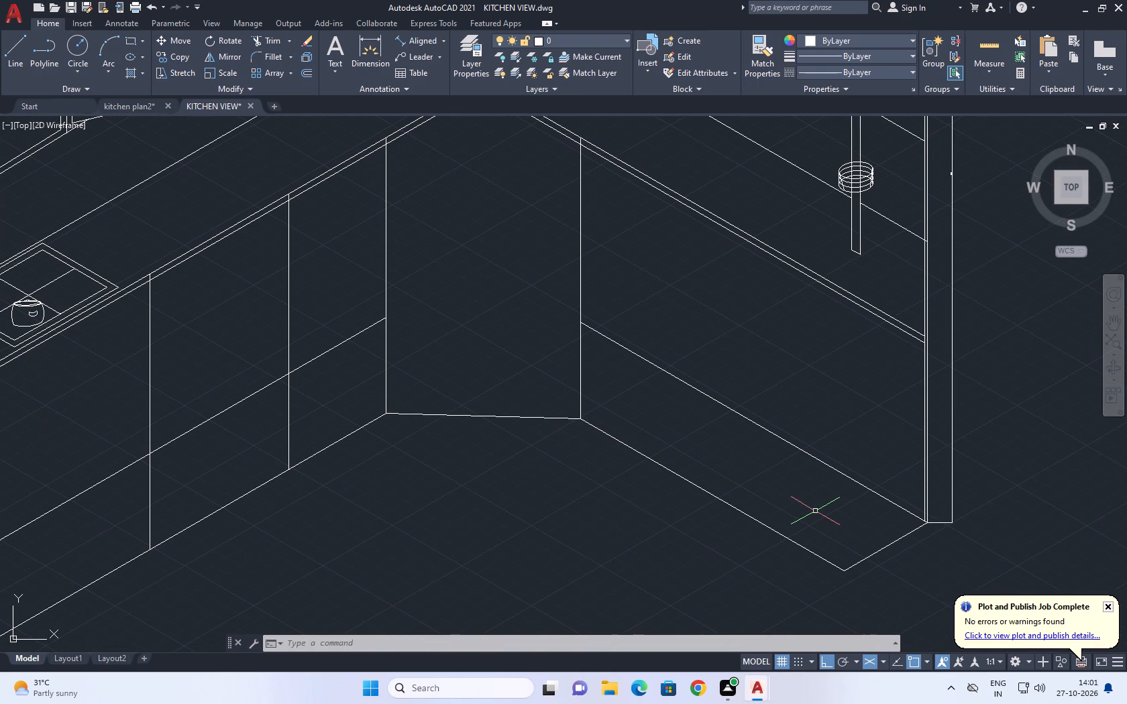
pyautogui.moveTo(657, 392); pyautogui.dragTo(674, 444, button='middle')
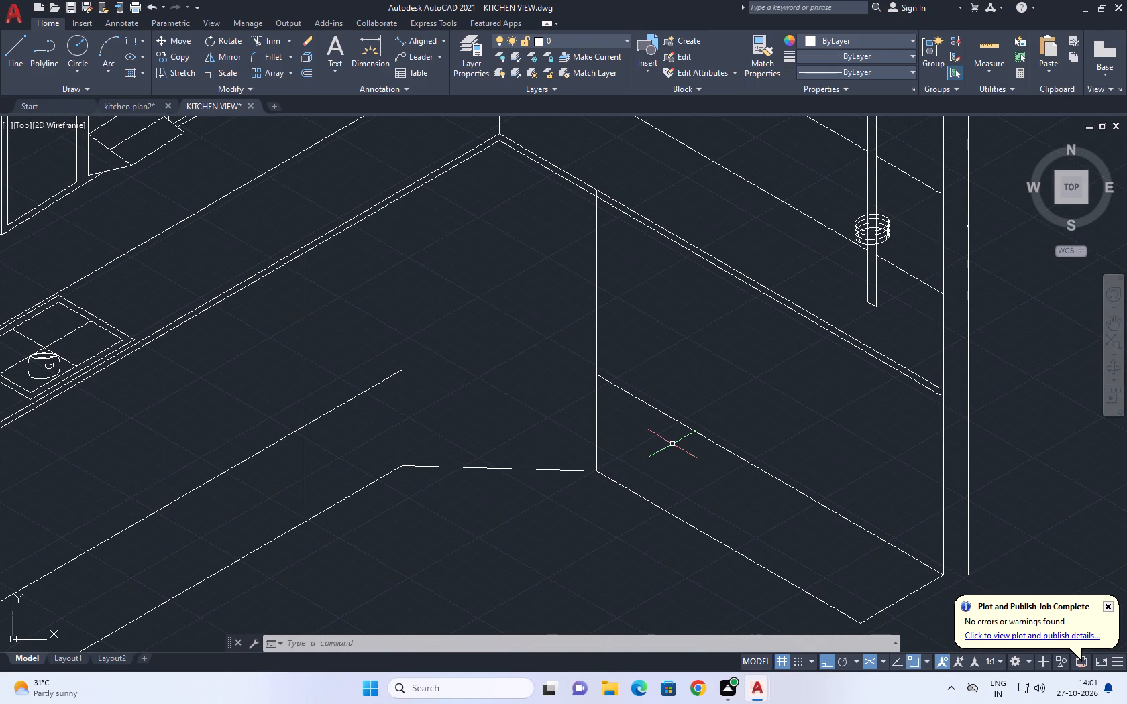
pyautogui.moveTo(696, 446); pyautogui.dragTo(686, 451, button='middle')
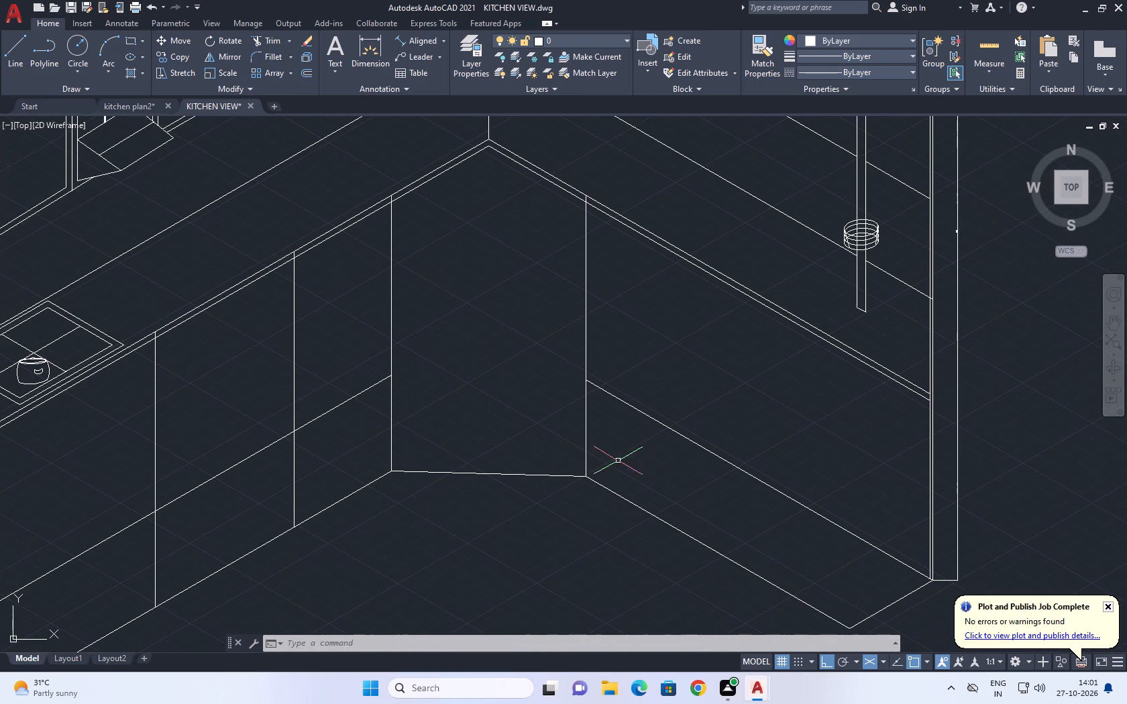
pyautogui.moveTo(574, 445); pyautogui.dragTo(587, 414, button='middle')
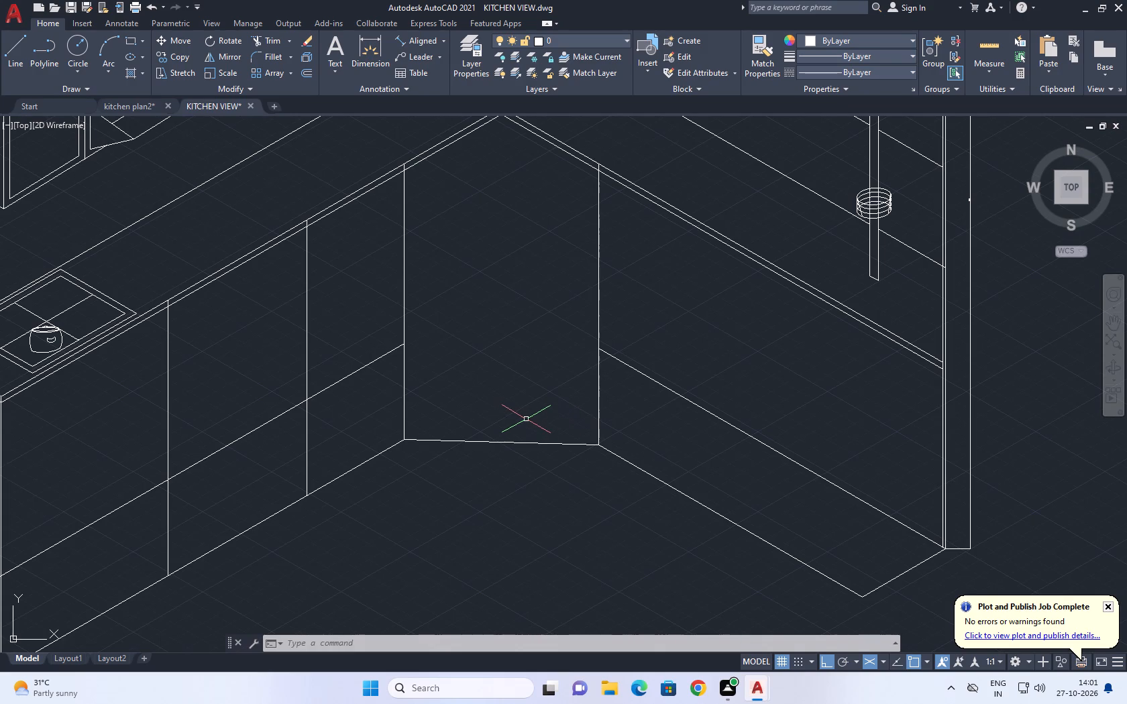
pyautogui.scroll(-1, 578, 300)
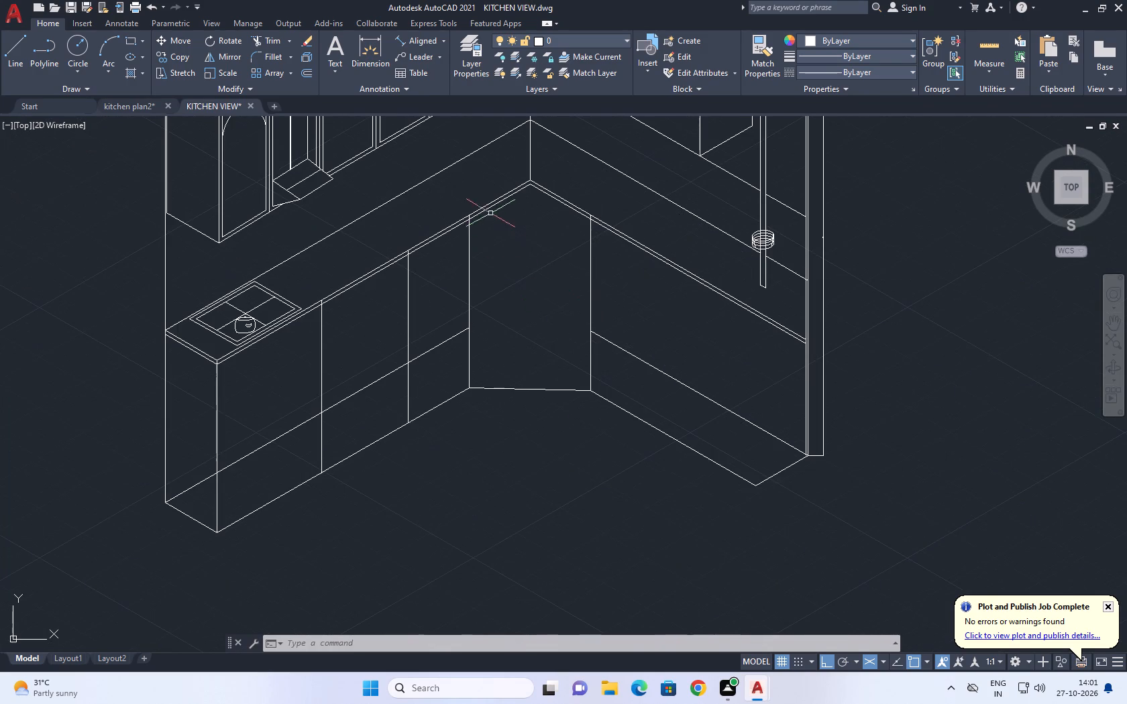
pyautogui.moveTo(519, 290); pyautogui.dragTo(520, 301, button='middle')
pyautogui.middleClick(520, 301)
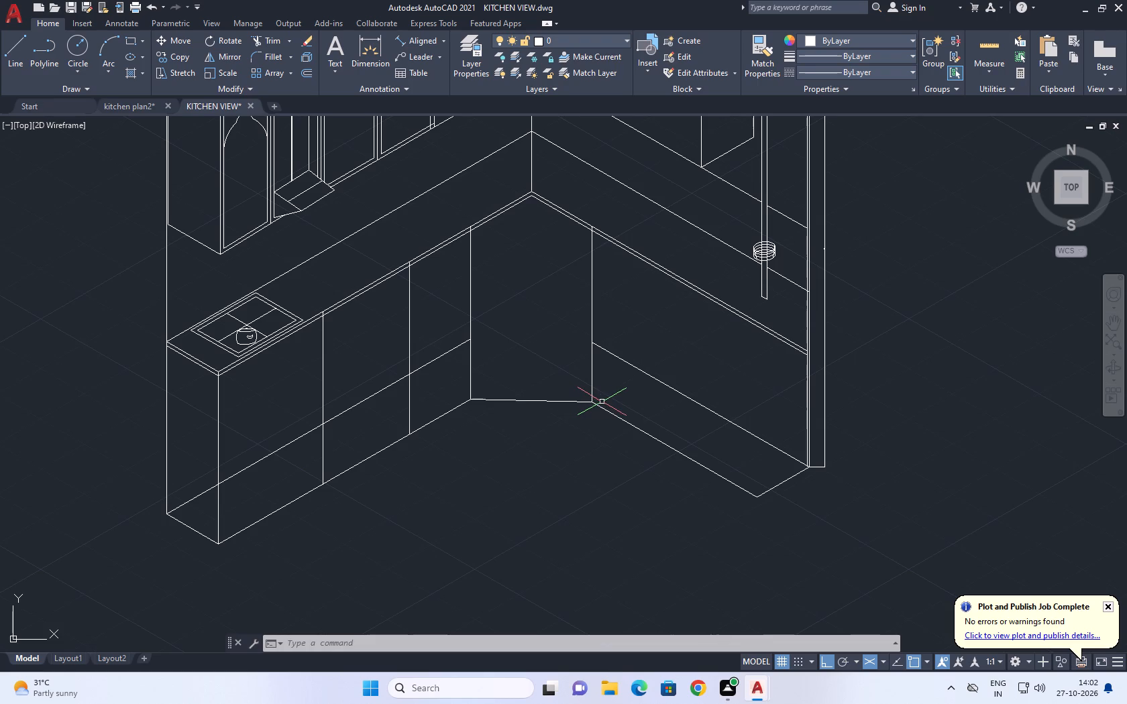
# Copy the diagonal corner base line 30 straight up, using the right isoplane.
pyautogui.scroll(-1, 537, 394)
pyautogui.moveTo(632, 388); pyautogui.dragTo(531, 361, button='middle')
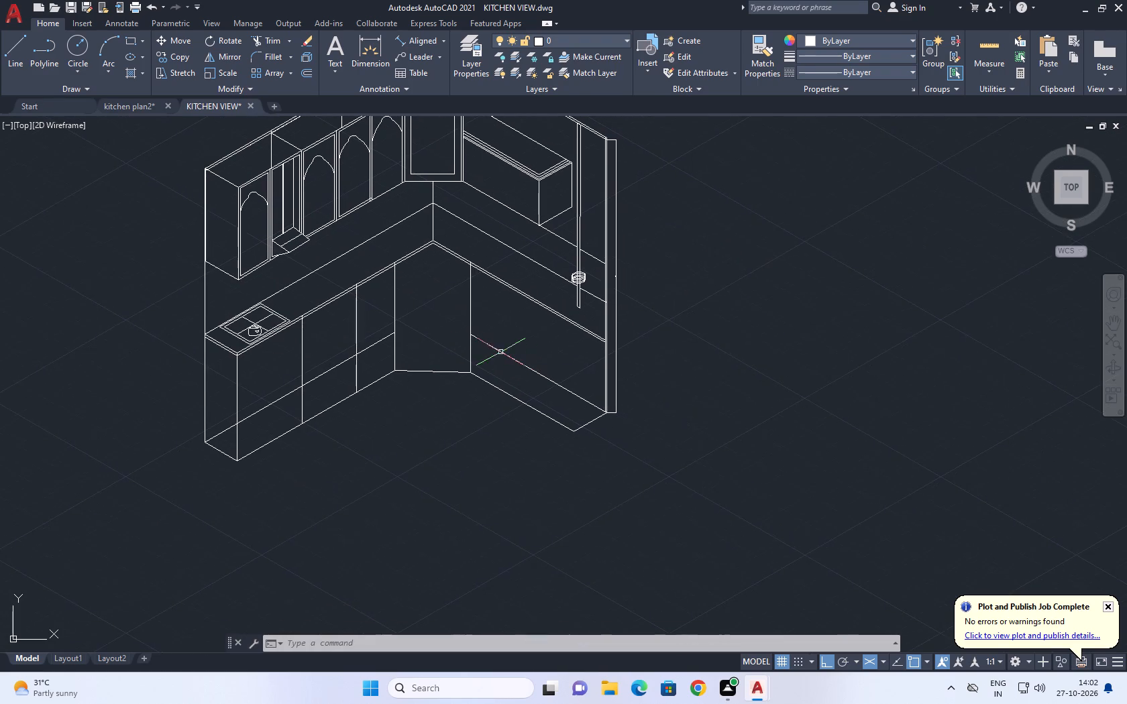
pyautogui.scroll(2, 429, 365)
pyautogui.click(440, 392)
pyautogui.click(425, 347)
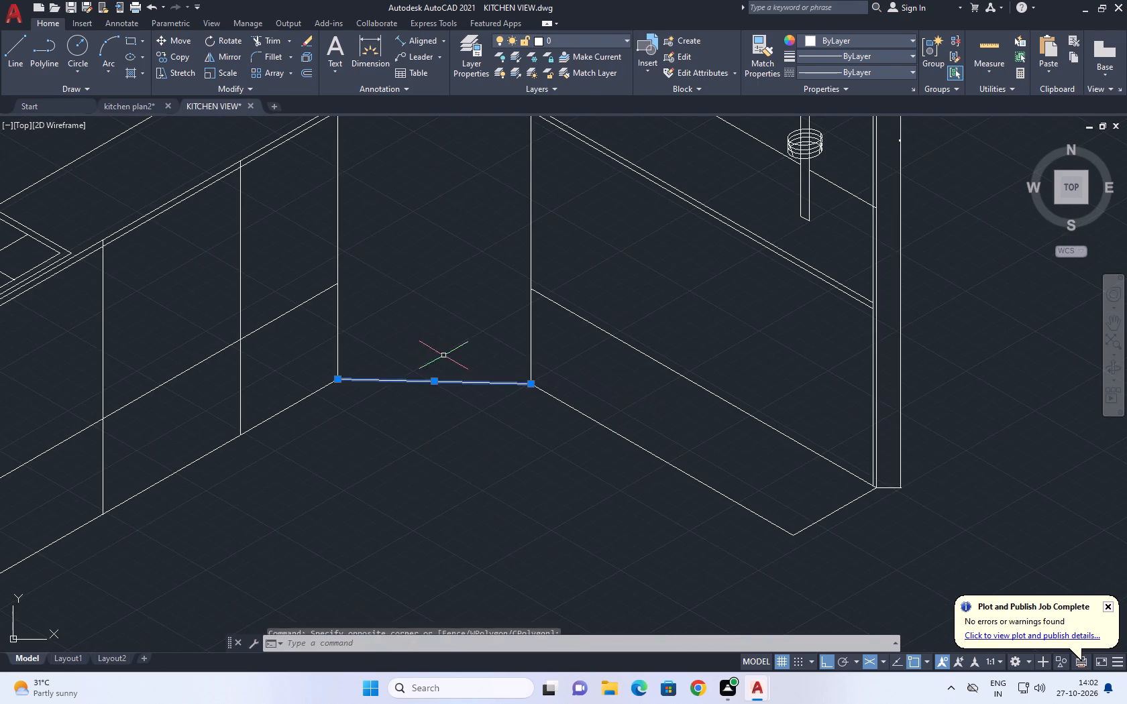
pyautogui.moveTo(446, 357); pyautogui.dragTo(484, 449, button='middle')
pyautogui.press('c')
pyautogui.press('o')
pyautogui.press('space')
pyautogui.moveTo(499, 487); pyautogui.dragTo(499, 477)
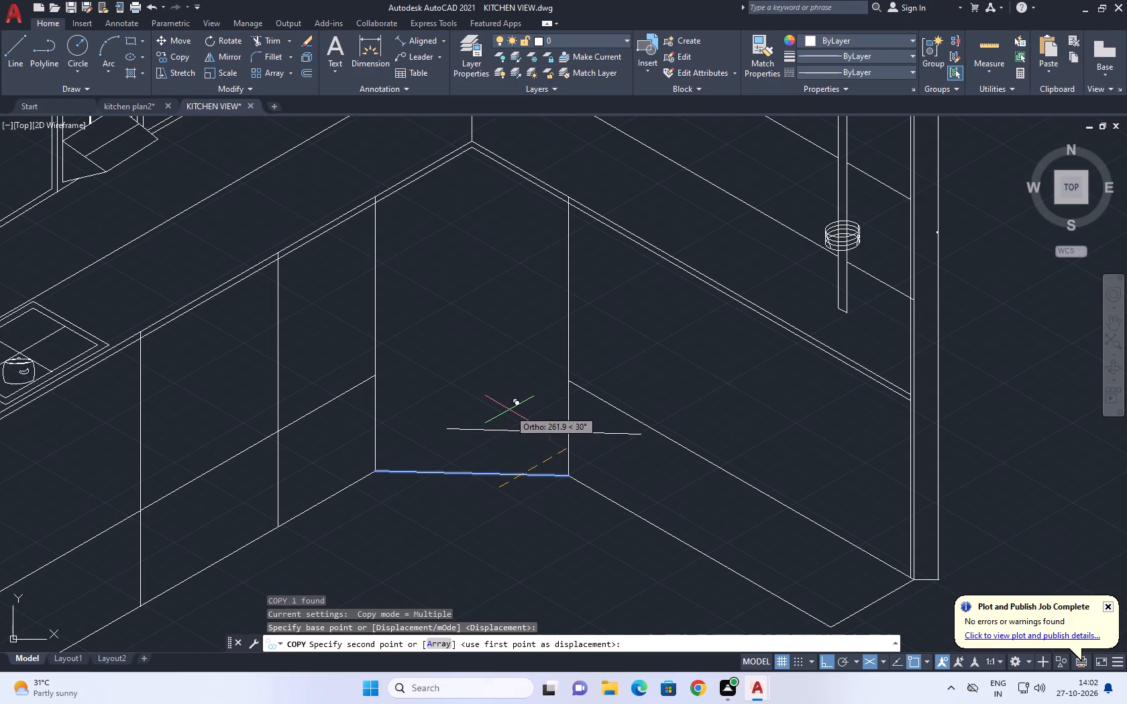
pyautogui.press('F5')
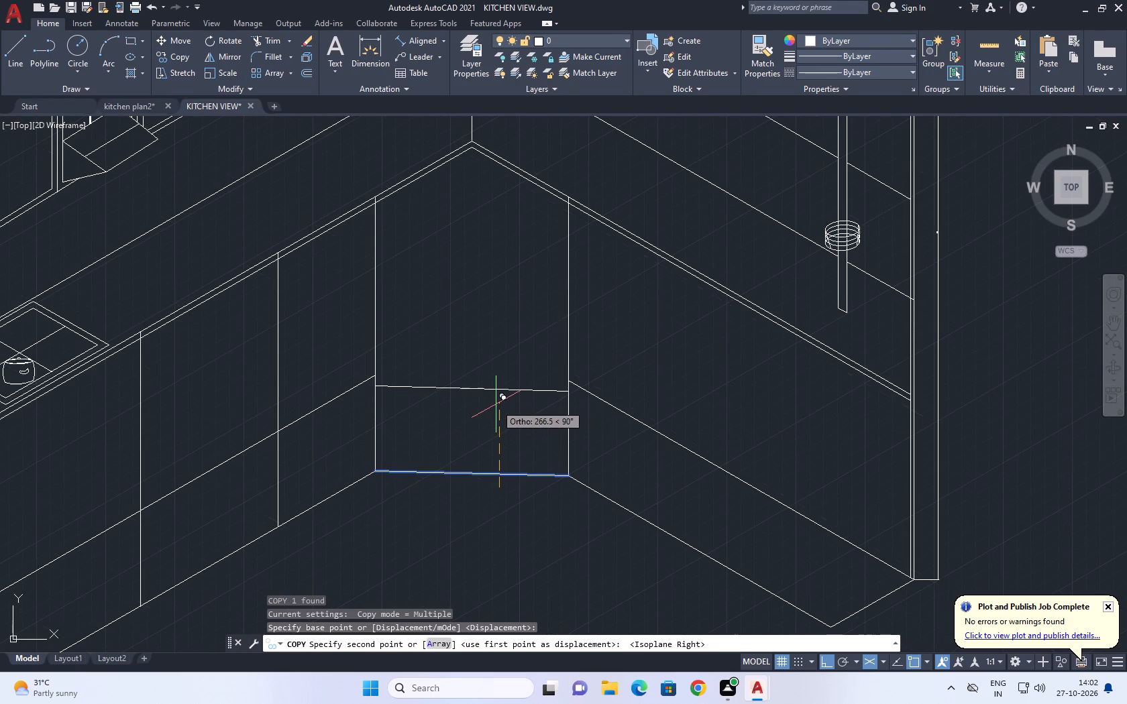
pyautogui.write('30')
pyautogui.press('Return')
pyautogui.press('Escape')
# Copy the front base line of the counter run without the stove 30 inward along the 30° direction.
pyautogui.moveTo(592, 507); pyautogui.dragTo(591, 316, button='middle')
pyautogui.scroll(-1, 598, 435)
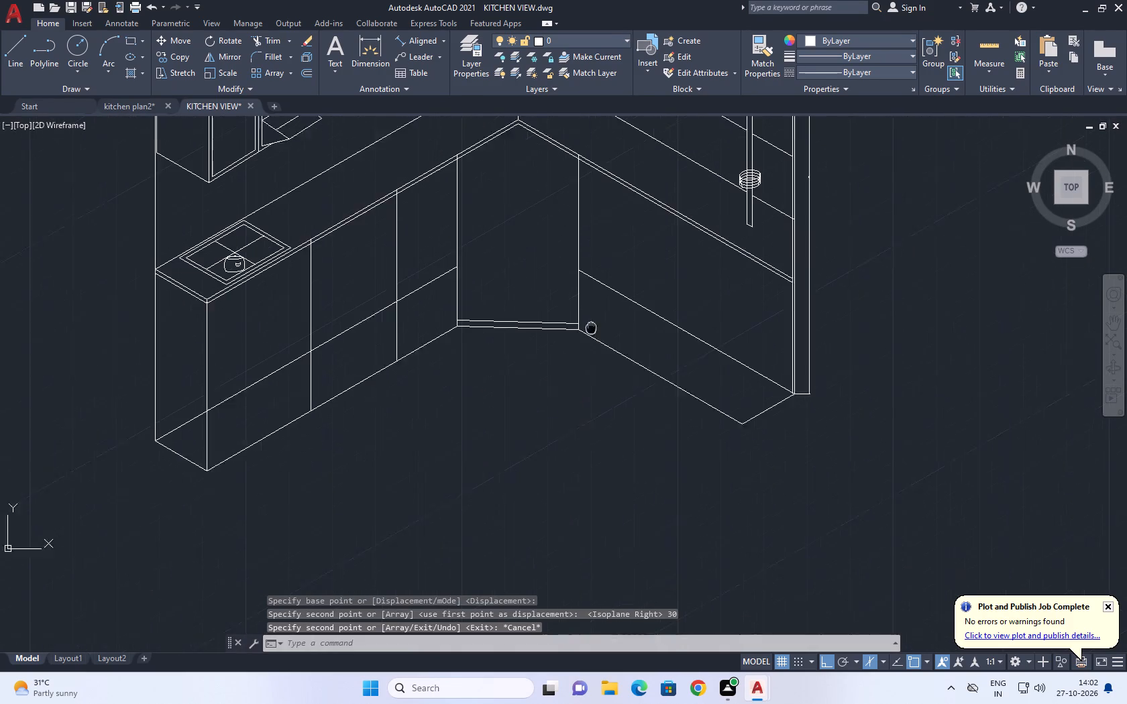
pyautogui.click(651, 364)
pyautogui.scroll(1, 631, 326)
pyautogui.click(631, 326)
pyautogui.moveTo(635, 312); pyautogui.dragTo(591, 385, button='middle')
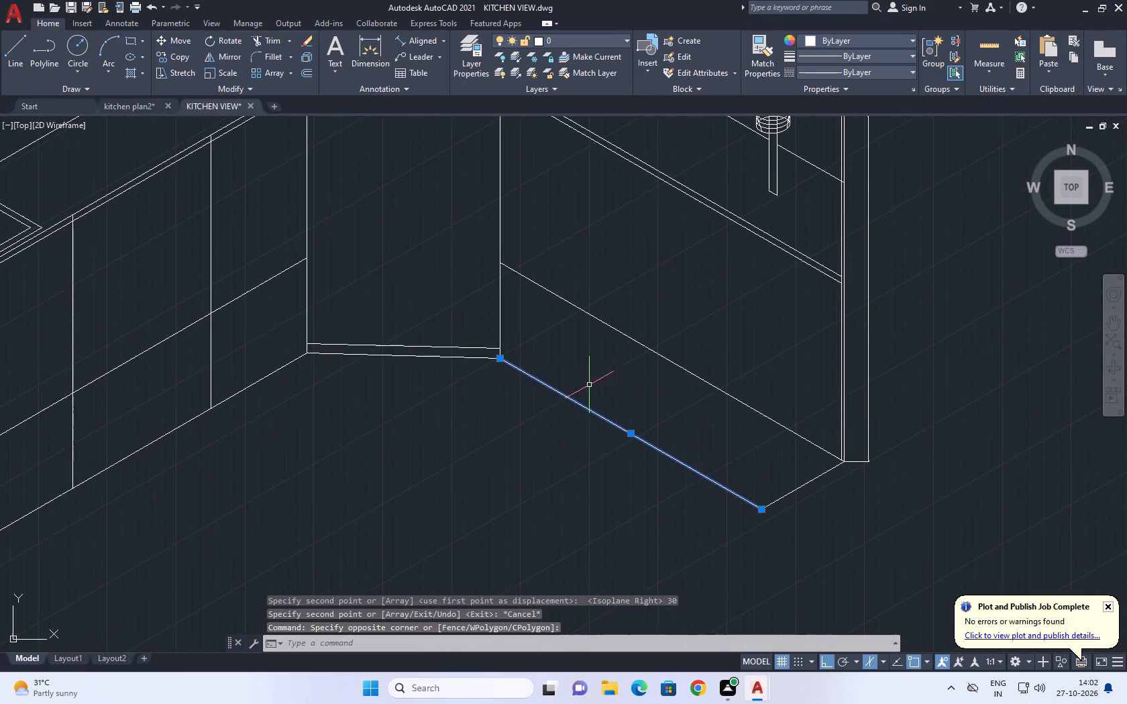
pyautogui.press('c')
pyautogui.press('o')
pyautogui.press('space')
pyautogui.moveTo(605, 418); pyautogui.dragTo(624, 408)
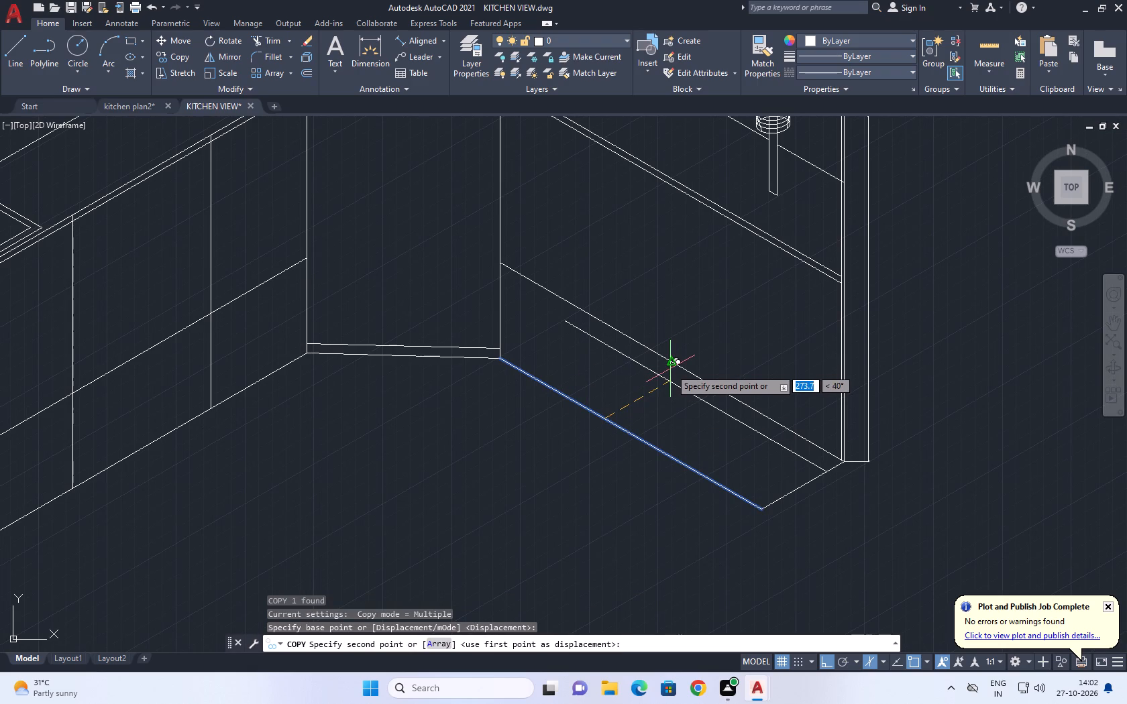
pyautogui.write('30')
pyautogui.press('Return')
pyautogui.press('Escape')
# Extend the copied base line to the near vertical edge of the diagonal corner cabinet.
pyautogui.middleClick(563, 374)
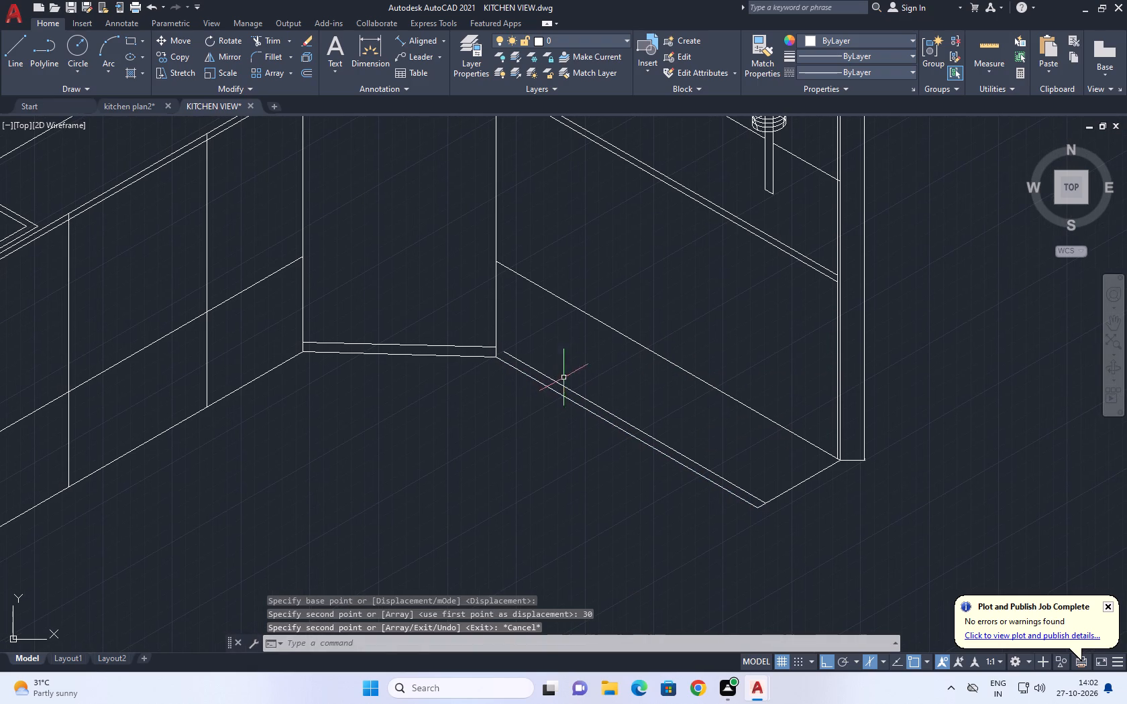
pyautogui.moveTo(531, 377); pyautogui.dragTo(686, 502, button='middle')
pyautogui.write('EX')
pyautogui.scroll(1, 694, 495)
pyautogui.press('space')
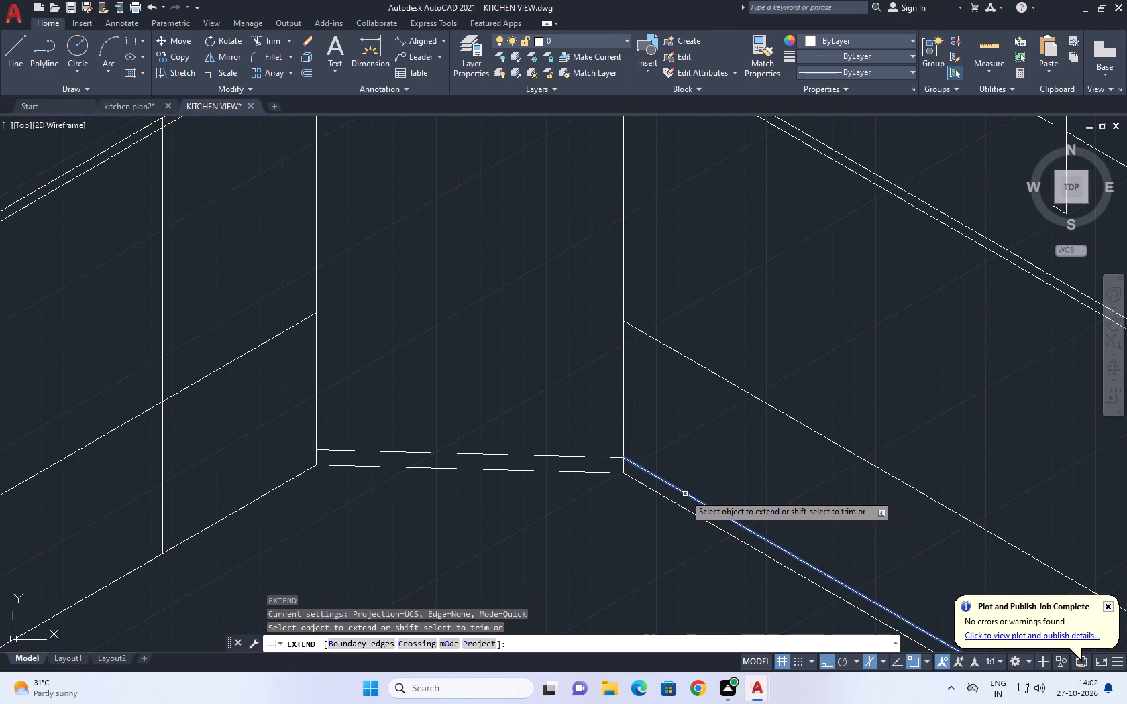
pyautogui.click(683, 494)
pyautogui.press('Escape')
# Copy the stove-side run's front base line 30 straight up.
pyautogui.scroll(-4, 661, 475)
pyautogui.moveTo(553, 513); pyautogui.dragTo(563, 490, button='middle')
pyautogui.scroll(3, 569, 486)
pyautogui.click(592, 462)
pyautogui.click(571, 411)
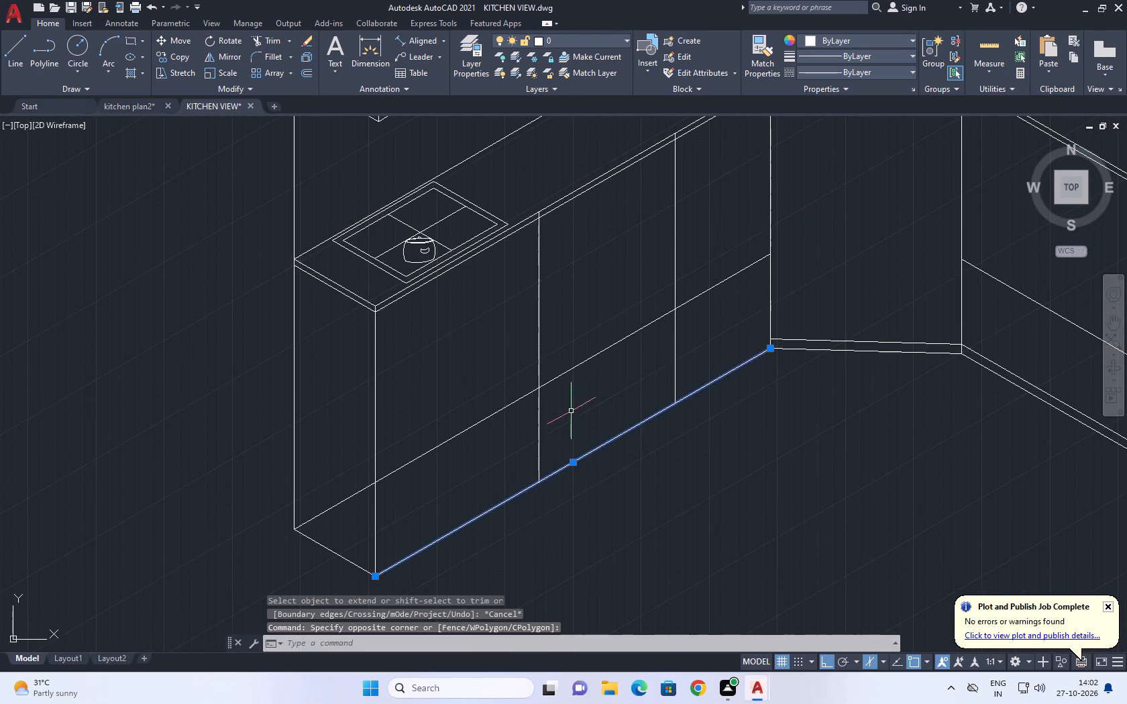
pyautogui.moveTo(591, 418); pyautogui.dragTo(601, 441, button='middle')
pyautogui.press('c')
pyautogui.press('o')
pyautogui.press('space')
pyautogui.click(629, 451)
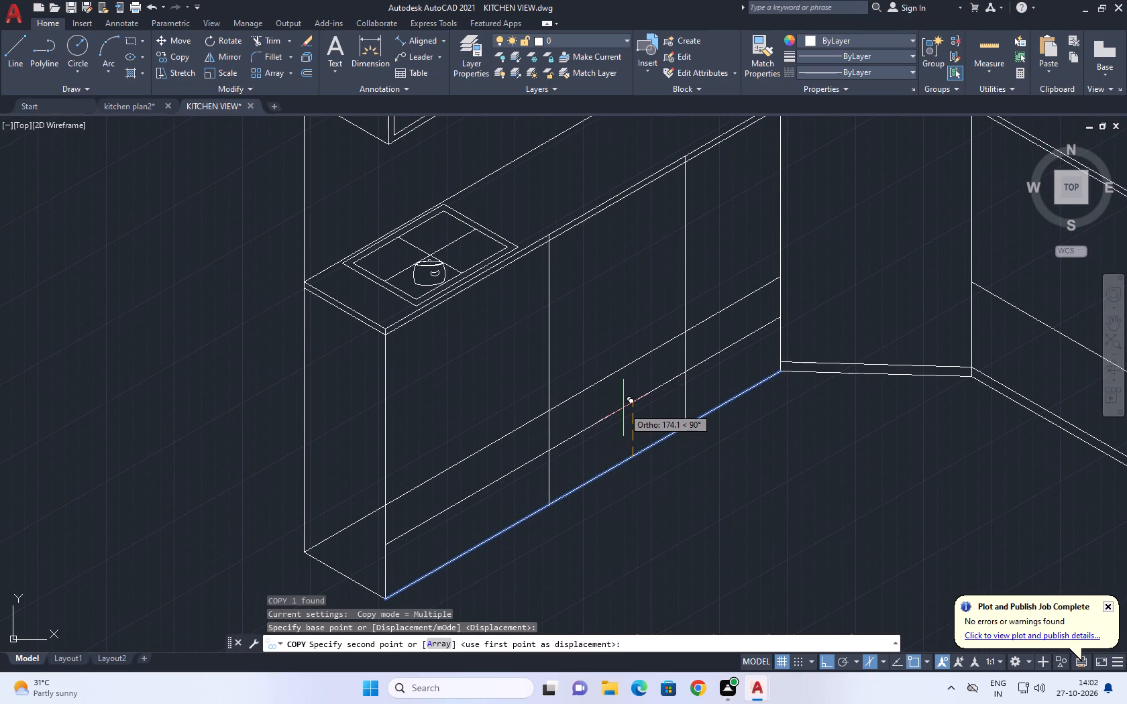
pyautogui.write('30')
pyautogui.press('Return')
pyautogui.press('Escape')
# Trim the two stove-side cabinet dividers where they extend below the new upper base line.
pyautogui.moveTo(726, 400); pyautogui.dragTo(640, 390, button='middle')
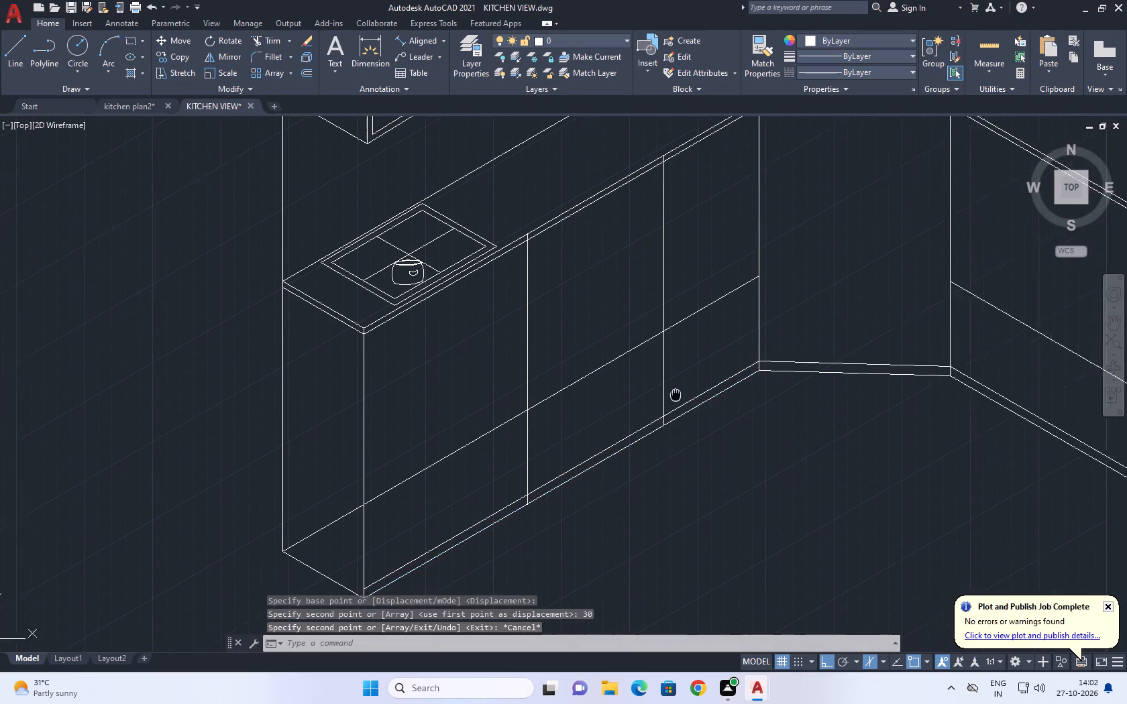
pyautogui.moveTo(640, 390); pyautogui.dragTo(639, 390, button='middle')
pyautogui.write('TR')
pyautogui.press('space')
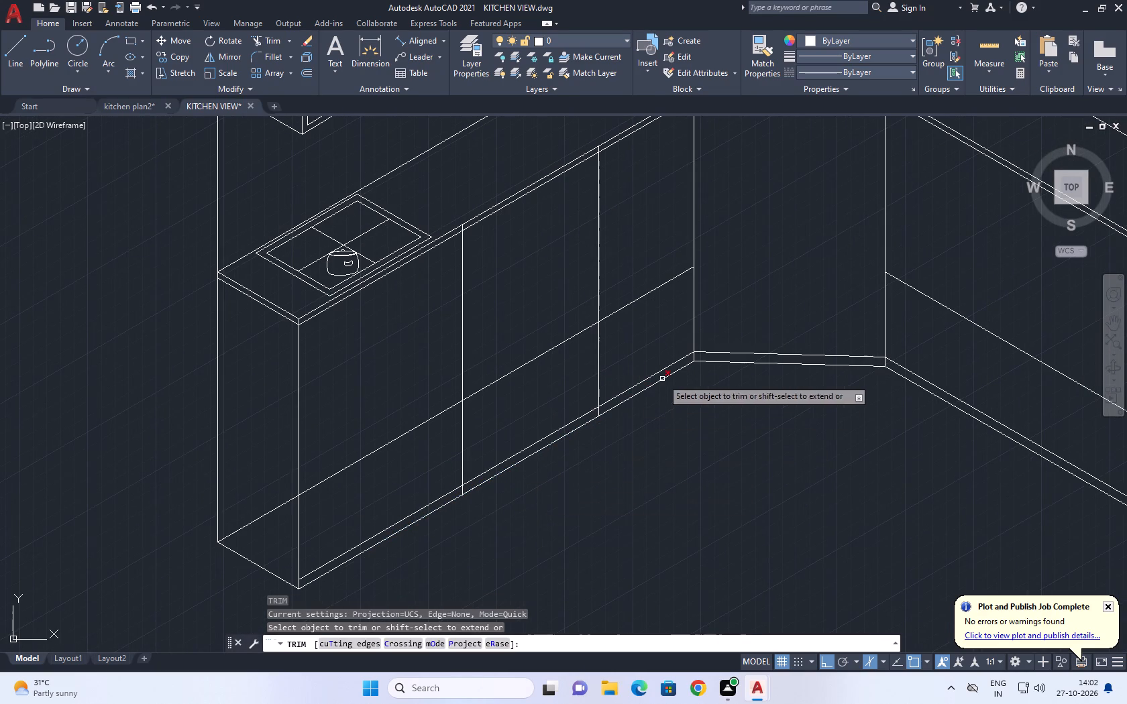
pyautogui.moveTo(662, 379); pyautogui.dragTo(619, 380, button='middle')
pyautogui.moveTo(381, 500); pyautogui.dragTo(405, 357, button='middle')
pyautogui.scroll(3, 406, 359)
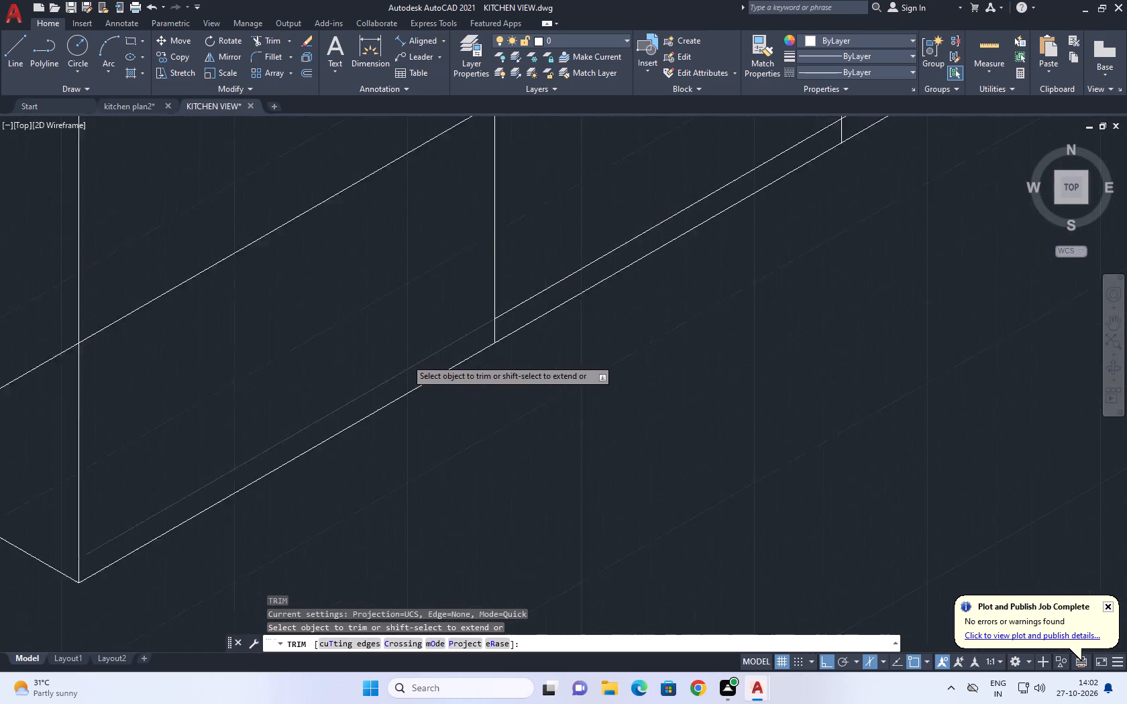
pyautogui.click(546, 318)
pyautogui.moveTo(576, 300); pyautogui.dragTo(319, 533, button='middle')
pyautogui.moveTo(701, 316); pyautogui.dragTo(198, 528, button='middle')
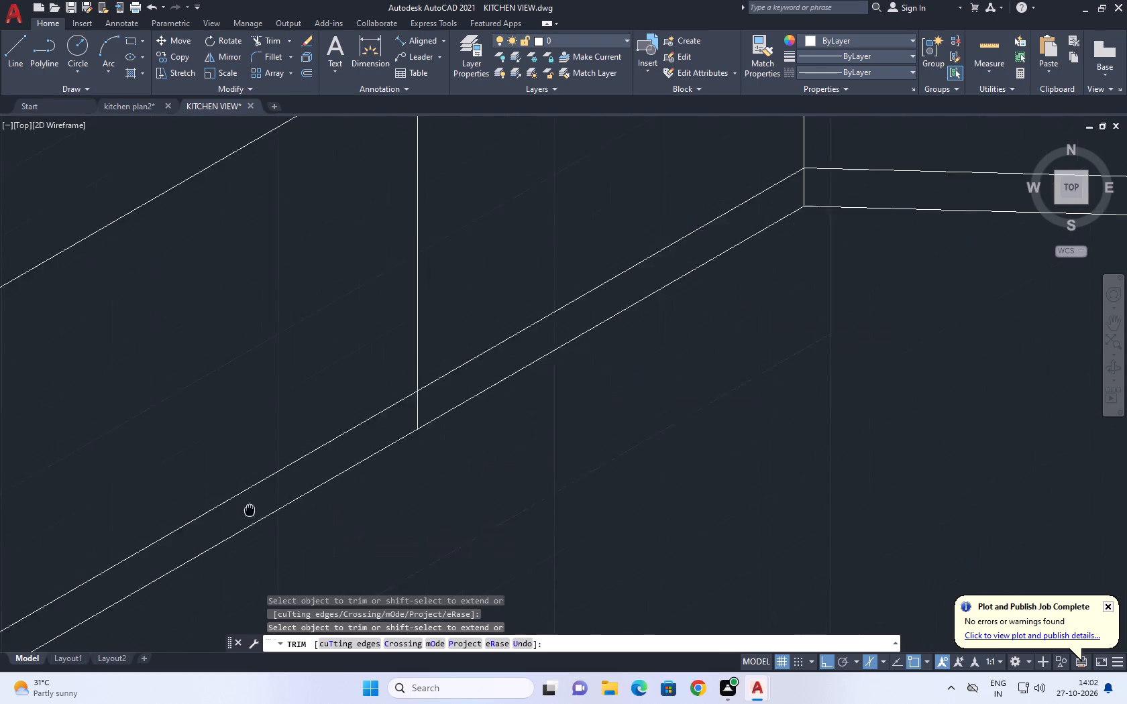
pyautogui.moveTo(198, 528); pyautogui.dragTo(100, 552, button='middle')
pyautogui.click(247, 464)
pyautogui.moveTo(238, 466); pyautogui.dragTo(227, 475)
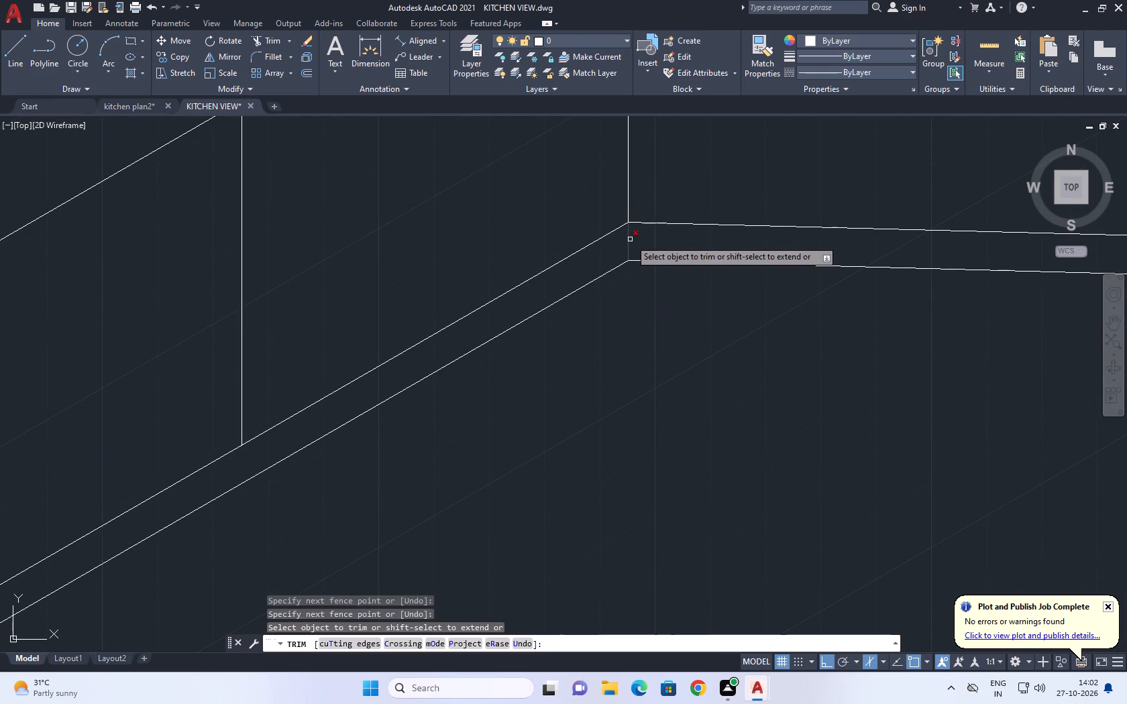
# Trim both vertical edges of the diagonal corner cabinet between the two base lines.
pyautogui.click(630, 239)
pyautogui.scroll(-5, 621, 272)
pyautogui.scroll(2, 746, 269)
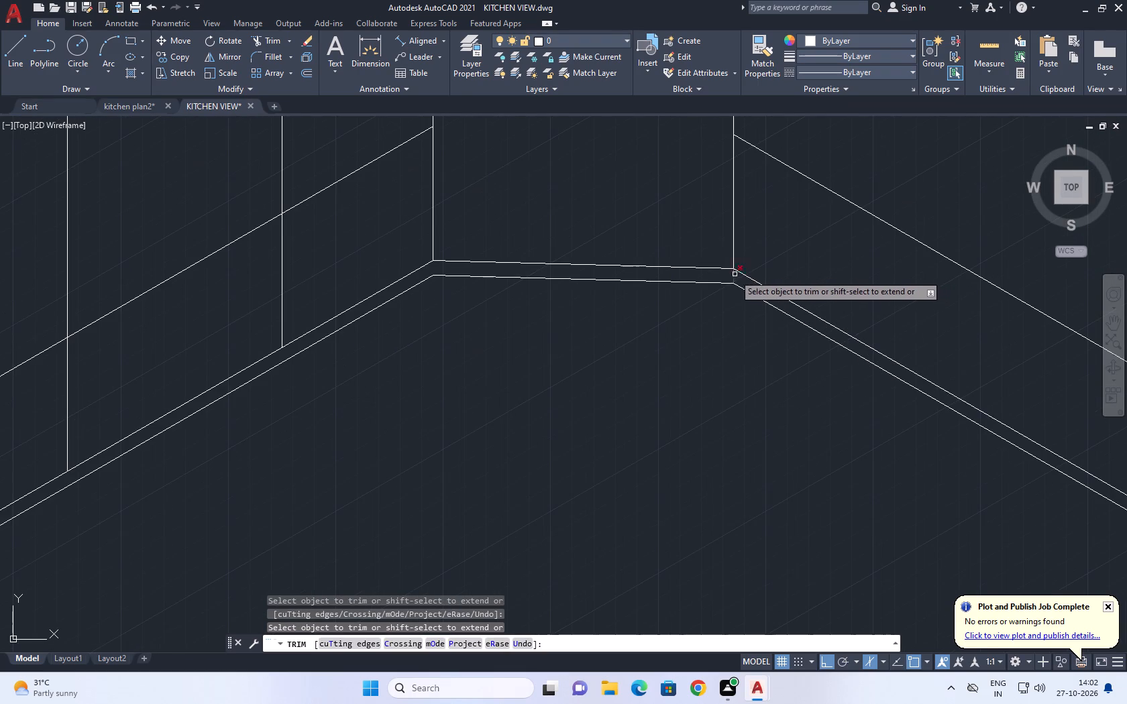
pyautogui.click(733, 276)
pyautogui.scroll(-3, 672, 291)
pyautogui.press('Escape')
# Examine the whole kitchen view, including the base cabinets, the wall cabinets and the countertop corner.
pyautogui.moveTo(662, 250); pyautogui.dragTo(669, 306, button='middle')
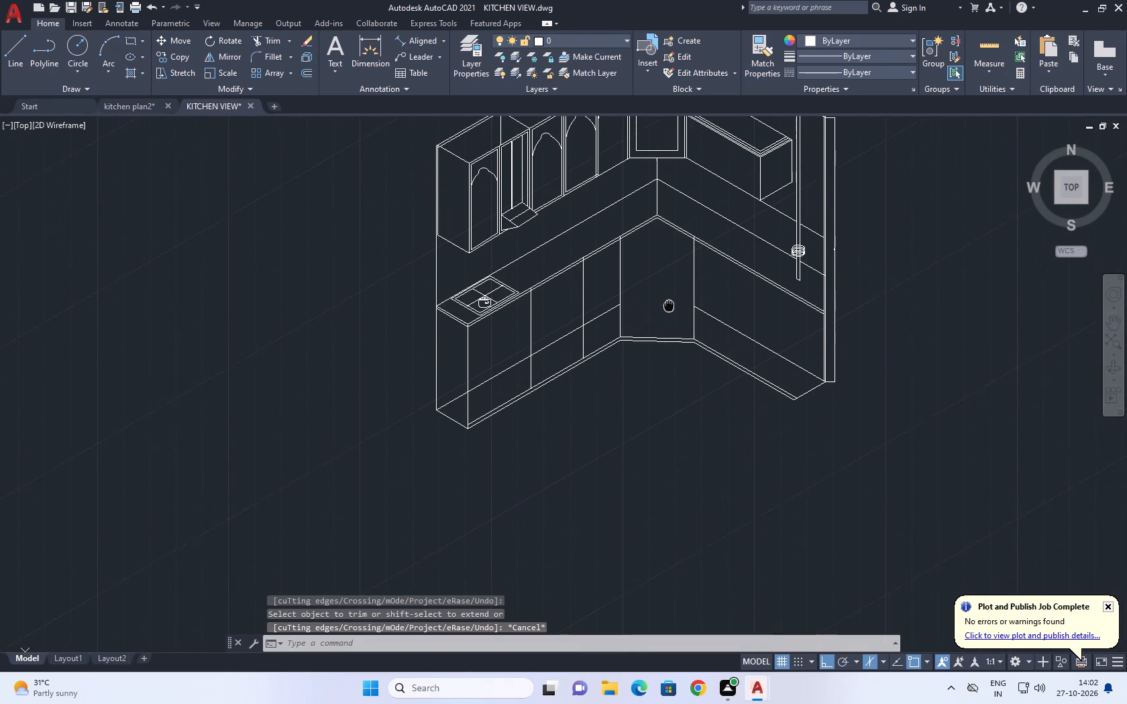
pyautogui.moveTo(669, 306); pyautogui.dragTo(667, 310, button='middle')
pyautogui.moveTo(883, 378); pyautogui.dragTo(843, 393, button='middle')
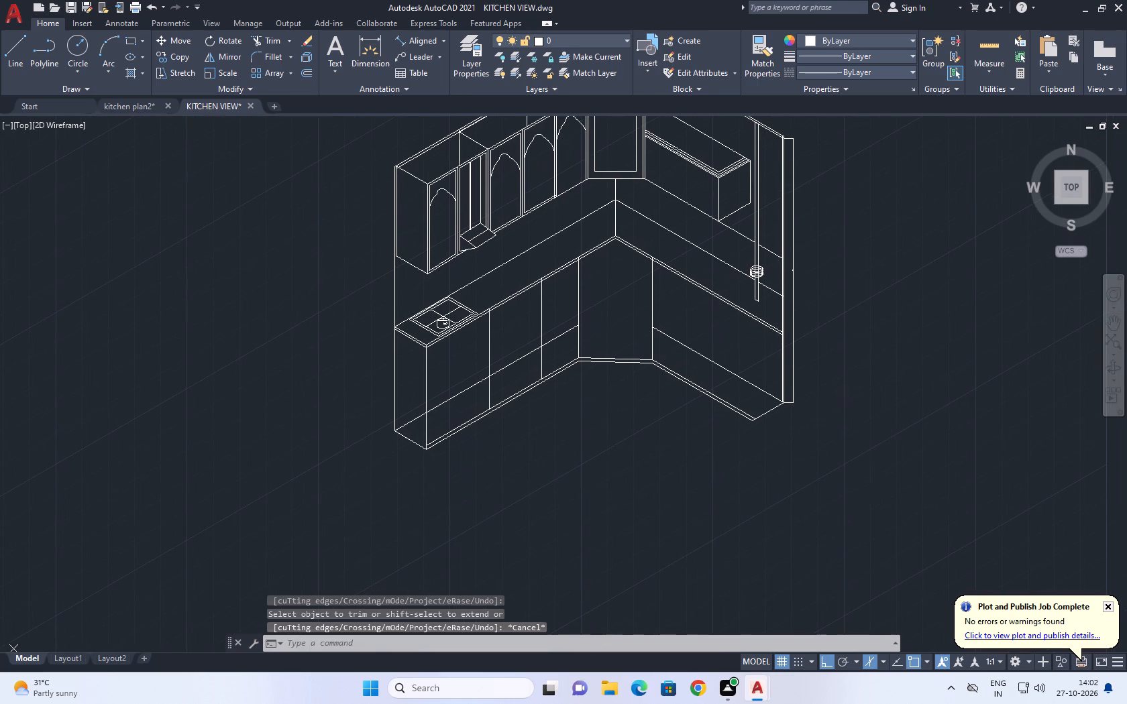
pyautogui.moveTo(765, 356); pyautogui.dragTo(630, 378, button='middle')
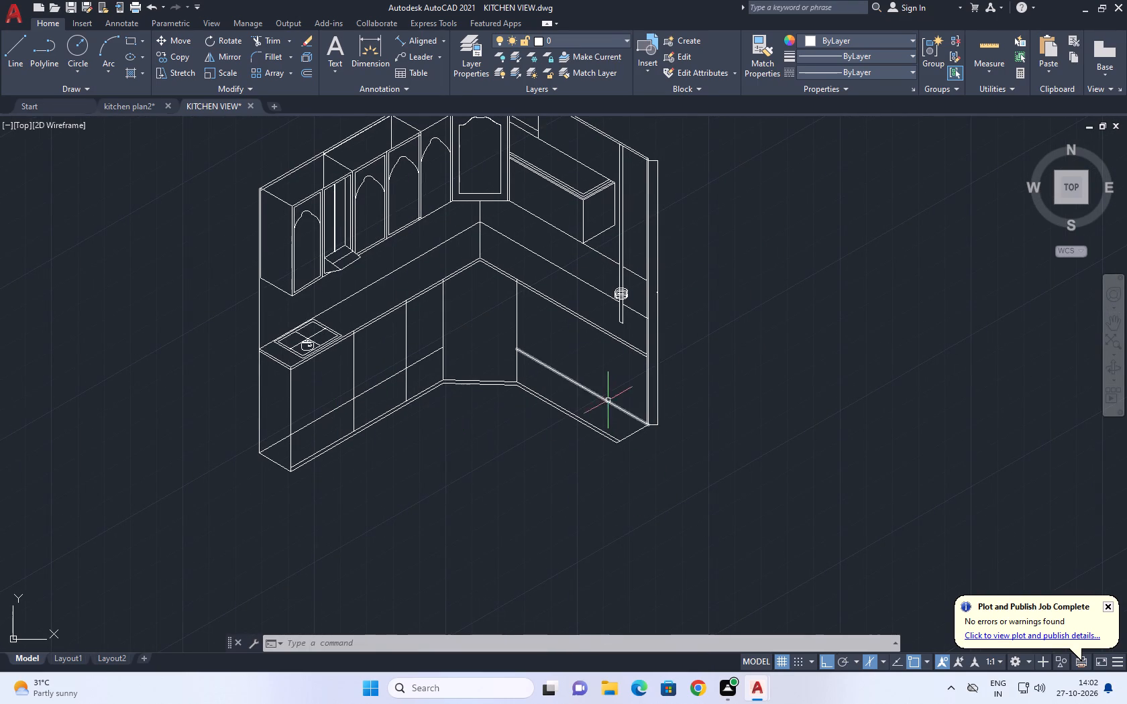
pyautogui.moveTo(600, 280); pyautogui.dragTo(604, 308, button='middle')
pyautogui.scroll(-1, 600, 288)
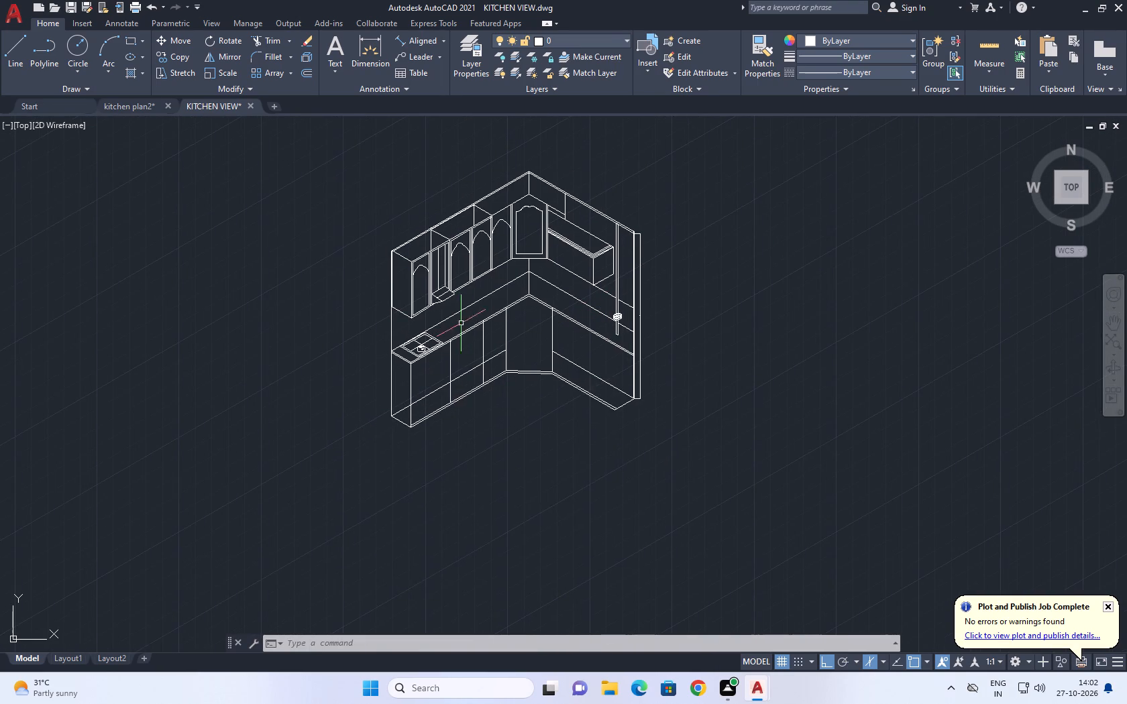
pyautogui.scroll(3, 536, 309)
pyautogui.moveTo(504, 246); pyautogui.dragTo(504, 255, button='middle')
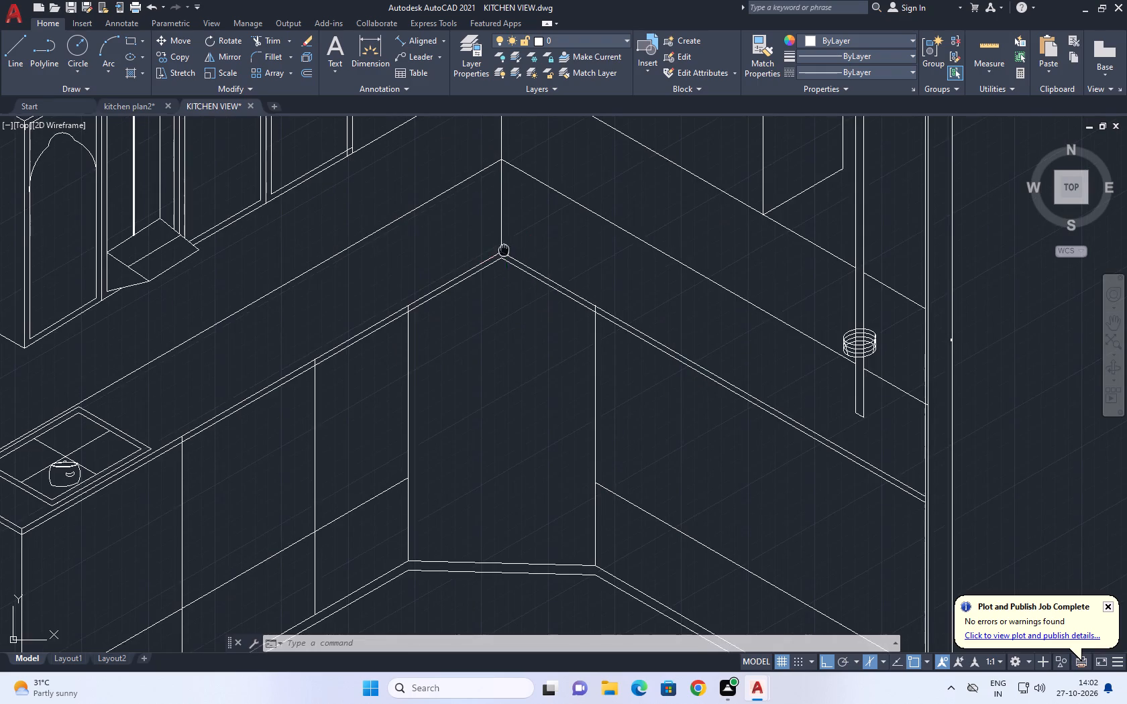
pyautogui.moveTo(504, 255); pyautogui.dragTo(496, 314, button='middle')
pyautogui.scroll(-1, 494, 305)
pyautogui.moveTo(566, 310); pyautogui.dragTo(536, 328, button='middle')
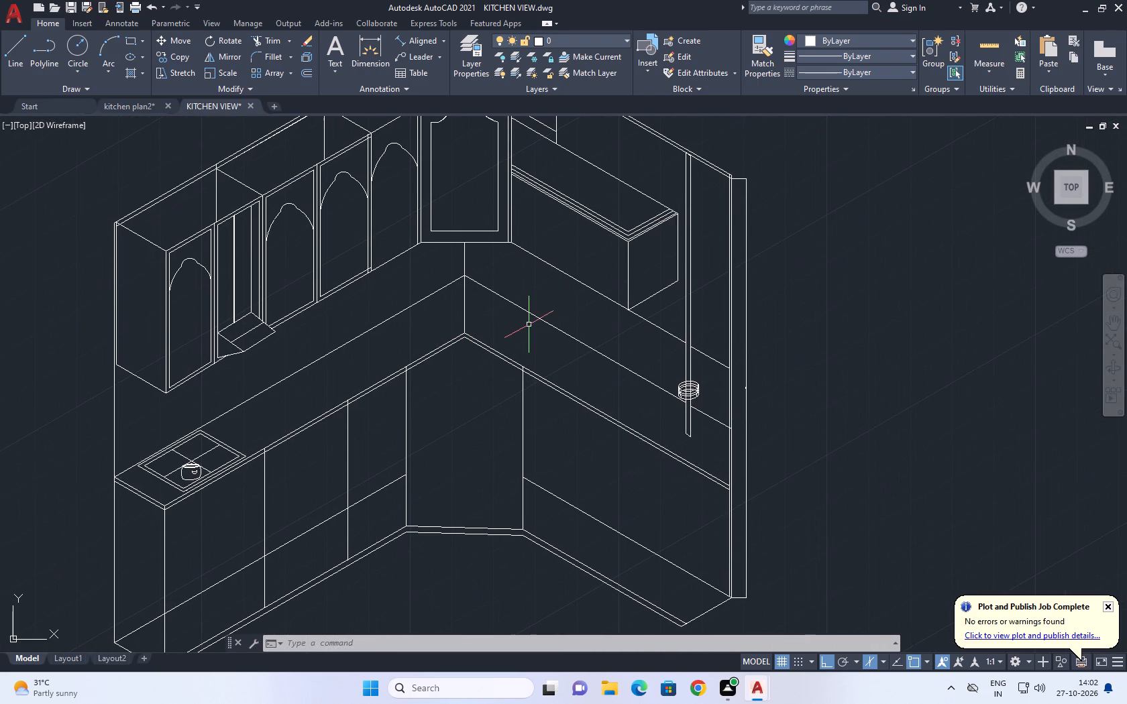
# With ortho off, draw a flat, nearly horizontal ellipse across the vertical line at the countertop's corner.
pyautogui.write('EL')
pyautogui.press('space')
pyautogui.scroll(3, 416, 315)
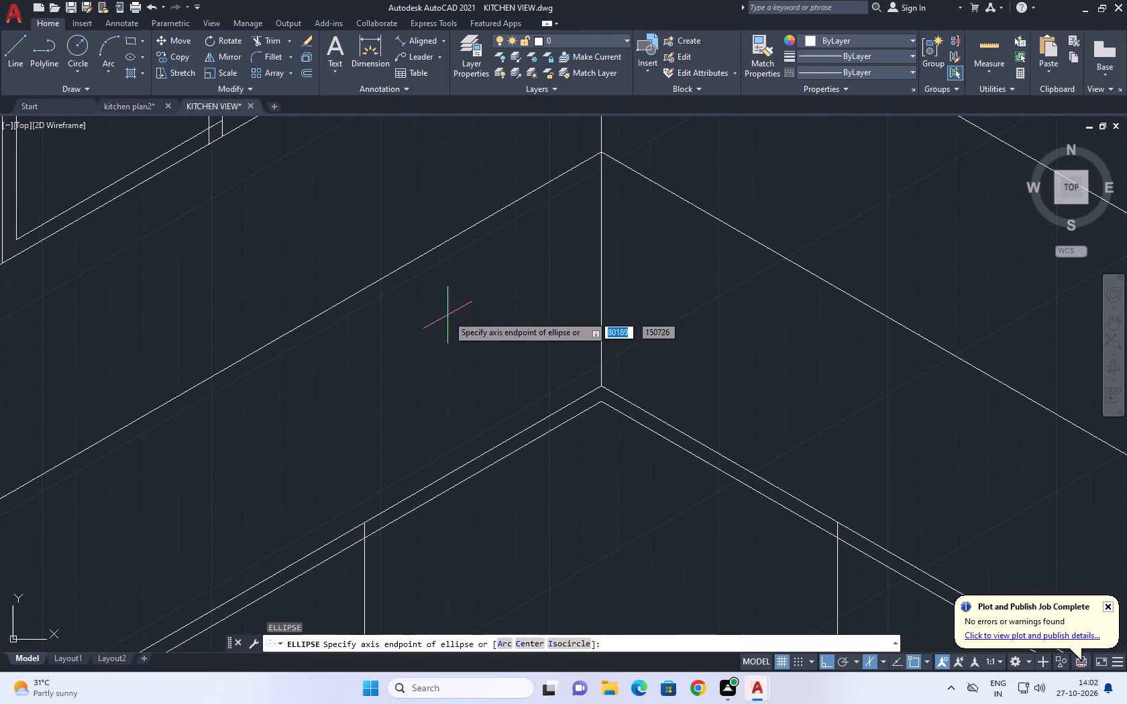
pyautogui.click(499, 313)
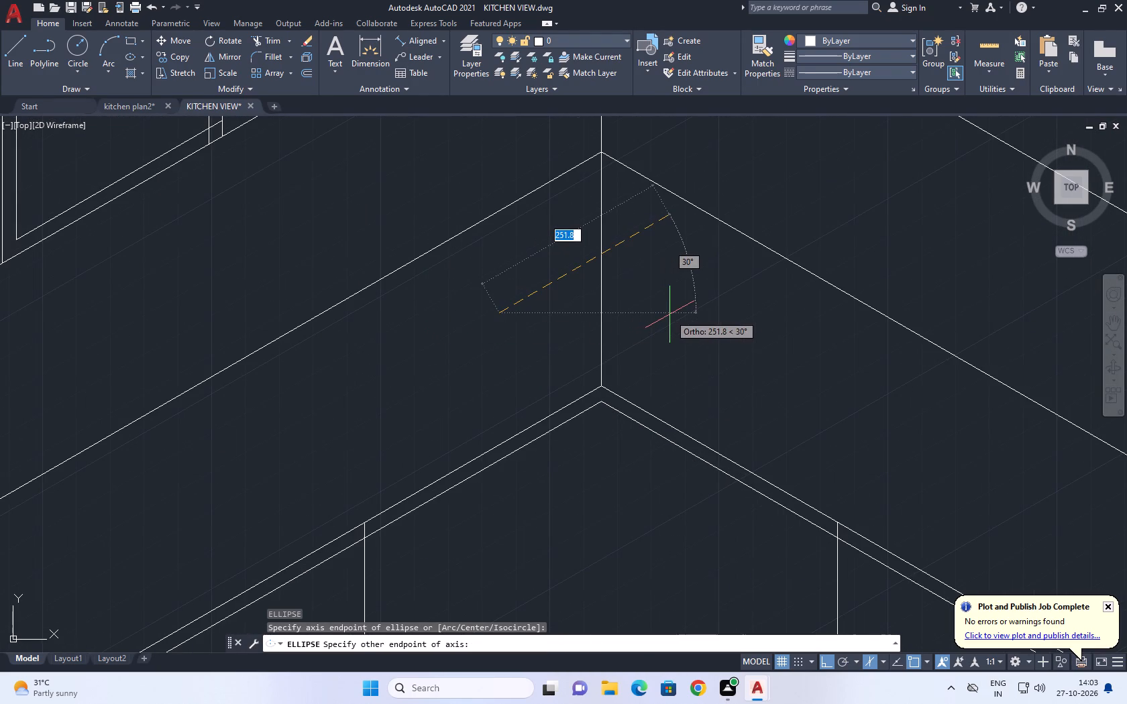
pyautogui.press('F5')
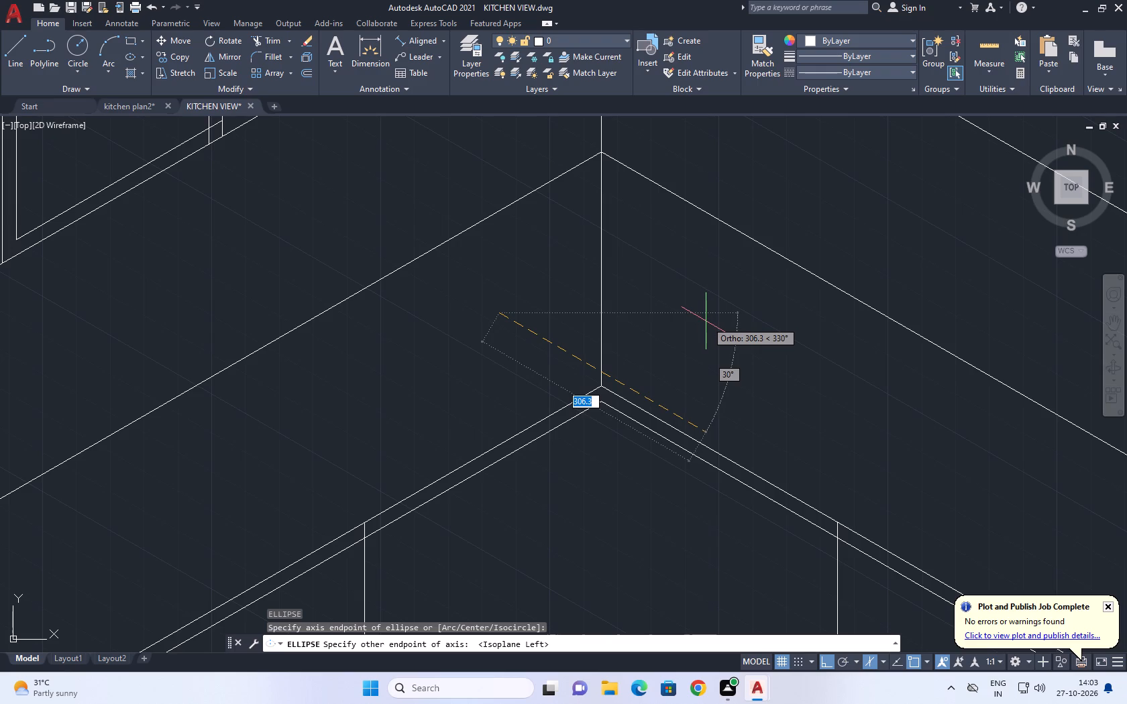
pyautogui.press('F8')
pyautogui.moveTo(707, 325); pyautogui.dragTo(707, 318)
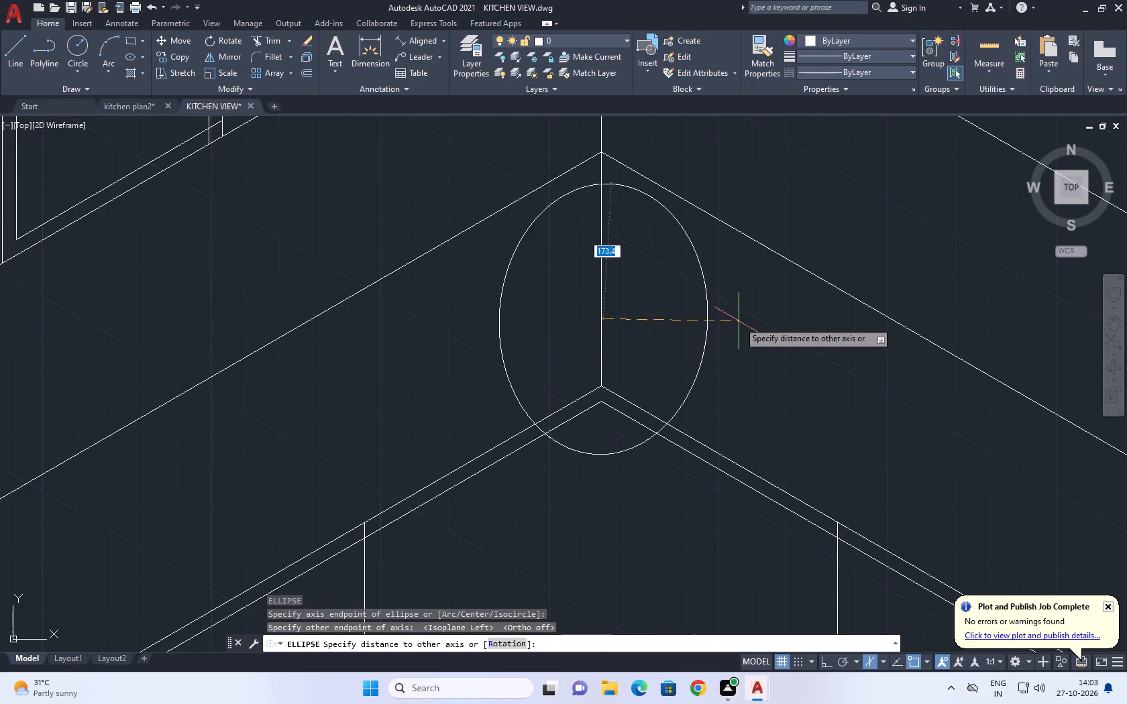
pyautogui.moveTo(632, 306); pyautogui.dragTo(629, 300)
# Stretch the ellipse's short axis to make it deeper at the countertop corner.
pyautogui.click(643, 352)
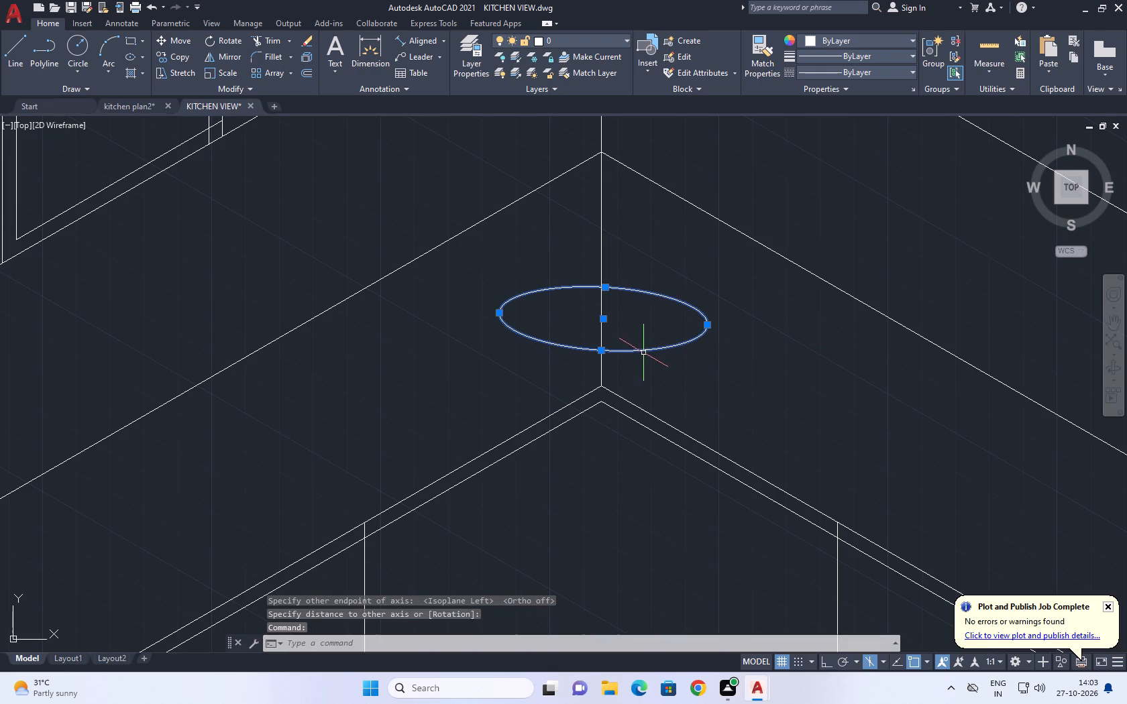
pyautogui.moveTo(628, 353); pyautogui.dragTo(634, 357, button='middle')
pyautogui.scroll(-1, 634, 357)
pyautogui.scroll(2, 609, 367)
pyautogui.moveTo(616, 345); pyautogui.dragTo(625, 350, button='middle')
pyautogui.click(639, 343)
pyautogui.click(639, 363)
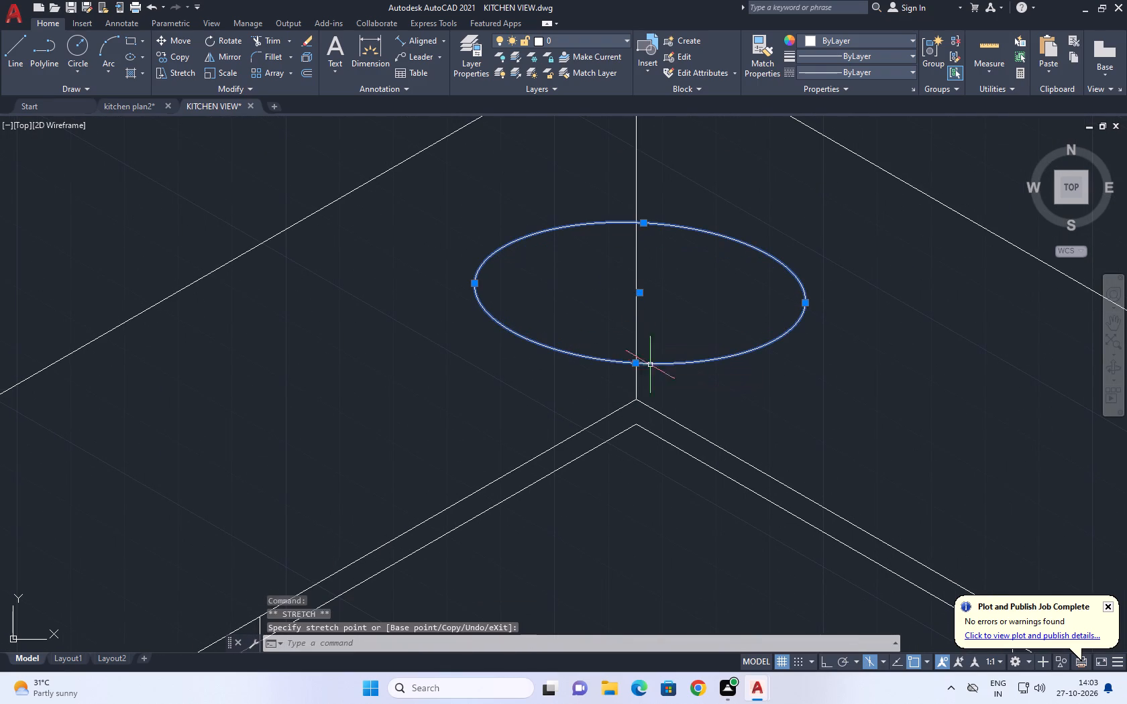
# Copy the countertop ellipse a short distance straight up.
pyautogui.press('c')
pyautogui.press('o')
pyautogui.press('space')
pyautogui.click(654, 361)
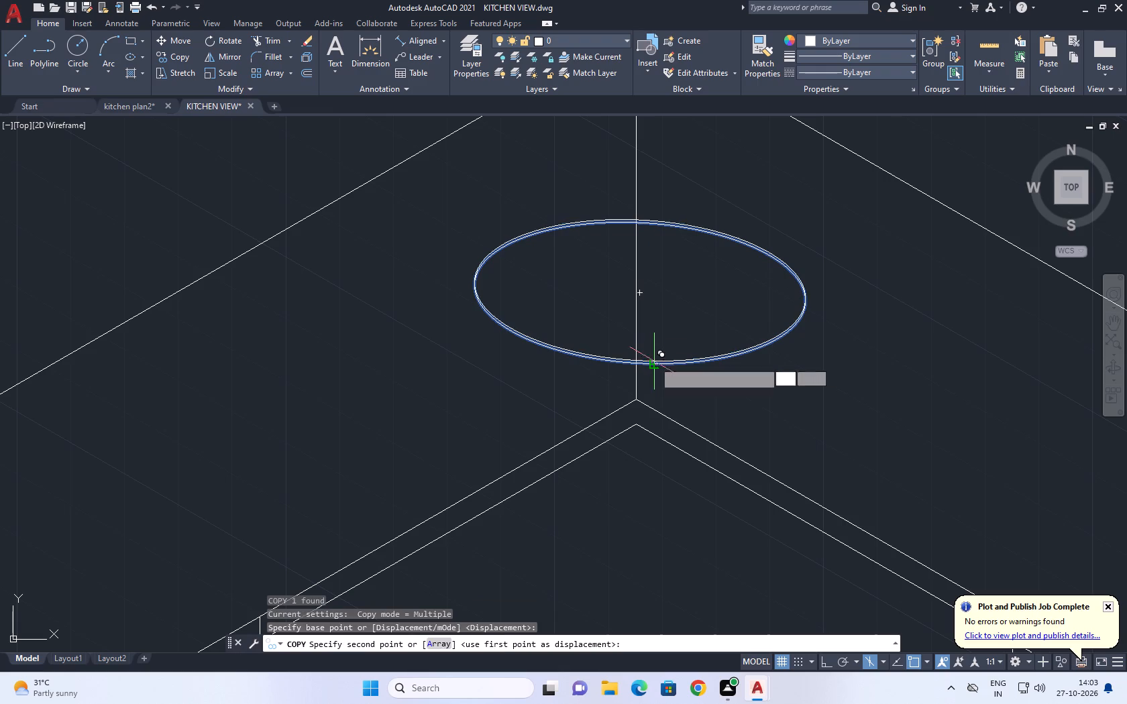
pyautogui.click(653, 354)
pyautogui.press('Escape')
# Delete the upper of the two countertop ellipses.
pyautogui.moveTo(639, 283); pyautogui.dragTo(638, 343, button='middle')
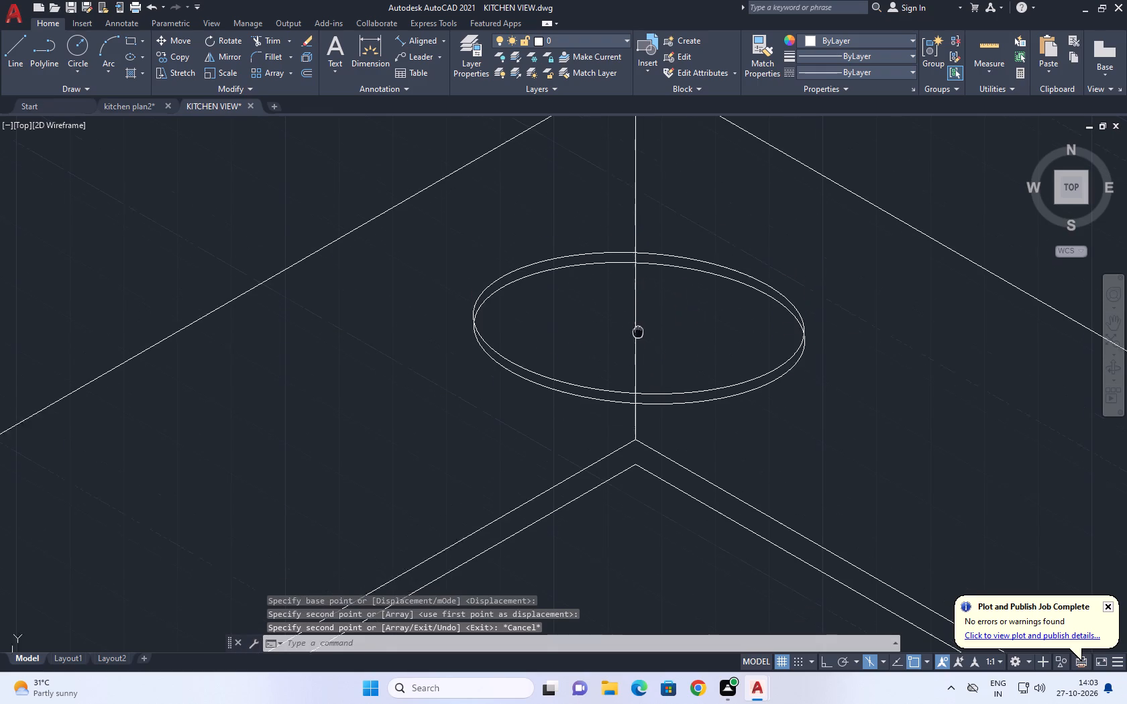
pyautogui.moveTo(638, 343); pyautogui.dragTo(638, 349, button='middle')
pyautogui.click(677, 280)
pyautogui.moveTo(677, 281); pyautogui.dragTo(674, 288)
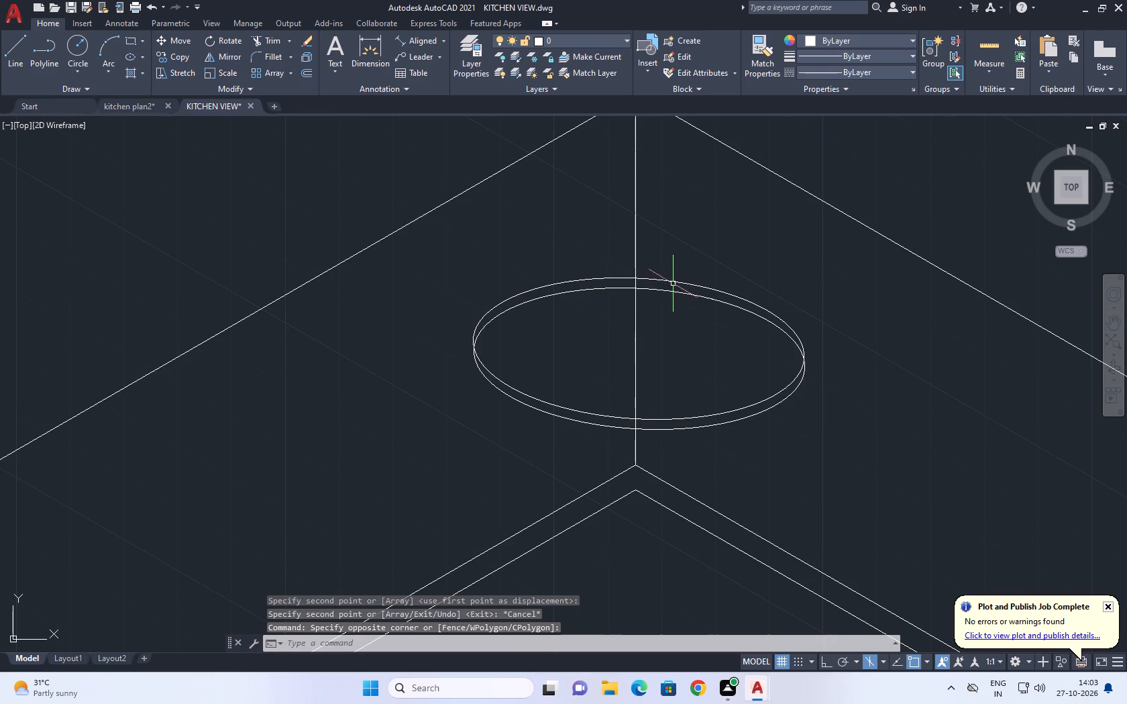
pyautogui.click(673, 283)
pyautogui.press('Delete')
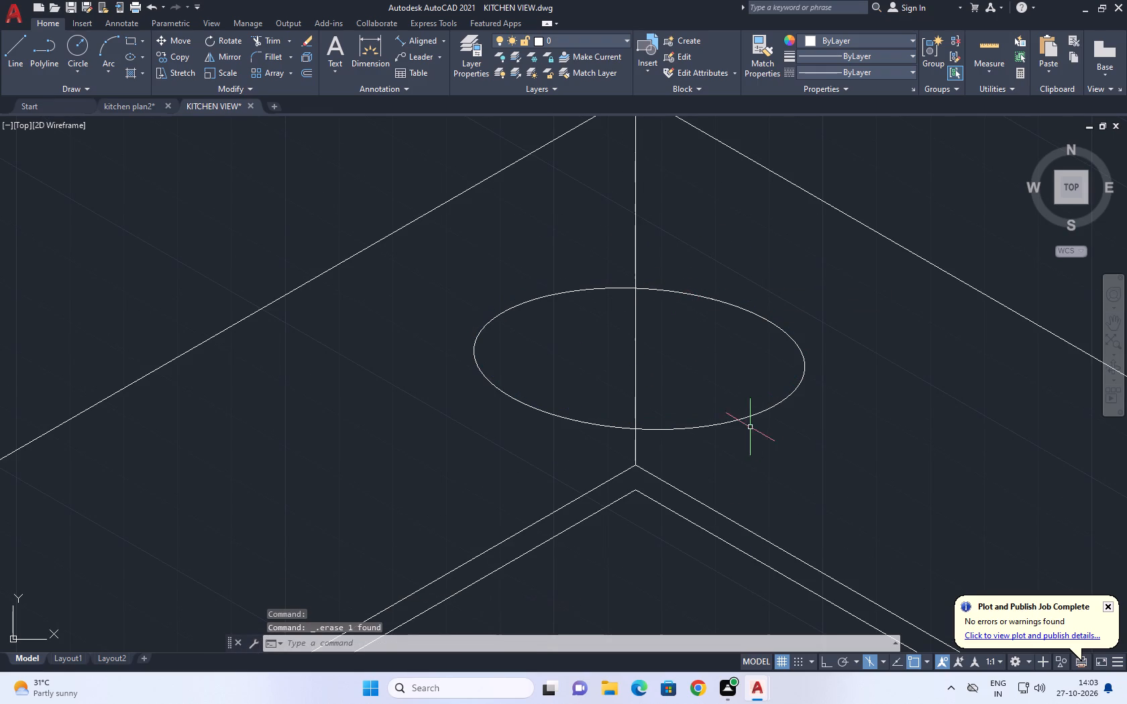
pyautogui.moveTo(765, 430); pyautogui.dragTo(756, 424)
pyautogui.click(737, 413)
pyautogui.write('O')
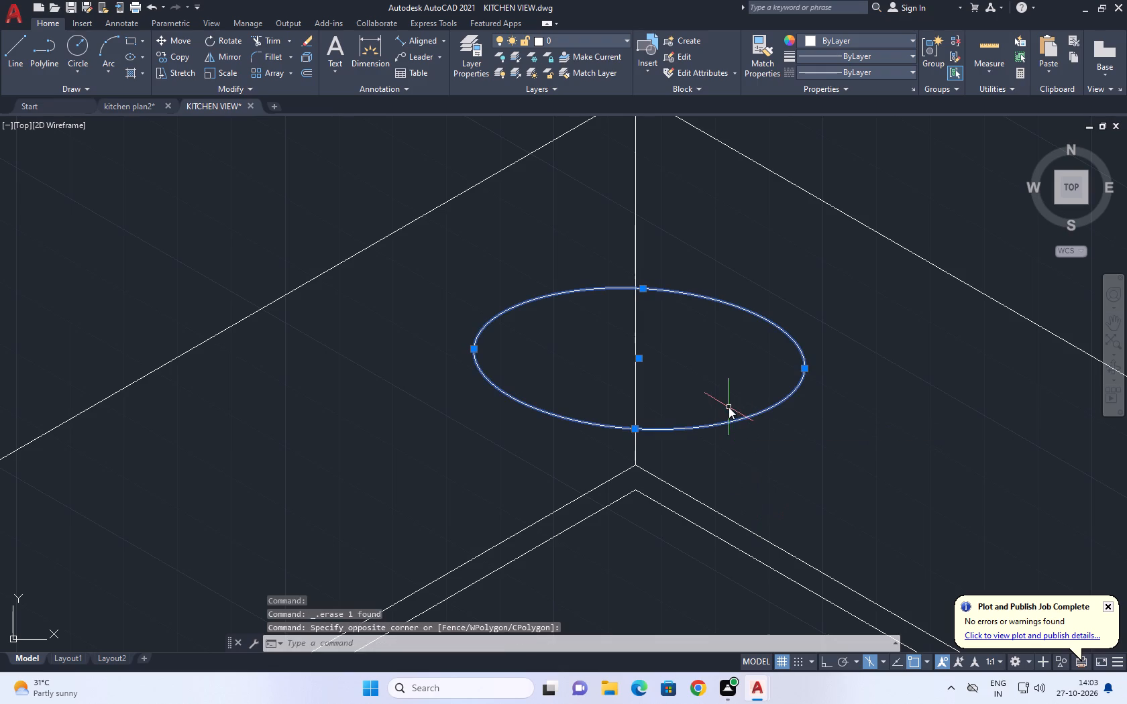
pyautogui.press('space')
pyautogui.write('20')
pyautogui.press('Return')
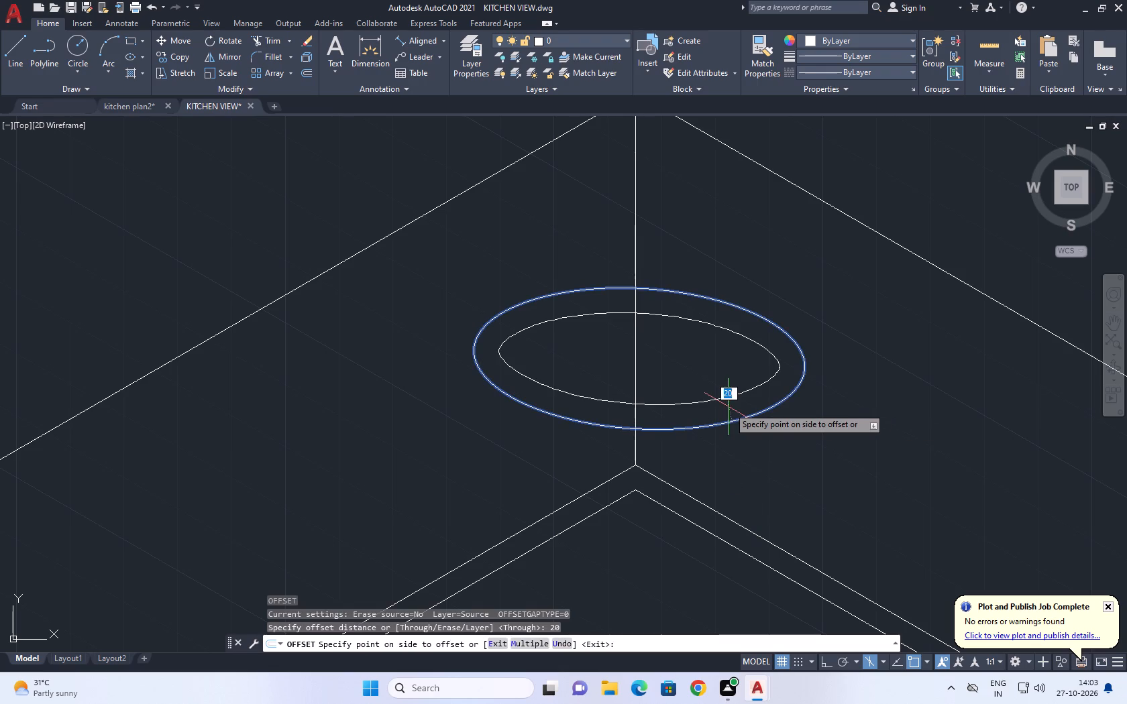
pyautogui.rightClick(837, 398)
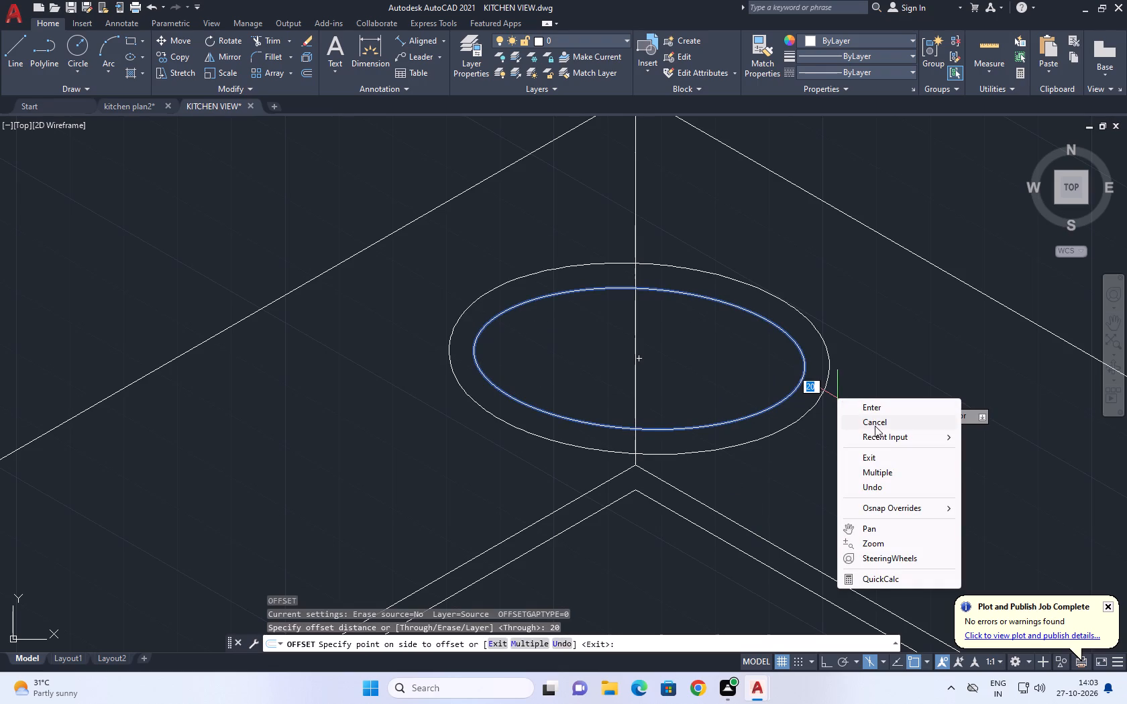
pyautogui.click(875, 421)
# Offset the countertop ellipse 10 units inward to form a double rim.
pyautogui.click(788, 398)
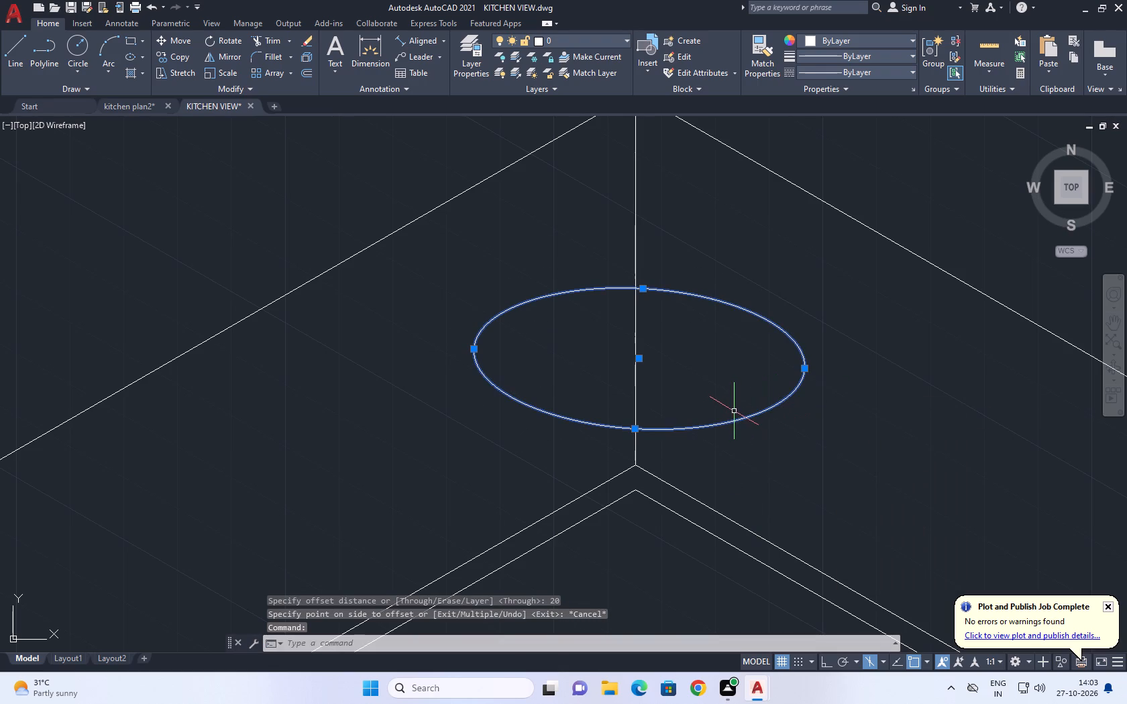
pyautogui.press('f')
pyautogui.press('BackSpace')
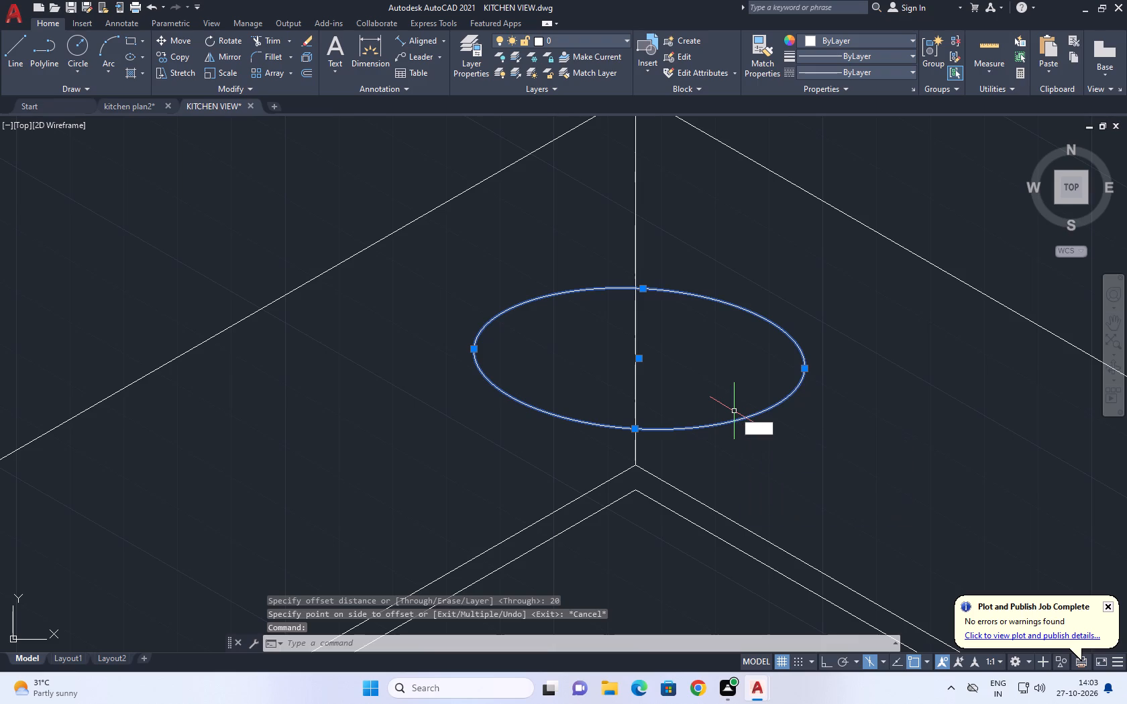
pyautogui.press('o')
pyautogui.press('space')
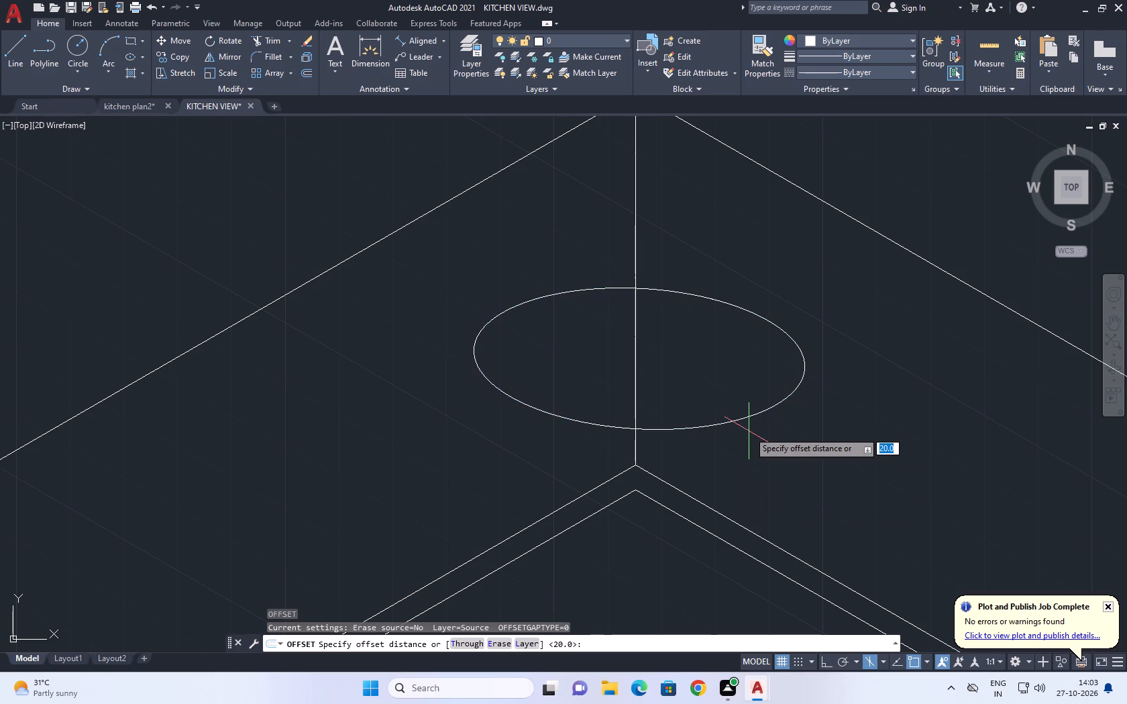
pyautogui.write('10')
pyautogui.press('Return')
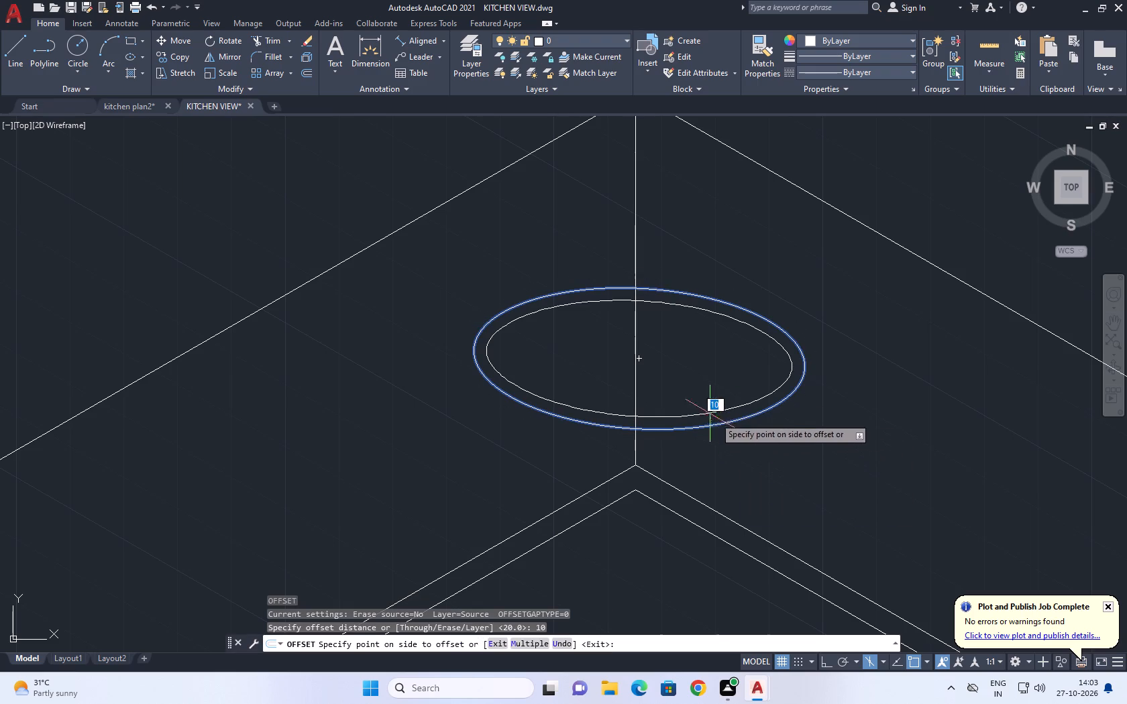
pyautogui.click(690, 398)
pyautogui.press('Escape')
pyautogui.moveTo(692, 398); pyautogui.dragTo(704, 433, button='middle')
pyautogui.press('r')
pyautogui.press('Escape')
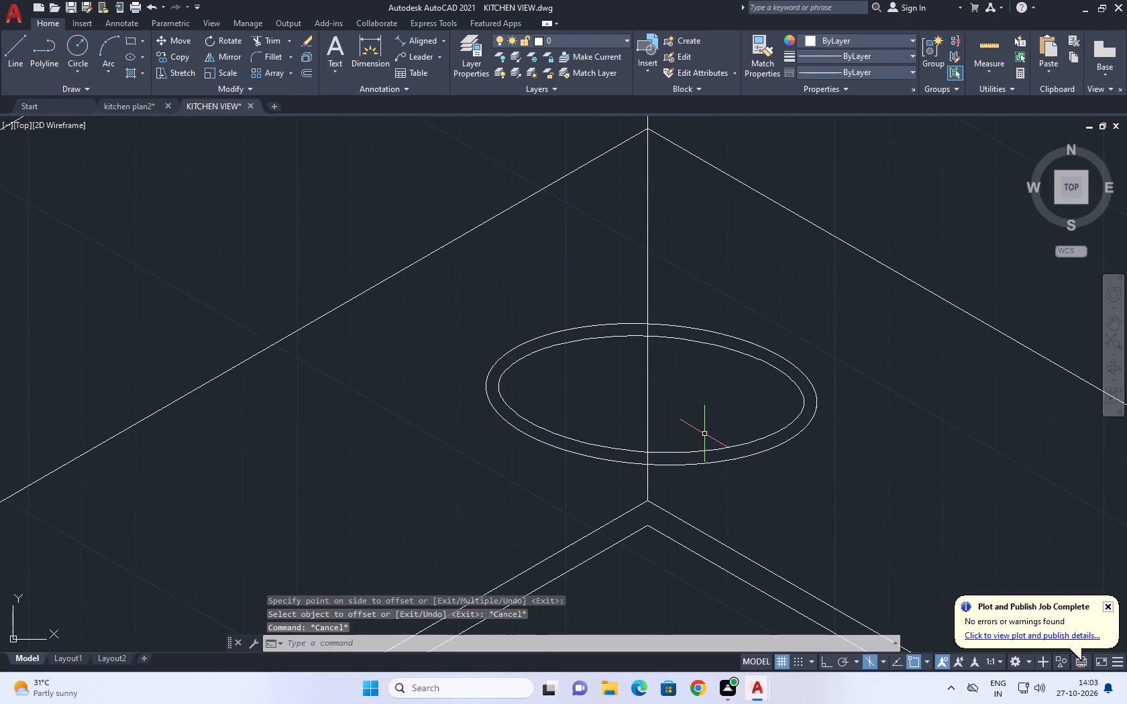
# Trim away the vertical corner line inside, between and below the two concentric ellipses.
pyautogui.press('t')
pyautogui.write('R')
pyautogui.press('space')
pyautogui.moveTo(657, 428); pyautogui.dragTo(670, 453, button='middle')
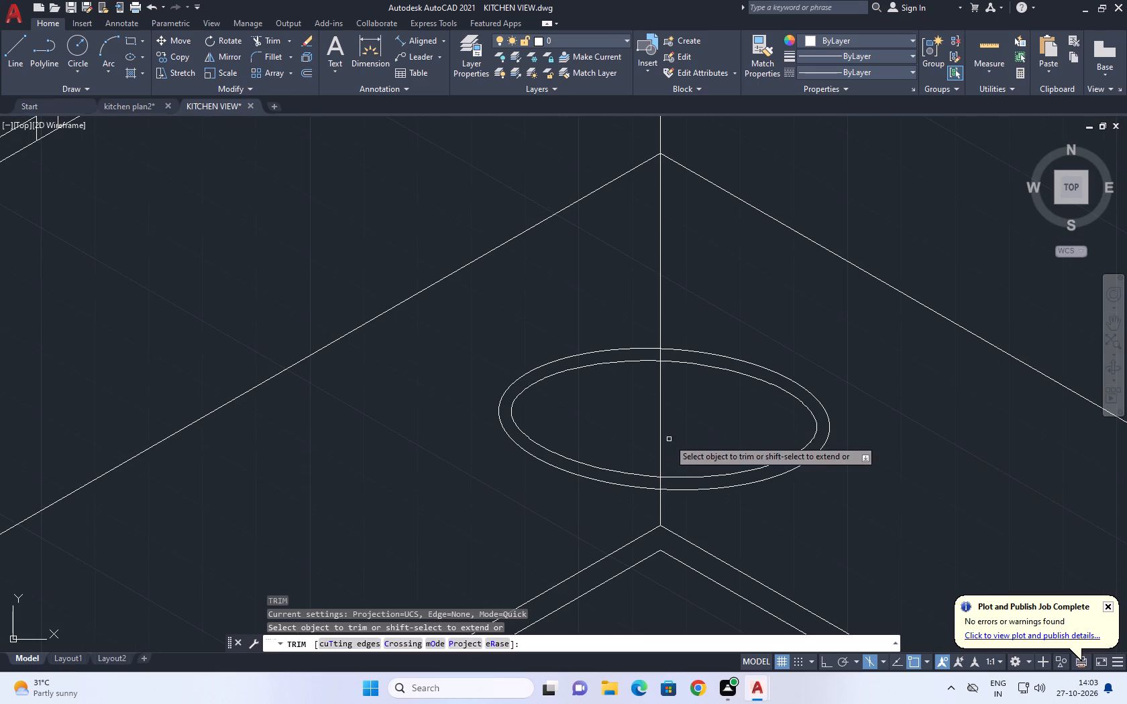
pyautogui.click(666, 420)
pyautogui.click(643, 419)
pyautogui.scroll(1, 663, 479)
pyautogui.click(660, 484)
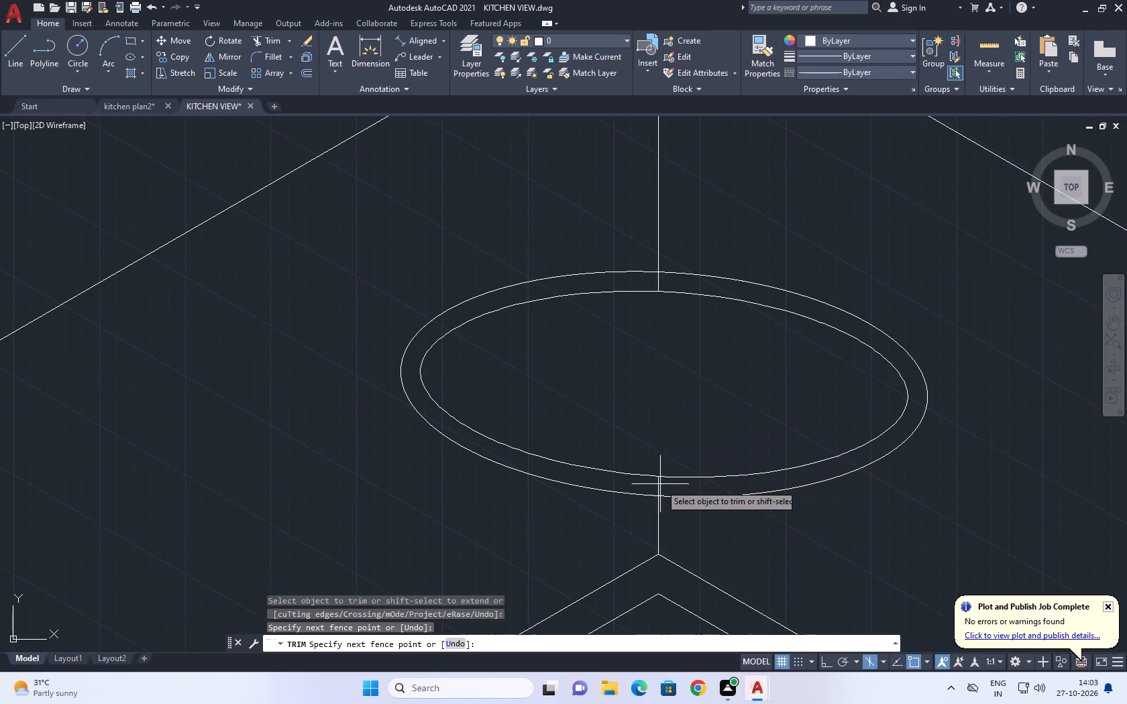
pyautogui.click(648, 486)
pyautogui.moveTo(684, 521); pyautogui.dragTo(674, 524)
pyautogui.click(631, 526)
pyautogui.press('Escape')
pyautogui.scroll(-3, 672, 412)
pyautogui.moveTo(678, 412); pyautogui.dragTo(678, 412, button='middle')
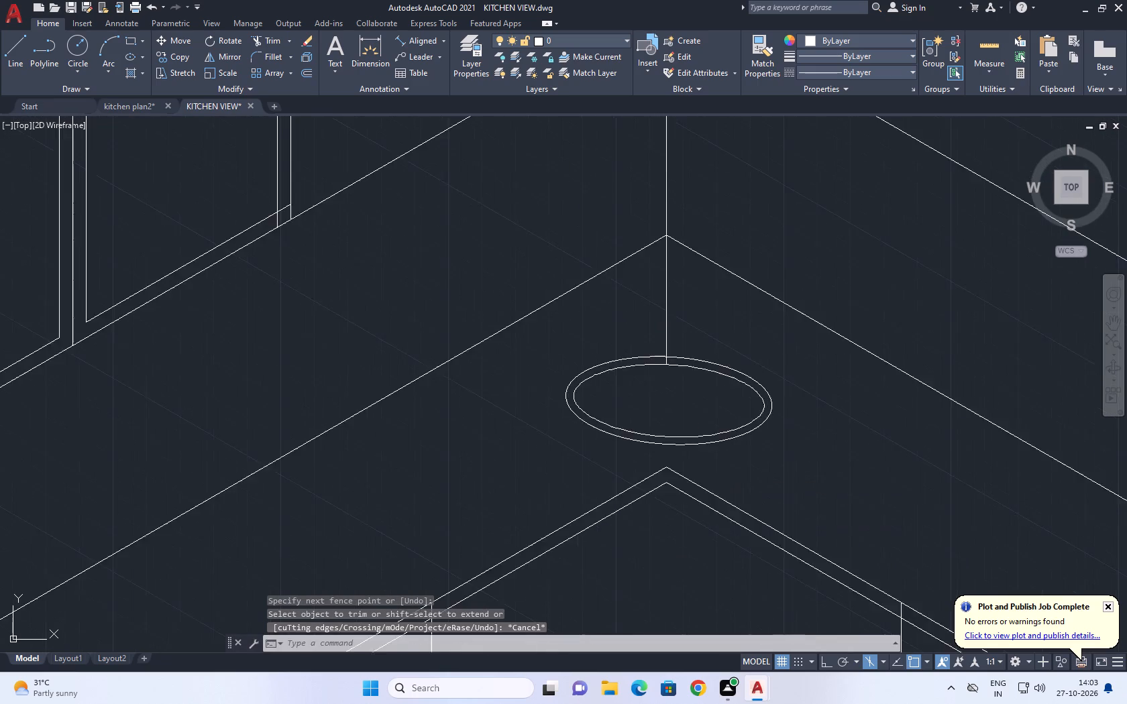
# Move both concentric ellipses about 100 units straight up toward the countertop's back corner.
pyautogui.moveTo(678, 412); pyautogui.dragTo(677, 434, button='middle')
pyautogui.scroll(-1, 718, 278)
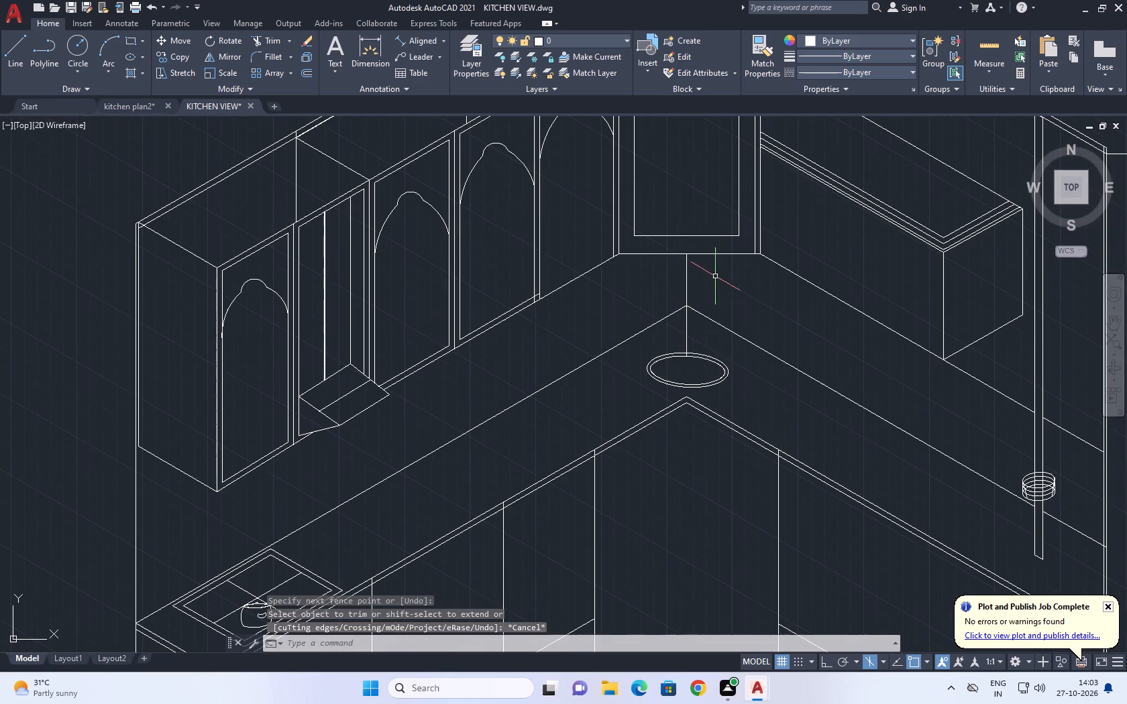
pyautogui.moveTo(701, 354); pyautogui.dragTo(705, 363, button='middle')
pyautogui.scroll(2, 706, 372)
pyautogui.moveTo(751, 343); pyautogui.dragTo(738, 357)
pyautogui.click(721, 376)
pyautogui.moveTo(757, 350); pyautogui.dragTo(747, 431, button='middle')
pyautogui.press('m')
pyautogui.press('space')
pyautogui.click(653, 424)
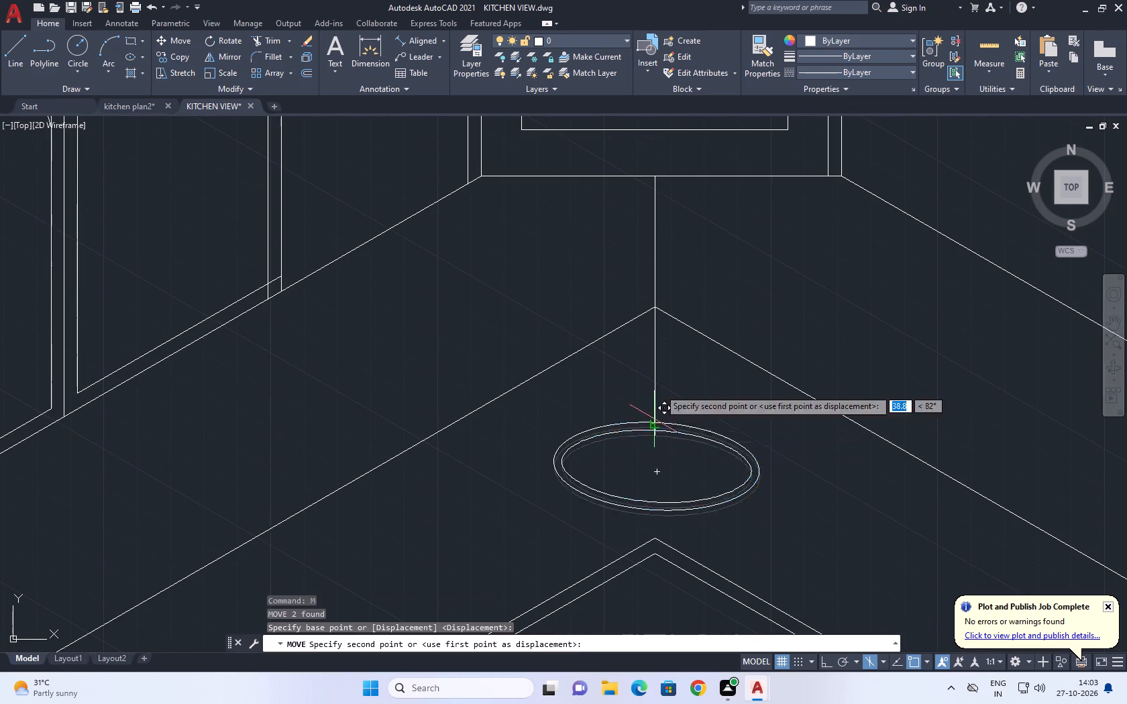
pyautogui.scroll(-3, 662, 342)
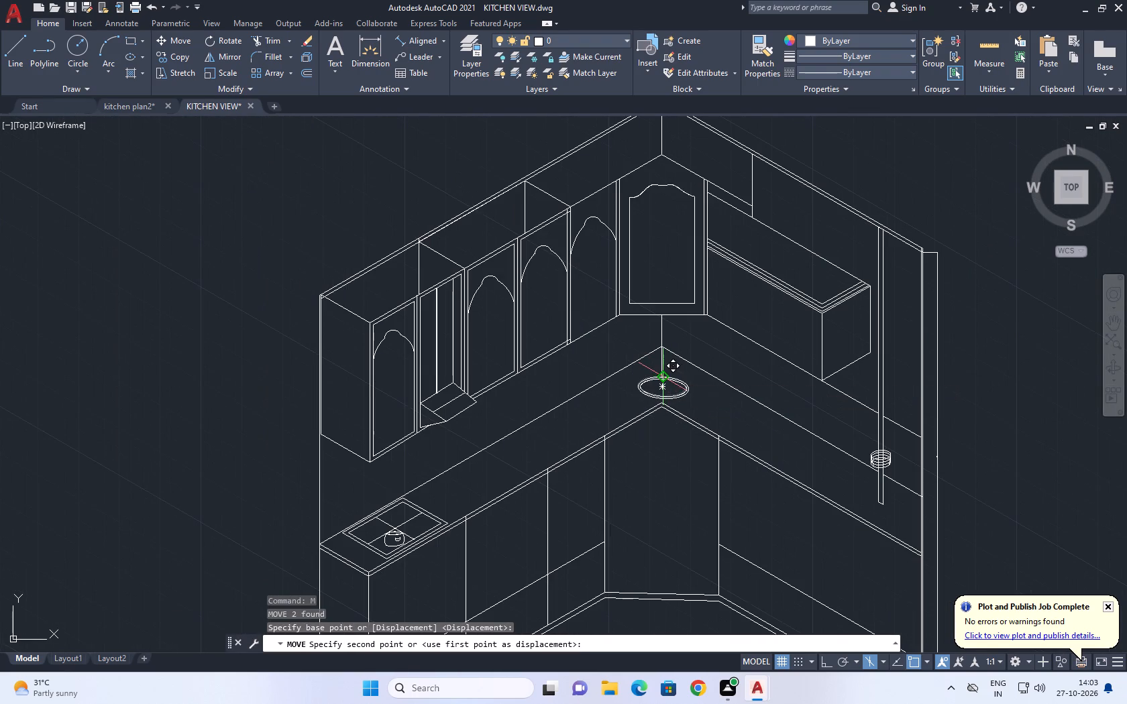
pyautogui.scroll(3, 655, 369)
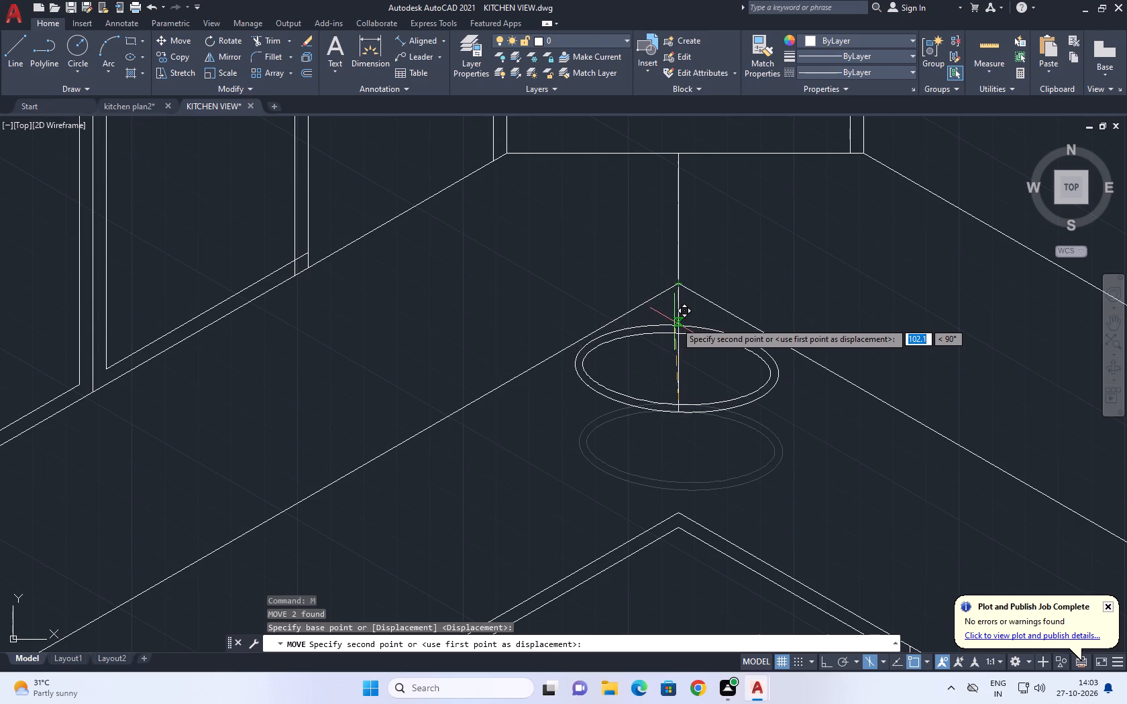
pyautogui.click(678, 320)
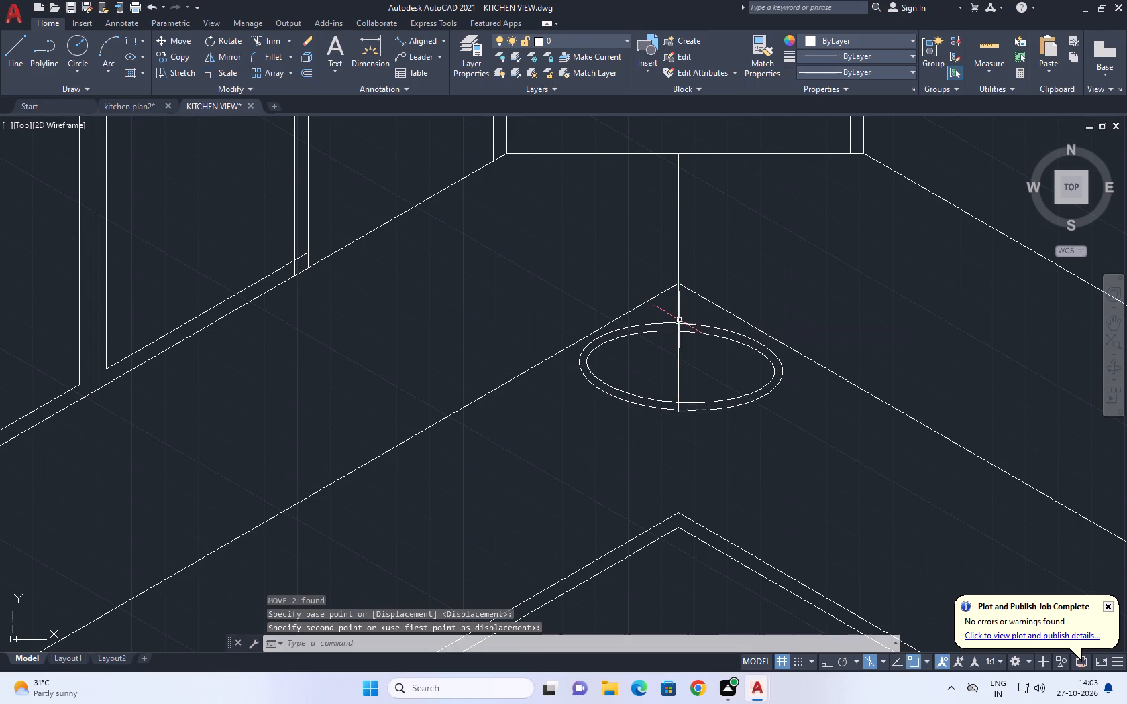
# Trim the vertical line inside the inner ellipse and delete its leftover piece at the rim's lower edge.
pyautogui.press('t')
pyautogui.press('r')
pyautogui.press('space')
pyautogui.click(689, 357)
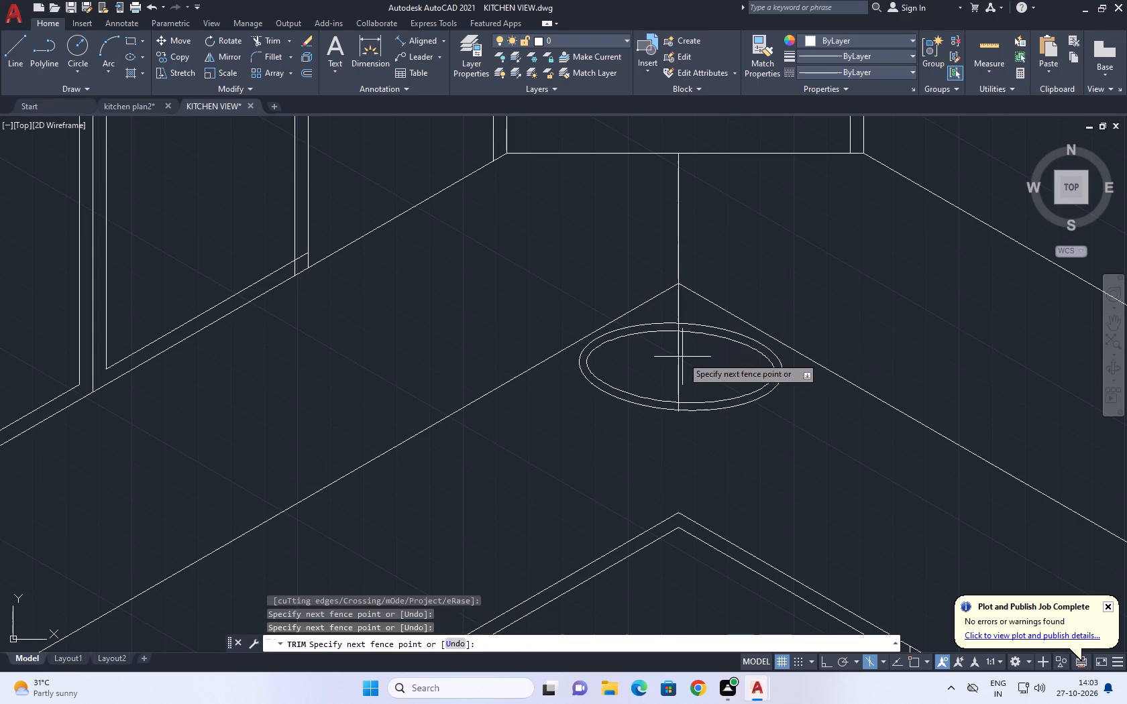
pyautogui.click(682, 357)
pyautogui.click(695, 371)
pyautogui.click(676, 359)
pyautogui.scroll(2, 693, 406)
pyautogui.click(672, 410)
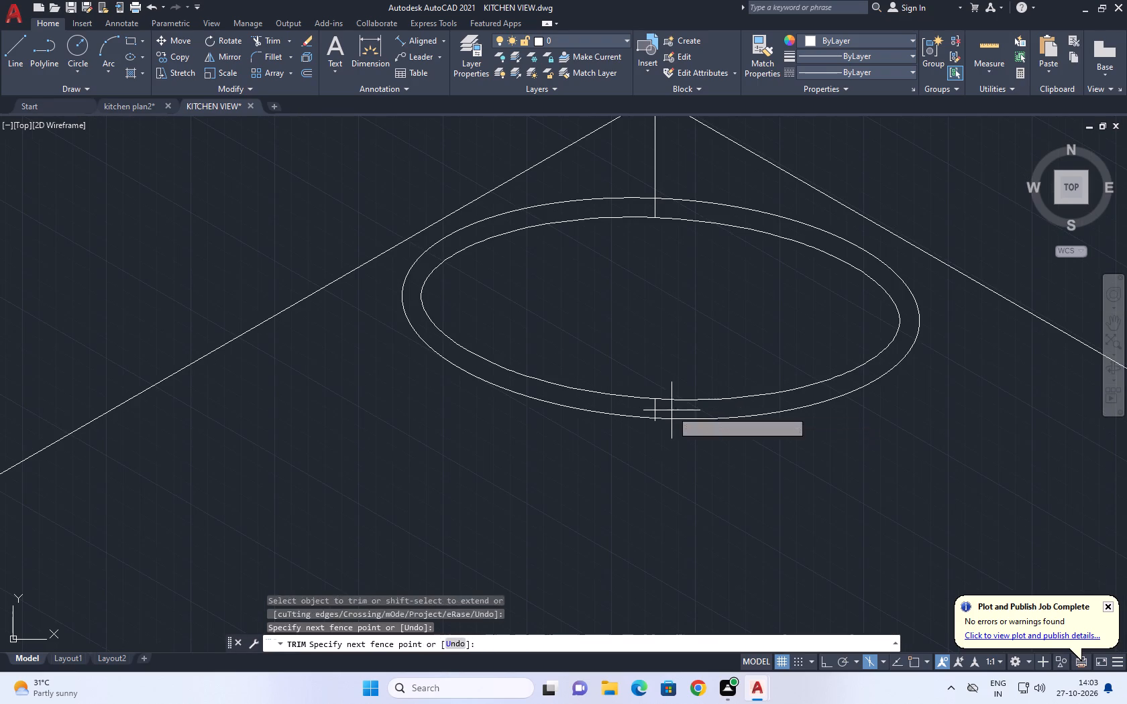
pyautogui.click(653, 405)
pyautogui.press('Escape')
pyautogui.click(650, 369)
pyautogui.click(662, 447)
pyautogui.press('Delete')
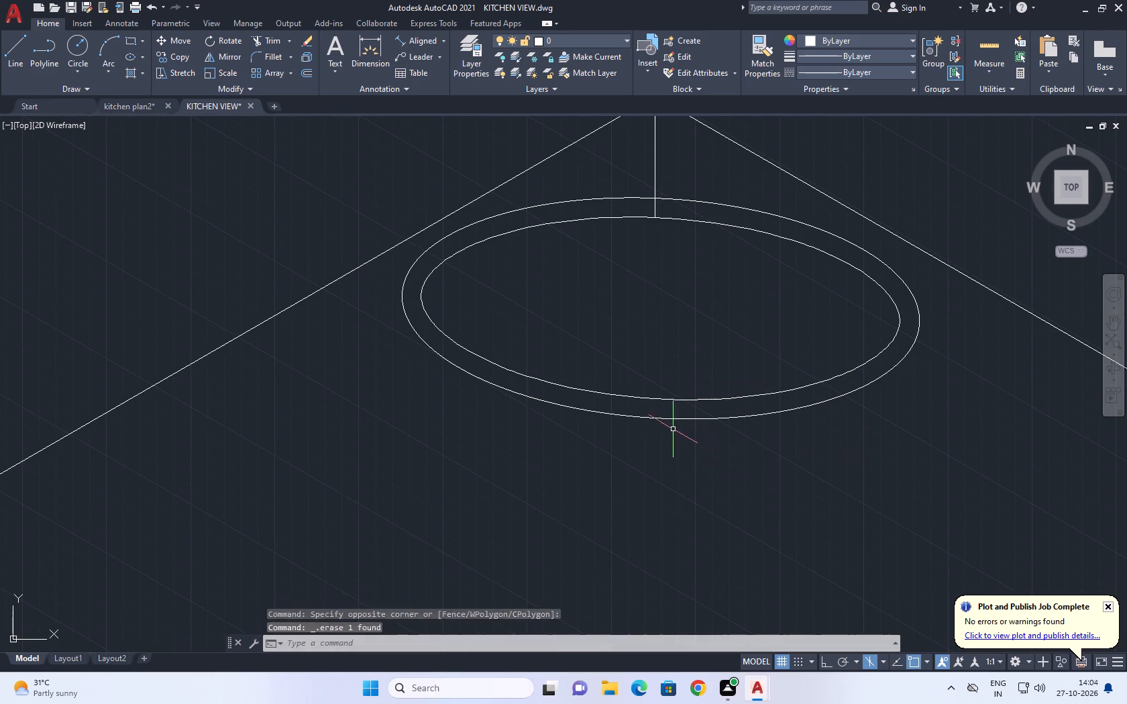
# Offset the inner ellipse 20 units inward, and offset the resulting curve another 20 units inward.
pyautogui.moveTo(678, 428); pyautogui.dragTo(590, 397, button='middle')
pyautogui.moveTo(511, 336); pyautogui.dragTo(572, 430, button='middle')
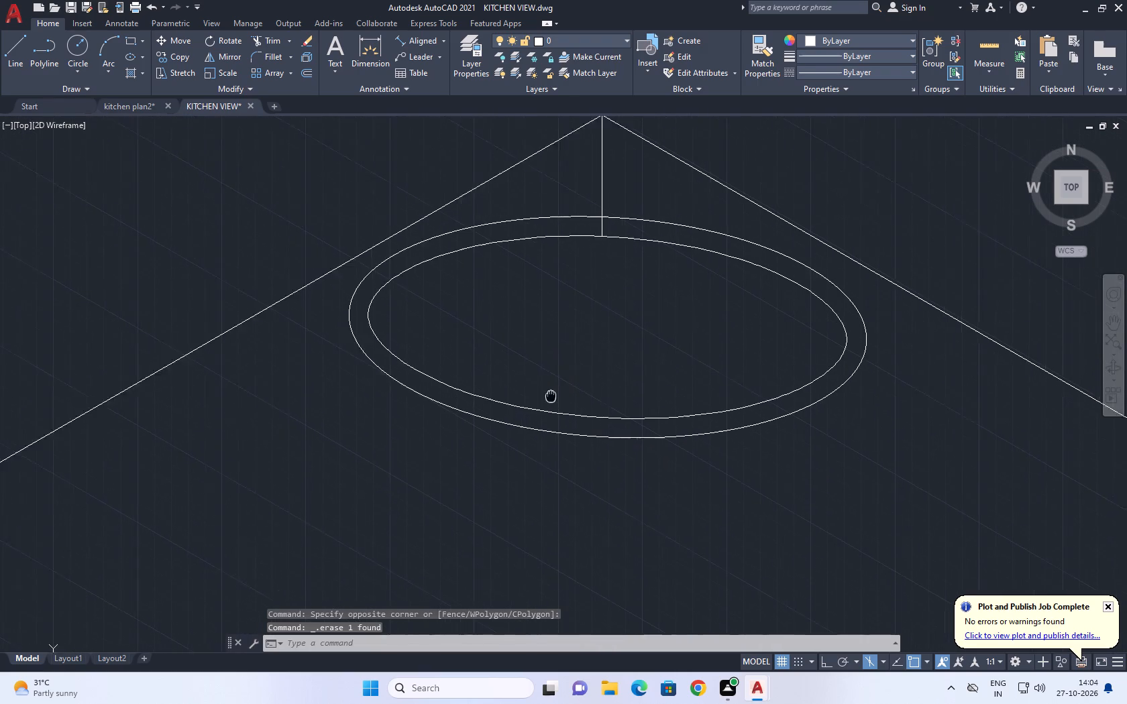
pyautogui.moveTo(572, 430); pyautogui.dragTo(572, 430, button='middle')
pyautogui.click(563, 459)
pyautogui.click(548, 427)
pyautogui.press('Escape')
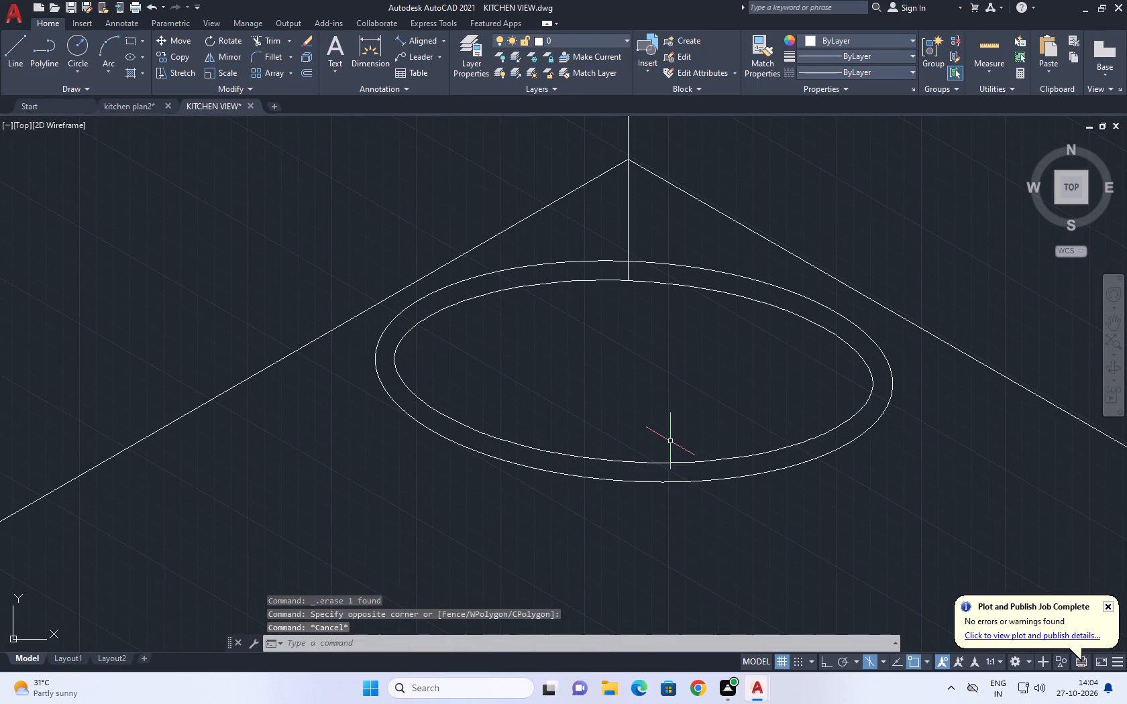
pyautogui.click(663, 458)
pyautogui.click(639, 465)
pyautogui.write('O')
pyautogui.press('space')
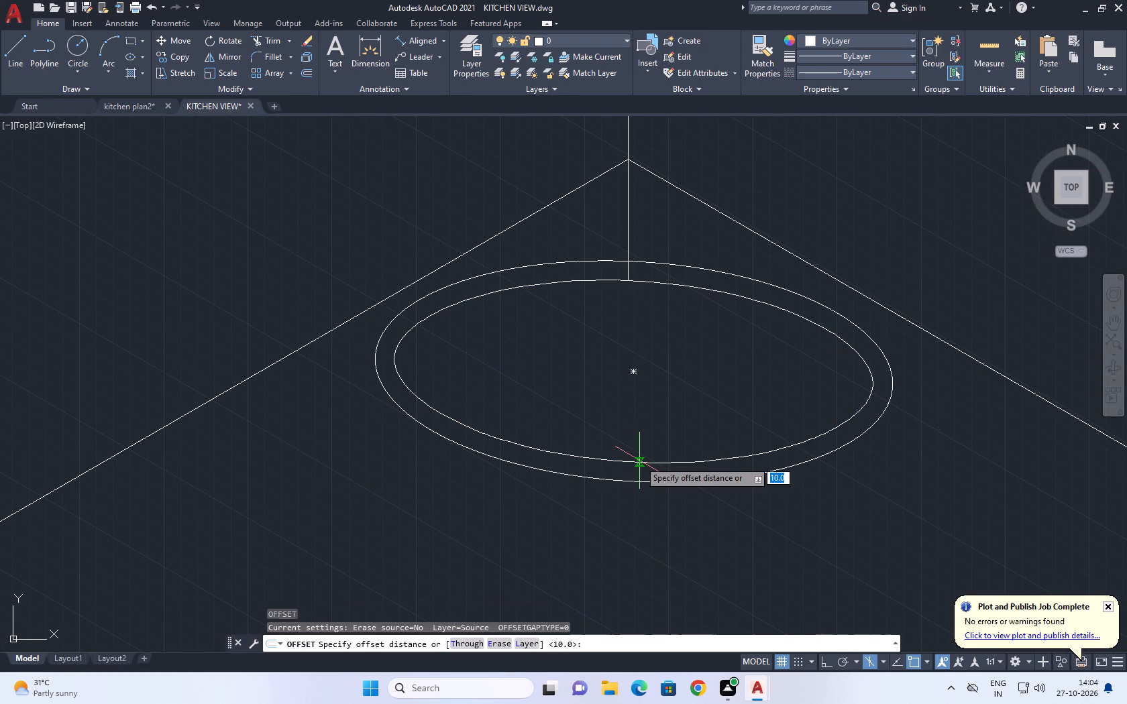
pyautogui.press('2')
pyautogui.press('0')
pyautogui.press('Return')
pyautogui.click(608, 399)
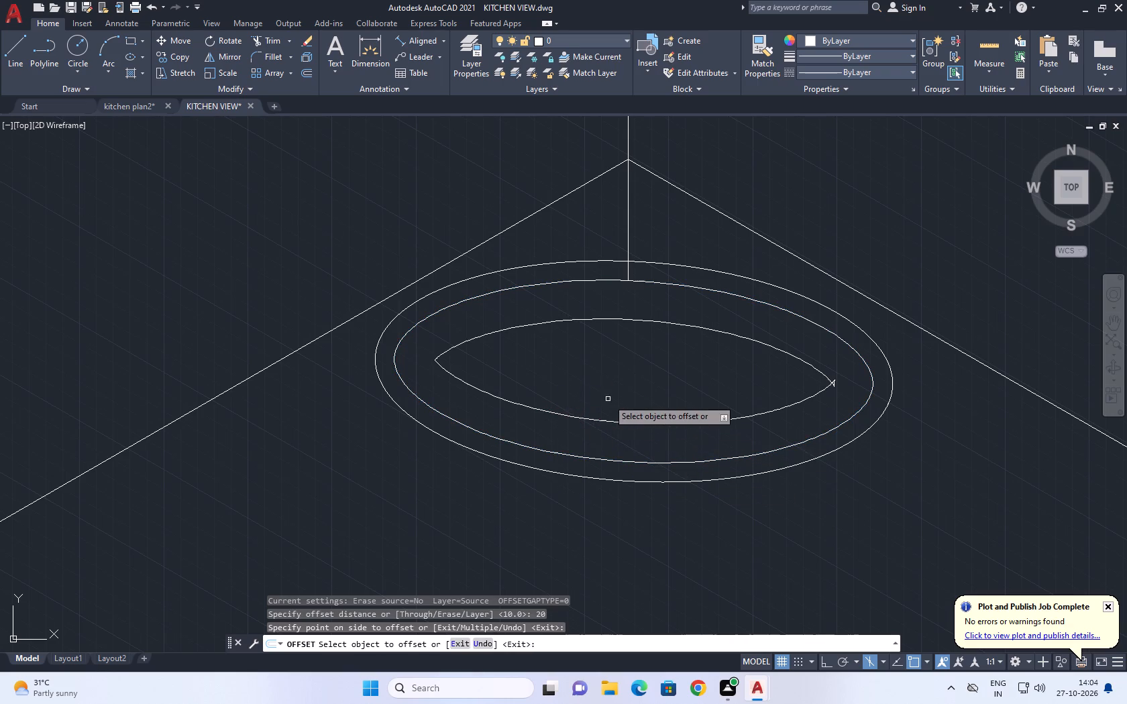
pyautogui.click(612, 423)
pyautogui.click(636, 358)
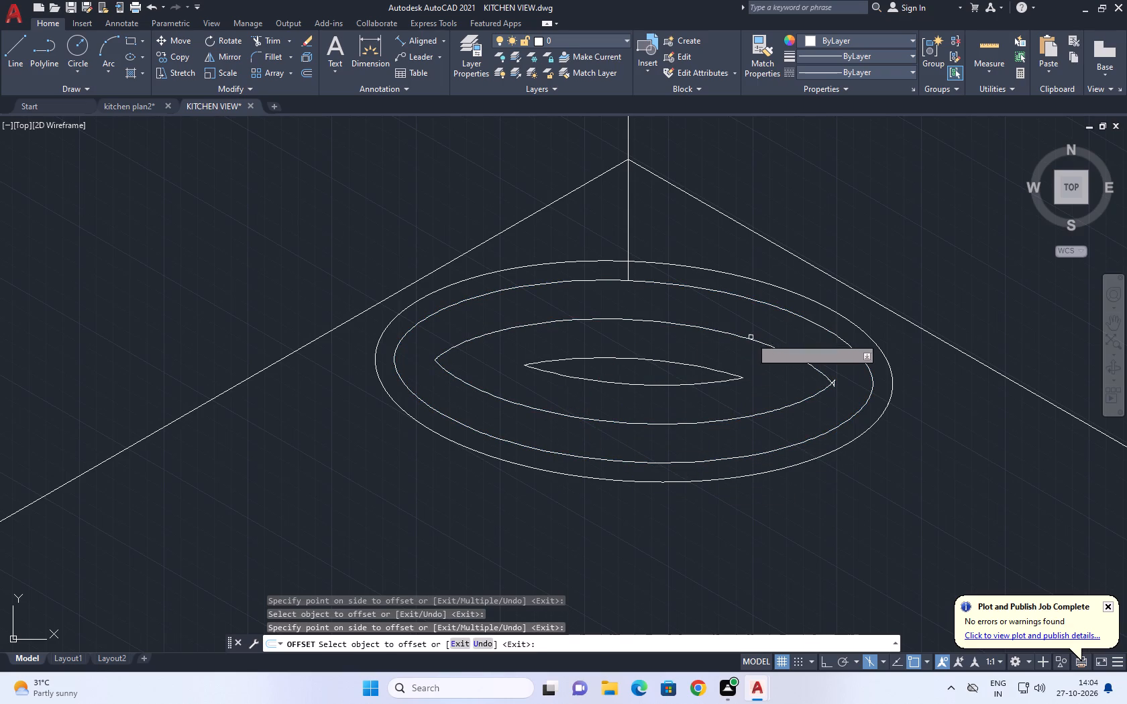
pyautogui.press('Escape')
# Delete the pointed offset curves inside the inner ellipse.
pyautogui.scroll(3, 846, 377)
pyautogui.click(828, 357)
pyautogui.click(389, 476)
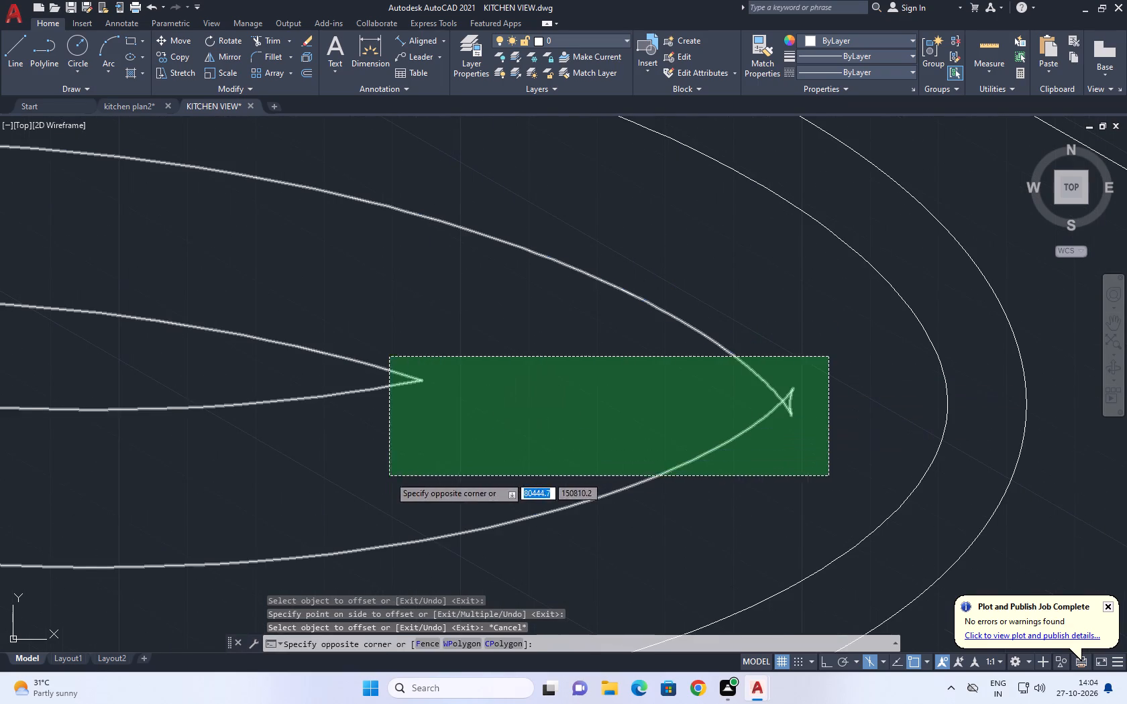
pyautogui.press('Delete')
# Draw a small, nearly horizontal ellipse about 50 units wide inside the double-rimmed oval.
pyautogui.scroll(-3, 563, 462)
pyautogui.moveTo(497, 441); pyautogui.dragTo(535, 520, button='middle')
pyautogui.press('e')
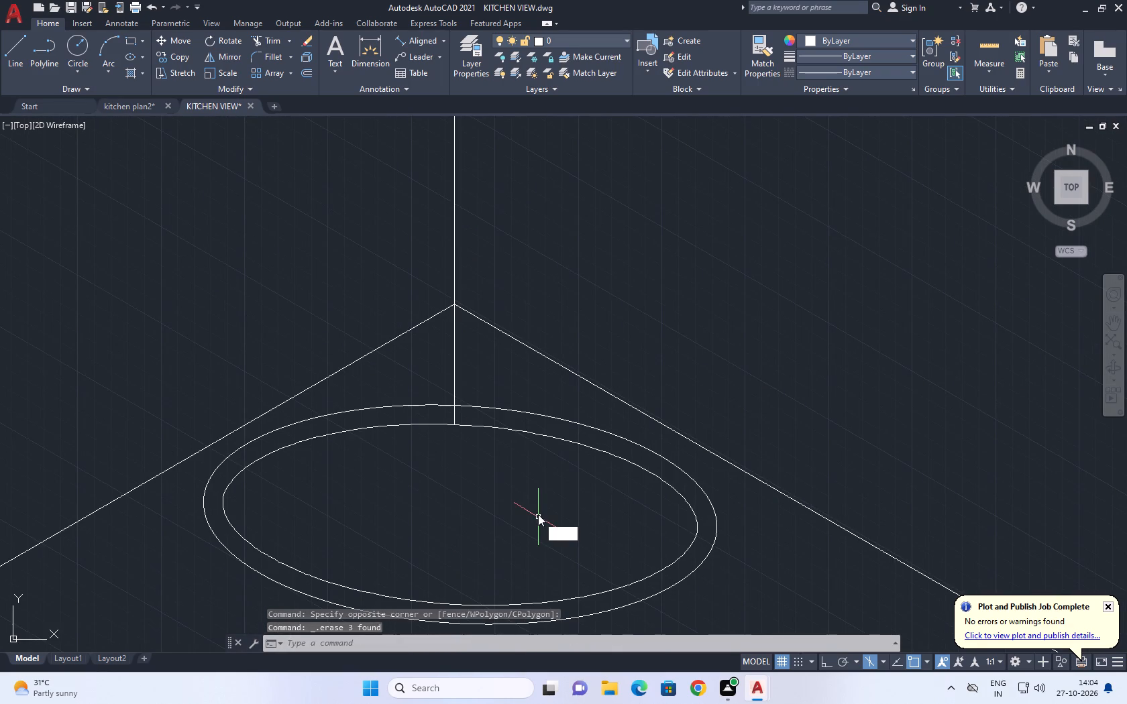
pyautogui.write('L')
pyautogui.press('space')
pyautogui.click(470, 506)
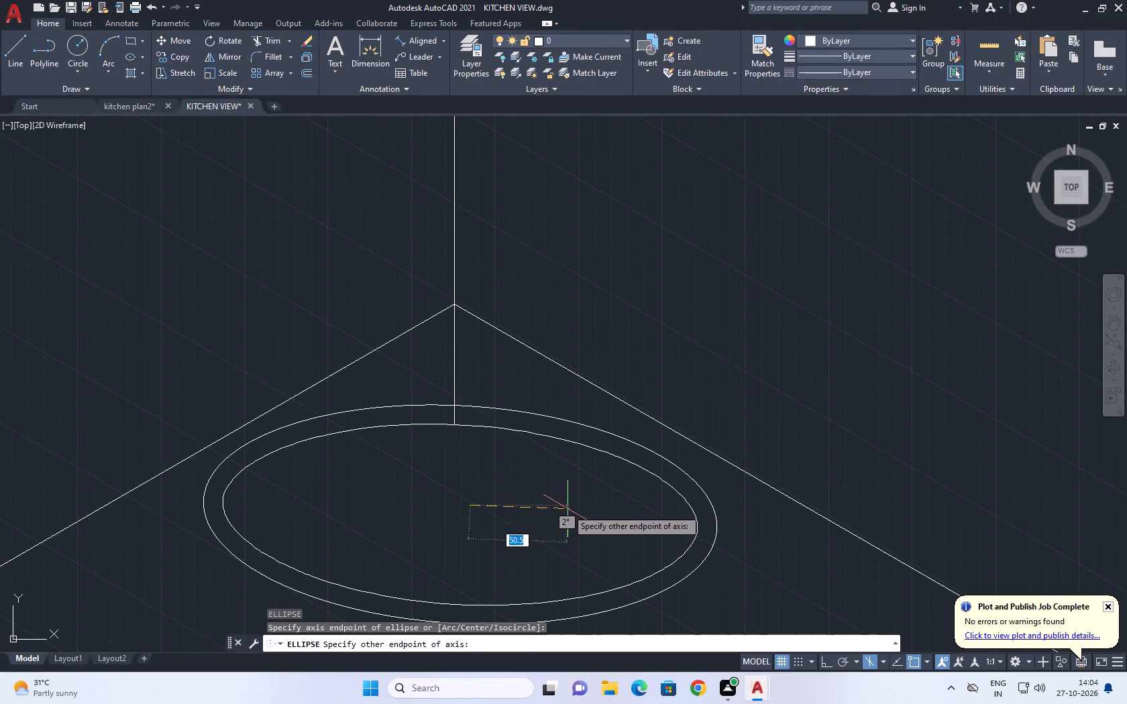
pyautogui.click(570, 509)
pyautogui.click(539, 502)
# Move the small ellipse from its center to the center of the larger ellipses.
pyautogui.click(519, 522)
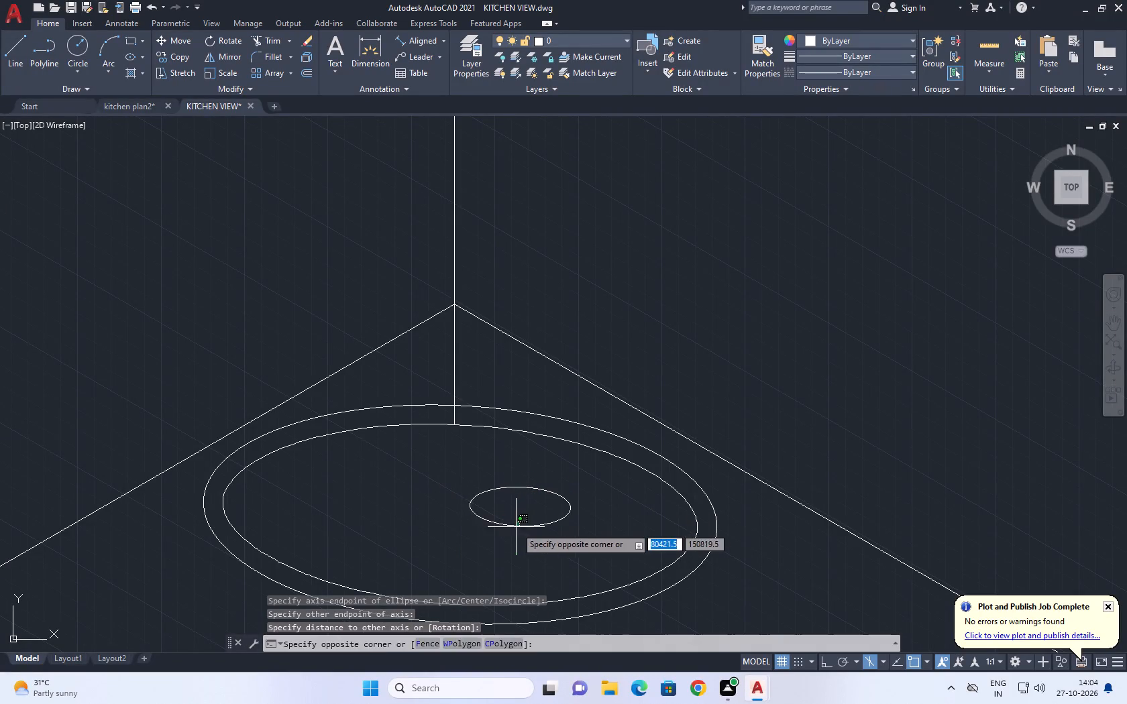
pyautogui.click(515, 529)
pyautogui.moveTo(518, 522); pyautogui.dragTo(608, 505, button='middle')
pyautogui.press('m')
pyautogui.press('space')
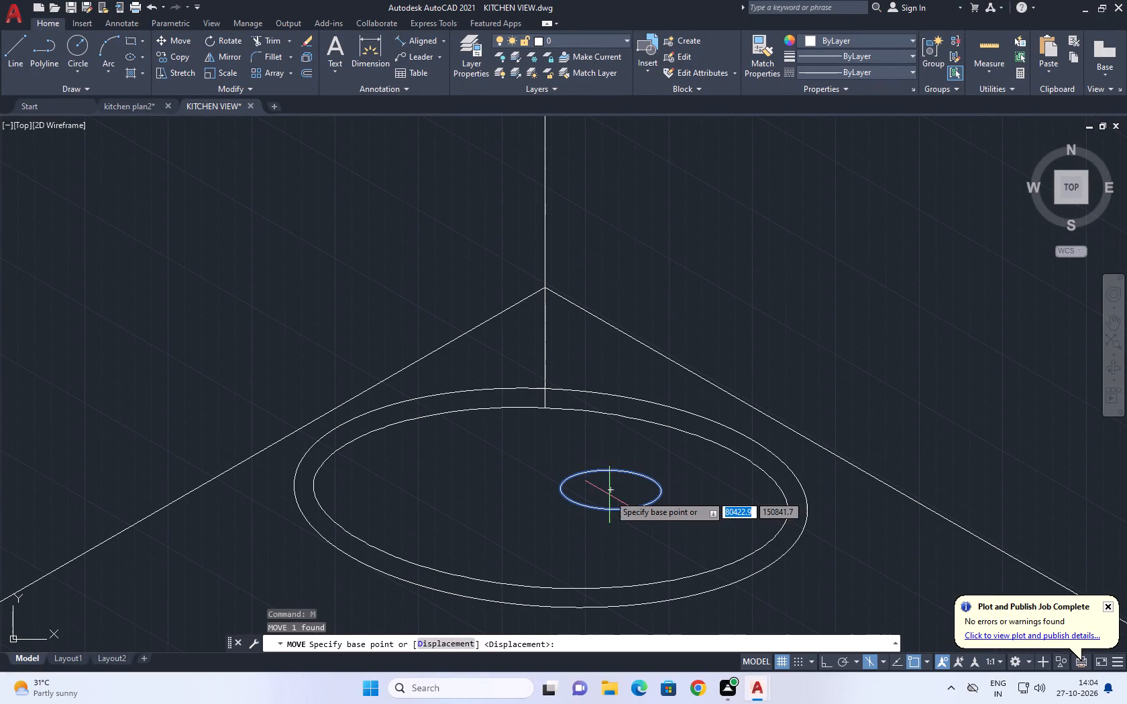
pyautogui.click(610, 490)
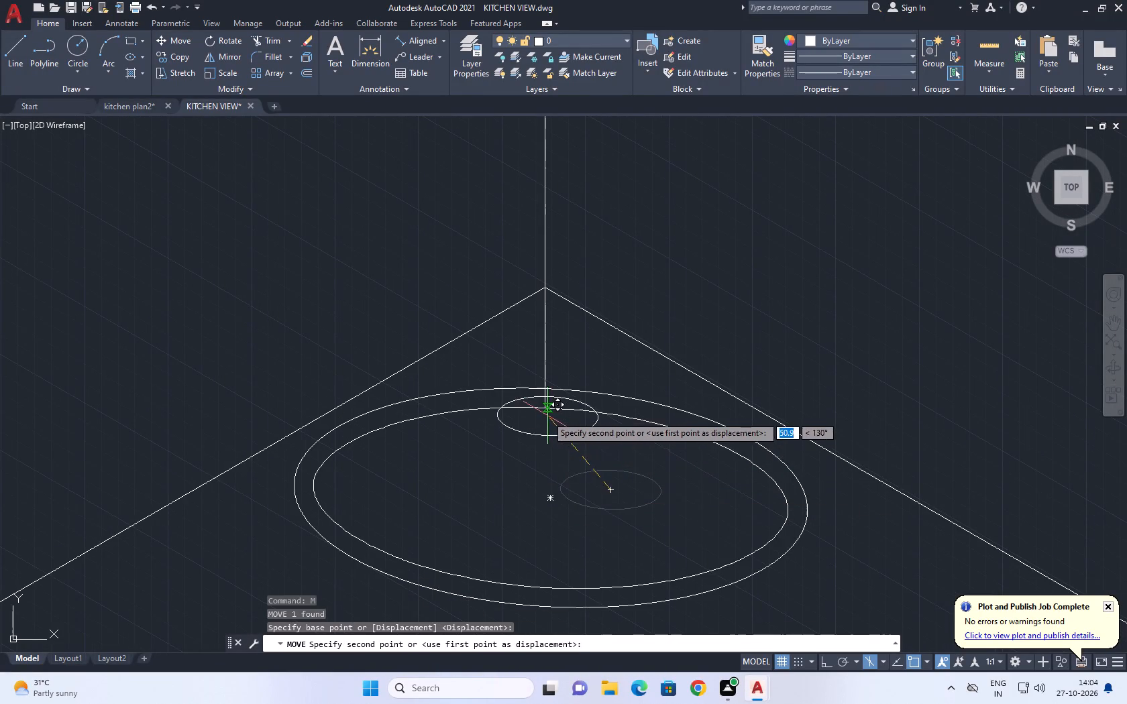
pyautogui.click(550, 498)
# Stretch the central ellipse longer and deeper, with a short half-axis of about 29 units, leaving an even gap inside the rim.
pyautogui.click(553, 508)
pyautogui.click(543, 524)
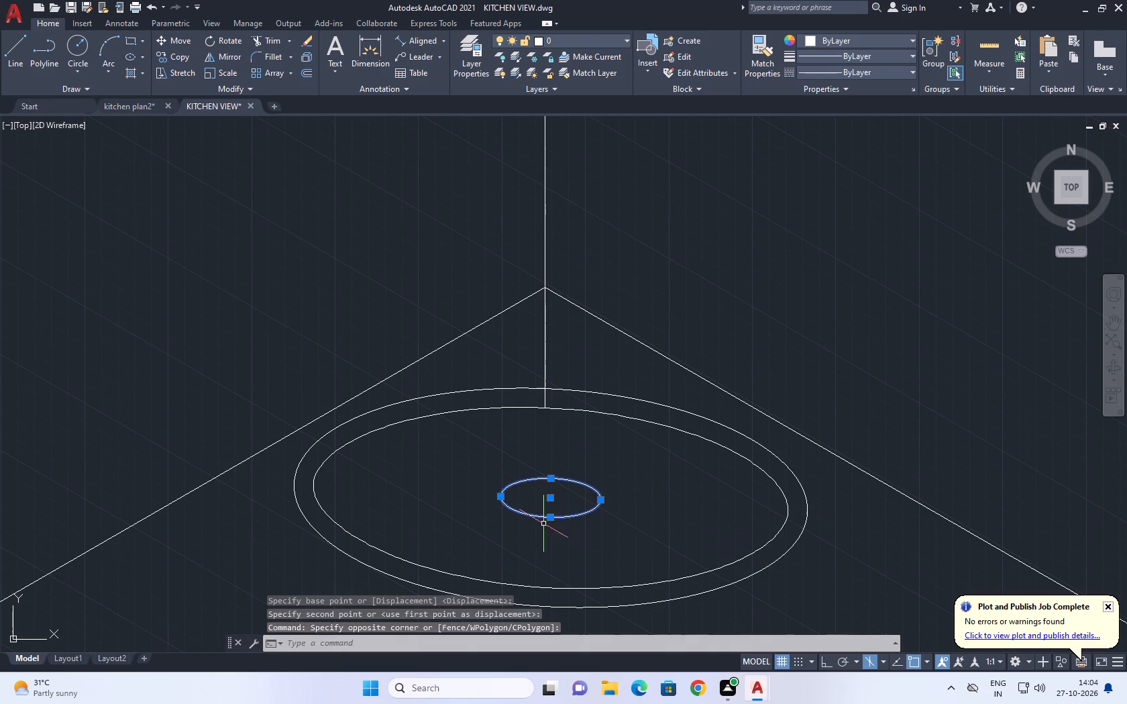
pyautogui.click(600, 498)
pyautogui.click(651, 495)
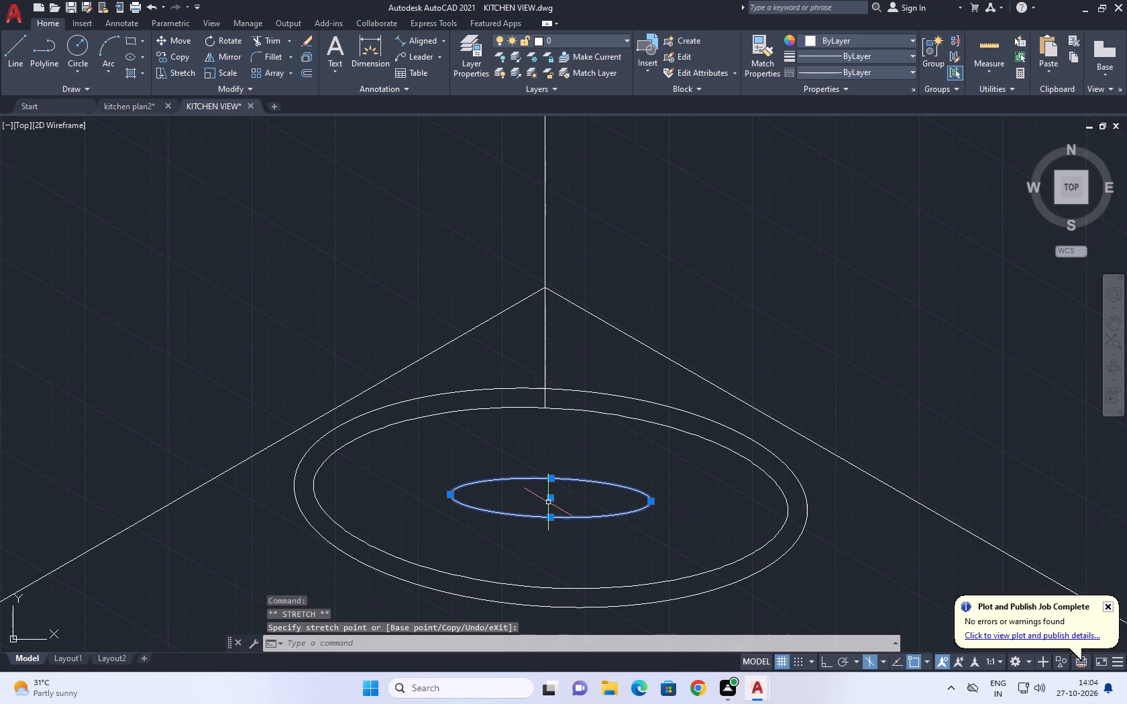
pyautogui.moveTo(561, 503); pyautogui.dragTo(578, 420, button='middle')
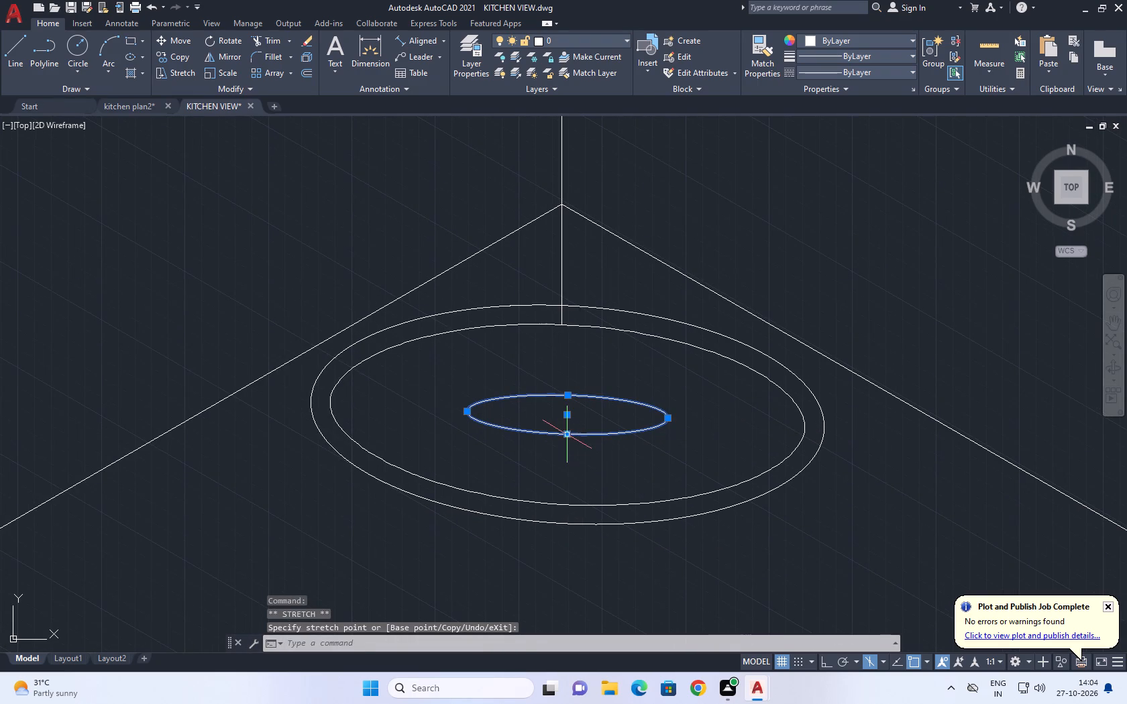
pyautogui.click(566, 436)
pyautogui.click(566, 471)
pyautogui.click(667, 419)
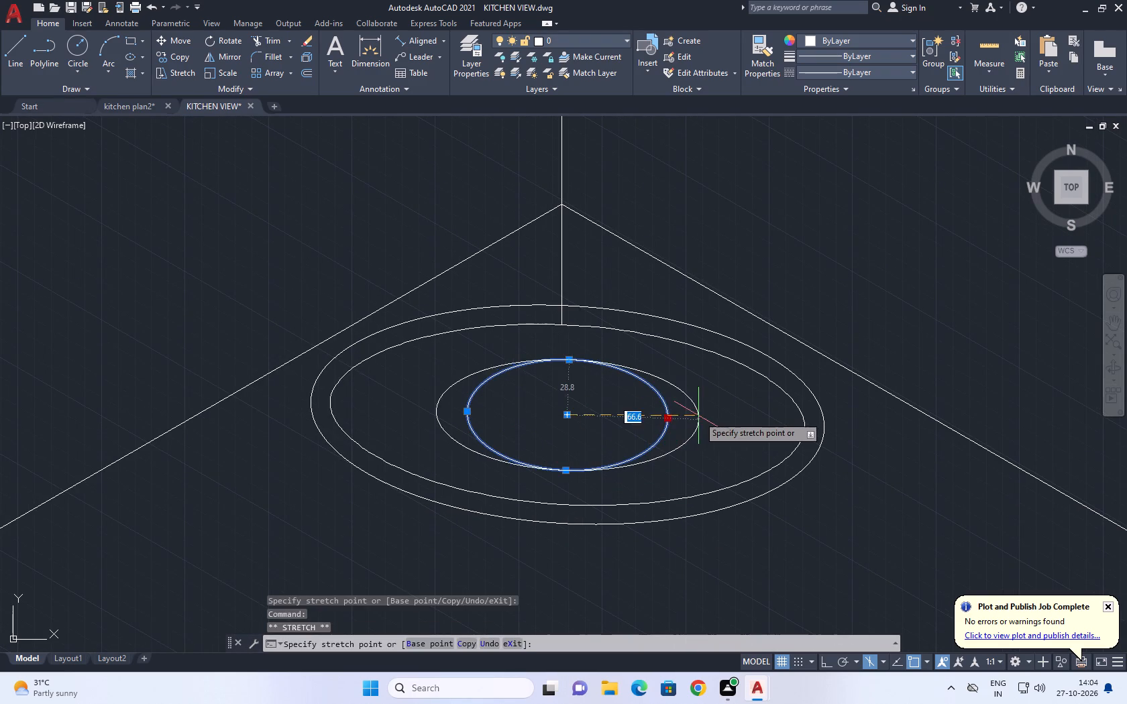
pyautogui.click(722, 416)
pyautogui.press('Escape')
# Shorten the vertical wall-corner line so it ends on the outer ellipse of the countertop fixture.
pyautogui.scroll(-4, 662, 402)
pyautogui.moveTo(668, 437); pyautogui.dragTo(665, 390, button='middle')
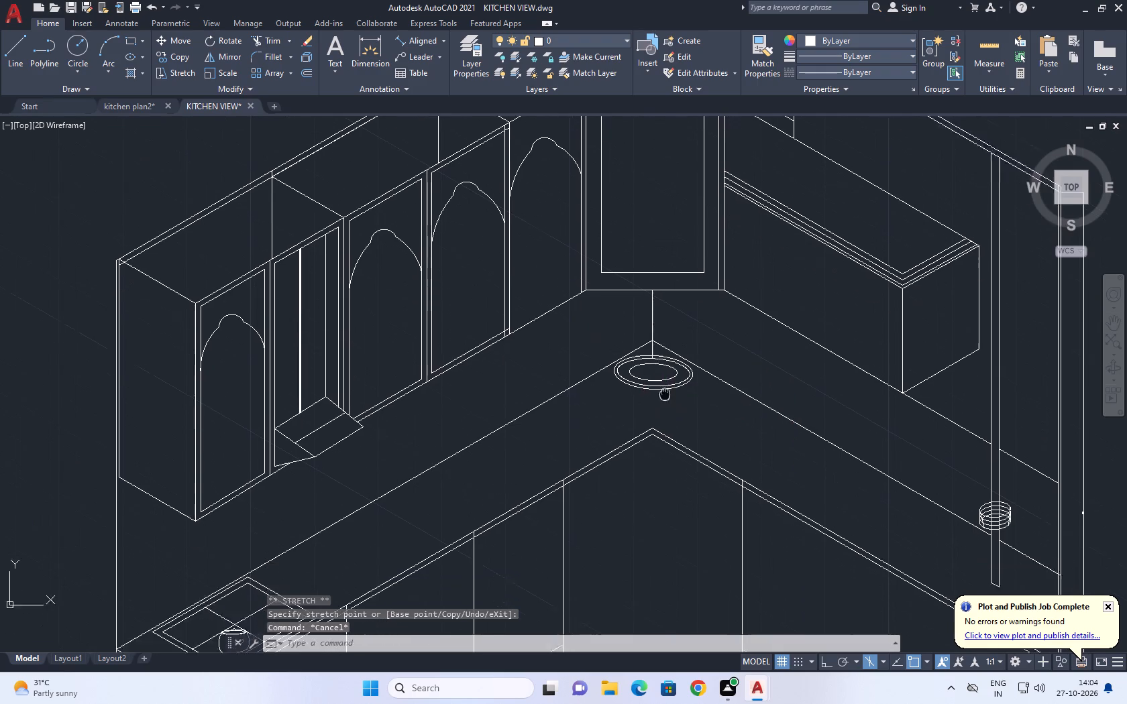
pyautogui.moveTo(665, 390); pyautogui.dragTo(665, 386, button='middle')
pyautogui.scroll(1, 660, 379)
pyautogui.scroll(4, 652, 322)
pyautogui.moveTo(639, 308); pyautogui.dragTo(635, 375, button='middle')
pyautogui.scroll(2, 603, 334)
pyautogui.click(669, 415)
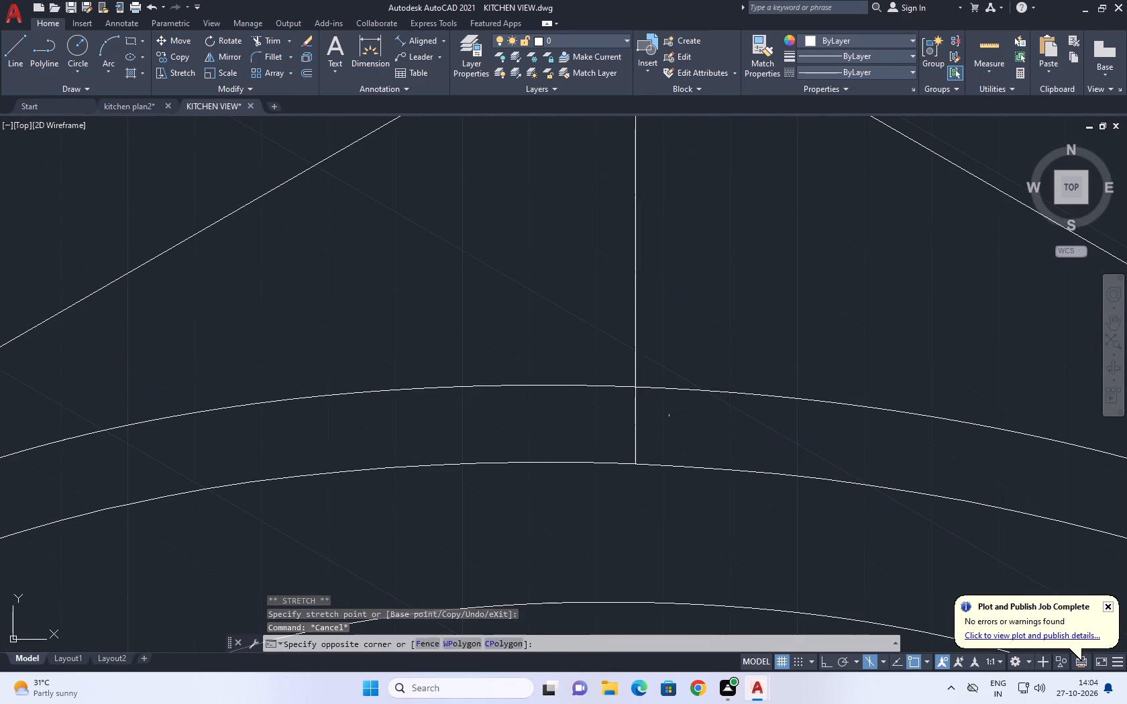
pyautogui.click(616, 421)
pyautogui.click(635, 462)
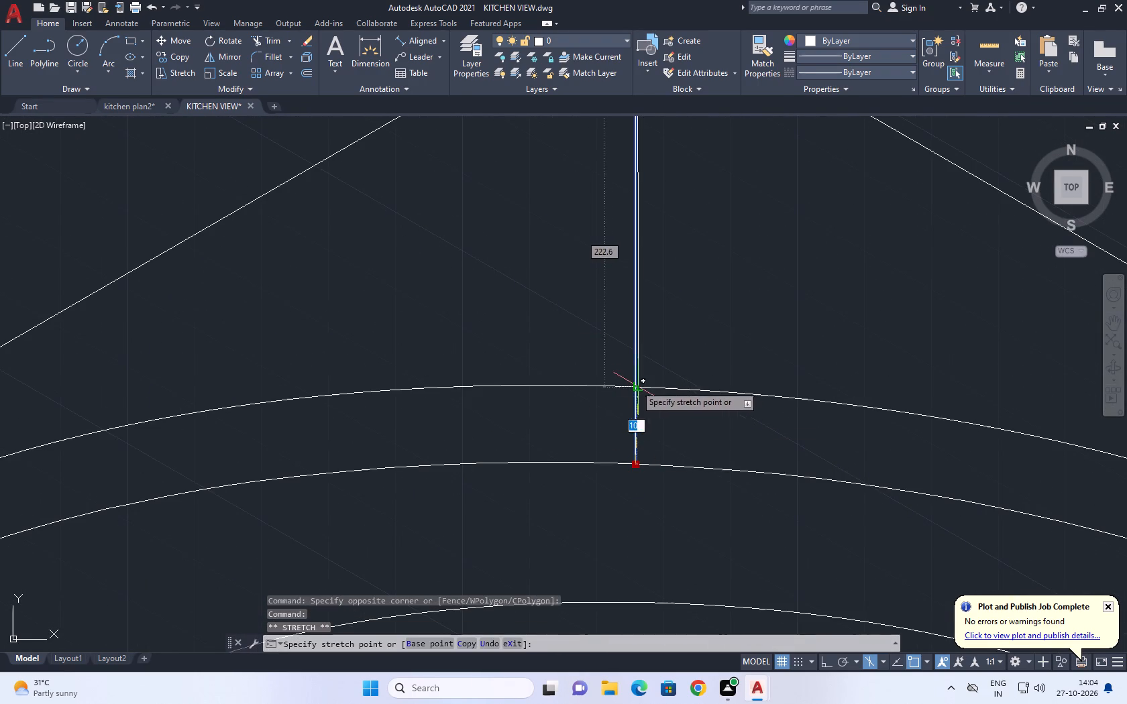
pyautogui.click(635, 385)
pyautogui.press('Escape')
# Draw an isometric line from the top of the corner cabinet's right edge across the right countertop, past its back edge.
pyautogui.scroll(-6, 646, 382)
pyautogui.moveTo(724, 388); pyautogui.dragTo(692, 364, button='middle')
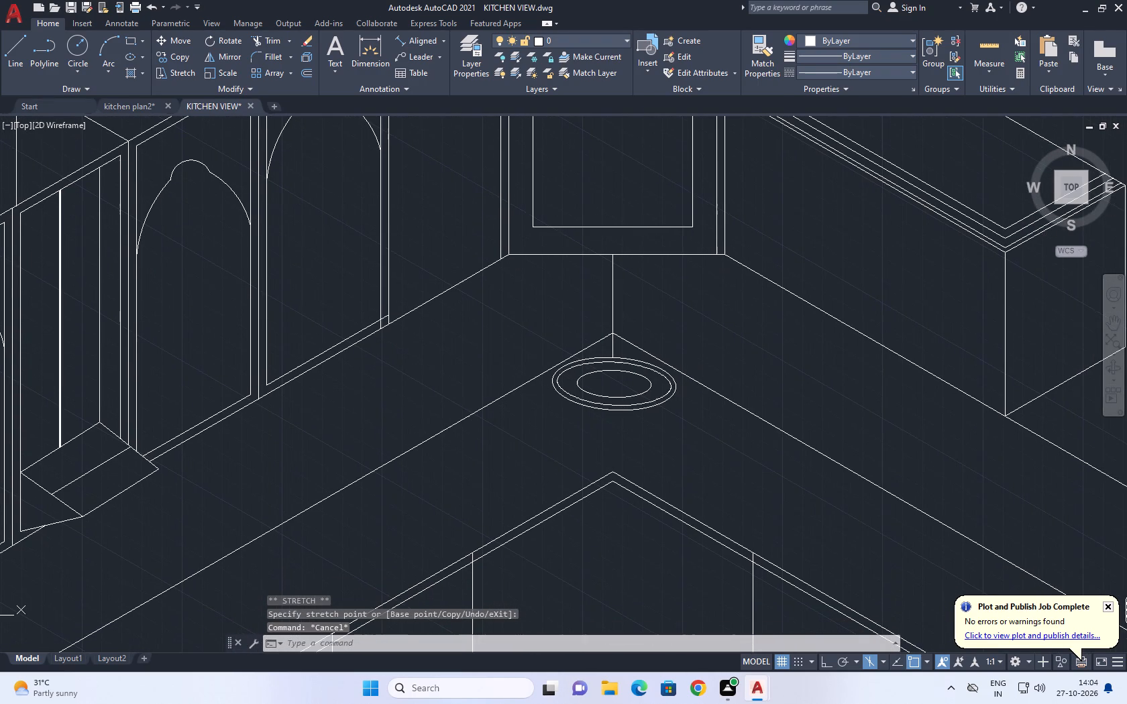
pyautogui.scroll(-2, 603, 421)
pyautogui.moveTo(630, 453); pyautogui.dragTo(612, 451, button='middle')
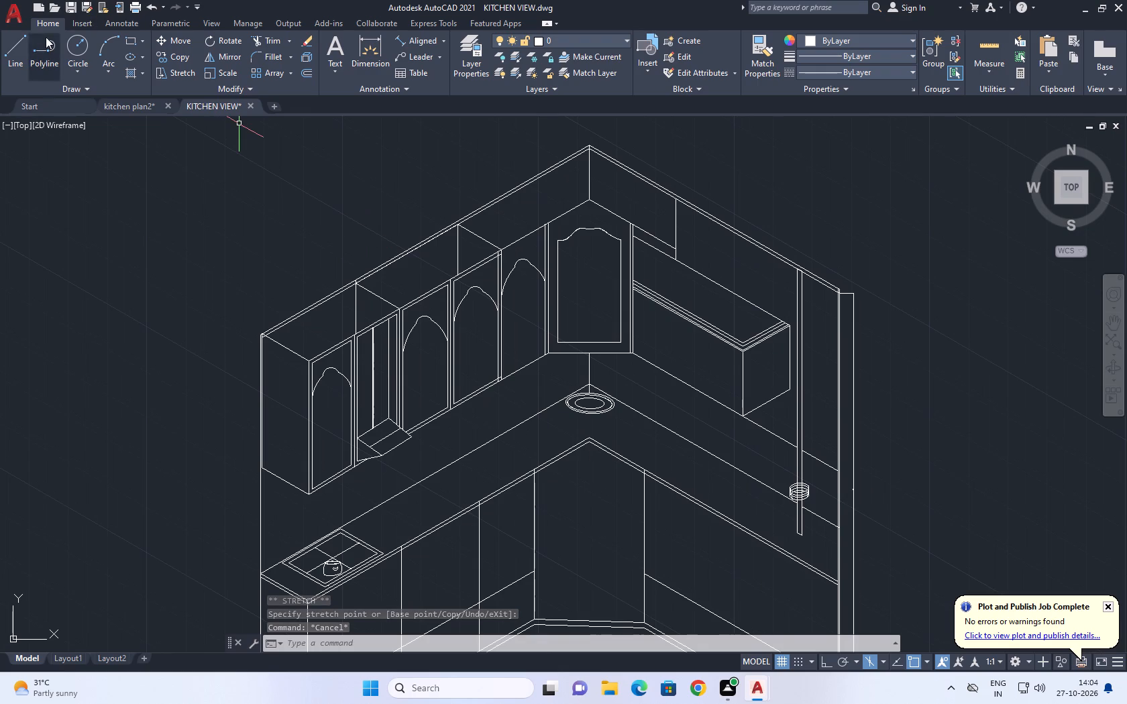
pyautogui.click(15, 44)
pyautogui.scroll(3, 647, 463)
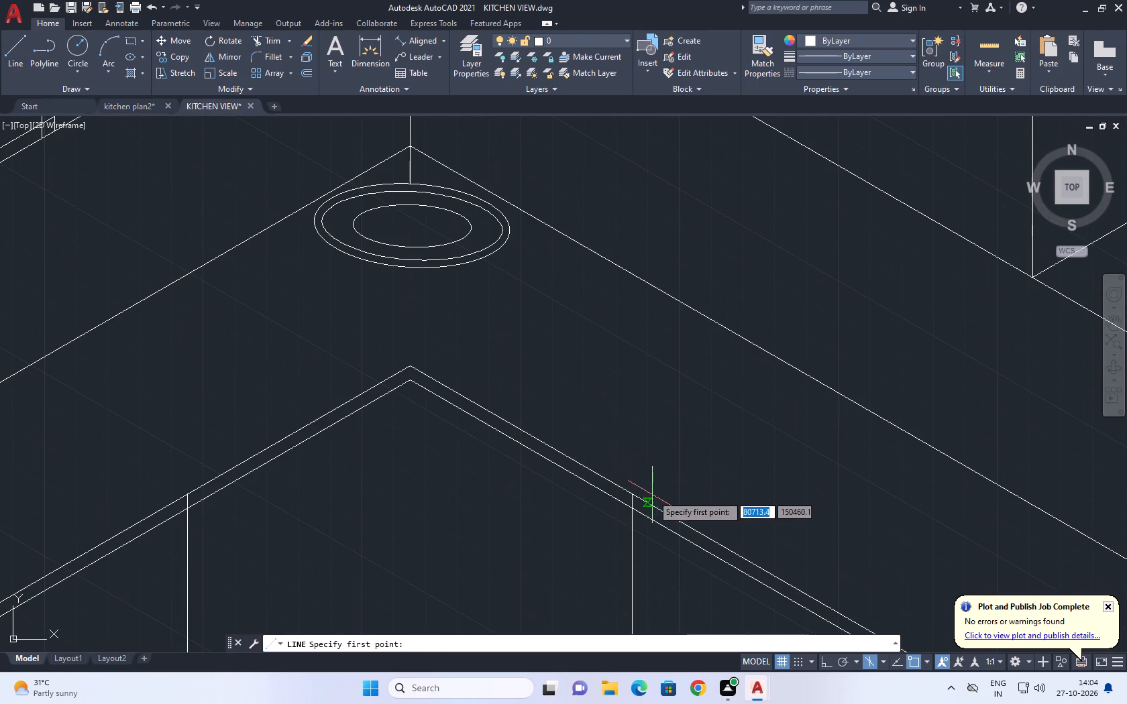
pyautogui.moveTo(631, 497); pyautogui.dragTo(644, 487)
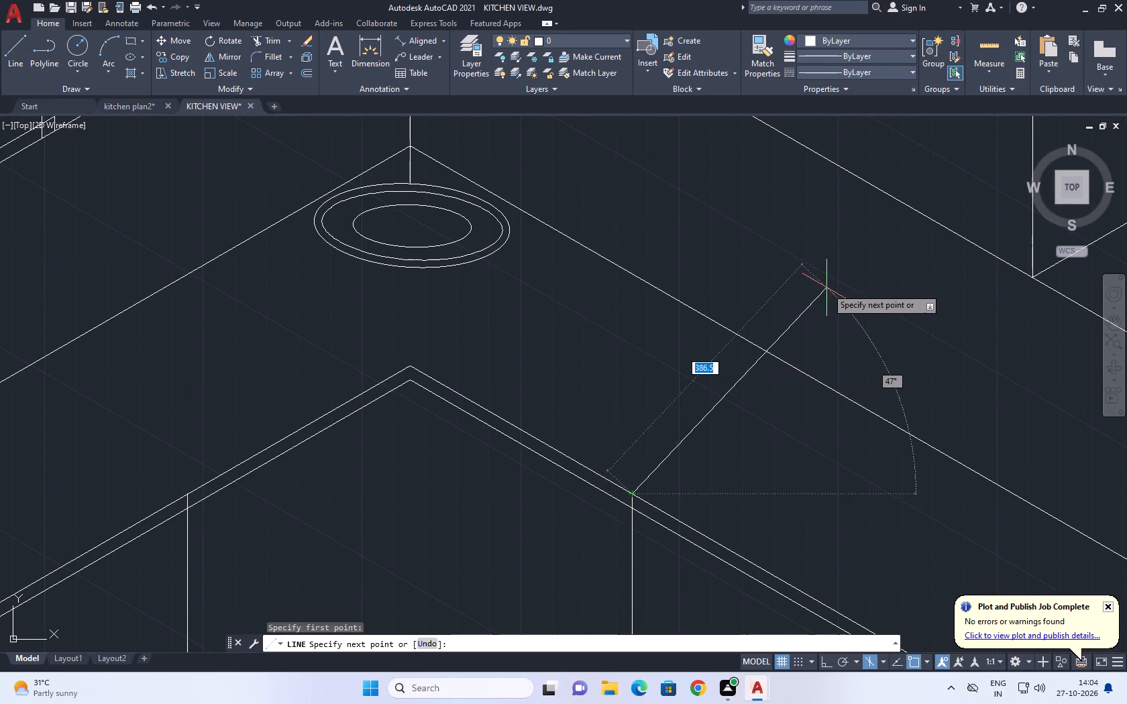
pyautogui.moveTo(824, 290); pyautogui.dragTo(808, 325, button='middle')
pyautogui.press('F5')
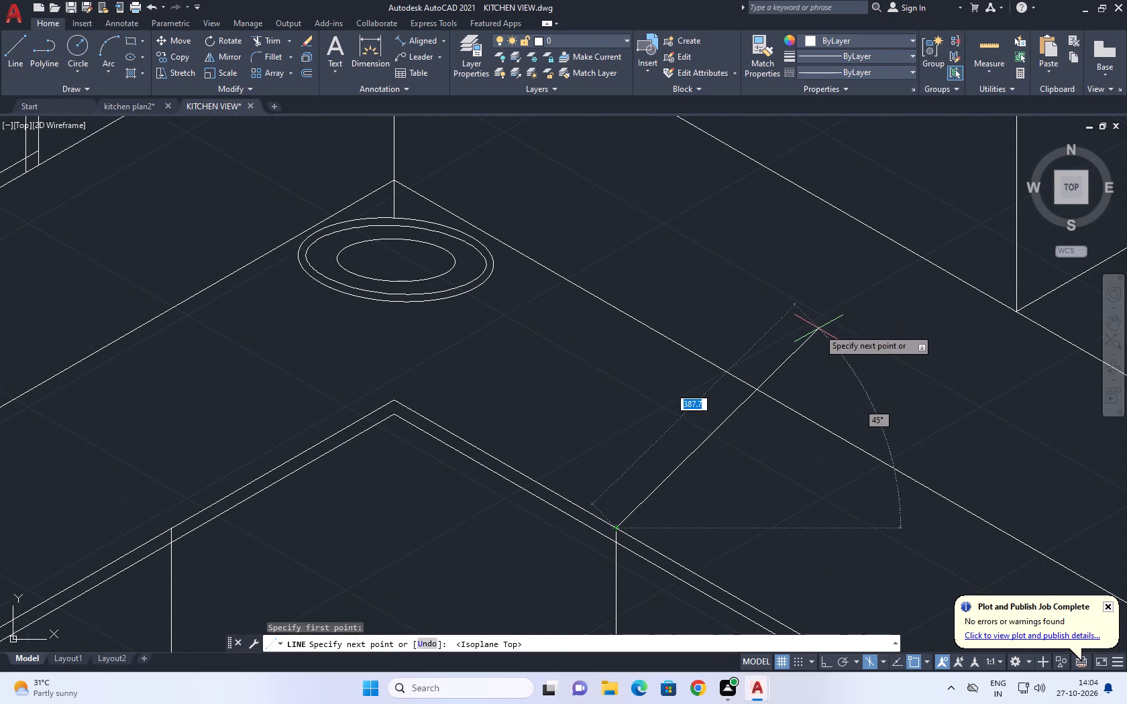
pyautogui.press('F8')
pyautogui.click(818, 333)
pyautogui.press('Escape')
# Draw an isometric line at 150° from the top of the corner cabinet's left edge across the left countertop, past its back edge.
pyautogui.scroll(-5, 835, 353)
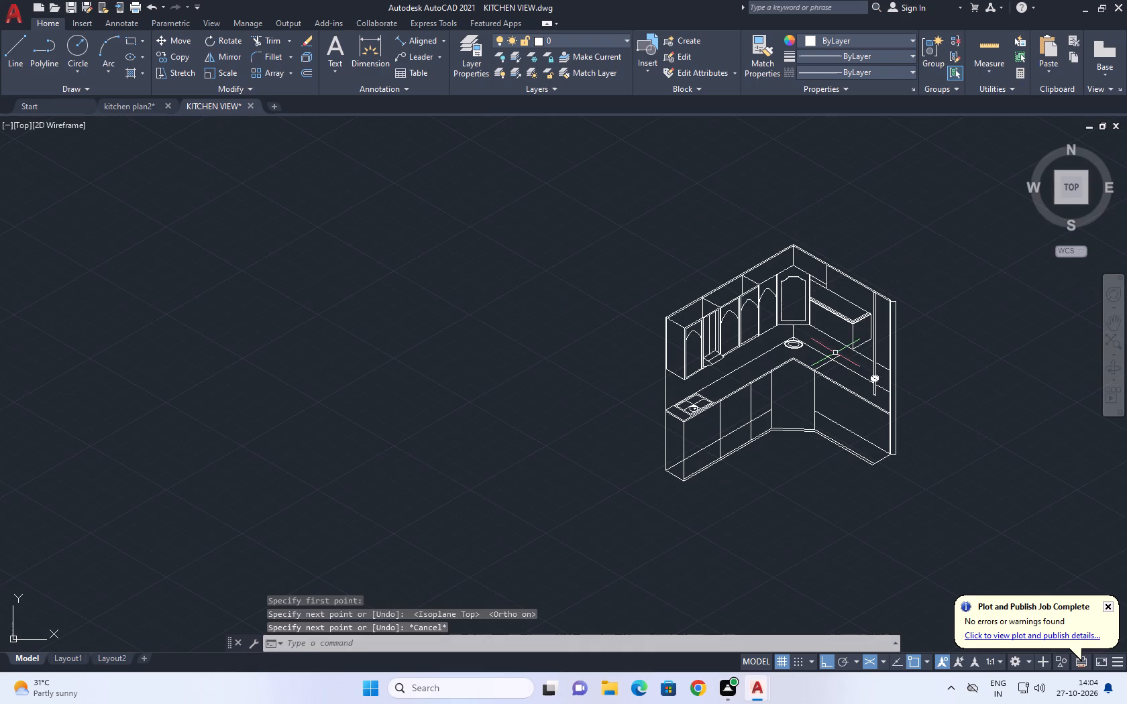
pyautogui.press('space')
pyautogui.scroll(4, 776, 377)
pyautogui.click(730, 337)
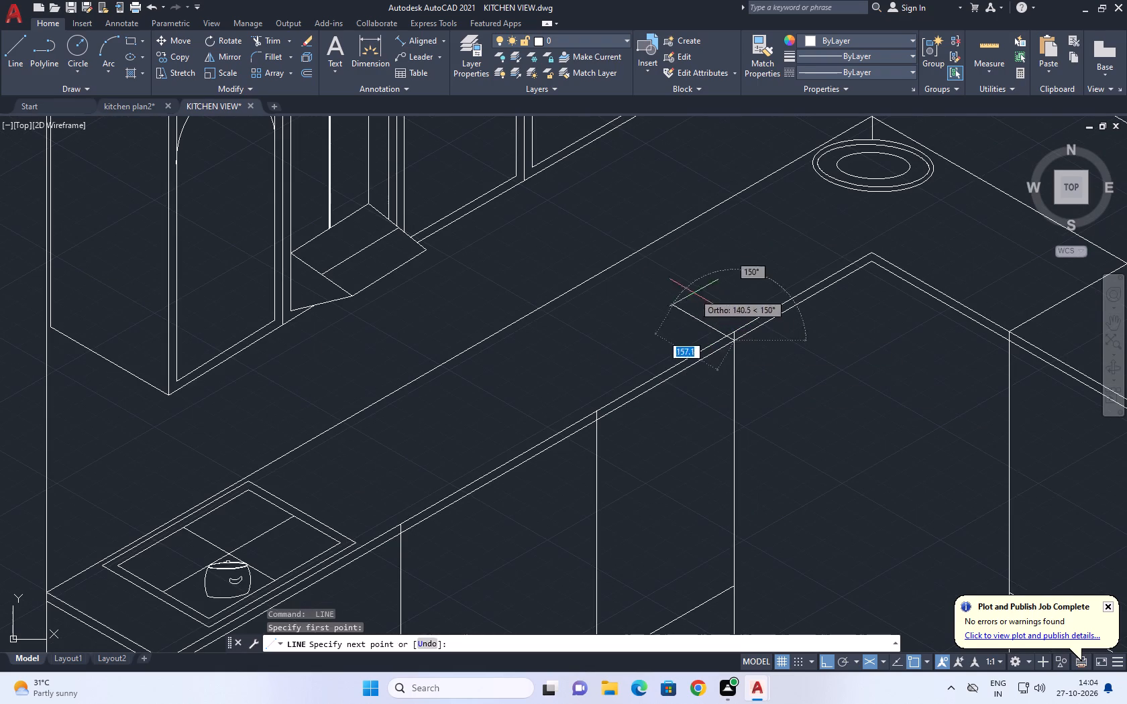
pyautogui.press('Escape')
pyautogui.press('space')
pyautogui.click(737, 333)
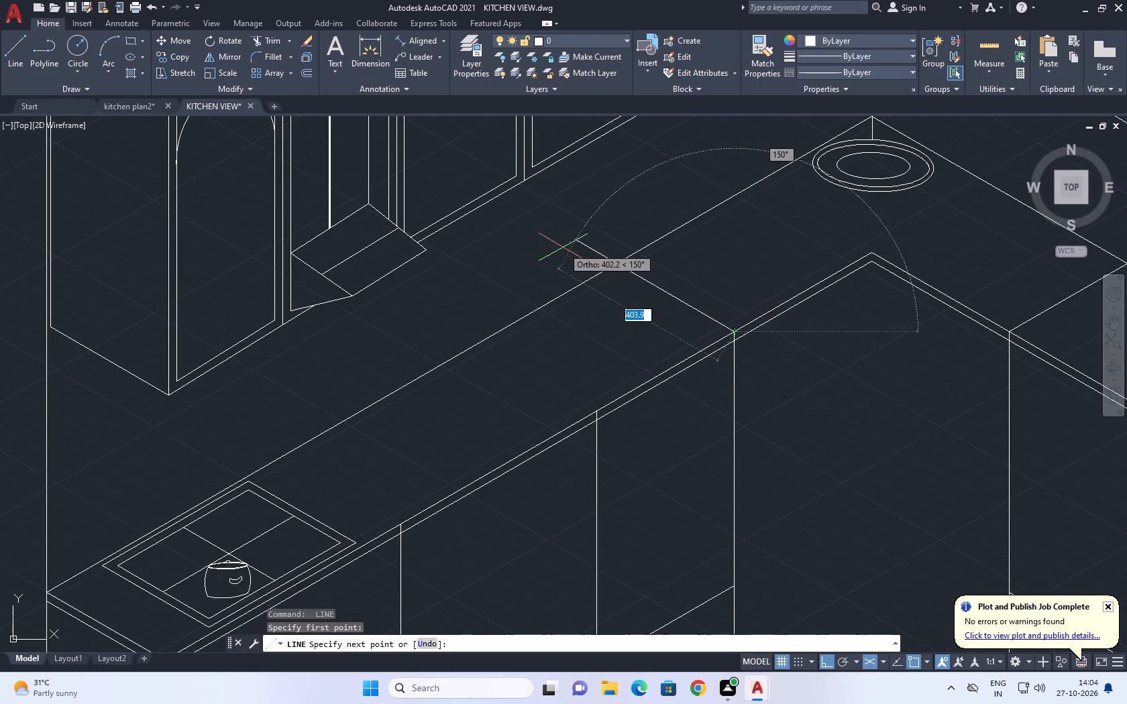
pyautogui.moveTo(562, 247); pyautogui.dragTo(574, 306, button='middle')
pyautogui.click(561, 284)
pyautogui.press('Escape')
# Trim the overshooting ends of both countertop division lines at the countertop's back edges.
pyautogui.moveTo(600, 276); pyautogui.dragTo(557, 317, button='middle')
pyautogui.write('TR')
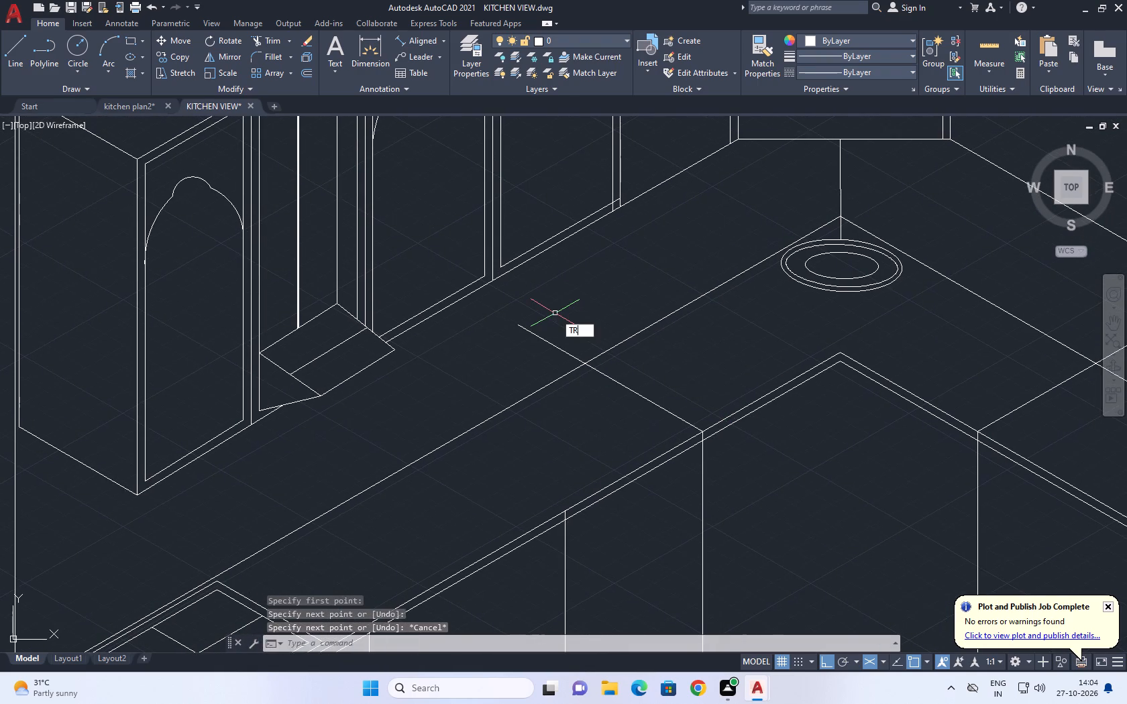
pyautogui.press('space')
pyautogui.moveTo(597, 318); pyautogui.dragTo(580, 330)
pyautogui.click(523, 362)
pyautogui.click(594, 322)
pyautogui.moveTo(561, 335); pyautogui.dragTo(251, 426, button='middle')
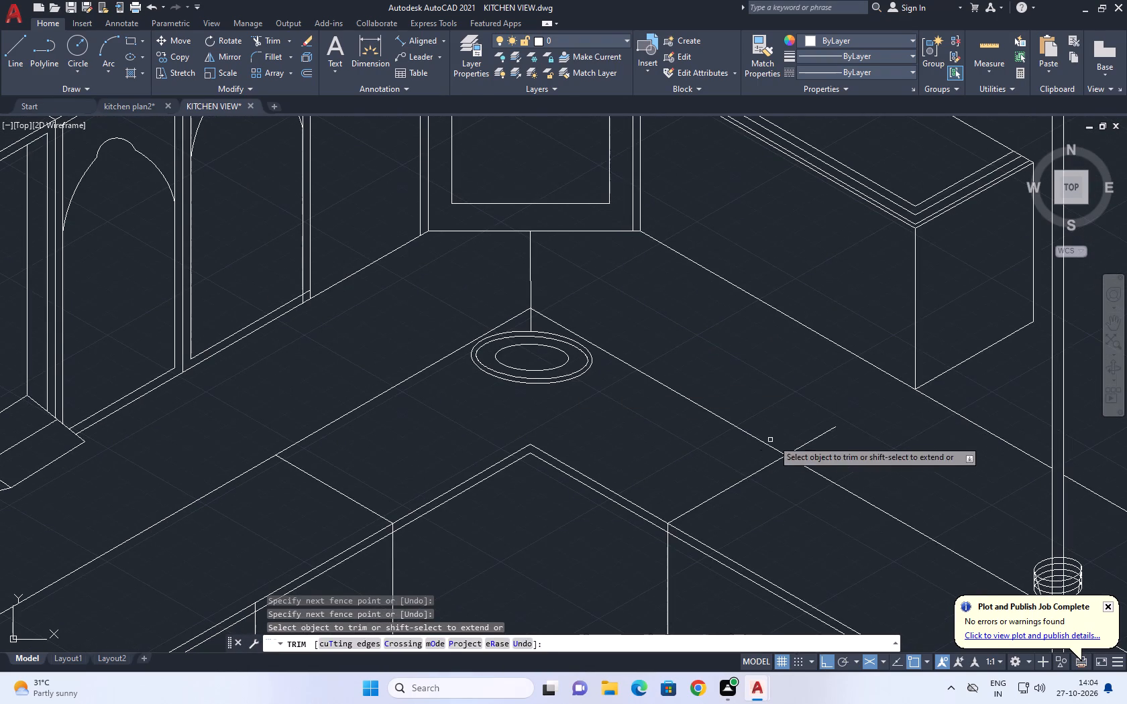
pyautogui.click(796, 427)
pyautogui.click(835, 452)
pyautogui.press('Escape')
pyautogui.scroll(-2, 724, 390)
pyautogui.scroll(1, 759, 399)
pyautogui.press('space')
pyautogui.scroll(1, 756, 404)
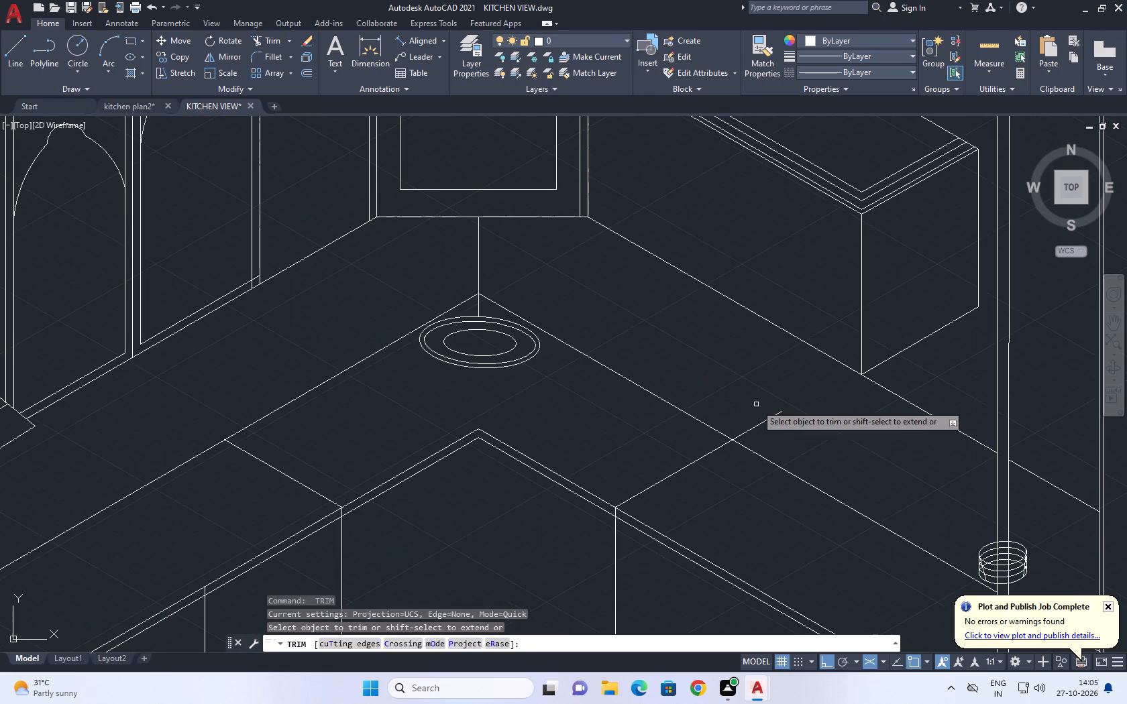
pyautogui.click(778, 425)
pyautogui.click(730, 394)
pyautogui.scroll(-5, 772, 407)
pyautogui.press('Escape')
# Move the double-framed, four-part countertop inset together with its pot along the left counter, from the open end toward the corner.
pyautogui.scroll(2, 755, 416)
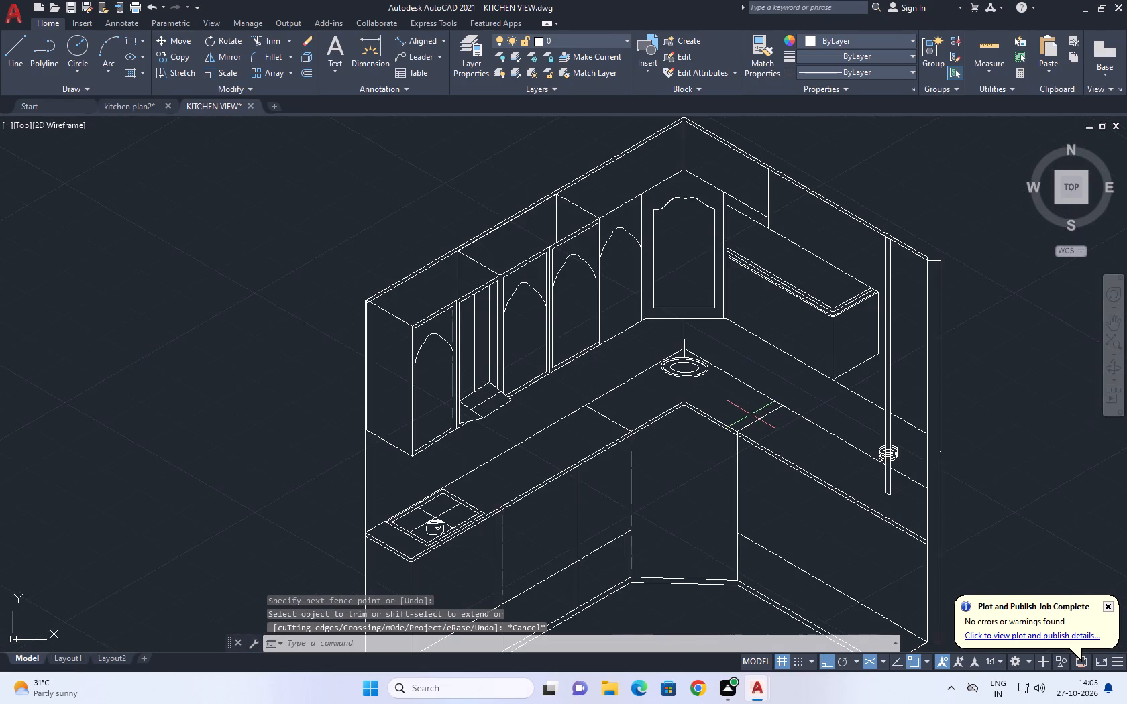
pyautogui.moveTo(731, 408); pyautogui.dragTo(677, 300, button='middle')
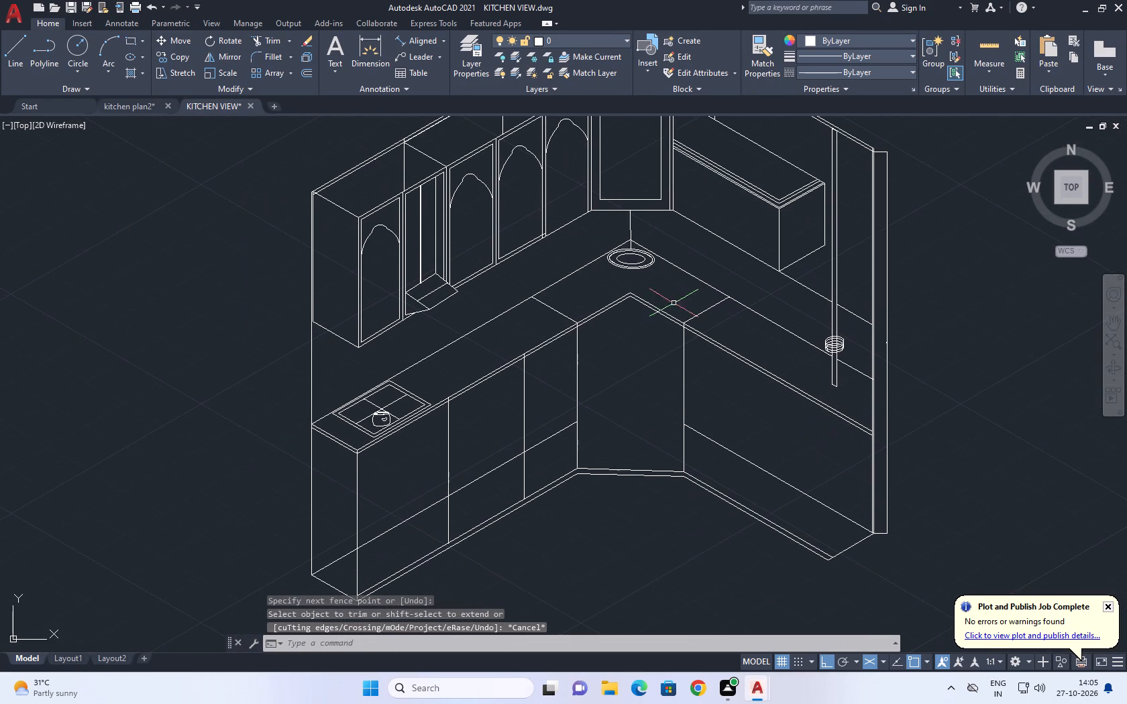
pyautogui.moveTo(586, 343); pyautogui.dragTo(693, 386, button='middle')
pyautogui.moveTo(779, 430); pyautogui.dragTo(755, 430, button='middle')
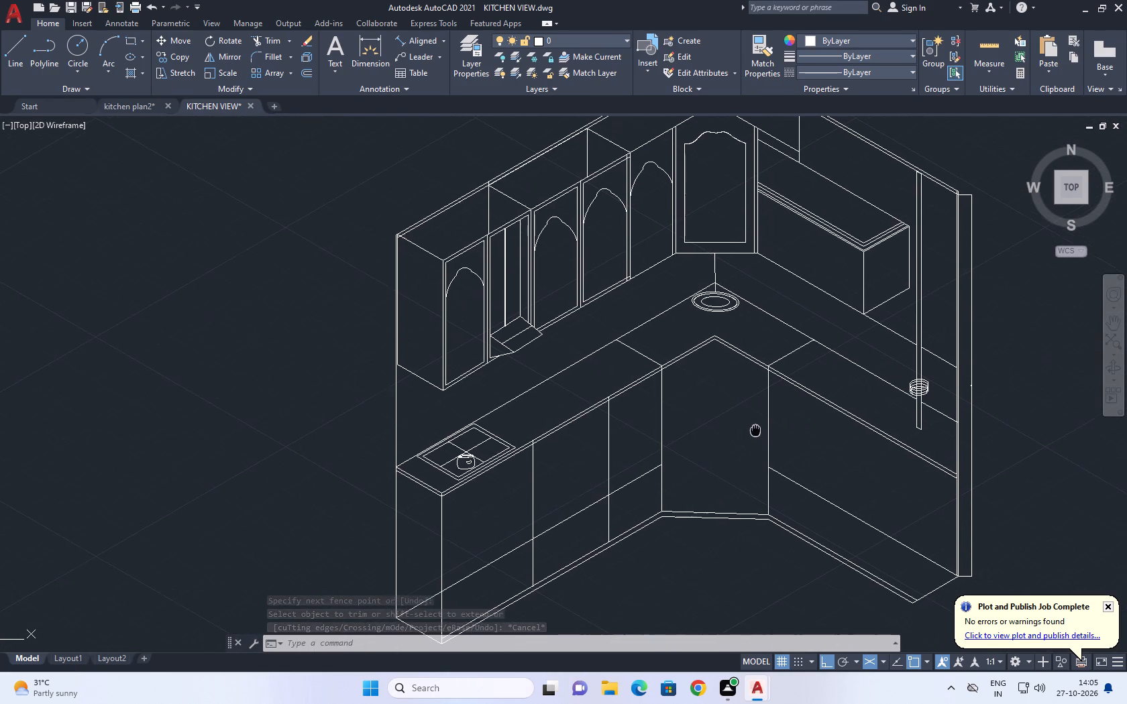
pyautogui.moveTo(755, 430); pyautogui.dragTo(753, 430, button='middle')
pyautogui.middleClick(753, 430)
pyautogui.moveTo(599, 466); pyautogui.dragTo(613, 454, button='middle')
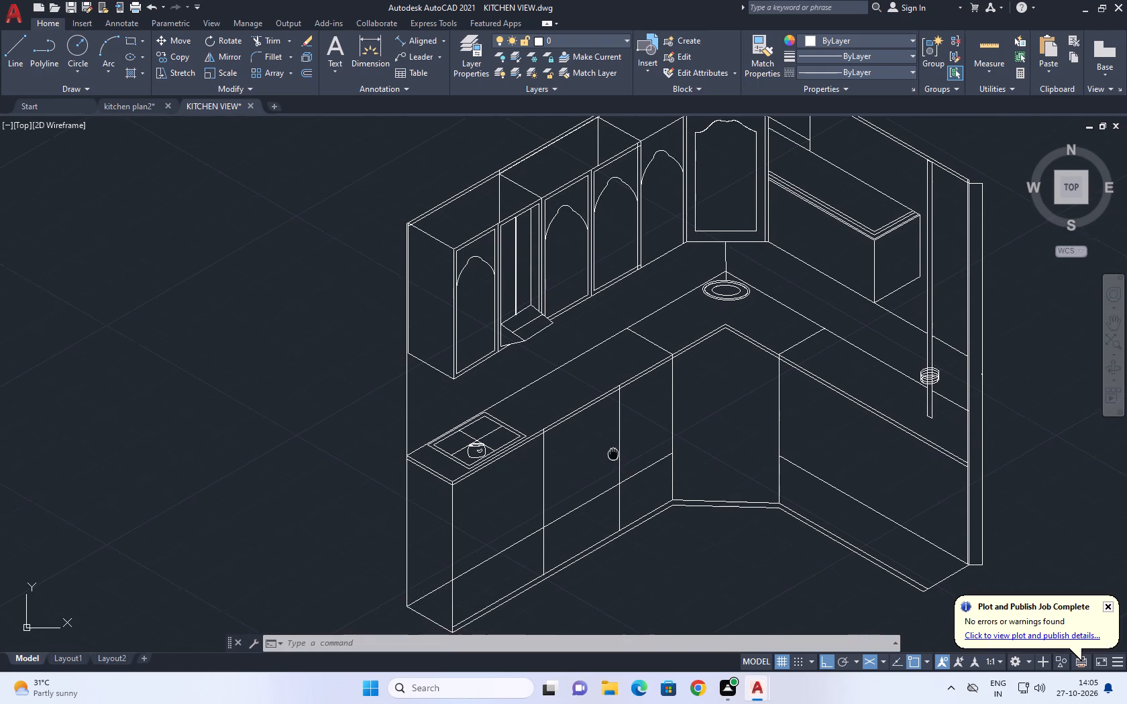
pyautogui.moveTo(613, 454); pyautogui.dragTo(645, 434, button='middle')
pyautogui.scroll(2, 537, 422)
pyautogui.moveTo(613, 364); pyautogui.dragTo(583, 375)
pyautogui.click(501, 399)
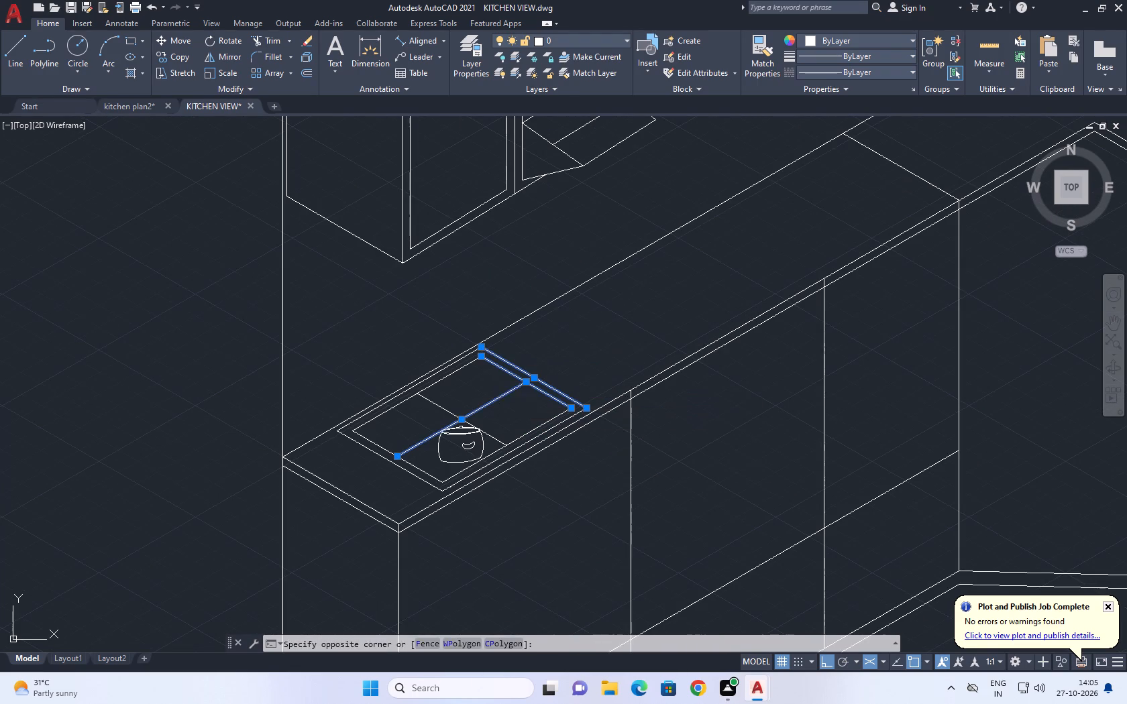
pyautogui.click(335, 367)
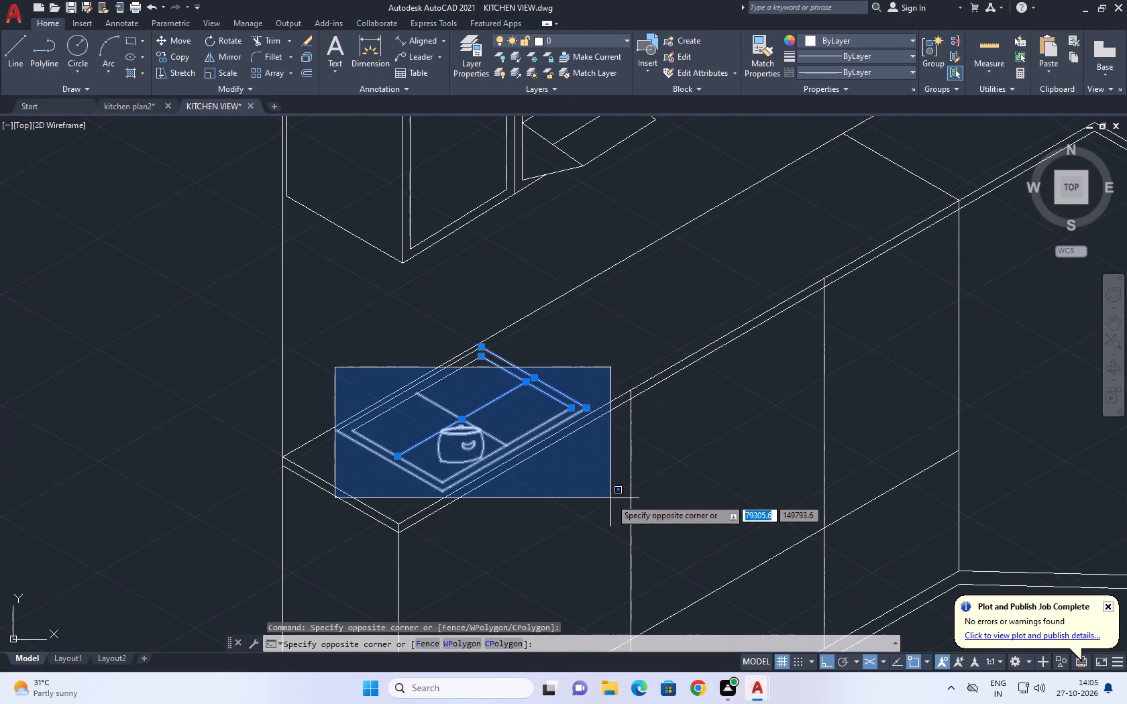
pyautogui.click(610, 498)
pyautogui.scroll(4, 352, 414)
pyautogui.moveTo(478, 522); pyautogui.dragTo(474, 514)
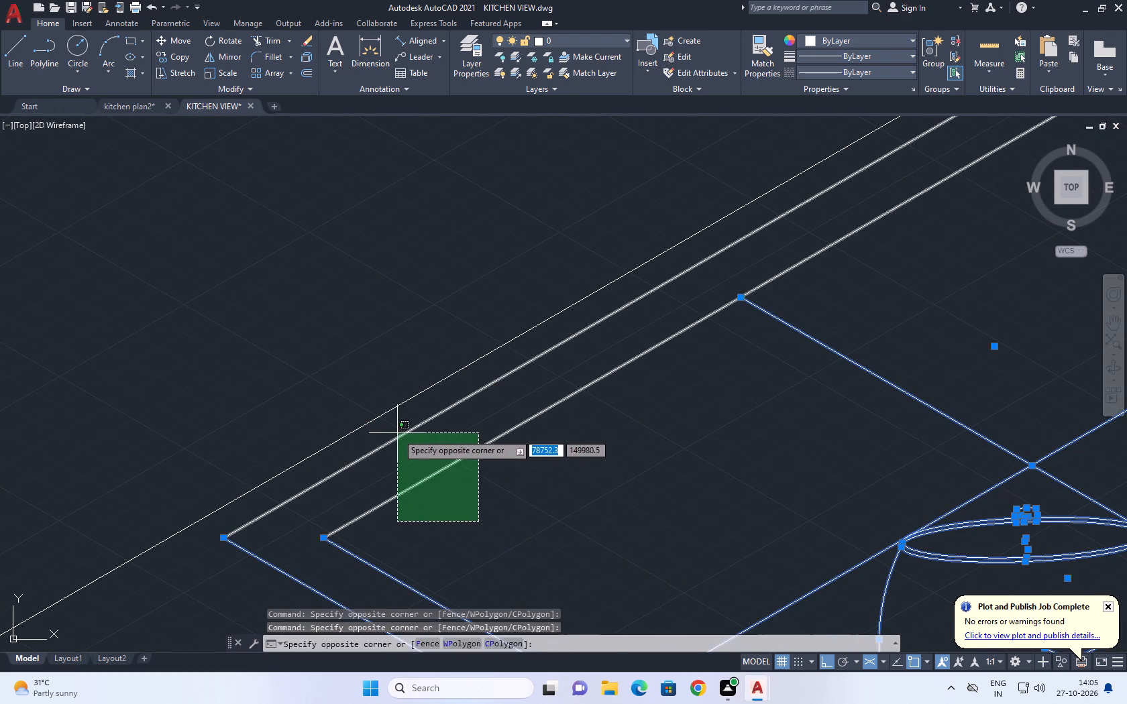
pyautogui.click(397, 433)
pyautogui.scroll(-4, 494, 416)
pyautogui.moveTo(667, 435); pyautogui.dragTo(601, 440, button='middle')
pyautogui.press('m')
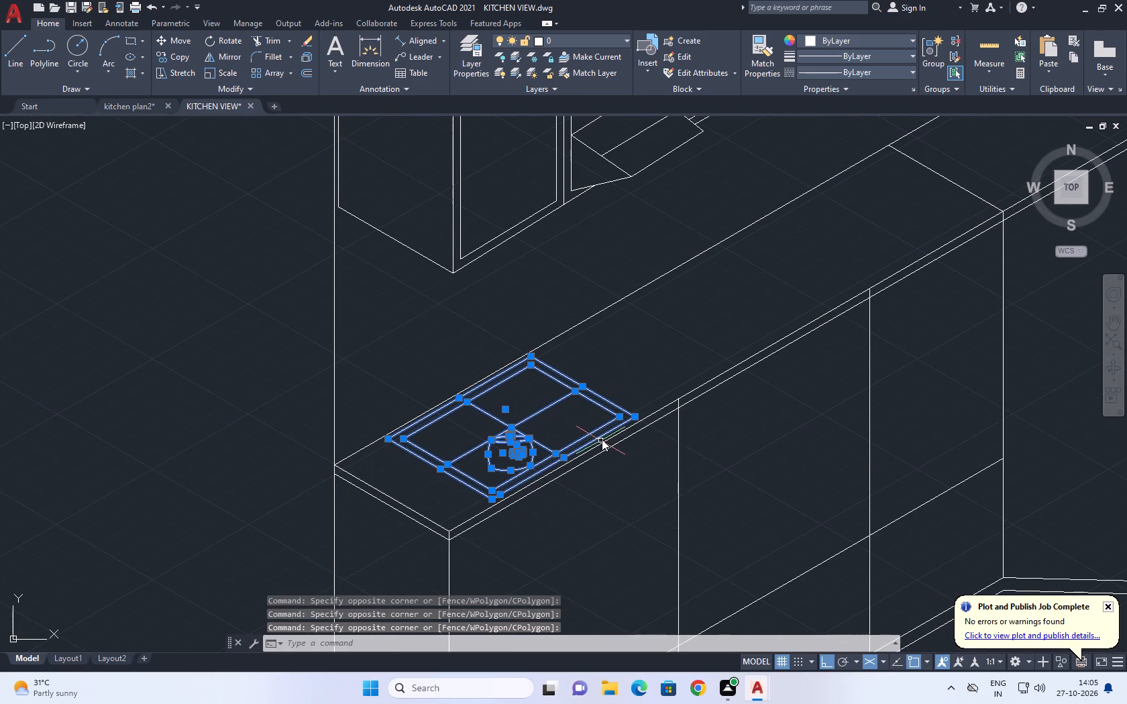
pyautogui.press('space')
pyautogui.click(638, 374)
pyautogui.click(761, 298)
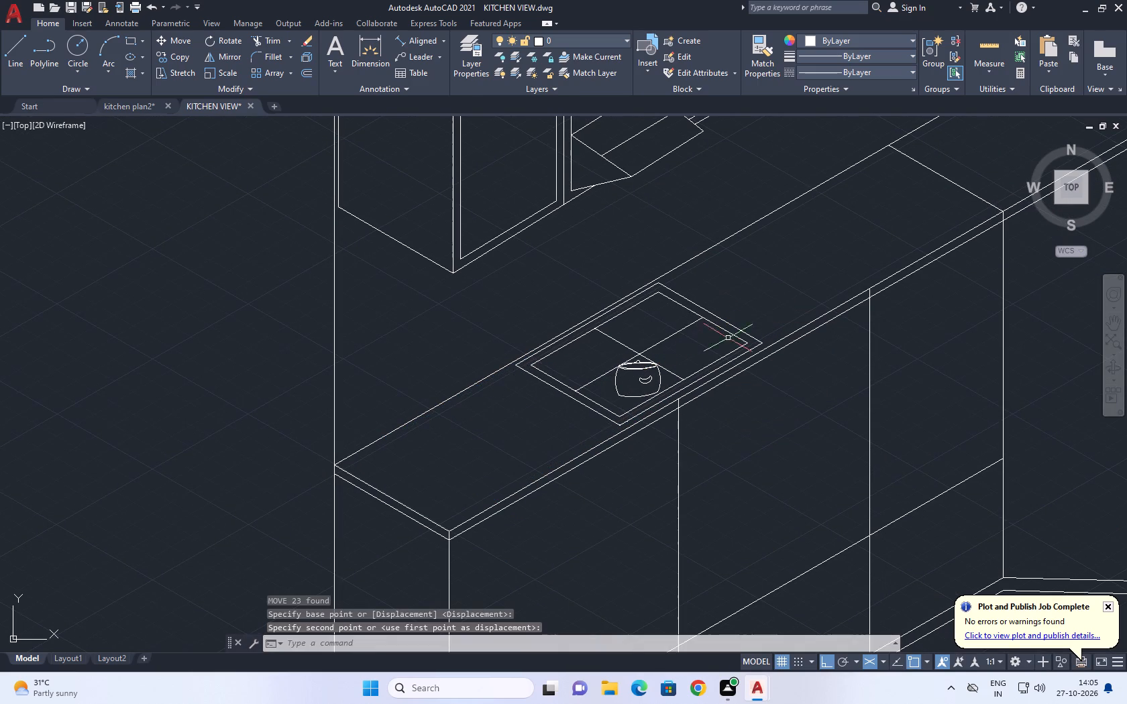
# Copy the front vertical edge at the left base cabinet's open end 30 units along the cabinet front.
pyautogui.moveTo(733, 402); pyautogui.dragTo(688, 325, button='middle')
pyautogui.moveTo(768, 359); pyautogui.dragTo(708, 329, button='middle')
pyautogui.scroll(-2, 702, 356)
pyautogui.moveTo(698, 358); pyautogui.dragTo(684, 361, button='middle')
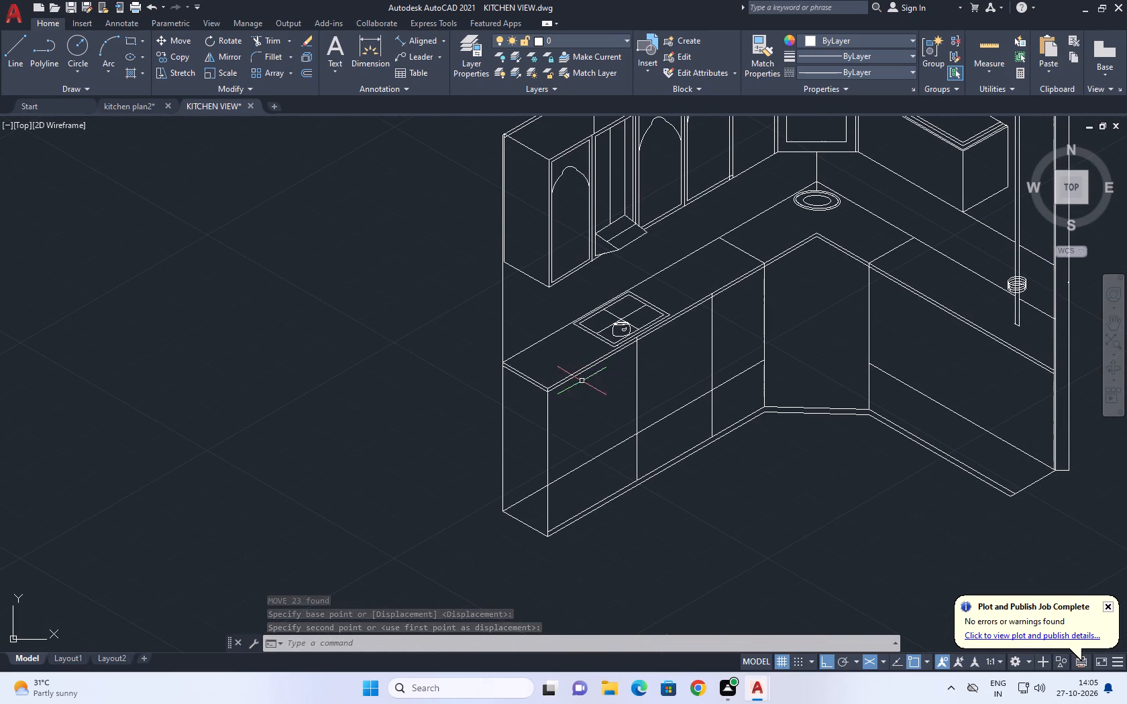
pyautogui.moveTo(596, 465); pyautogui.dragTo(575, 467, button='middle')
pyautogui.scroll(1, 547, 459)
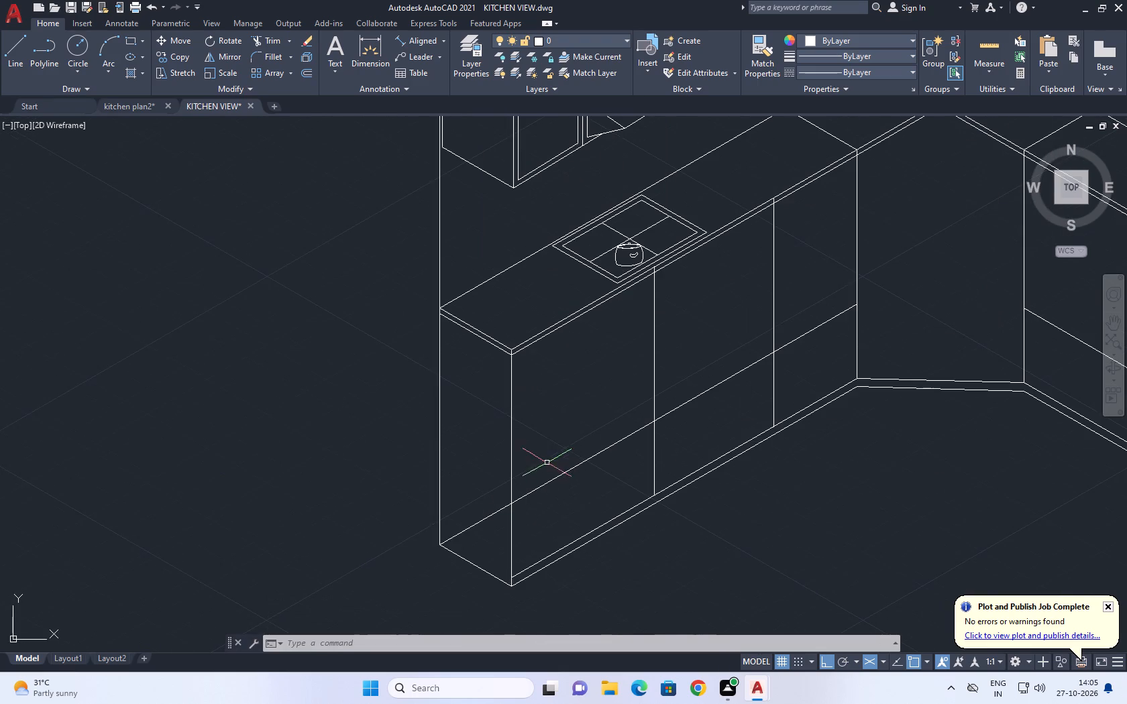
pyautogui.moveTo(580, 445); pyautogui.dragTo(549, 467, button='middle')
pyautogui.moveTo(500, 458); pyautogui.dragTo(493, 458)
pyautogui.click(447, 469)
pyautogui.moveTo(545, 441); pyautogui.dragTo(543, 455, button='middle')
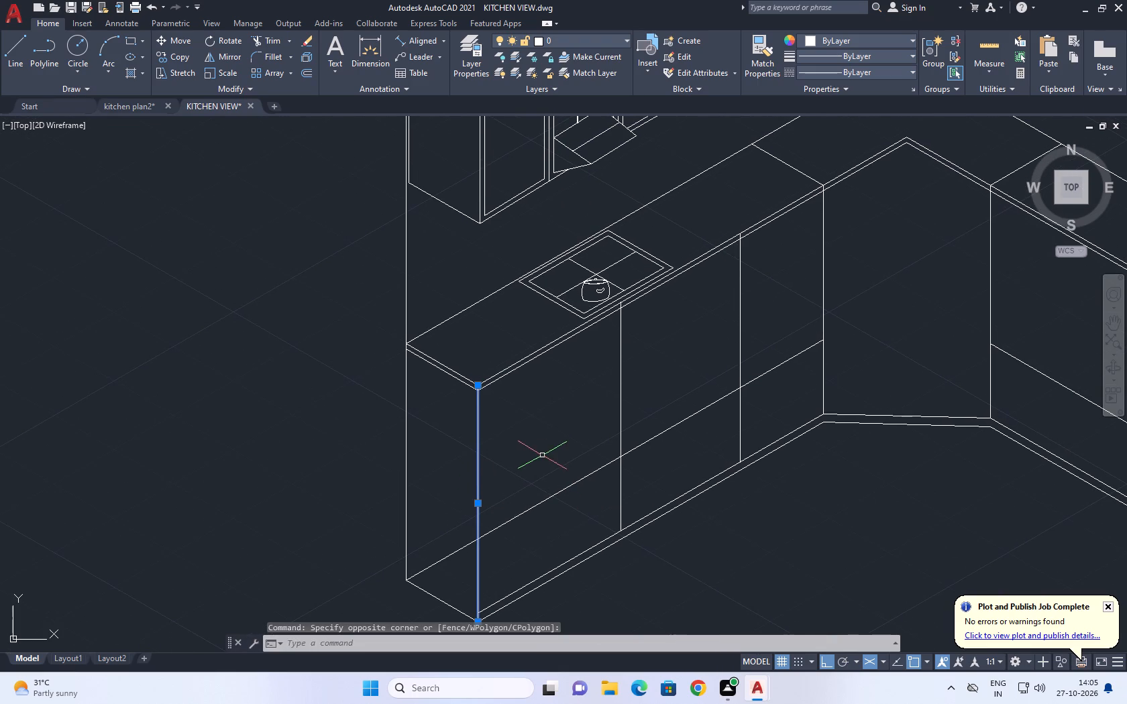
pyautogui.press('c')
pyautogui.press('o')
pyautogui.press('space')
pyautogui.click(476, 502)
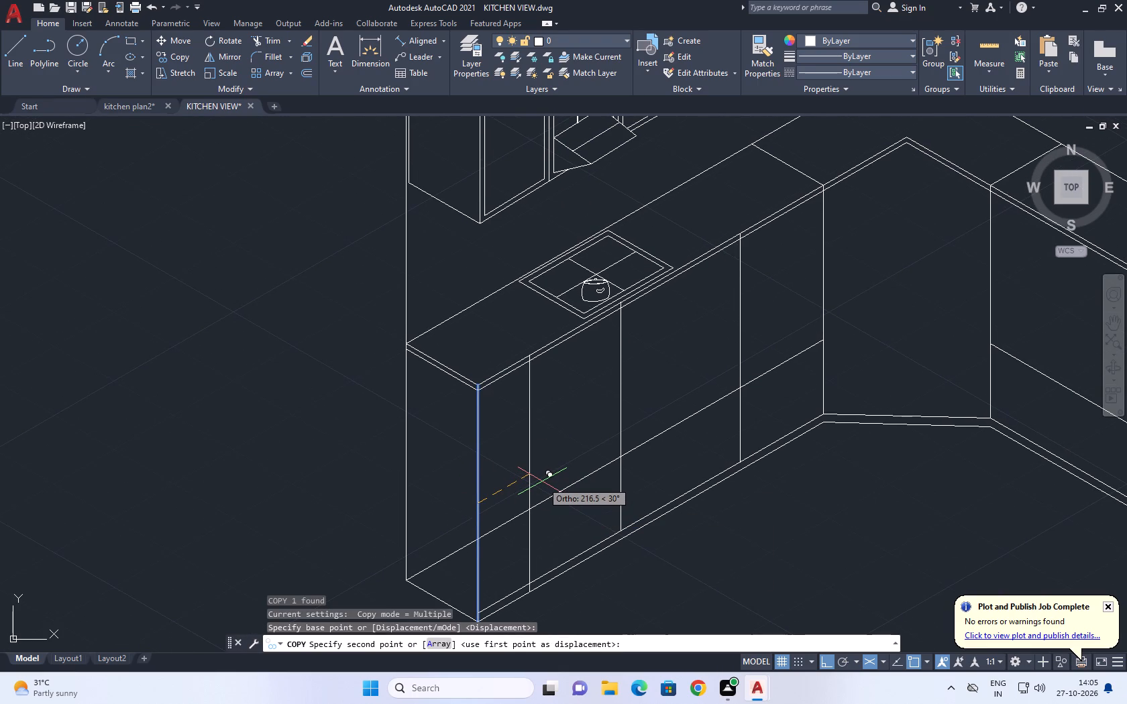
pyautogui.write('30')
pyautogui.press('Return')
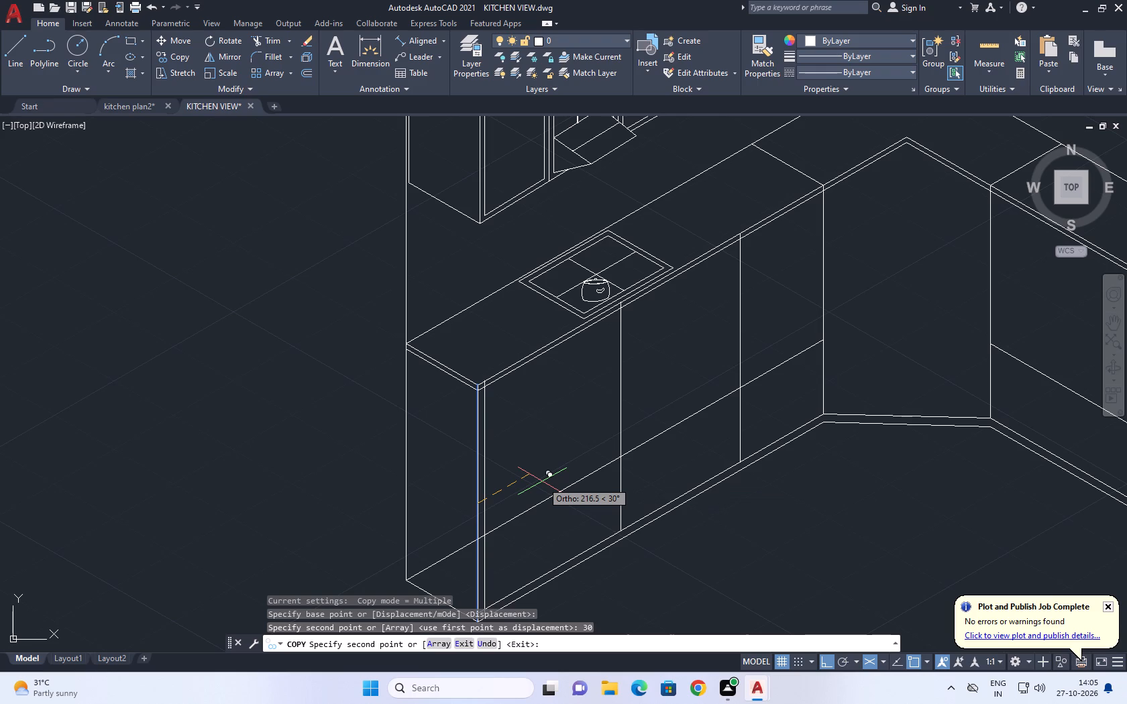
pyautogui.moveTo(566, 487); pyautogui.dragTo(611, 430, button='middle')
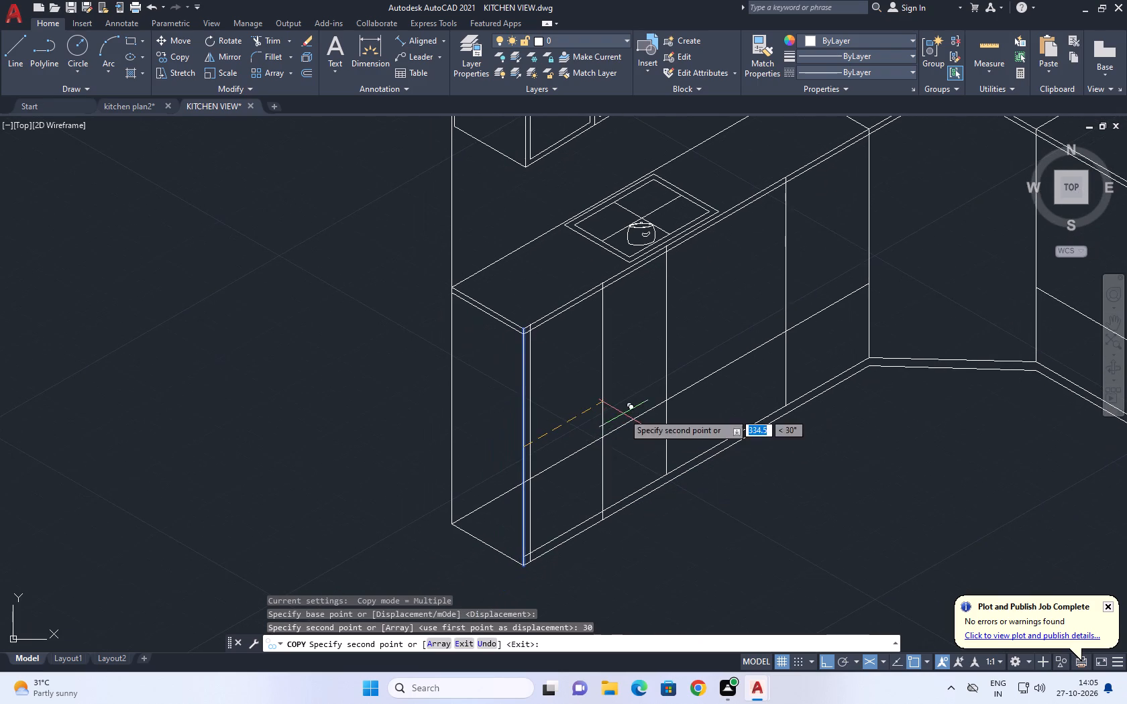
pyautogui.press('Escape')
# Draw a line along the upper base line from the copied vertical edge to the first cabinet divider.
pyautogui.click(597, 516)
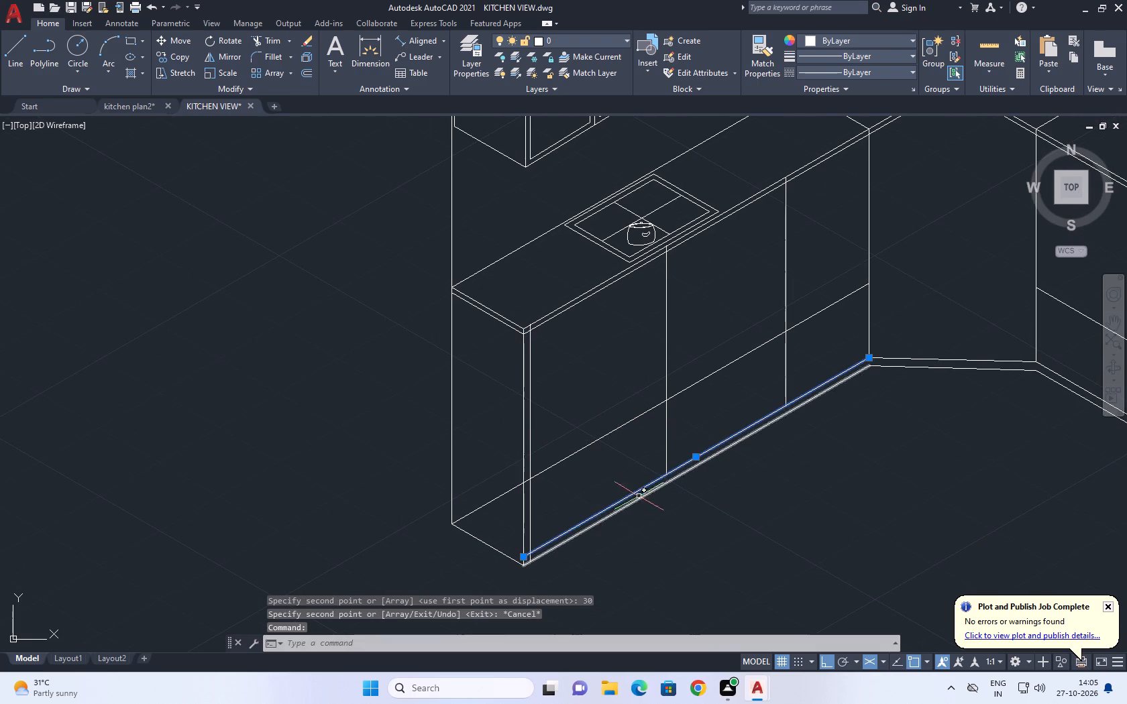
pyautogui.press('Escape')
pyautogui.press('l')
pyautogui.press('space')
pyautogui.scroll(2, 533, 551)
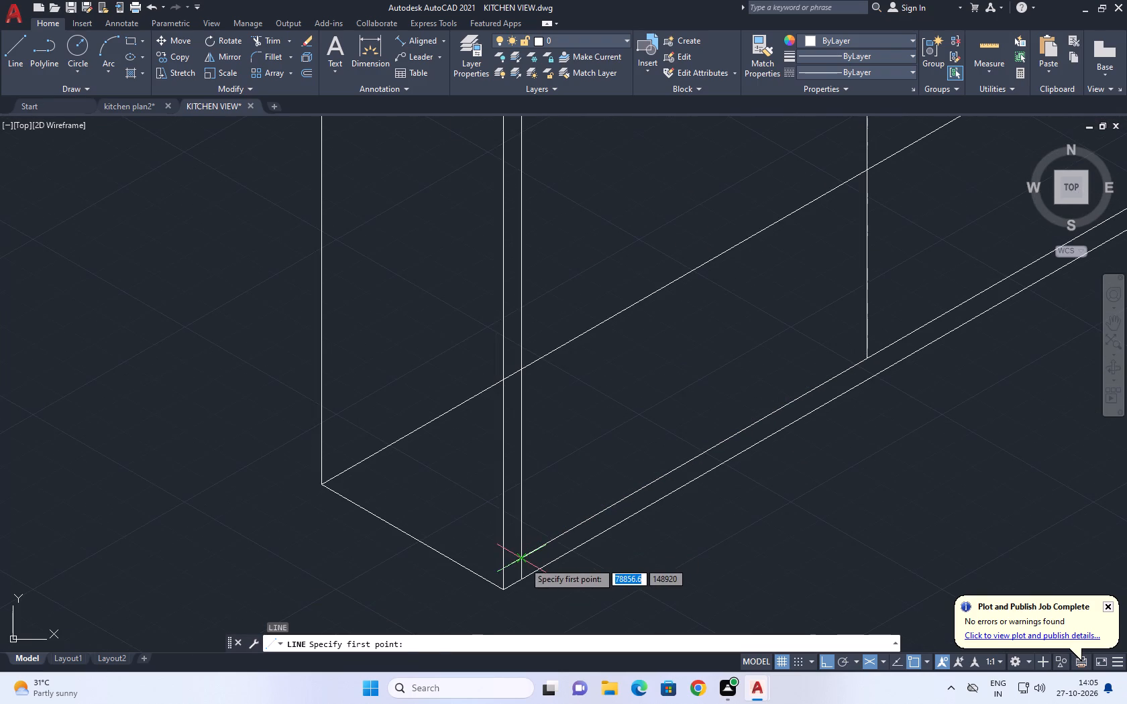
pyautogui.moveTo(521, 561); pyautogui.dragTo(532, 560)
pyautogui.click(865, 361)
pyautogui.press('Escape')
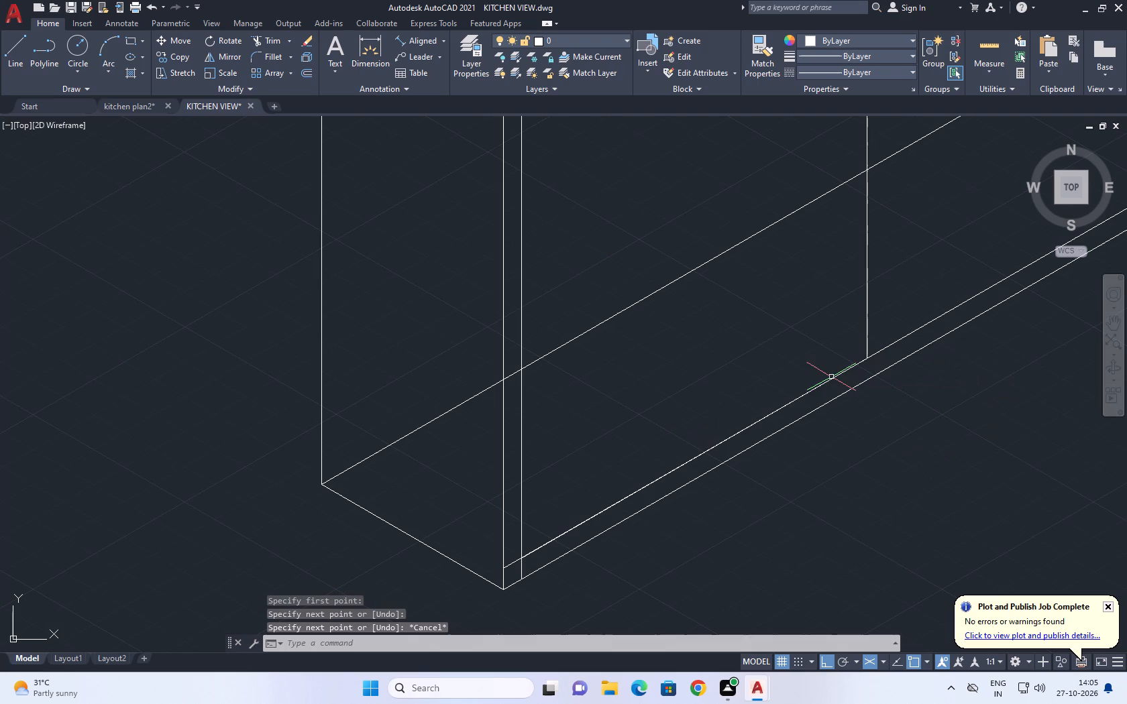
# Copy the base line between the copied vertical edge and the first divider 30 units straight up.
pyautogui.click(830, 377)
pyautogui.moveTo(790, 373); pyautogui.dragTo(721, 408, button='middle')
pyautogui.press('c')
pyautogui.write('O')
pyautogui.press('space')
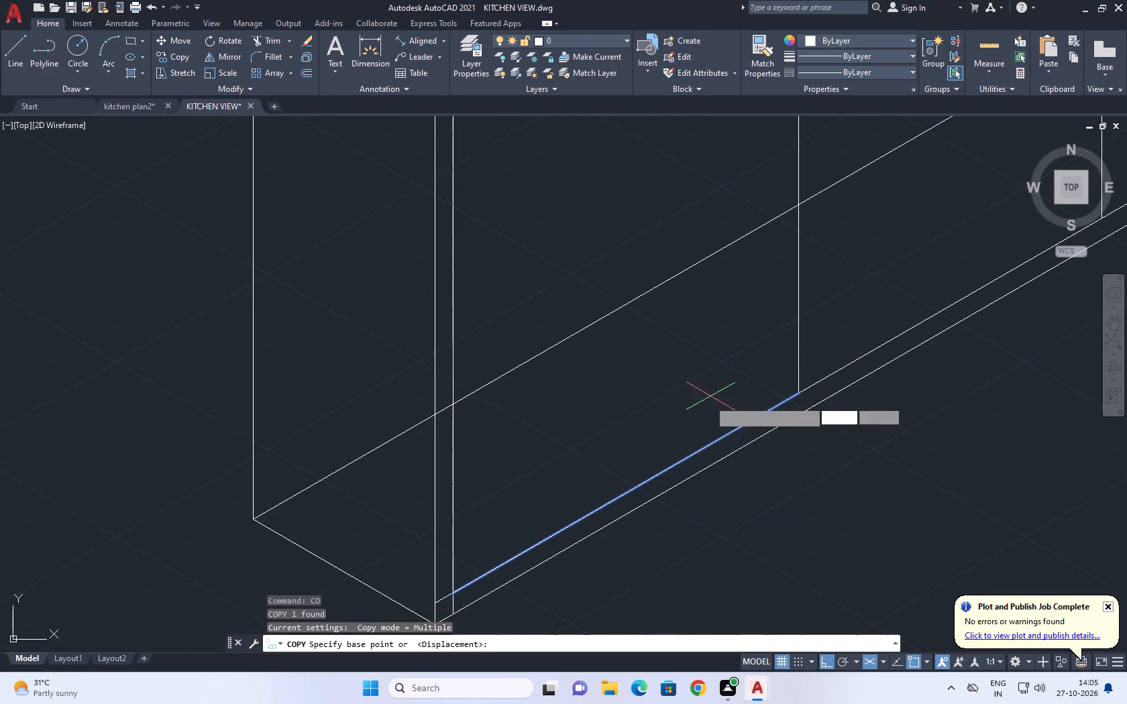
pyautogui.click(699, 447)
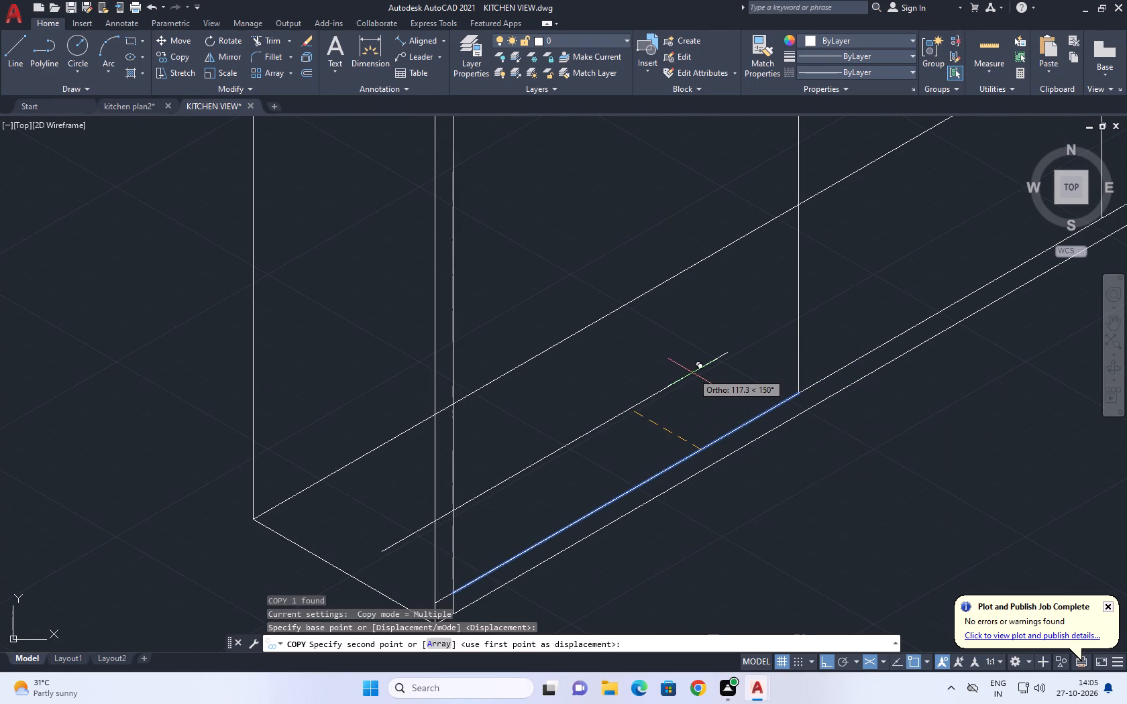
pyautogui.press('F5')
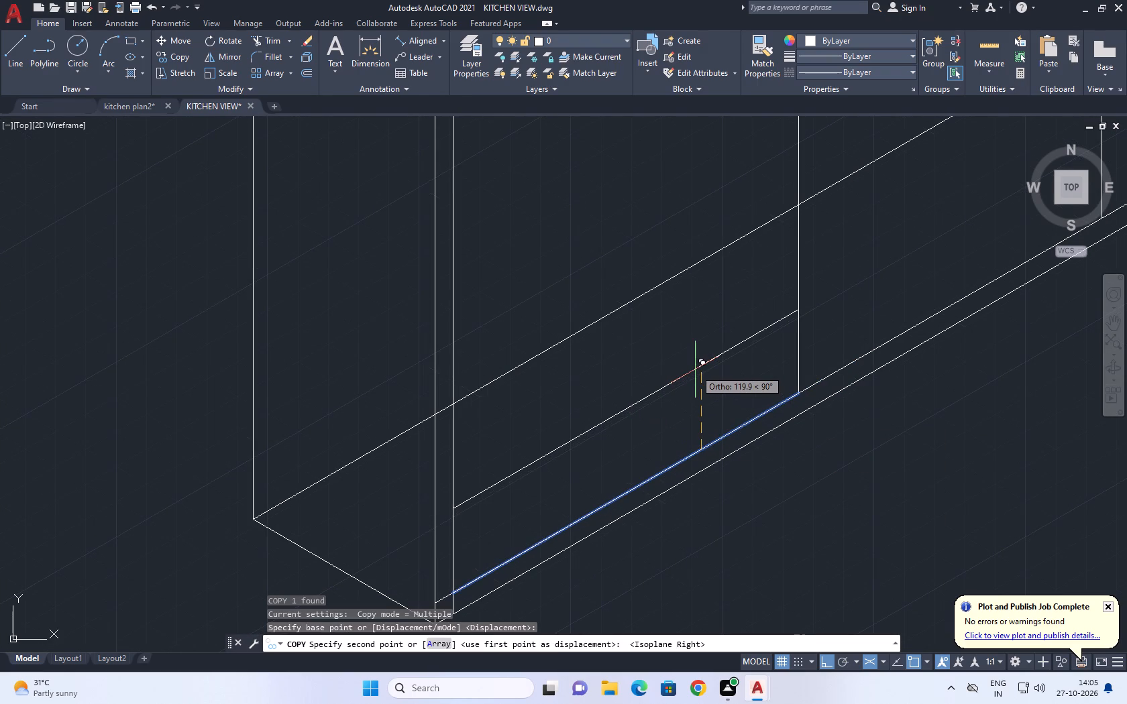
pyautogui.write('30')
pyautogui.press('Return')
pyautogui.press('Escape')
# Trim the copied vertical edge below the raised base line at the cabinet's open end.
pyautogui.moveTo(740, 402); pyautogui.dragTo(621, 396, button='middle')
pyautogui.press('t')
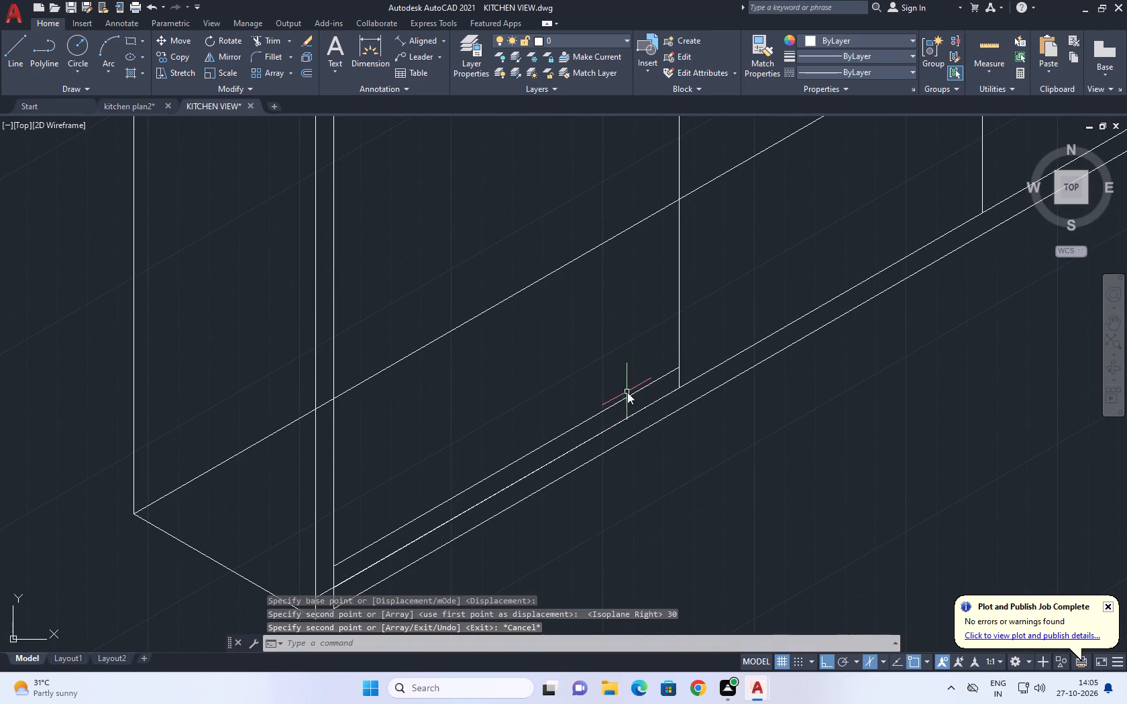
pyautogui.press('r')
pyautogui.press('space')
pyautogui.moveTo(483, 508); pyautogui.dragTo(542, 332, button='middle')
pyautogui.scroll(2, 371, 404)
pyautogui.click(406, 400)
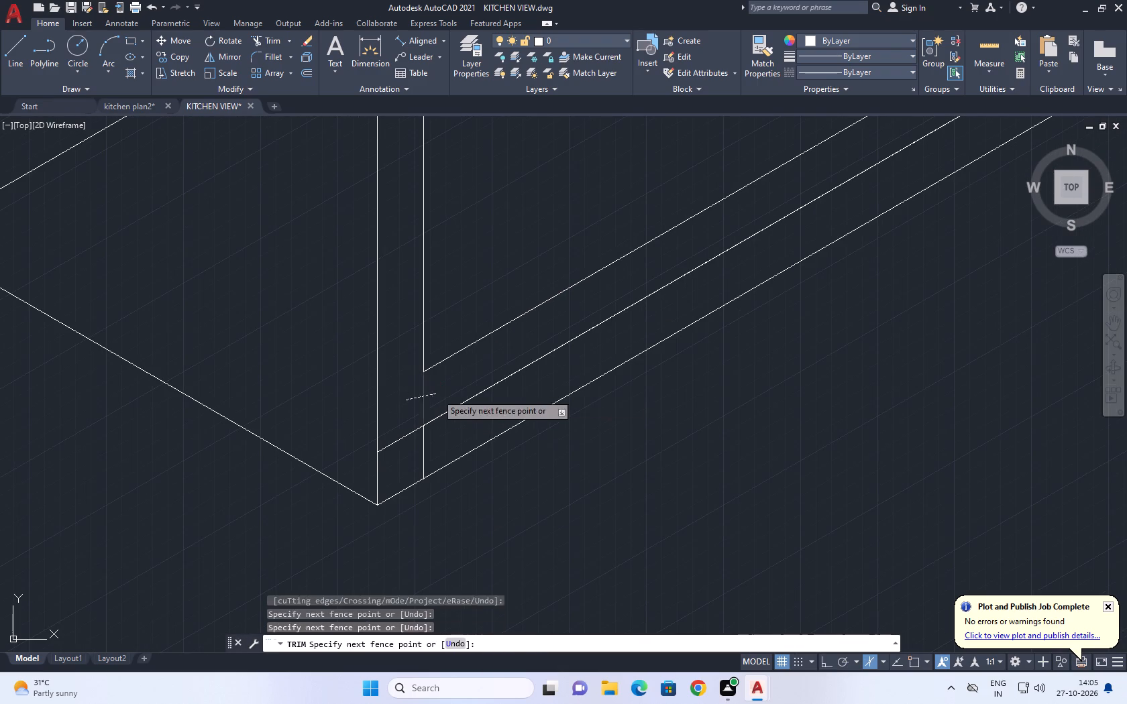
pyautogui.click(437, 394)
pyautogui.click(406, 445)
pyautogui.moveTo(434, 445); pyautogui.dragTo(440, 445)
pyautogui.scroll(-5, 460, 336)
pyautogui.press('Escape')
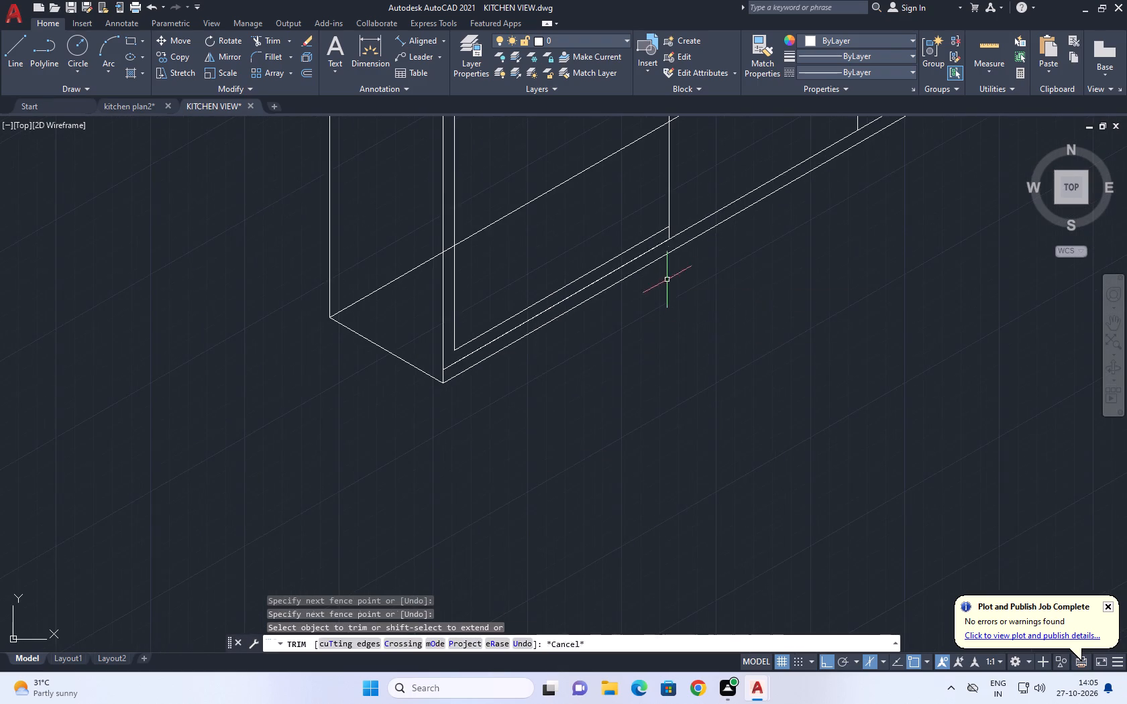
# Copy the first cabinet divider 30 units along the front toward the open end.
pyautogui.moveTo(661, 270); pyautogui.dragTo(597, 424, button='middle')
pyautogui.click(605, 333)
pyautogui.moveTo(609, 336); pyautogui.dragTo(566, 398, button='middle')
pyautogui.press('c')
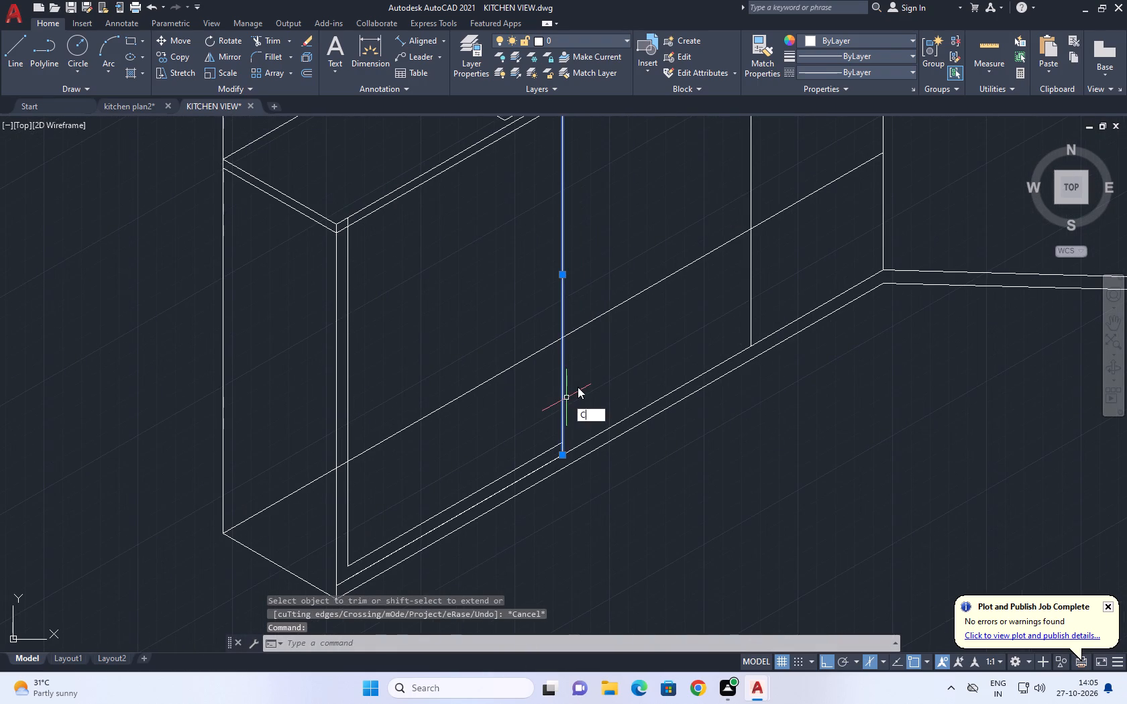
pyautogui.press('o')
pyautogui.press('space')
pyautogui.moveTo(580, 381); pyautogui.dragTo(570, 386)
pyautogui.write('30')
pyautogui.press('Return')
pyautogui.press('Escape')
# Trim the copied divider and the raised base line where they extend past their shared lower corner.
pyautogui.moveTo(587, 347); pyautogui.dragTo(480, 455, button='middle')
pyautogui.scroll(1, 480, 455)
pyautogui.press('t')
pyautogui.press('r')
pyautogui.press('space')
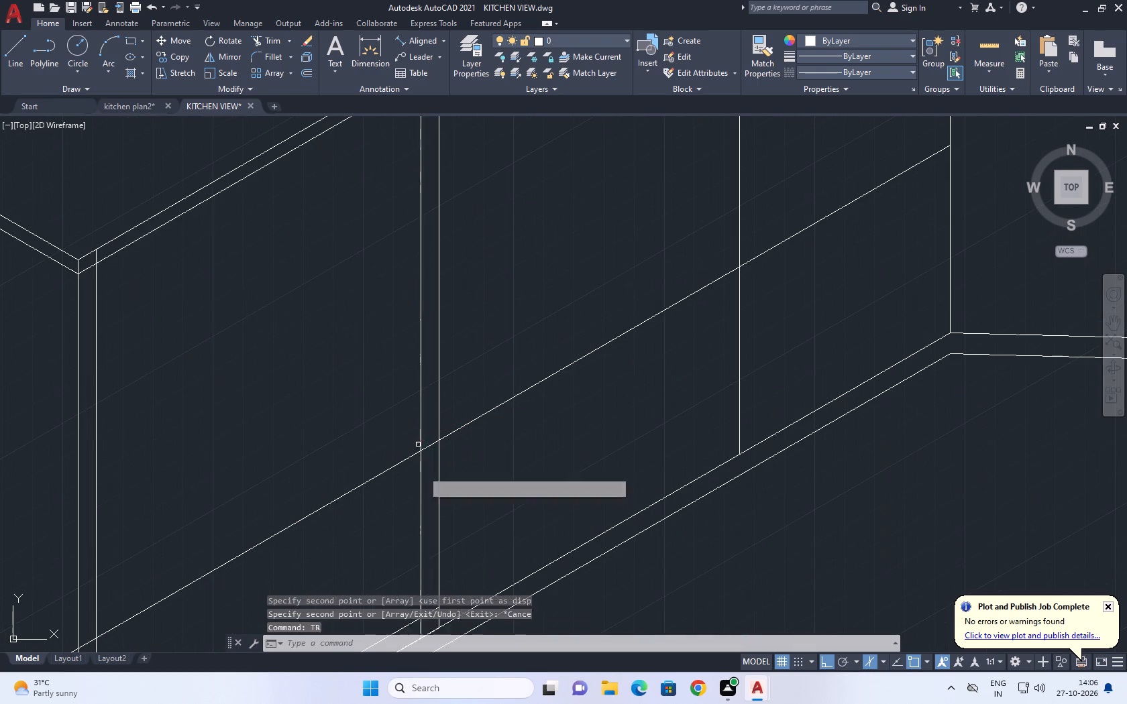
pyautogui.moveTo(481, 462); pyautogui.dragTo(515, 322, button='middle')
pyautogui.scroll(4, 446, 506)
pyautogui.click(470, 439)
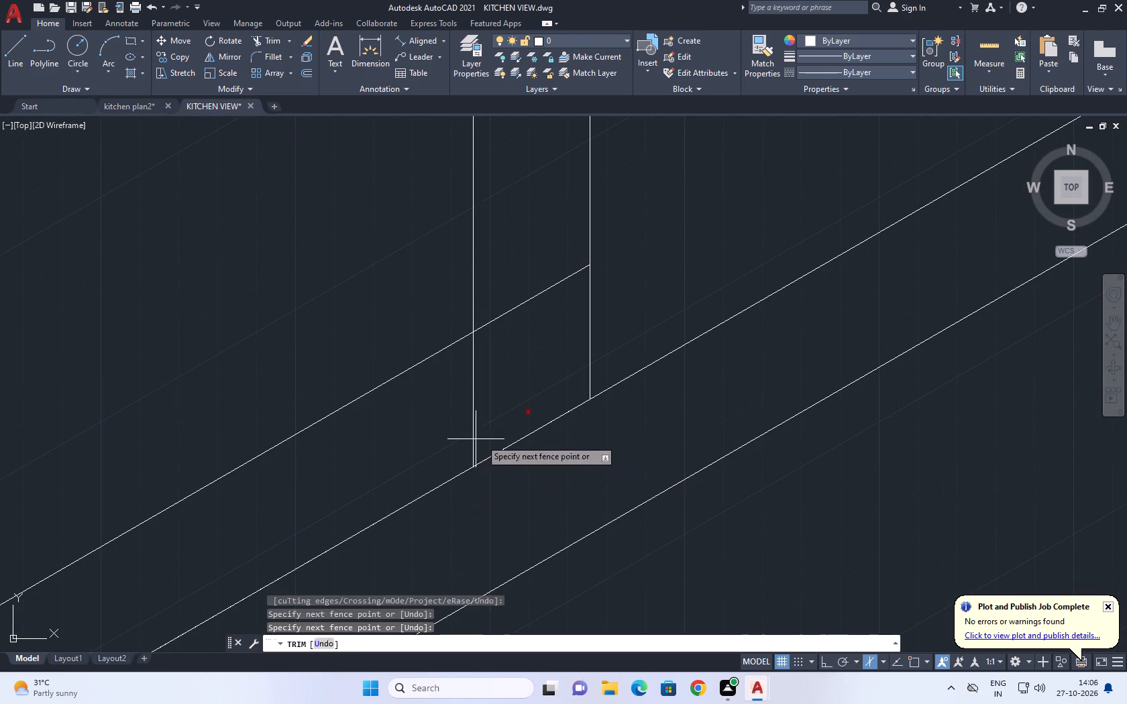
pyautogui.click(532, 269)
pyautogui.scroll(-7, 600, 337)
pyautogui.press('Escape')
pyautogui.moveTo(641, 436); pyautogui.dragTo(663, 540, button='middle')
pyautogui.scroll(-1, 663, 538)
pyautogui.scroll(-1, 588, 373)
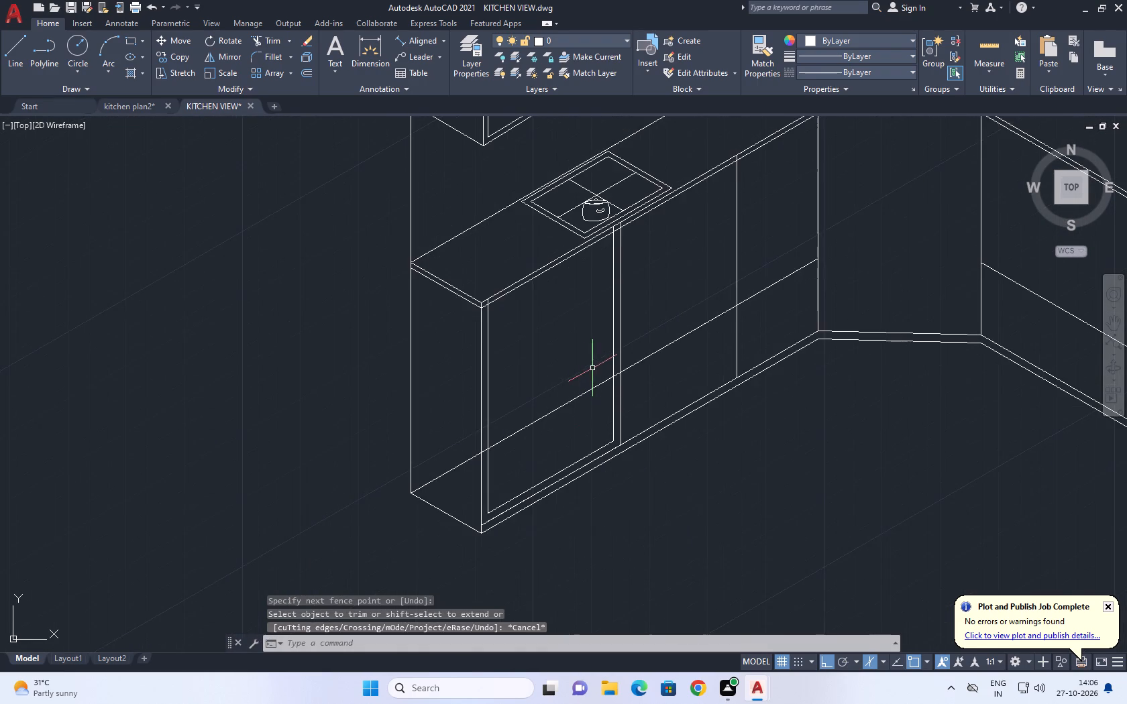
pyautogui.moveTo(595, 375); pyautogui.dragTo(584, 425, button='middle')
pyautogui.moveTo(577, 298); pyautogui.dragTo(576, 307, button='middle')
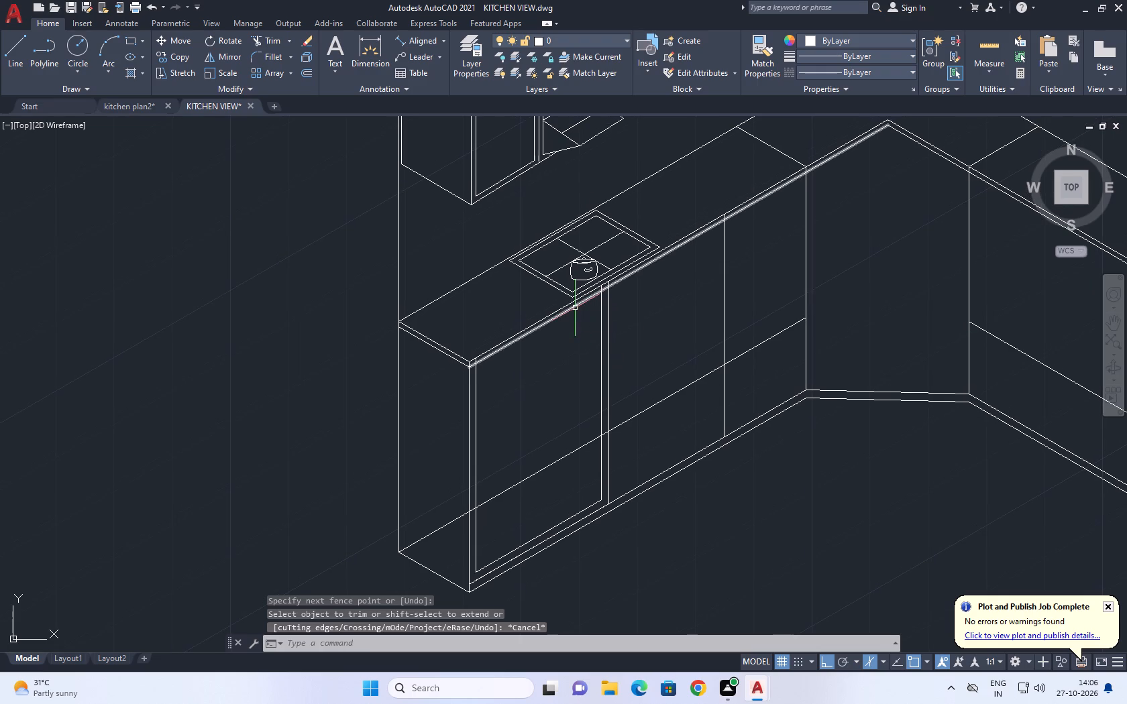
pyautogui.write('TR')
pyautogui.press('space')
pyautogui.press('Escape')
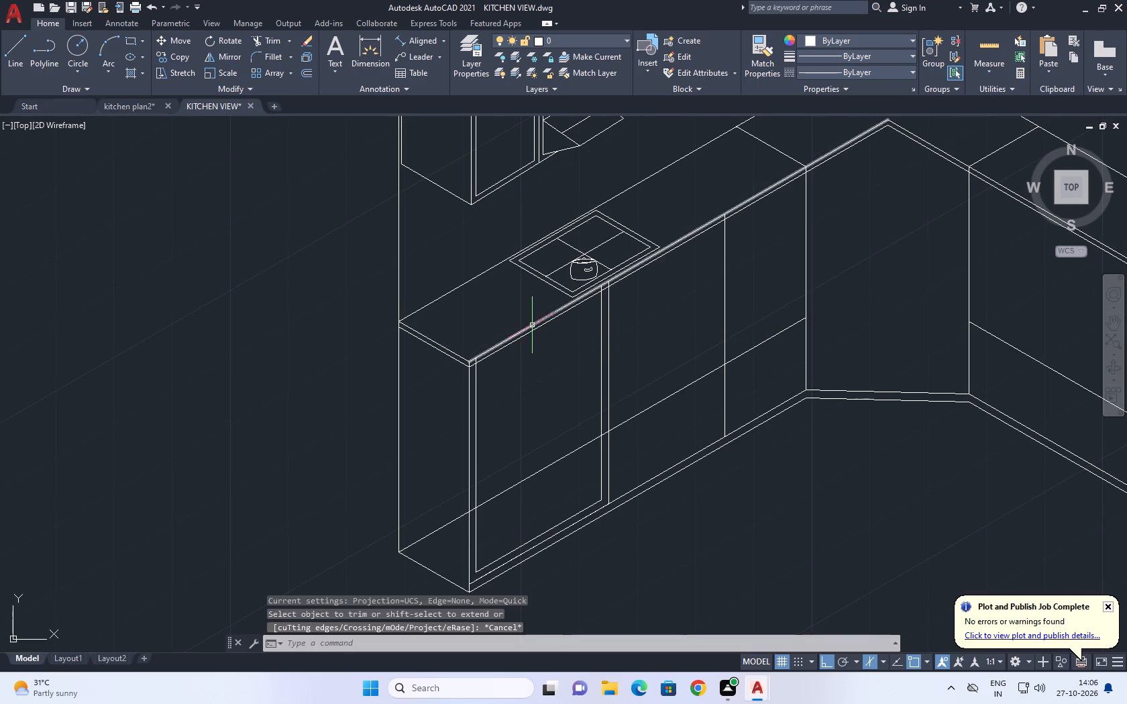
# Draw a line along the countertop's lower front edge from the inner open-end vertical to the copied divider.
pyautogui.moveTo(658, 345); pyautogui.dragTo(637, 362, button='middle')
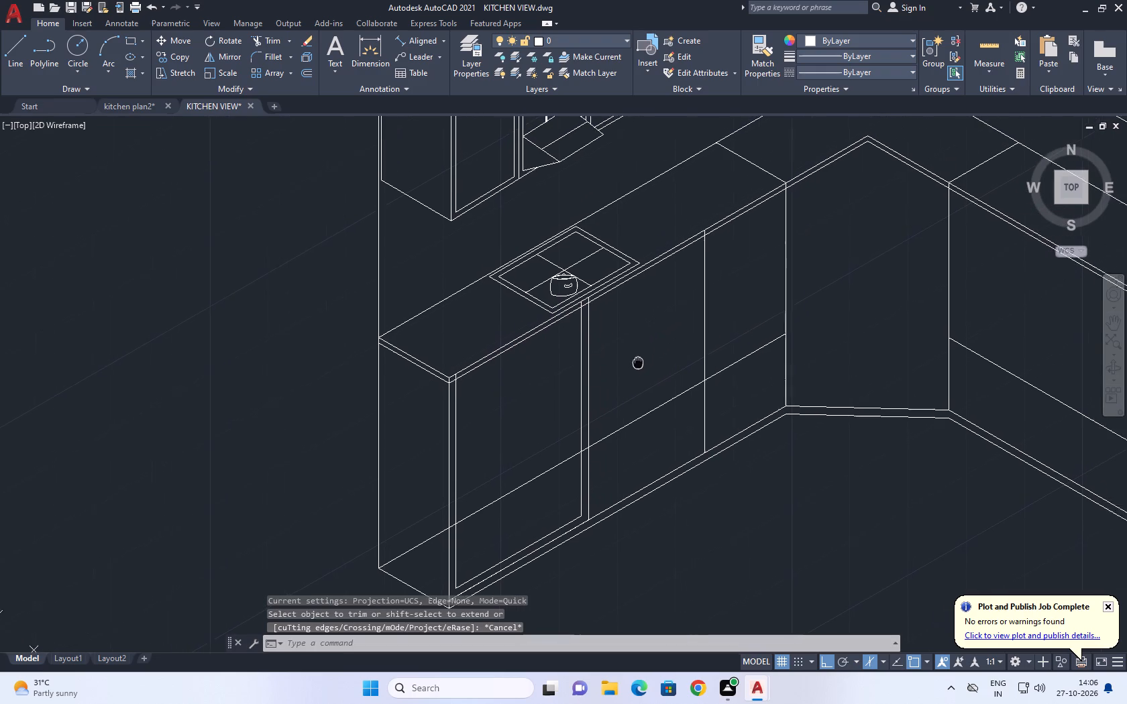
pyautogui.moveTo(637, 362); pyautogui.dragTo(610, 368, button='middle')
pyautogui.press('l')
pyautogui.press('space')
pyautogui.scroll(3, 439, 378)
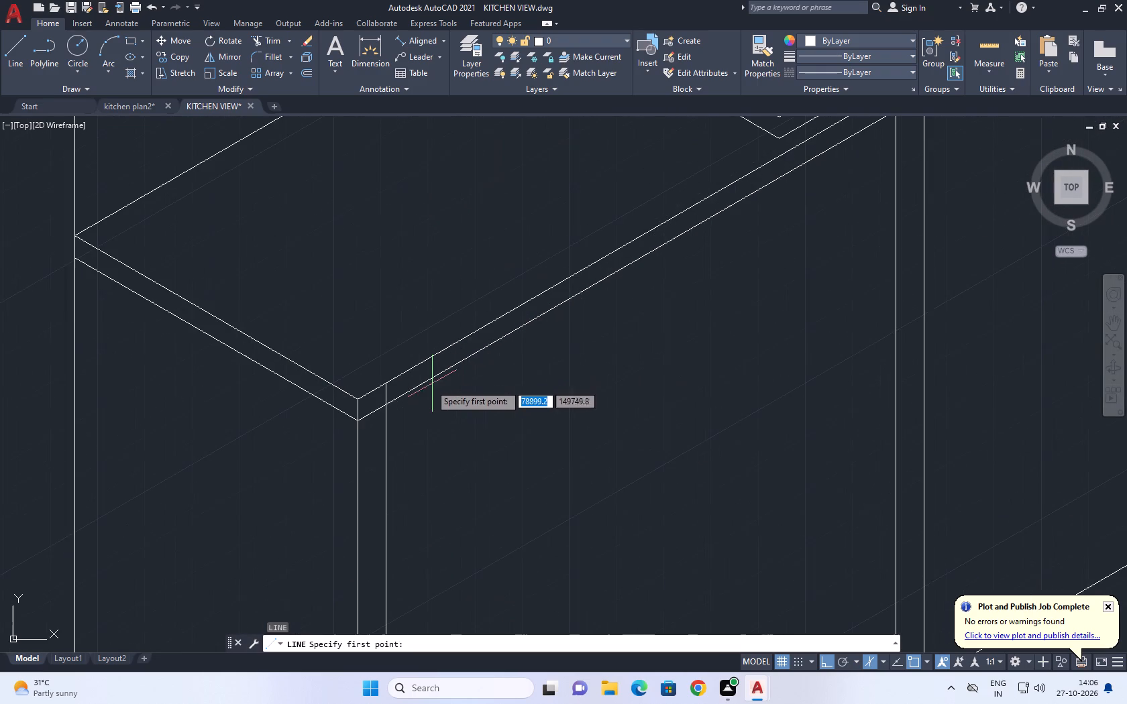
pyautogui.moveTo(383, 405); pyautogui.dragTo(392, 405)
pyautogui.moveTo(676, 270); pyautogui.dragTo(537, 477, button='middle')
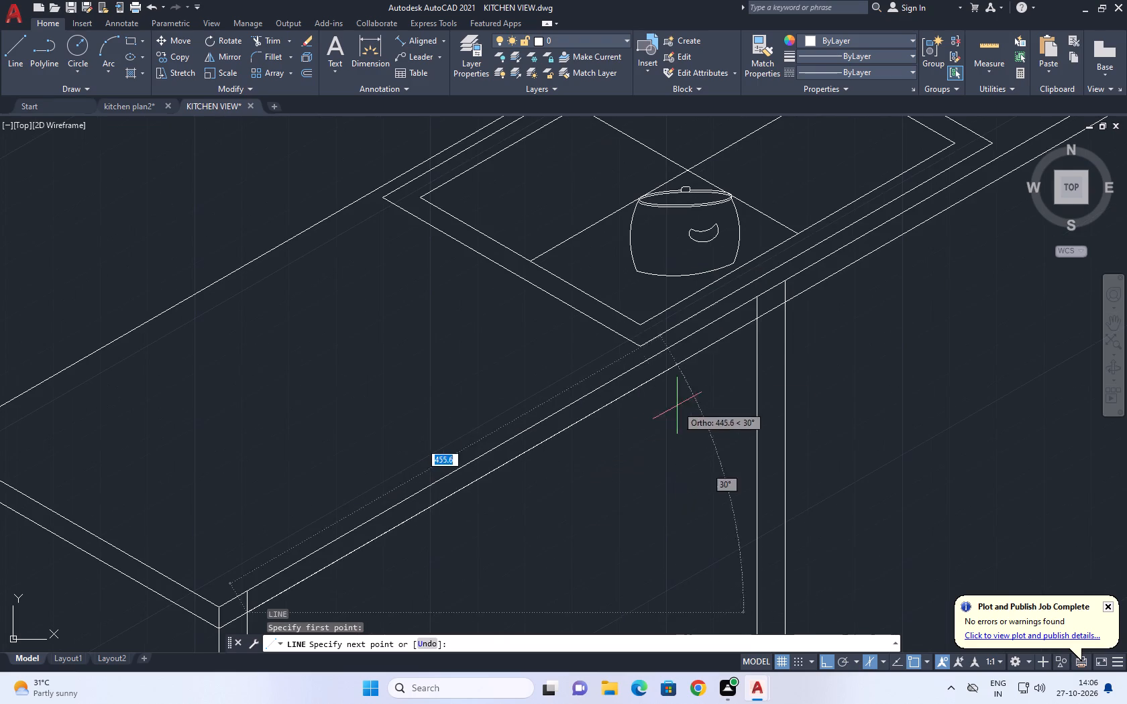
pyautogui.click(757, 319)
pyautogui.press('Escape')
# Copy the line under the countertop edge 50 units straight down as the door frame's top.
pyautogui.click(749, 326)
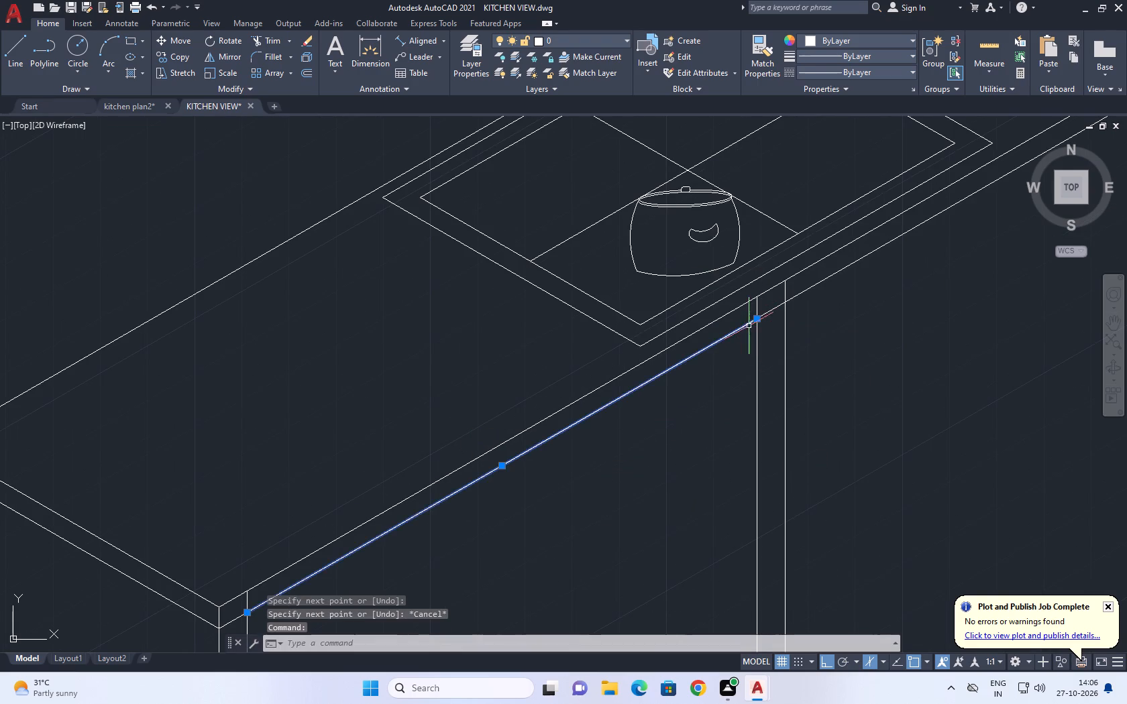
pyautogui.moveTo(759, 367); pyautogui.dragTo(762, 302, button='middle')
pyautogui.write('CO')
pyautogui.press('space')
pyautogui.click(727, 282)
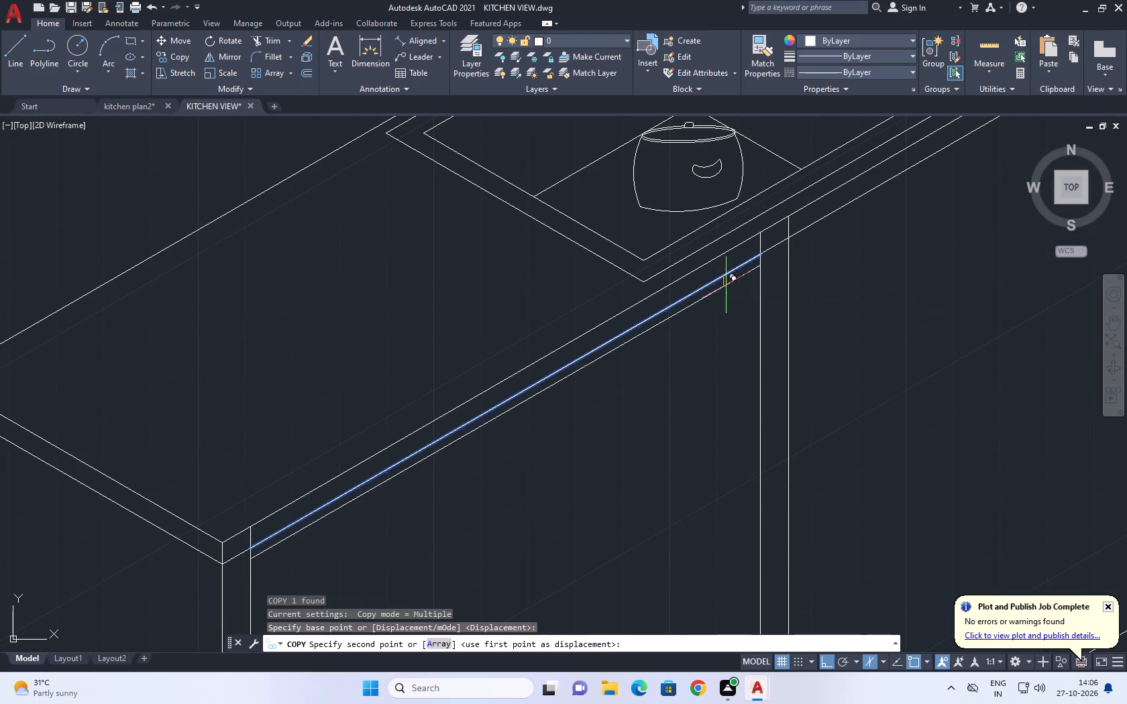
pyautogui.moveTo(731, 423); pyautogui.dragTo(729, 336, button='middle')
pyautogui.write('50')
pyautogui.press('Return')
pyautogui.press('Escape')
# Trim the inner vertical edge and the lower countertop line above the frame's top line at the open end.
pyautogui.moveTo(733, 364); pyautogui.dragTo(794, 434, button='middle')
pyautogui.press('t')
pyautogui.press('r')
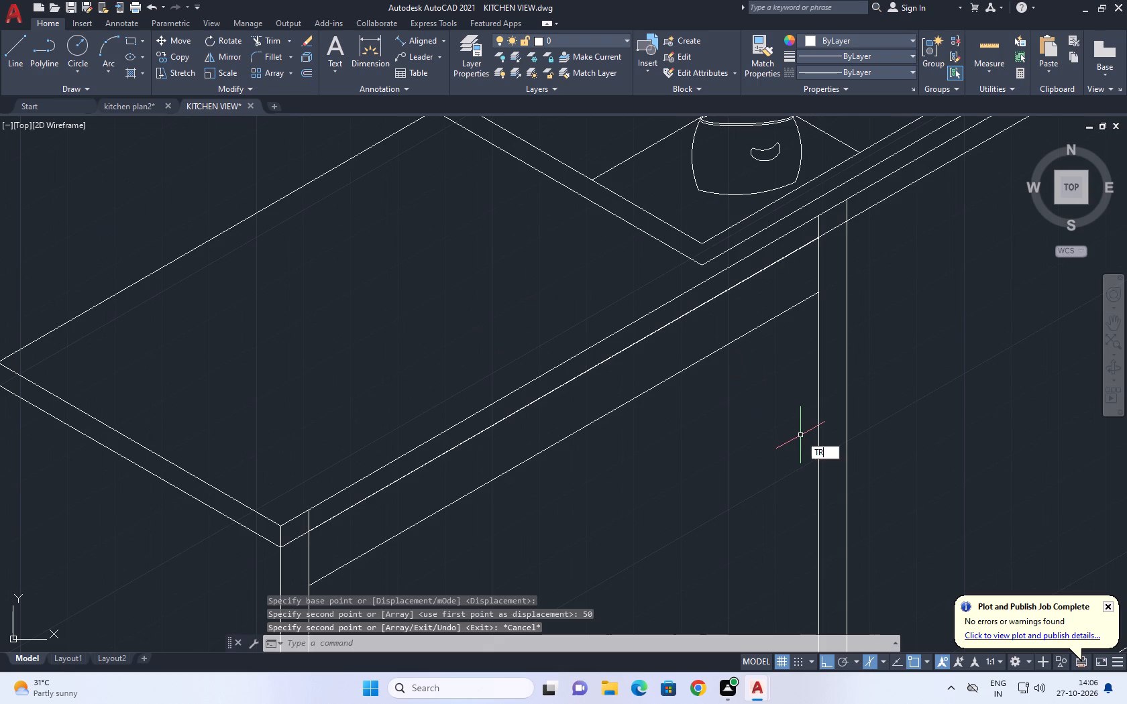
pyautogui.press('space')
pyautogui.moveTo(375, 482); pyautogui.dragTo(445, 333, button='middle')
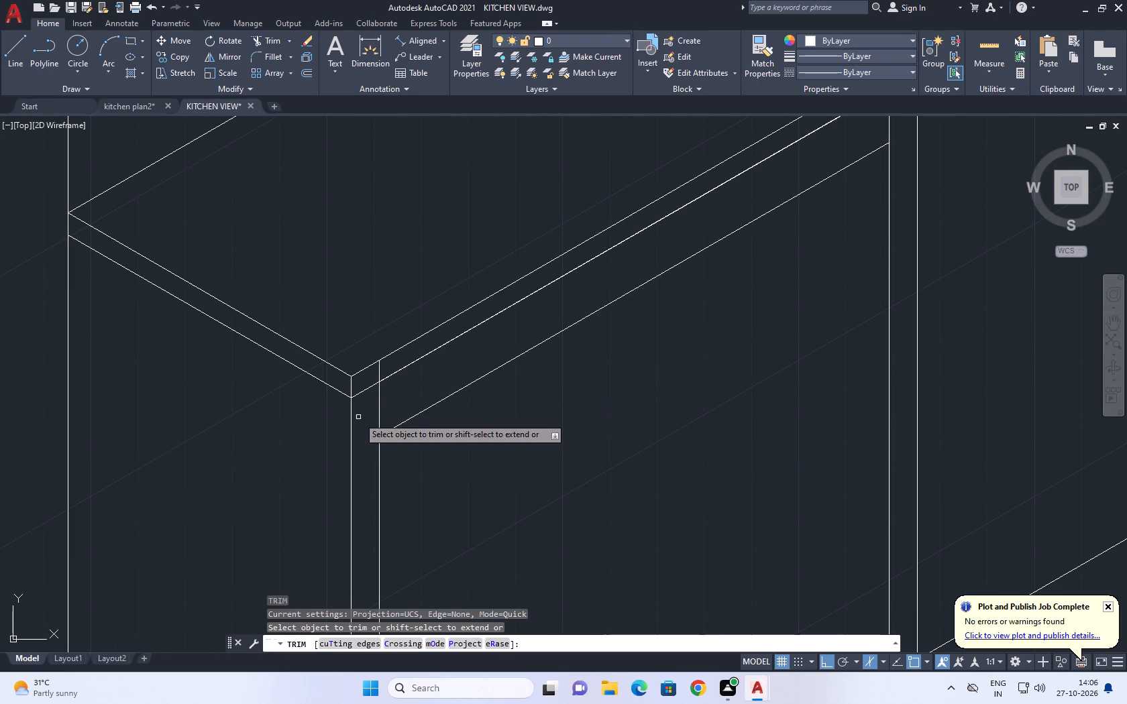
pyautogui.click(371, 414)
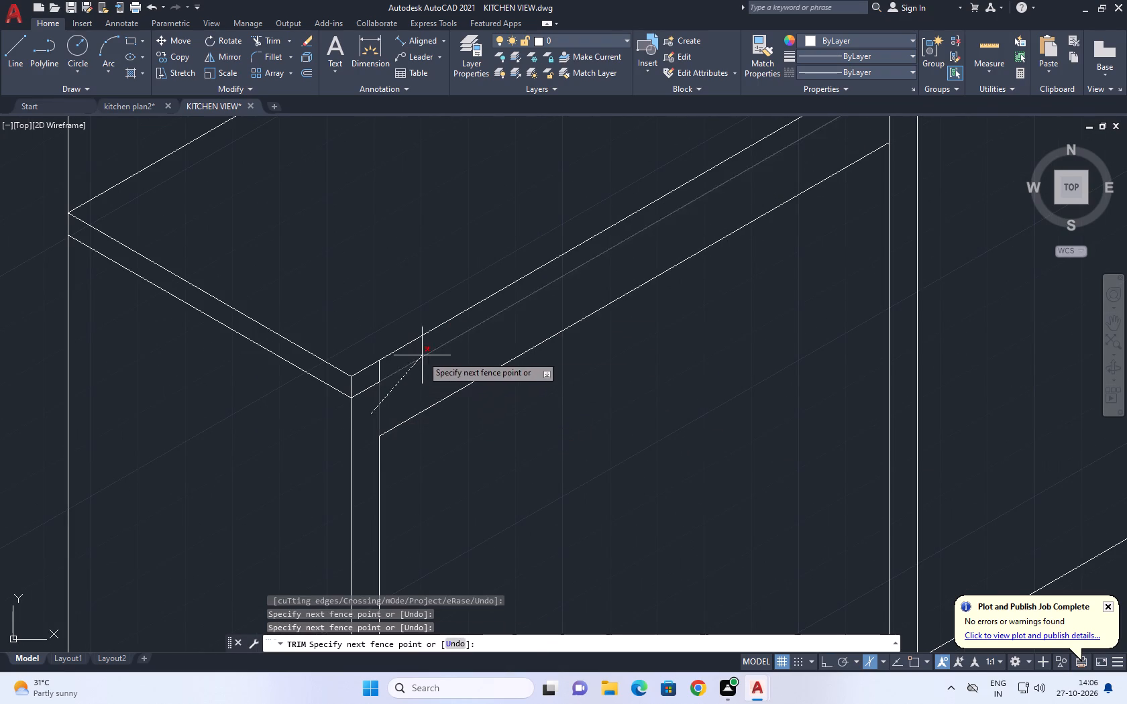
pyautogui.click(422, 355)
pyautogui.click(384, 373)
pyautogui.click(371, 387)
pyautogui.scroll(-2, 419, 370)
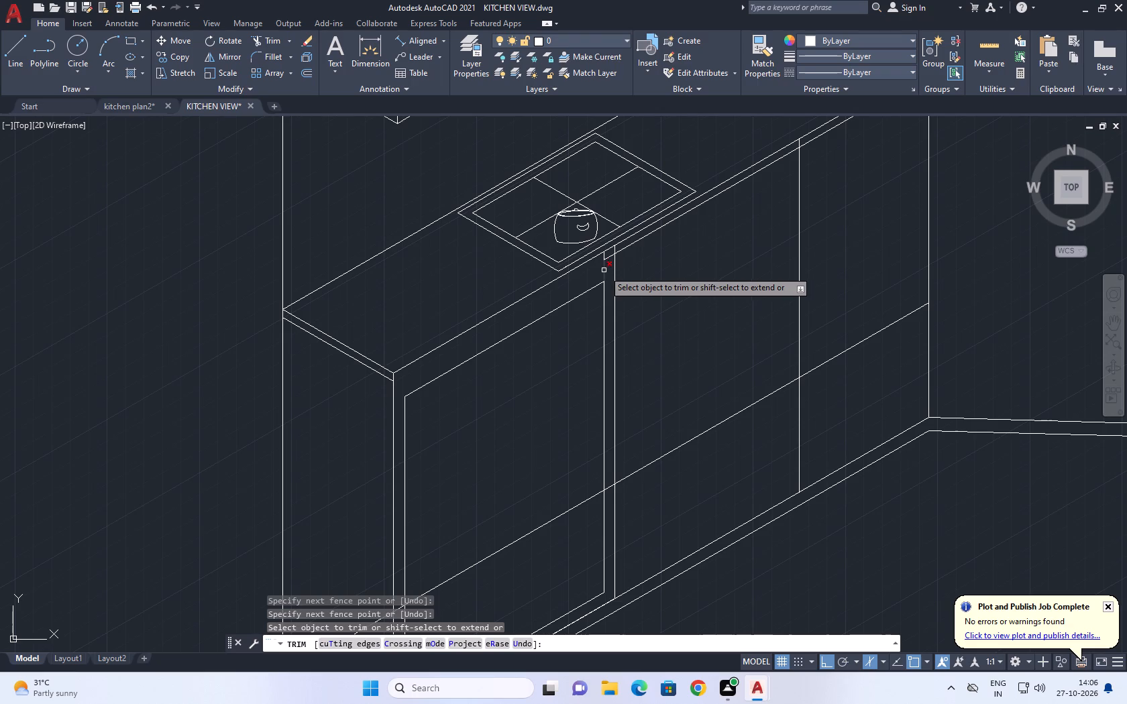
pyautogui.press('Escape')
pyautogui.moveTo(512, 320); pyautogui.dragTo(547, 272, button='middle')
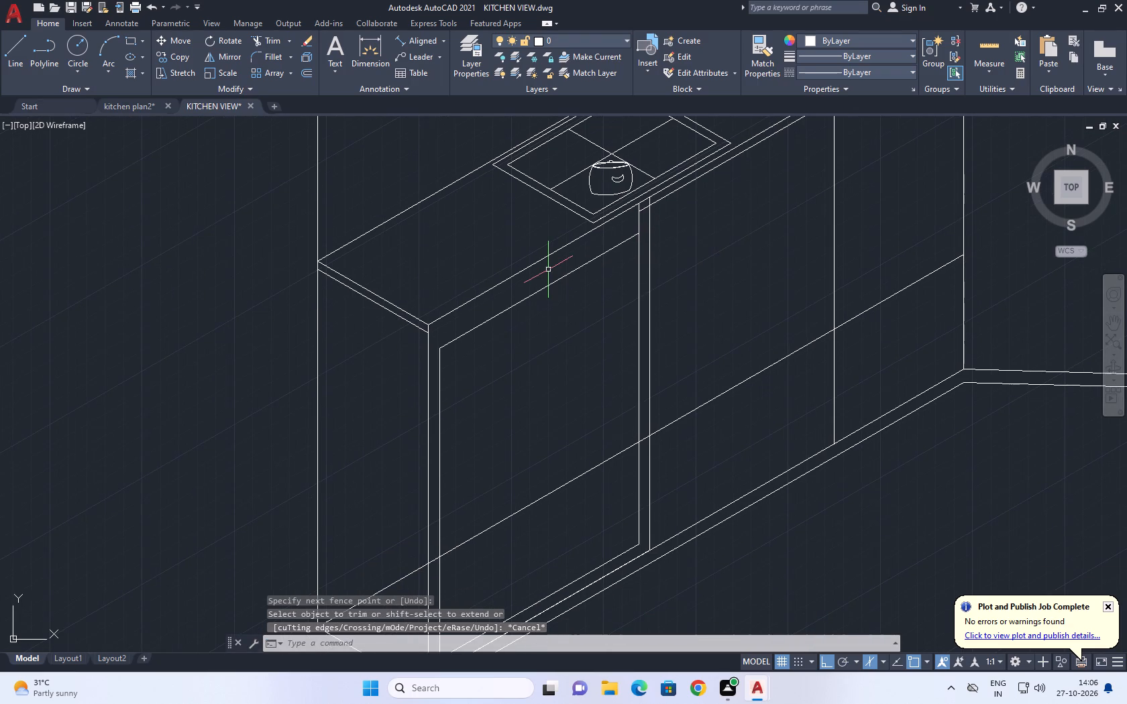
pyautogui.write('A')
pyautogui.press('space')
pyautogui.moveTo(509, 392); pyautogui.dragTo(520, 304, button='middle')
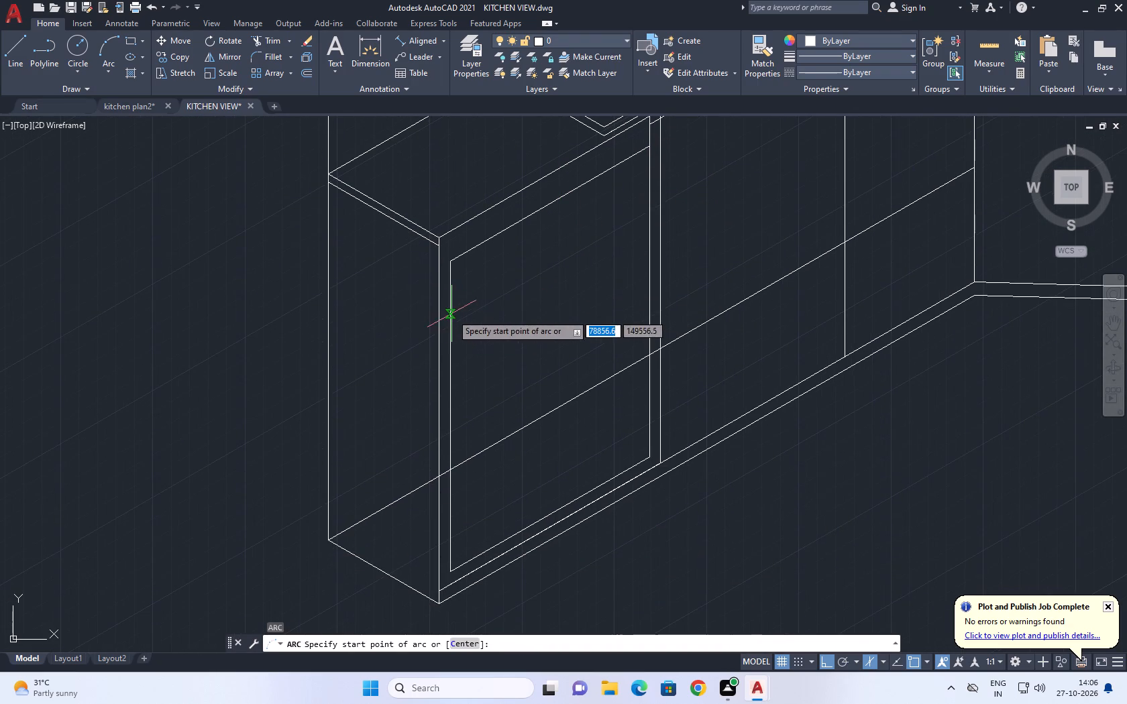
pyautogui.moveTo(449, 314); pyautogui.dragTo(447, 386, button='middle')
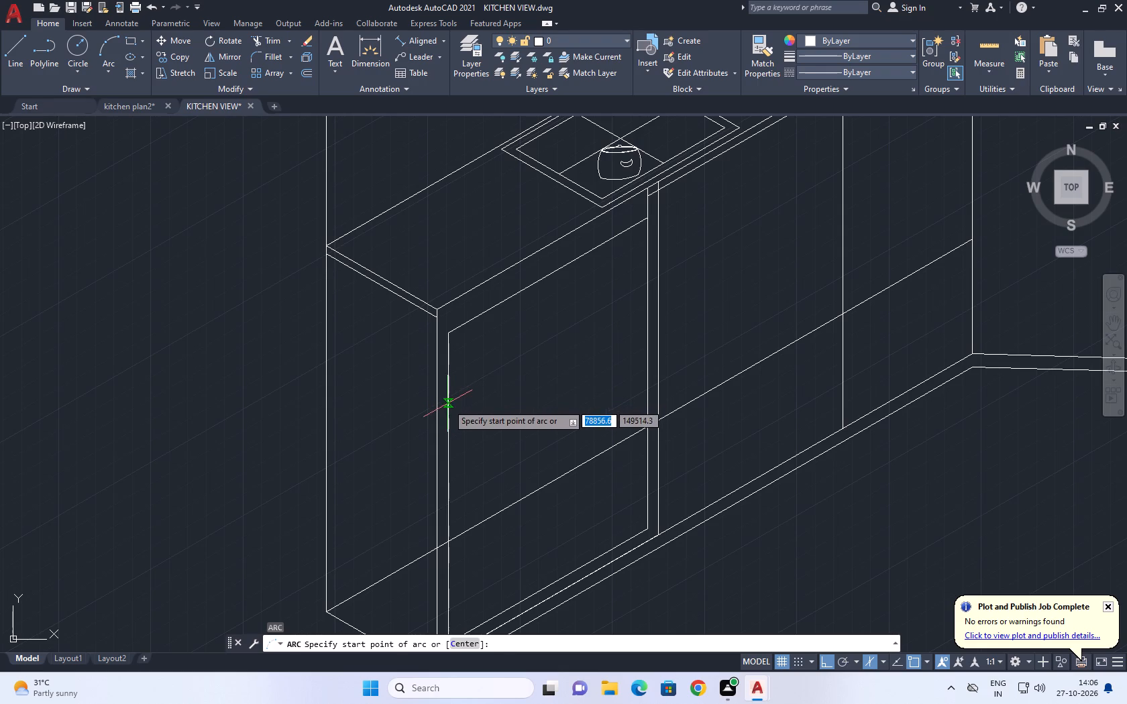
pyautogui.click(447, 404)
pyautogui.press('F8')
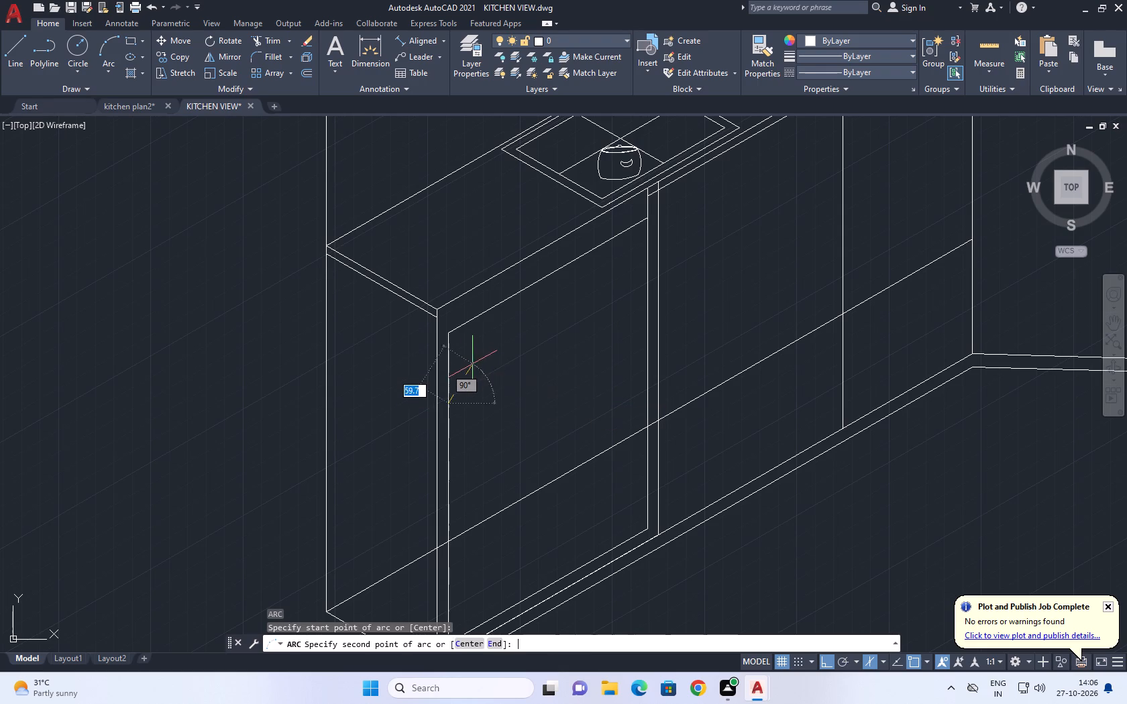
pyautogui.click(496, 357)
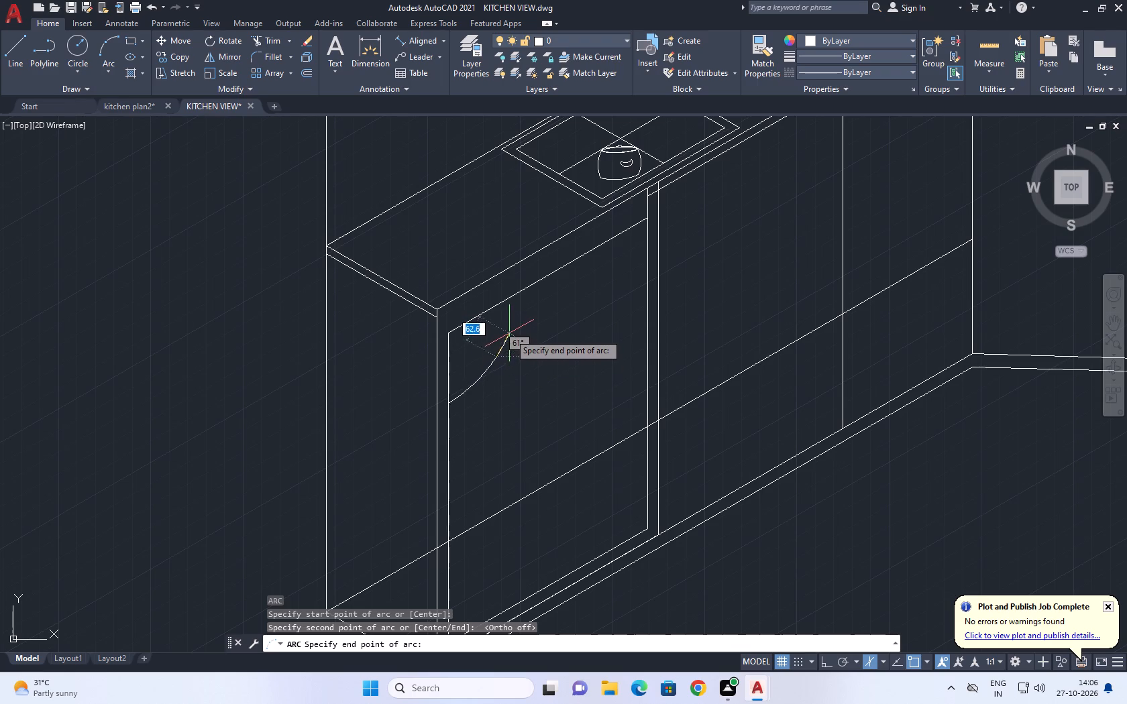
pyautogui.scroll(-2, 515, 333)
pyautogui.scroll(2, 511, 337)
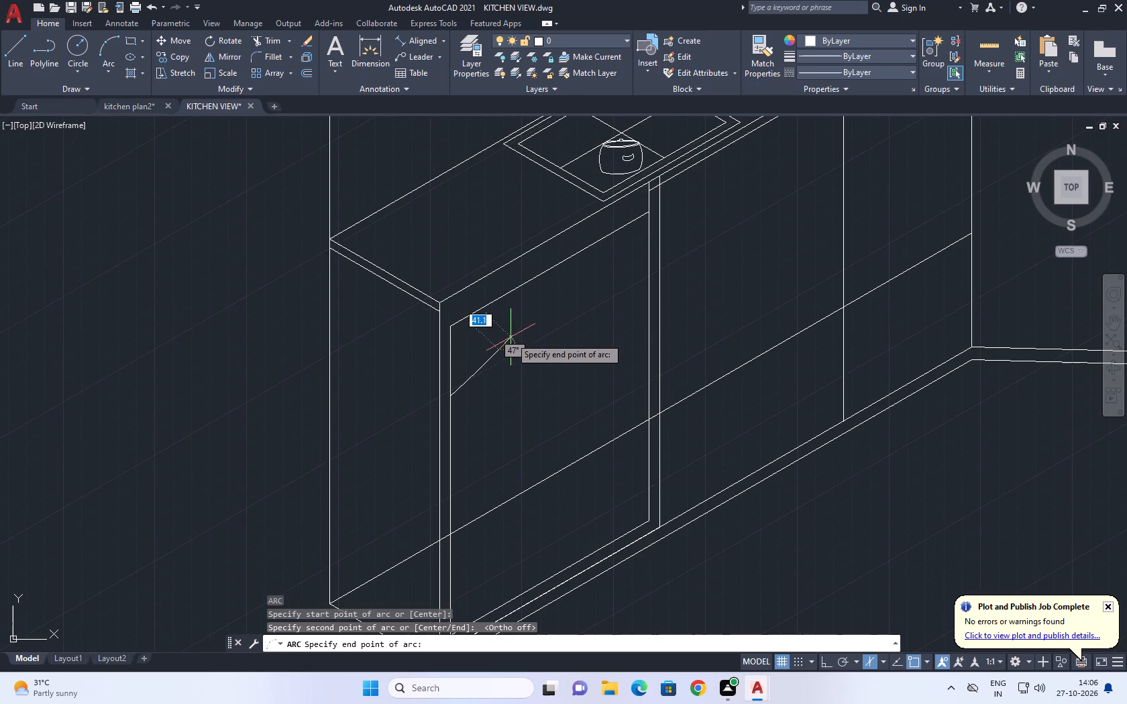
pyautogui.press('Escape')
# Move the pair of divider lines about 107 units along the base line toward the cabinet's open end.
pyautogui.scroll(-2, 546, 337)
pyautogui.moveTo(580, 343); pyautogui.dragTo(509, 343, button='middle')
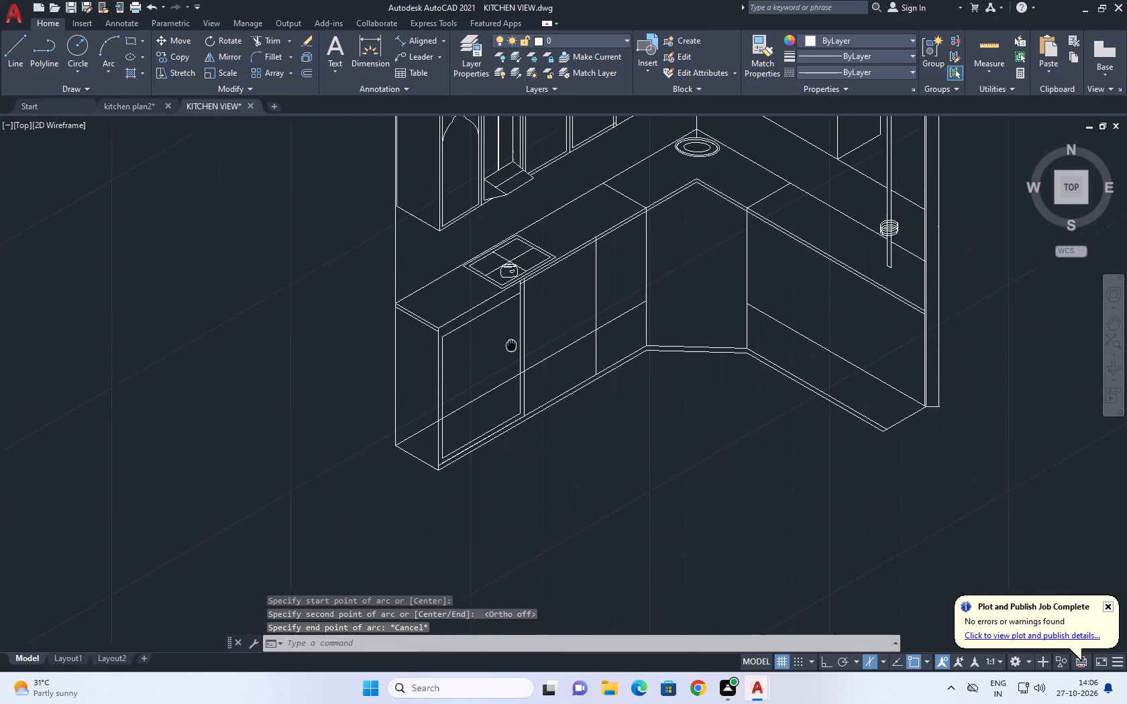
pyautogui.moveTo(509, 343); pyautogui.dragTo(554, 339, button='middle')
pyautogui.middleClick(556, 341)
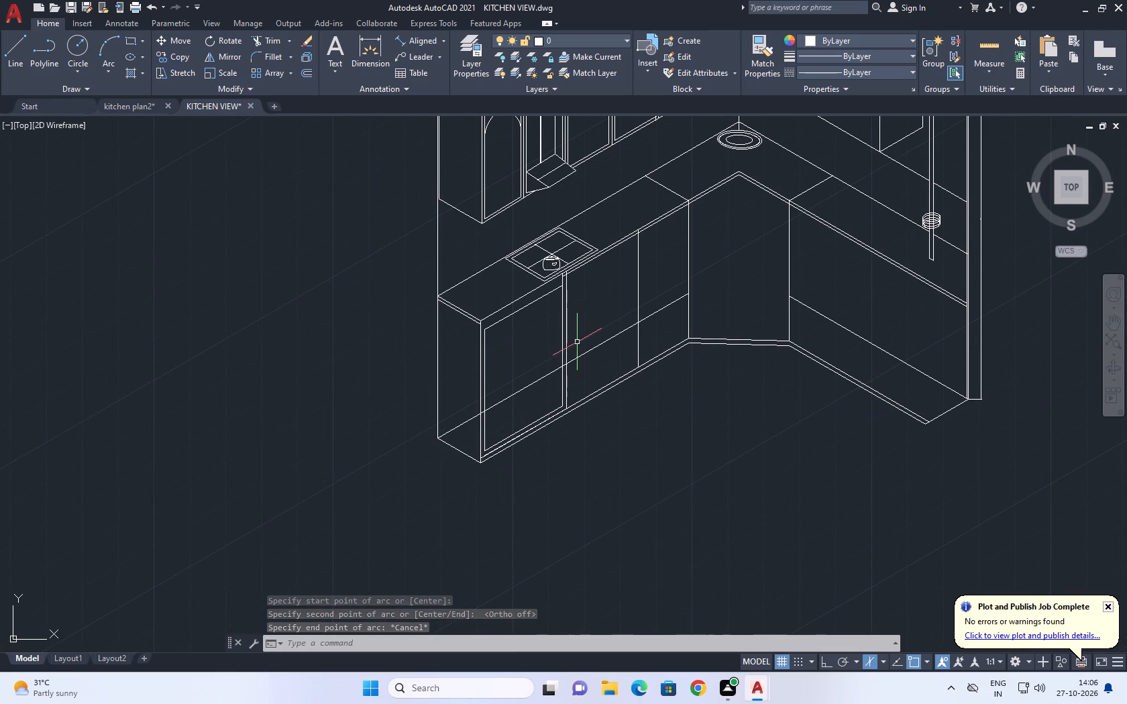
pyautogui.moveTo(557, 322); pyautogui.dragTo(572, 298, button='middle')
pyautogui.moveTo(596, 283); pyautogui.dragTo(589, 288)
pyautogui.click(547, 315)
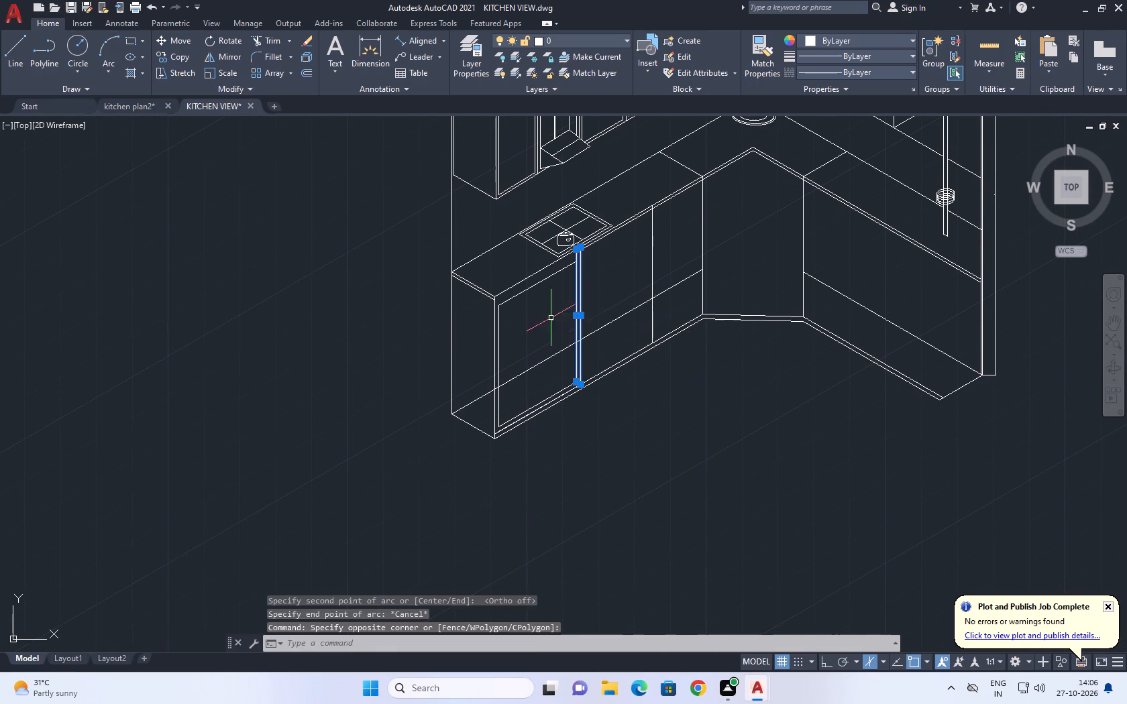
pyautogui.moveTo(579, 319); pyautogui.dragTo(611, 292, button='middle')
pyautogui.scroll(3, 611, 292)
pyautogui.moveTo(694, 292); pyautogui.dragTo(739, 228, button='middle')
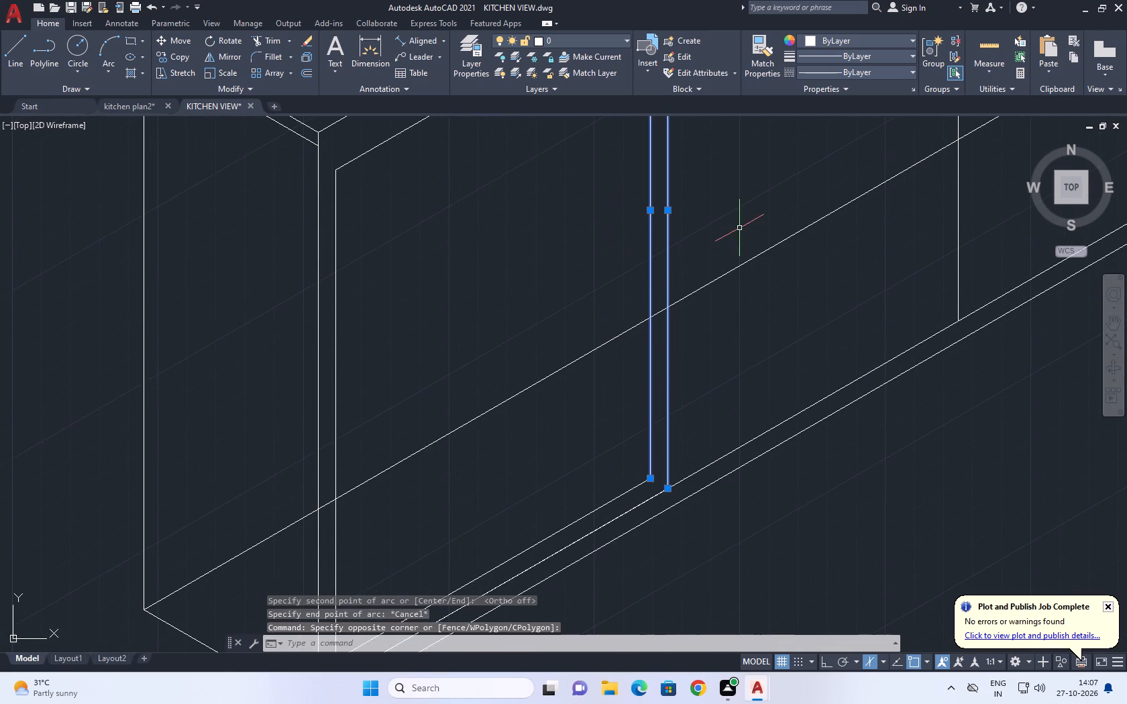
pyautogui.write('M')
pyautogui.press('space')
pyautogui.scroll(-3, 739, 228)
pyautogui.scroll(3, 729, 316)
pyautogui.click(710, 272)
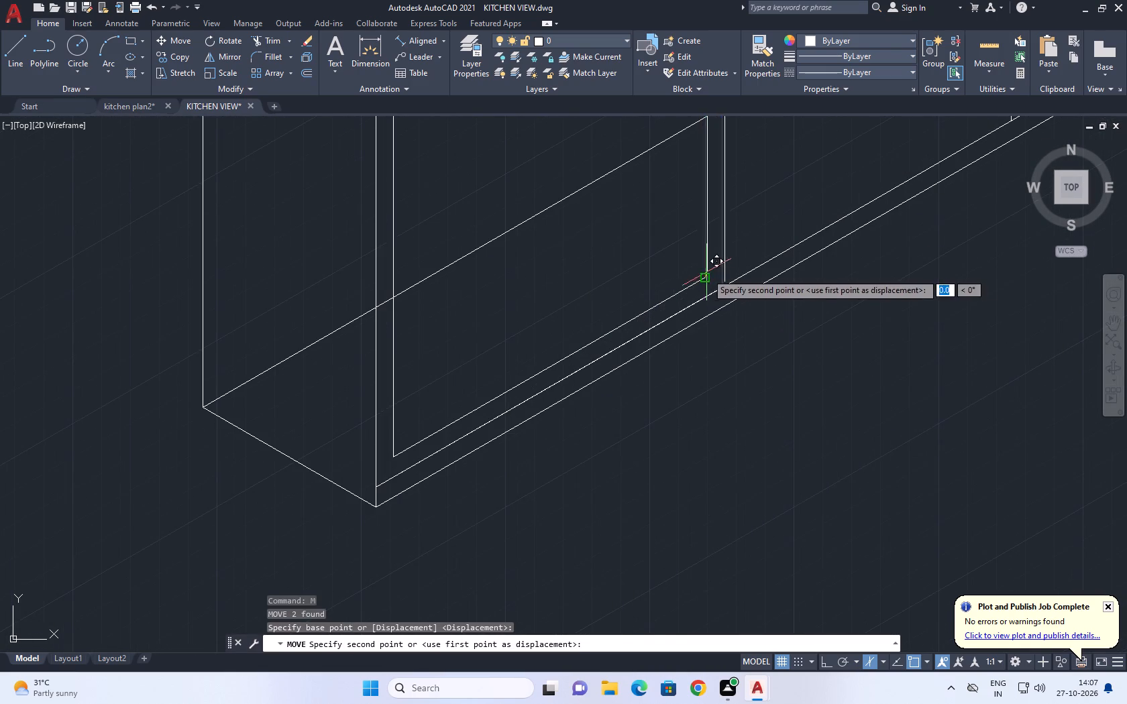
pyautogui.press('F5')
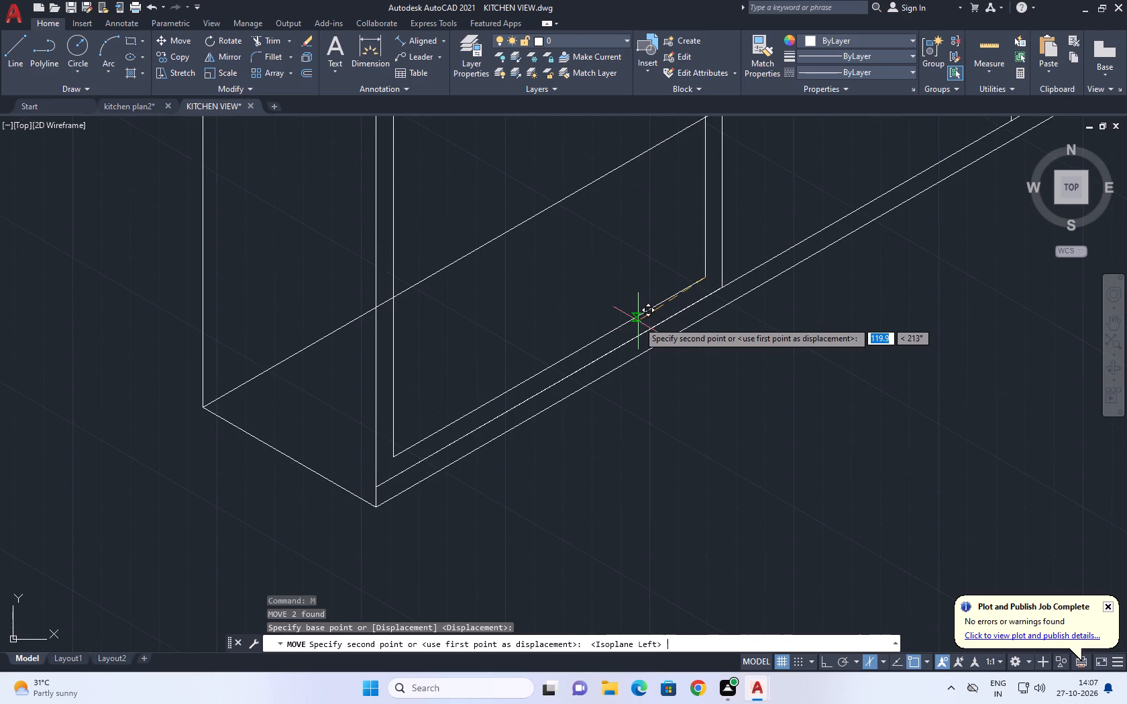
pyautogui.press('F8')
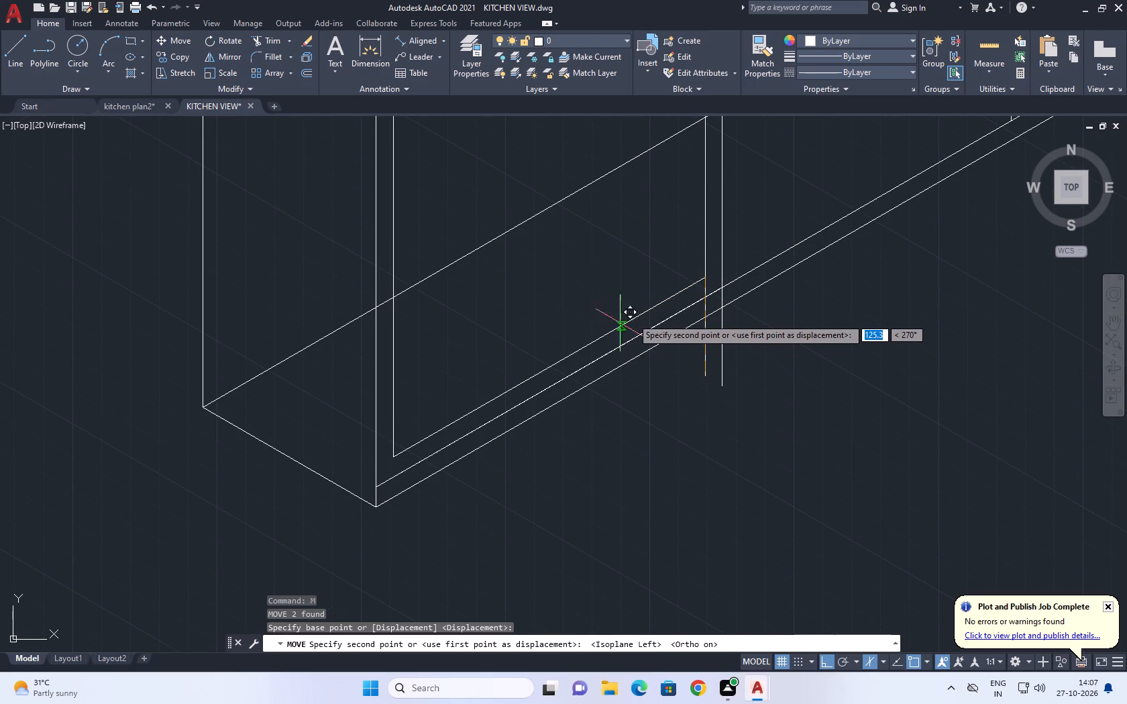
pyautogui.press('F5')
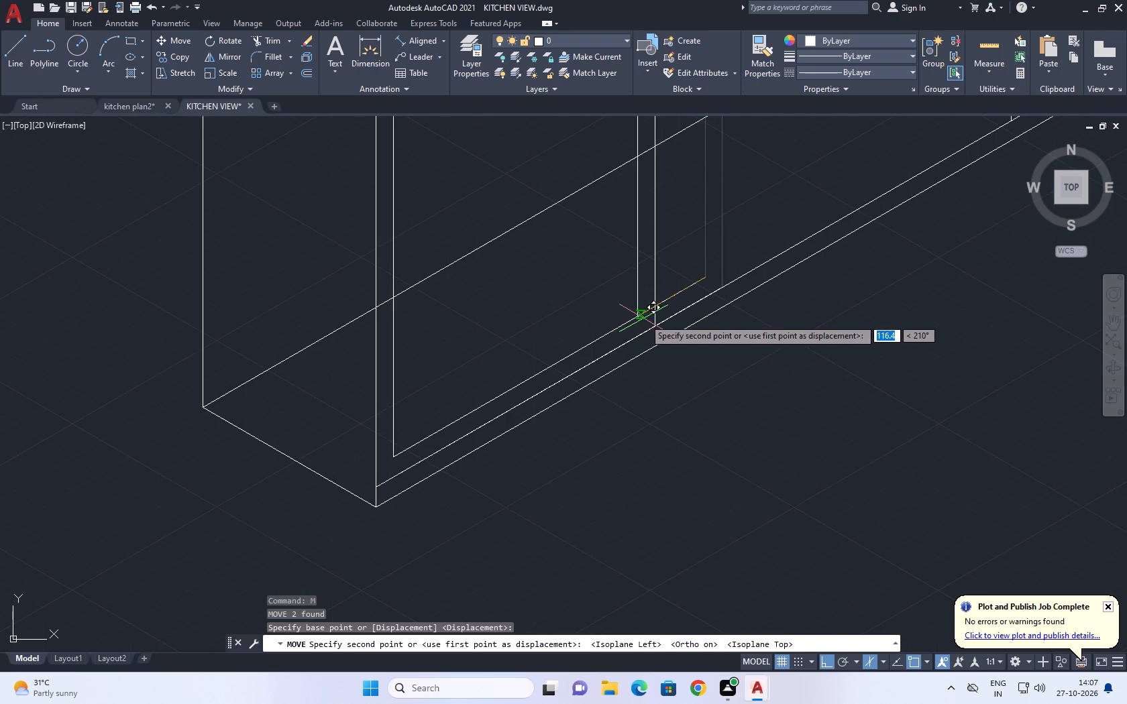
pyautogui.click(646, 318)
# Trim the door frame's bottom line where it extends past the moved inner divider line.
pyautogui.moveTo(707, 287); pyautogui.dragTo(635, 342, button='middle')
pyautogui.press('t')
pyautogui.press('r')
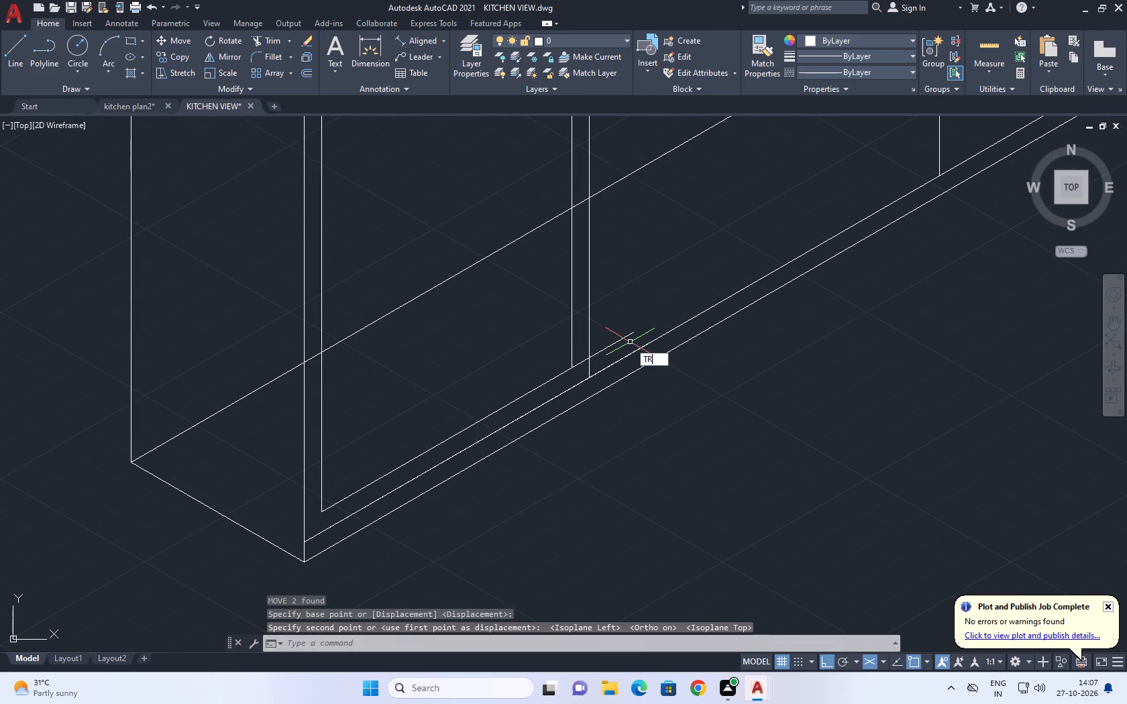
pyautogui.press('space')
pyautogui.click(612, 336)
pyautogui.click(612, 347)
pyautogui.scroll(2, 582, 362)
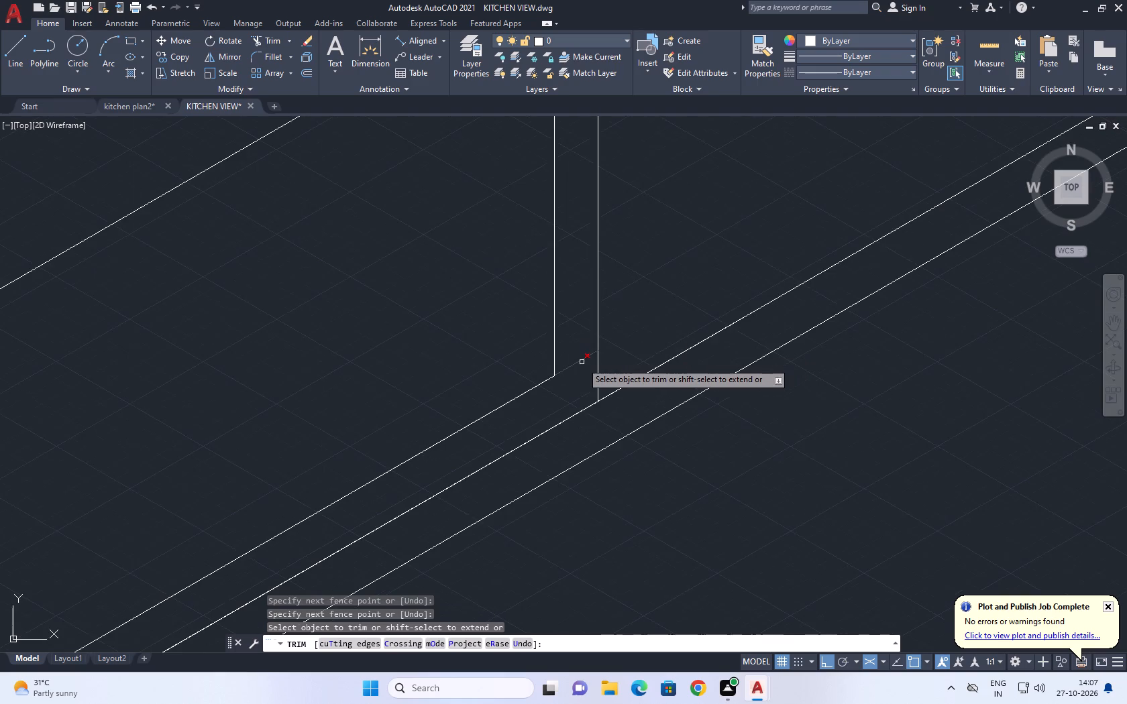
pyautogui.click(582, 362)
pyautogui.scroll(-6, 602, 347)
pyautogui.press('Escape')
# Shorten the door frame's top line so that it ends on the moved inner divider line.
pyautogui.moveTo(698, 298); pyautogui.dragTo(639, 377, button='middle')
pyautogui.scroll(-1, 639, 379)
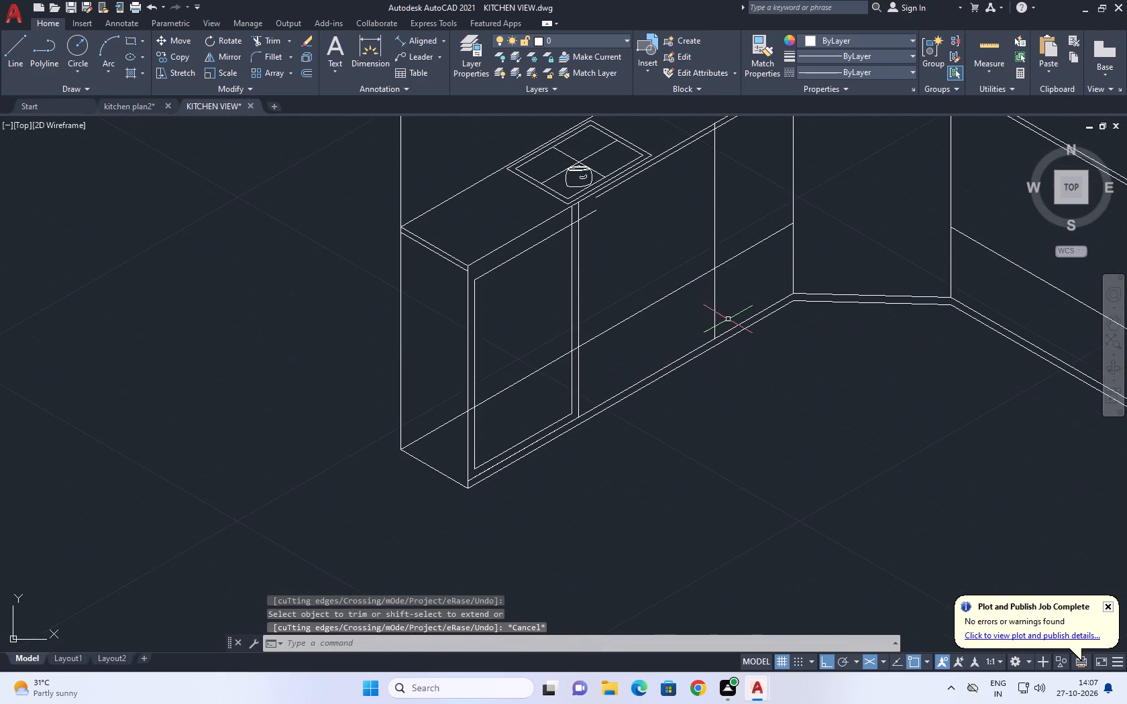
pyautogui.moveTo(728, 318); pyautogui.dragTo(707, 327, button='middle')
pyautogui.scroll(3, 569, 221)
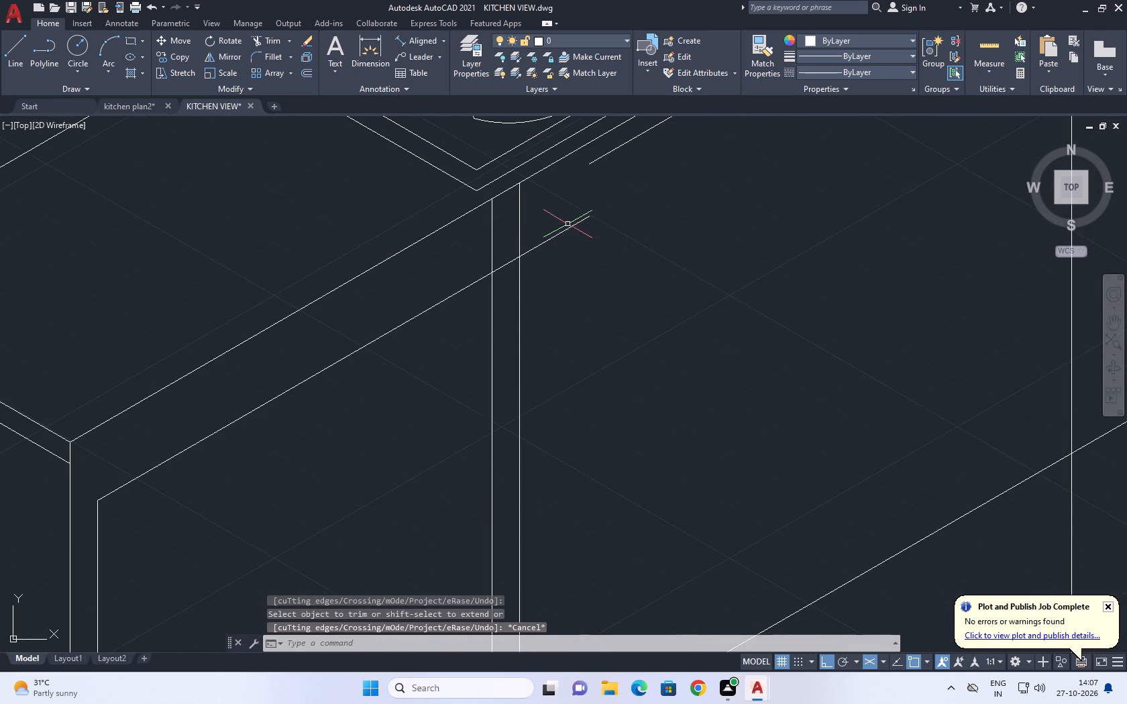
pyautogui.click(568, 224)
pyautogui.click(564, 243)
pyautogui.click(590, 217)
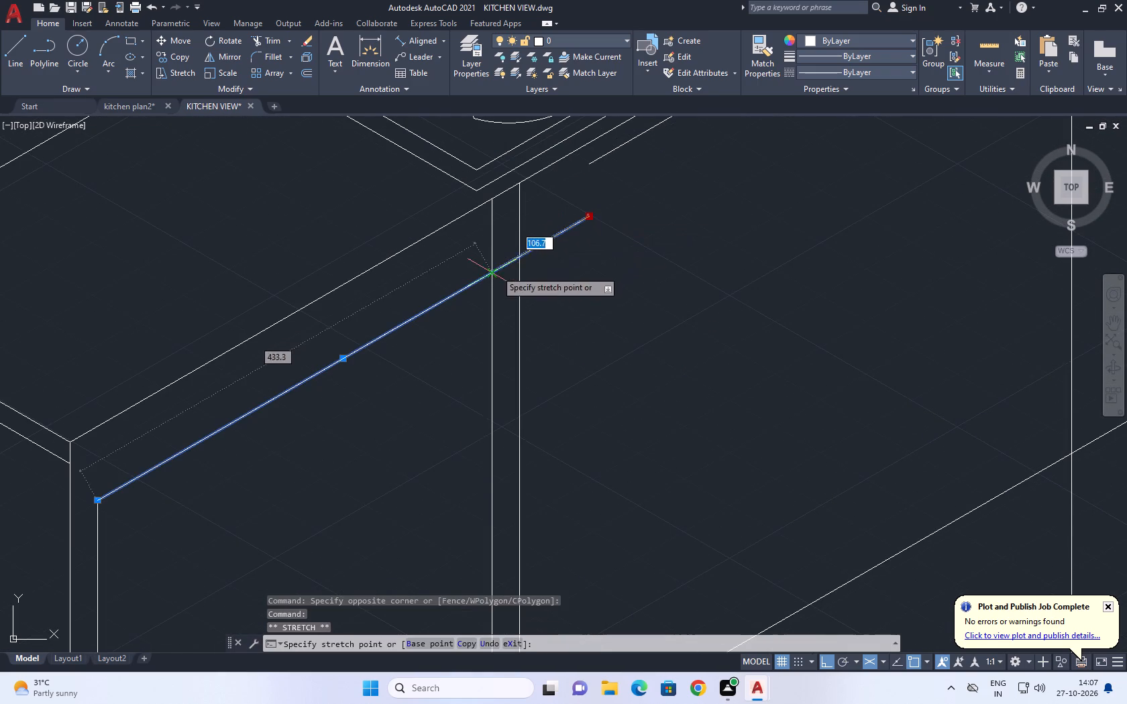
pyautogui.click(496, 270)
pyautogui.press('Escape')
# Extend the line beneath the countertop's front edge to meet the moved outer divider line.
pyautogui.moveTo(582, 213); pyautogui.dragTo(543, 335, button='middle')
pyautogui.scroll(-1, 543, 335)
pyautogui.press('e')
pyautogui.press('x')
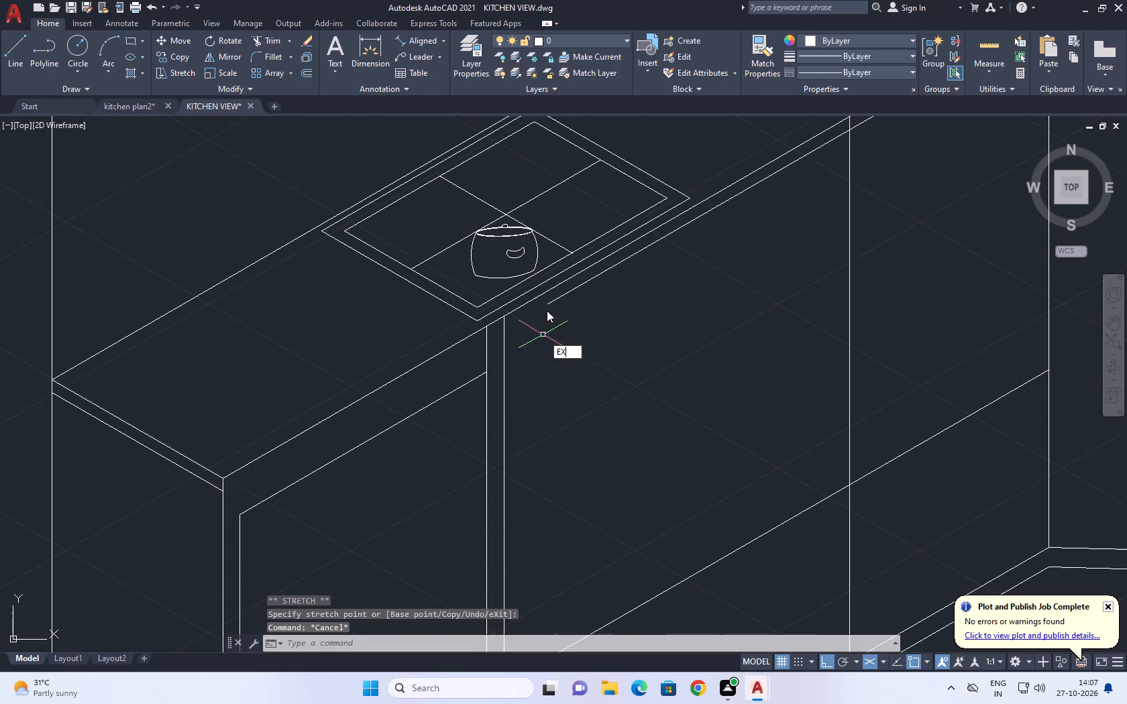
pyautogui.press('space')
pyautogui.click(555, 295)
pyautogui.click(551, 306)
pyautogui.press('Escape')
# Trim the inner divider line above the door frame's top line.
pyautogui.moveTo(504, 340); pyautogui.dragTo(561, 361, button='middle')
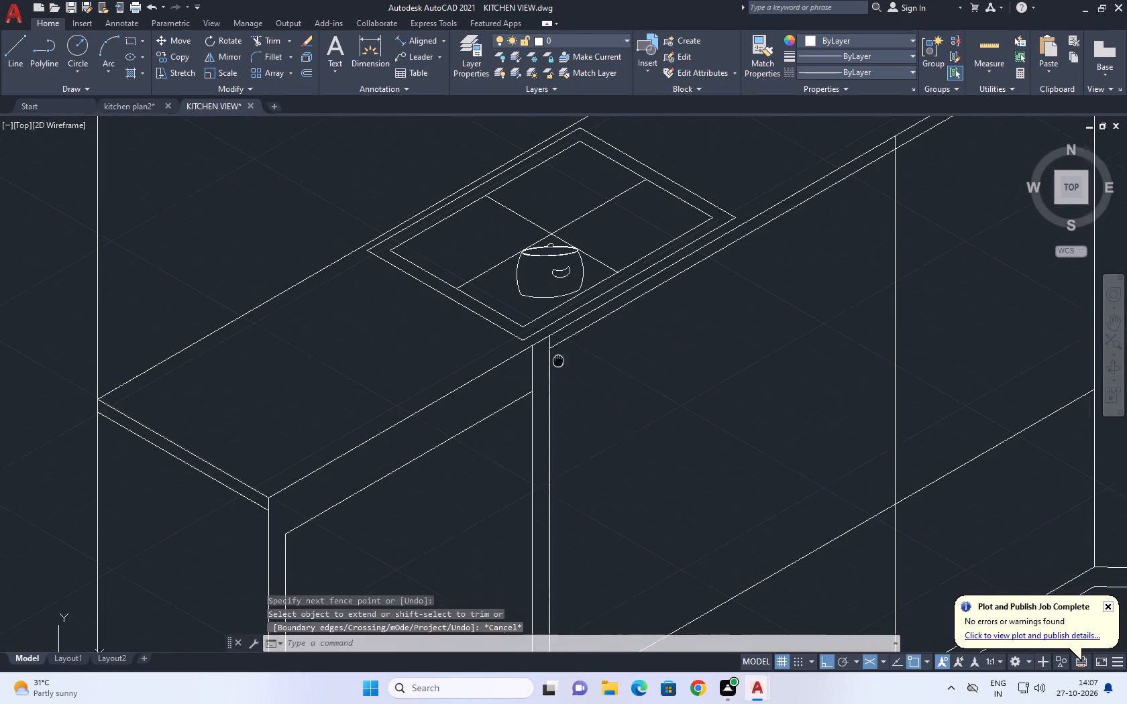
pyautogui.moveTo(561, 361); pyautogui.dragTo(562, 360, button='middle')
pyautogui.write('TR')
pyautogui.press('space')
pyautogui.click(543, 368)
pyautogui.press('Escape')
# Trim the diagonal floor line where it crosses the door opening and both frame uprights.
pyautogui.scroll(-1, 591, 354)
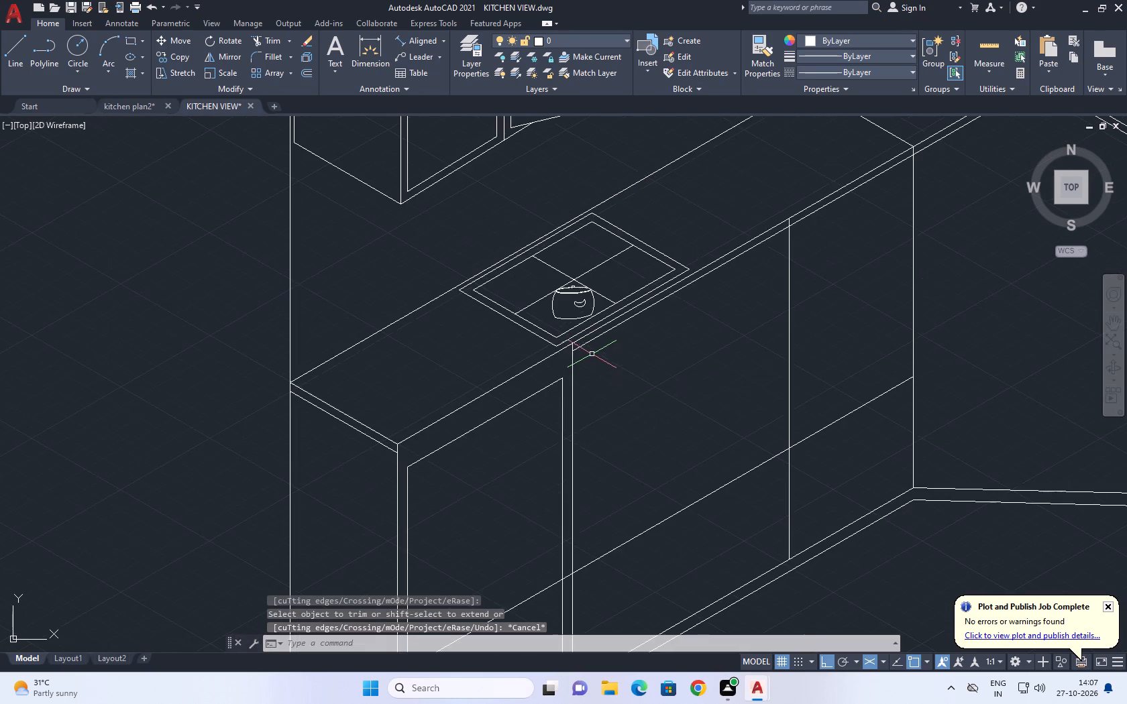
pyautogui.moveTo(598, 377); pyautogui.dragTo(635, 219, button='middle')
pyautogui.moveTo(585, 400); pyautogui.dragTo(612, 318, button='middle')
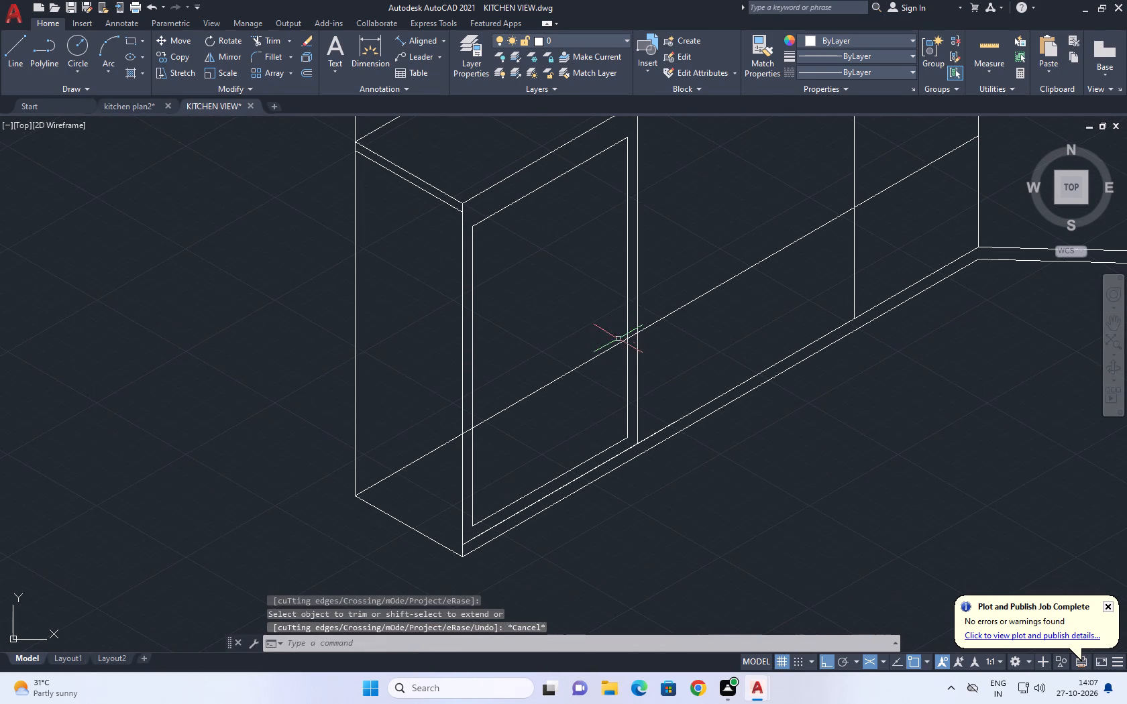
pyautogui.write('TR')
pyautogui.press('space')
pyautogui.click(570, 373)
pyautogui.press('Escape')
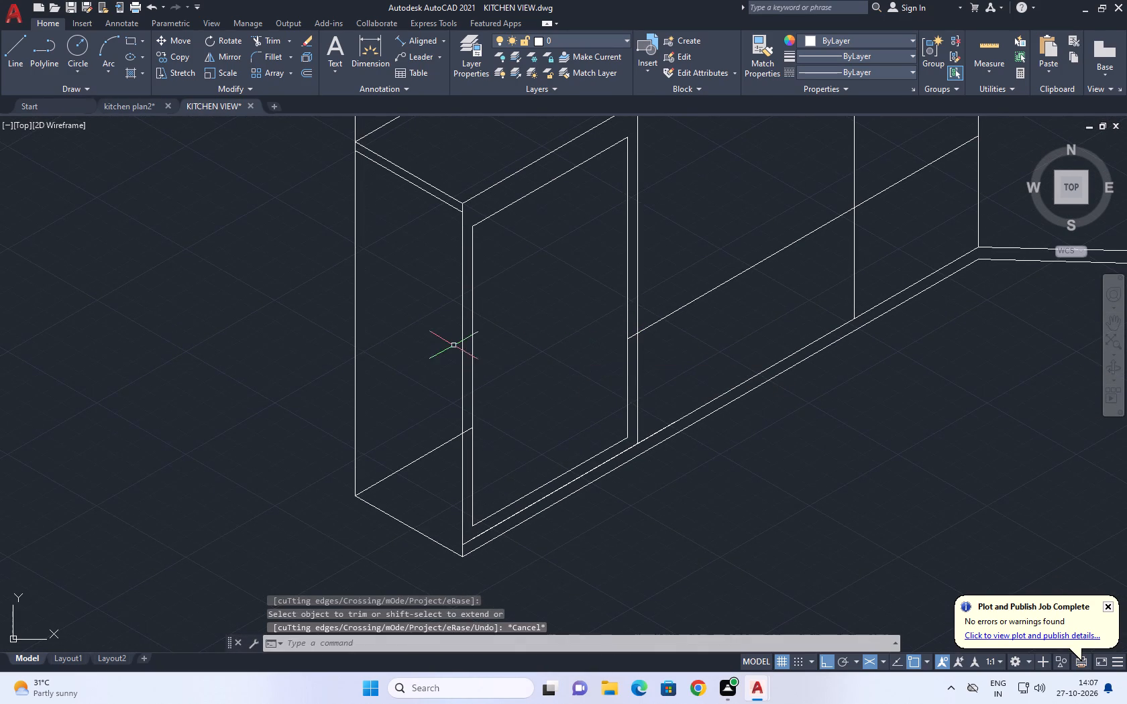
pyautogui.moveTo(459, 346); pyautogui.dragTo(470, 353, button='middle')
pyautogui.press('space')
pyautogui.scroll(2, 457, 467)
pyautogui.click(506, 379)
pyautogui.click(506, 398)
pyautogui.scroll(-2, 508, 397)
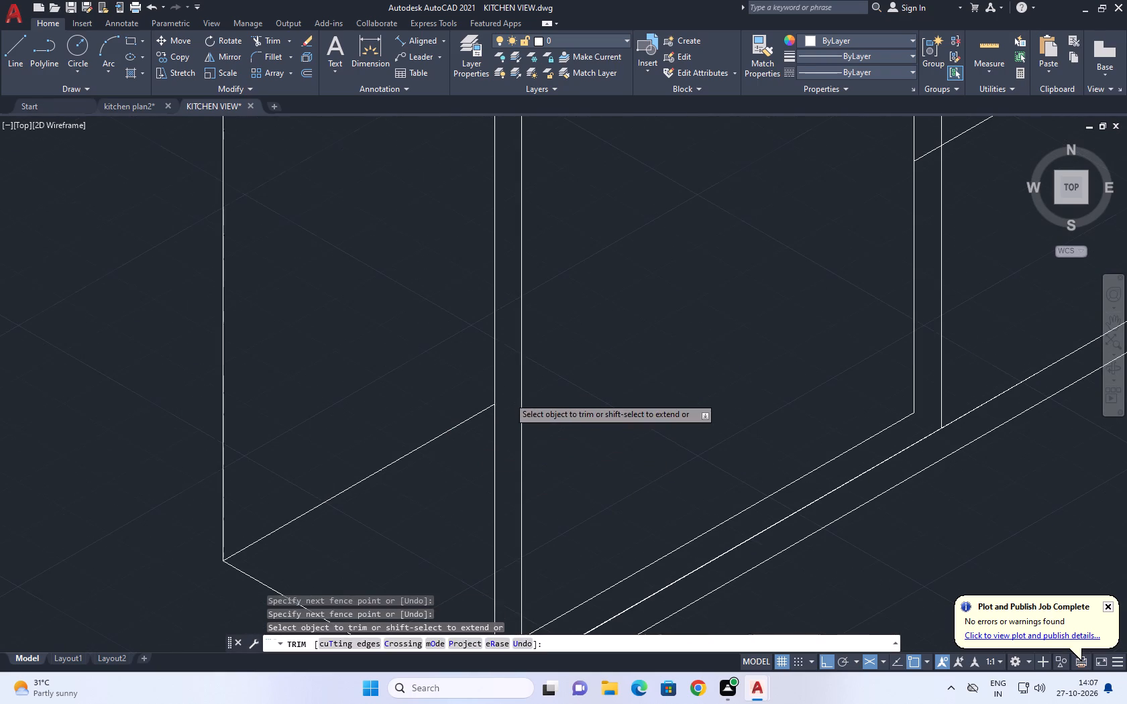
pyautogui.scroll(-2, 508, 397)
pyautogui.scroll(3, 601, 367)
pyautogui.click(551, 329)
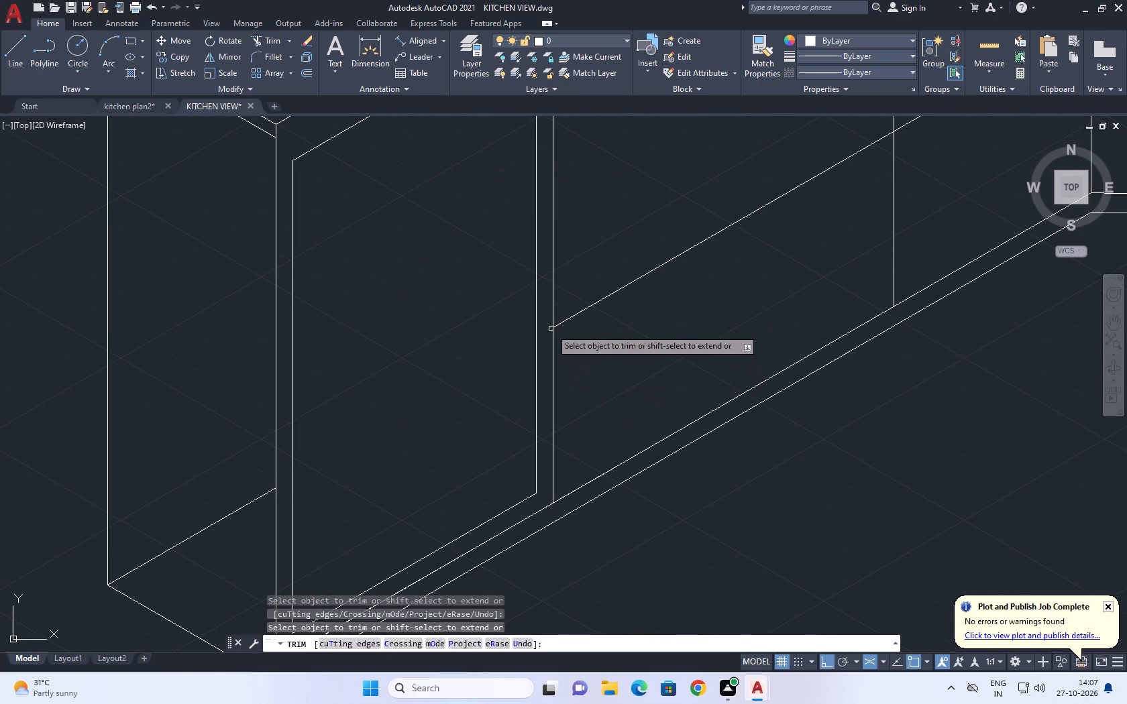
pyautogui.press('Escape')
# Draw a three-point arc from the door opening's open-end upright, curving up toward the frame's top line.
pyautogui.moveTo(537, 335); pyautogui.dragTo(639, 363, button='middle')
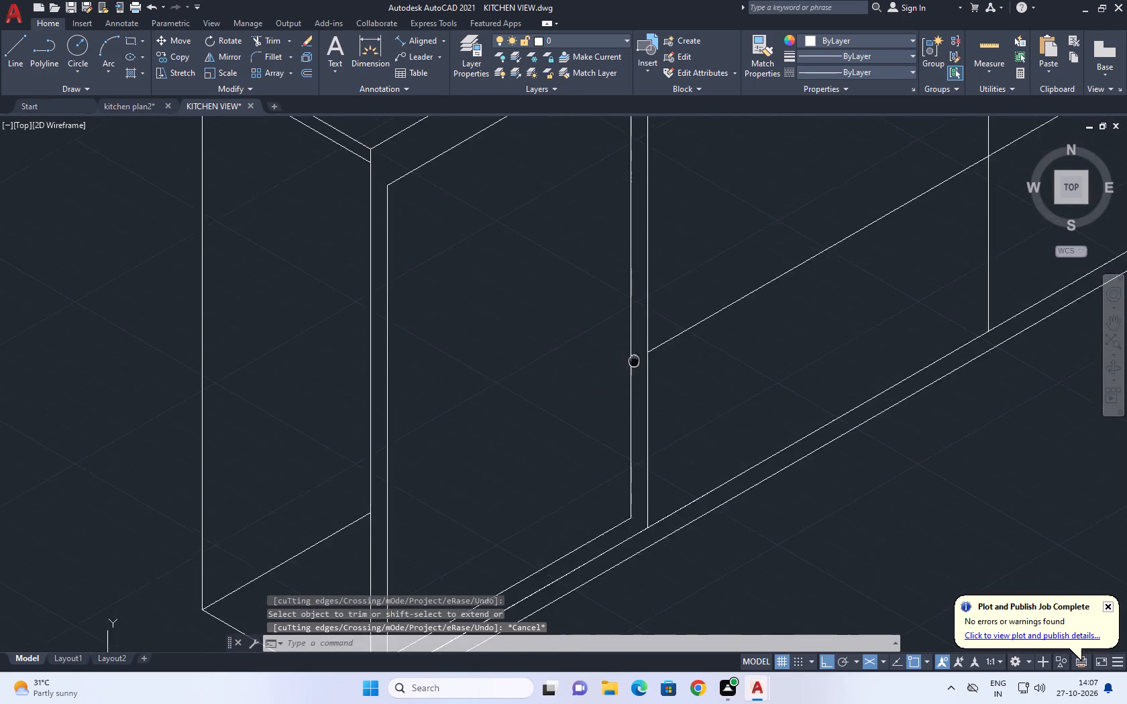
pyautogui.moveTo(639, 363); pyautogui.dragTo(710, 381, button='middle')
pyautogui.scroll(-1, 679, 381)
pyautogui.moveTo(641, 306); pyautogui.dragTo(647, 390, button='middle')
pyautogui.write('A')
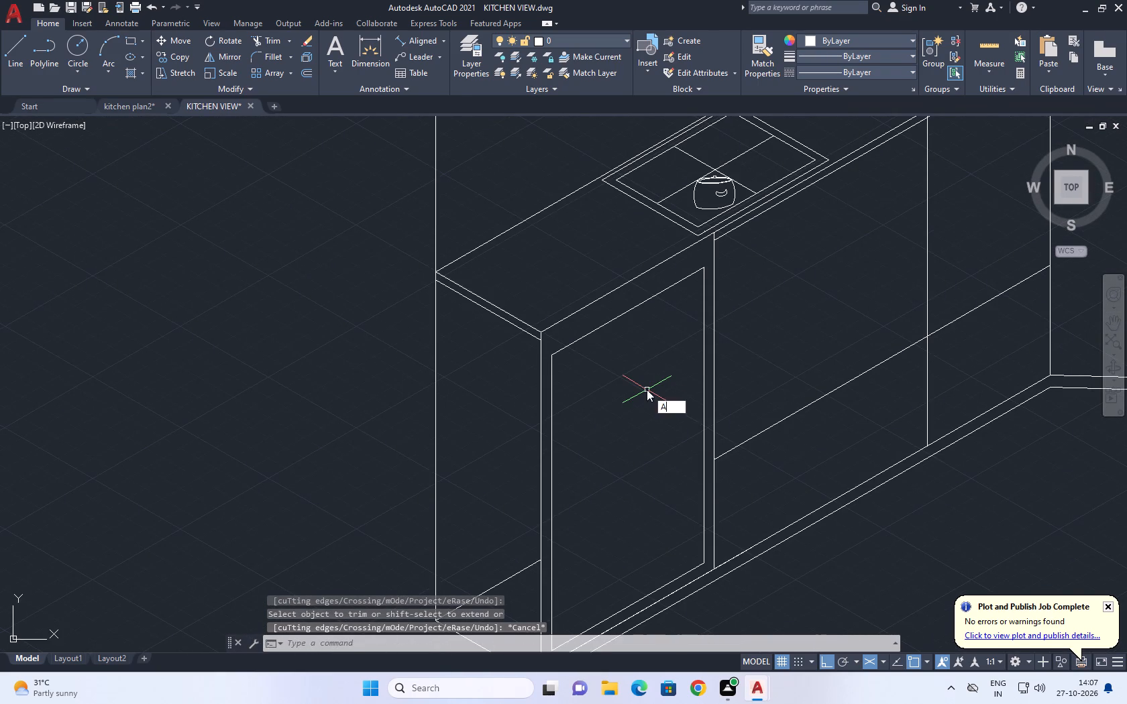
pyautogui.press('space')
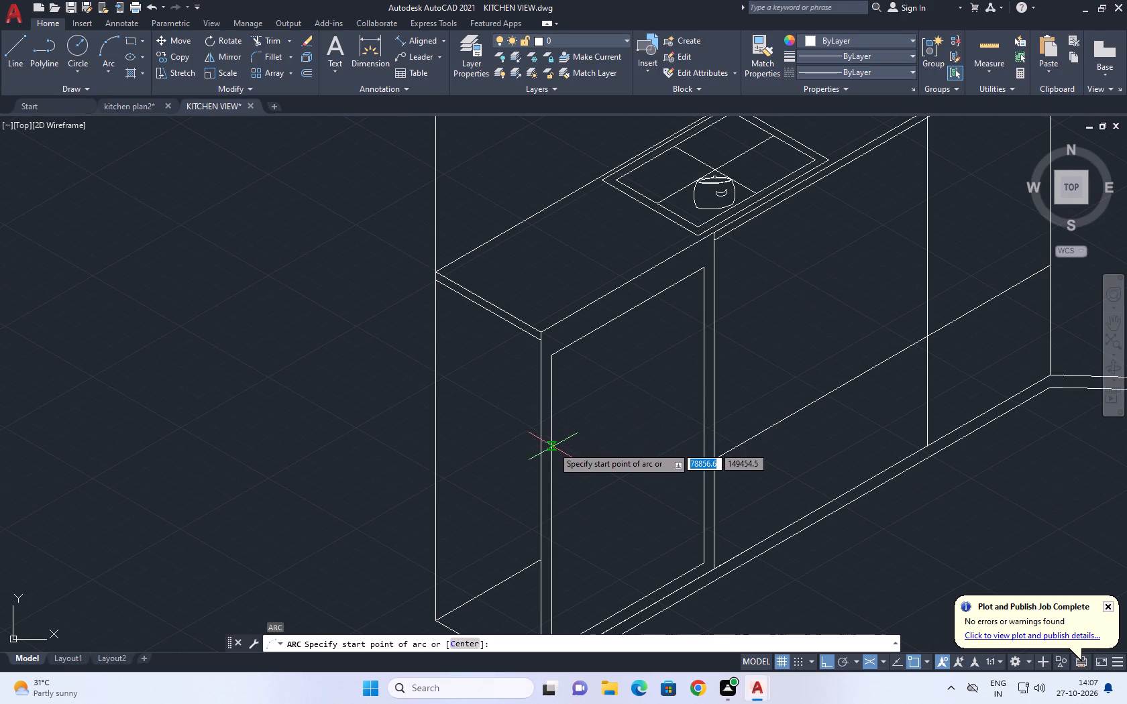
pyautogui.click(555, 447)
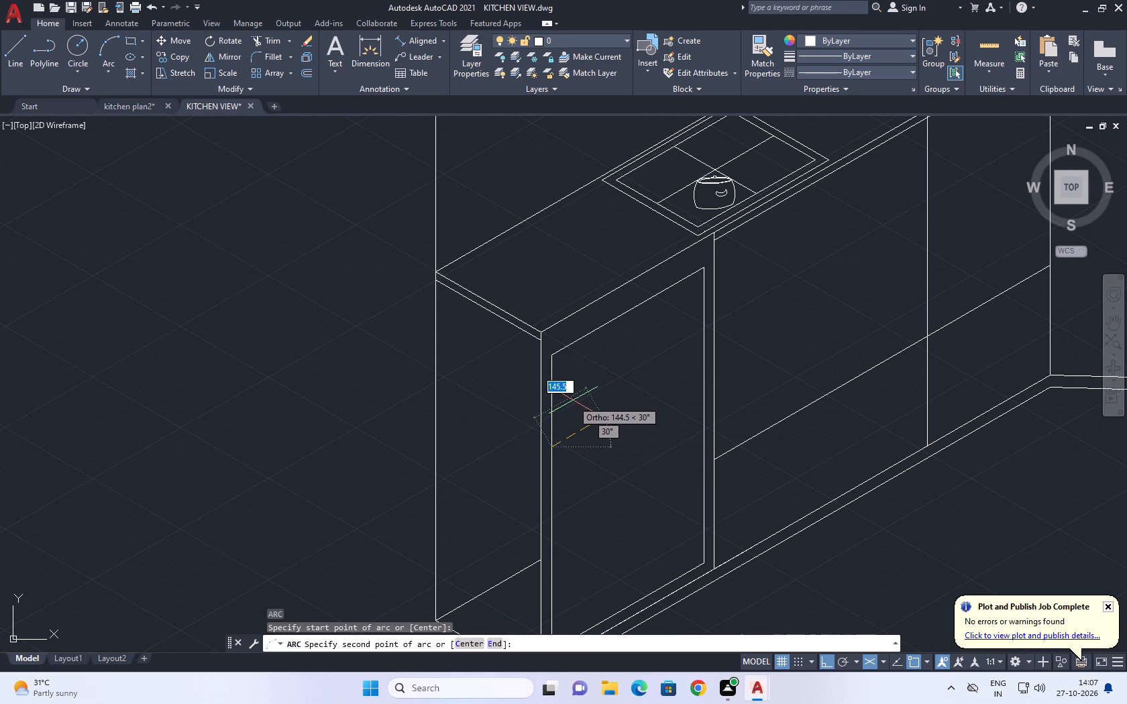
pyautogui.press('F8')
pyautogui.scroll(2, 577, 393)
pyautogui.click(582, 371)
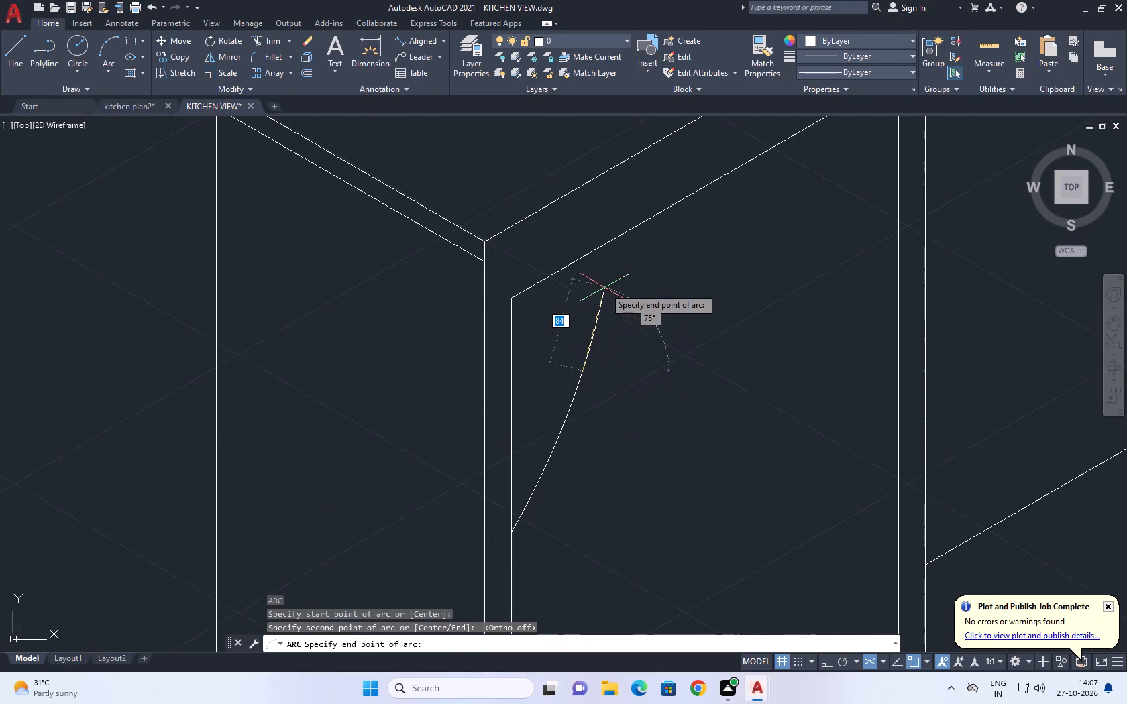
pyautogui.click(619, 347)
# Draw a line at 30° from the arc's start point across the door opening, past both divider lines.
pyautogui.moveTo(688, 340); pyautogui.dragTo(568, 364, button='middle')
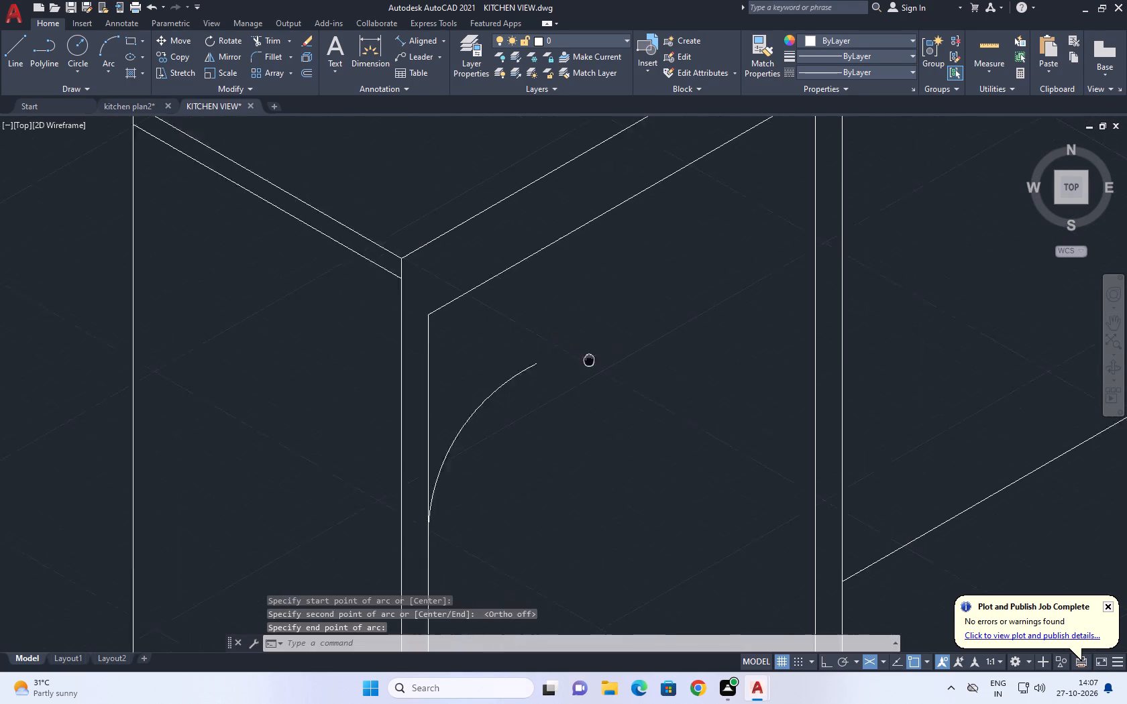
pyautogui.moveTo(568, 364); pyautogui.dragTo(563, 365, button='middle')
pyautogui.press('space')
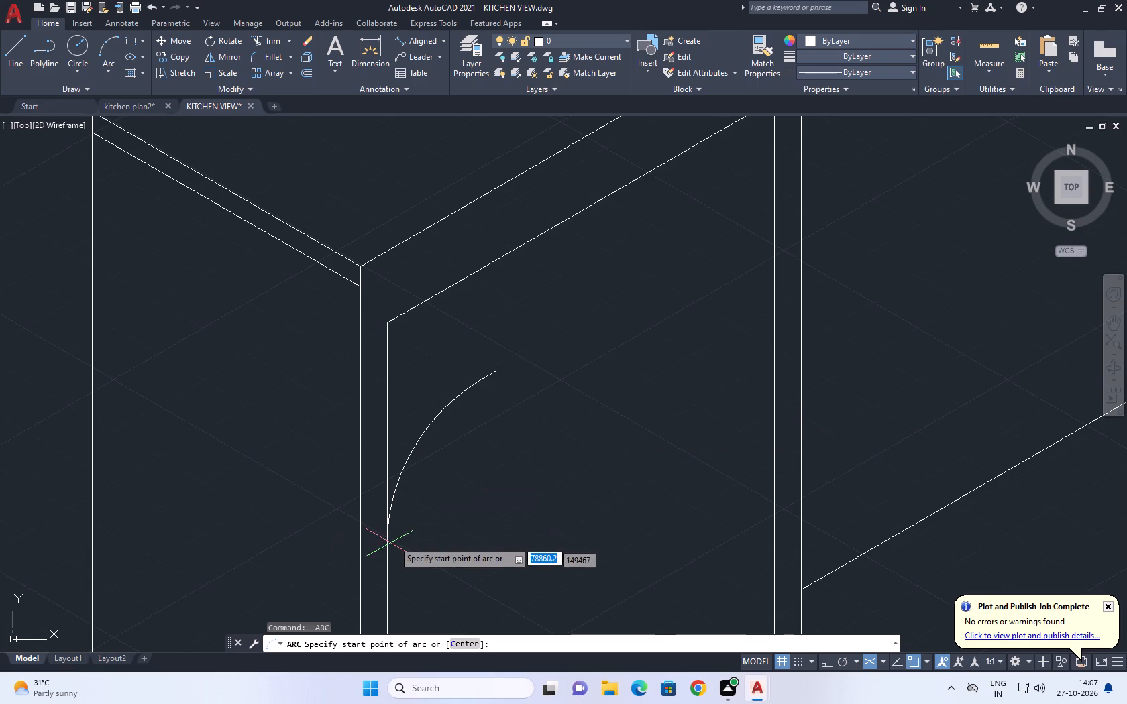
pyautogui.press('Escape')
pyautogui.press('l')
pyautogui.press('space')
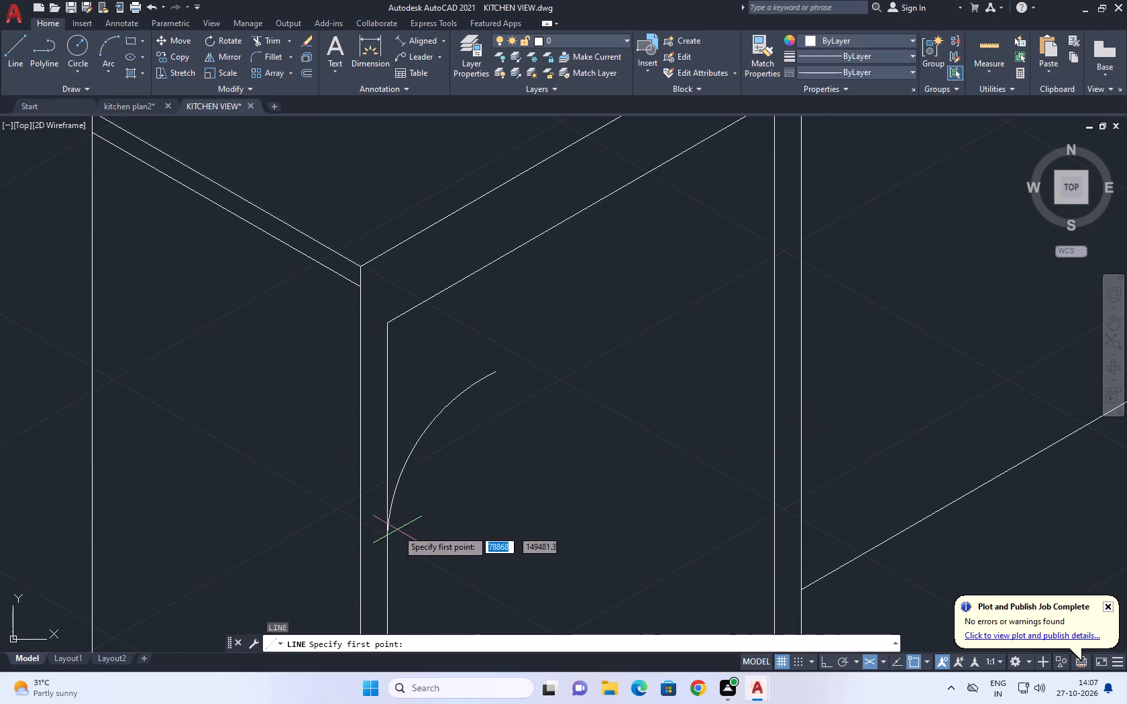
pyautogui.click(383, 536)
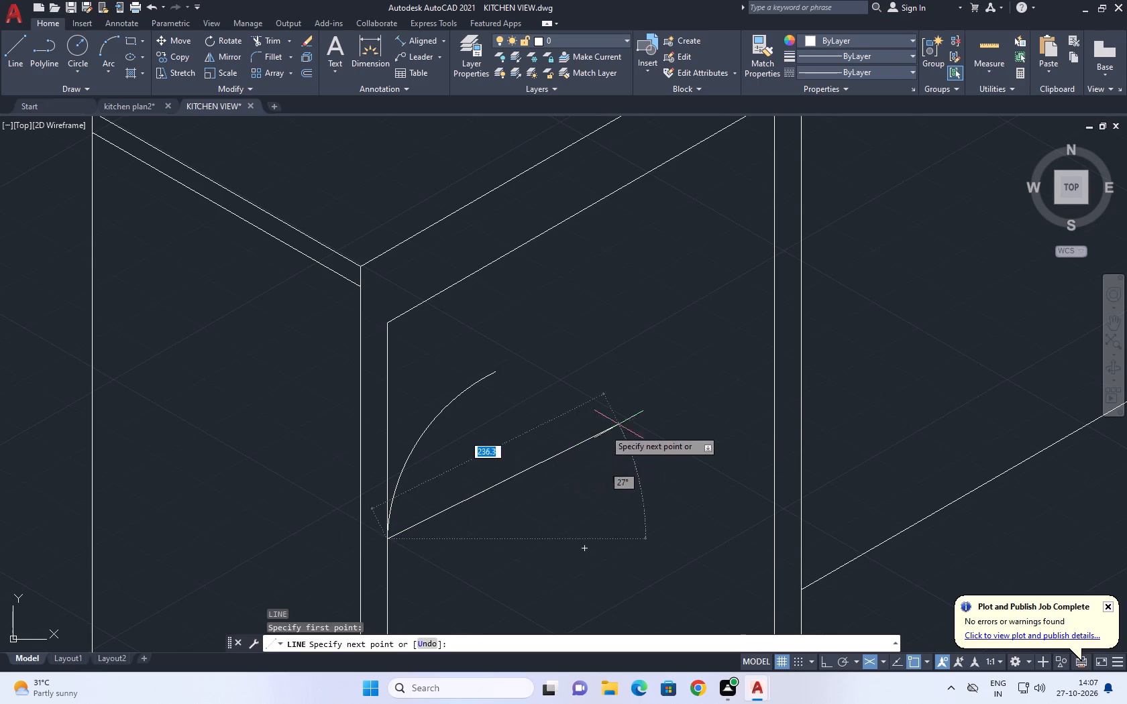
pyautogui.press('F8')
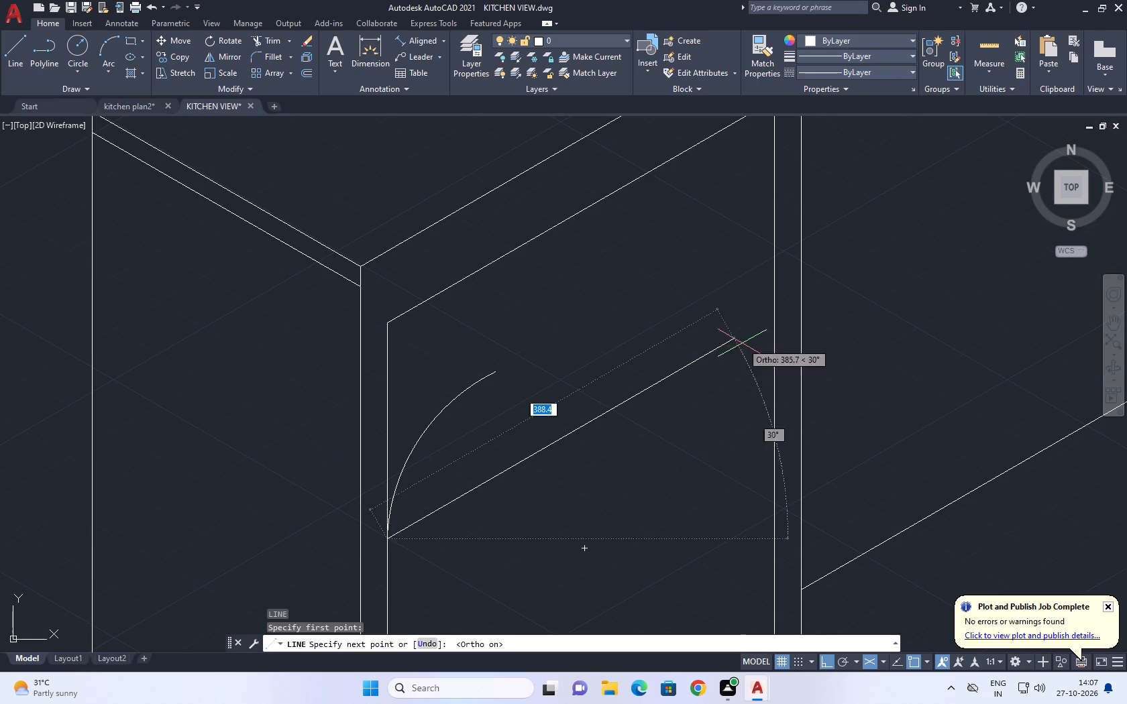
pyautogui.click(867, 284)
pyautogui.press('Escape')
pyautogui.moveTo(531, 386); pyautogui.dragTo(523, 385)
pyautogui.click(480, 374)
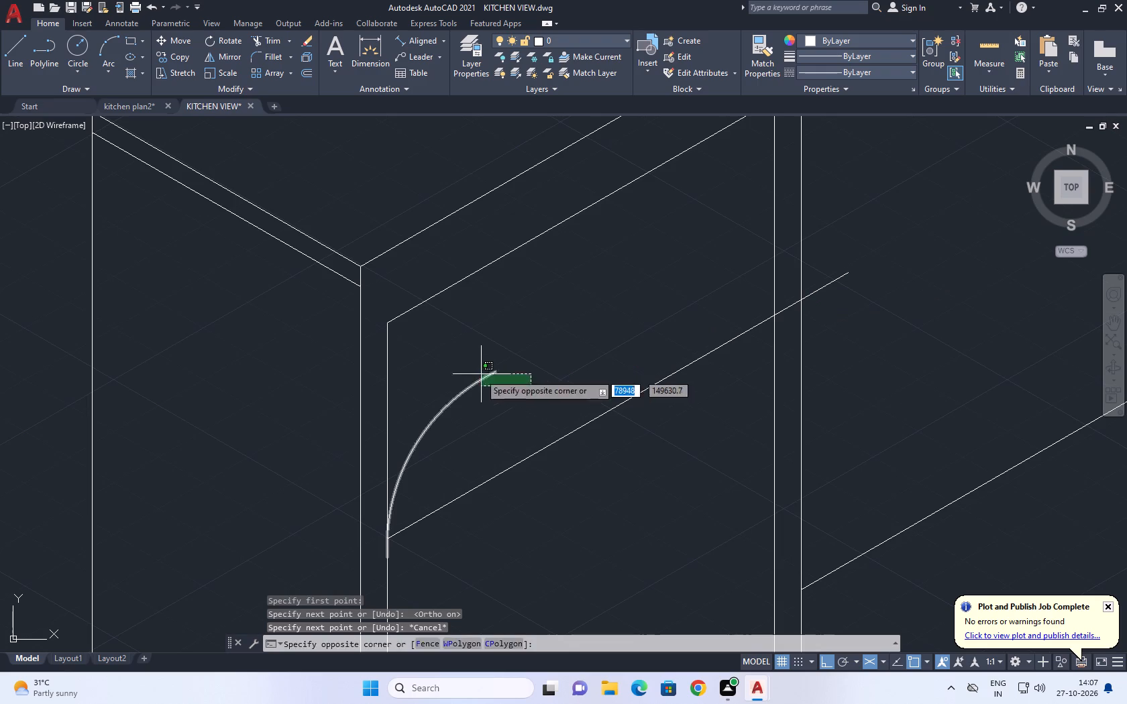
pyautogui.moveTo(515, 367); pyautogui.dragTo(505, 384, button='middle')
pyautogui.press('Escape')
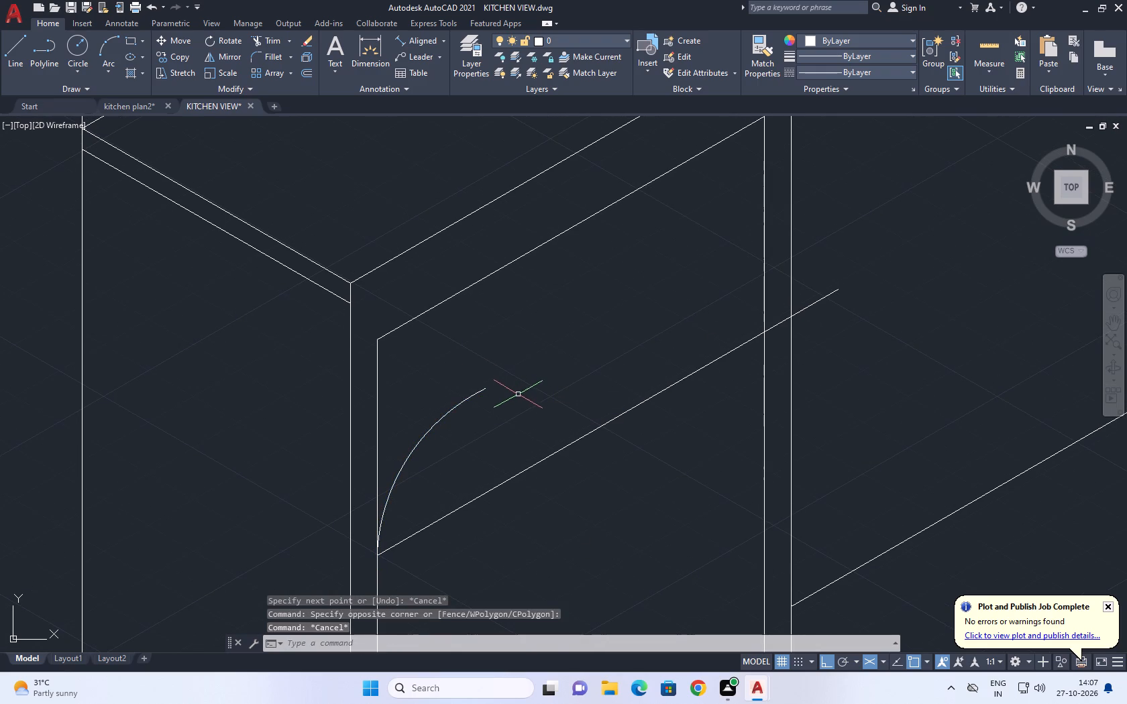
# Draw a smaller three-point arc rising from where the 30° guide line crosses the door opening's other upright, curving back into the opening.
pyautogui.press('a')
pyautogui.press('space')
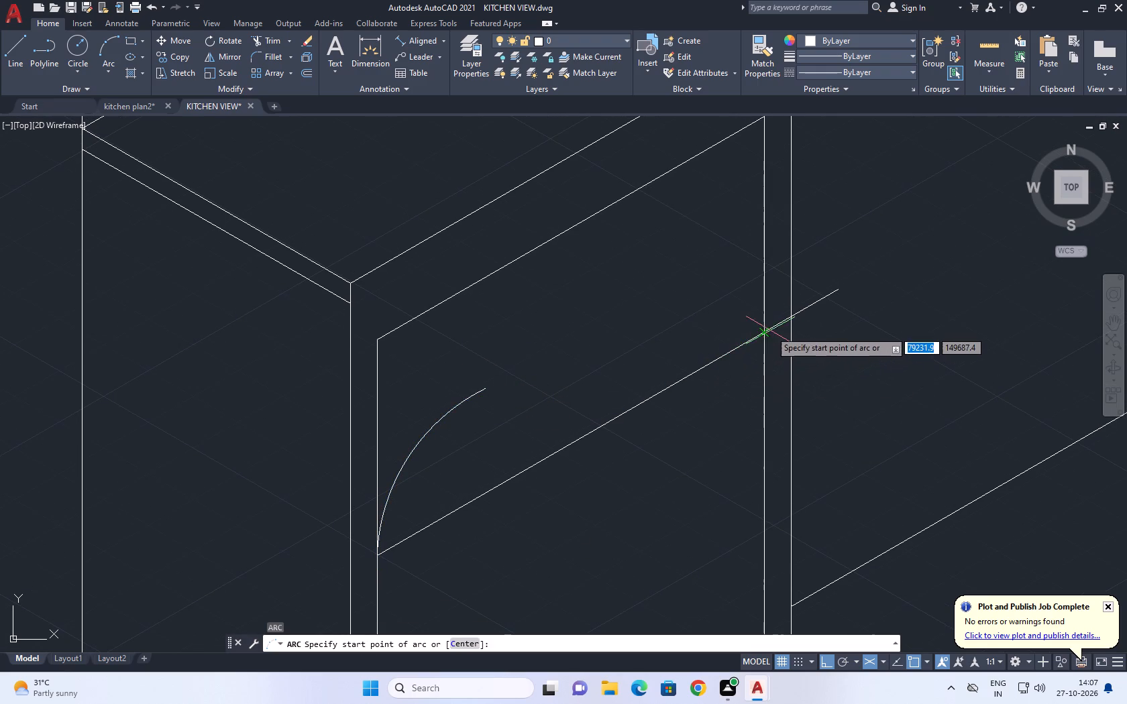
pyautogui.click(762, 335)
pyautogui.moveTo(673, 302); pyautogui.dragTo(661, 391, button='middle')
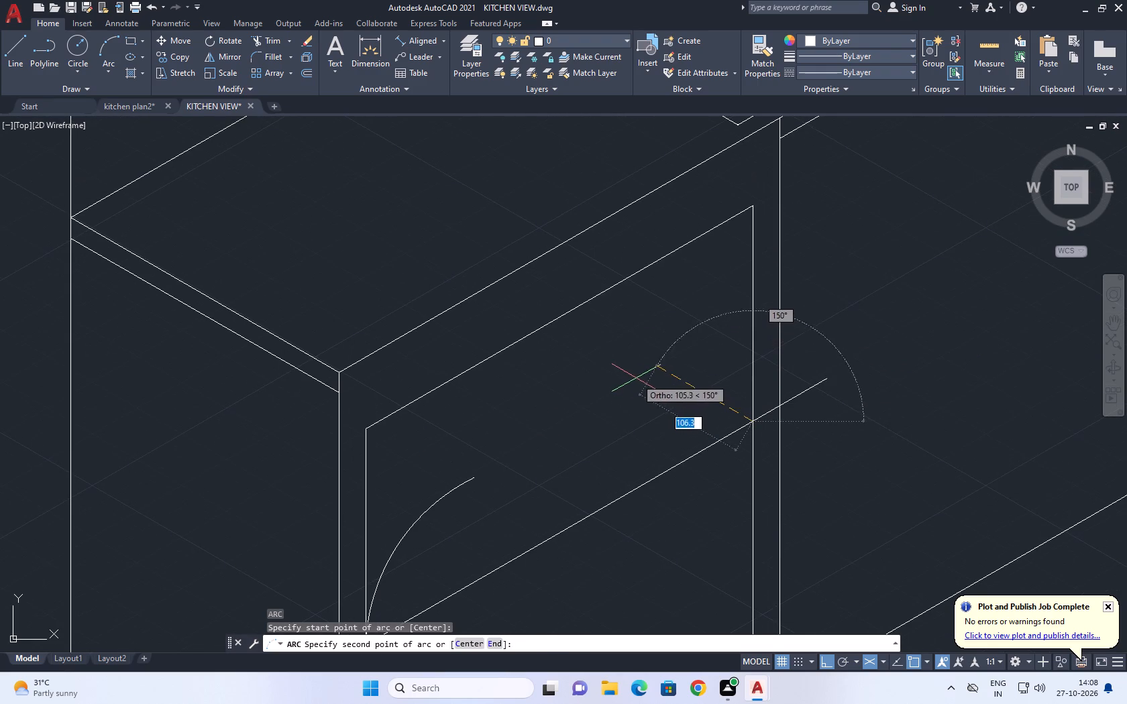
pyautogui.press('F8')
pyautogui.click(715, 378)
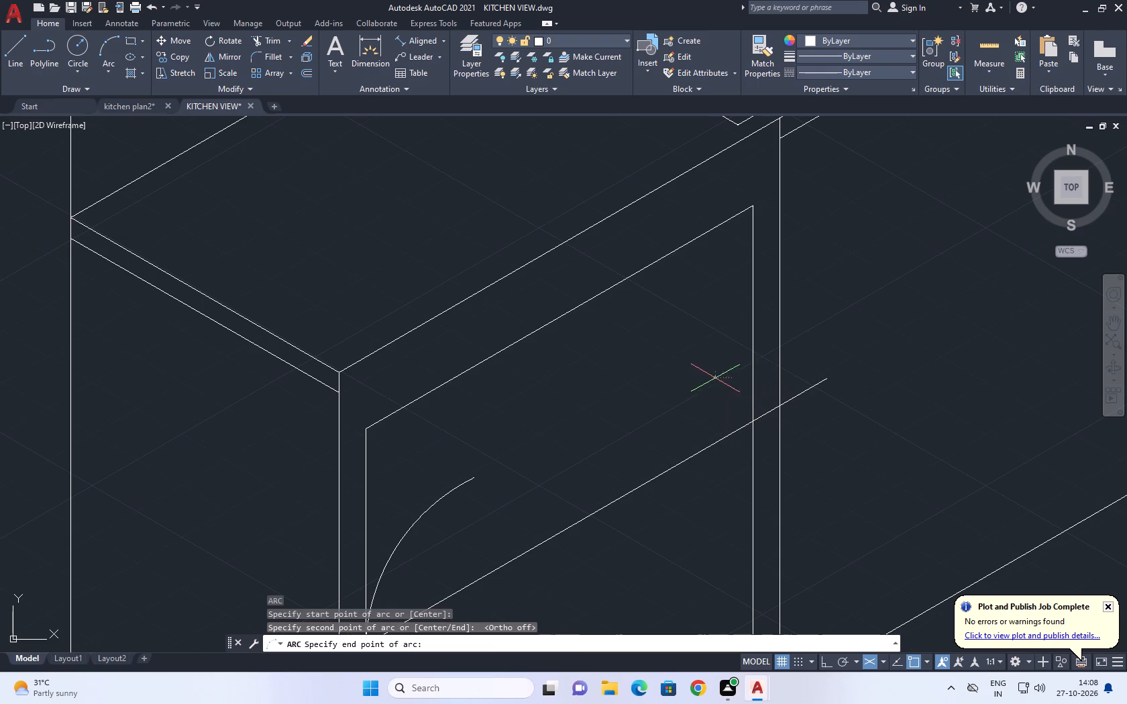
pyautogui.click(648, 392)
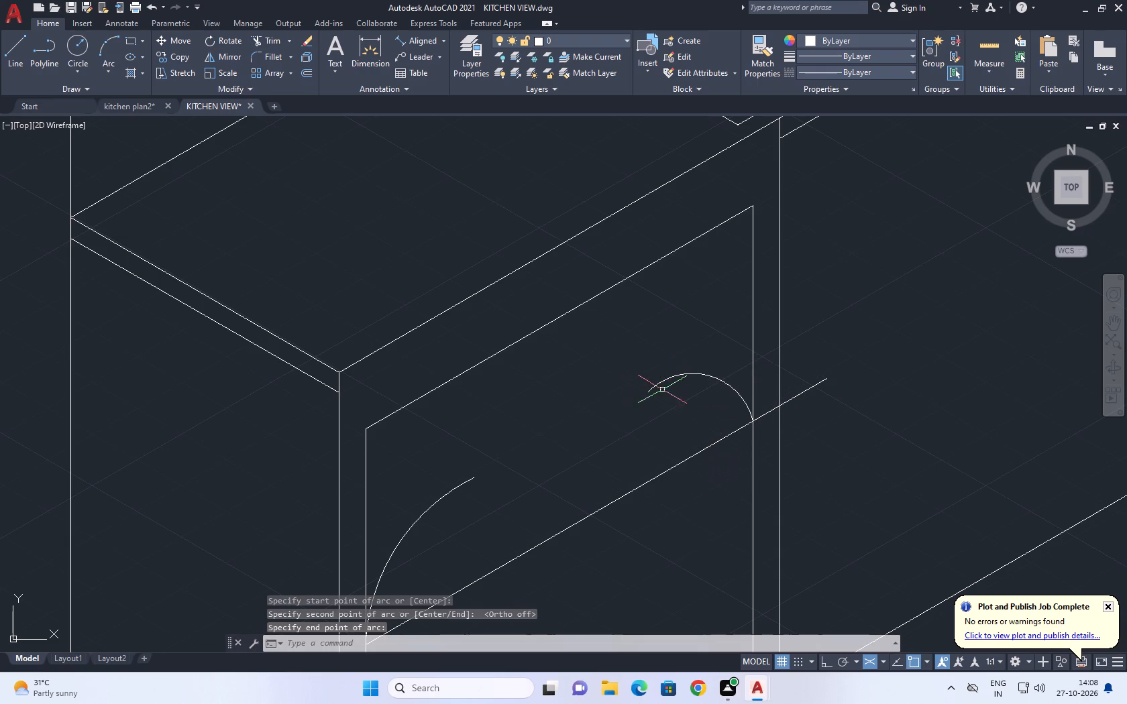
# Move both arcs and the 30° guide line together lower inside the door opening.
pyautogui.moveTo(664, 392); pyautogui.dragTo(614, 307, button='middle')
pyautogui.click(685, 292)
pyautogui.click(642, 310)
pyautogui.click(447, 380)
pyautogui.click(389, 418)
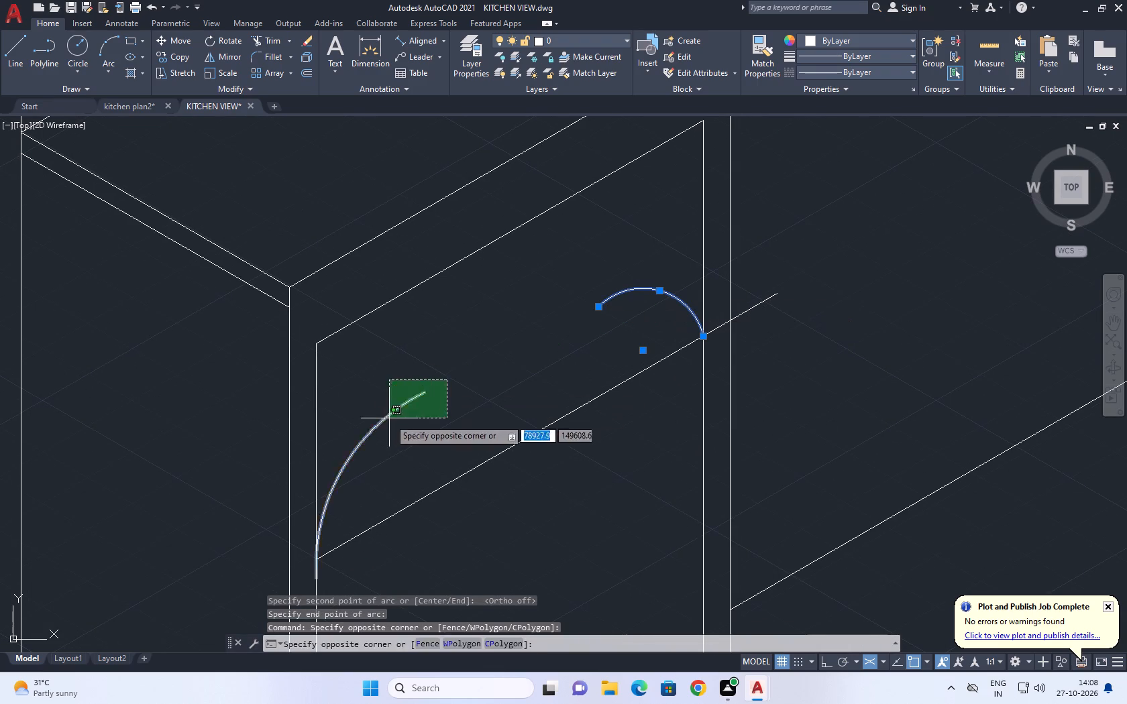
pyautogui.moveTo(500, 453); pyautogui.dragTo(489, 451)
pyautogui.moveTo(494, 456); pyautogui.dragTo(507, 344, button='middle')
pyautogui.press('m')
pyautogui.press('space')
pyautogui.click(557, 272)
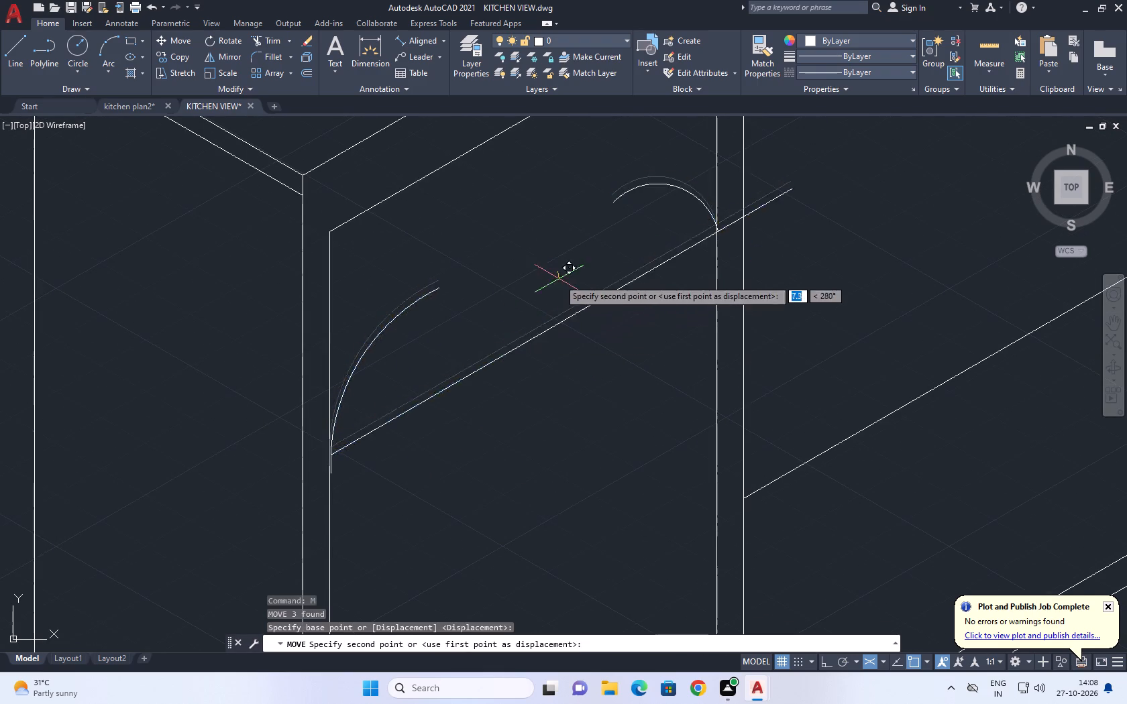
pyautogui.click(552, 349)
# Move the smaller arc so its lower endpoint sits on the door opening's inner upright.
pyautogui.moveTo(690, 257); pyautogui.dragTo(667, 314, button='middle')
pyautogui.scroll(1, 666, 319)
pyautogui.moveTo(666, 319); pyautogui.dragTo(659, 325)
pyautogui.click(604, 340)
pyautogui.press('m')
pyautogui.press('space')
pyautogui.scroll(2, 698, 386)
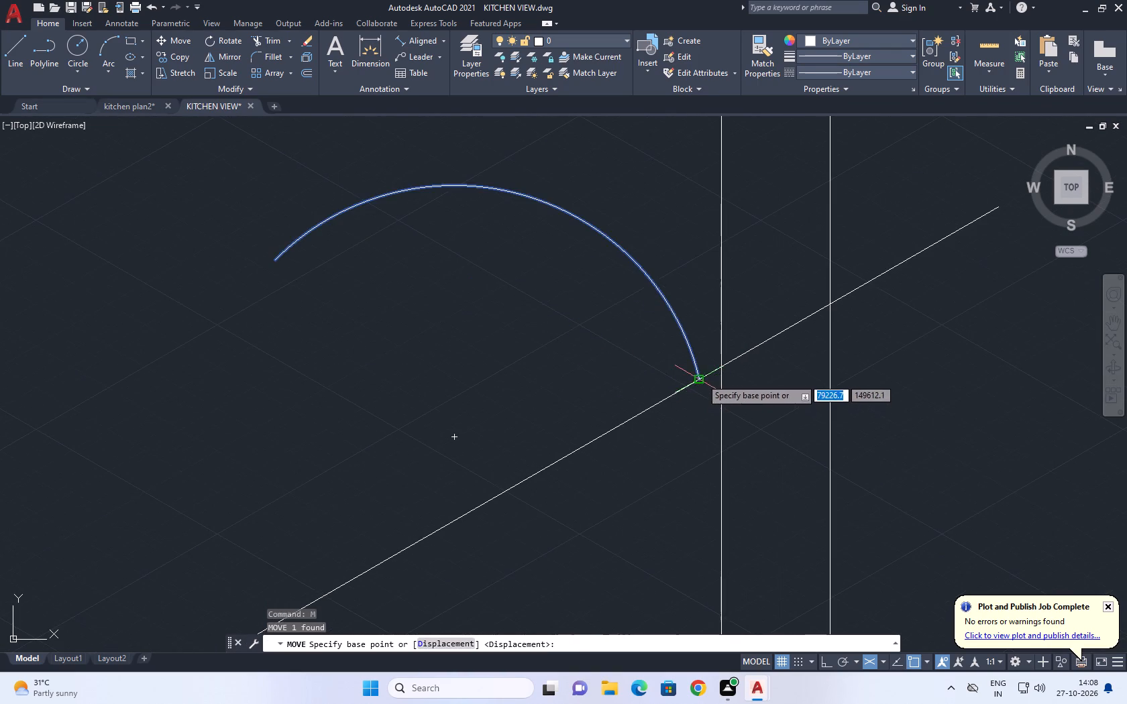
pyautogui.click(701, 378)
pyautogui.click(720, 364)
# Move the larger arc so its lower endpoint sits on the door opening's open-end upright.
pyautogui.scroll(-4, 722, 337)
pyautogui.moveTo(744, 370); pyautogui.dragTo(750, 390, button='middle')
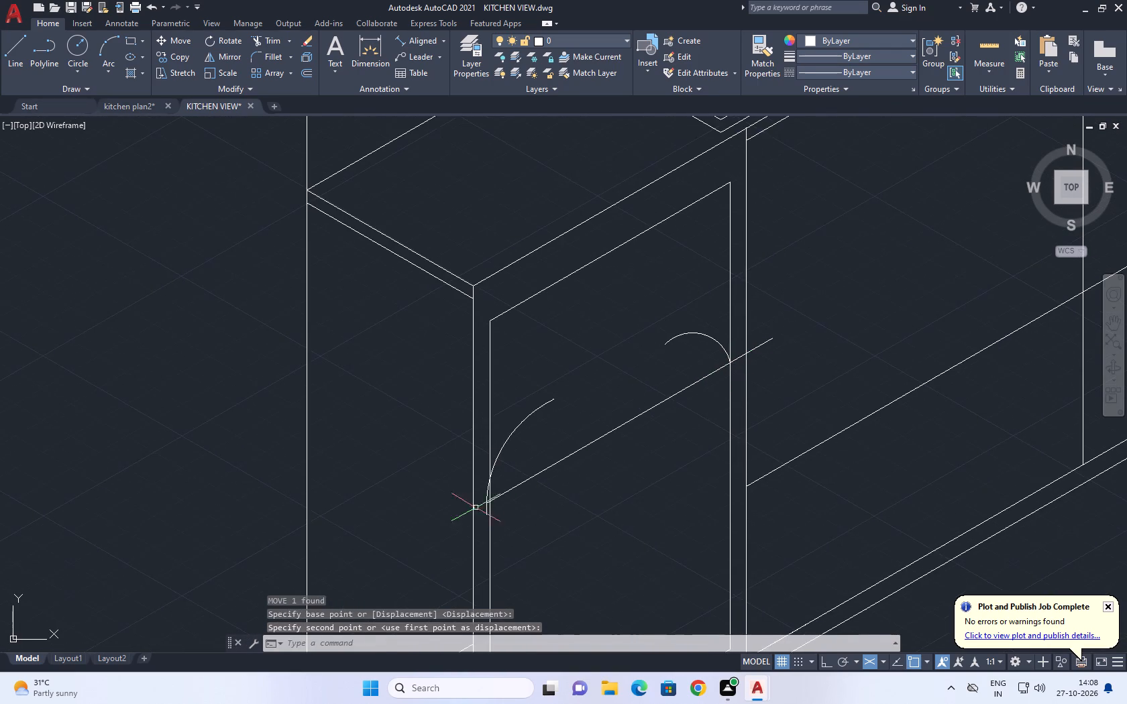
pyautogui.scroll(2, 527, 455)
pyautogui.moveTo(580, 410); pyautogui.dragTo(561, 397)
pyautogui.click(498, 329)
pyautogui.moveTo(562, 400); pyautogui.dragTo(591, 367, button='middle')
pyautogui.scroll(1, 592, 362)
pyautogui.press('m')
pyautogui.press('space')
pyautogui.moveTo(502, 432); pyautogui.dragTo(551, 316, button='middle')
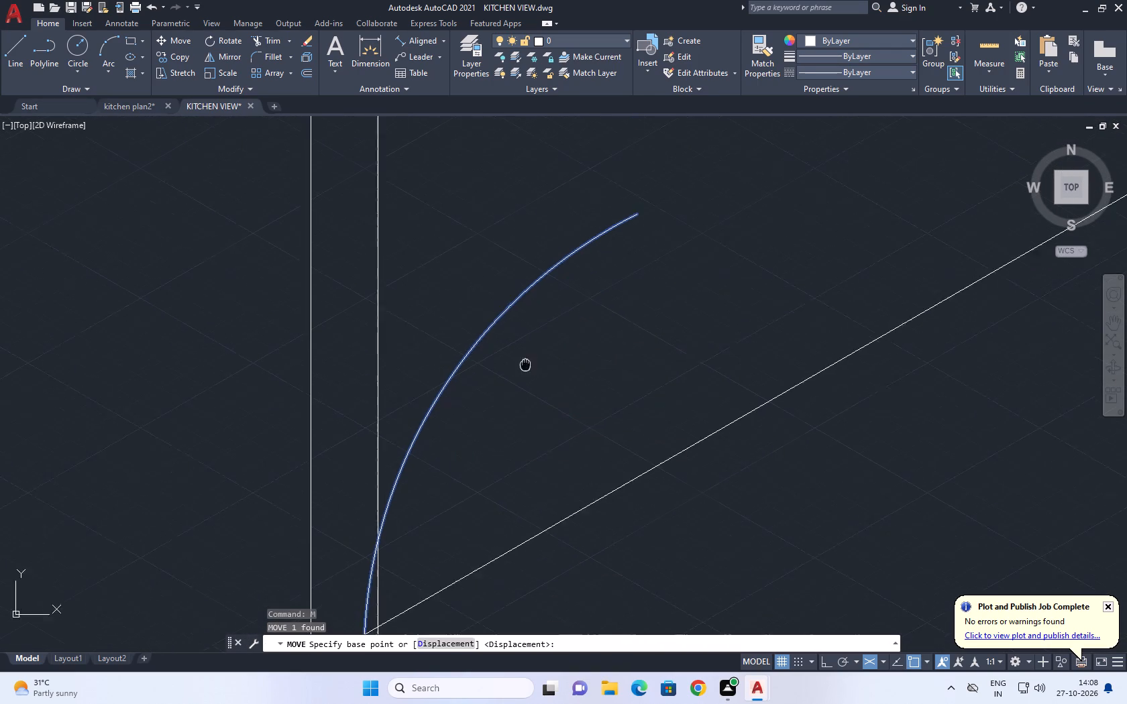
pyautogui.moveTo(551, 316); pyautogui.dragTo(616, 219, button='middle')
pyautogui.moveTo(473, 495); pyautogui.dragTo(484, 480)
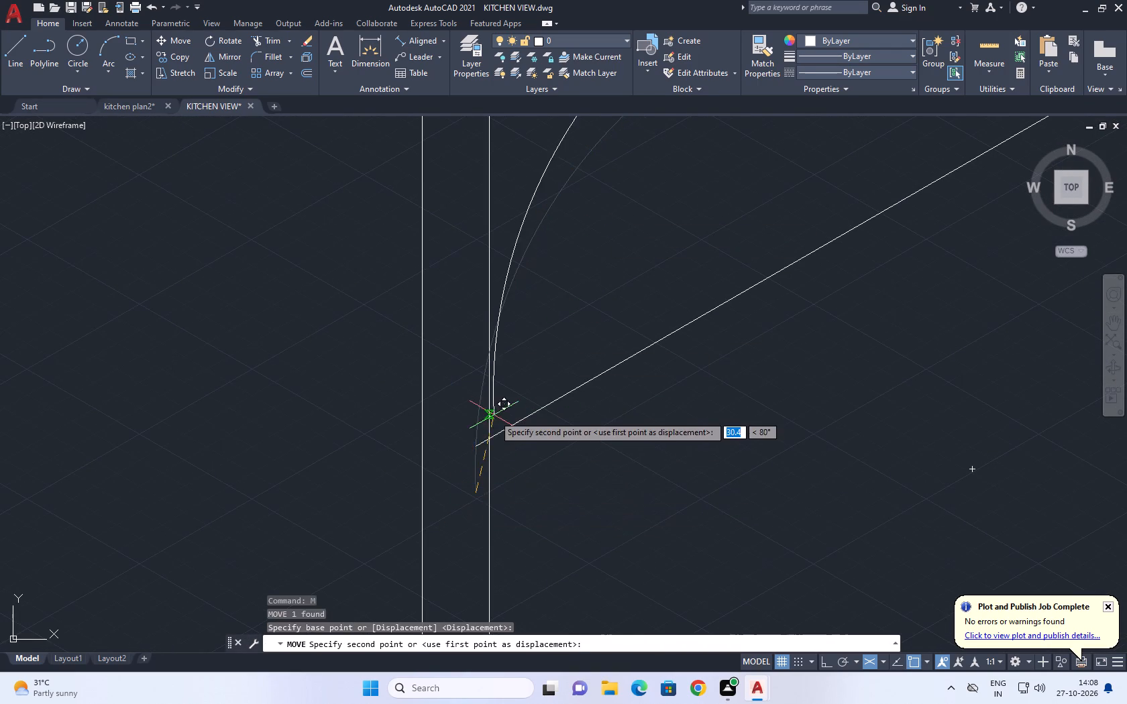
pyautogui.click(488, 440)
# Stretch the smaller arc's free end slightly upward to flatten its curve.
pyautogui.scroll(-5, 608, 416)
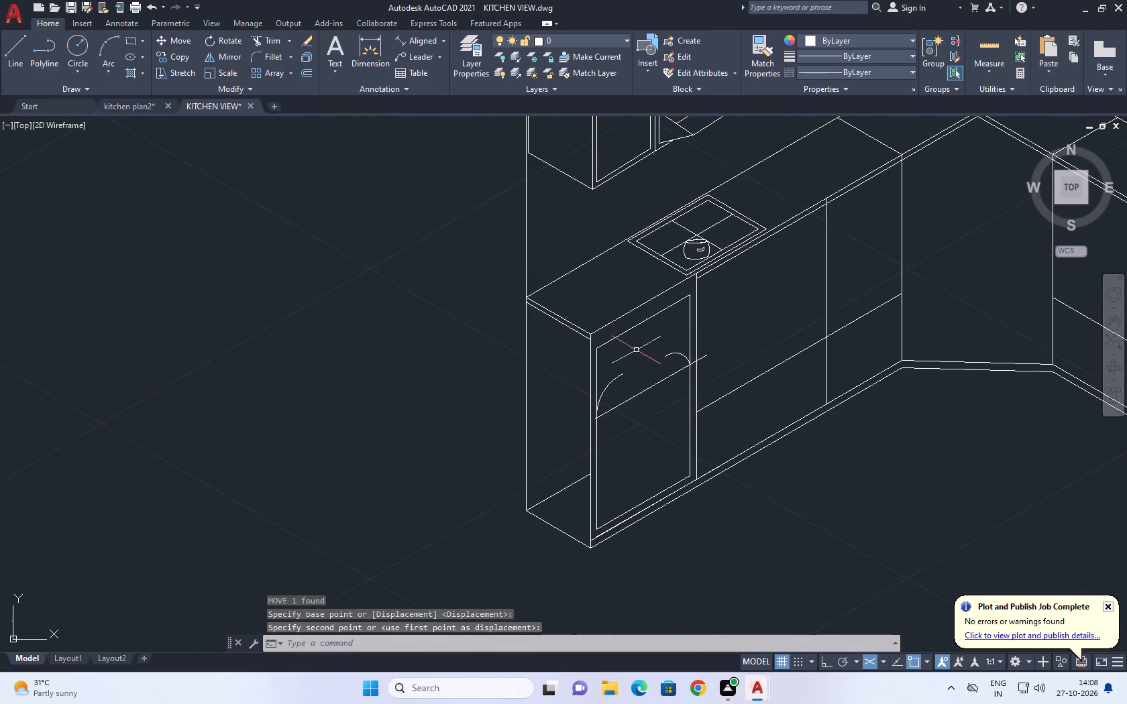
pyautogui.scroll(4, 694, 357)
pyautogui.moveTo(631, 327); pyautogui.dragTo(625, 320)
pyautogui.click(588, 245)
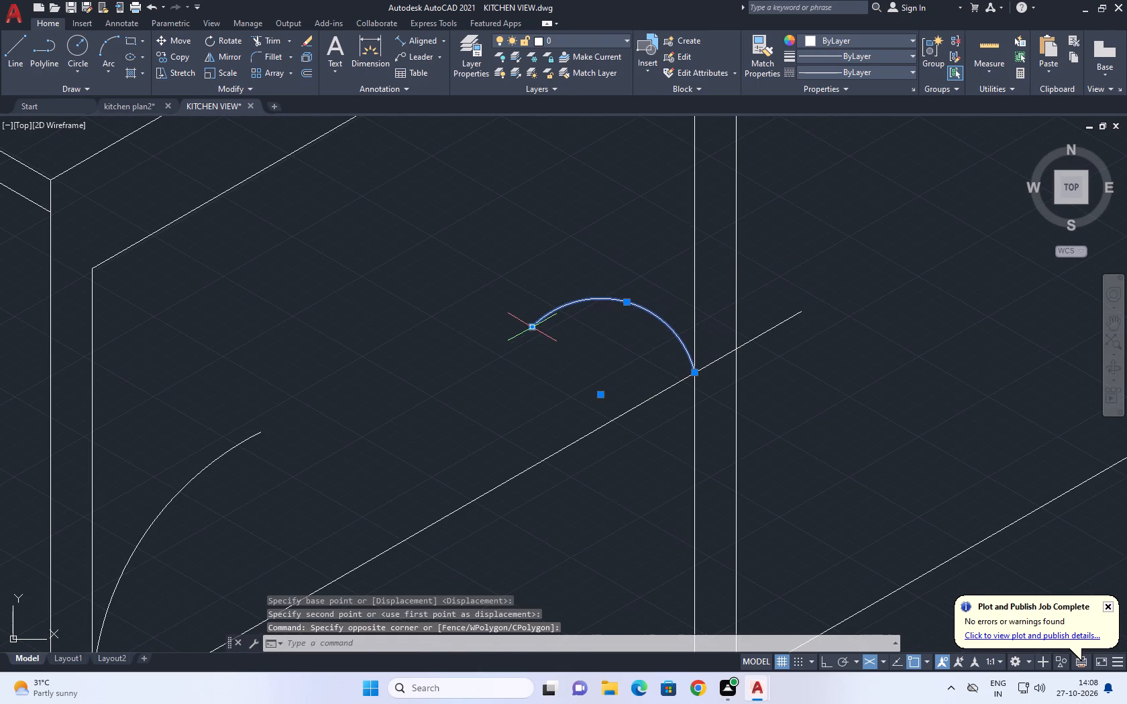
pyautogui.click(530, 326)
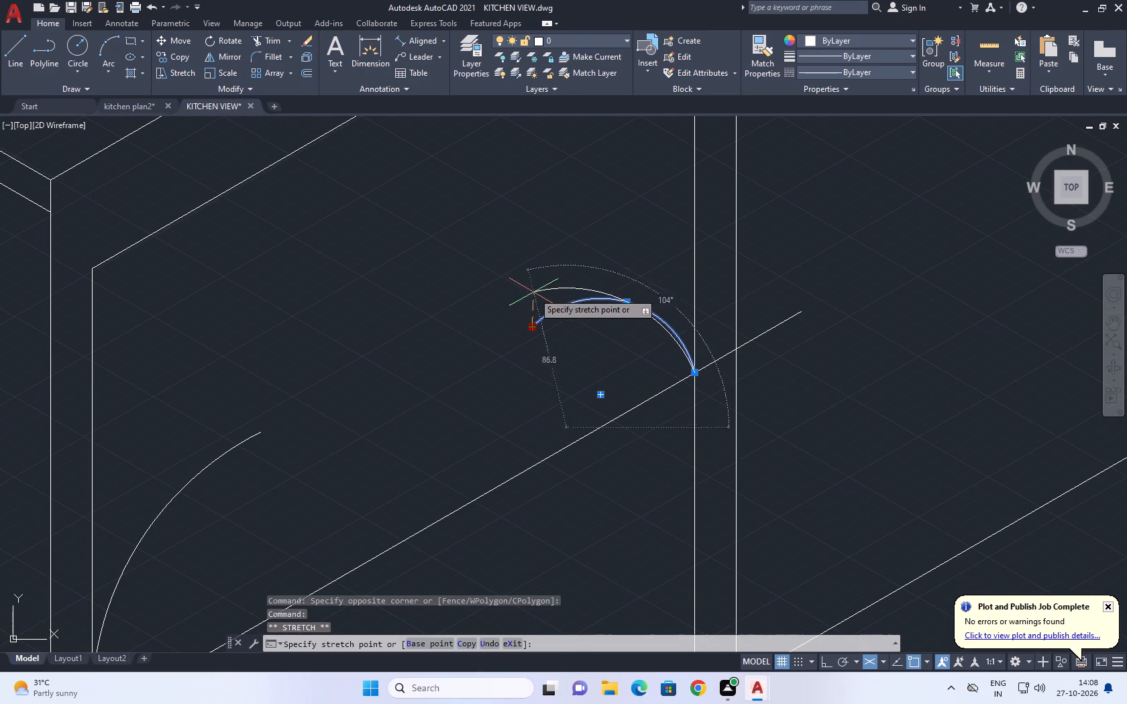
pyautogui.click(531, 299)
pyautogui.moveTo(598, 280); pyautogui.dragTo(619, 324, button='middle')
pyautogui.press('Escape')
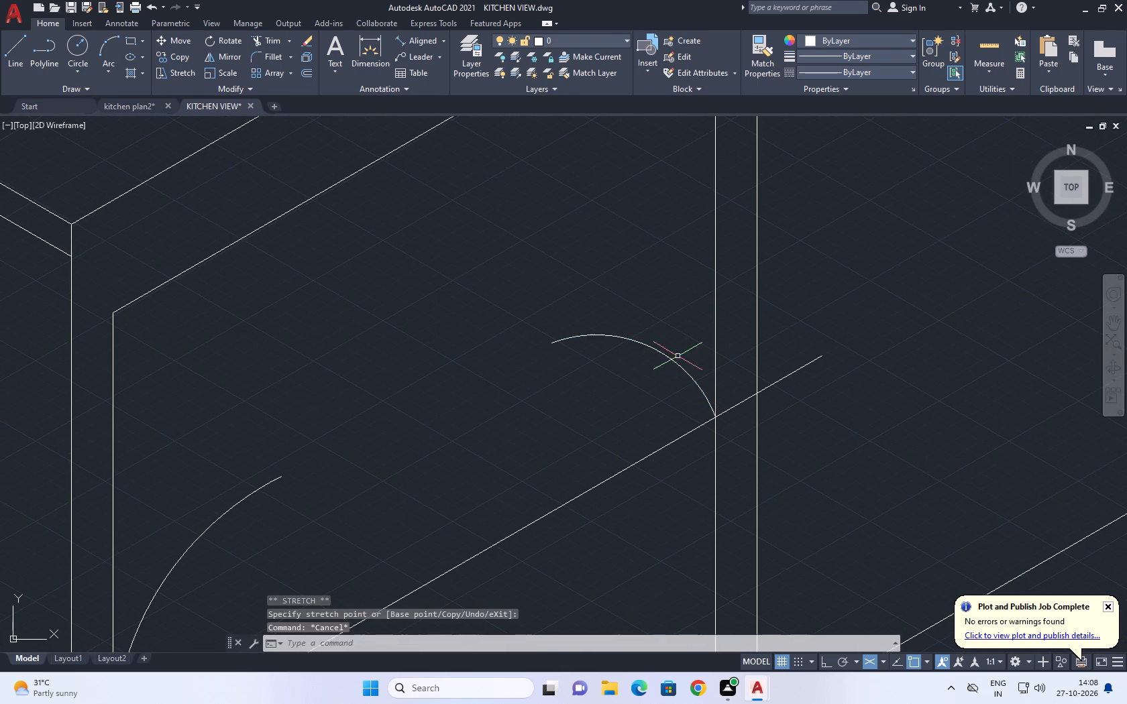
# Draw a three-point arc bulging upward to join the free ends of the larger and smaller arcs.
pyautogui.scroll(-1, 680, 356)
pyautogui.moveTo(644, 350); pyautogui.dragTo(652, 382, button='middle')
pyautogui.scroll(3, 694, 413)
pyautogui.scroll(-4, 729, 406)
pyautogui.moveTo(629, 400); pyautogui.dragTo(641, 411, button='middle')
pyautogui.scroll(1, 596, 447)
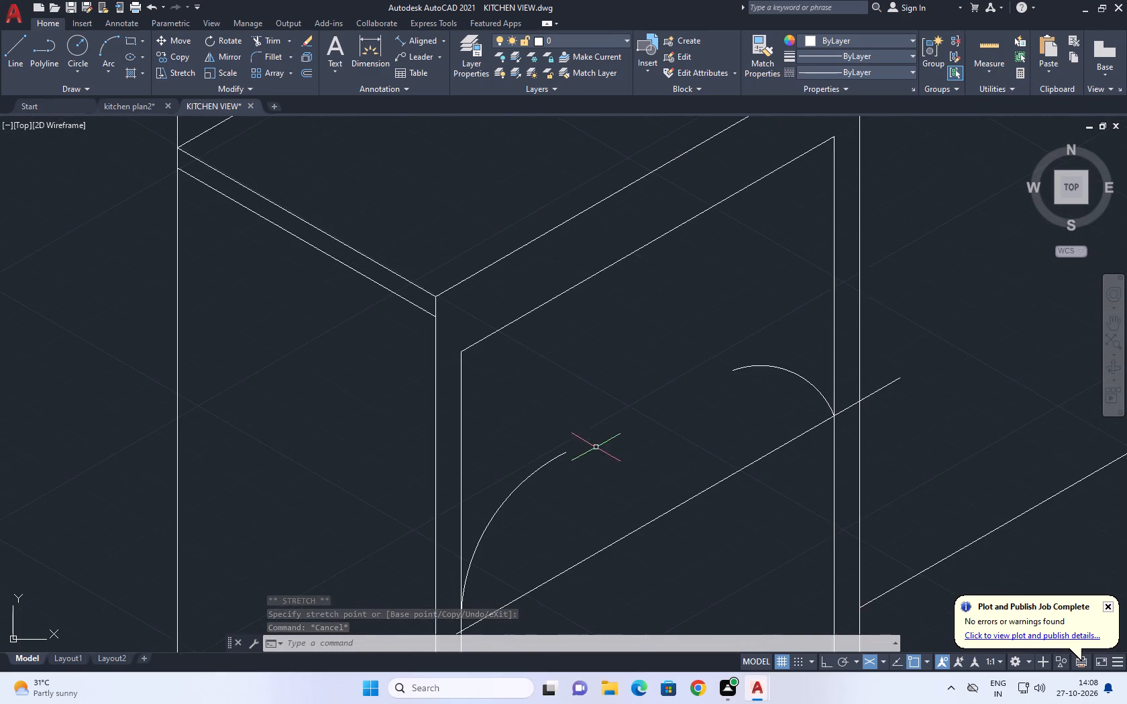
pyautogui.moveTo(643, 408); pyautogui.dragTo(645, 399, button='middle')
pyautogui.scroll(1, 643, 396)
pyautogui.press('a')
pyautogui.press('space')
pyautogui.click(520, 467)
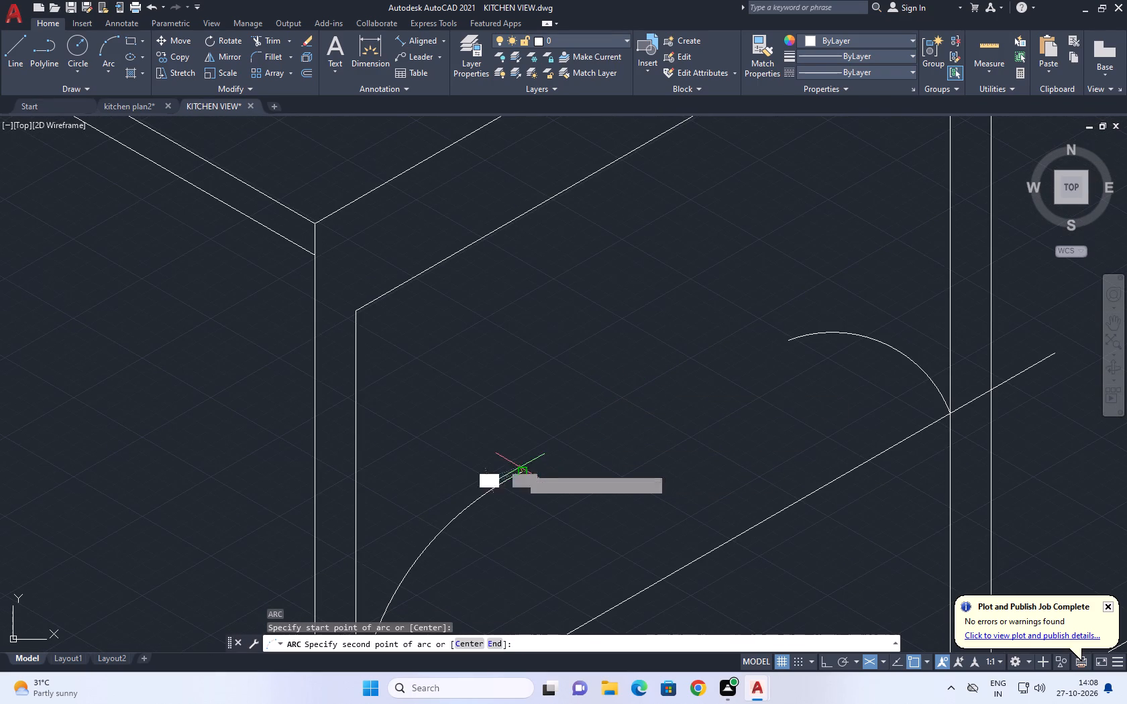
pyautogui.click(576, 327)
pyautogui.click(786, 338)
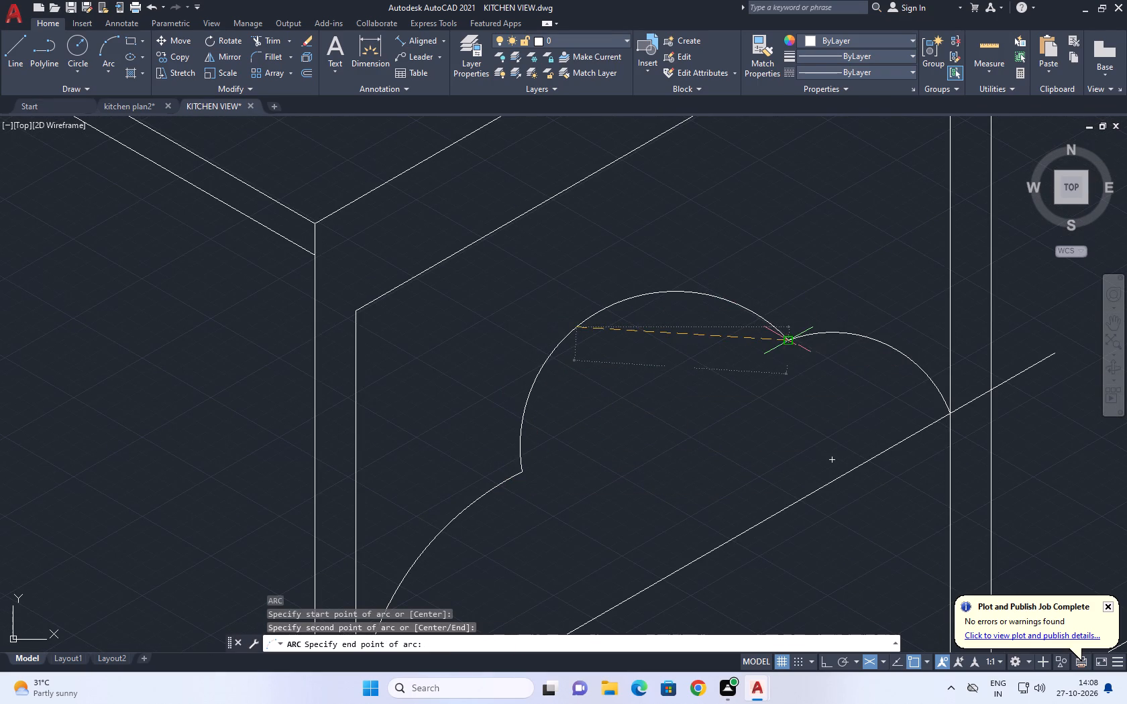
# Erase the 30° guide line crossing the door opening beneath the arcs.
pyautogui.scroll(-3, 751, 331)
pyautogui.moveTo(775, 418); pyautogui.dragTo(697, 369, button='middle')
pyautogui.moveTo(692, 364); pyautogui.dragTo(676, 345)
pyautogui.click(669, 329)
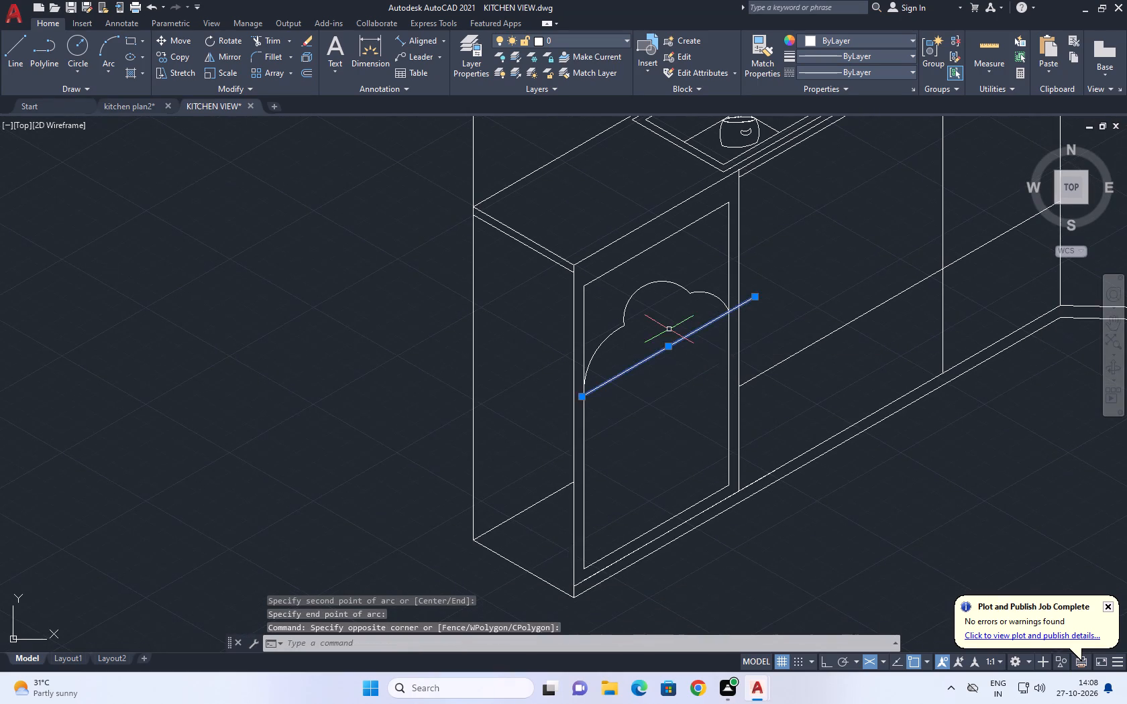
pyautogui.moveTo(669, 332); pyautogui.dragTo(655, 385, button='middle')
pyautogui.scroll(1, 656, 384)
pyautogui.press('Delete')
# Move the slanted divider line on the cabinets beside the arched door lower, closer to the base.
pyautogui.moveTo(682, 418); pyautogui.dragTo(613, 340, button='middle')
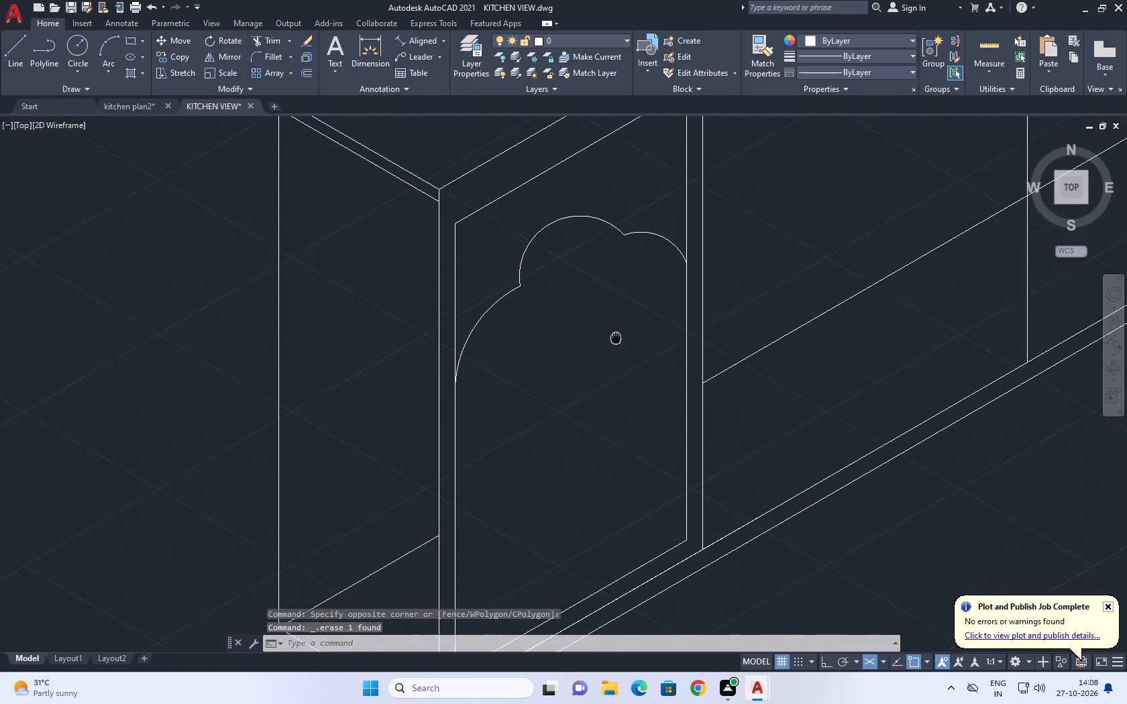
pyautogui.moveTo(613, 340); pyautogui.dragTo(600, 367, button='middle')
pyautogui.scroll(-2, 600, 367)
pyautogui.moveTo(739, 333); pyautogui.dragTo(624, 410, button='middle')
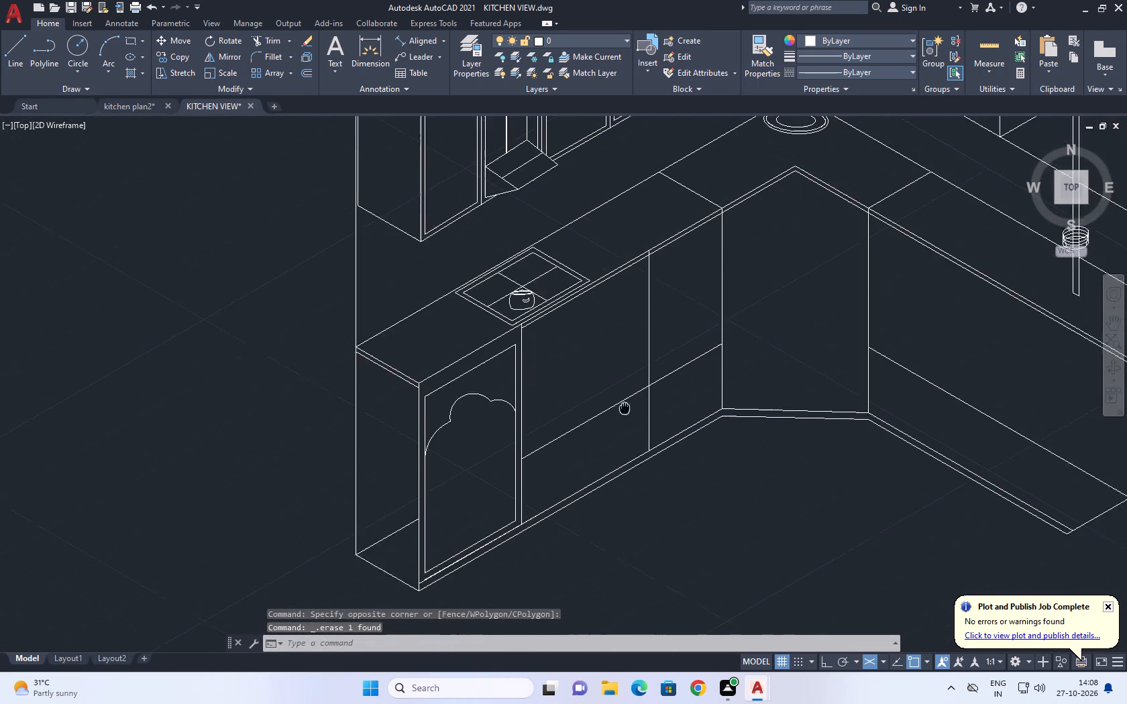
pyautogui.moveTo(624, 410); pyautogui.dragTo(574, 422, button='middle')
pyautogui.click(561, 433)
pyautogui.click(539, 403)
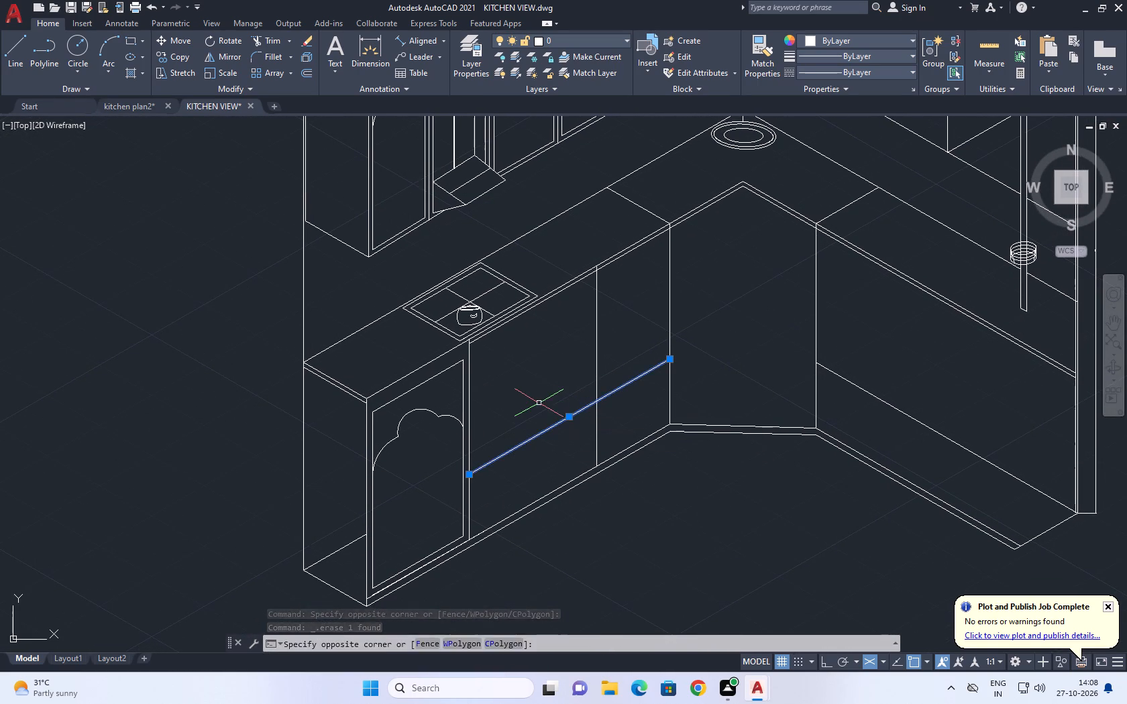
pyautogui.moveTo(547, 404); pyautogui.dragTo(545, 357, button='middle')
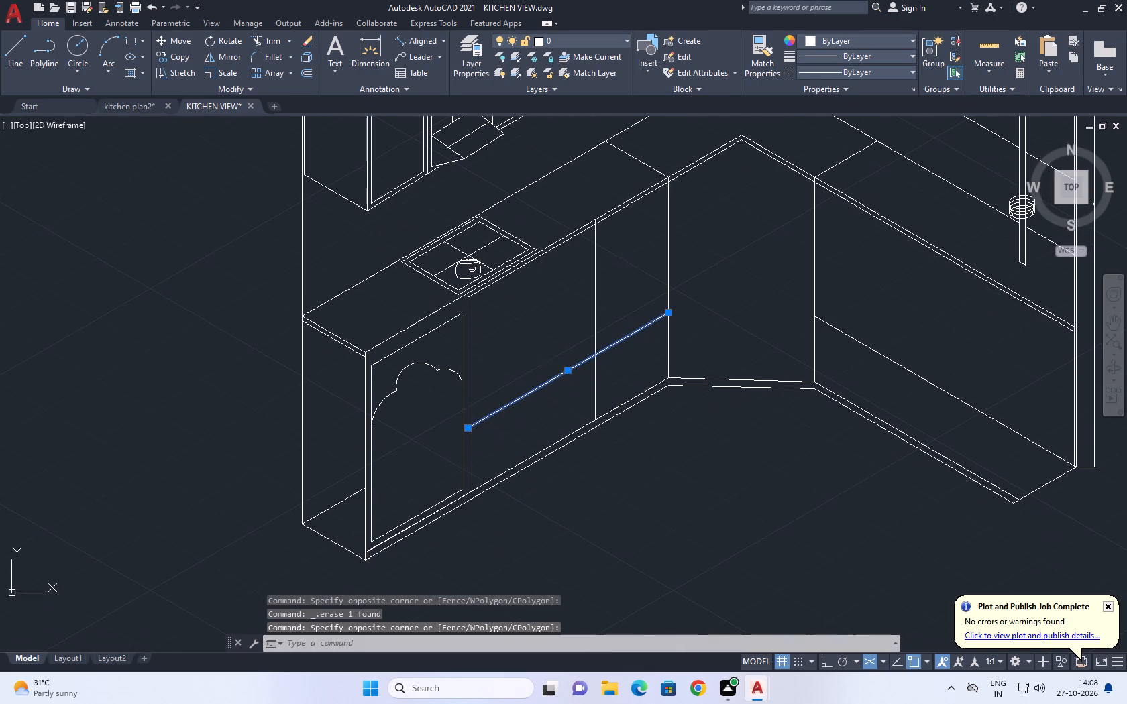
pyautogui.write('M')
pyautogui.press('space')
pyautogui.click(540, 412)
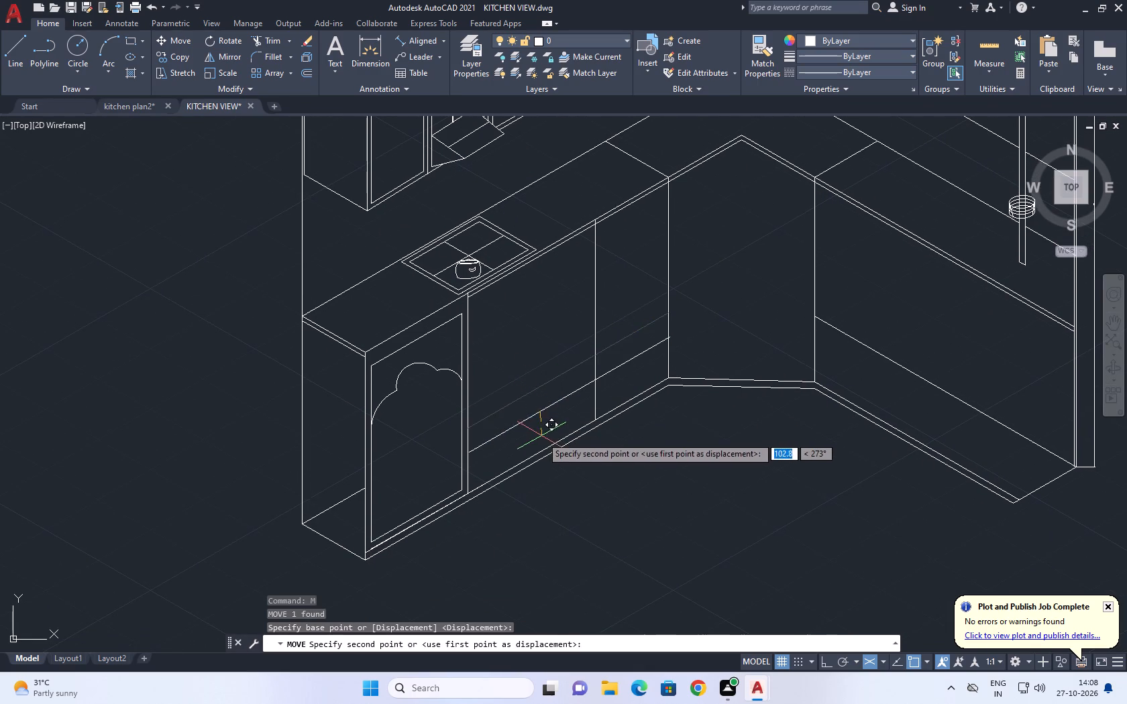
pyautogui.click(541, 438)
# Move the lowered divider line so its near end meets the upright beside the arched door.
pyautogui.scroll(2, 539, 412)
pyautogui.click(558, 416)
pyautogui.click(539, 397)
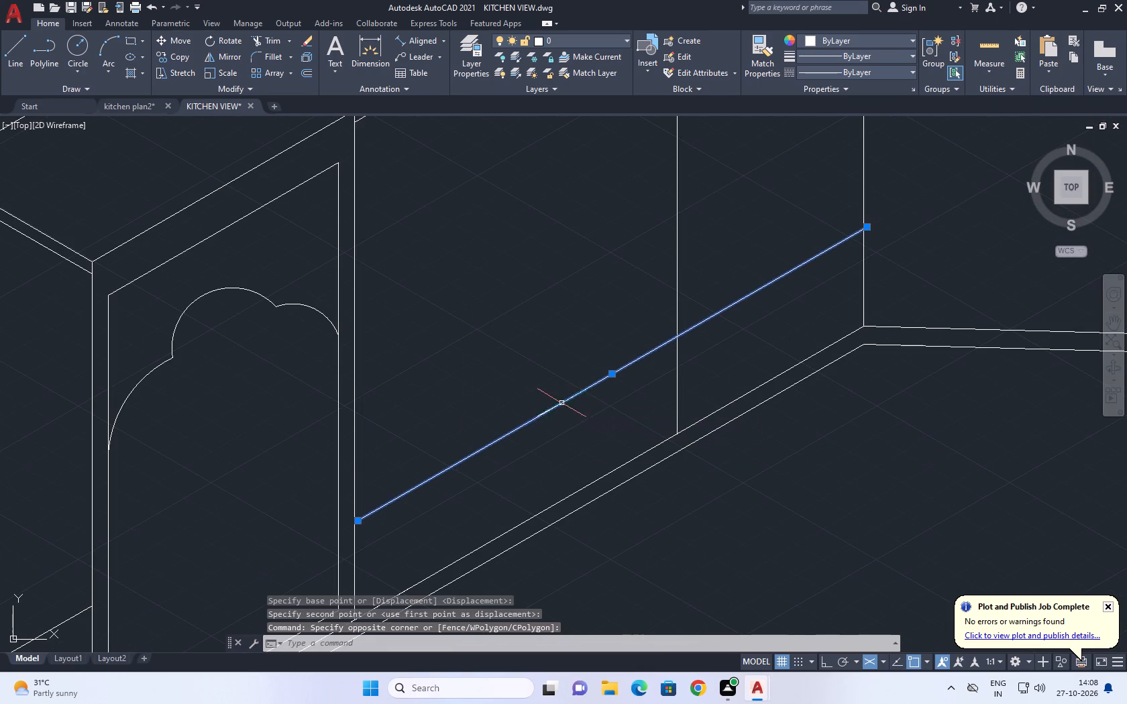
pyautogui.press('m')
pyautogui.press('space')
pyautogui.moveTo(367, 512); pyautogui.dragTo(486, 303, button='middle')
pyautogui.scroll(3, 501, 283)
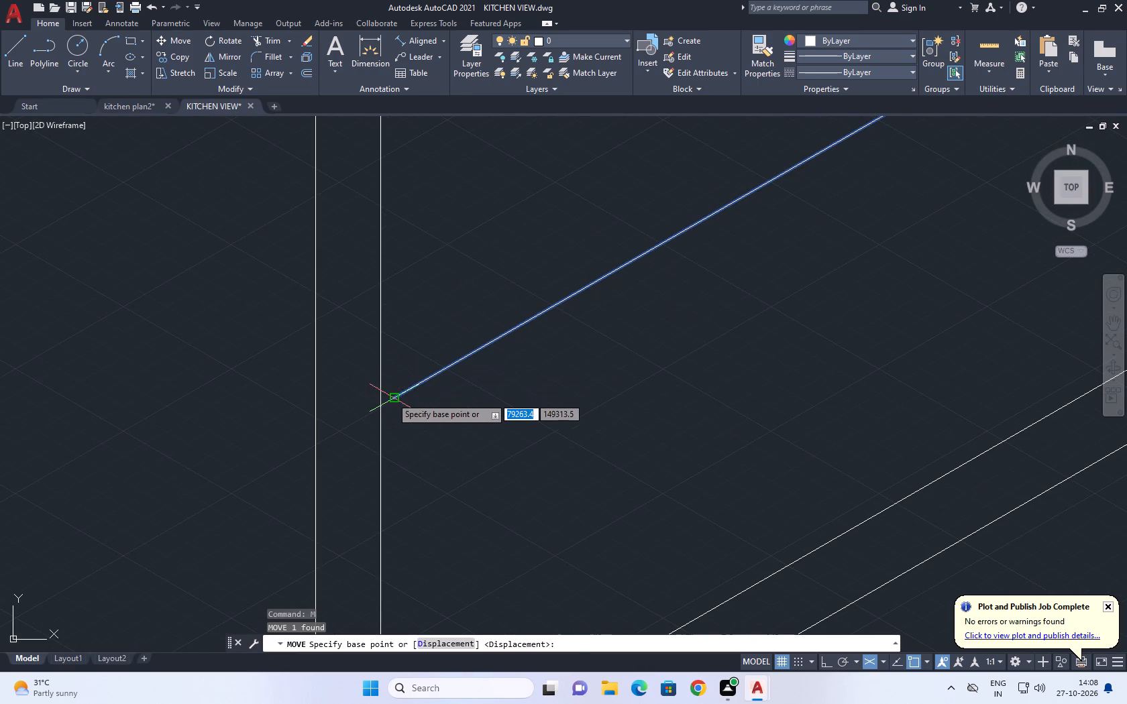
pyautogui.click(395, 397)
pyautogui.click(379, 412)
# Copy the lowered divider line straight up on the right isoplane, to just below the countertop's front edge.
pyautogui.scroll(-5, 481, 373)
pyautogui.moveTo(677, 257); pyautogui.dragTo(643, 302, button='middle')
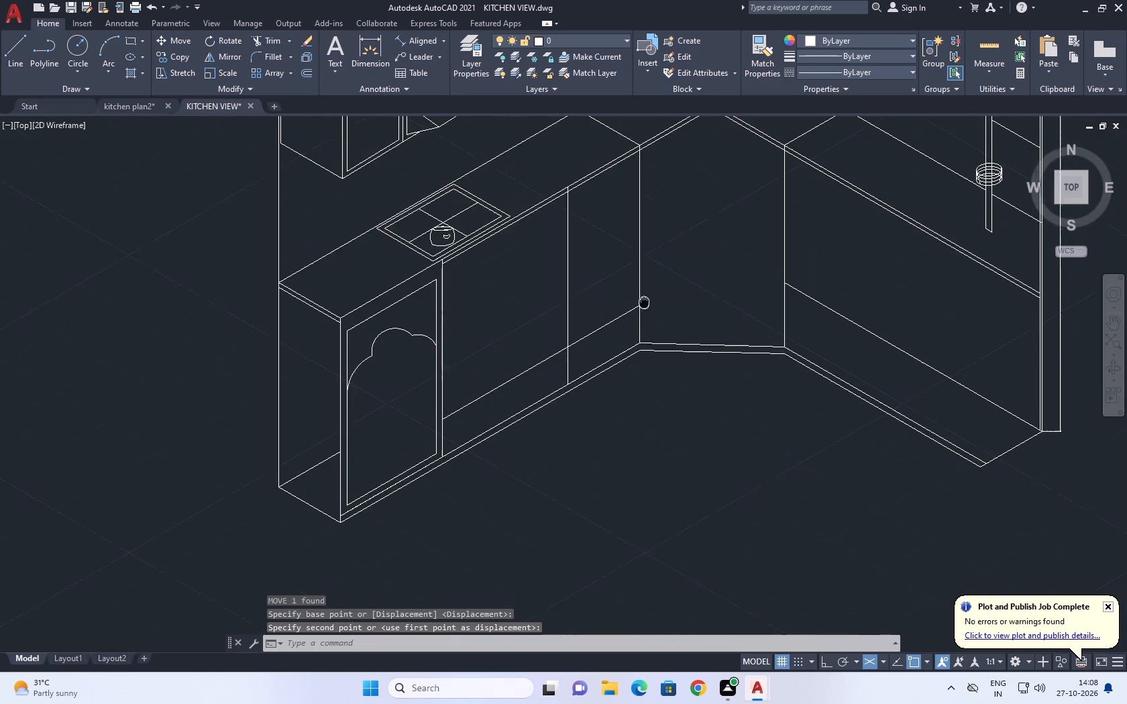
pyautogui.moveTo(643, 302); pyautogui.dragTo(637, 320, button='middle')
pyautogui.moveTo(480, 391); pyautogui.dragTo(440, 431, button='middle')
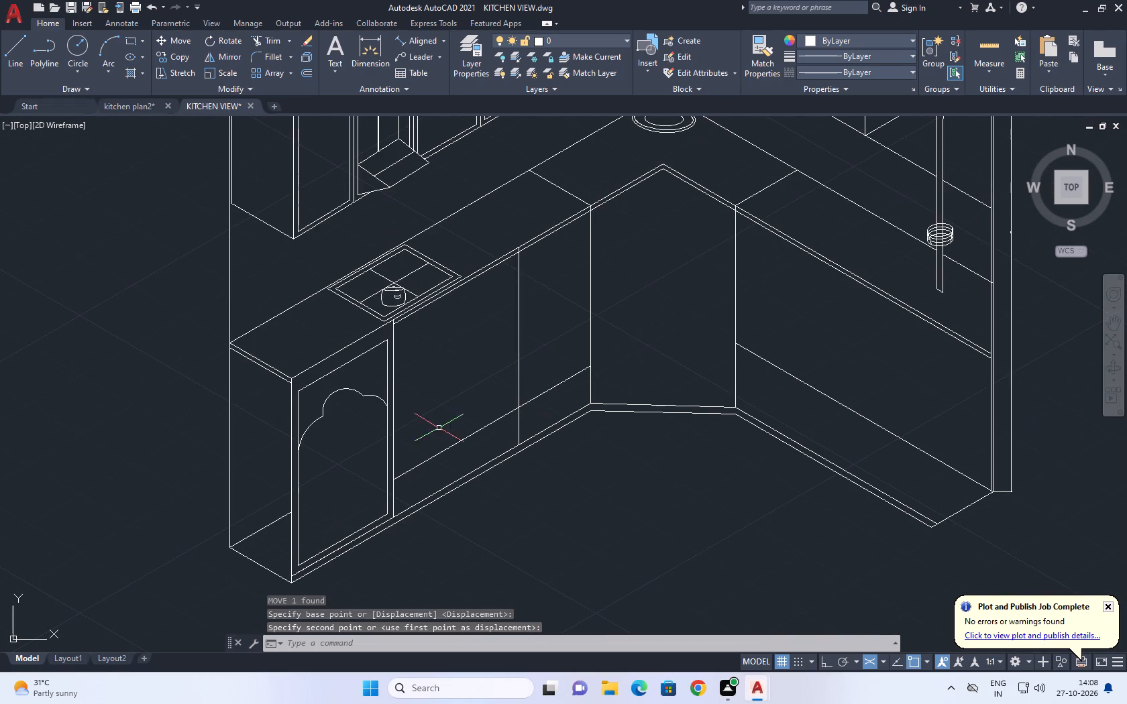
pyautogui.click(451, 455)
pyautogui.click(425, 402)
pyautogui.moveTo(441, 412); pyautogui.dragTo(443, 428, button='middle')
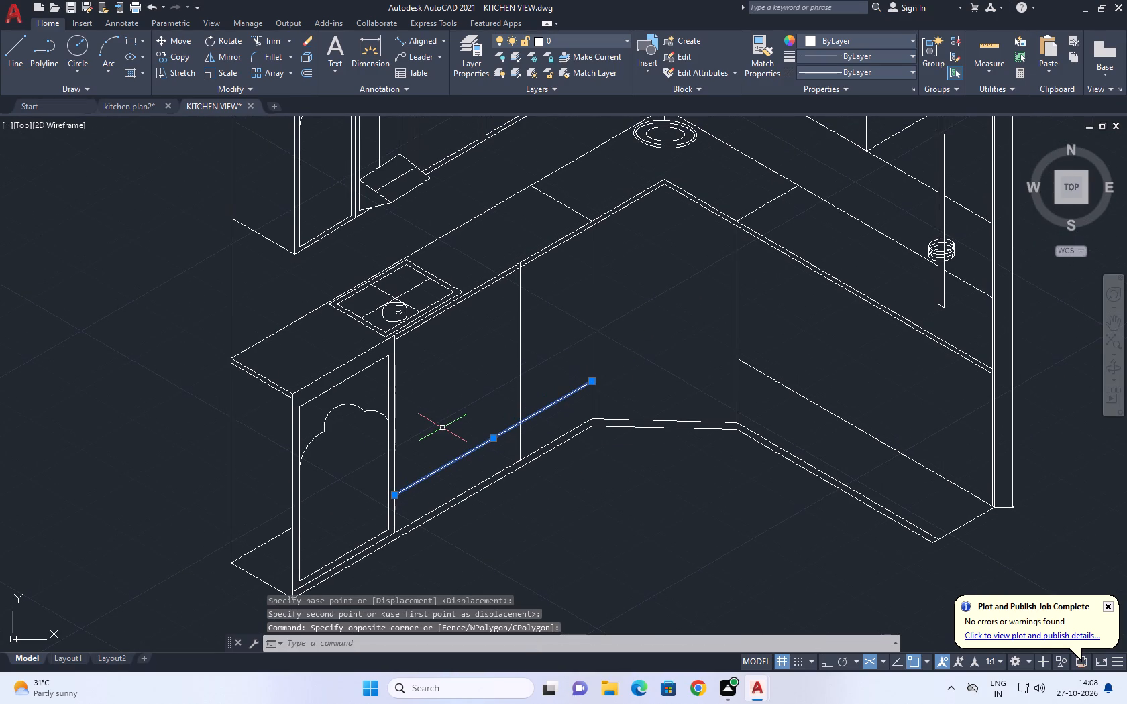
pyautogui.press('c')
pyautogui.press('o')
pyautogui.press('space')
pyautogui.click(455, 451)
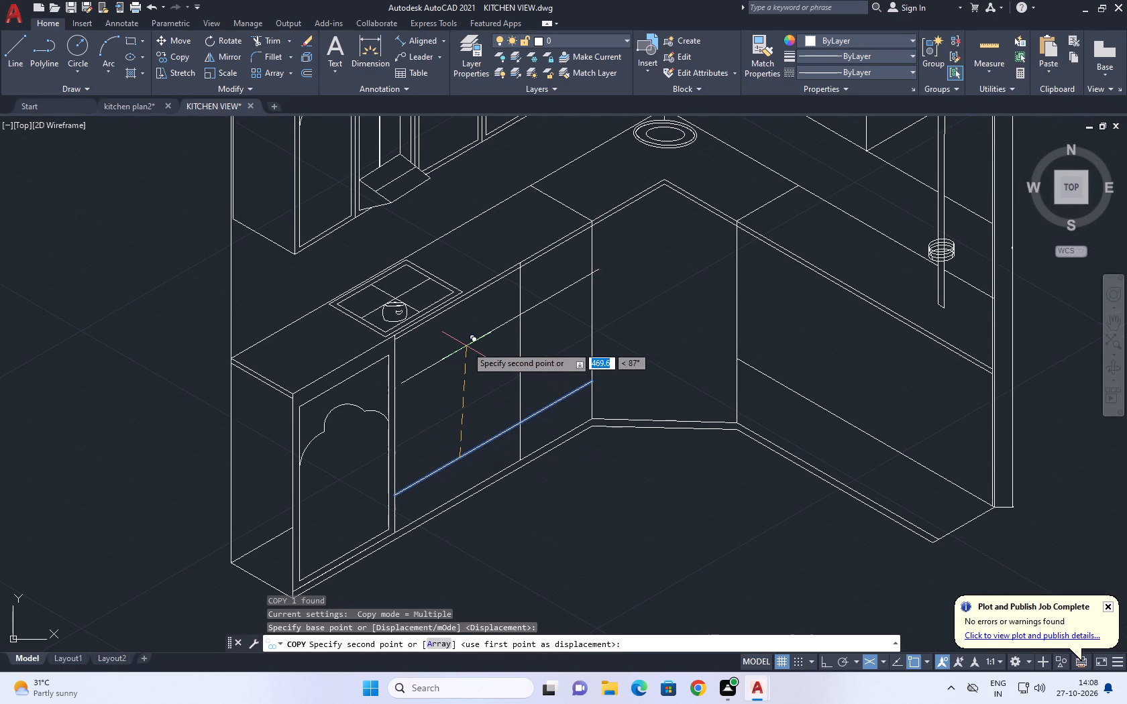
pyautogui.scroll(2, 452, 350)
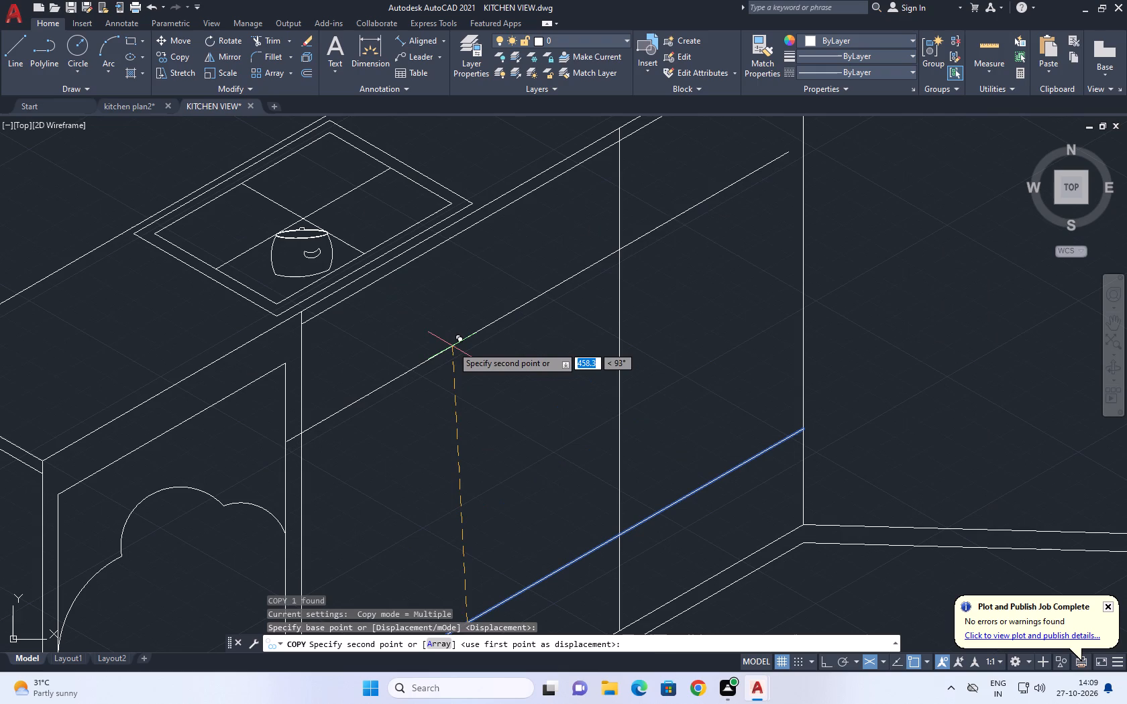
pyautogui.press('F8')
pyautogui.press('F5')
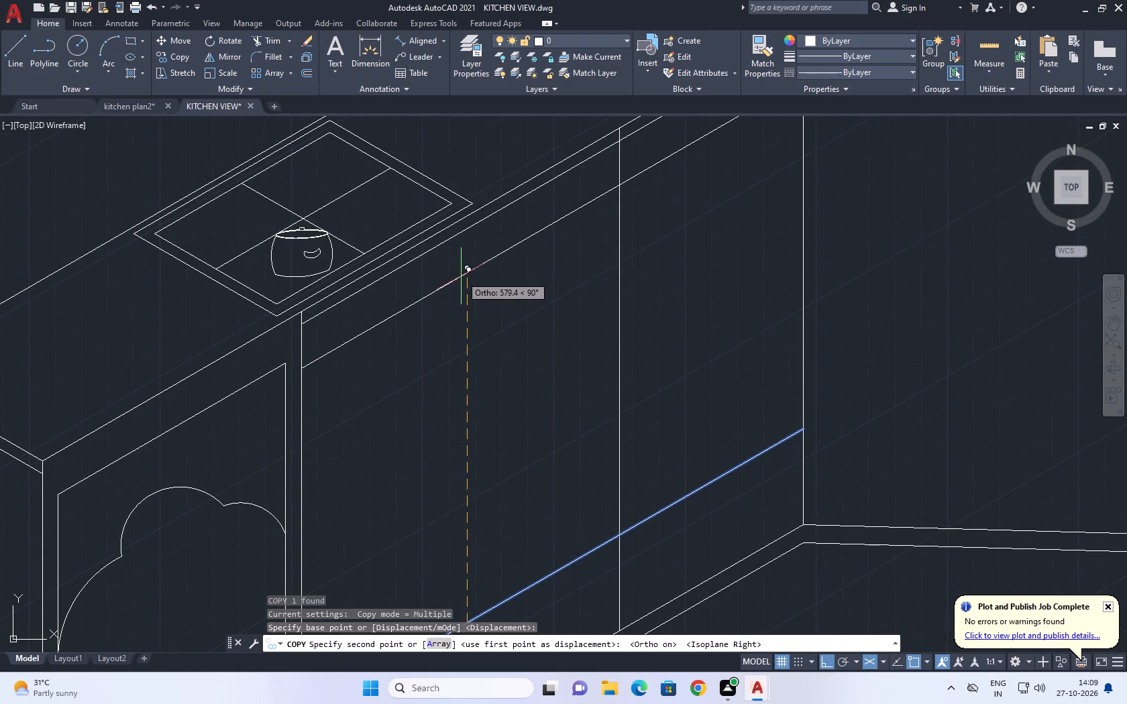
pyautogui.click(463, 255)
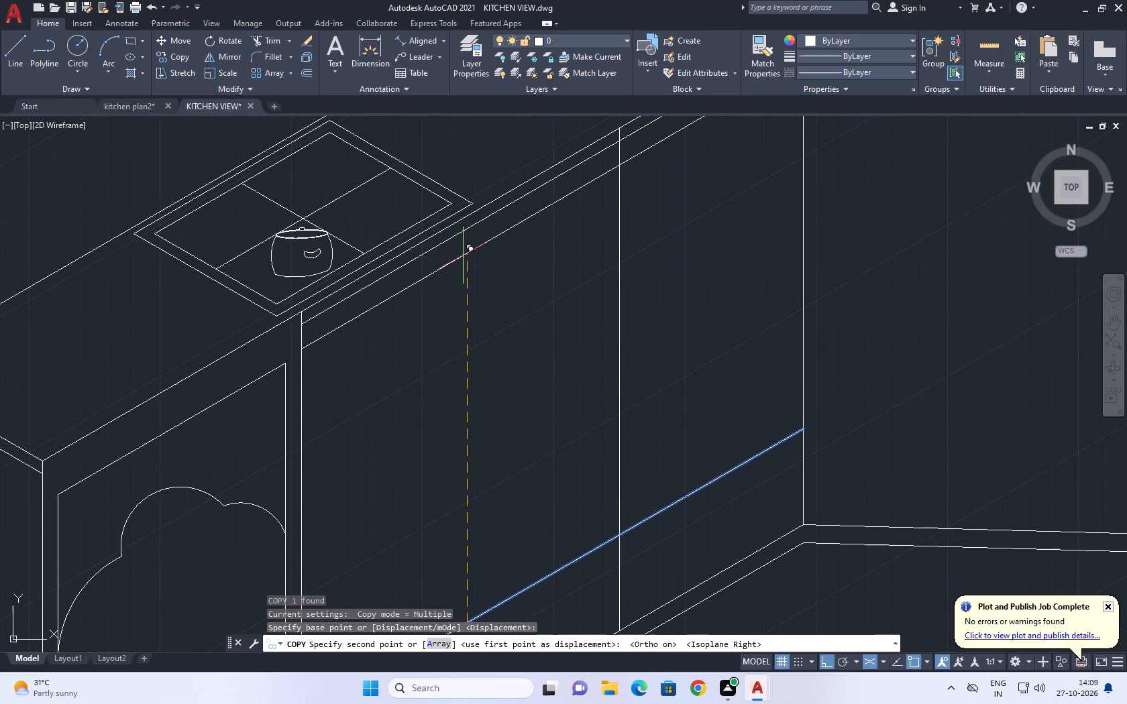
pyautogui.press('Escape')
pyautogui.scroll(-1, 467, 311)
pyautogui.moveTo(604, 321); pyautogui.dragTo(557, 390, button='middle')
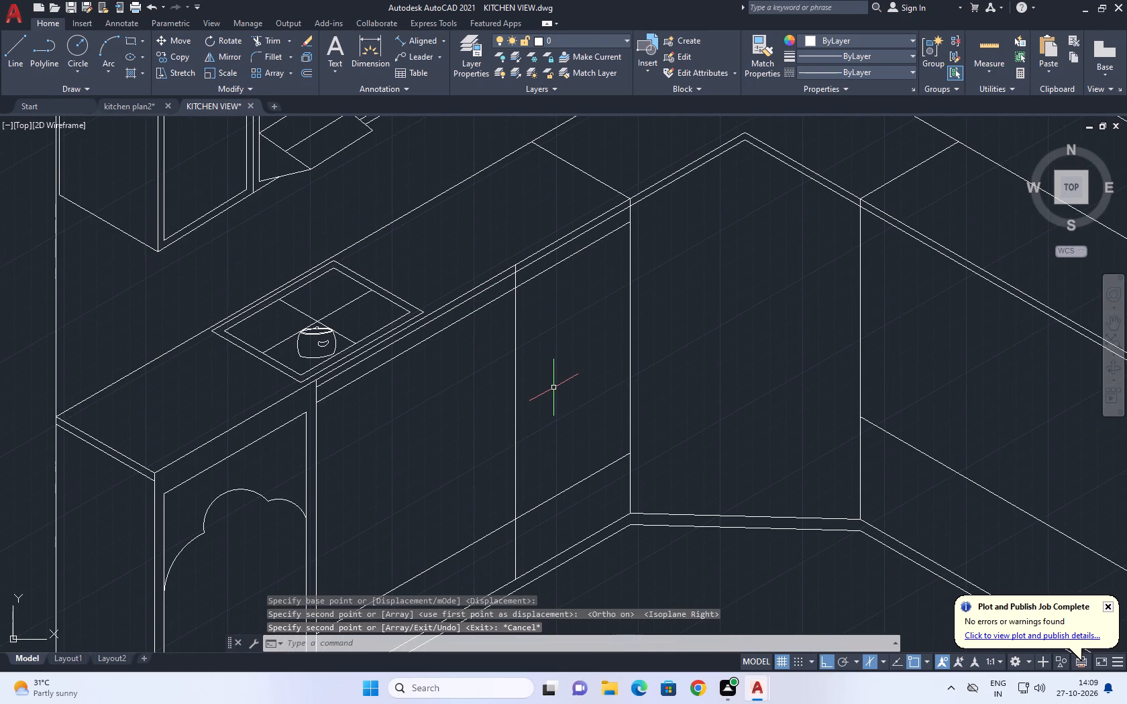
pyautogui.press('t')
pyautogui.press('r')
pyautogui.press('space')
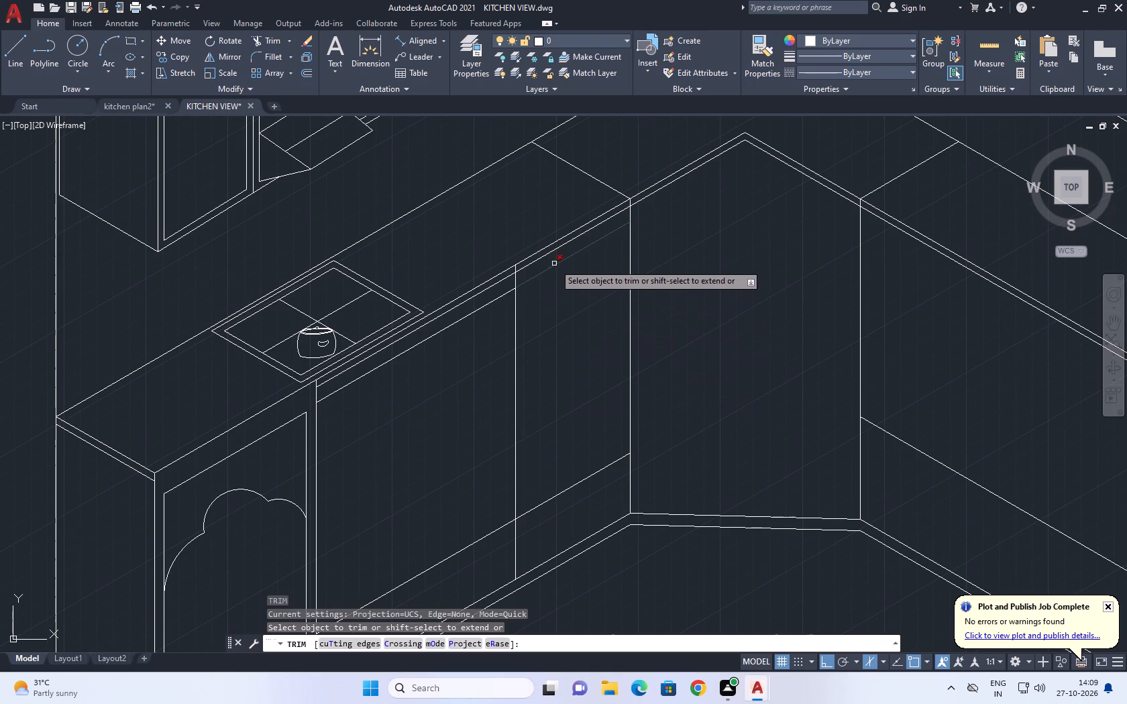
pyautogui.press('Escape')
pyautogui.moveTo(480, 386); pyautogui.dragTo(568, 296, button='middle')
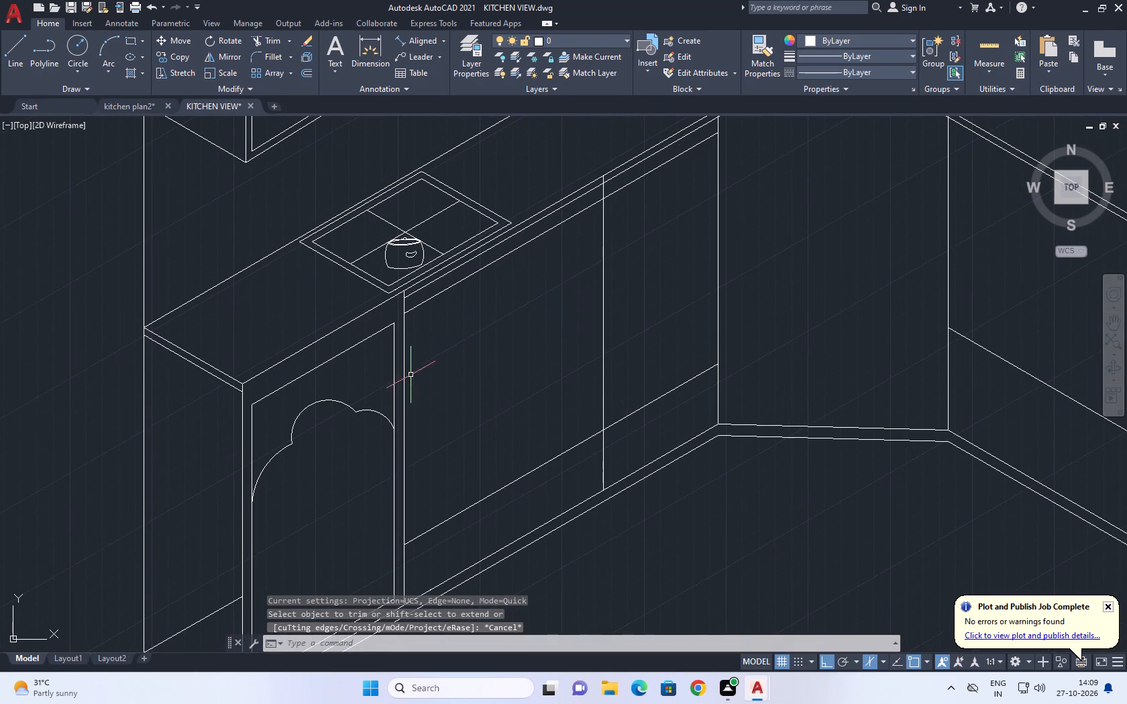
# Copy the upright beside the arched door 20 units along the 30° axis toward the kitchen corner.
pyautogui.moveTo(455, 371); pyautogui.dragTo(484, 310, button='middle')
pyautogui.click(433, 340)
pyautogui.write('CO')
pyautogui.press('space')
pyautogui.click(427, 396)
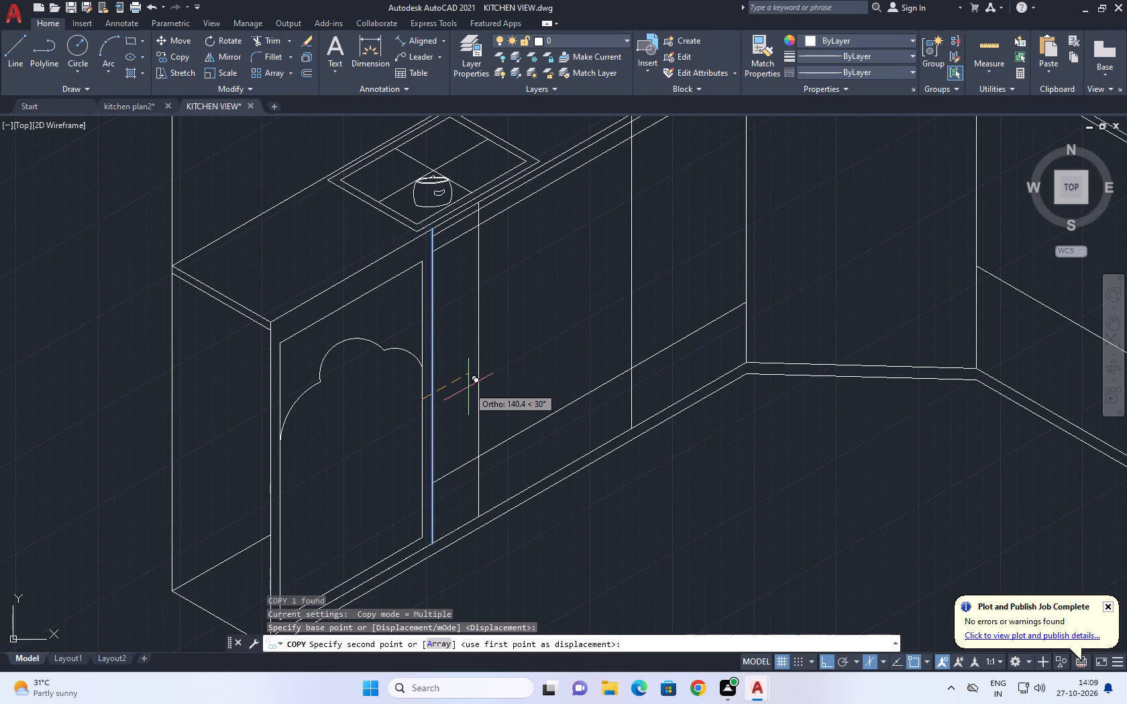
pyautogui.press('2')
pyautogui.press('0')
pyautogui.press('Return')
pyautogui.press('Escape')
# Copy the upright between the two adjacent cabinet fronts 20 units back toward the arched door.
pyautogui.moveTo(546, 245); pyautogui.dragTo(538, 261, button='middle')
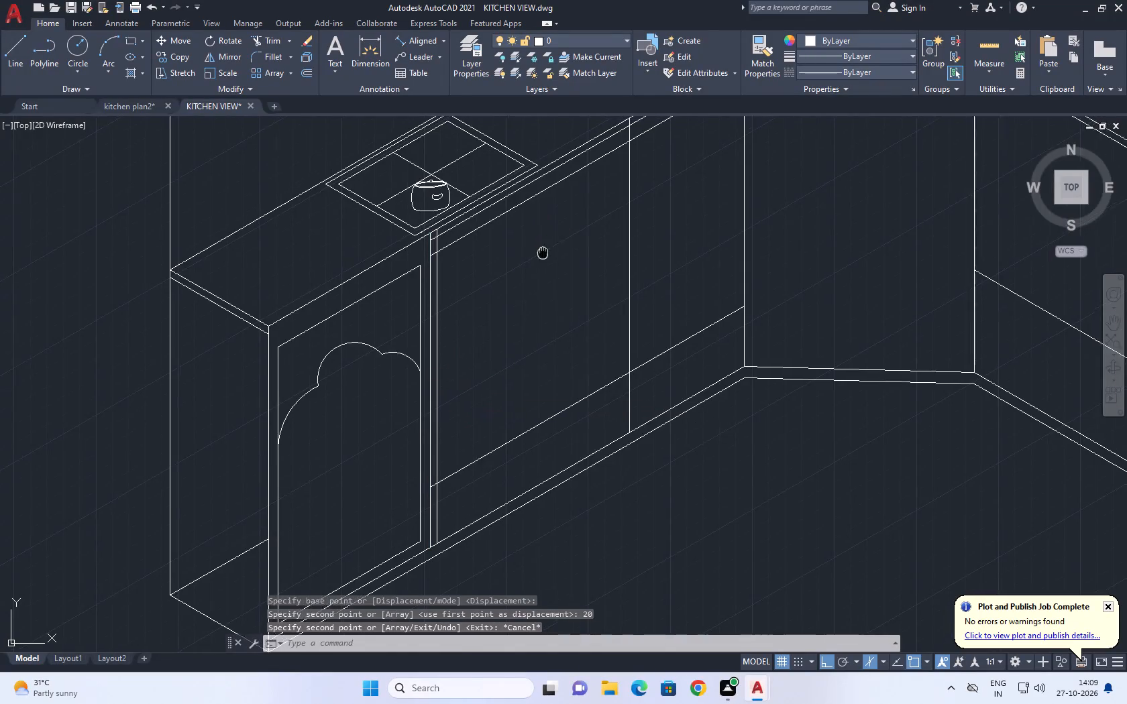
pyautogui.moveTo(538, 261); pyautogui.dragTo(505, 339, button='middle')
pyautogui.click(626, 293)
pyautogui.click(570, 315)
pyautogui.write('CO')
pyautogui.press('space')
pyautogui.click(578, 309)
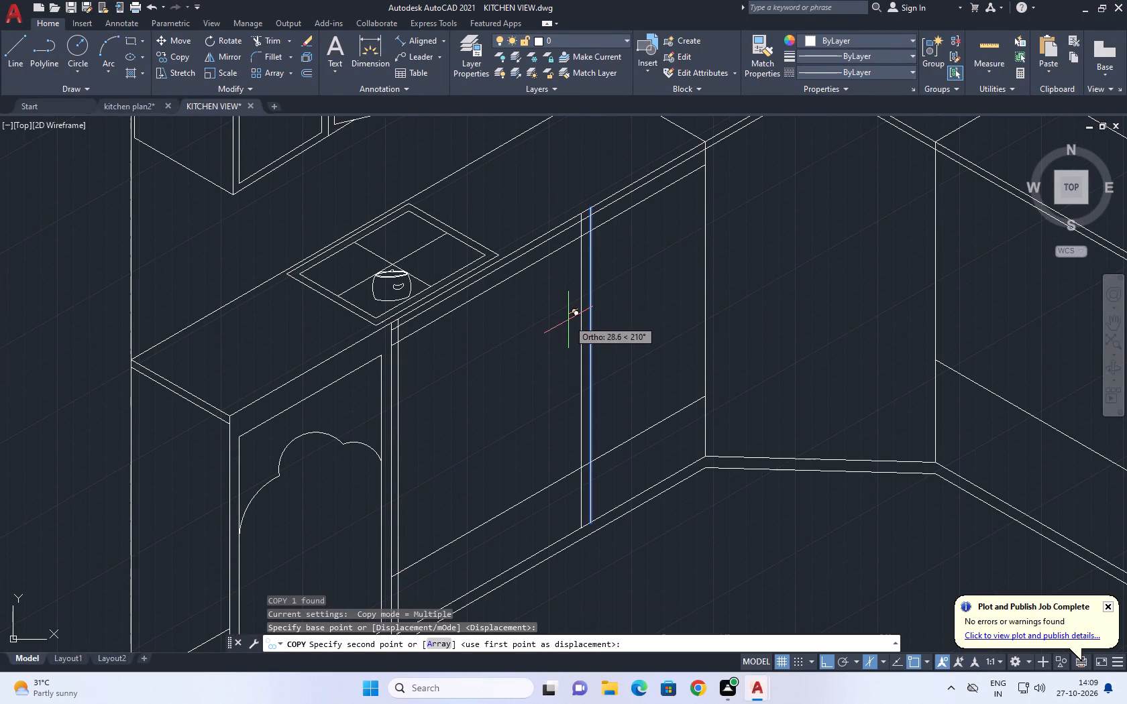
pyautogui.write('20')
pyautogui.press('Return')
pyautogui.press('Escape')
# Trim the upper divider line and inner uprights to form clean top corners on the cabinet front beside the arched door.
pyautogui.moveTo(568, 283); pyautogui.dragTo(568, 303, button='middle')
pyautogui.press('t')
pyautogui.press('r')
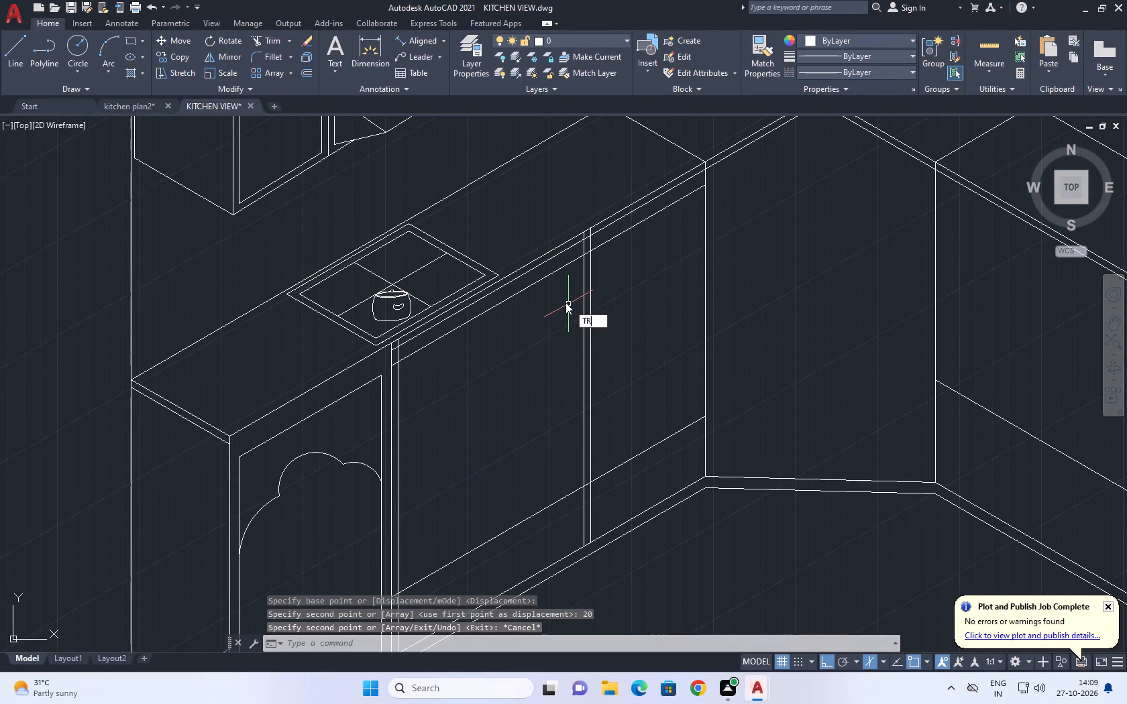
pyautogui.press('space')
pyautogui.scroll(4, 384, 360)
pyautogui.moveTo(422, 321); pyautogui.dragTo(450, 321, button='middle')
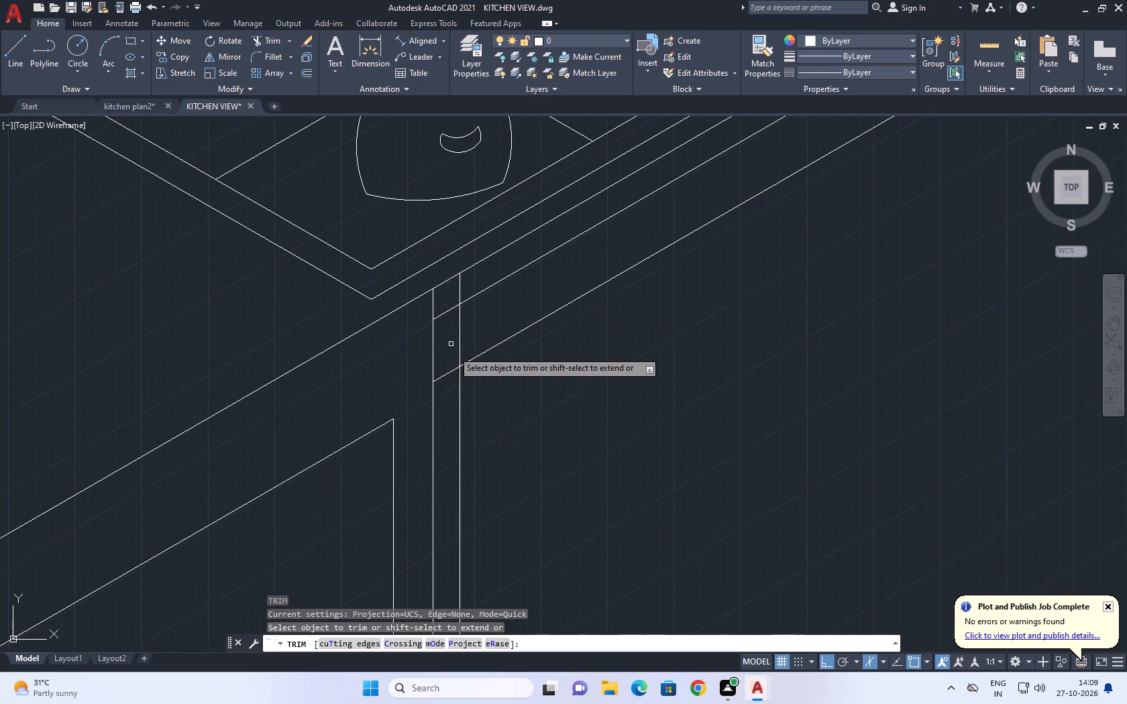
pyautogui.click(450, 379)
pyautogui.click(472, 322)
pyautogui.scroll(-4, 543, 328)
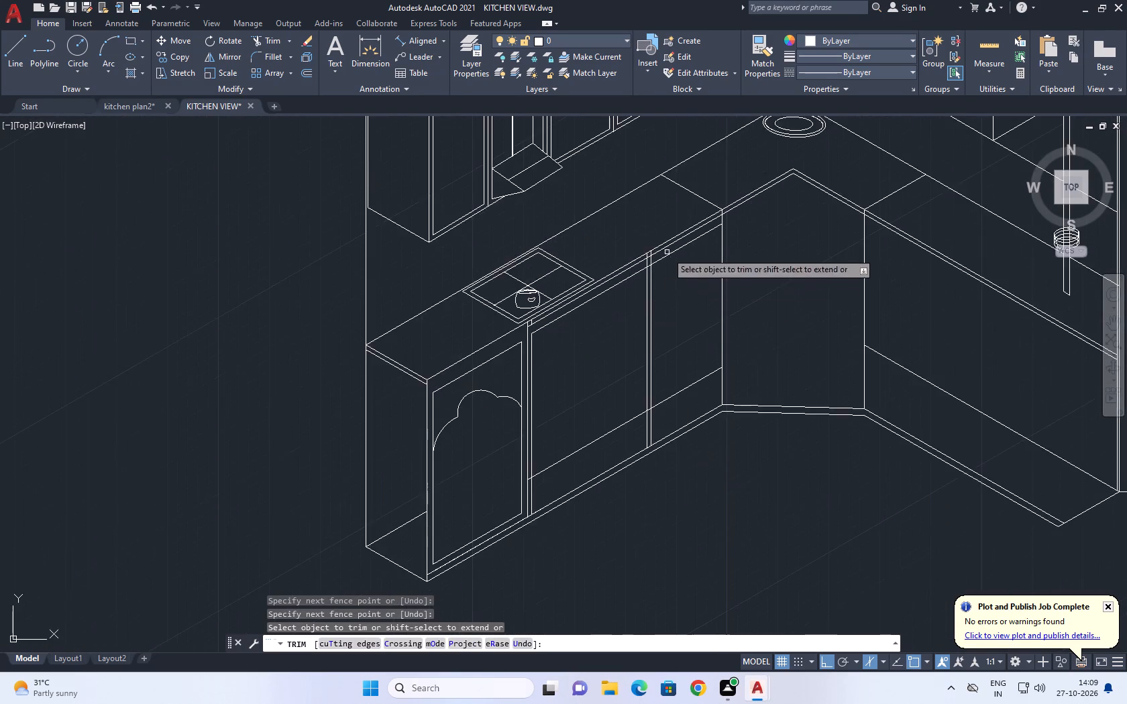
pyautogui.moveTo(643, 298); pyautogui.dragTo(576, 364, button='middle')
pyautogui.scroll(3, 574, 362)
pyautogui.scroll(2, 582, 221)
pyautogui.click(622, 281)
pyautogui.moveTo(602, 237); pyautogui.dragTo(584, 231)
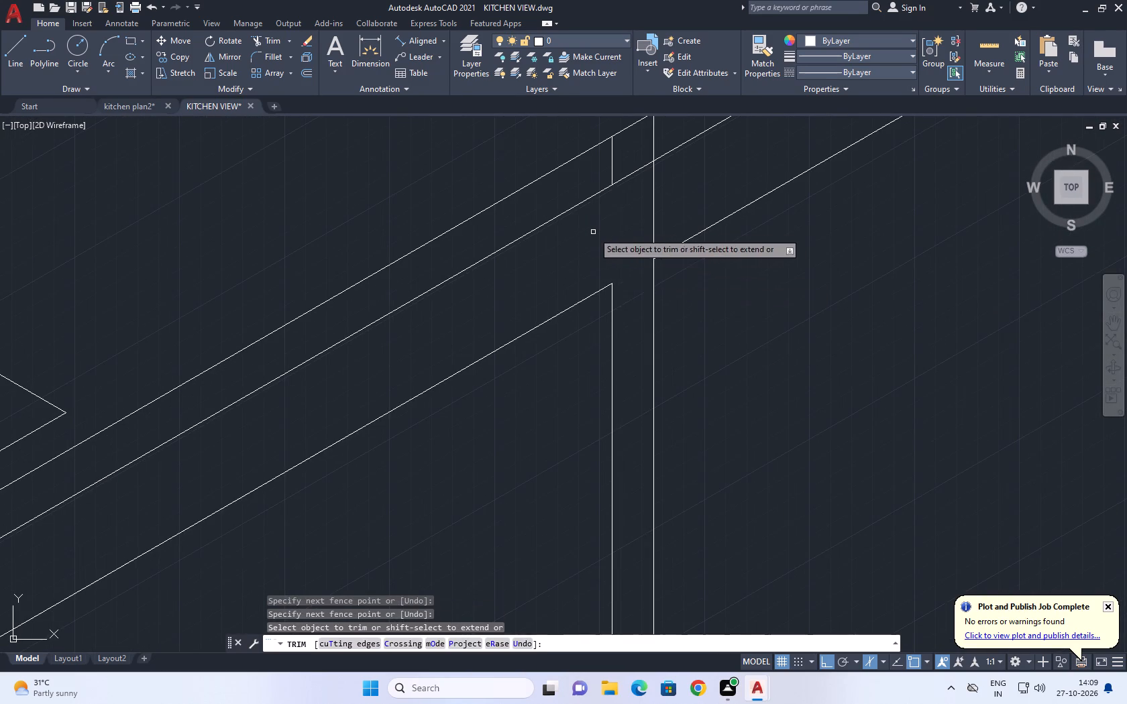
pyautogui.scroll(-6, 596, 231)
pyautogui.moveTo(597, 469); pyautogui.dragTo(619, 297, button='middle')
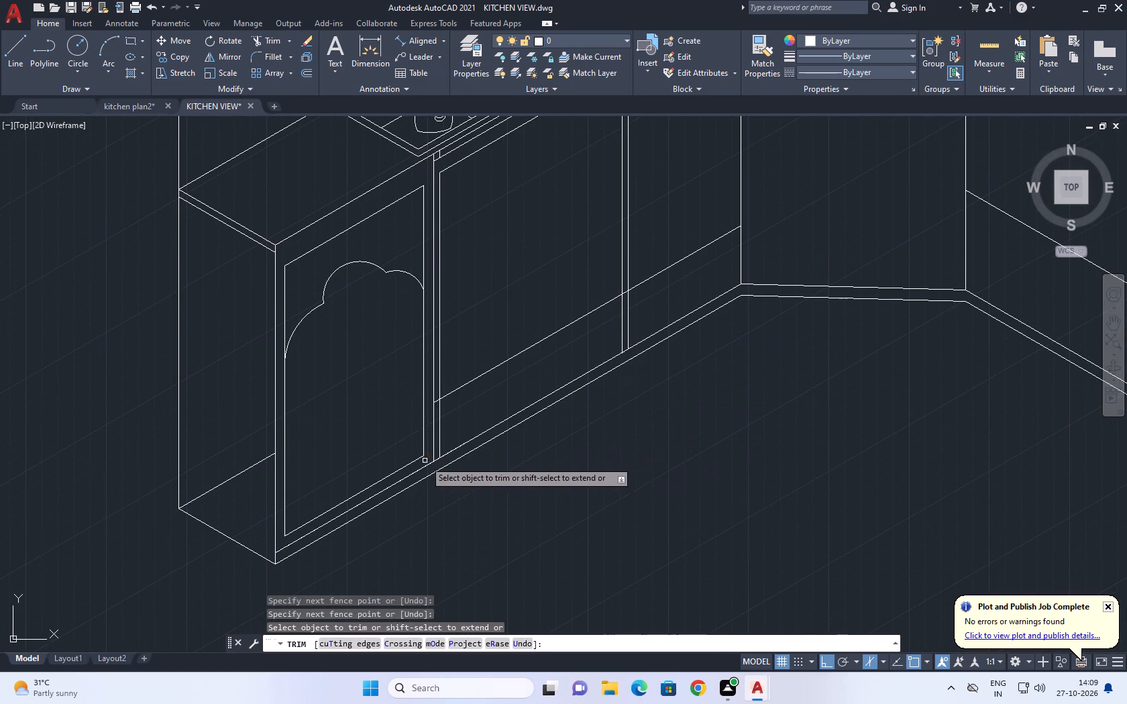
pyautogui.press('Escape')
# Copy the lower divider line on the cabinets beside the arched door 10 units straight up.
pyautogui.click(494, 377)
pyautogui.click(484, 355)
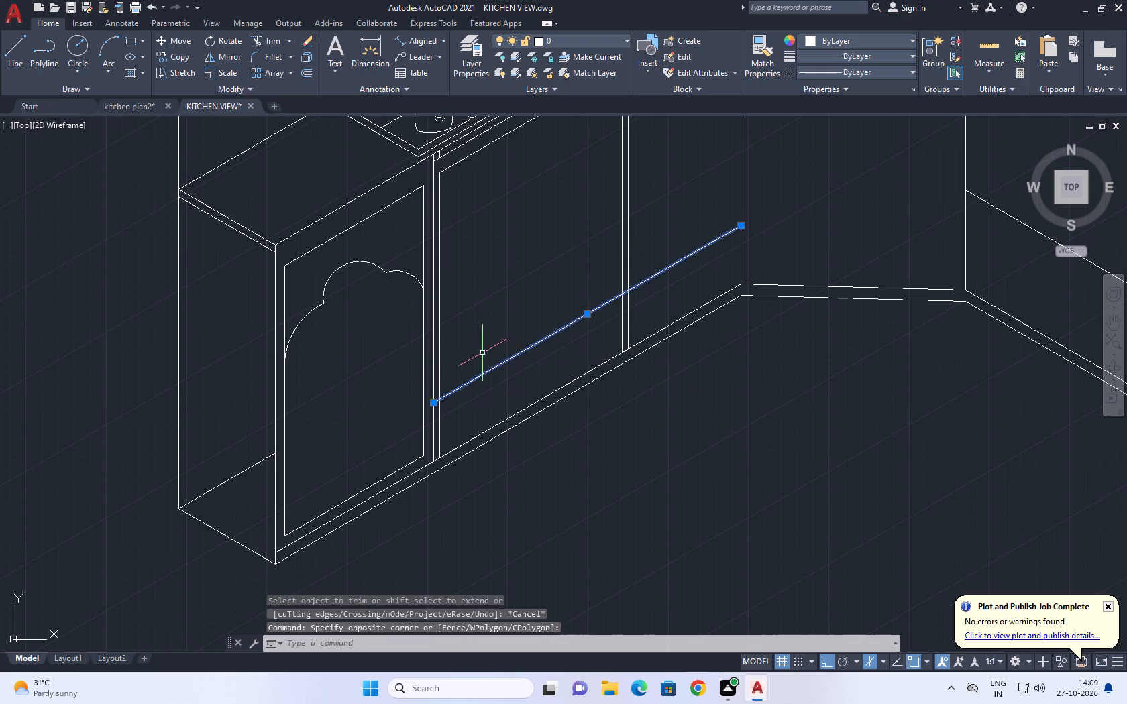
pyautogui.moveTo(503, 351); pyautogui.dragTo(511, 402, button='middle')
pyautogui.press('c')
pyautogui.press('o')
pyautogui.press('space')
pyautogui.click(512, 412)
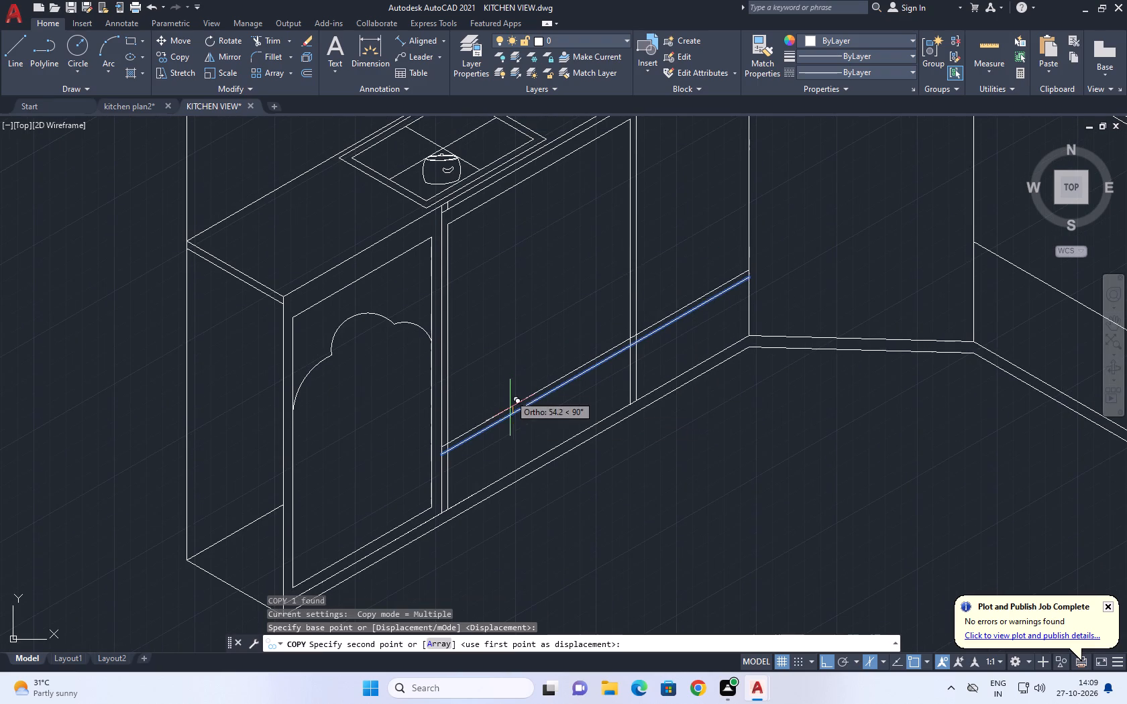
pyautogui.press('2')
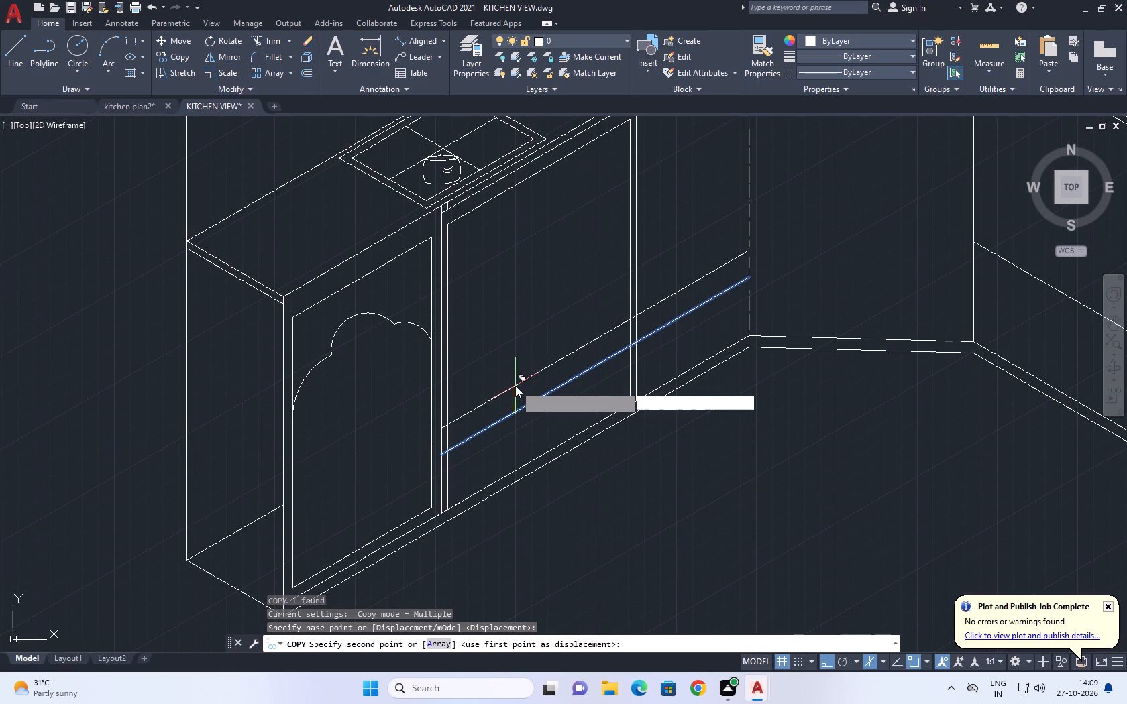
pyautogui.press('BackSpace')
pyautogui.press('1')
pyautogui.press('0')
pyautogui.press('Return')
pyautogui.press('Escape')
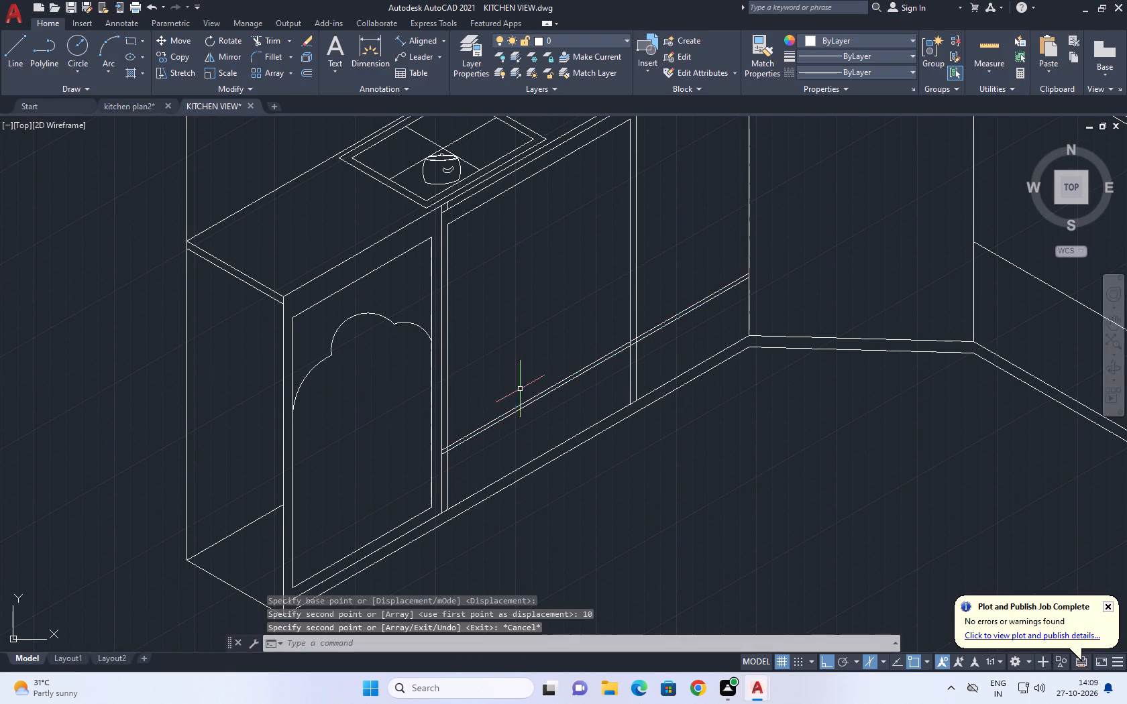
# Move the copied lower divider line another 10 units straight up.
pyautogui.moveTo(462, 395); pyautogui.dragTo(423, 375, button='middle')
pyautogui.scroll(2, 417, 408)
pyautogui.click(429, 436)
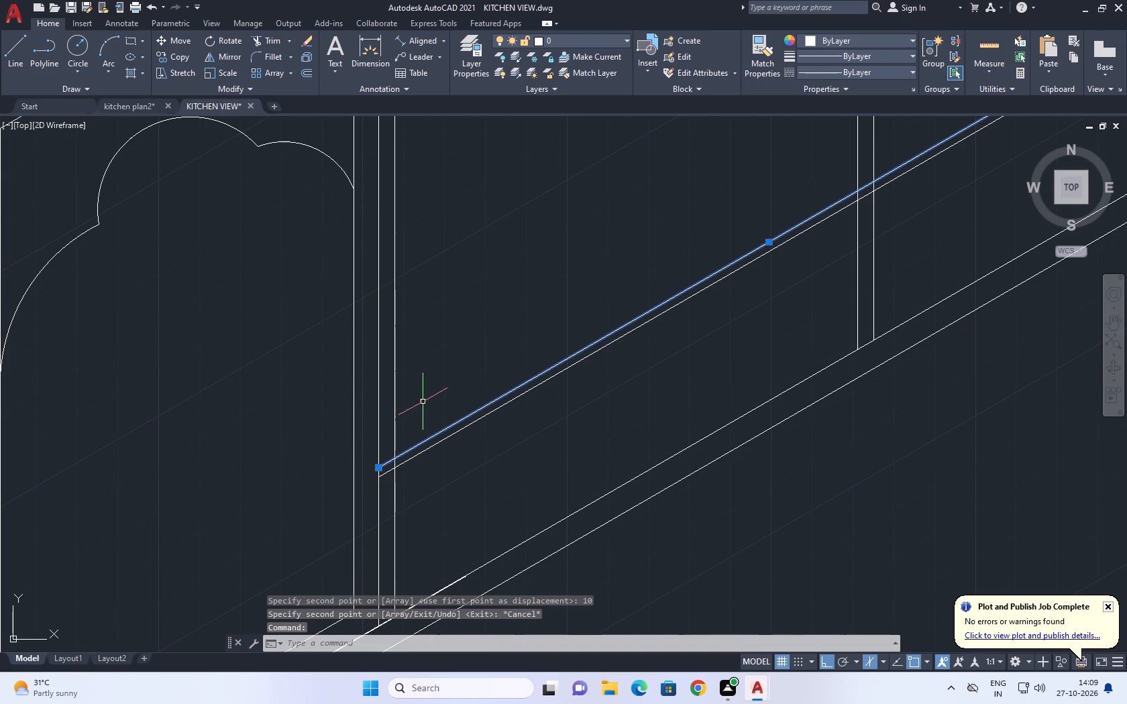
pyautogui.press('m')
pyautogui.press('space')
pyautogui.click(427, 428)
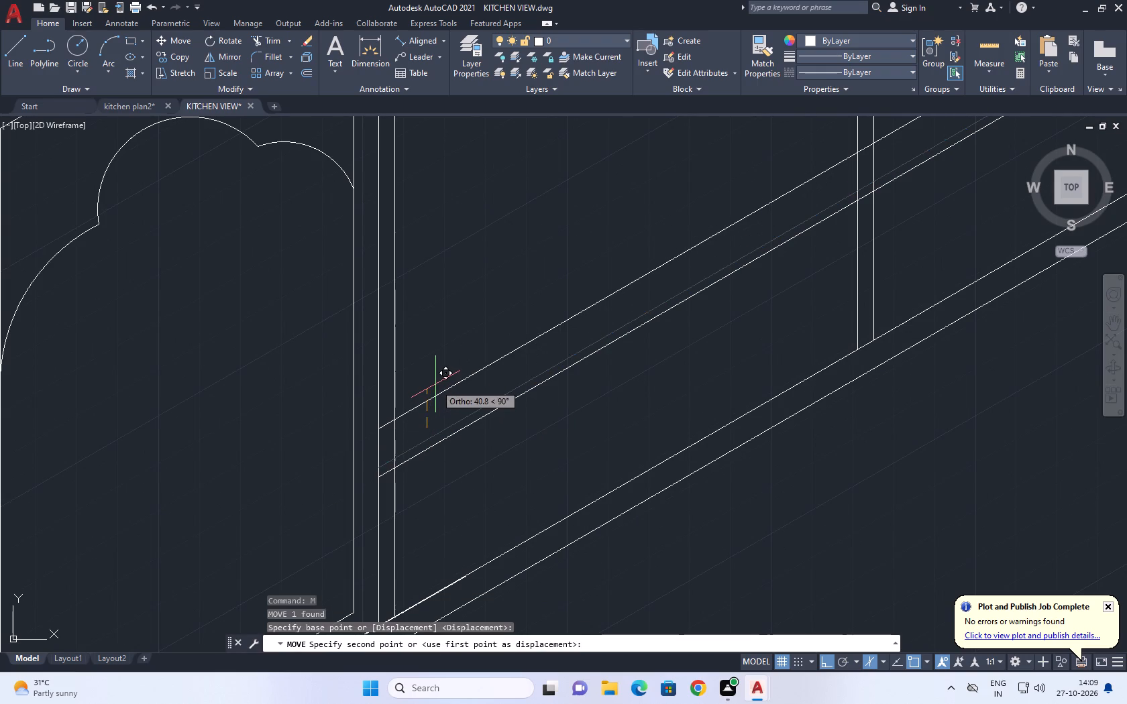
pyautogui.write('10')
pyautogui.press('Return')
pyautogui.press('Escape')
# Trim the raised divider line and inner uprights to form clean bottom corners on the cabinet front beside the arched door.
pyautogui.press('t')
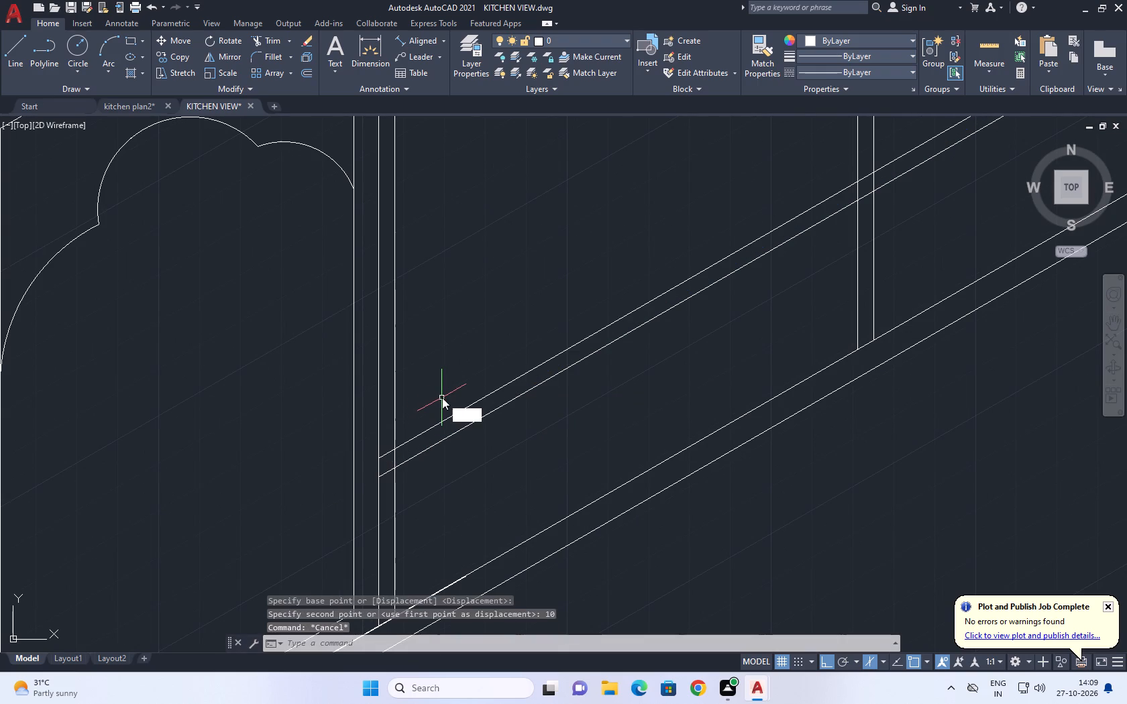
pyautogui.write('R')
pyautogui.press('space')
pyautogui.scroll(3, 391, 471)
pyautogui.moveTo(368, 394); pyautogui.dragTo(371, 387)
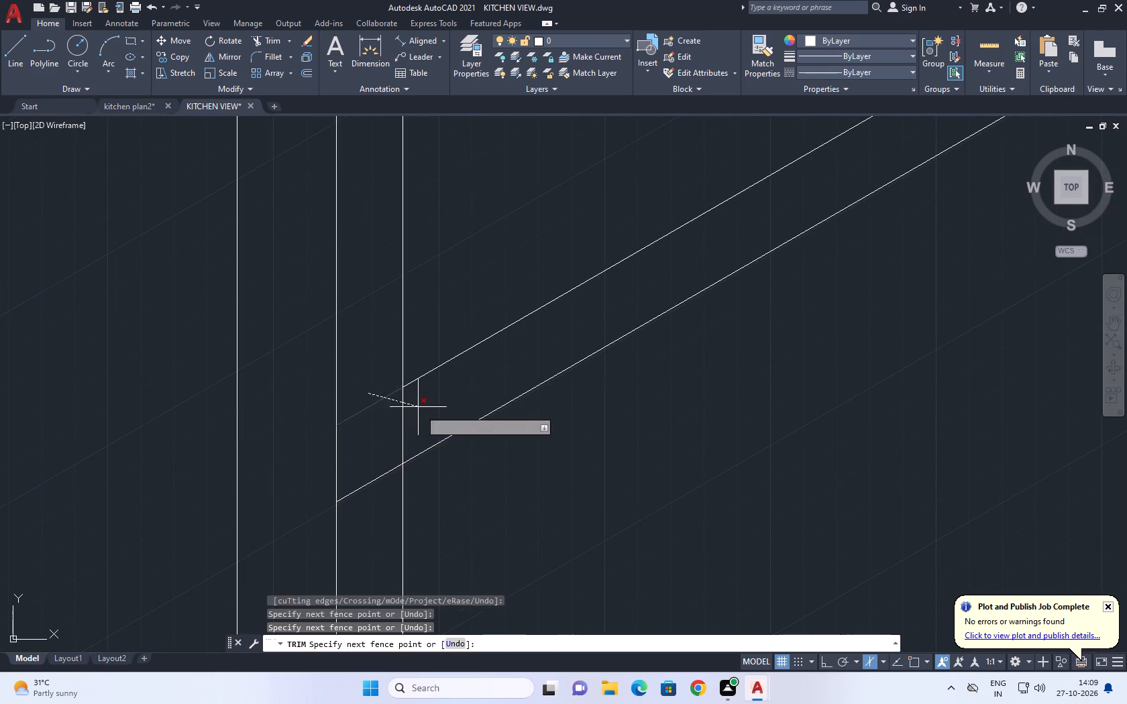
pyautogui.click(425, 412)
pyautogui.scroll(-5, 372, 436)
pyautogui.moveTo(674, 310); pyautogui.dragTo(524, 497, button='middle')
pyautogui.scroll(-3, 738, 298)
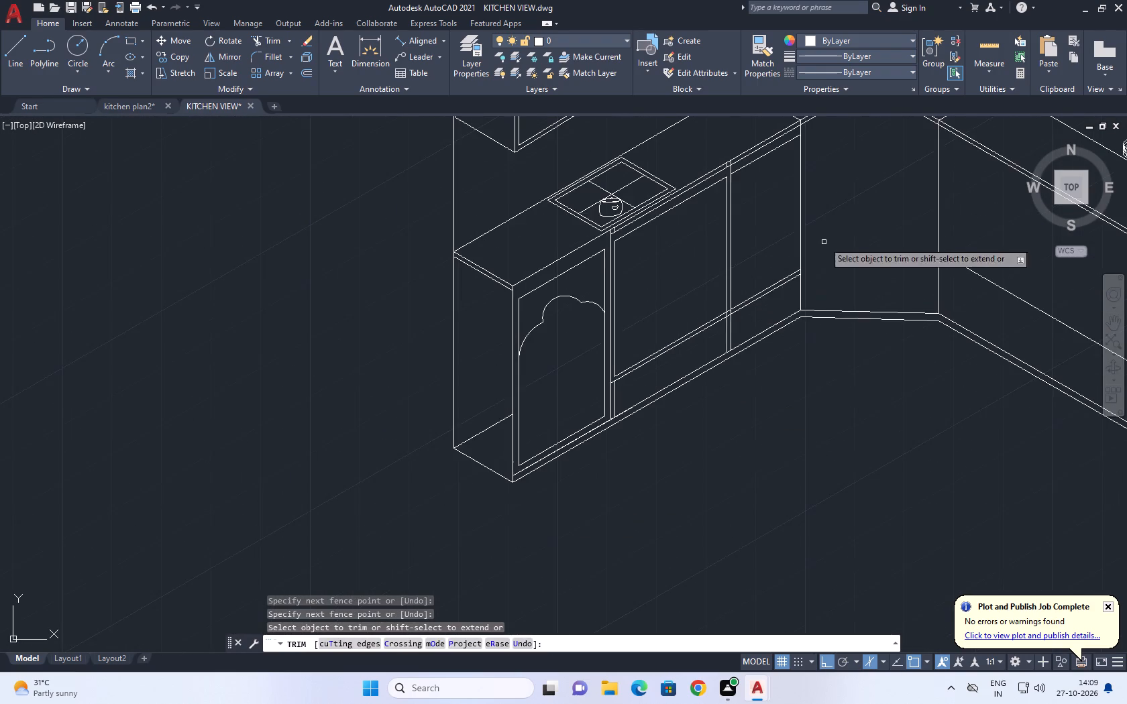
pyautogui.moveTo(822, 241); pyautogui.dragTo(764, 295, button='middle')
pyautogui.scroll(3, 695, 357)
pyautogui.scroll(2, 594, 384)
pyautogui.click(583, 424)
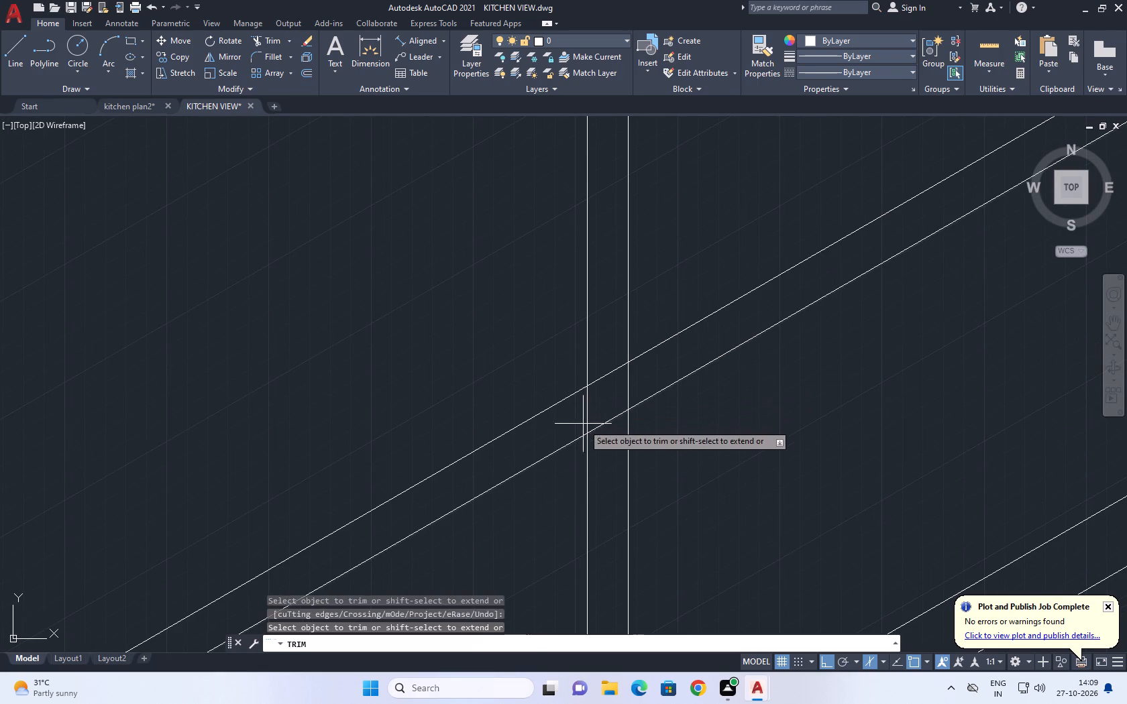
pyautogui.click(616, 352)
pyautogui.scroll(-4, 651, 359)
pyautogui.press('Escape')
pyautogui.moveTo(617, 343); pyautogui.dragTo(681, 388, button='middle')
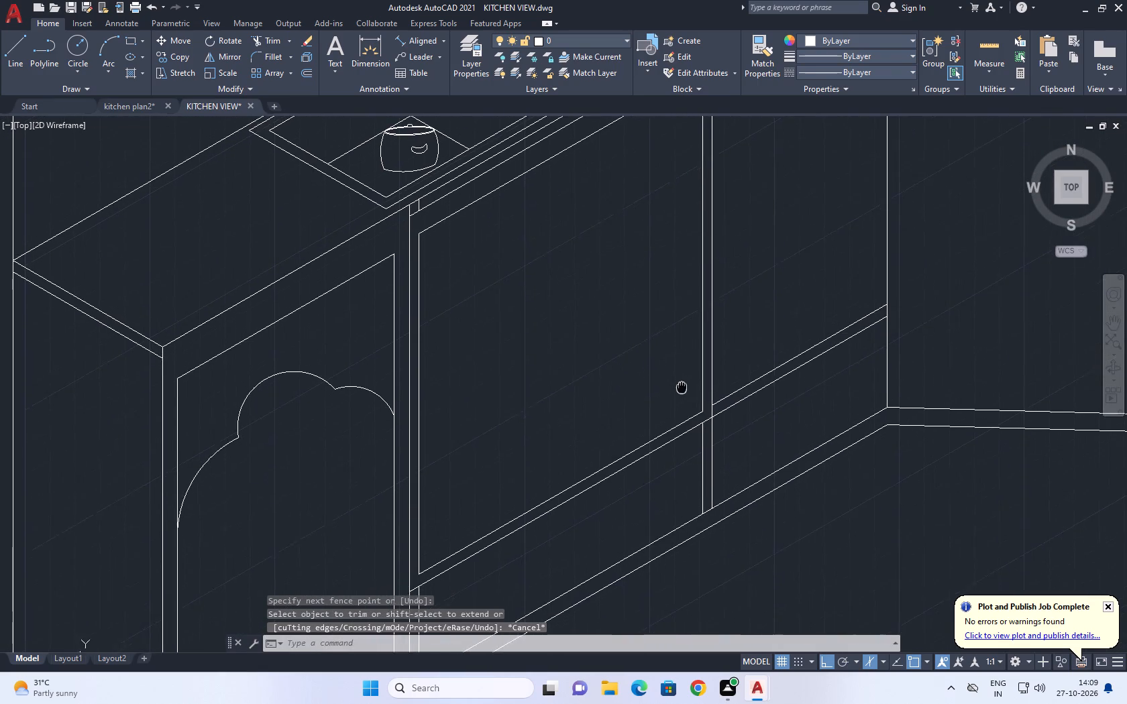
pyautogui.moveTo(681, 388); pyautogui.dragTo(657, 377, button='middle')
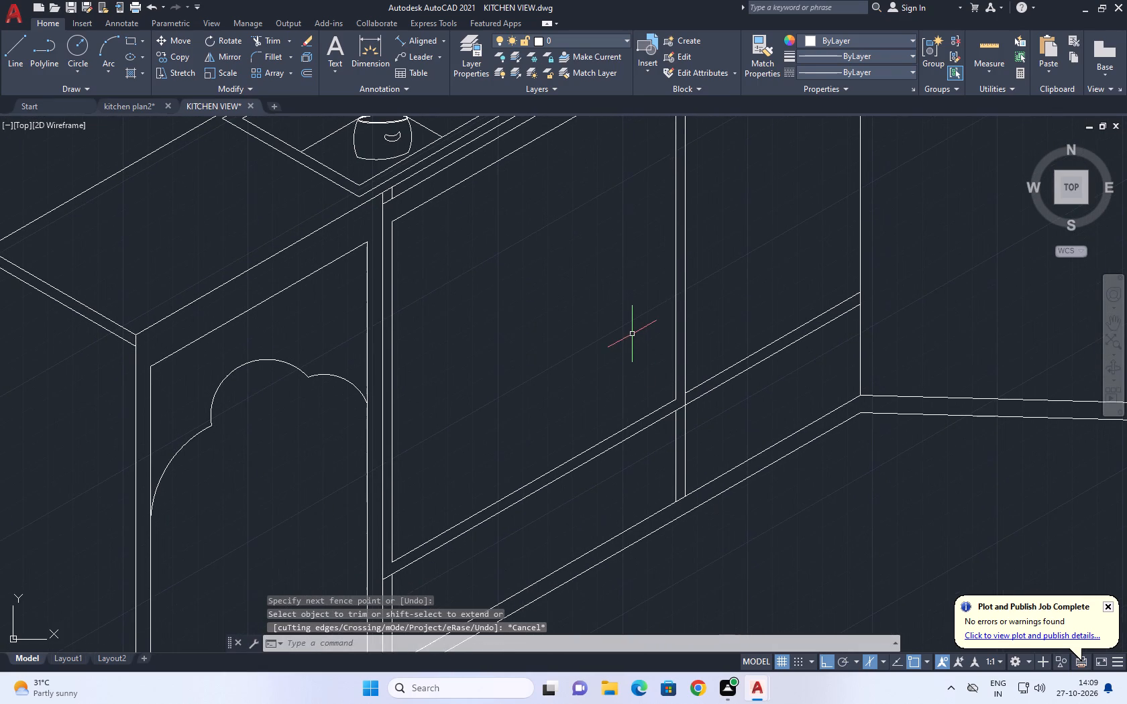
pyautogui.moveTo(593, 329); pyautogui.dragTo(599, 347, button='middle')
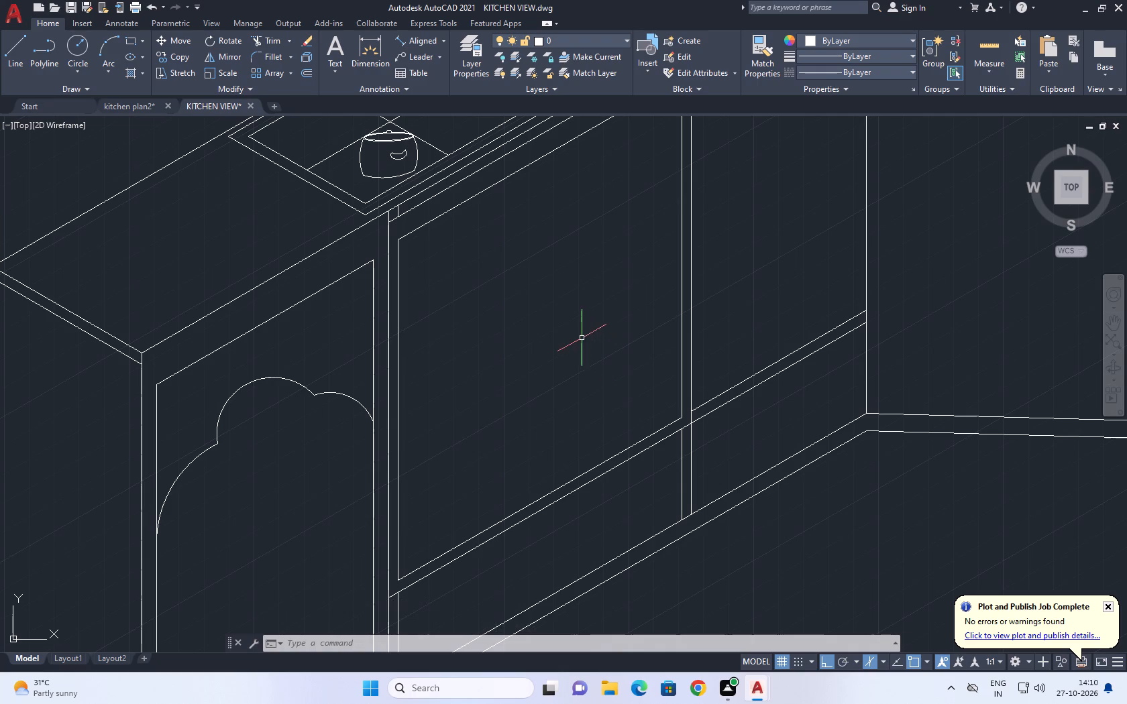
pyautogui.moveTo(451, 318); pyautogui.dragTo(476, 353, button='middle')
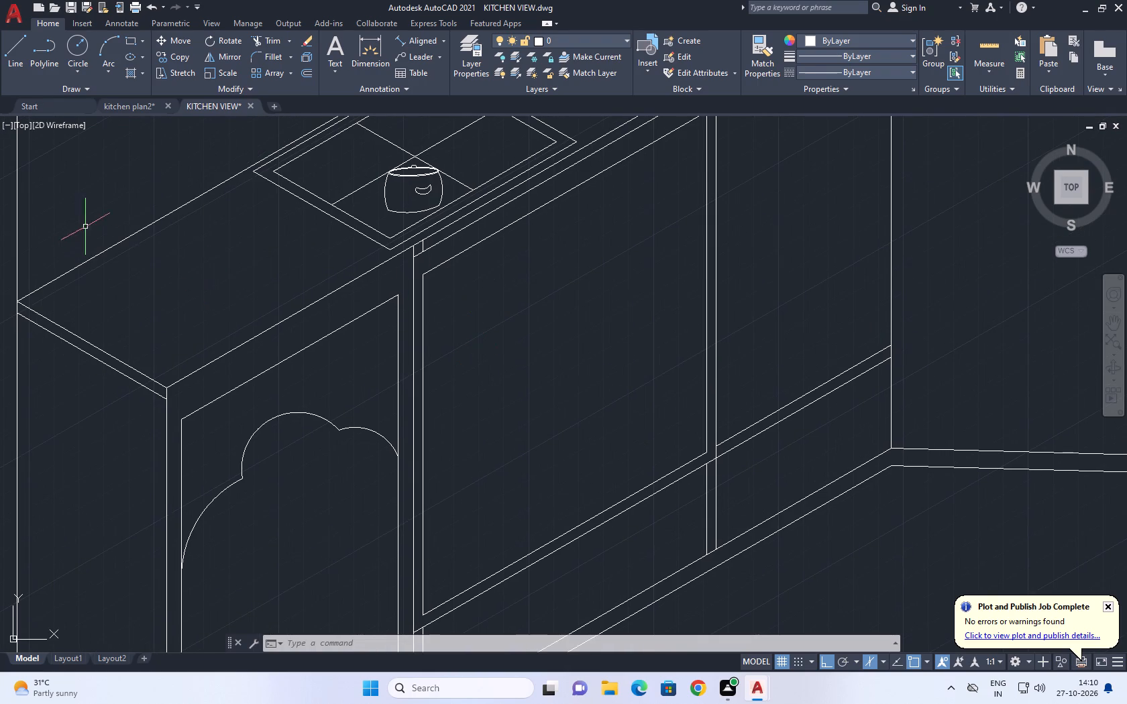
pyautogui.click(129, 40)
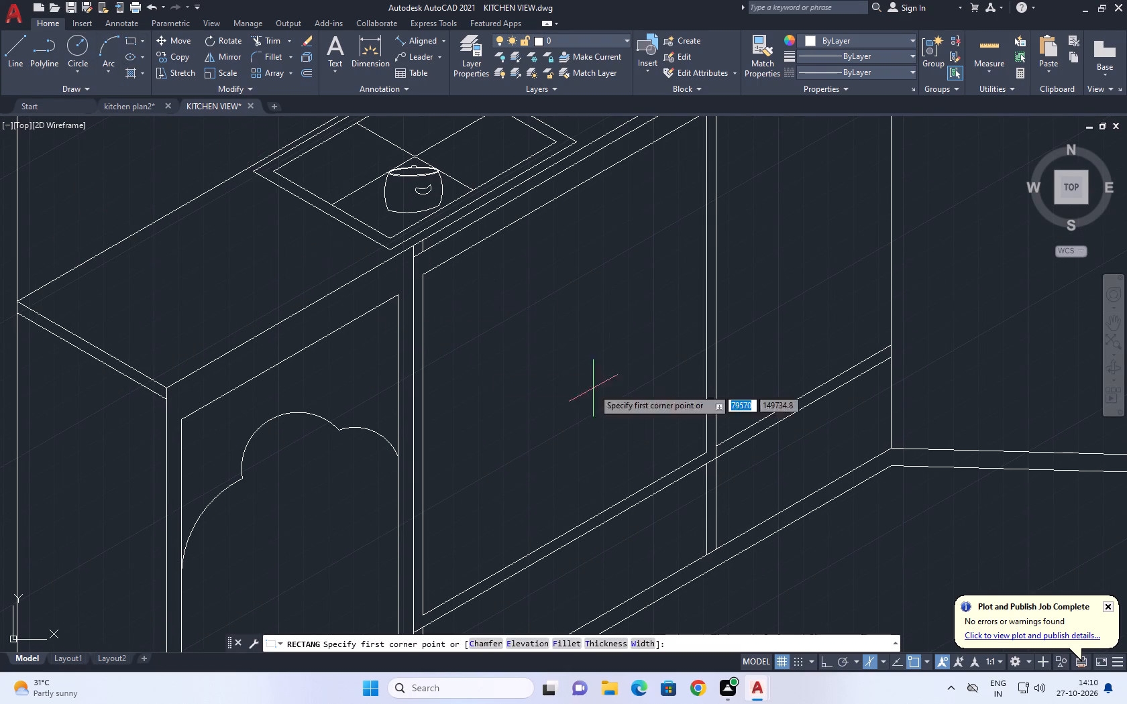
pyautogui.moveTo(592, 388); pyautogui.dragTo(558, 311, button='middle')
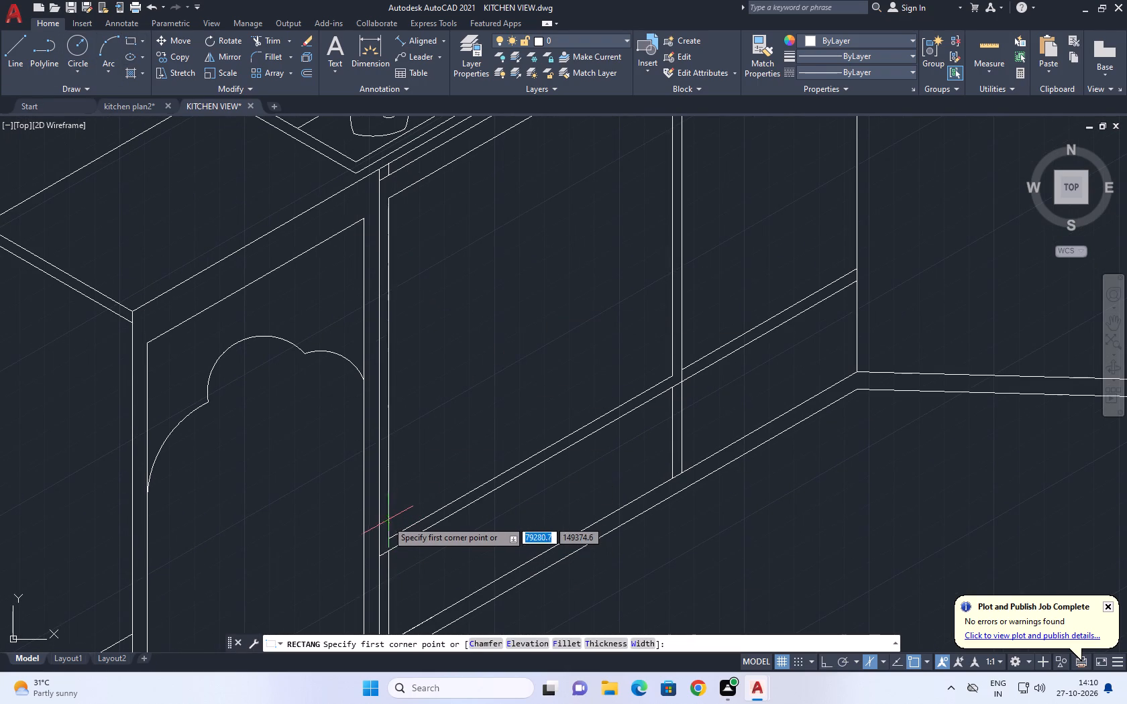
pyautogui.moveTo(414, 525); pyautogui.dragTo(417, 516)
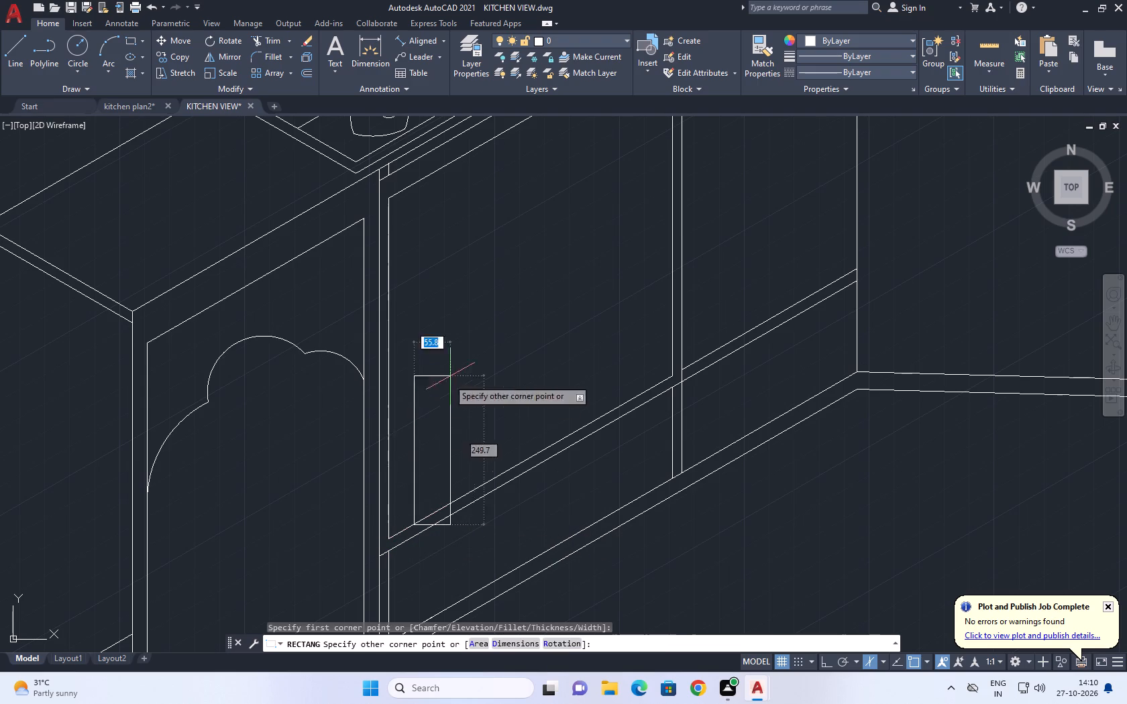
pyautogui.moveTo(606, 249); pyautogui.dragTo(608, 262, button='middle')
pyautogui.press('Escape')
# Draw an inset panel outline inside the cabinet front: two verticals joined by a top edge about 370 units long at 30°.
pyautogui.press('l')
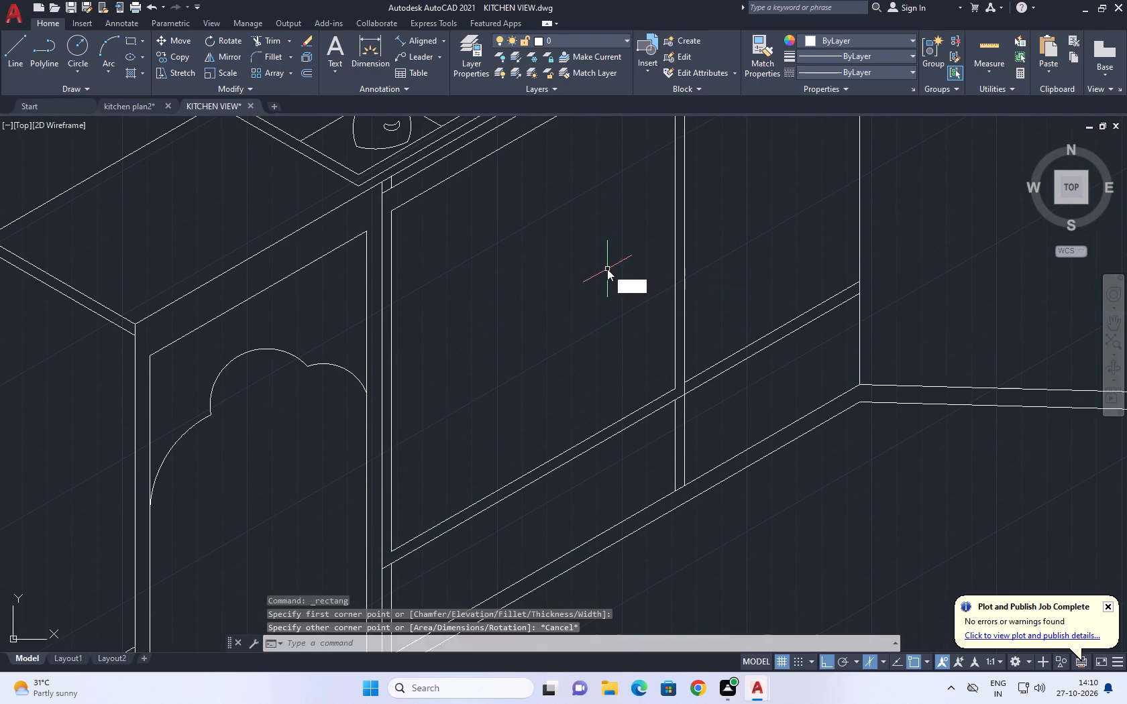
pyautogui.press('space')
pyautogui.click(442, 526)
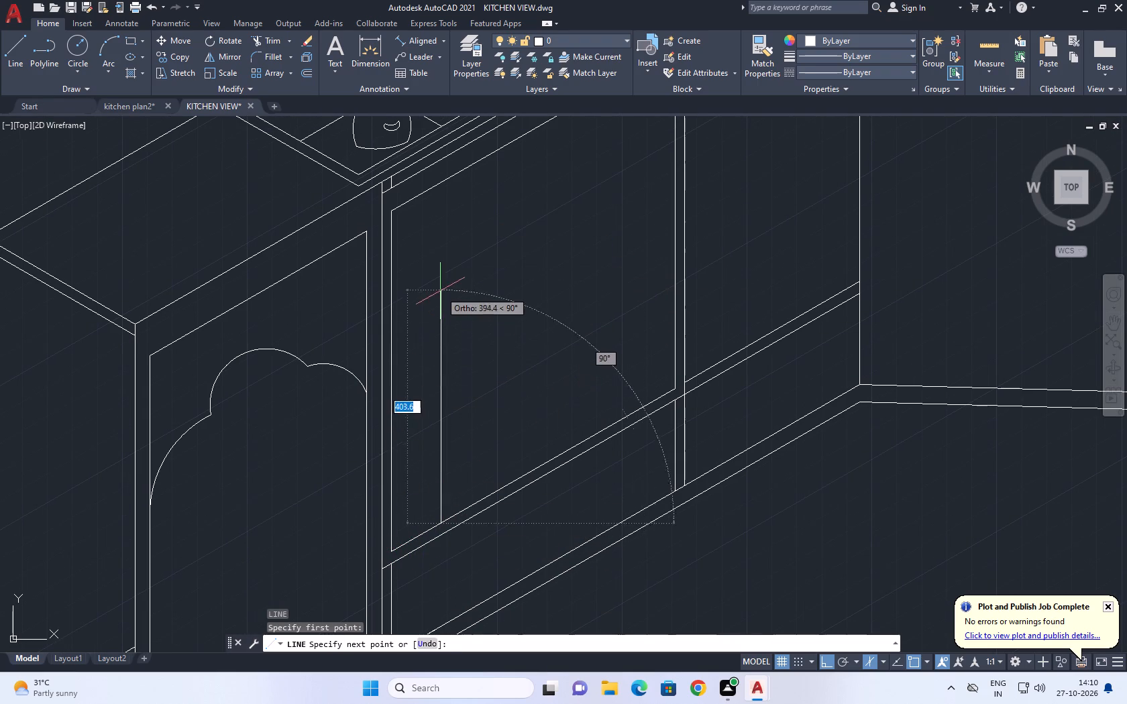
pyautogui.click(443, 254)
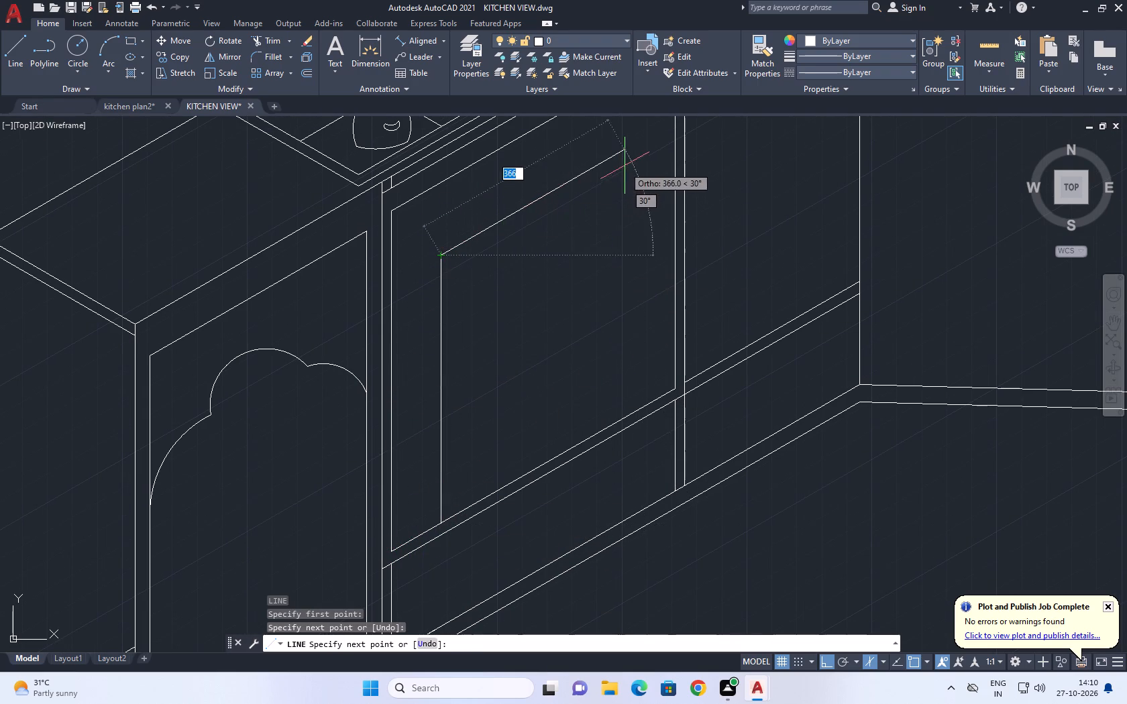
pyautogui.click(630, 158)
pyautogui.click(643, 462)
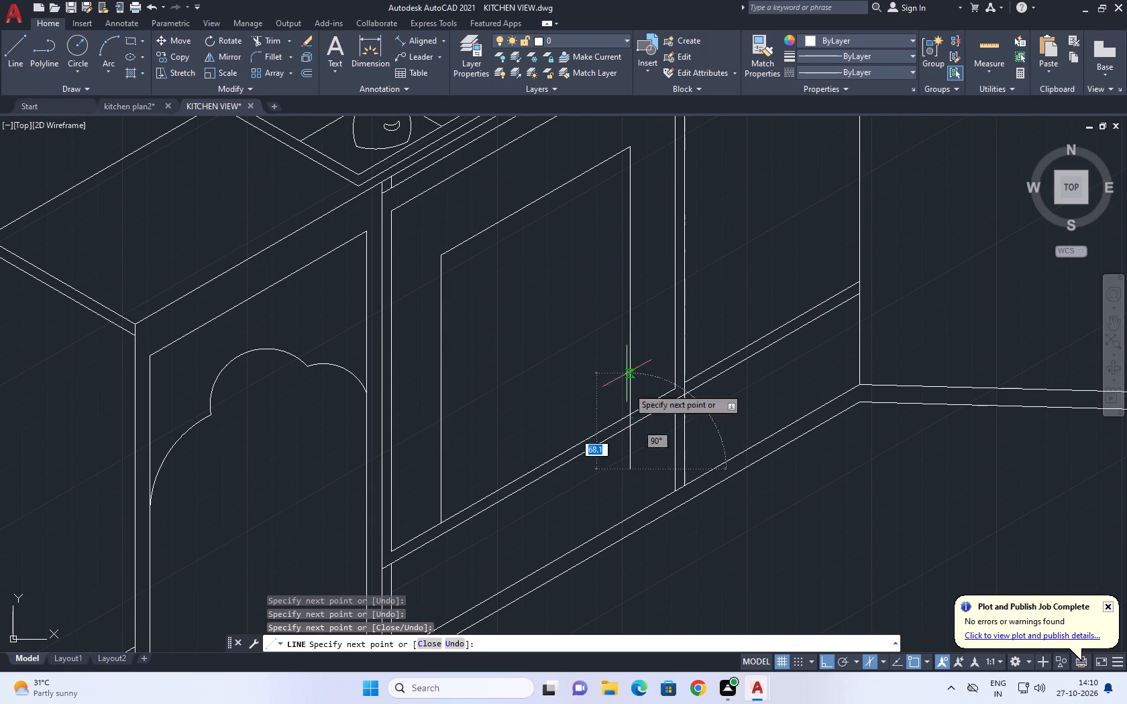
pyautogui.press('Escape')
# Trim the inset panel's far vertical where it runs past the bottom edge of the cabinet front.
pyautogui.write('TR')
pyautogui.press('space')
pyautogui.scroll(2, 618, 413)
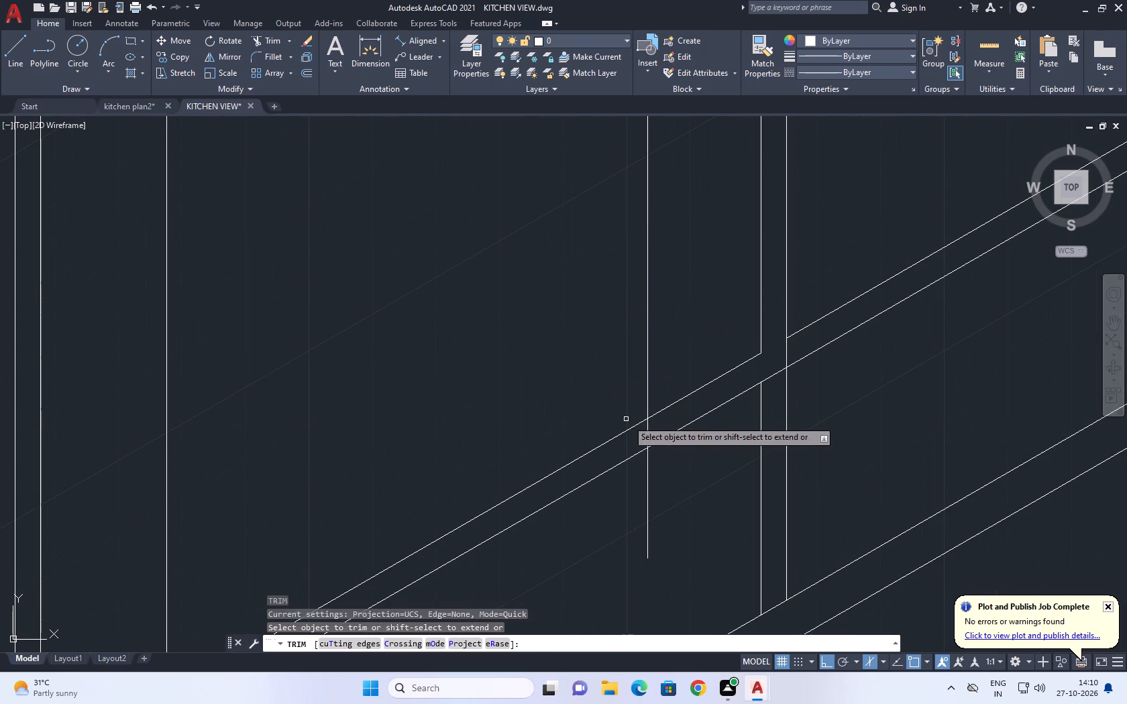
pyautogui.click(654, 427)
pyautogui.click(637, 436)
pyautogui.click(661, 471)
pyautogui.click(633, 497)
pyautogui.press('Escape')
pyautogui.scroll(-4, 682, 449)
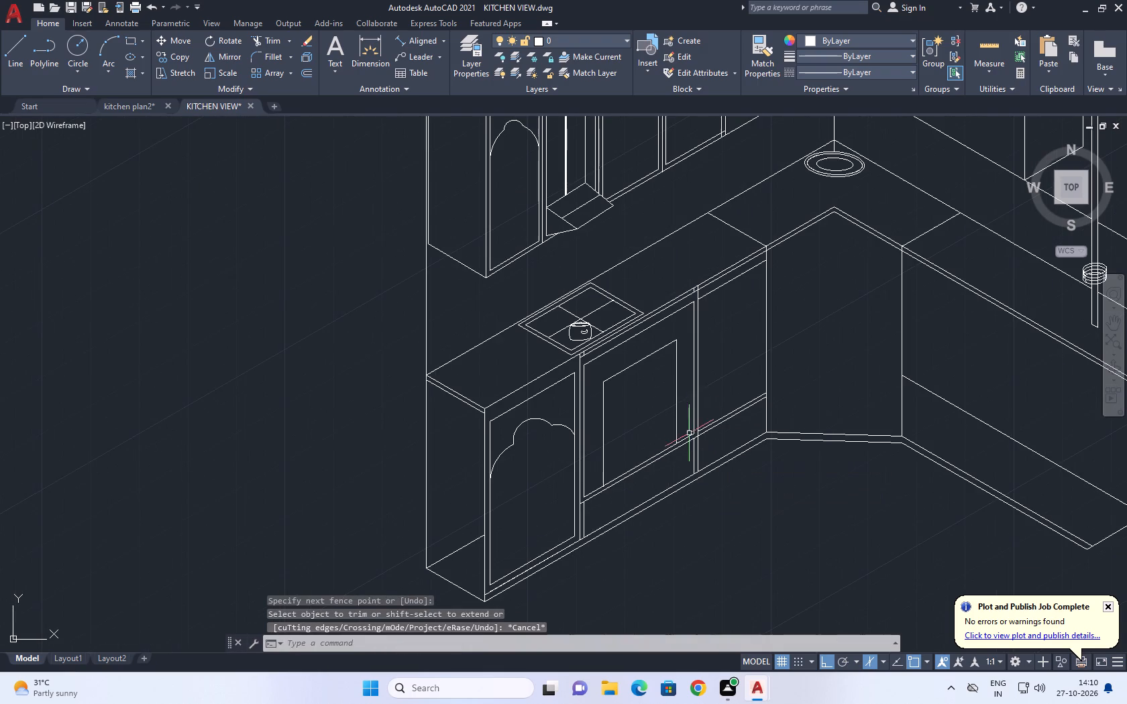
# Draw a short diagonal inward from the inset panel's near top corner, continued by an inner top edge at 30°.
pyautogui.moveTo(677, 402); pyautogui.dragTo(670, 391, button='middle')
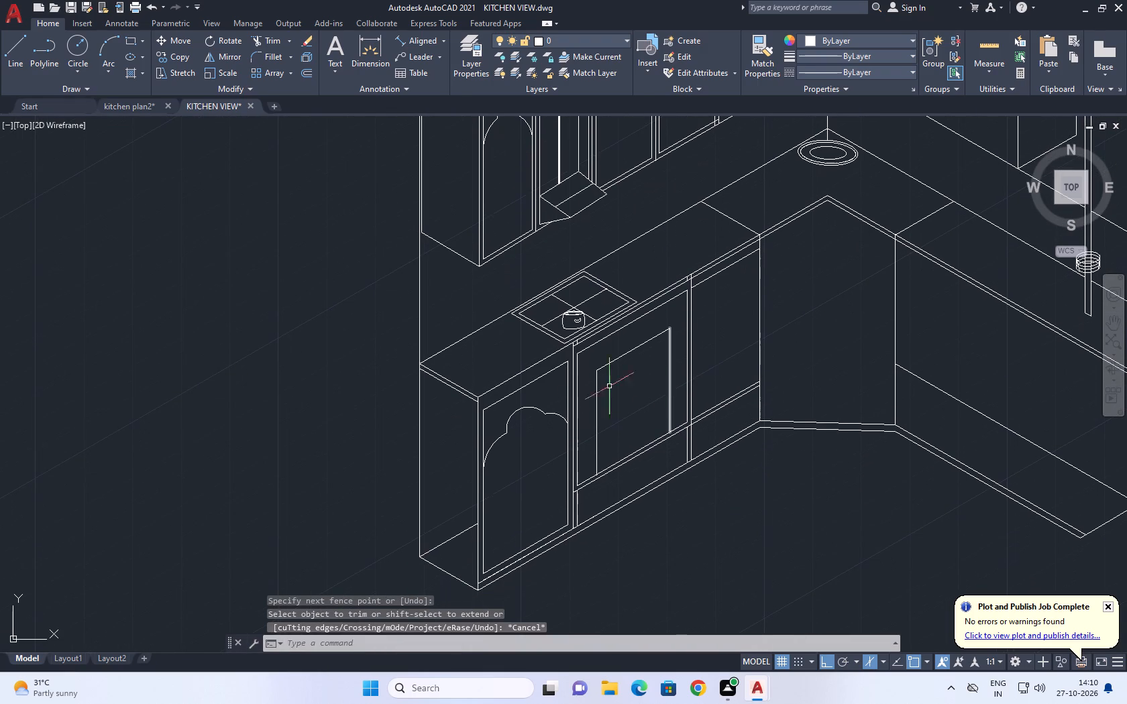
pyautogui.moveTo(595, 381); pyautogui.dragTo(549, 409, button='middle')
pyautogui.write('L')
pyautogui.press('space')
pyautogui.scroll(1, 549, 409)
pyautogui.click(550, 395)
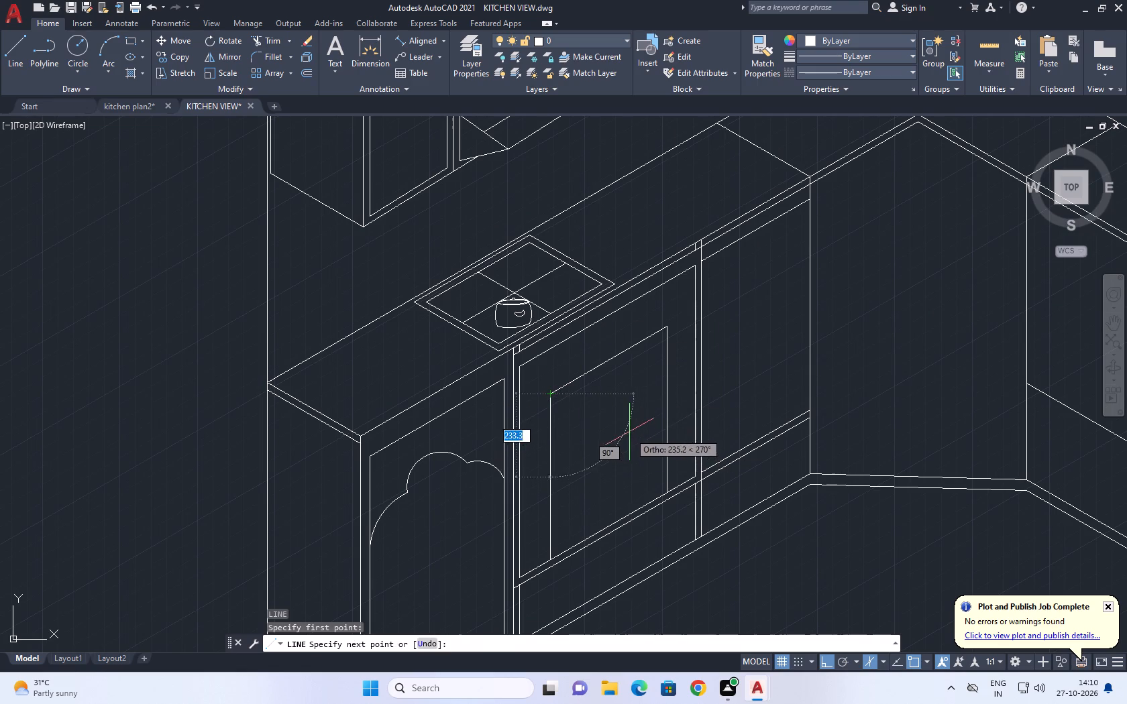
pyautogui.press('F8')
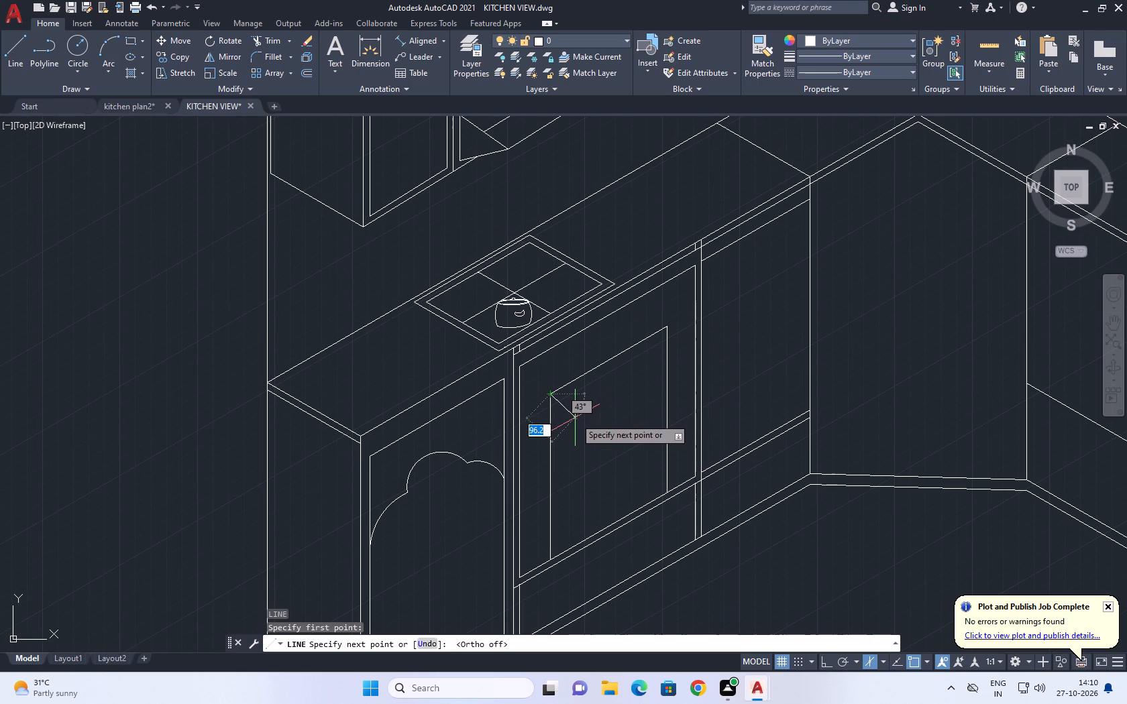
pyautogui.click(575, 418)
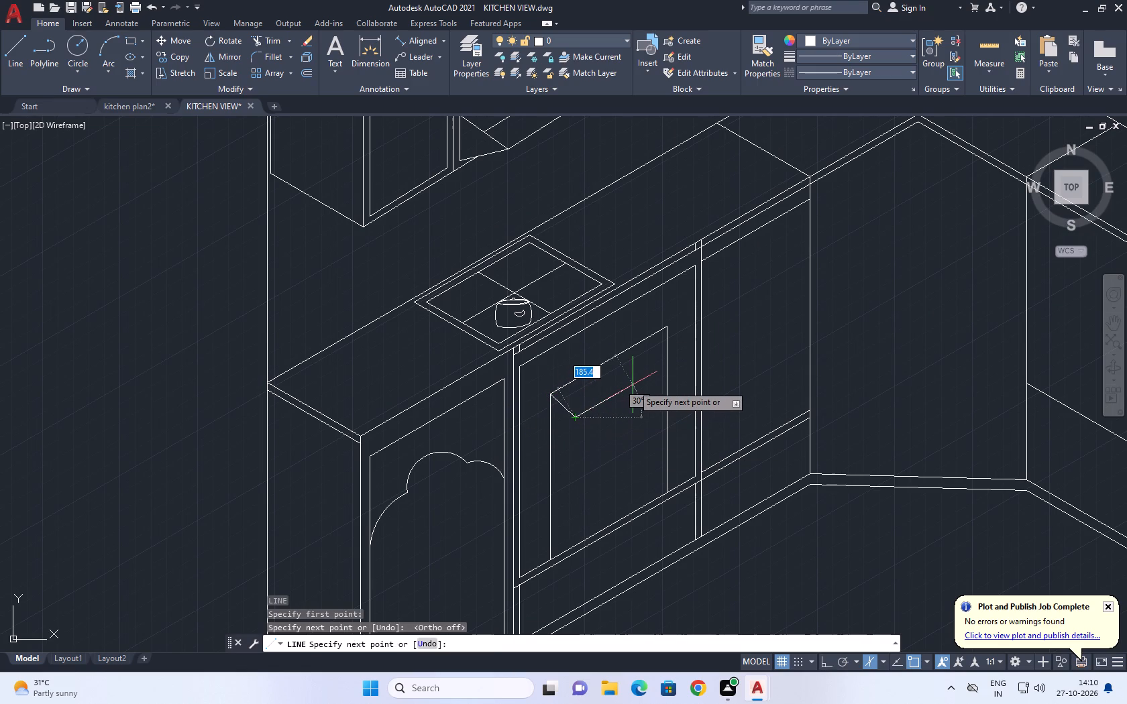
pyautogui.hotkey('ctrl', 'z')
pyautogui.scroll(2, 554, 411)
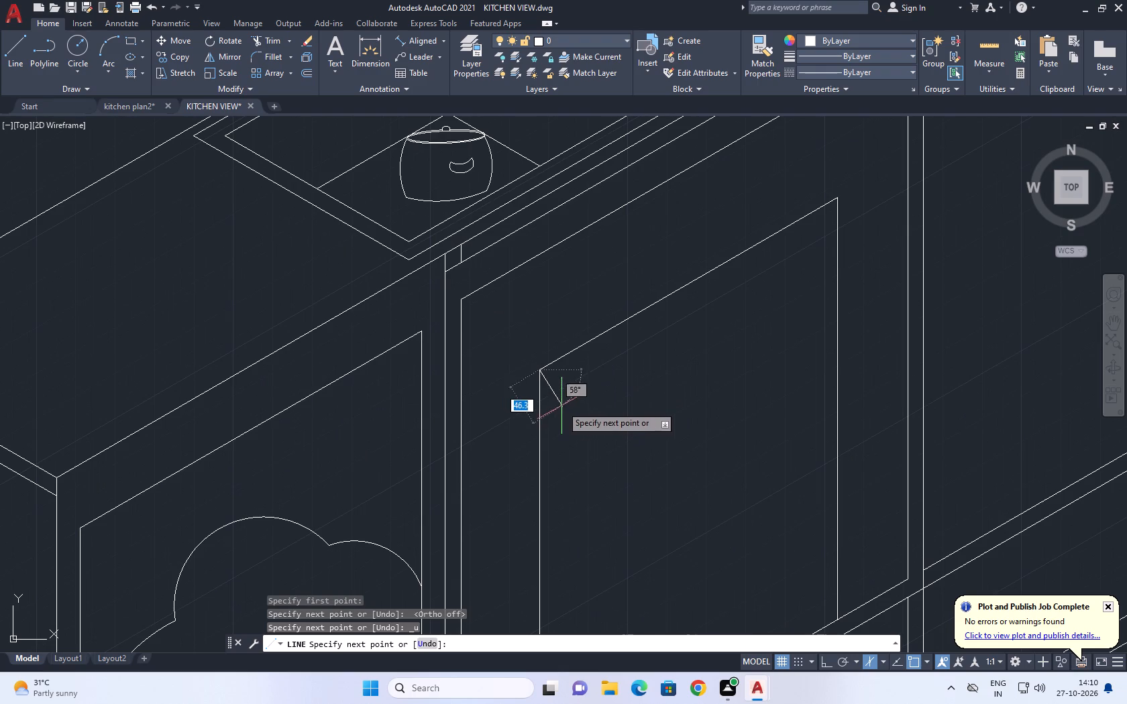
pyautogui.click(576, 412)
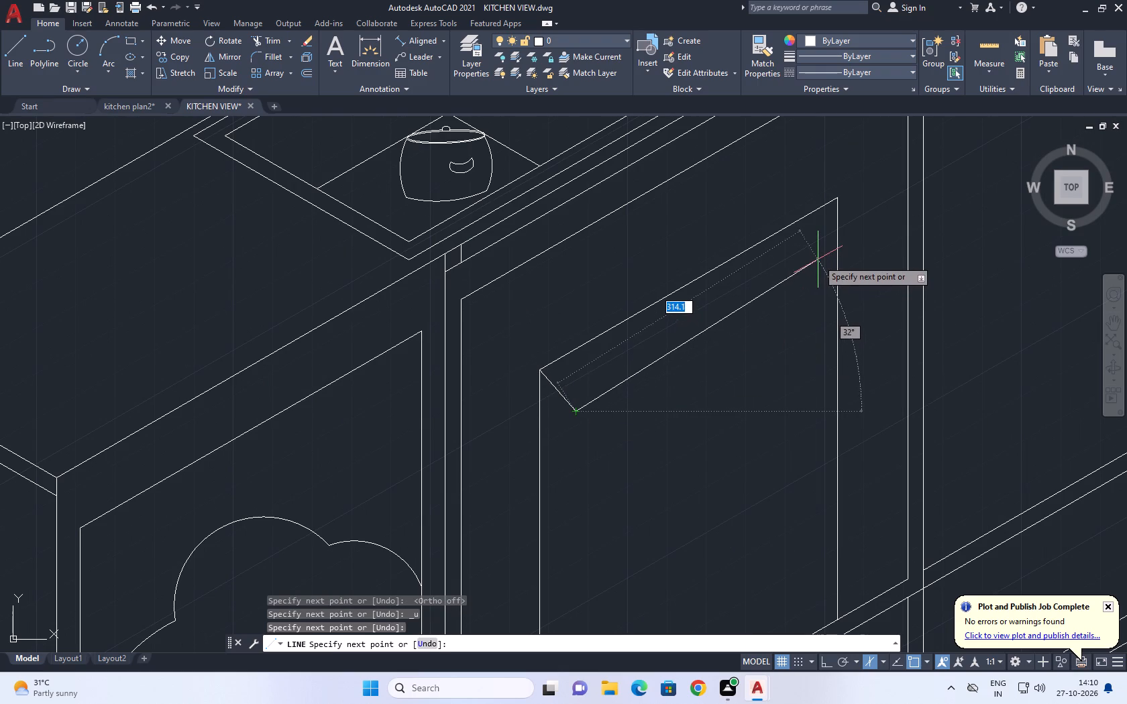
pyautogui.press('F8')
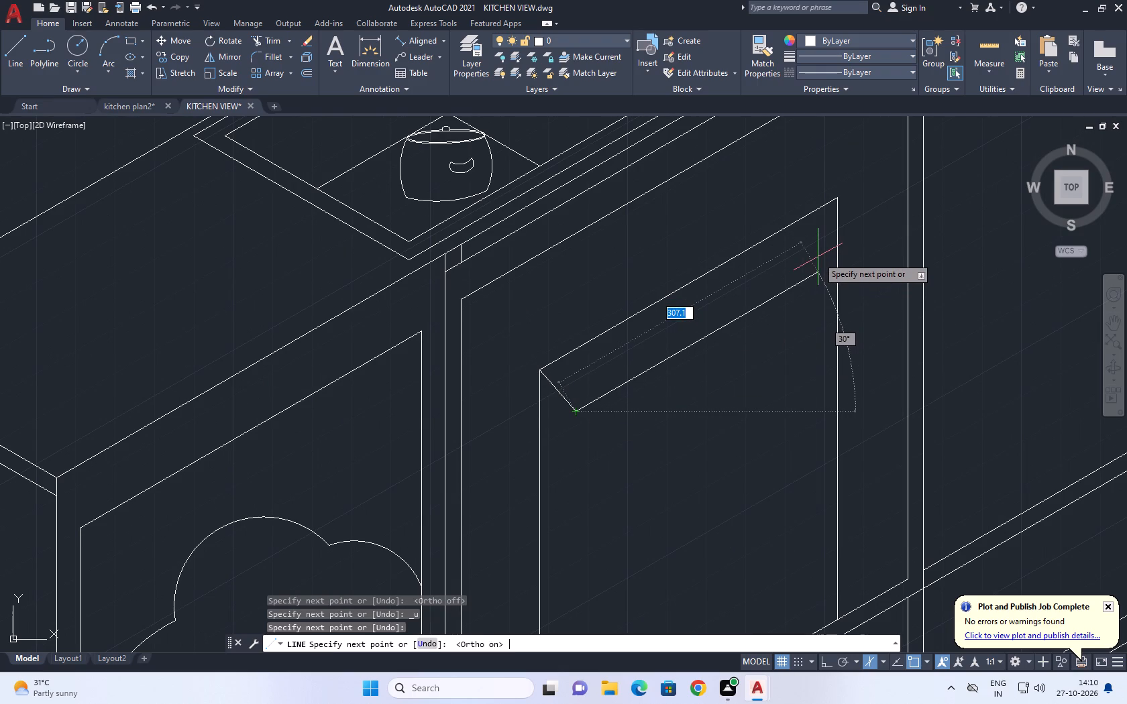
pyautogui.moveTo(802, 273); pyautogui.dragTo(802, 279)
pyautogui.press('Escape')
# Draw a short diagonal inward and down from the inset panel's far top corner, ending near the inner top edge.
pyautogui.moveTo(734, 345); pyautogui.dragTo(669, 443, button='middle')
pyautogui.press('l')
pyautogui.press('space')
pyautogui.click(772, 301)
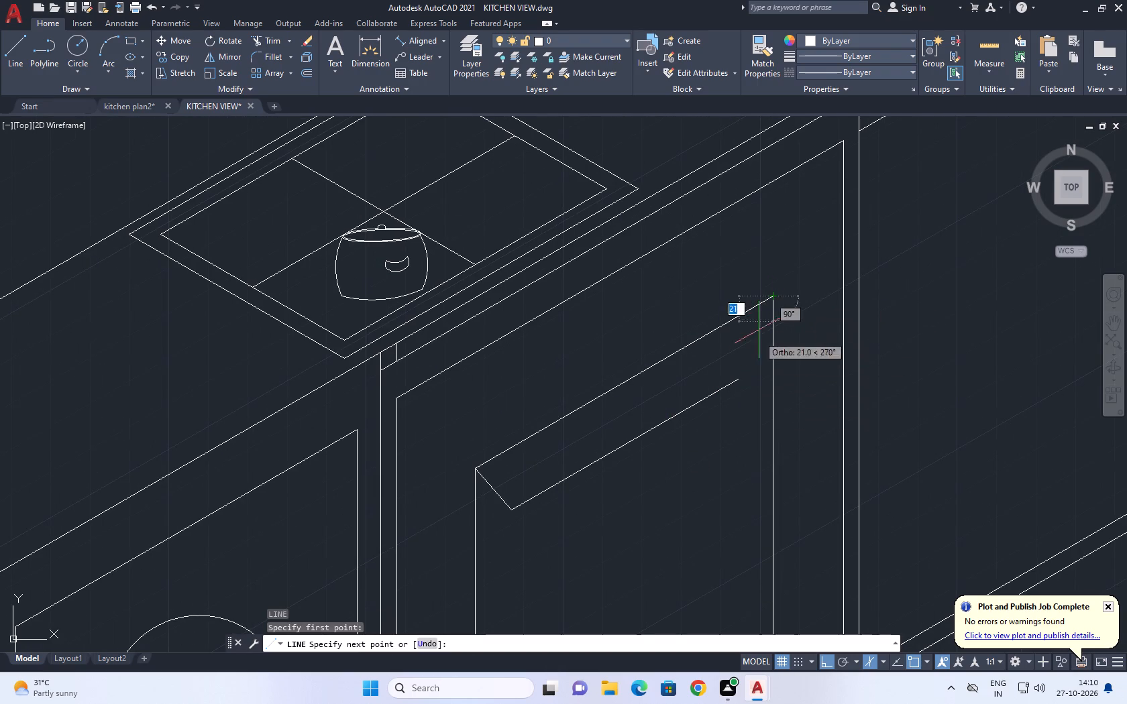
pyautogui.press('F8')
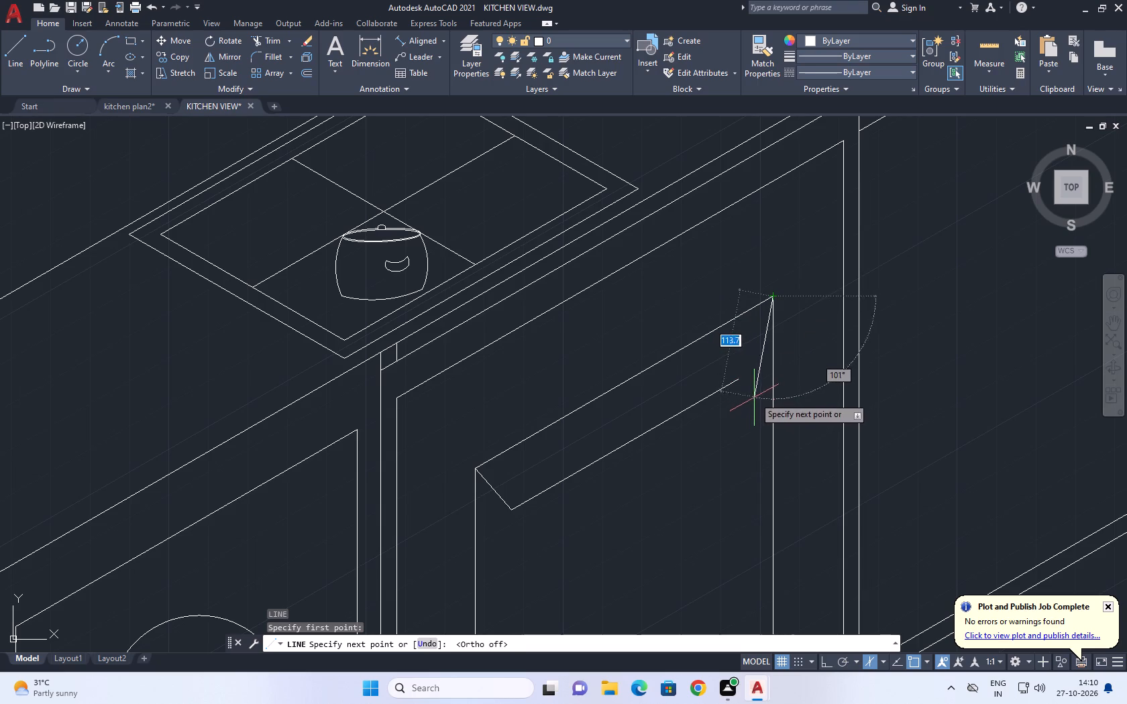
pyautogui.click(752, 375)
pyautogui.press('Escape')
# Extend the inner top edge to meet the diagonal at the inset panel's far top corner.
pyautogui.moveTo(735, 376); pyautogui.dragTo(669, 428, button='middle')
pyautogui.press('e')
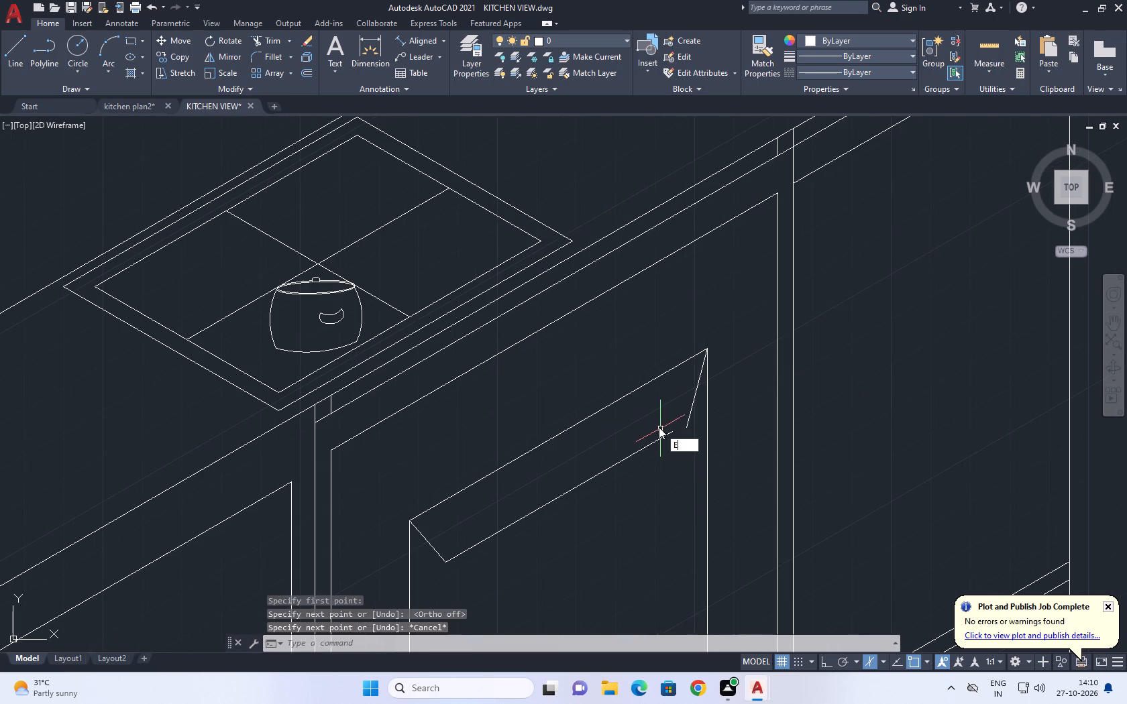
pyautogui.press('x')
pyautogui.press('space')
pyautogui.click(659, 418)
pyautogui.click(660, 447)
pyautogui.scroll(-1, 670, 418)
pyautogui.press('Escape')
# Trim the far top diagonal where it runs past the inner top edge.
pyautogui.scroll(2, 680, 429)
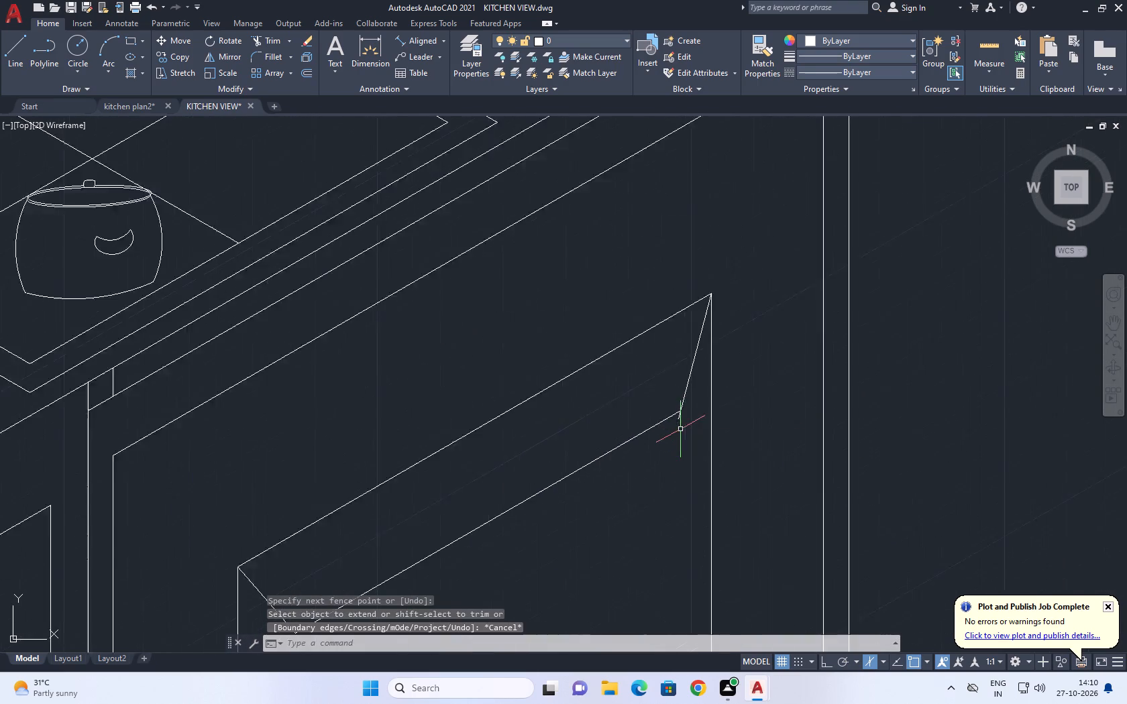
pyautogui.scroll(2, 680, 426)
pyautogui.scroll(-1, 680, 424)
pyautogui.write('TR')
pyautogui.press('space')
pyautogui.scroll(2, 680, 424)
pyautogui.click(668, 390)
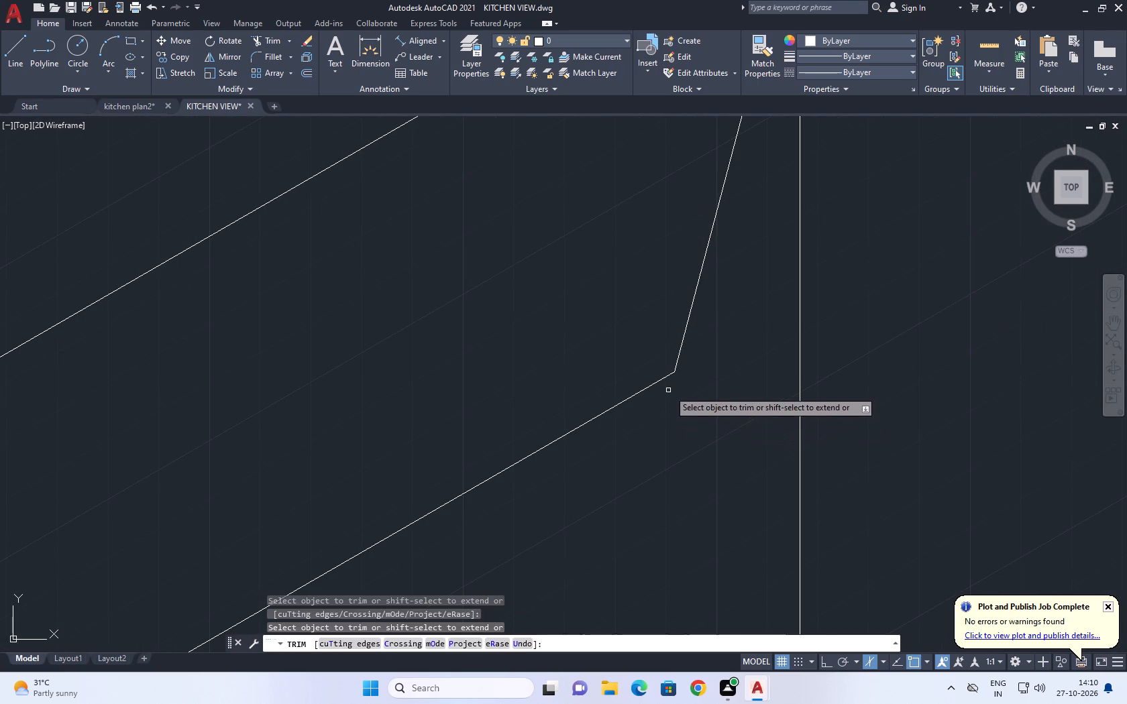
pyautogui.scroll(-6, 686, 398)
pyautogui.press('Escape')
# Draw short diagonals inward and up from the inset panel's near and far bottom corners.
pyautogui.moveTo(563, 473); pyautogui.dragTo(604, 301, button='middle')
pyautogui.moveTo(661, 352); pyautogui.dragTo(660, 367, button='middle')
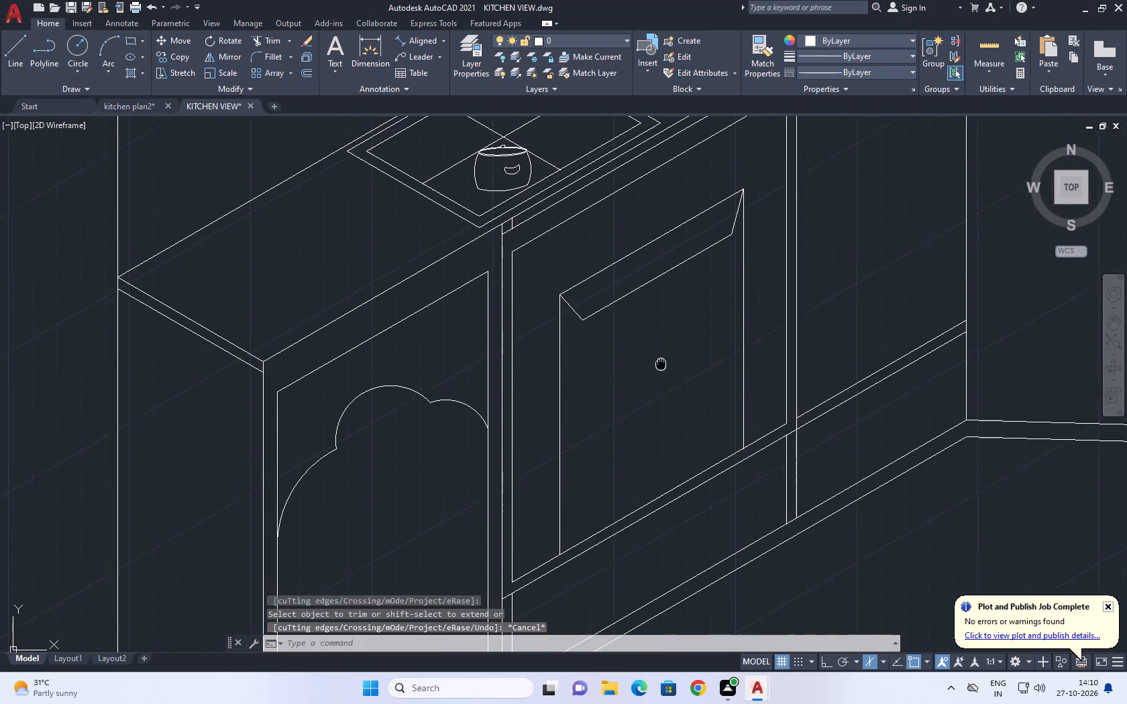
pyautogui.moveTo(660, 367); pyautogui.dragTo(652, 377, button='middle')
pyautogui.write('L')
pyautogui.press('space')
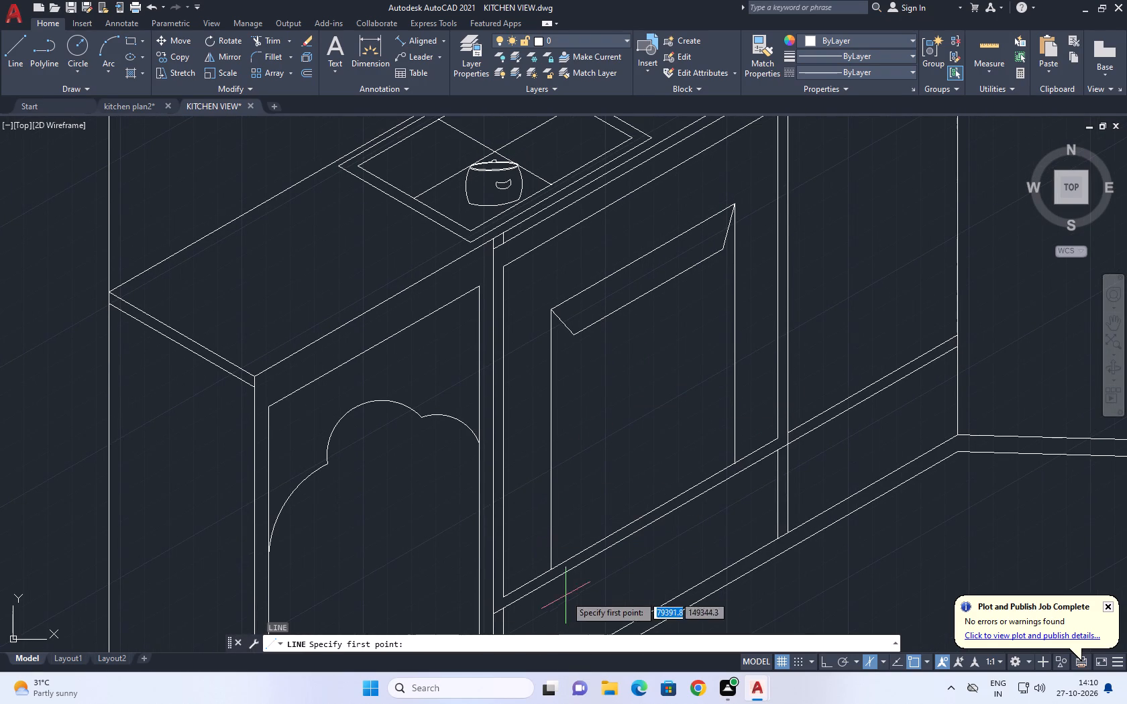
pyautogui.click(550, 569)
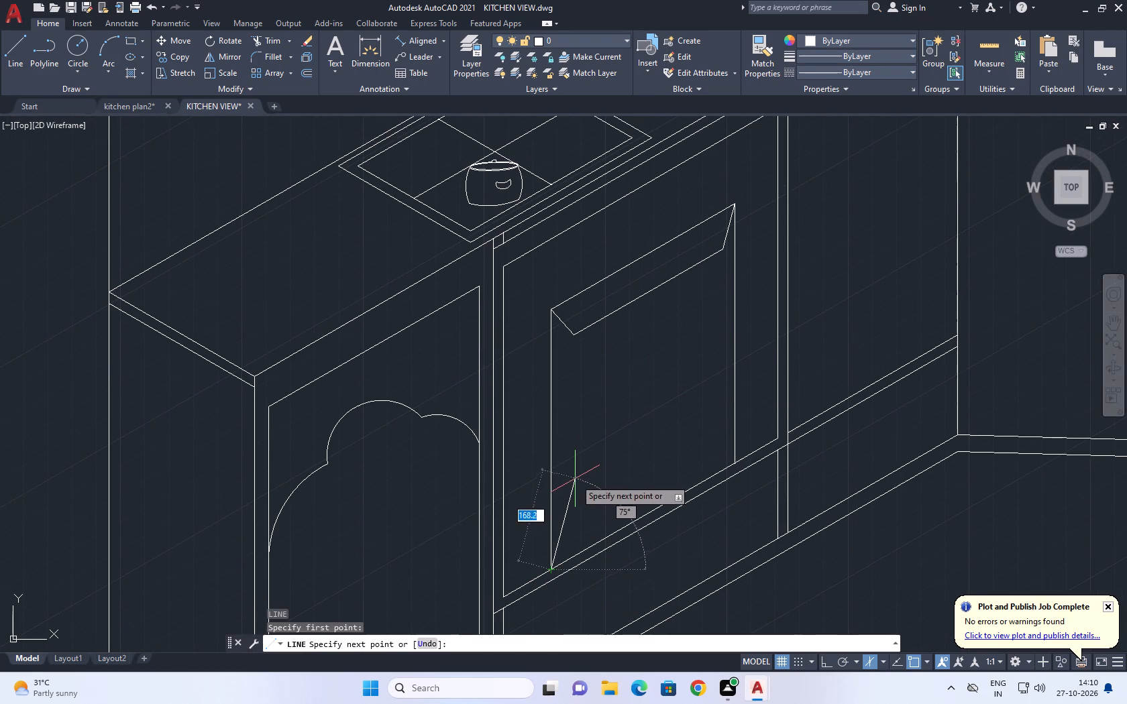
pyautogui.click(576, 489)
pyautogui.press('space')
pyautogui.press('space')
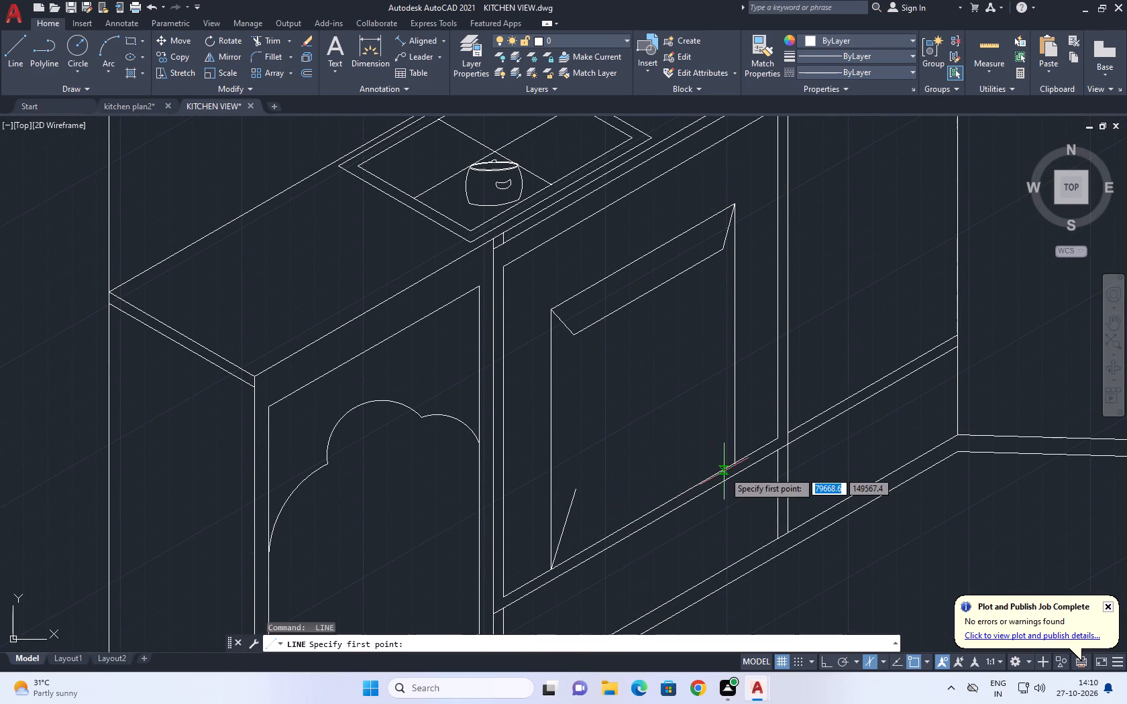
pyautogui.click(736, 465)
pyautogui.click(718, 432)
pyautogui.press('Escape')
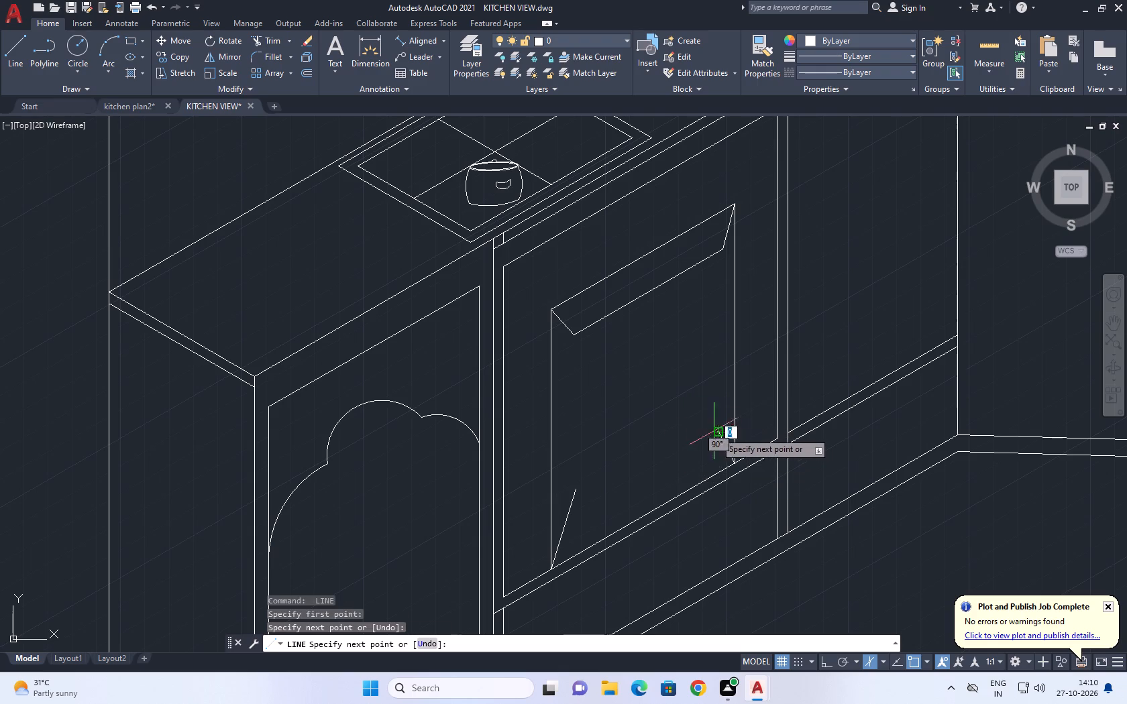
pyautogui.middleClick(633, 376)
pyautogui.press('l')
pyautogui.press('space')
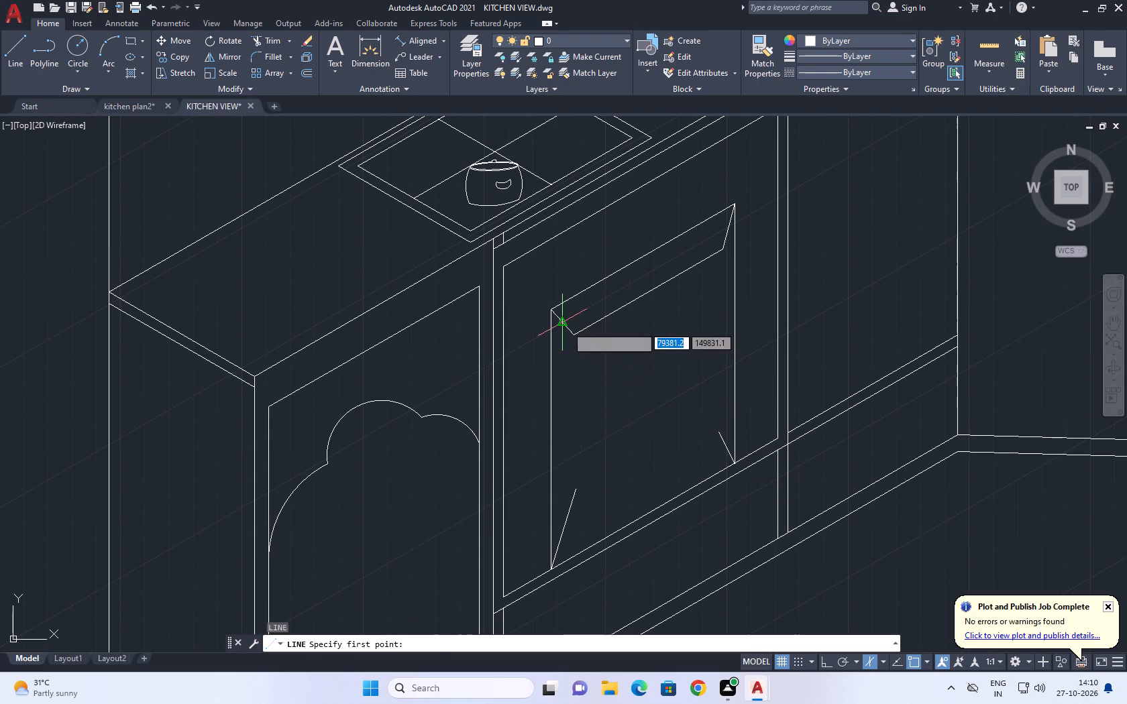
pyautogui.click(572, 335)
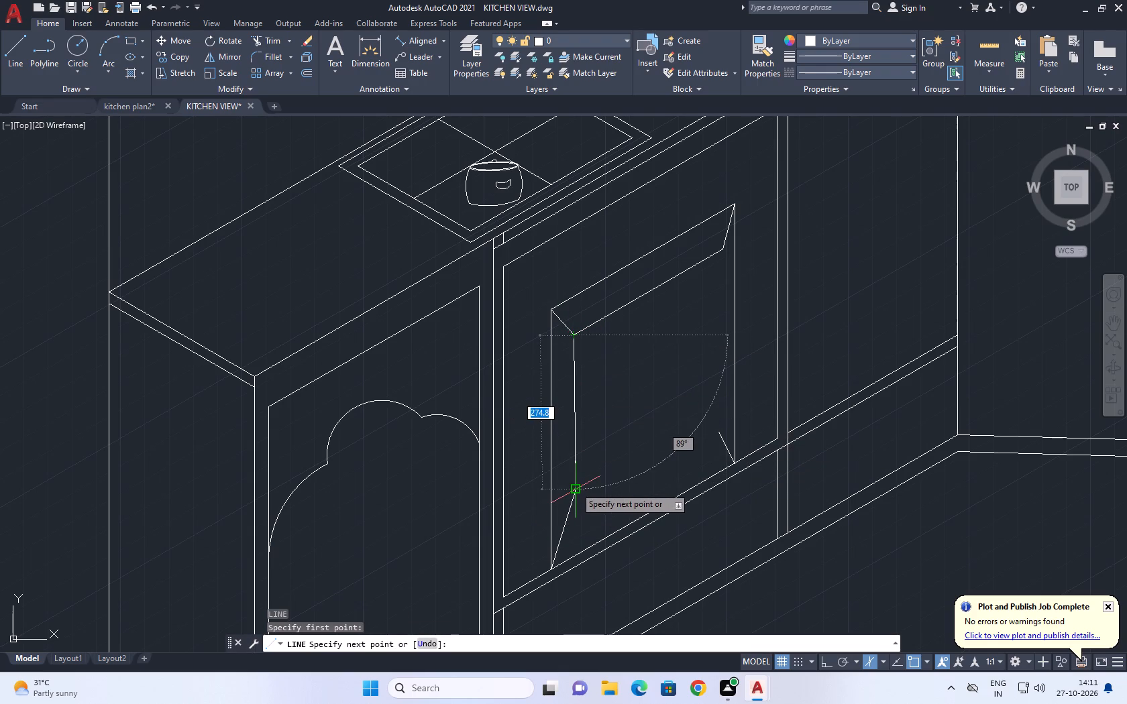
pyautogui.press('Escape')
# Draw the inner near vertical straight down from the near inner top corner, past the near bottom diagonal.
pyautogui.press('l')
pyautogui.press('space')
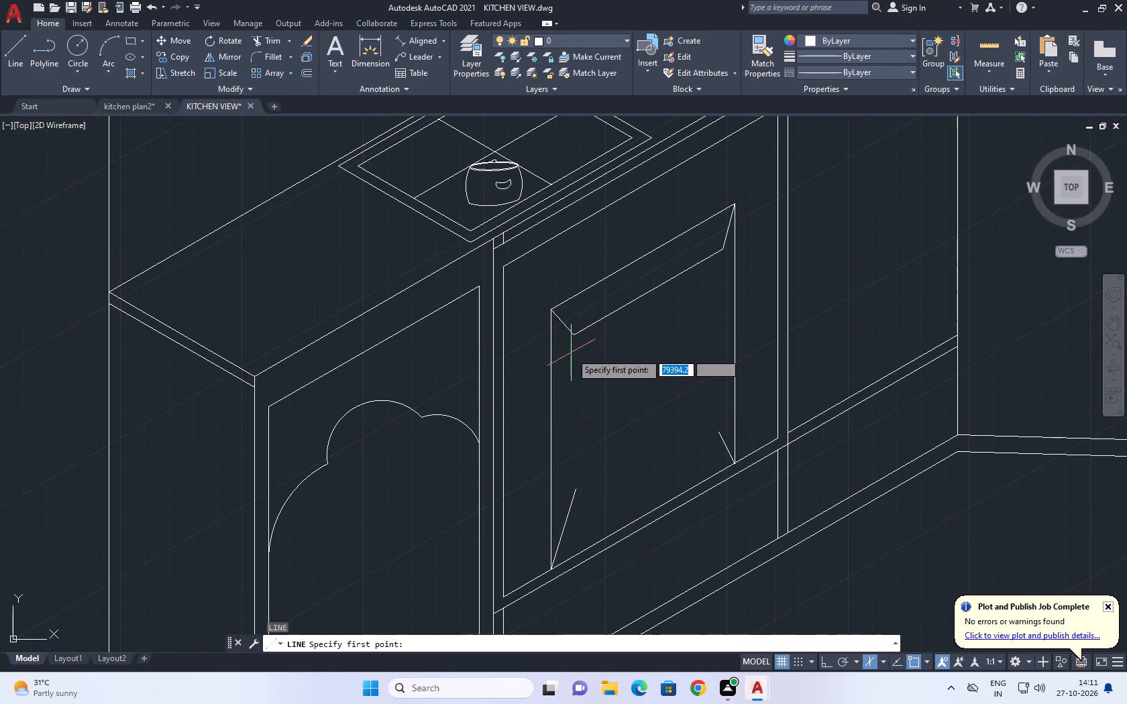
pyautogui.click(572, 333)
pyautogui.press('F8')
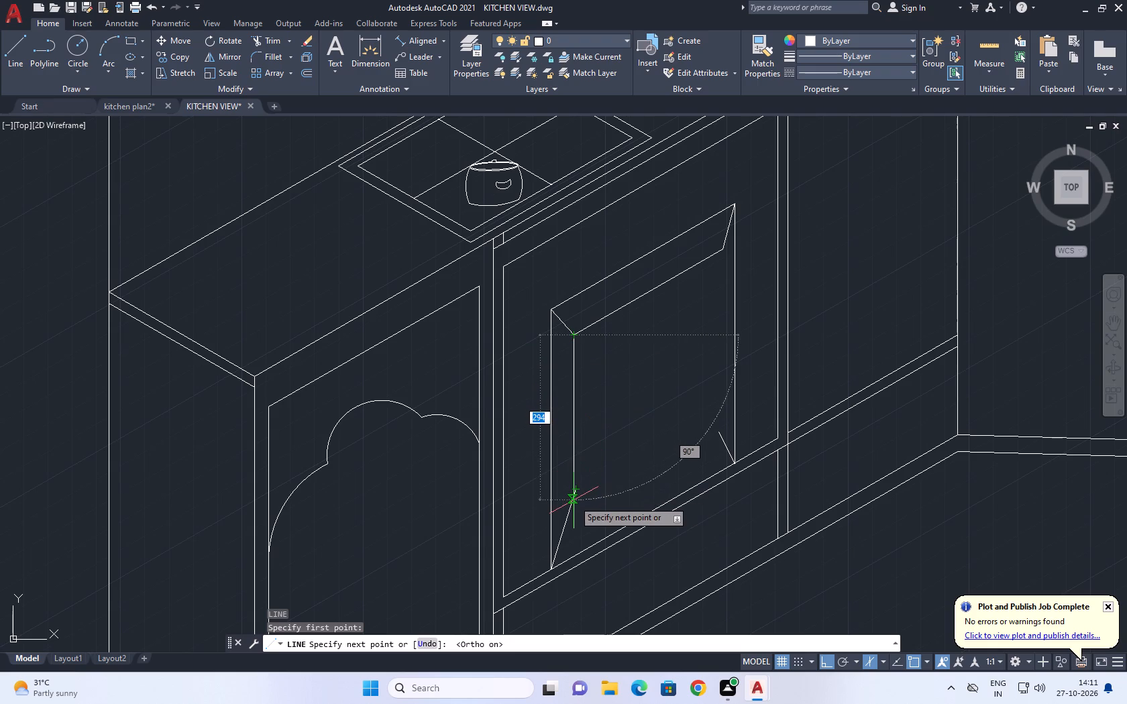
pyautogui.click(574, 500)
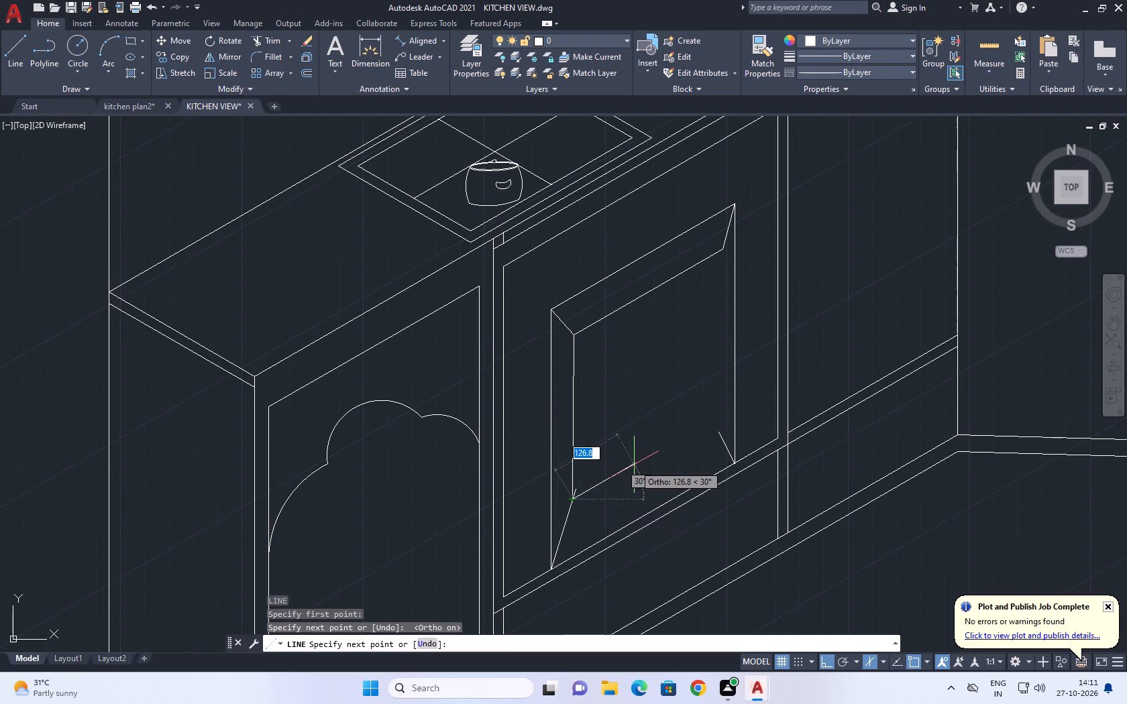
pyautogui.hotkey('ctrl', 'z')
pyautogui.click(577, 515)
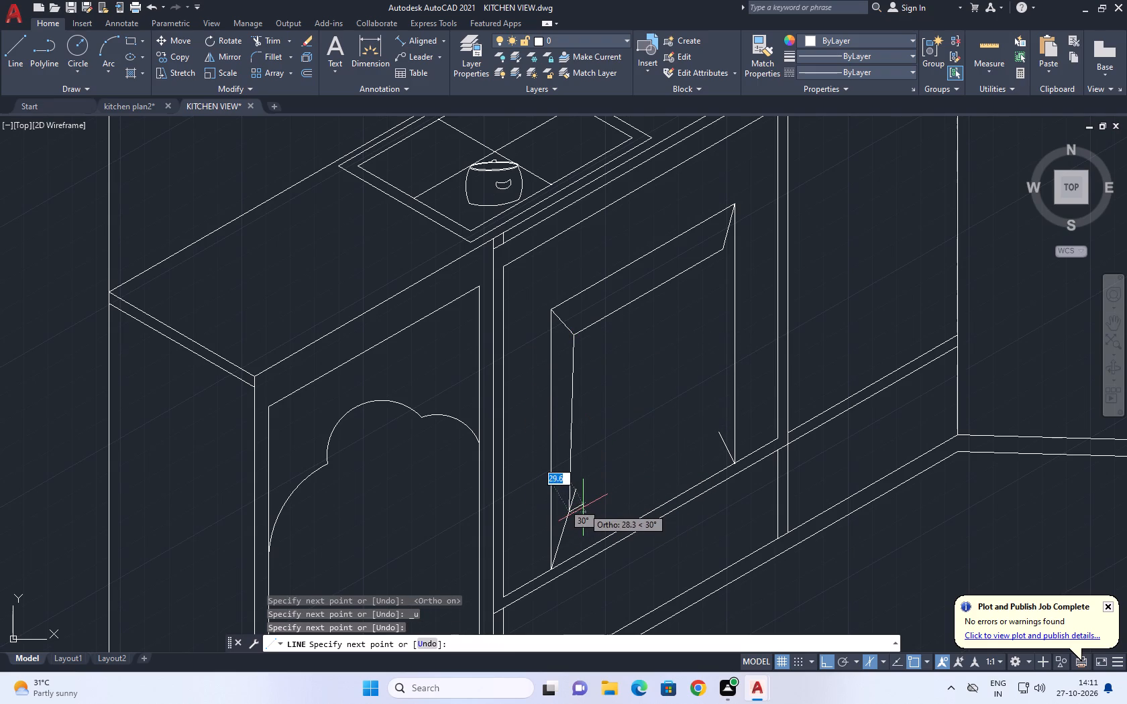
pyautogui.hotkey('ctrl', 'z')
pyautogui.click(577, 527)
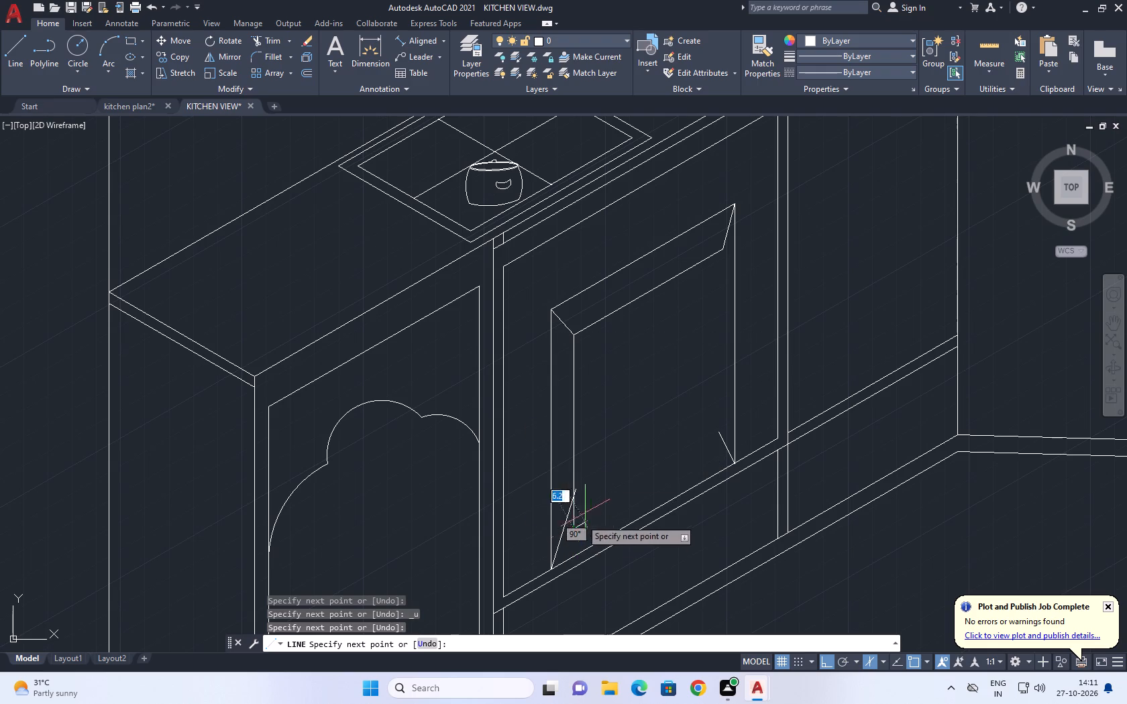
pyautogui.press('space')
# Draw the inner bottom edge at 30° from the crossing of the near bottom diagonal and inner vertical toward the far side.
pyautogui.moveTo(574, 479); pyautogui.dragTo(521, 518, button='middle')
pyautogui.write('L')
pyautogui.press('space')
pyautogui.scroll(2, 517, 529)
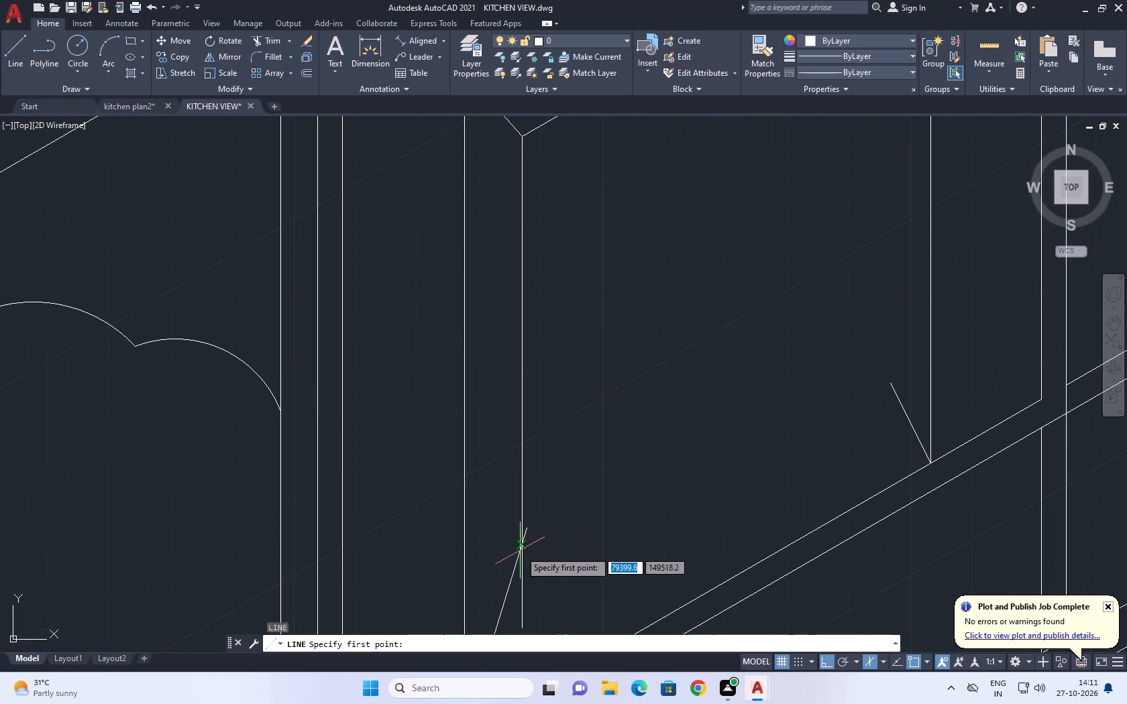
pyautogui.click(521, 542)
pyautogui.moveTo(718, 435); pyautogui.dragTo(584, 522, button='middle')
pyautogui.scroll(-2, 657, 491)
pyautogui.scroll(2, 682, 485)
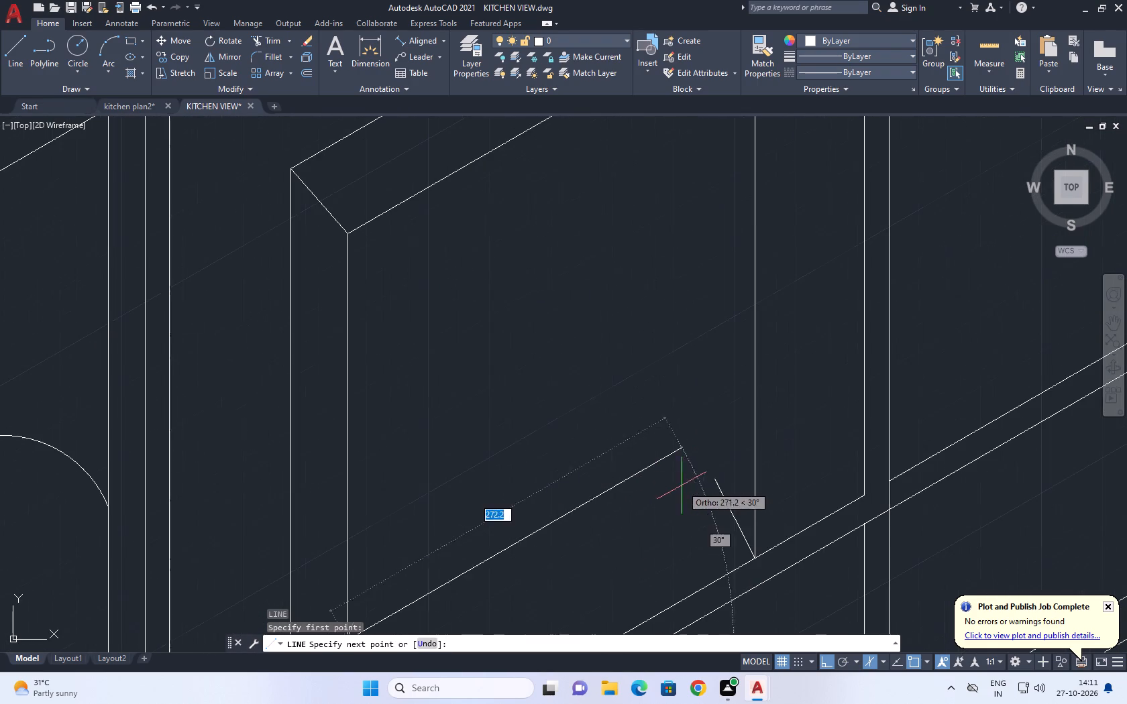
pyautogui.click(712, 443)
pyautogui.press('space')
pyautogui.moveTo(718, 345); pyautogui.dragTo(690, 451, button='middle')
pyautogui.scroll(-1, 682, 429)
# Draw the inner far vertical straight down from the far inner top corner, past the cabinet front's bottom edge.
pyautogui.press('space')
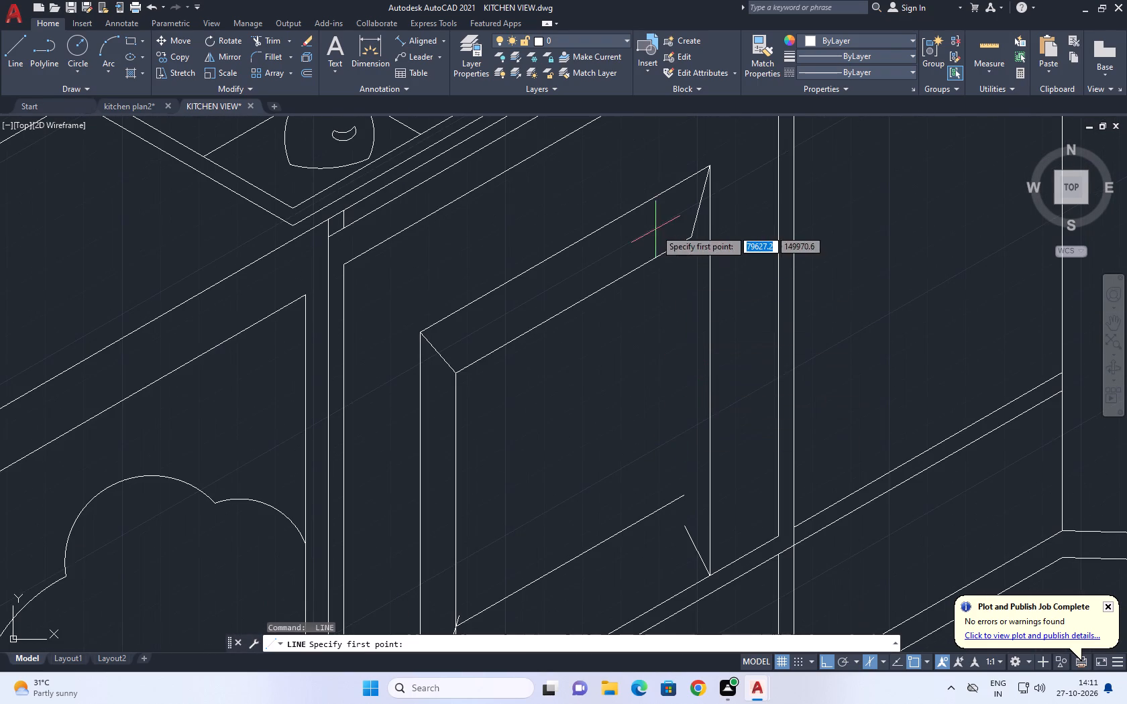
pyautogui.click(689, 238)
pyautogui.moveTo(707, 514); pyautogui.dragTo(691, 387, button='middle')
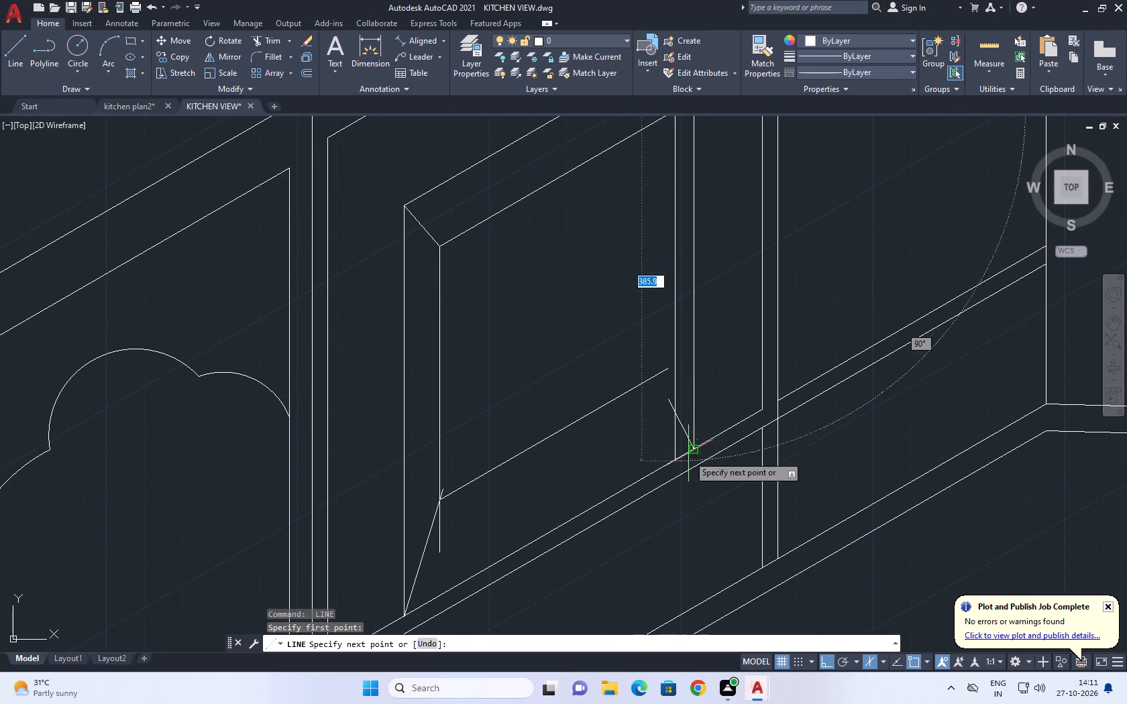
pyautogui.click(682, 524)
pyautogui.press('space')
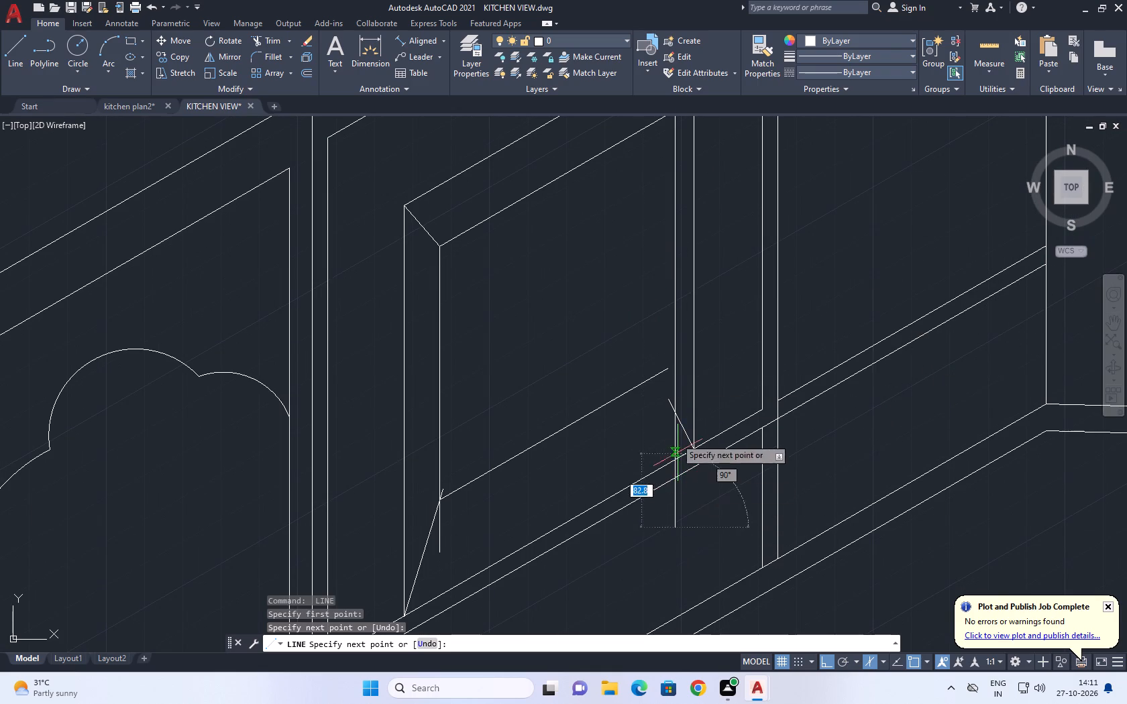
# Extend the inner bottom edge to meet the inner far vertical.
pyautogui.moveTo(675, 386); pyautogui.dragTo(667, 414, button='middle')
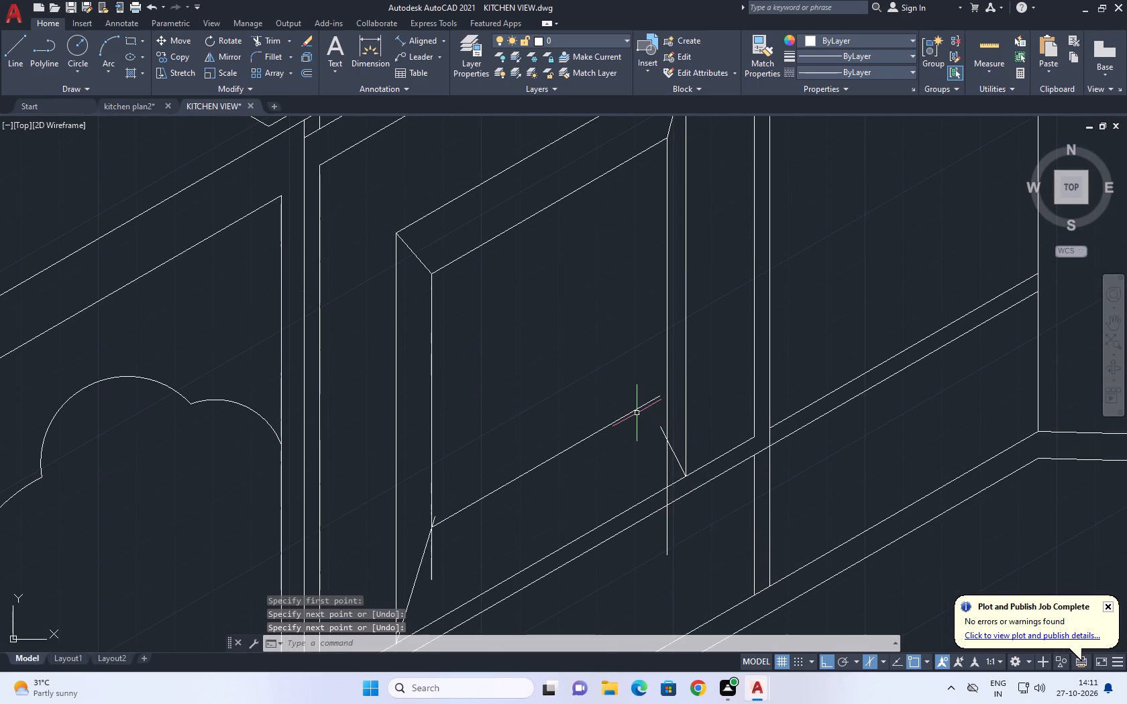
pyautogui.write('EX')
pyautogui.press('space')
pyautogui.click(635, 403)
pyautogui.click(647, 432)
pyautogui.press('Escape')
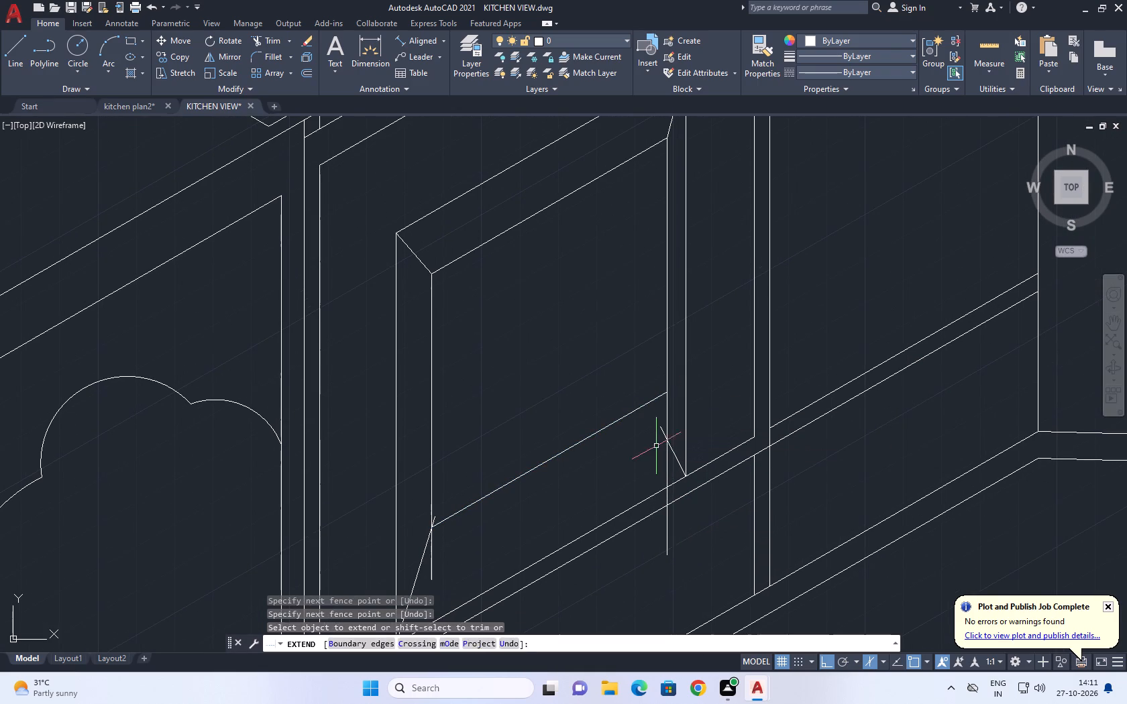
# Stretch the far bottom diagonal's upper end to the corner where the inner bottom edge meets the inner far vertical.
pyautogui.click(676, 449)
pyautogui.click(672, 455)
pyautogui.click(661, 428)
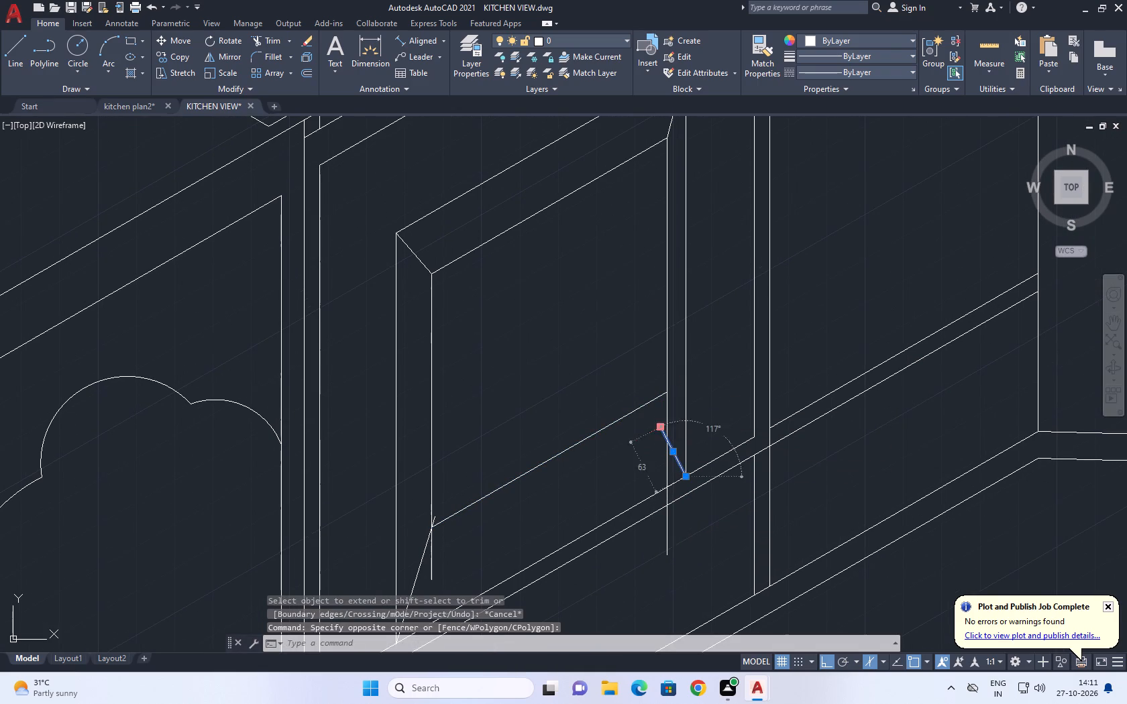
pyautogui.click(668, 393)
pyautogui.press('Escape')
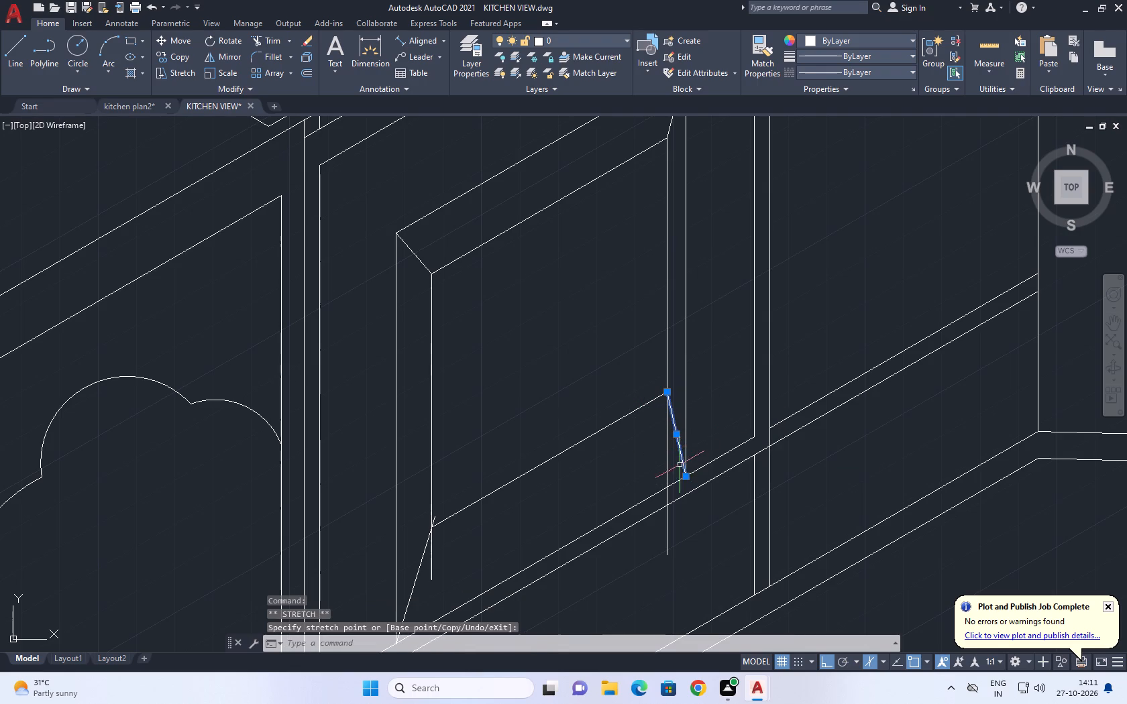
pyautogui.press('Escape')
# Shorten the inner far vertical by stretching its lower end up to the inner bottom edge's far corner.
pyautogui.moveTo(676, 494); pyautogui.dragTo(656, 422, button='middle')
pyautogui.click(665, 488)
pyautogui.click(624, 463)
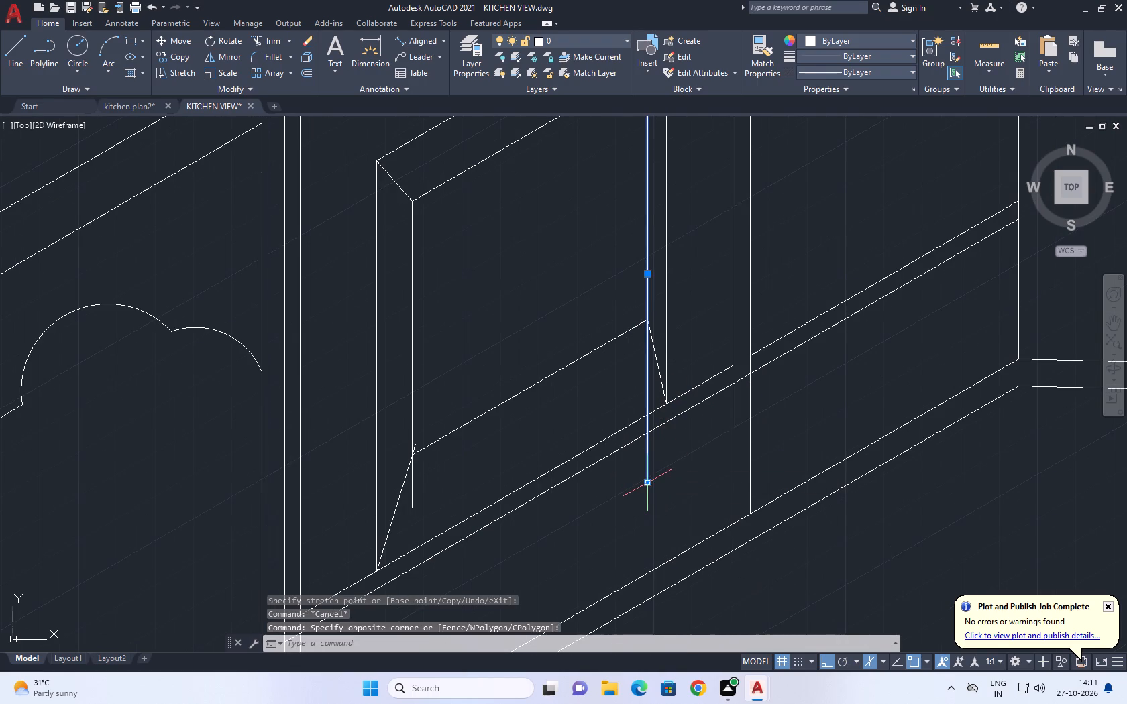
pyautogui.moveTo(647, 482); pyautogui.dragTo(649, 475)
pyautogui.click(647, 323)
pyautogui.press('Escape')
pyautogui.moveTo(480, 465); pyautogui.dragTo(568, 402, button='middle')
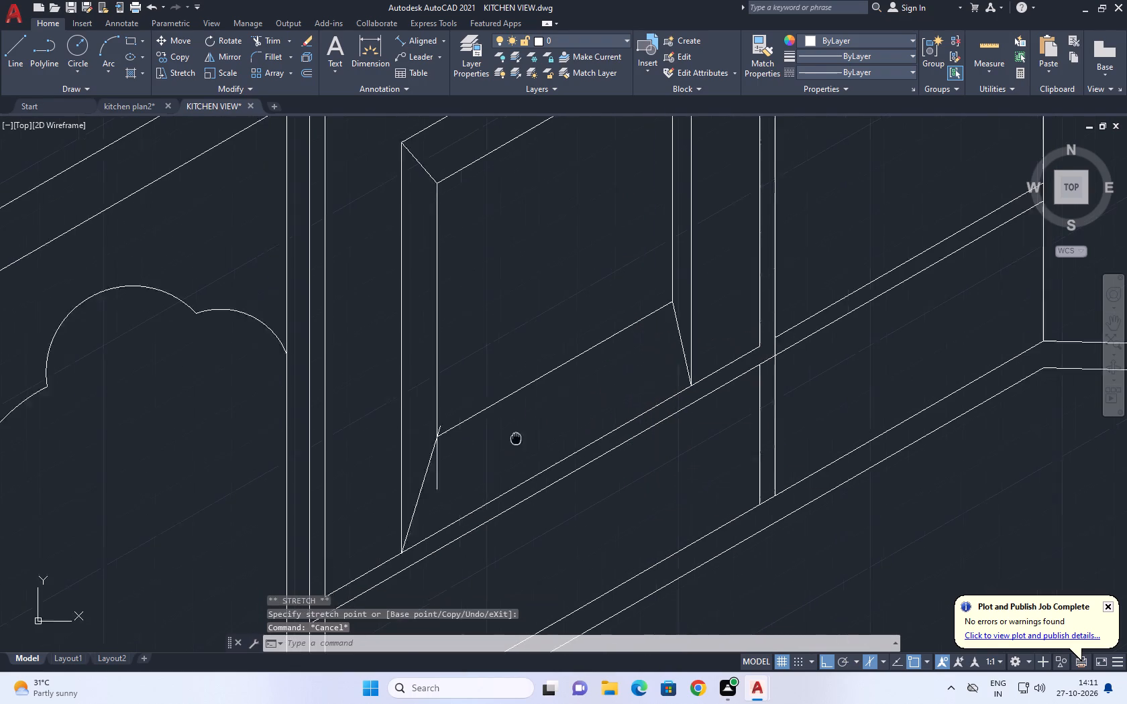
# Stretch the near bottom diagonal's upper end to the corner where the inner bottom edge meets the inner near vertical.
pyautogui.moveTo(568, 402); pyautogui.dragTo(641, 333, button='middle')
pyautogui.scroll(4, 580, 329)
pyautogui.click(579, 288)
pyautogui.click(566, 263)
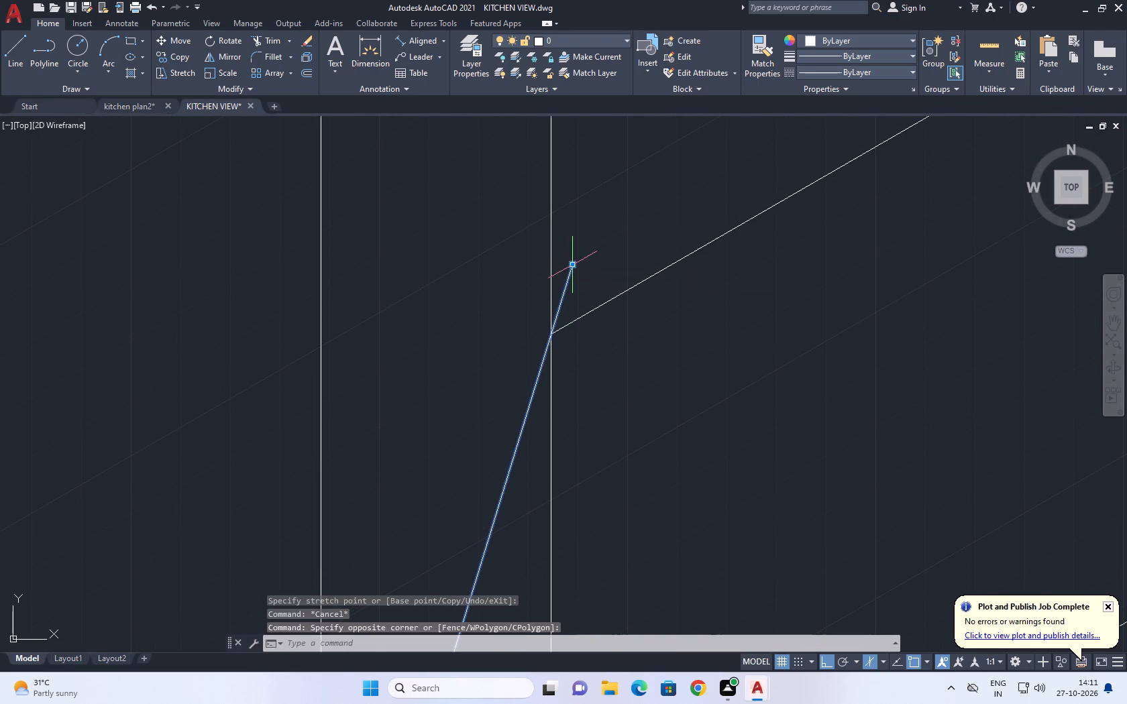
pyautogui.click(572, 263)
pyautogui.click(553, 331)
pyautogui.scroll(-2, 565, 327)
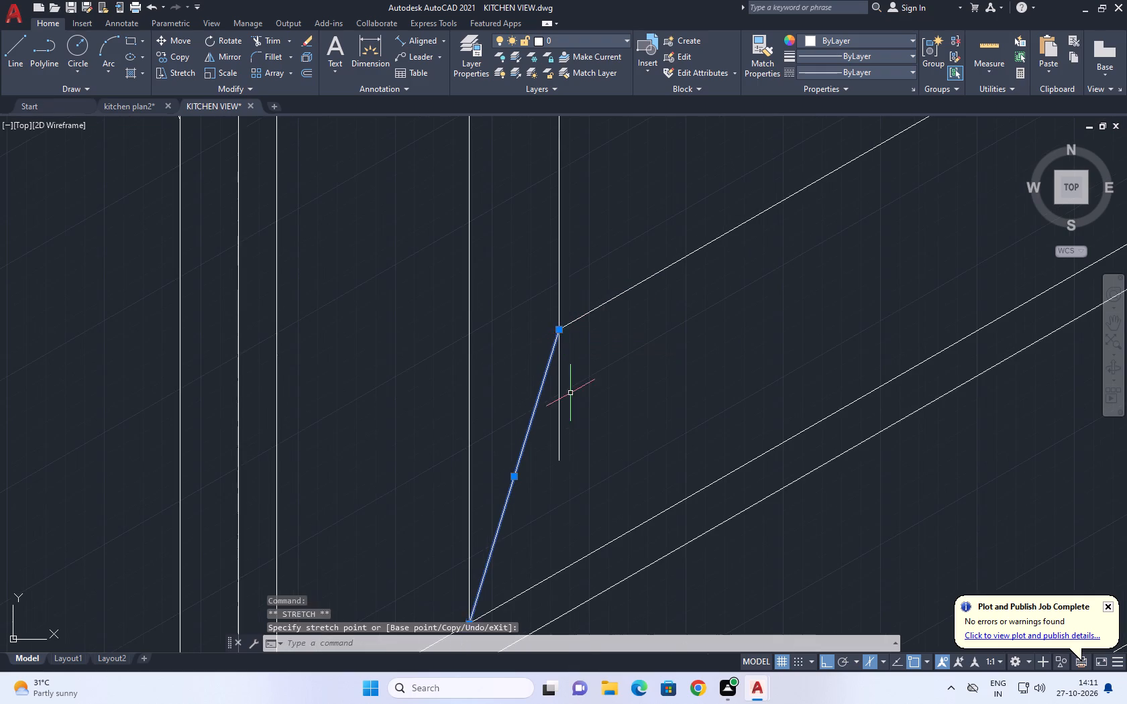
pyautogui.press('Escape')
# Shorten the inner near vertical by stretching its lower end up to the inner bottom edge's near corner.
pyautogui.click(568, 405)
pyautogui.click(552, 434)
pyautogui.click(561, 462)
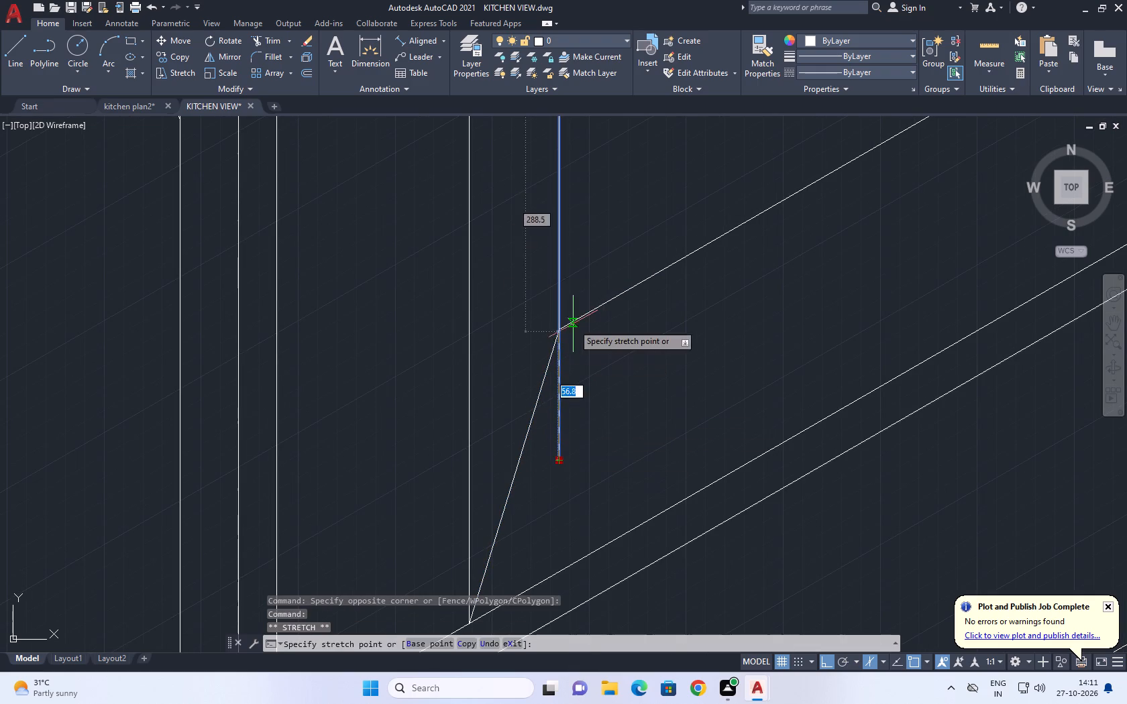
pyautogui.click(558, 331)
pyautogui.press('Escape')
# Draw a narrow handle outline on the panel's upper bevel, with short vertical ends and long isometric edges, the top edge overshooting the near end.
pyautogui.scroll(-4, 572, 375)
pyautogui.moveTo(635, 325); pyautogui.dragTo(625, 349, button='middle')
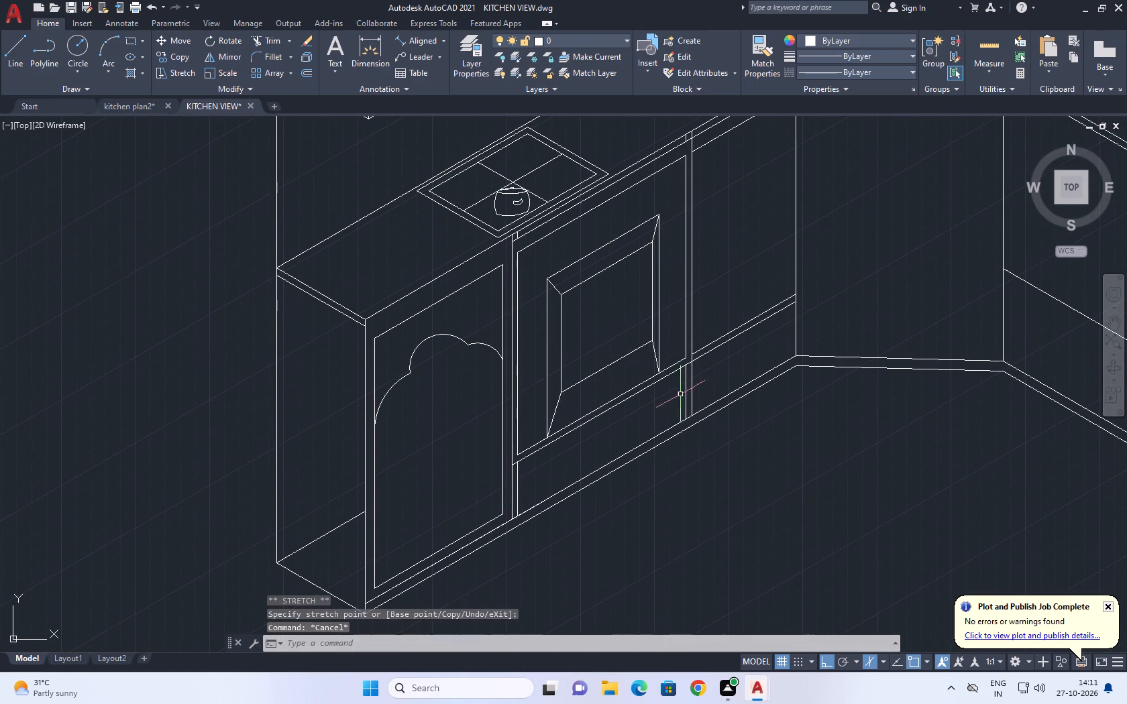
pyautogui.moveTo(629, 319); pyautogui.dragTo(598, 412, button='middle')
pyautogui.moveTo(643, 422); pyautogui.dragTo(561, 442, button='middle')
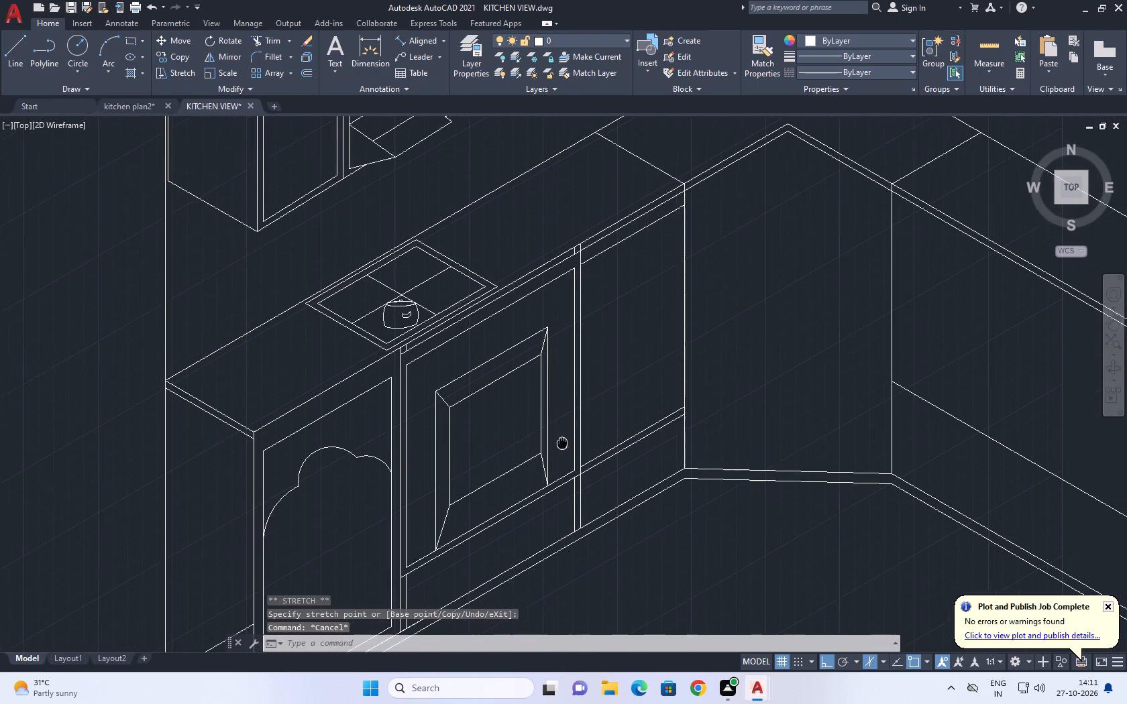
pyautogui.moveTo(561, 442); pyautogui.dragTo(556, 441, button='middle')
pyautogui.press('l')
pyautogui.press('space')
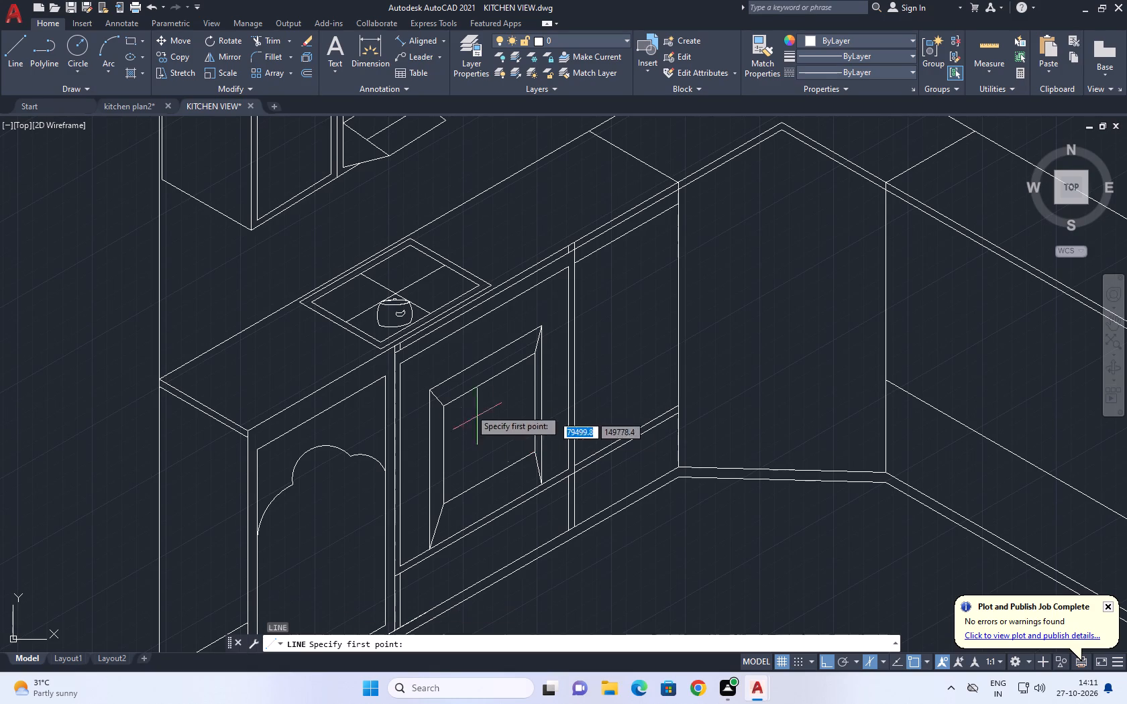
pyautogui.moveTo(503, 451); pyautogui.dragTo(523, 486, button='middle')
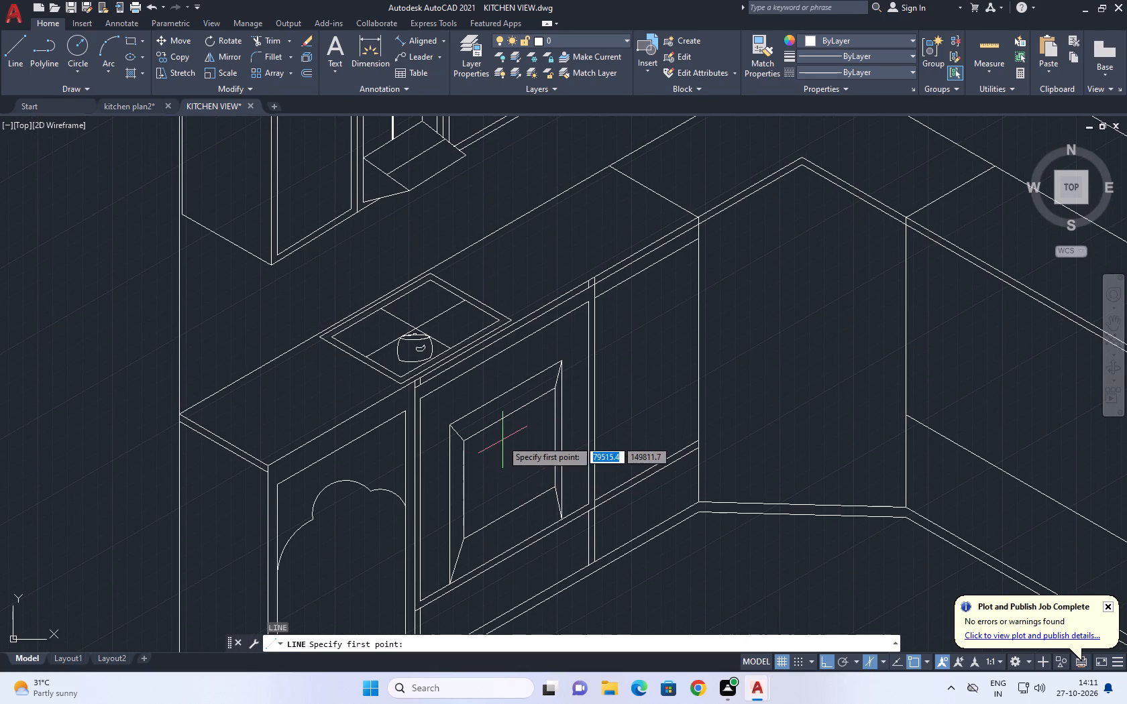
pyautogui.moveTo(482, 425); pyautogui.dragTo(488, 438, button='middle')
pyautogui.scroll(3, 495, 440)
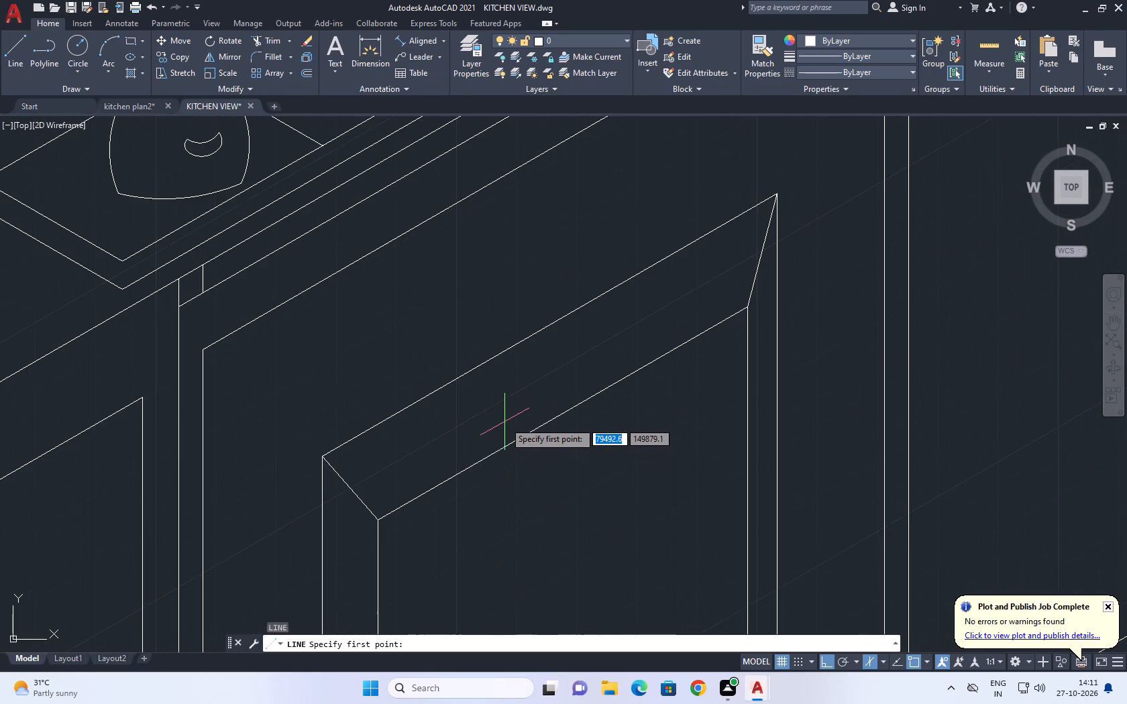
pyautogui.scroll(-3, 506, 420)
pyautogui.middleClick(597, 381)
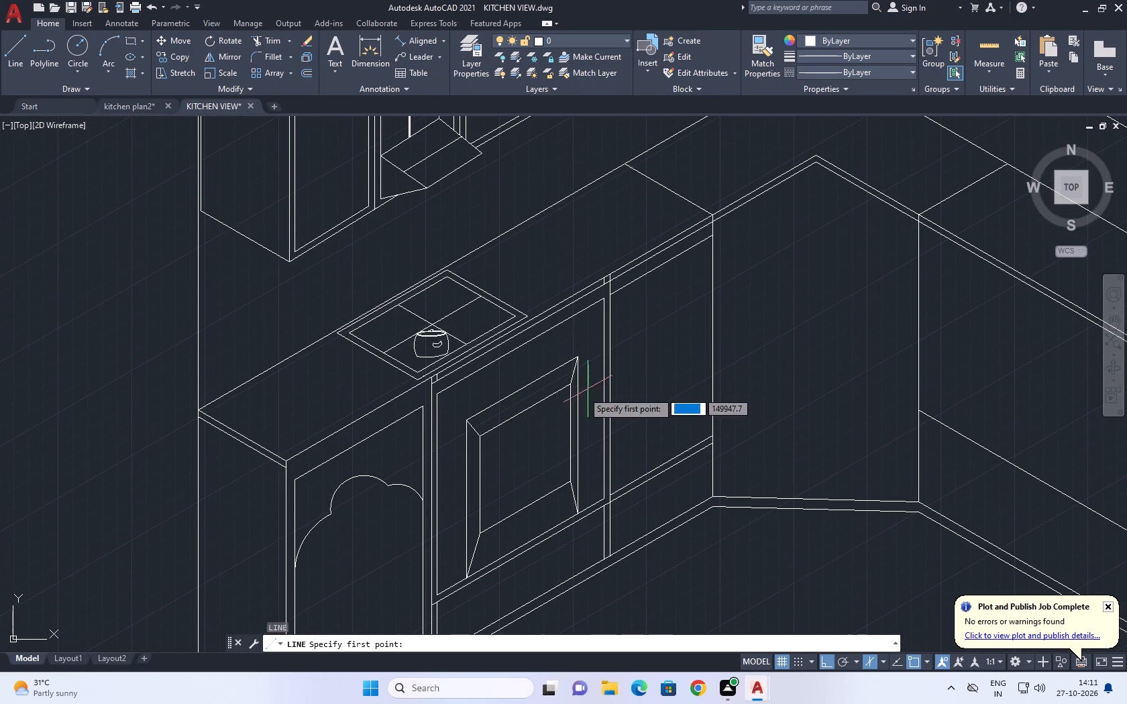
pyautogui.scroll(3, 506, 413)
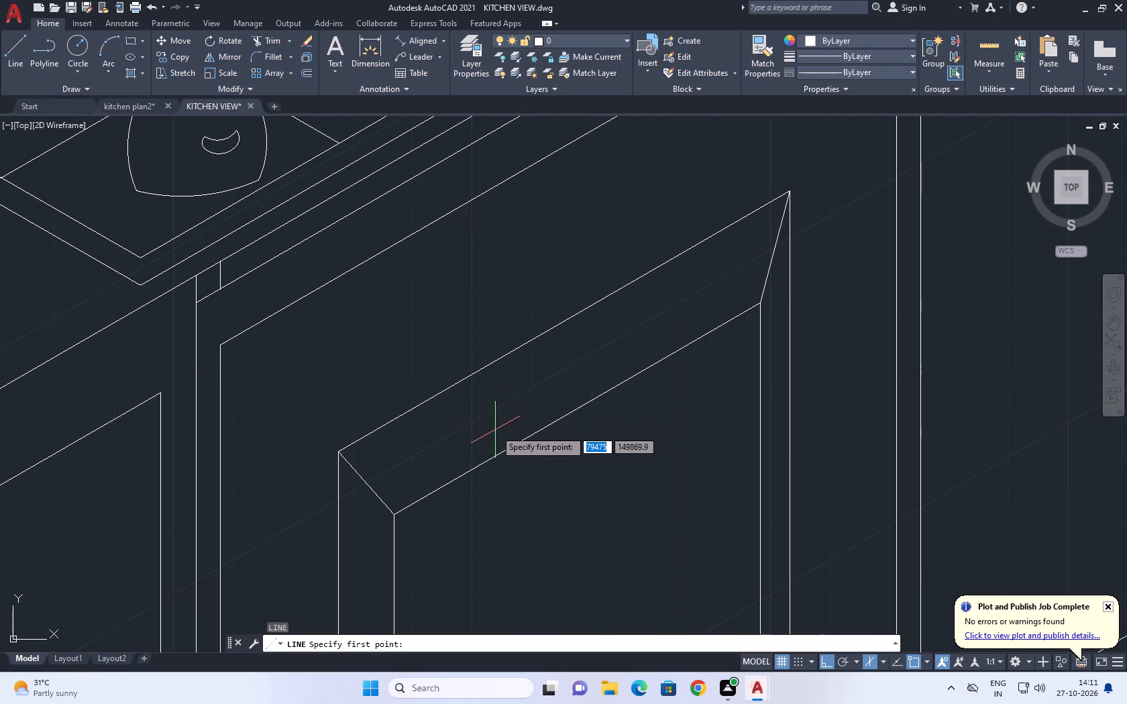
pyautogui.click(499, 411)
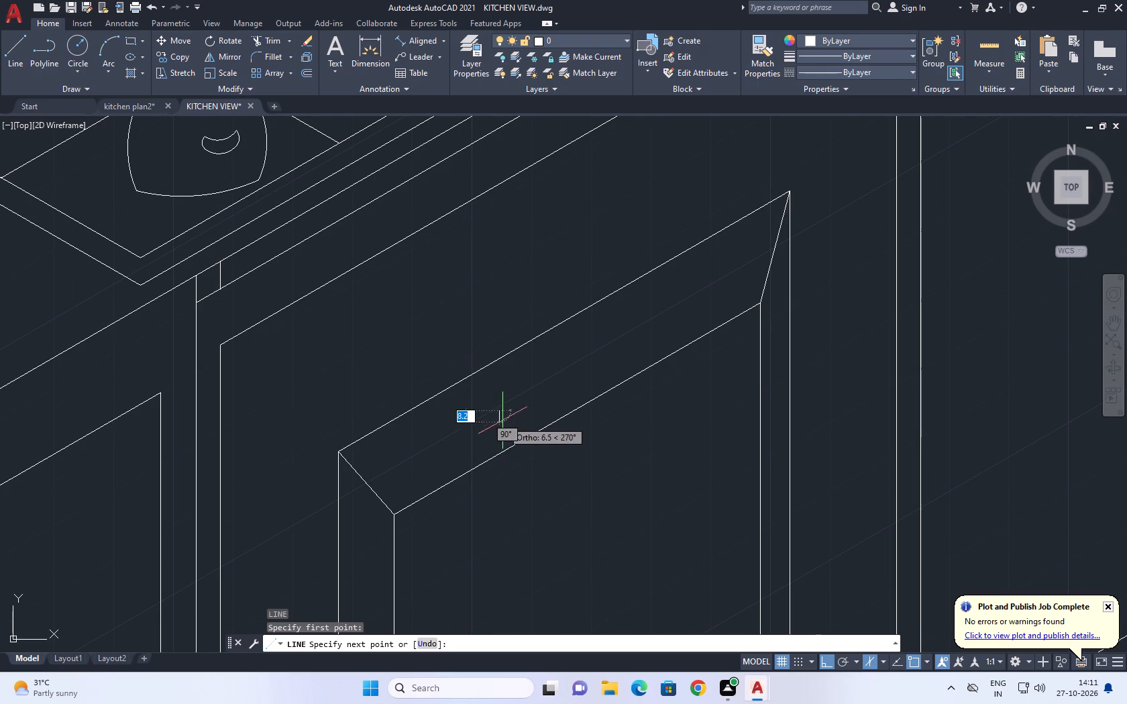
pyautogui.click(501, 436)
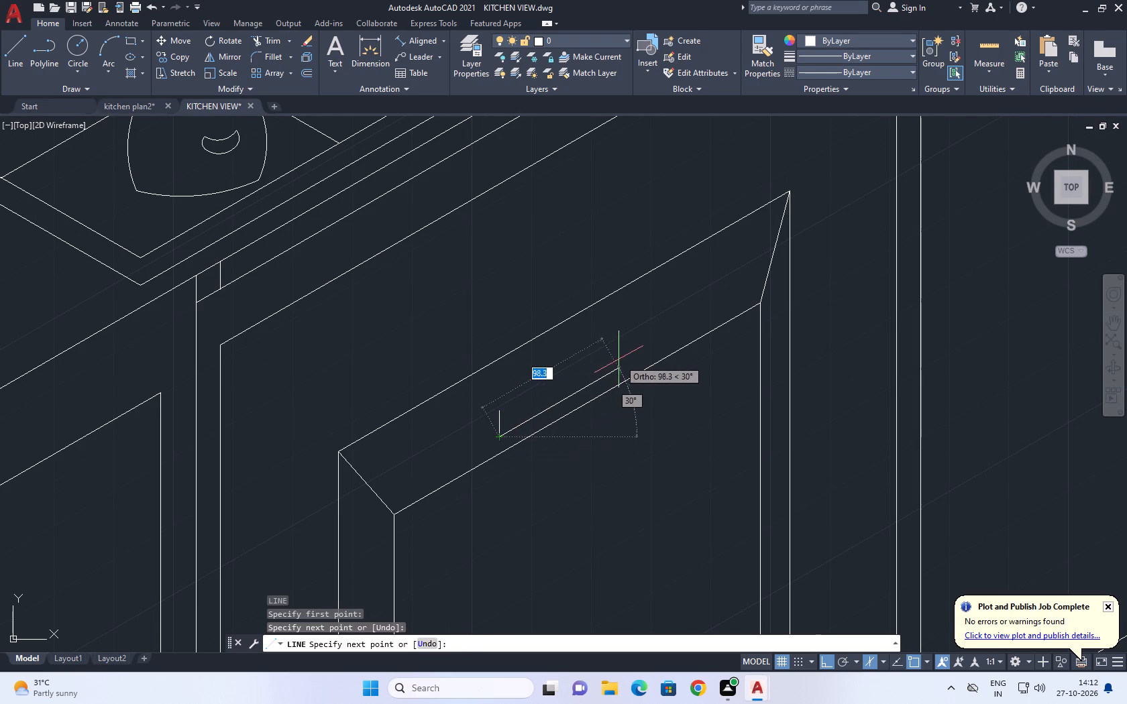
pyautogui.click(629, 357)
pyautogui.scroll(2, 625, 345)
pyautogui.click(627, 347)
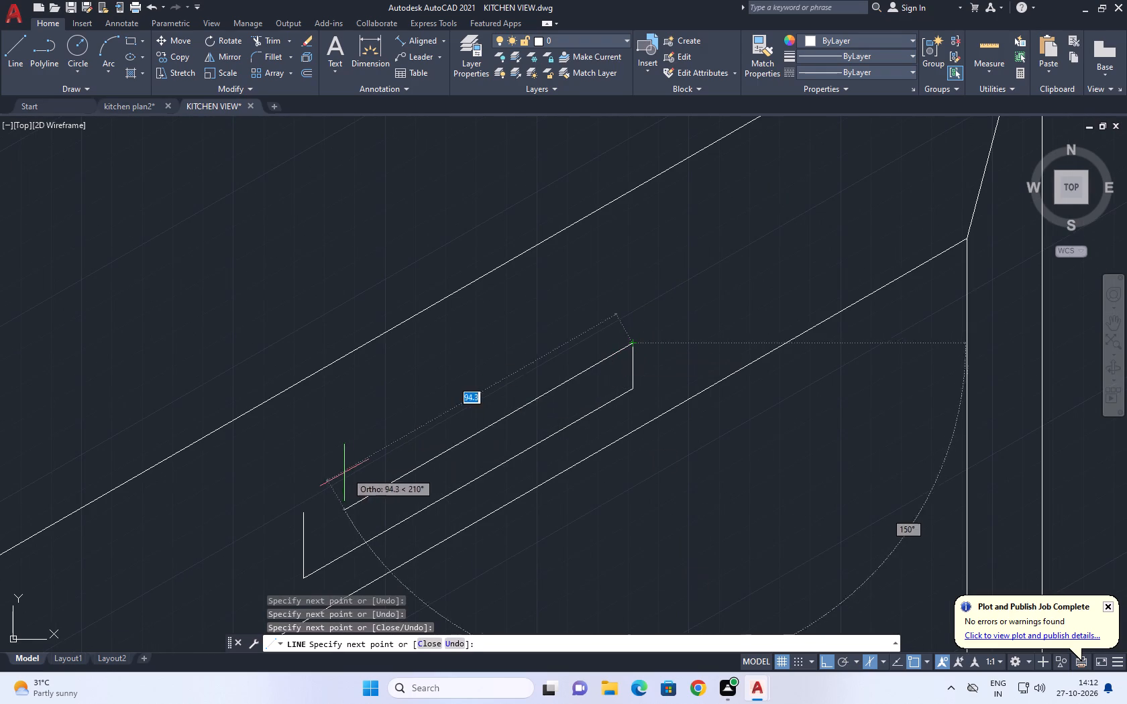
pyautogui.moveTo(324, 495); pyautogui.dragTo(453, 296, button='middle')
pyautogui.click(350, 371)
pyautogui.press('Escape')
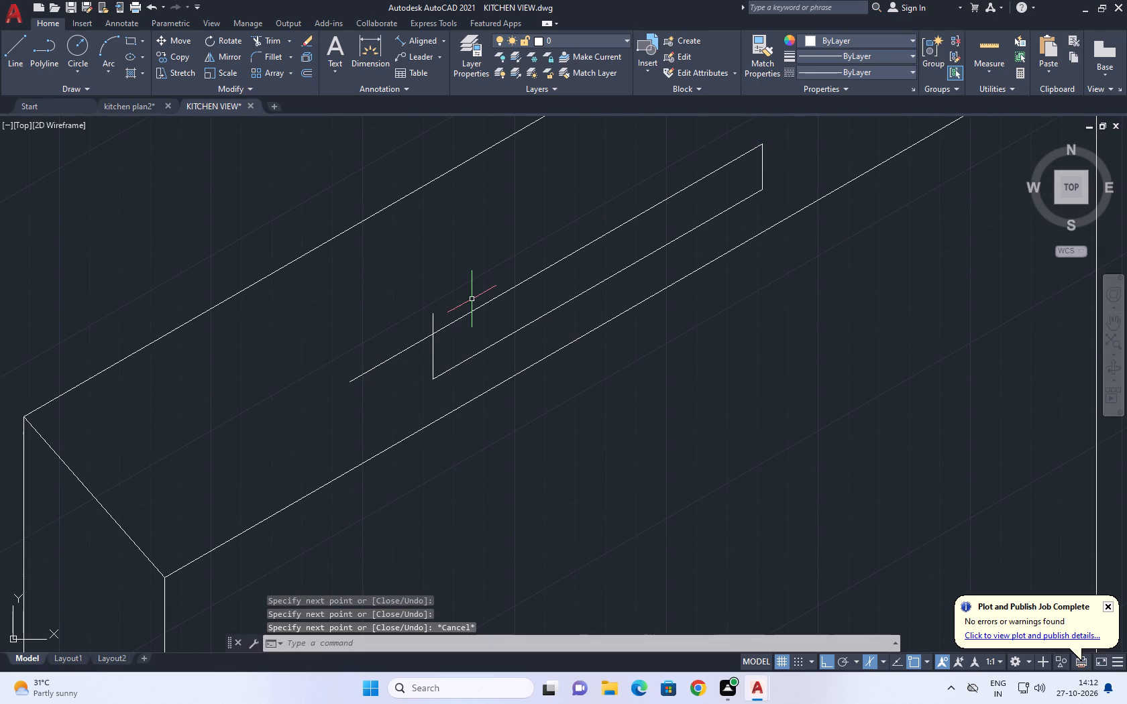
# Trim the overhanging top edge and near vertical of the handle outline so they meet at a clean corner.
pyautogui.press('t')
pyautogui.press('r')
pyautogui.press('space')
pyautogui.scroll(1, 406, 340)
pyautogui.click(406, 341)
pyautogui.click(406, 367)
pyautogui.click(463, 306)
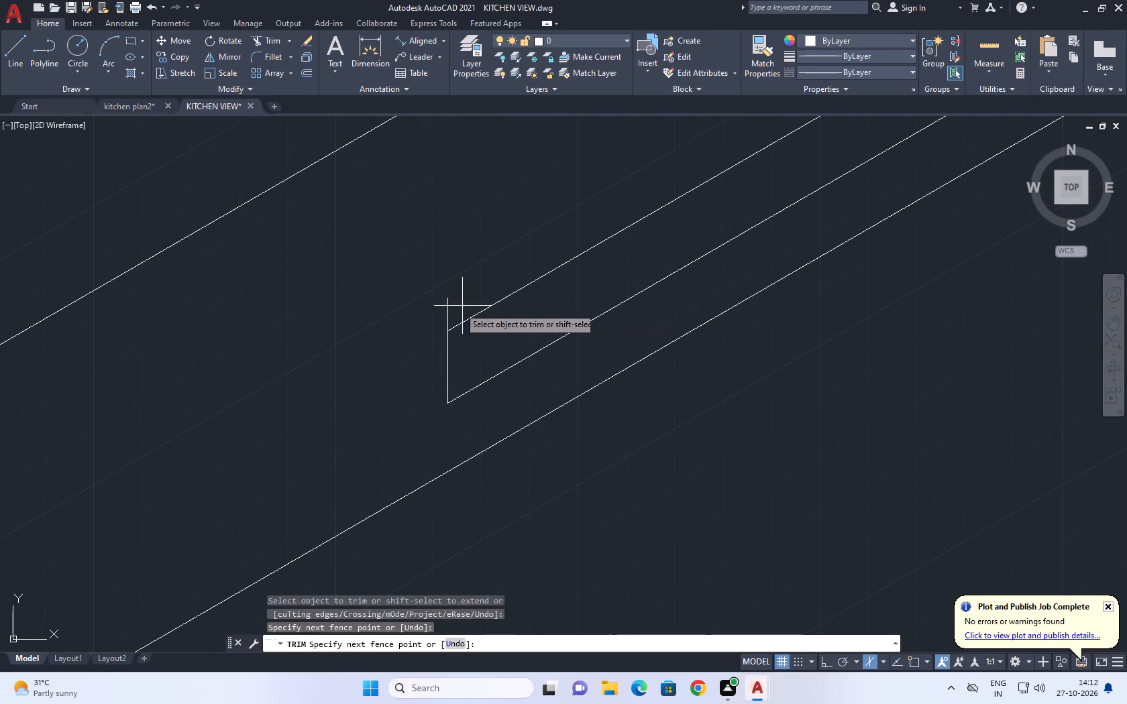
pyautogui.click(425, 325)
pyautogui.scroll(-7, 484, 309)
pyautogui.press('Escape')
# Trim away the two parallel lower rail lines in the bay between the panelled front and the cabinet's inside corner.
pyautogui.moveTo(586, 272); pyautogui.dragTo(486, 283, button='middle')
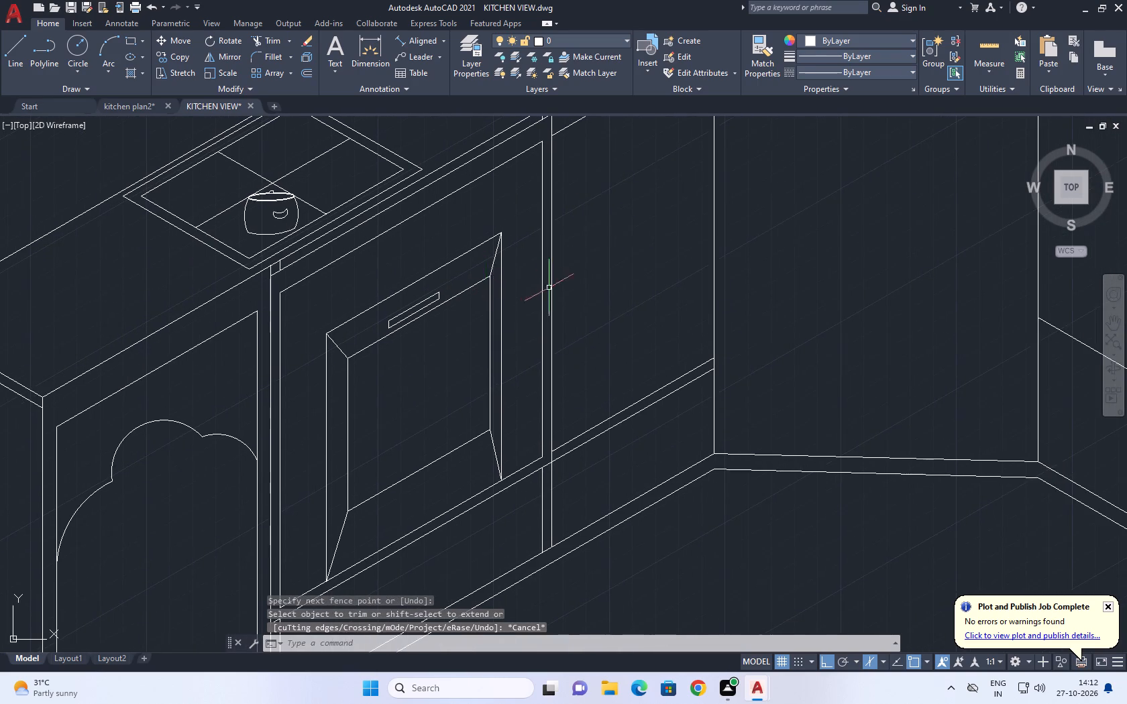
pyautogui.moveTo(535, 291); pyautogui.dragTo(431, 280, button='middle')
pyautogui.scroll(-4, 663, 382)
pyautogui.moveTo(603, 322); pyautogui.dragTo(543, 378, button='middle')
pyautogui.scroll(5, 511, 422)
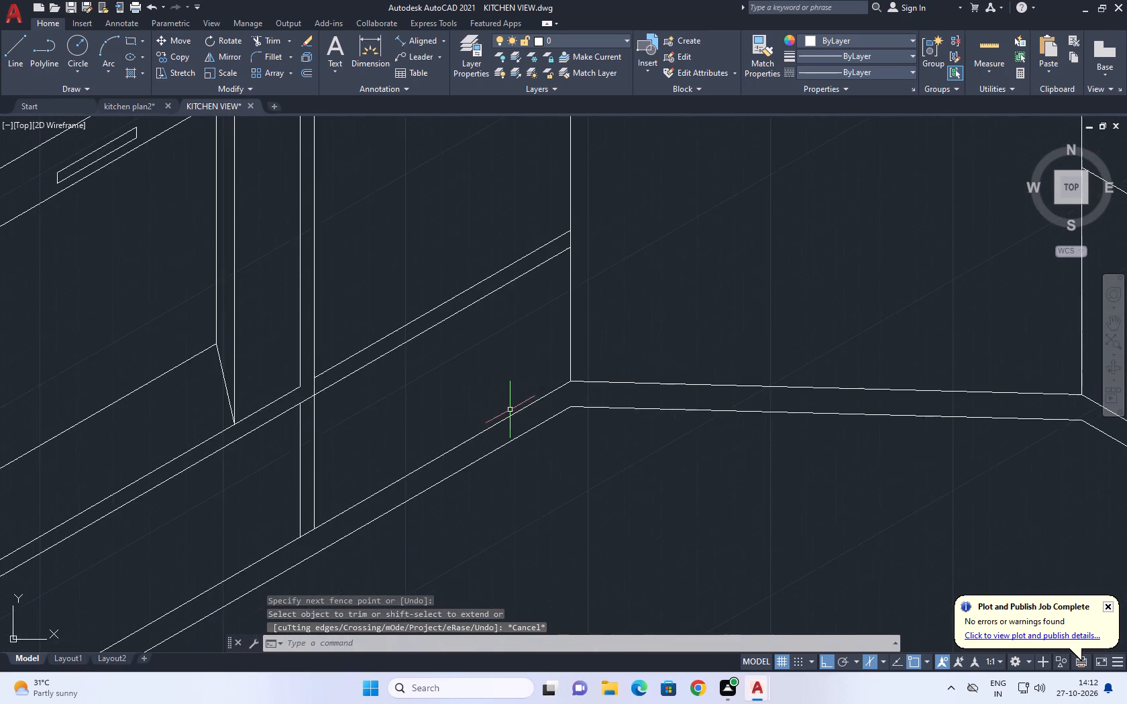
pyautogui.moveTo(471, 282); pyautogui.dragTo(468, 361, button='middle')
pyautogui.click(278, 38)
pyautogui.click(478, 302)
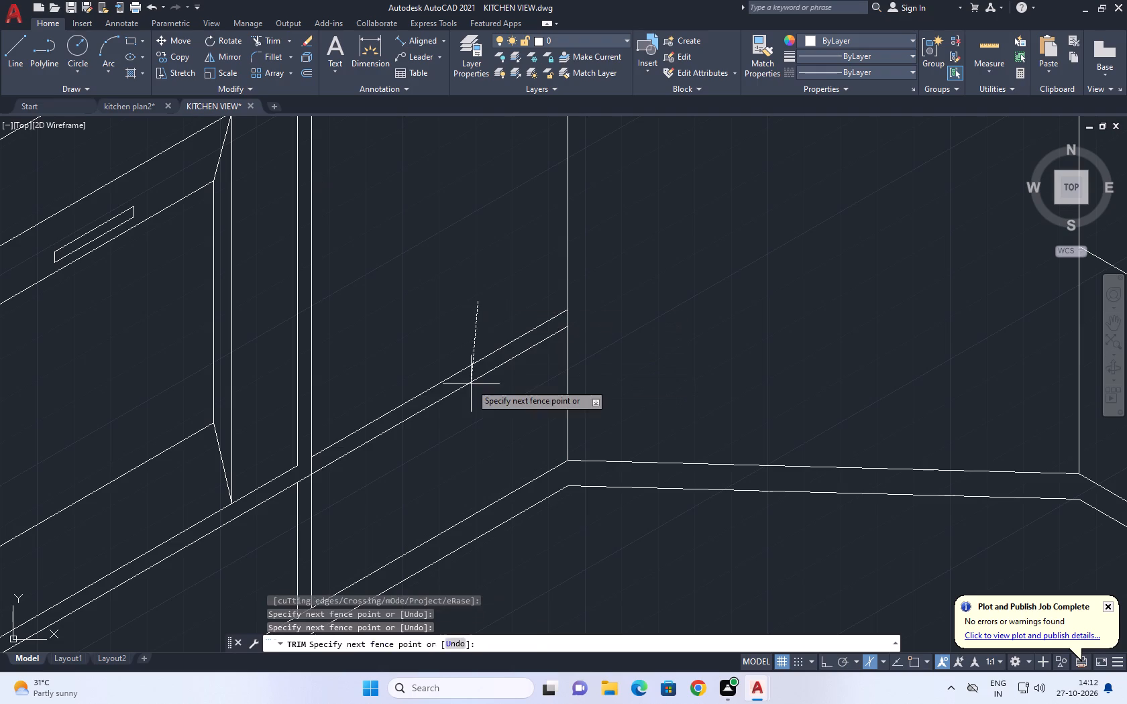
pyautogui.click(461, 418)
pyautogui.rightClick(437, 357)
pyautogui.click(501, 386)
# Delete the short vertical stub under the countertop above the panelled front's far edge.
pyautogui.scroll(-2, 518, 379)
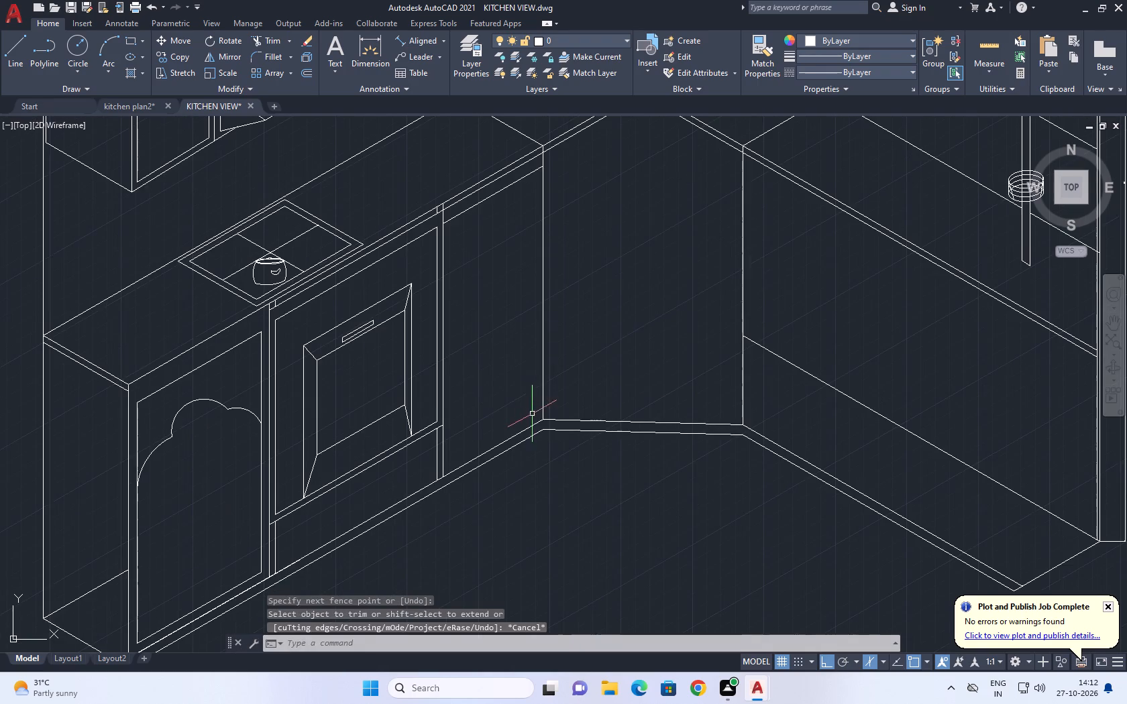
pyautogui.moveTo(532, 388); pyautogui.dragTo(529, 403, button='middle')
pyautogui.scroll(2, 446, 218)
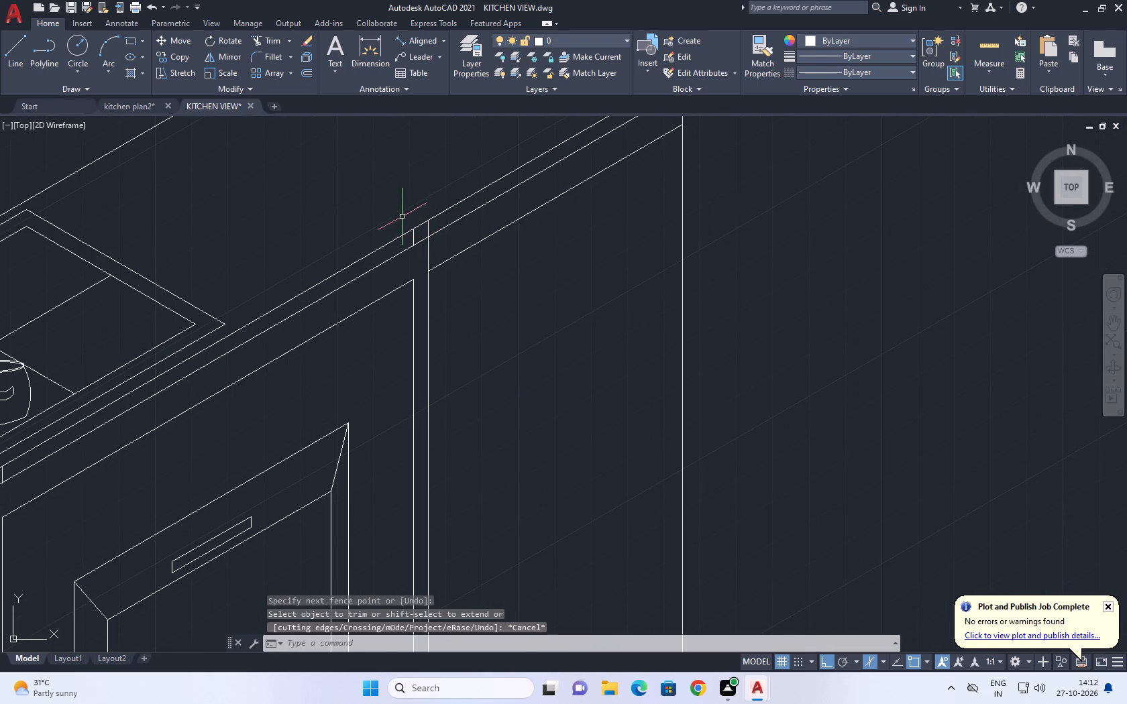
pyautogui.click(401, 211)
pyautogui.click(428, 255)
pyautogui.press('Delete')
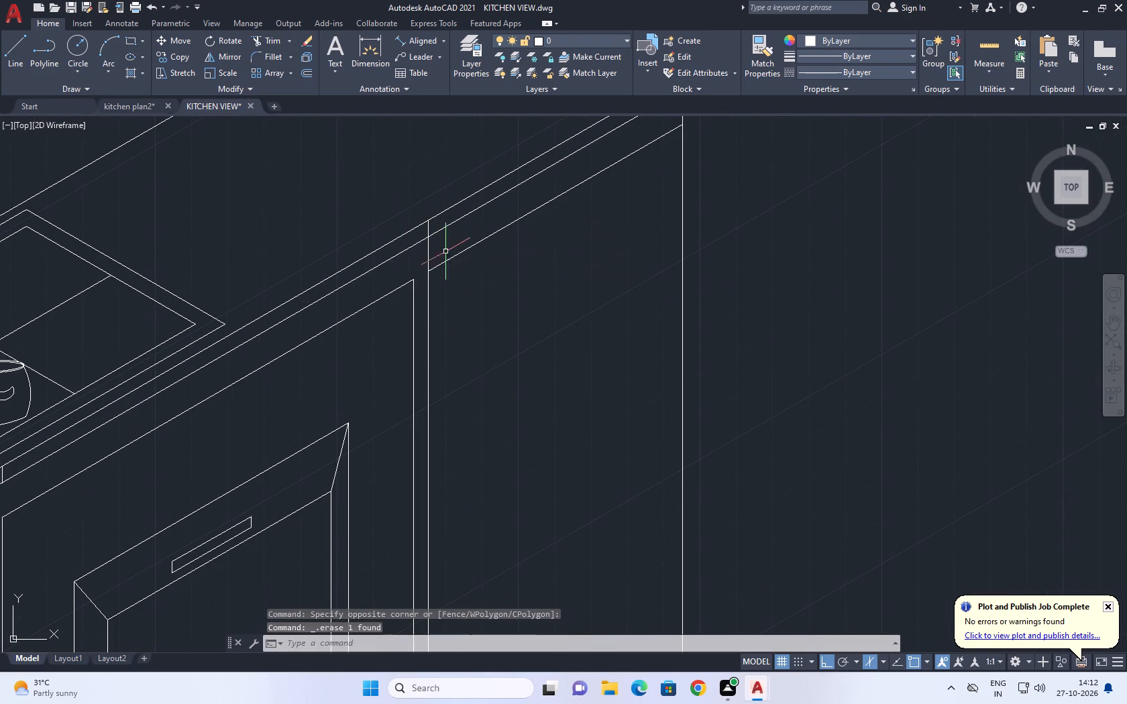
# Copy the corner bay's top rail line 50 straight down.
pyautogui.moveTo(458, 396); pyautogui.dragTo(318, 385, button='middle')
pyautogui.scroll(-1, 309, 382)
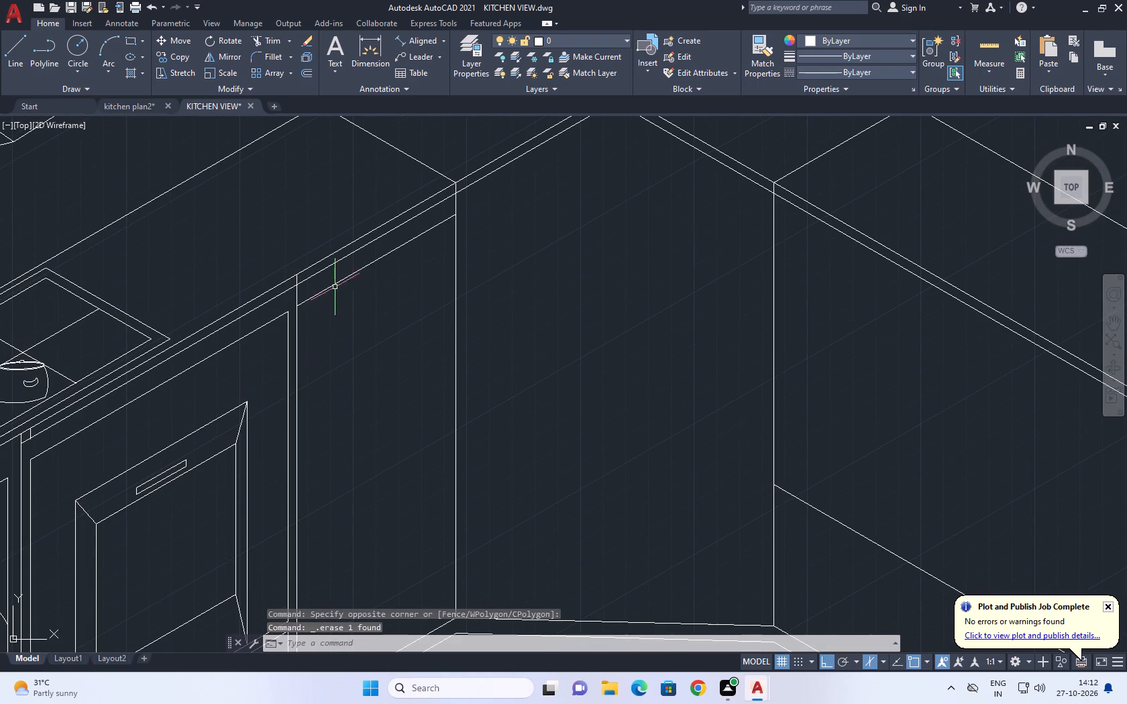
pyautogui.click(337, 280)
pyautogui.moveTo(339, 285); pyautogui.dragTo(345, 337, button='middle')
pyautogui.write('CO')
pyautogui.press('space')
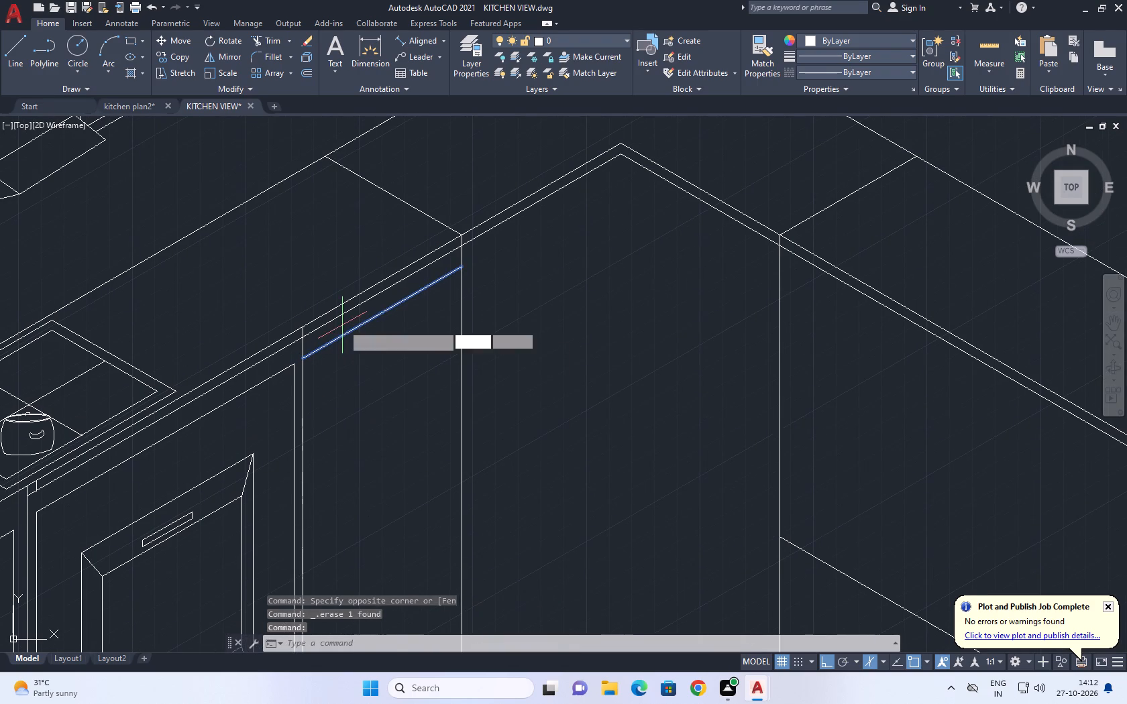
pyautogui.click(380, 310)
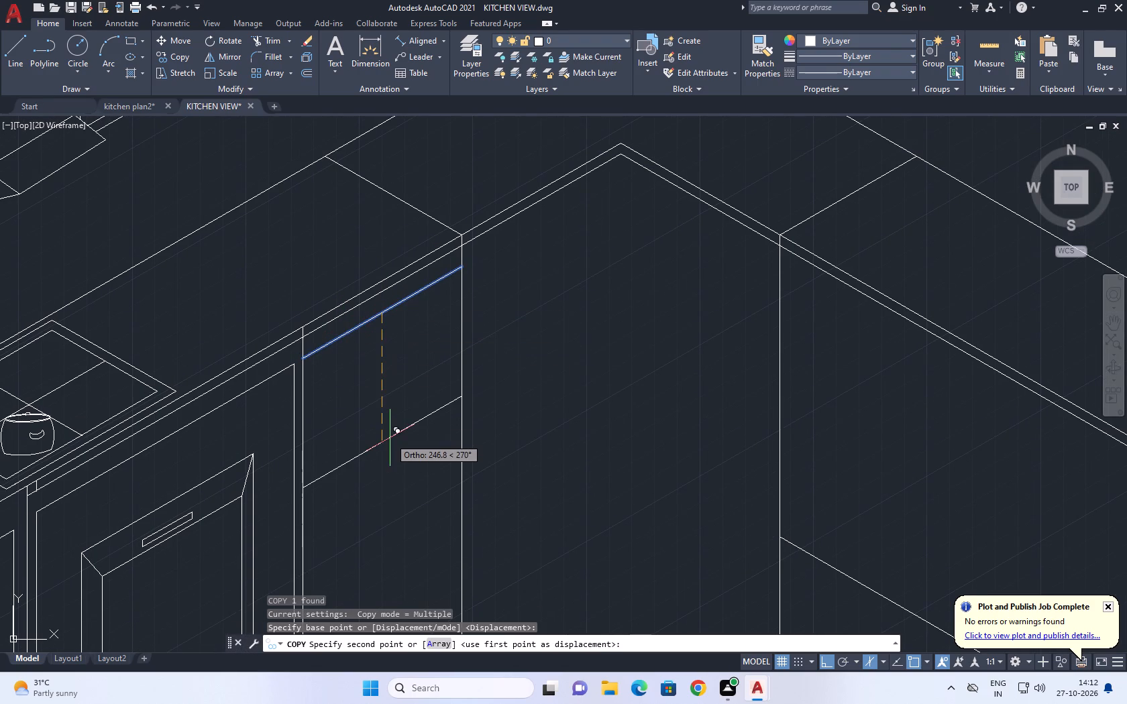
pyautogui.write('50')
pyautogui.press('Return')
pyautogui.press('Escape')
# Move the copied rail line further down the corner bay to leave a deeper band beneath the top rail.
pyautogui.click(381, 338)
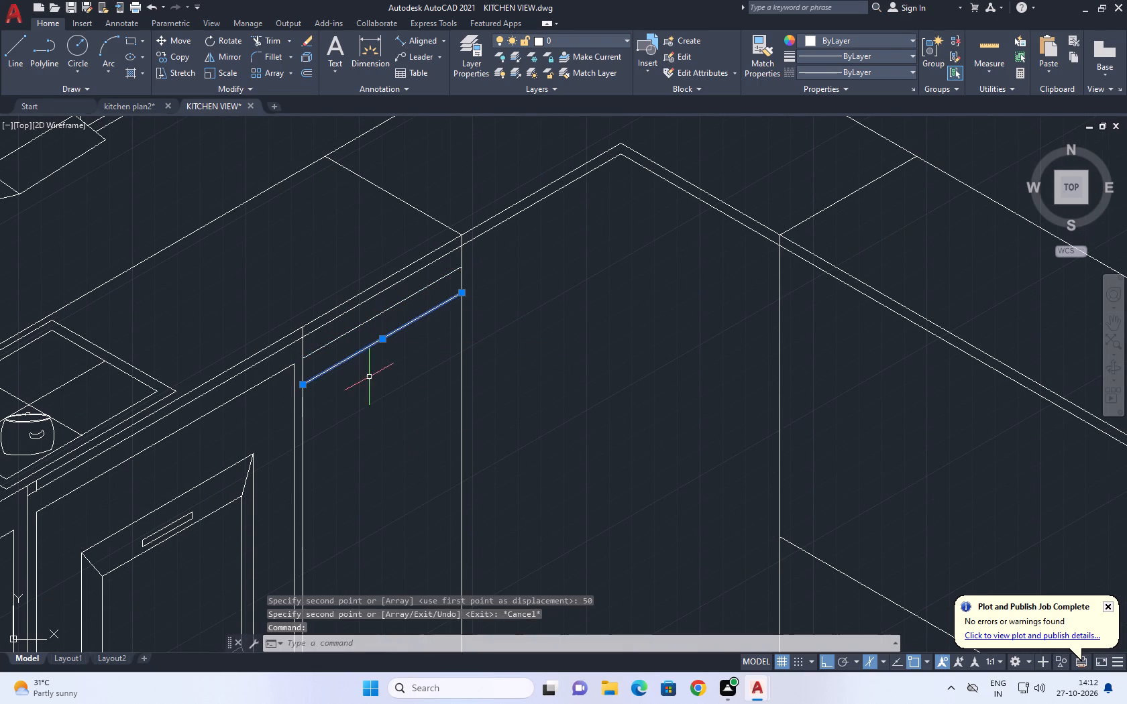
pyautogui.moveTo(378, 384); pyautogui.dragTo(391, 347, button='middle')
pyautogui.press('m')
pyautogui.press('space')
pyautogui.moveTo(388, 318); pyautogui.dragTo(391, 335)
pyautogui.click(391, 341)
pyautogui.press('Escape')
# Draw a vertical line along the corner bay's near edge, from the moved rail line's near end down to the bay's bottom edge.
pyautogui.moveTo(476, 359); pyautogui.dragTo(486, 335, button='middle')
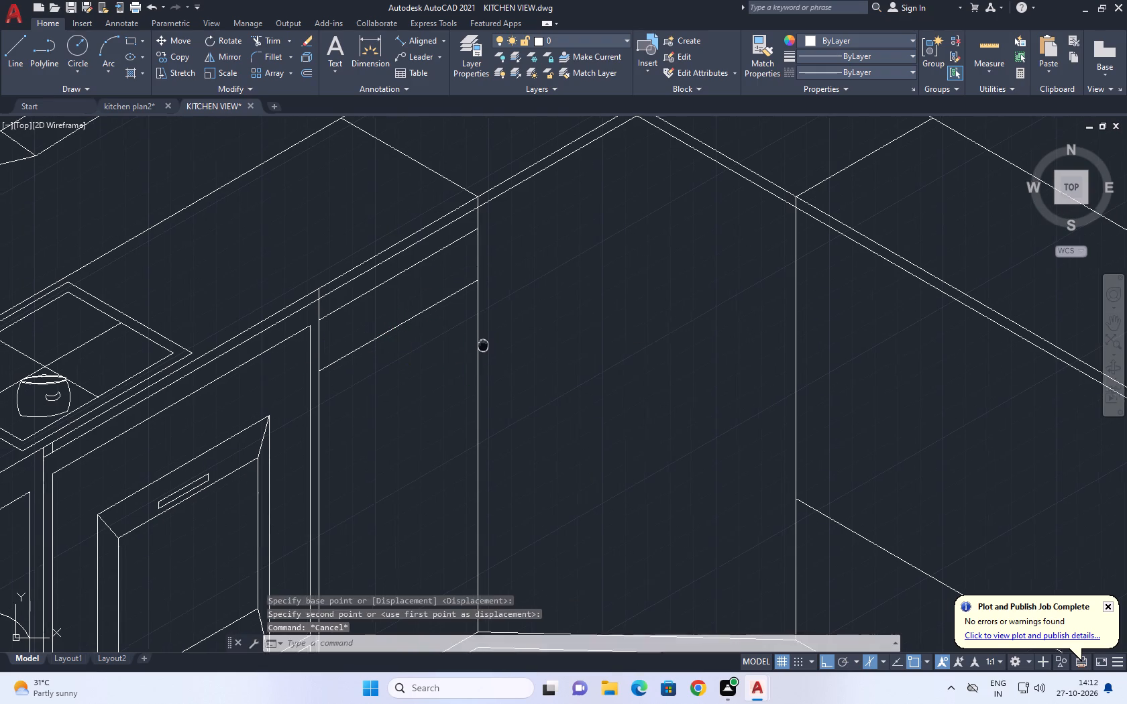
pyautogui.moveTo(486, 335); pyautogui.dragTo(543, 220, button='middle')
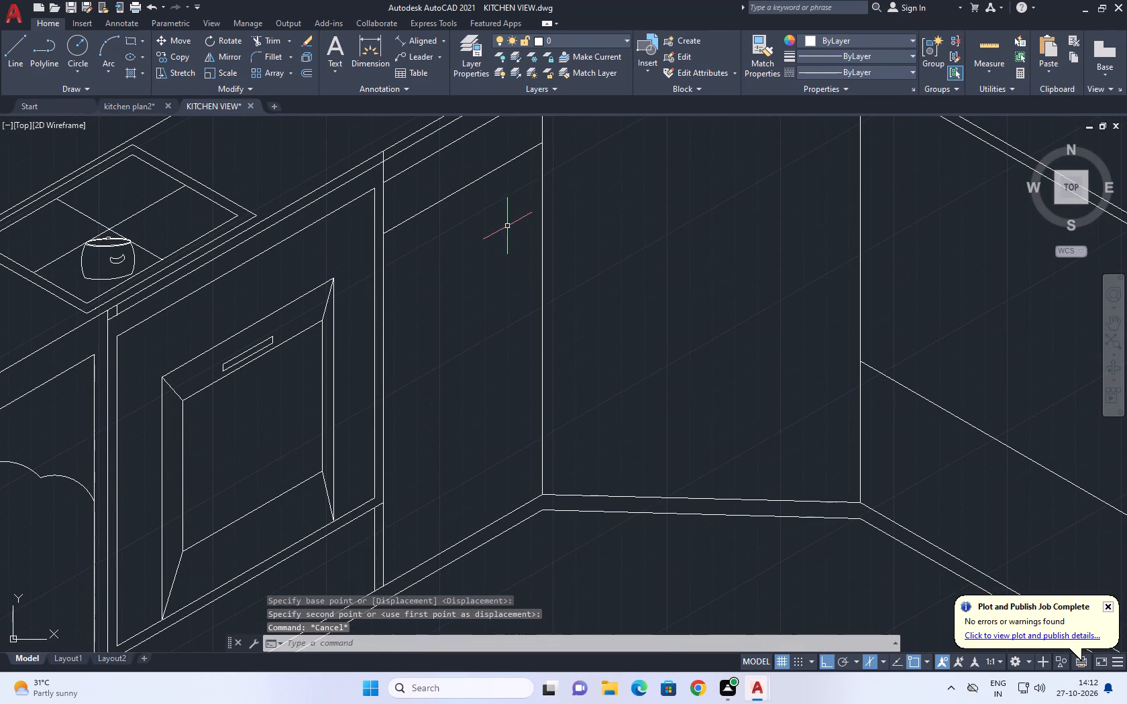
pyautogui.moveTo(507, 227); pyautogui.dragTo(549, 310, button='middle')
pyautogui.press('l')
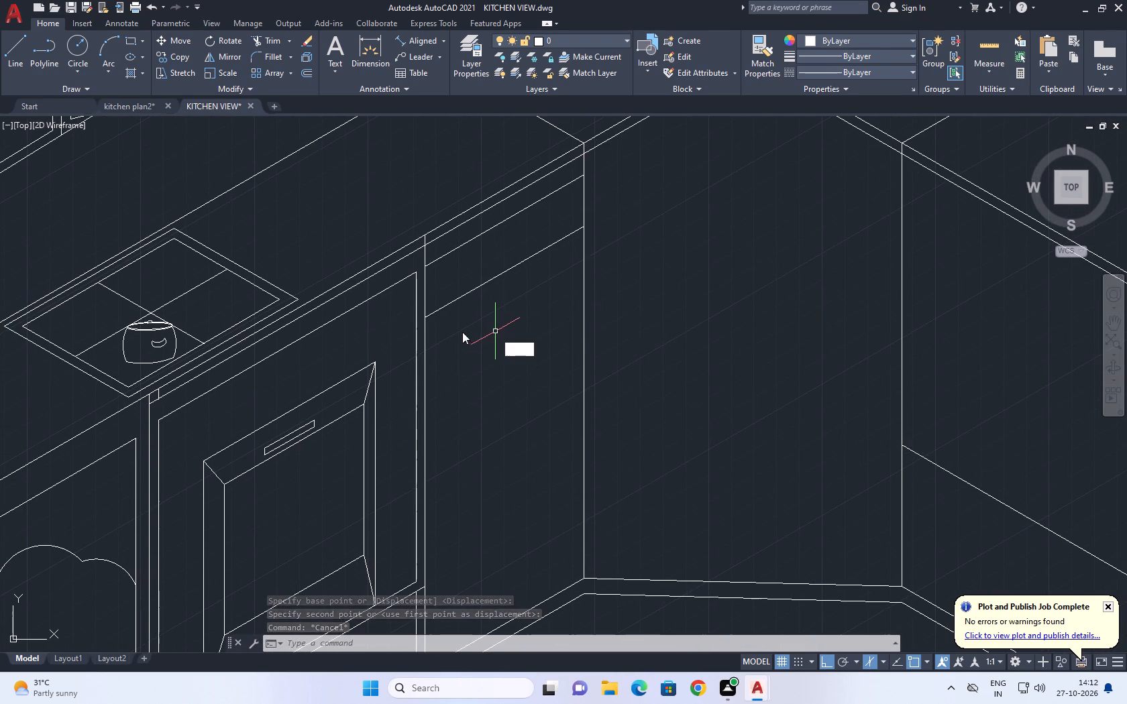
pyautogui.press('space')
pyautogui.click(422, 320)
pyautogui.scroll(-2, 449, 303)
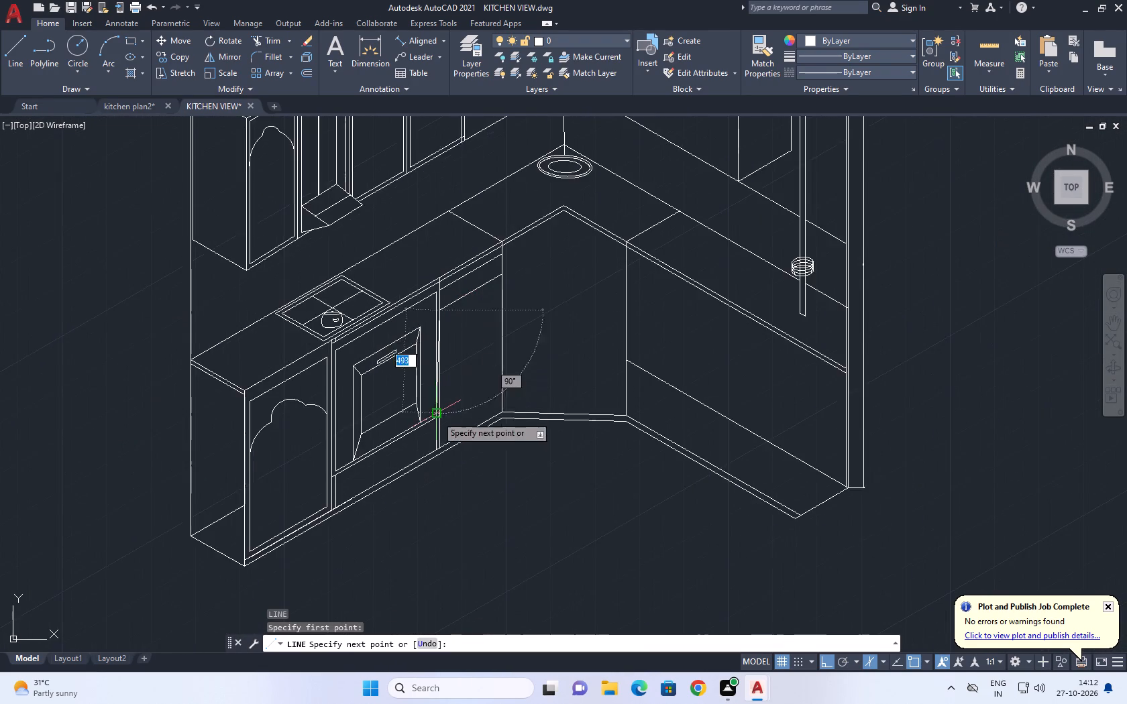
pyautogui.scroll(2, 441, 429)
pyautogui.click(434, 475)
pyautogui.press('Escape')
pyautogui.click(437, 363)
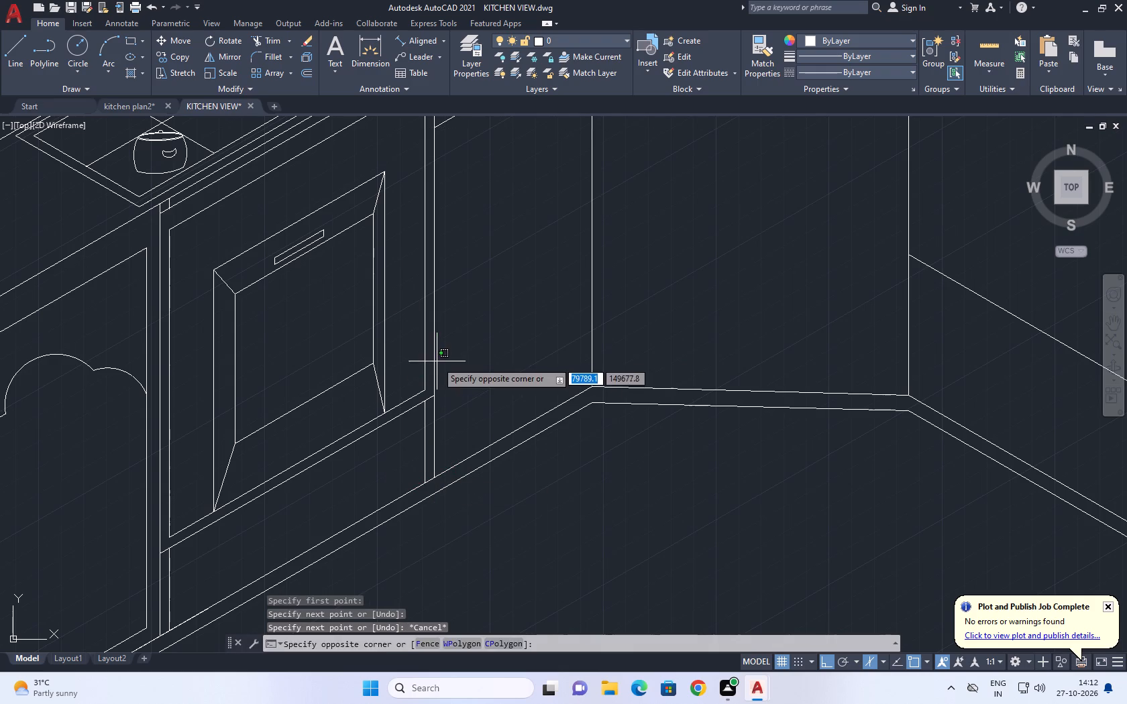
pyautogui.click(455, 353)
# Draw an isometric dividing line from the midpoint of the new near vertical across the corner bay, past its far edge.
pyautogui.moveTo(455, 375); pyautogui.dragTo(437, 402, button='middle')
pyautogui.press('l')
pyautogui.press('space')
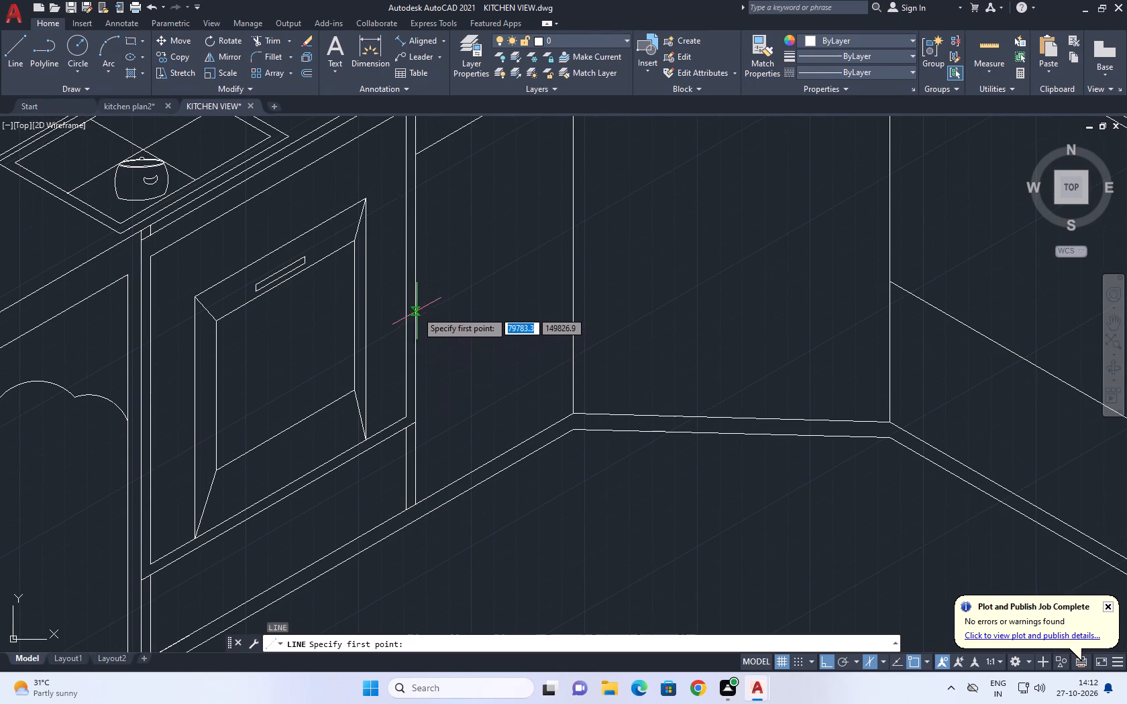
pyautogui.click(415, 332)
pyautogui.moveTo(569, 256); pyautogui.dragTo(464, 375, button='middle')
pyautogui.click(548, 327)
pyautogui.press('Escape')
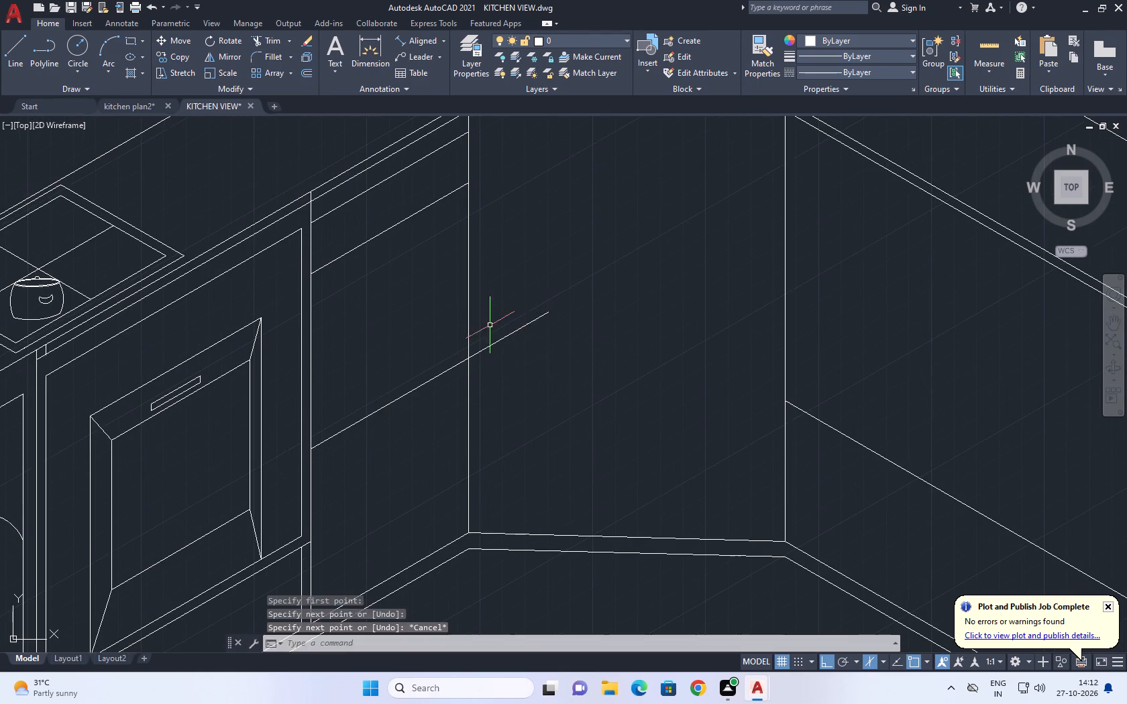
# Trim the part of the dividing line that extends beyond the corner bay's far vertical edge.
pyautogui.moveTo(488, 325); pyautogui.dragTo(533, 333, button='middle')
pyautogui.write('TR')
pyautogui.press('space')
pyautogui.click(549, 295)
pyautogui.click(545, 373)
pyautogui.press('Escape')
# Copy the corner bay's far vertical edge 30 inward along the front at 210°.
pyautogui.moveTo(466, 388); pyautogui.dragTo(576, 372, button='middle')
pyautogui.click(623, 316)
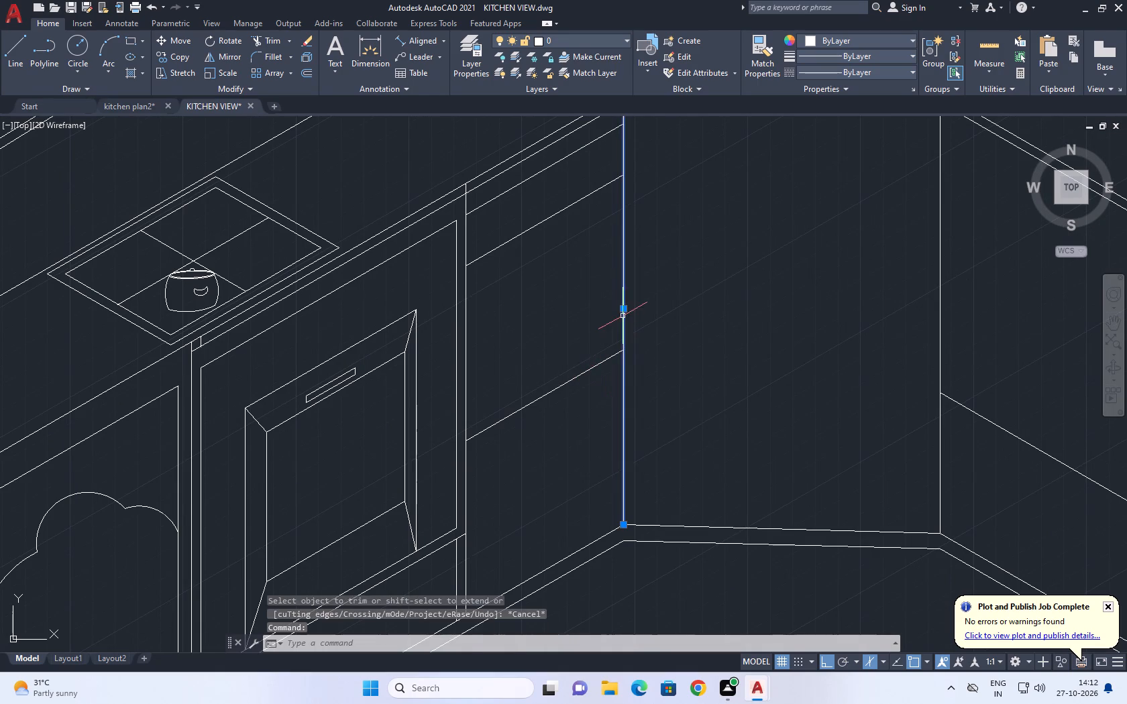
pyautogui.moveTo(626, 322); pyautogui.dragTo(625, 369, button='middle')
pyautogui.press('v')
pyautogui.press('BackSpace')
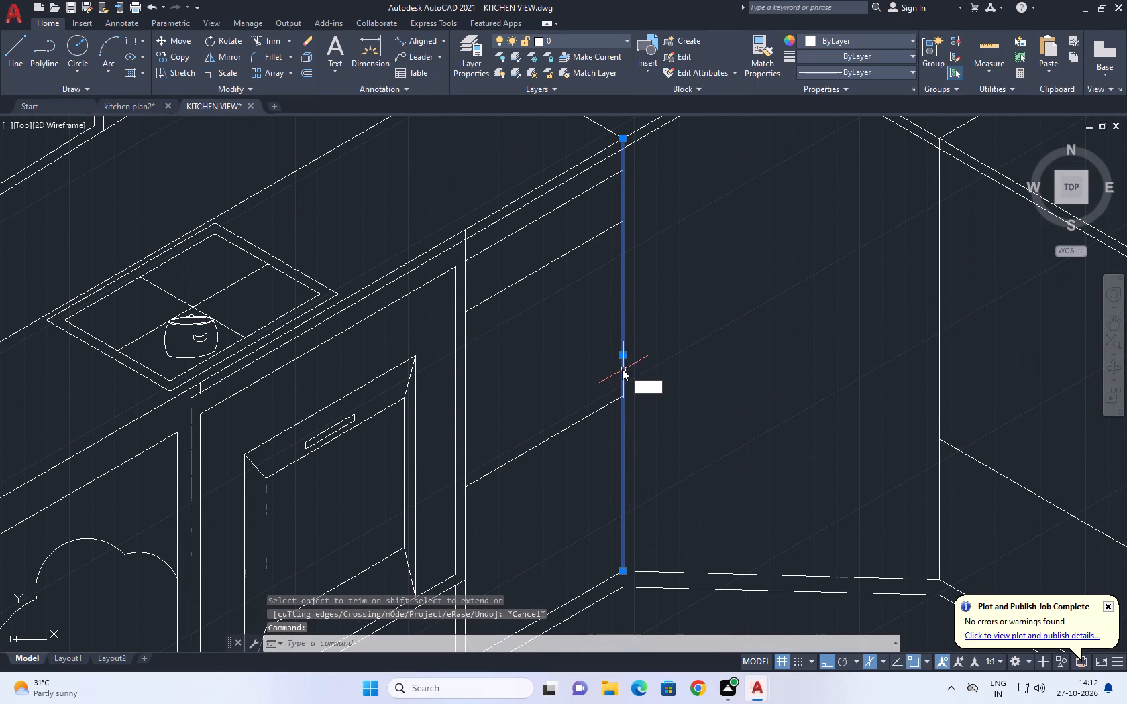
pyautogui.write('CO')
pyautogui.press('space')
pyautogui.click(623, 347)
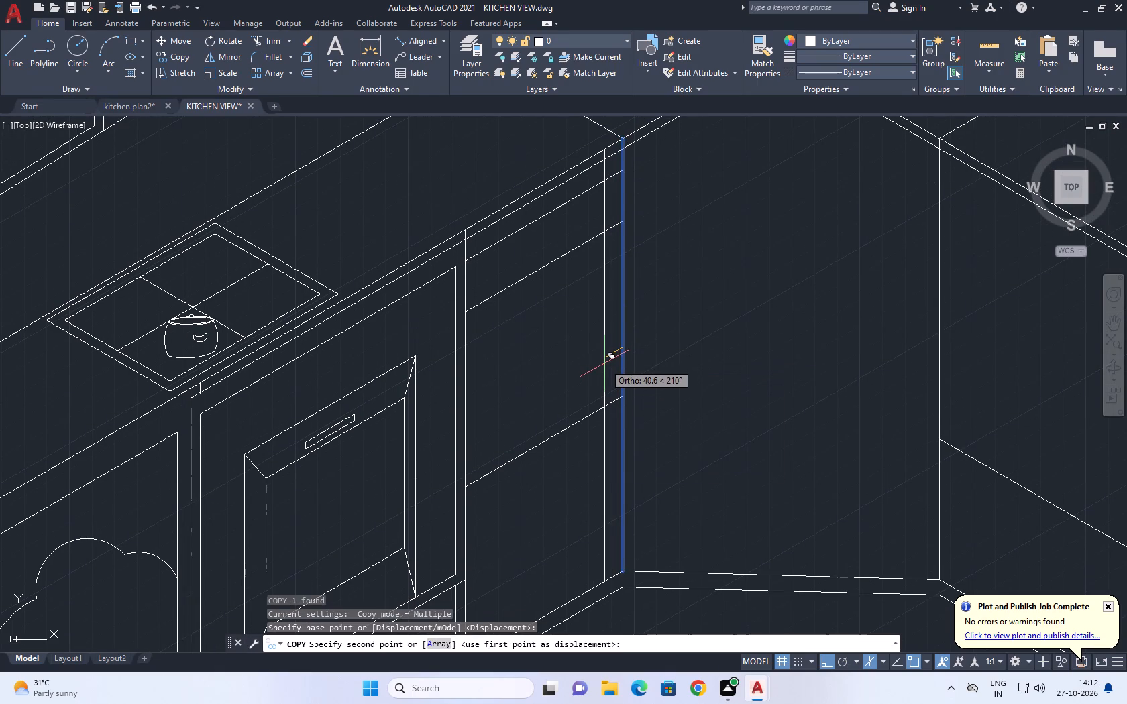
pyautogui.write('30')
pyautogui.press('Return')
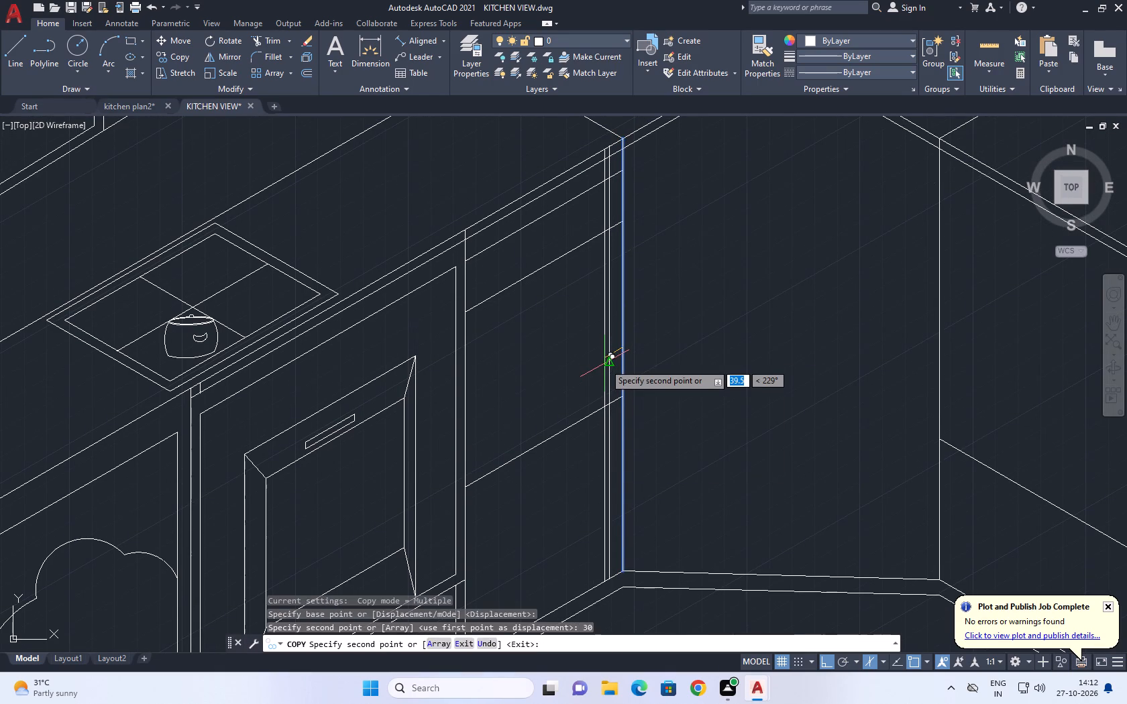
pyautogui.press('Escape')
# Copy the corner bay's near vertical line 30 inward along the front, toward the far edge.
pyautogui.click(464, 398)
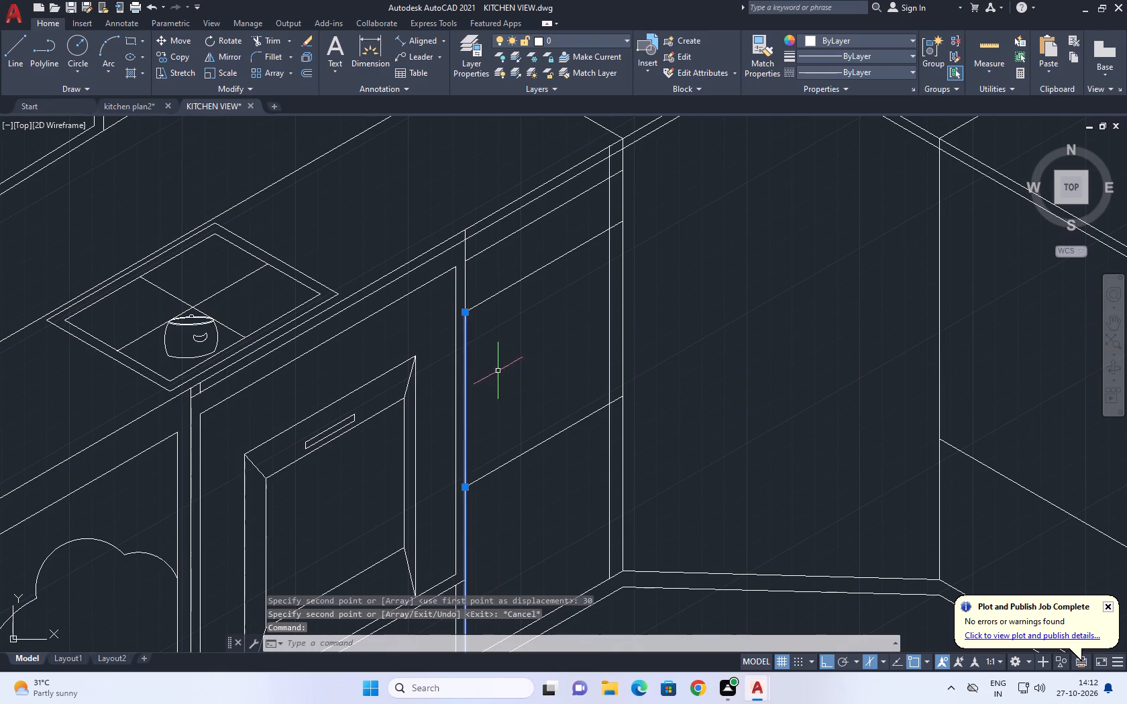
pyautogui.moveTo(500, 367); pyautogui.dragTo(527, 288, button='middle')
pyautogui.write('CO')
pyautogui.click(487, 357)
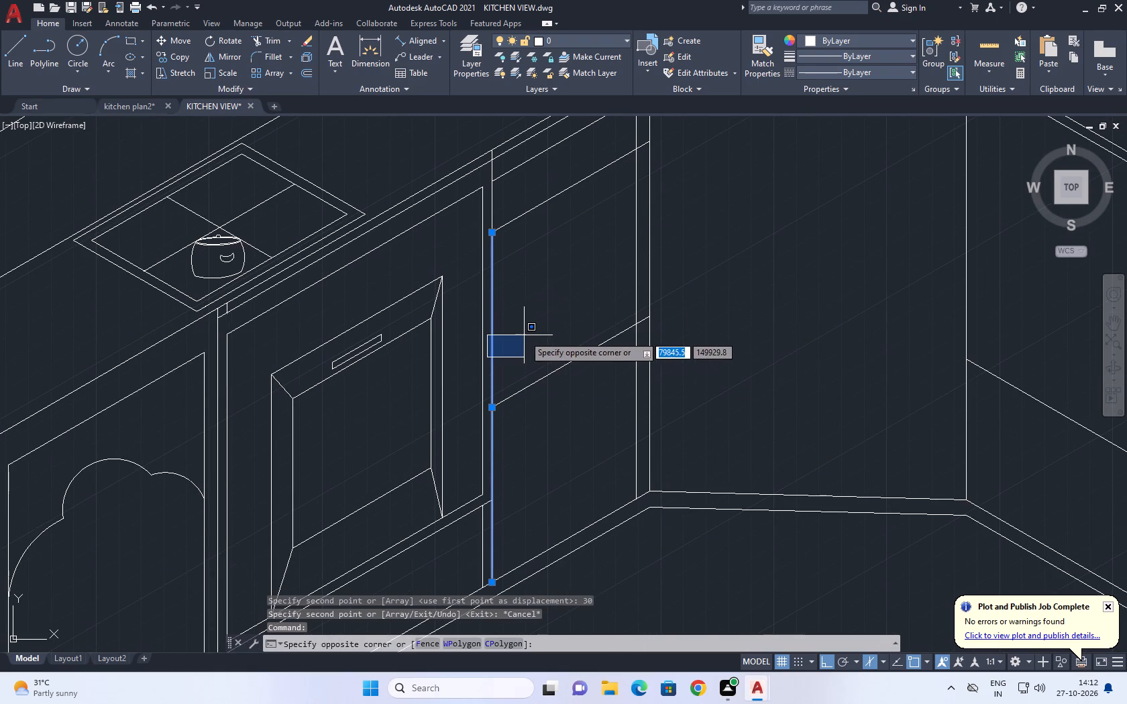
pyautogui.press('Escape')
pyautogui.press('c')
pyautogui.write('O')
pyautogui.press('space')
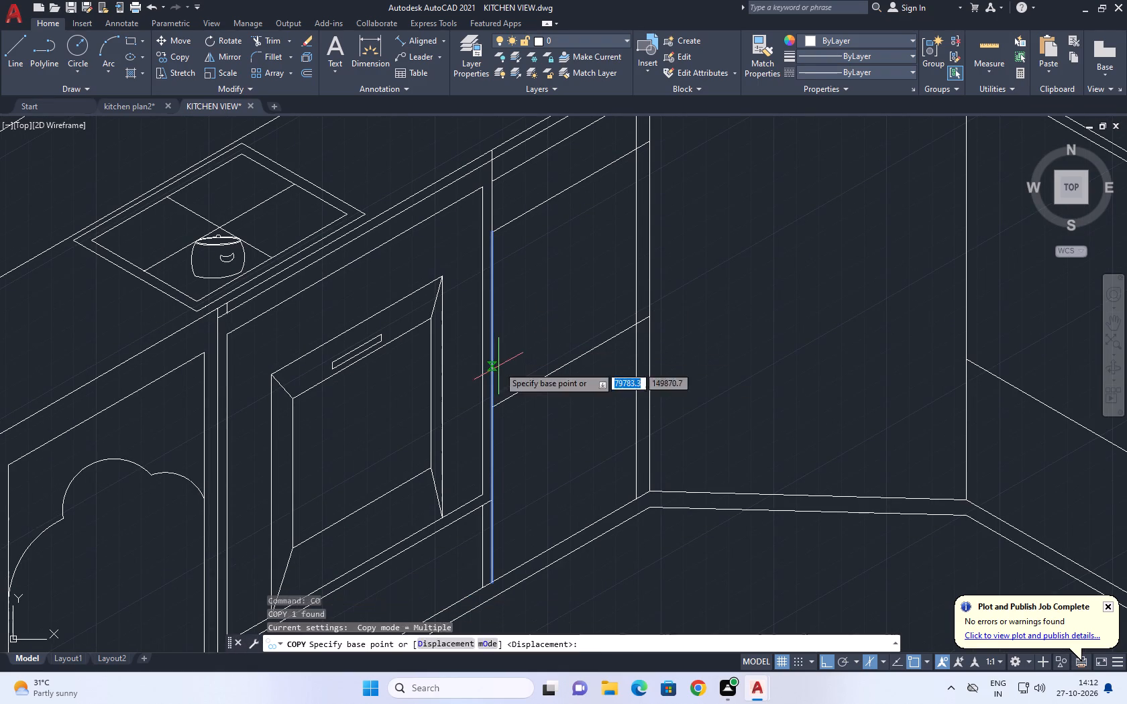
pyautogui.click(498, 366)
pyautogui.write('30')
pyautogui.press('Return')
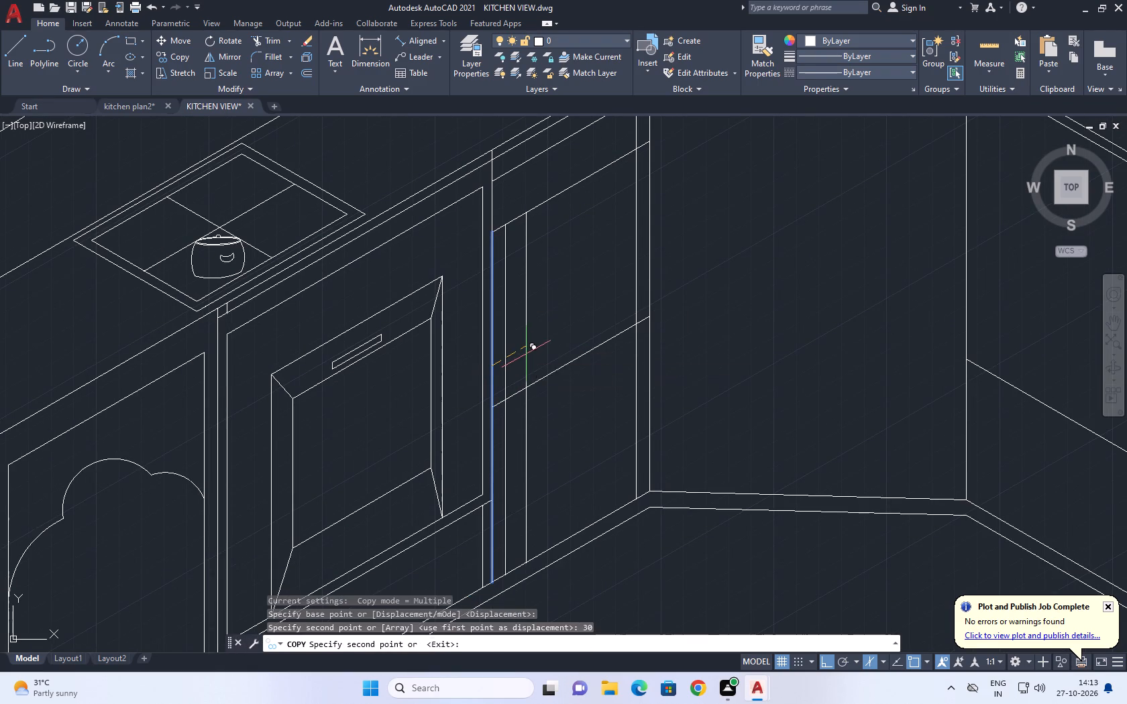
pyautogui.press('Escape')
# Trim both ends of the corner bay's dividing line so it spans only between the two inset verticals.
pyautogui.moveTo(526, 337); pyautogui.dragTo(551, 373, button='middle')
pyautogui.press('t')
pyautogui.press('r')
pyautogui.press('space')
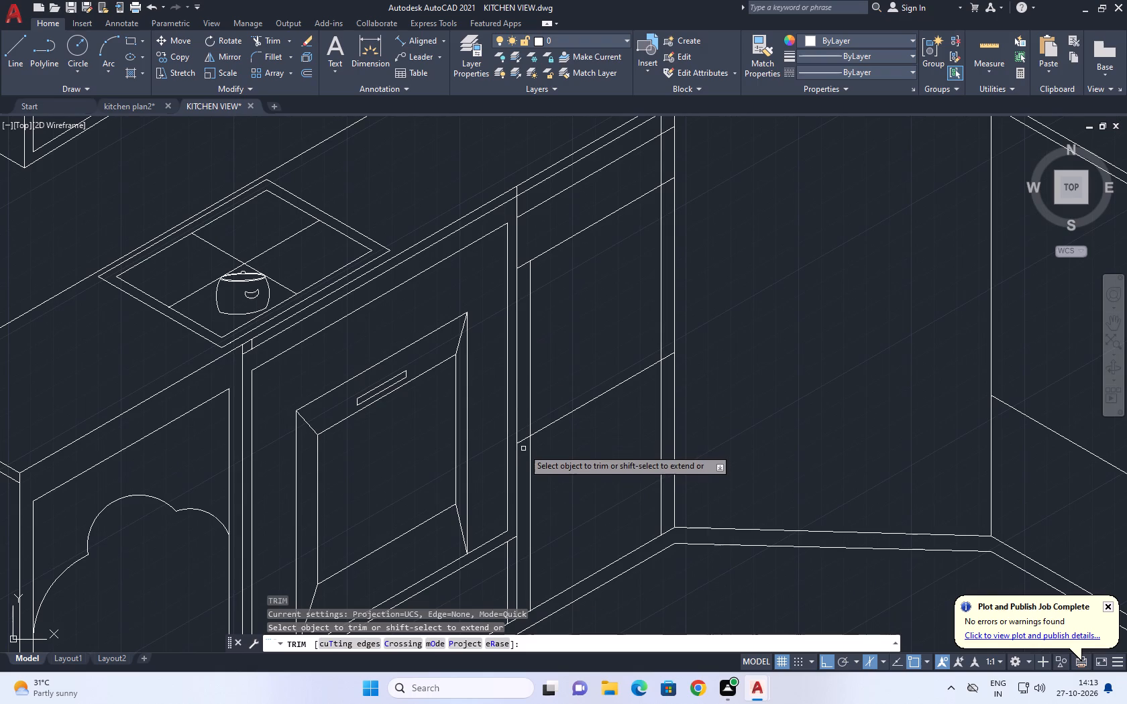
pyautogui.click(525, 436)
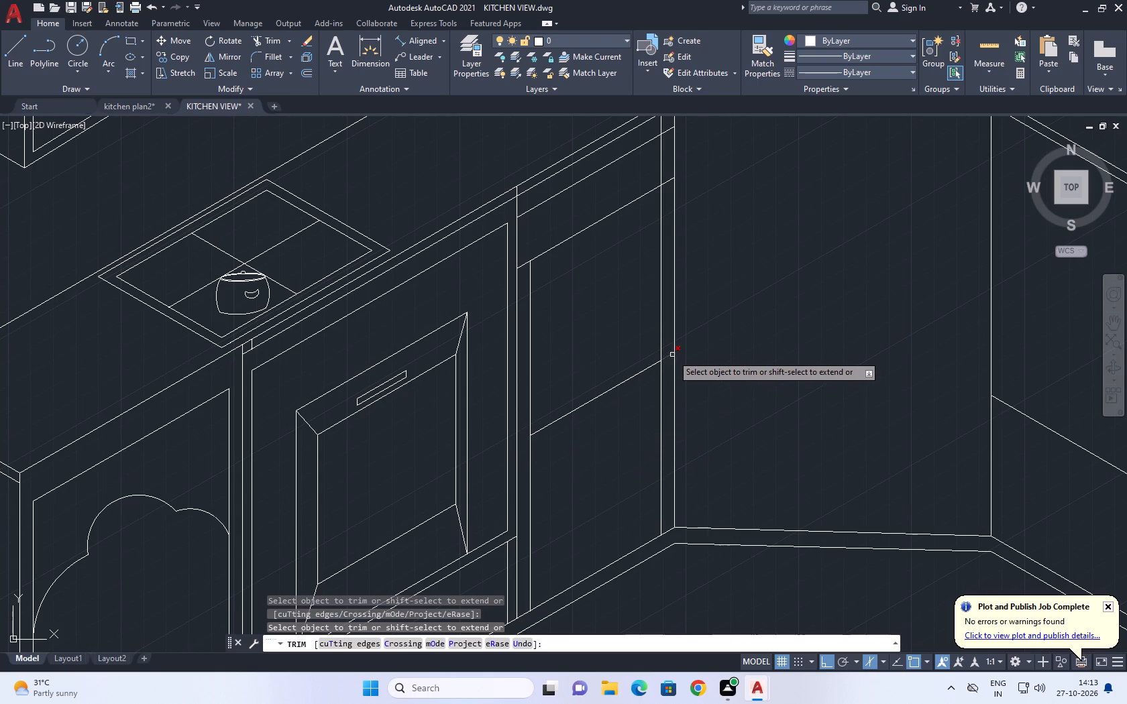
pyautogui.click(672, 355)
# Trim the far inset vertical above the moved rail line, including its pieces in the band and countertop edge.
pyautogui.moveTo(678, 162); pyautogui.dragTo(678, 333, button='middle')
pyautogui.click(661, 325)
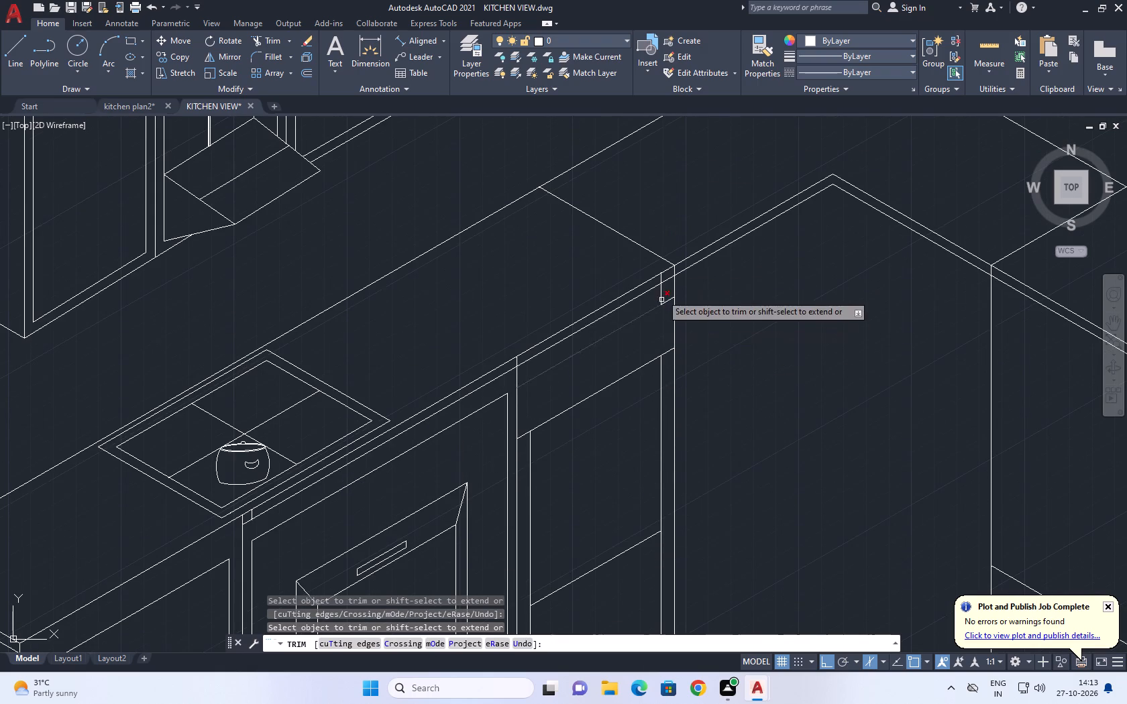
pyautogui.scroll(2, 661, 287)
pyautogui.click(663, 290)
pyautogui.click(633, 333)
pyautogui.click(664, 261)
pyautogui.click(648, 271)
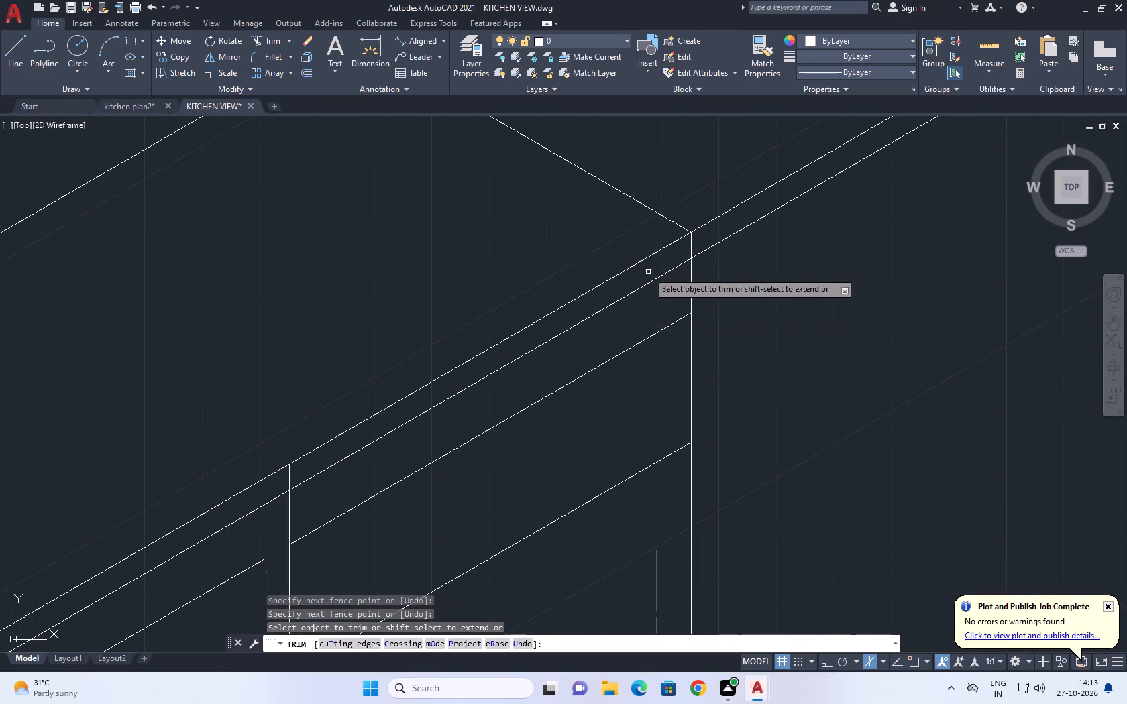
pyautogui.scroll(-3, 714, 216)
pyautogui.press('Escape')
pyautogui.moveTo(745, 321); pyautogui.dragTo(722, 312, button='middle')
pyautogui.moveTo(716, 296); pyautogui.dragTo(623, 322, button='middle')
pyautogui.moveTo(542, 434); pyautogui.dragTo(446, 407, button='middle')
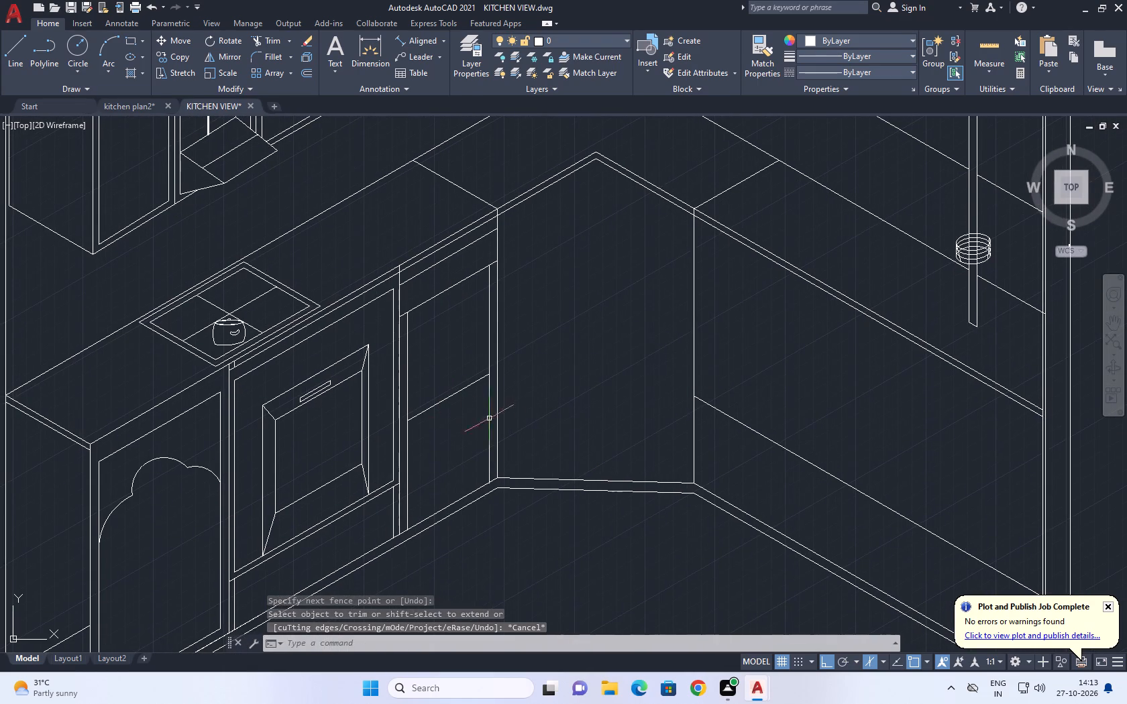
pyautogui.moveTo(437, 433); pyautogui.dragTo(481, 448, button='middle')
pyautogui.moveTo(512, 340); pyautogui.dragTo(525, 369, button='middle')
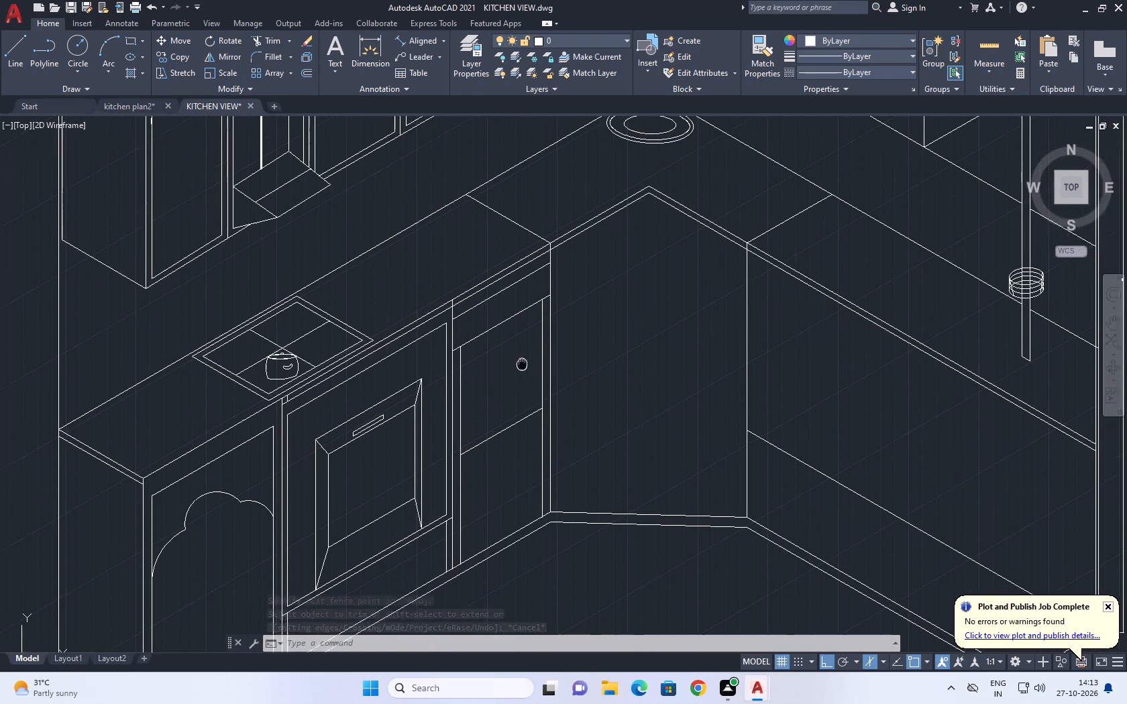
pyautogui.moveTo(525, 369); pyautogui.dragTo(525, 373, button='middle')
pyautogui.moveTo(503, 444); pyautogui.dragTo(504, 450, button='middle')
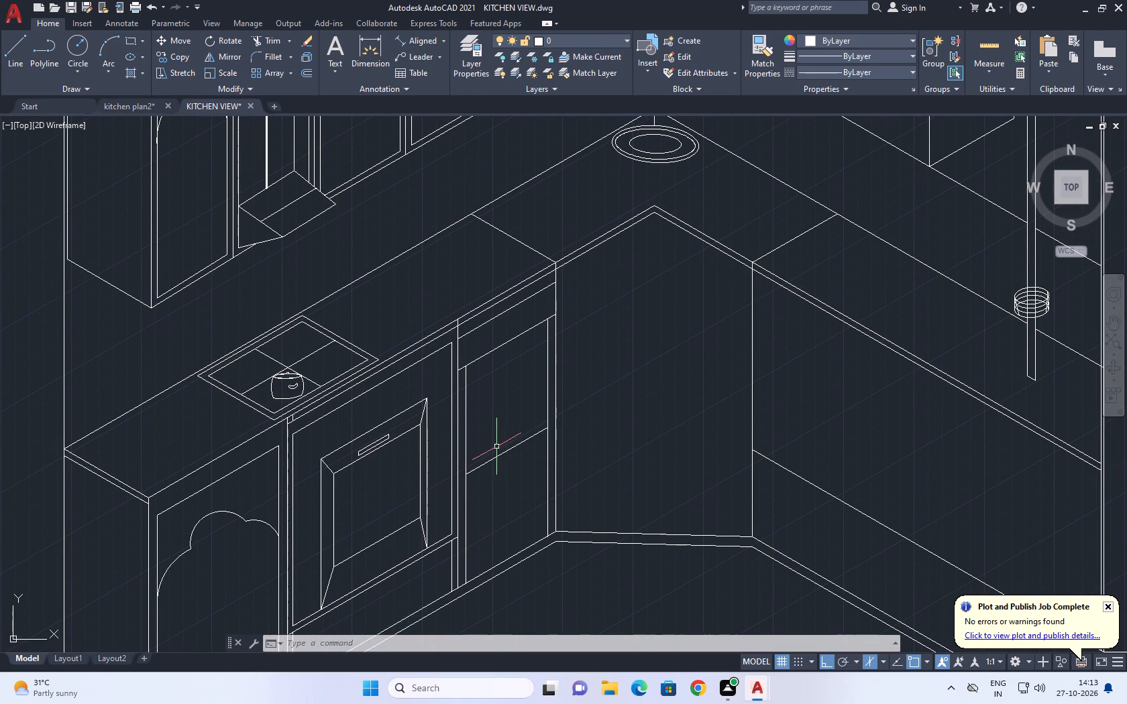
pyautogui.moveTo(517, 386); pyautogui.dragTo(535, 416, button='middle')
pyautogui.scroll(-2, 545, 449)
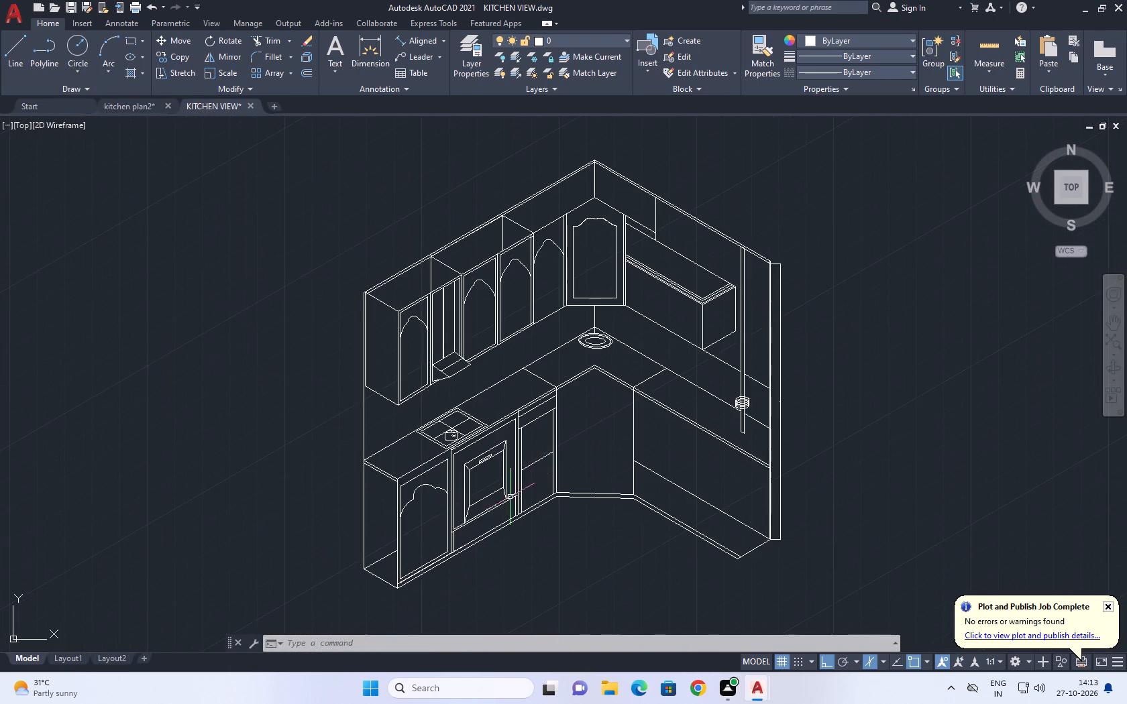
# Draw a curved spline with Ortho off as a drawer handle's upper edge on the low front below the bevelled panel.
pyautogui.scroll(2, 465, 527)
pyautogui.moveTo(502, 528); pyautogui.dragTo(448, 527, button='middle')
pyautogui.press('s')
pyautogui.press('p')
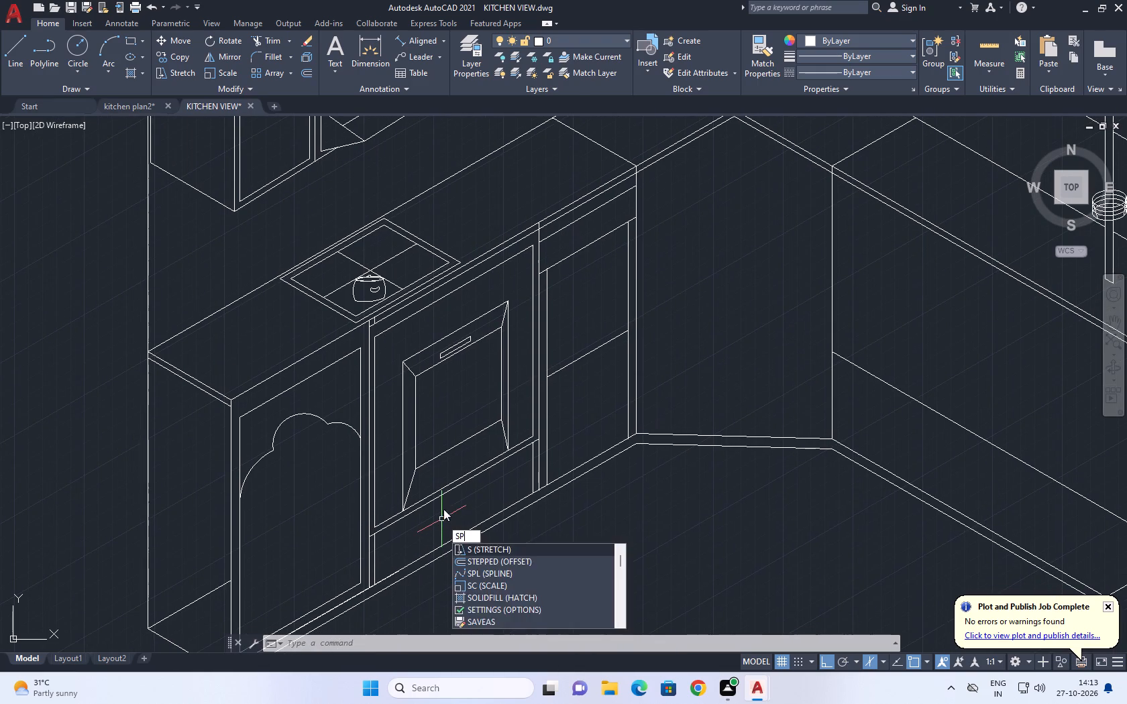
pyautogui.press('l')
pyautogui.press('space')
pyautogui.scroll(3, 451, 511)
pyautogui.moveTo(475, 472); pyautogui.dragTo(476, 412, button='middle')
pyautogui.click(372, 444)
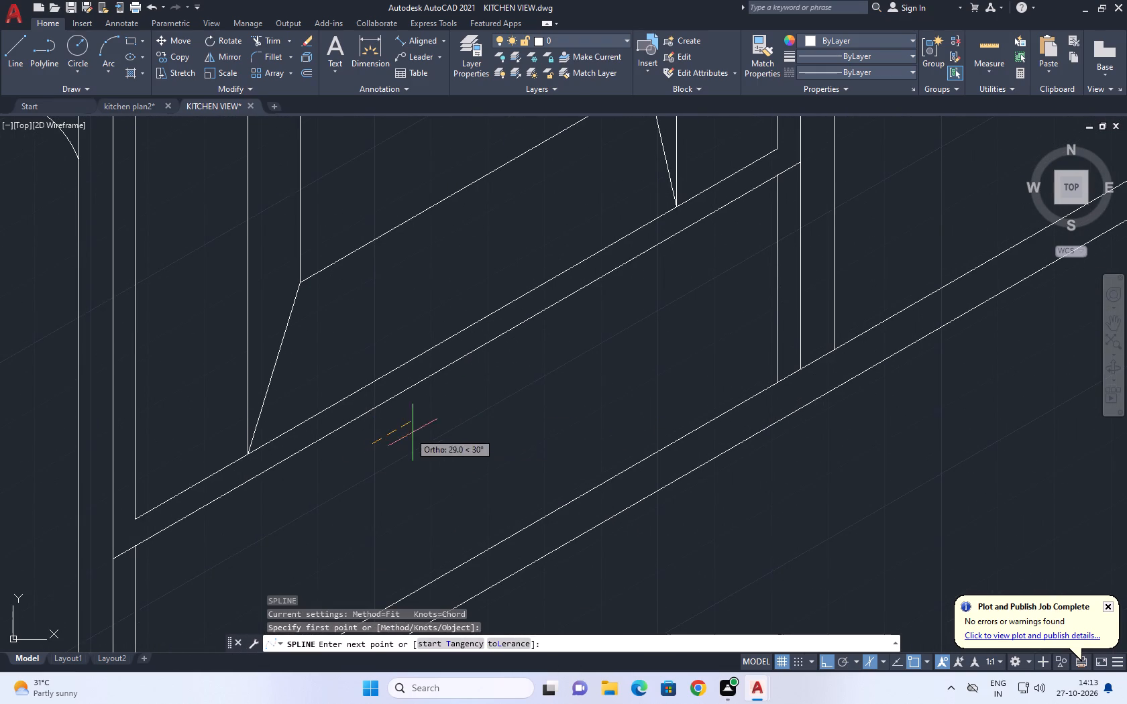
pyautogui.press('F8')
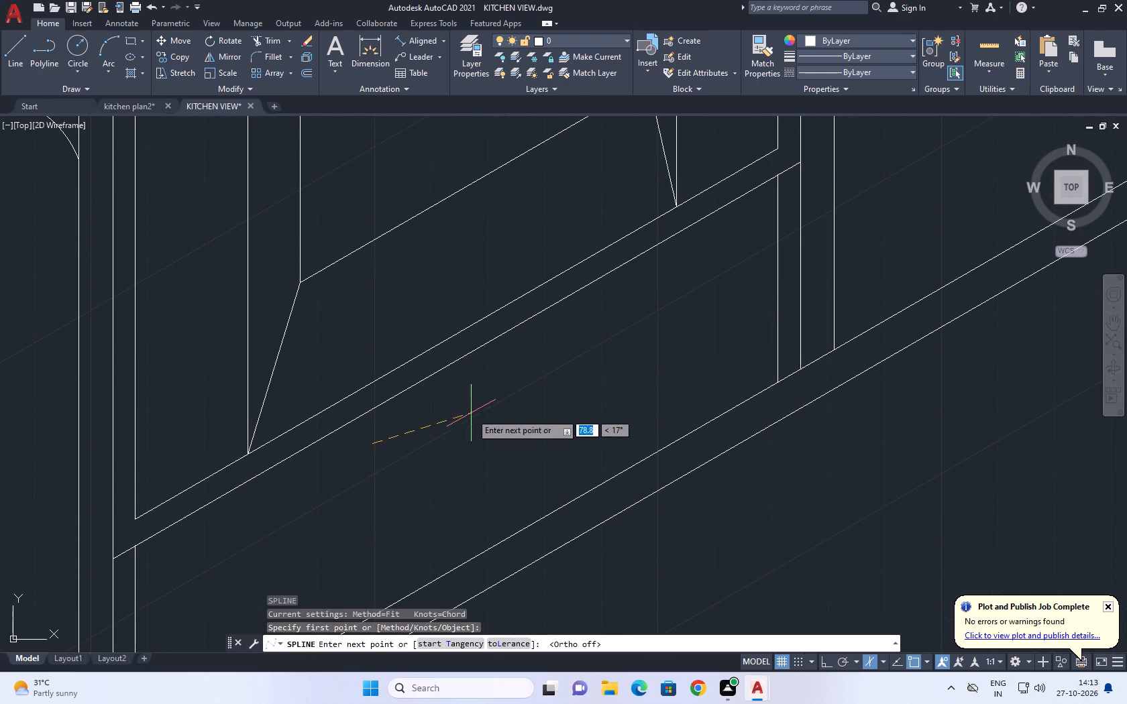
pyautogui.click(471, 413)
pyautogui.click(555, 341)
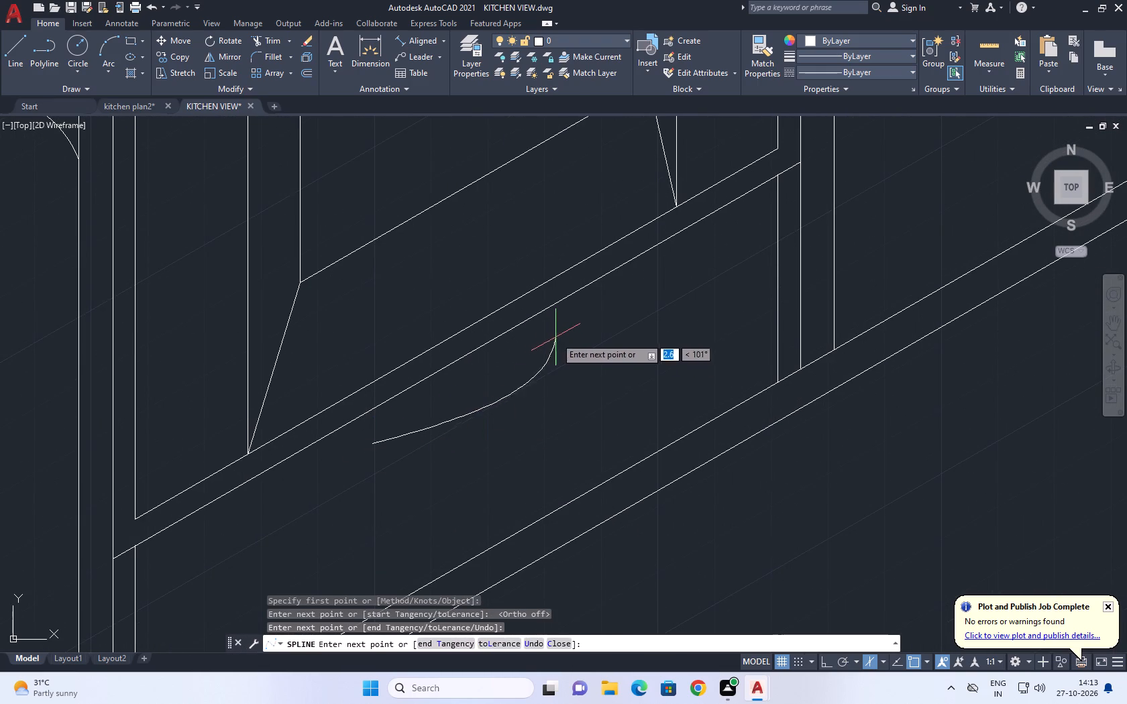
pyautogui.click(557, 337)
pyautogui.press('space')
# Reshape the handle spline by shifting its middle fit point farther up along the curve.
pyautogui.click(492, 412)
pyautogui.click(450, 389)
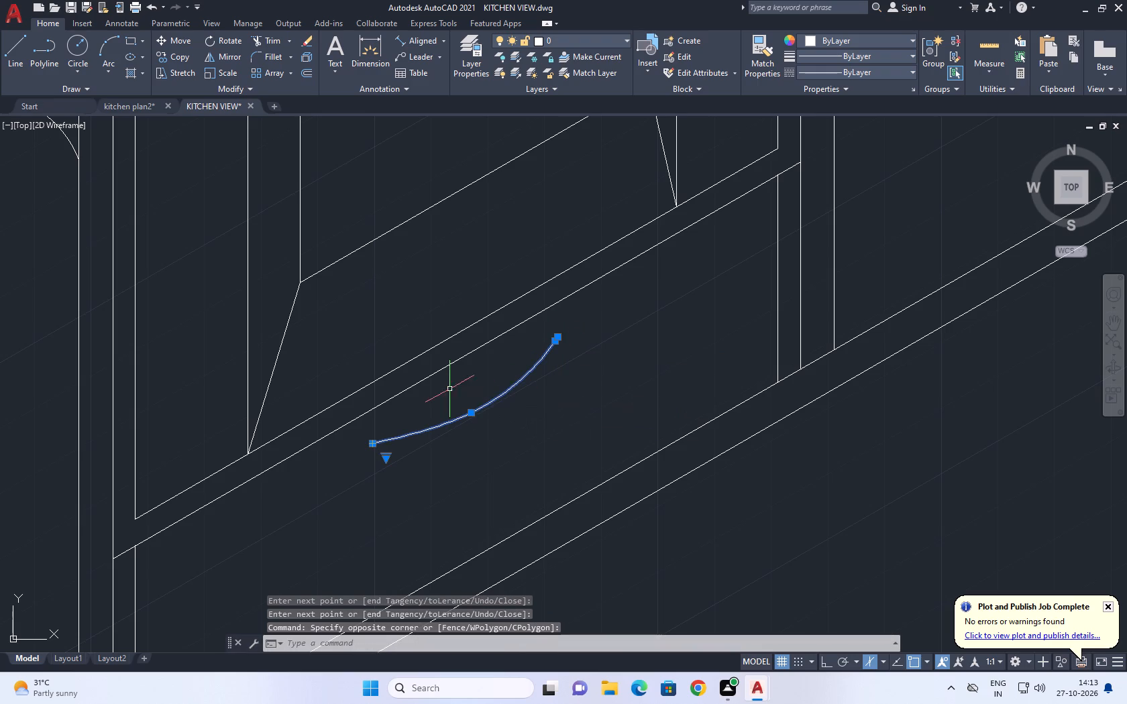
pyautogui.click(473, 411)
pyautogui.moveTo(500, 396); pyautogui.dragTo(492, 400)
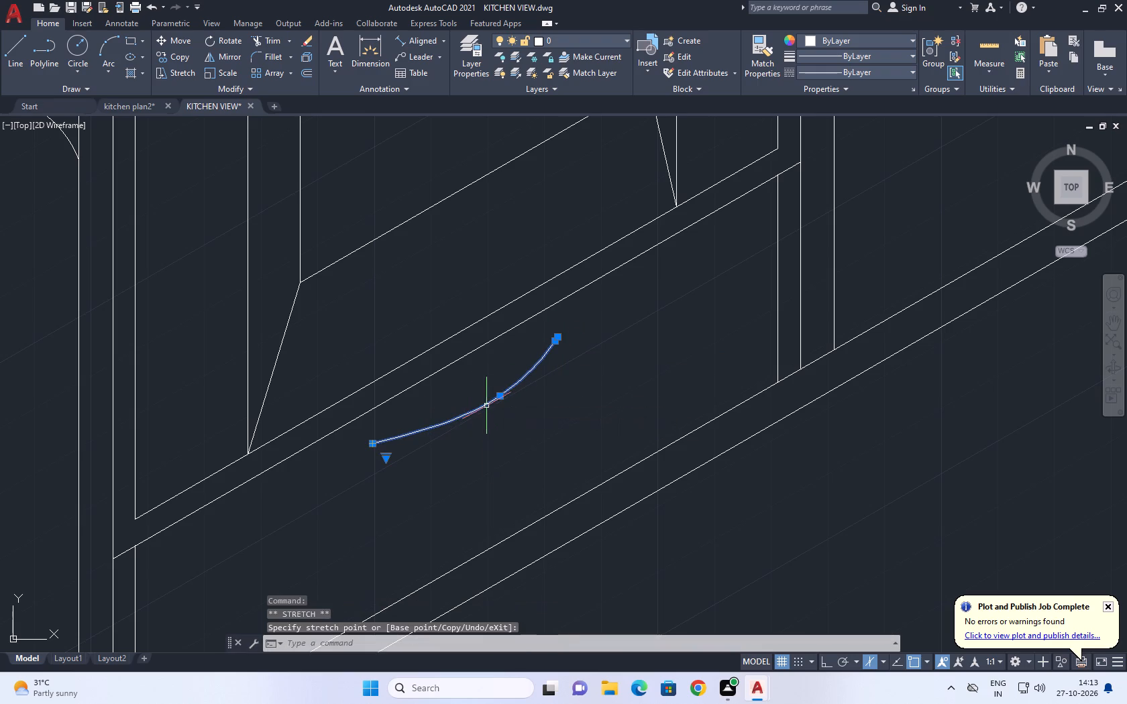
# Copy the handle spline a short distance below itself to form the handle's lower edge.
pyautogui.write('CO')
pyautogui.press('space')
pyautogui.click(489, 396)
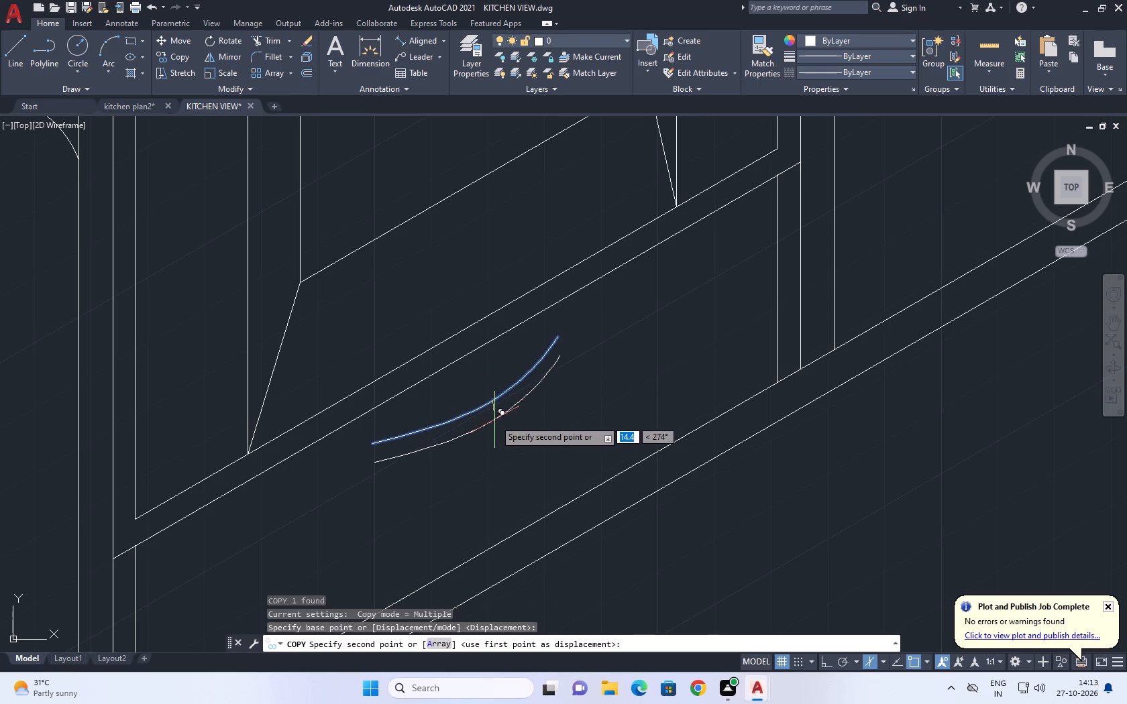
pyautogui.click(500, 422)
pyautogui.press('Escape')
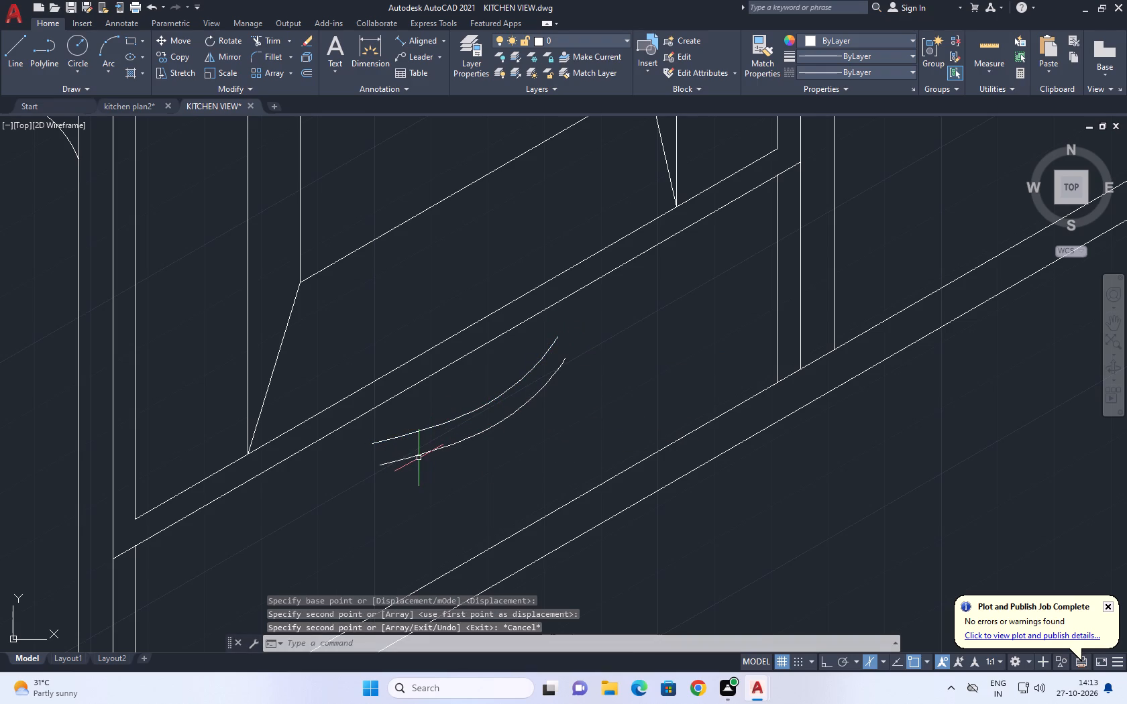
# Close both open ends of the curved handle with outward-bulging three-point arcs joining the two splines.
pyautogui.press('a')
pyautogui.press('space')
pyautogui.scroll(2, 380, 443)
pyautogui.click(359, 445)
pyautogui.click(360, 466)
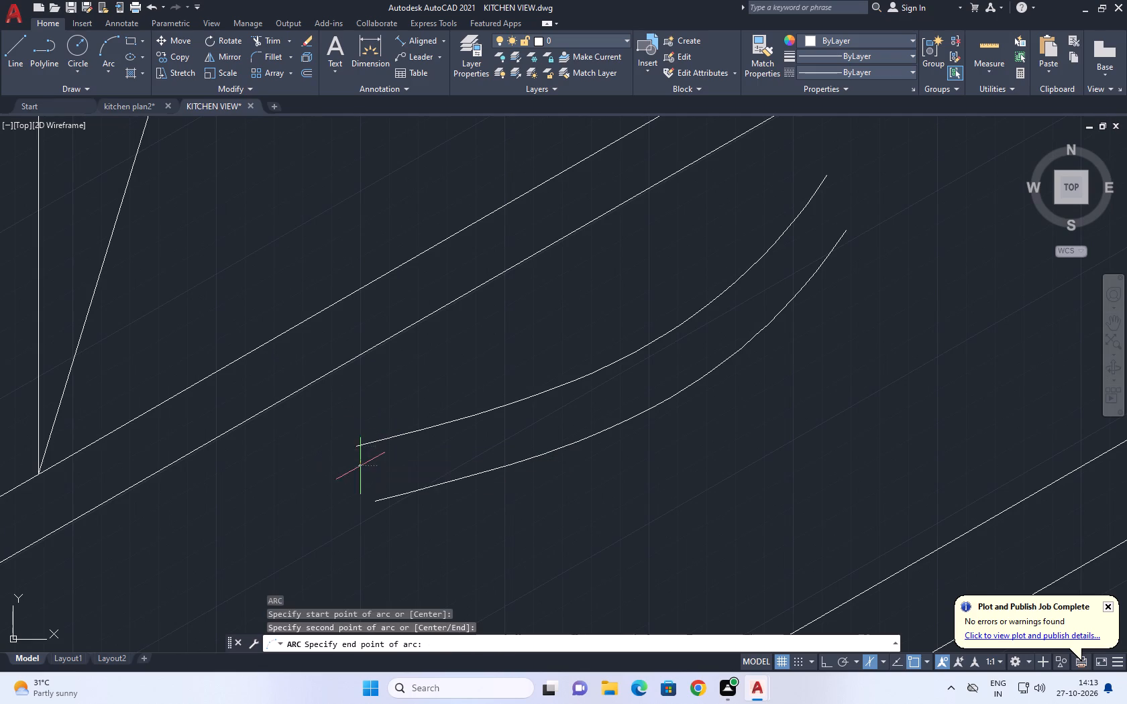
pyautogui.click(376, 497)
pyautogui.moveTo(519, 429); pyautogui.dragTo(412, 495, button='middle')
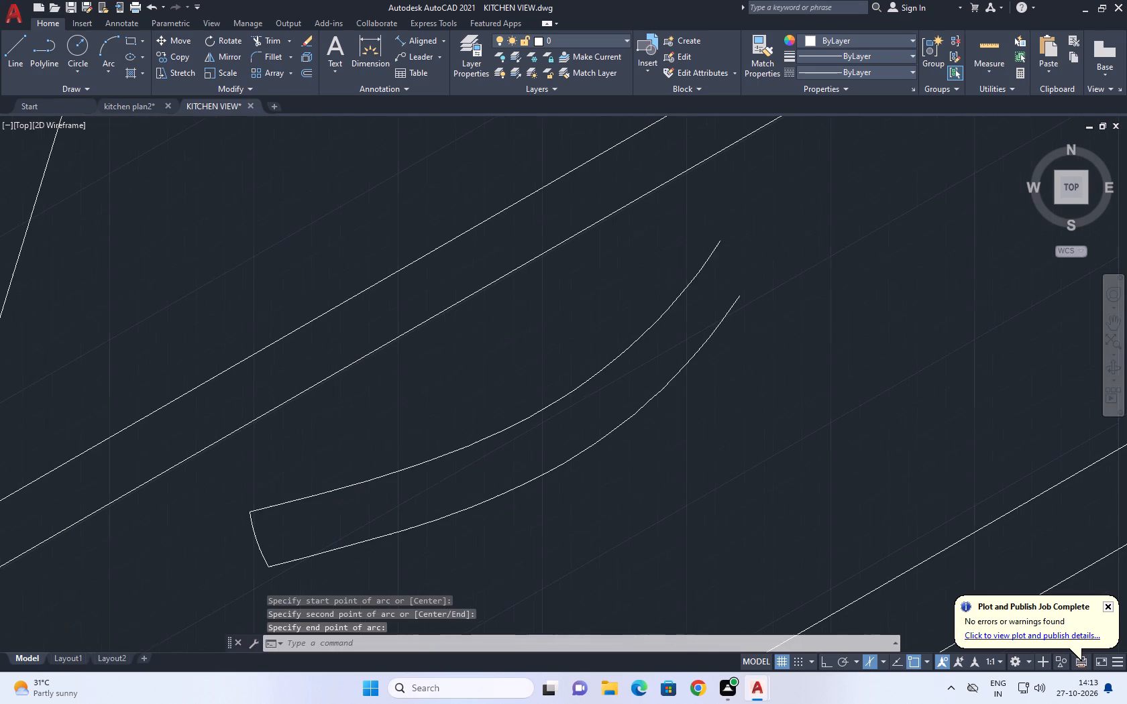
pyautogui.press('space')
pyautogui.click(718, 241)
pyautogui.moveTo(785, 264); pyautogui.dragTo(773, 277)
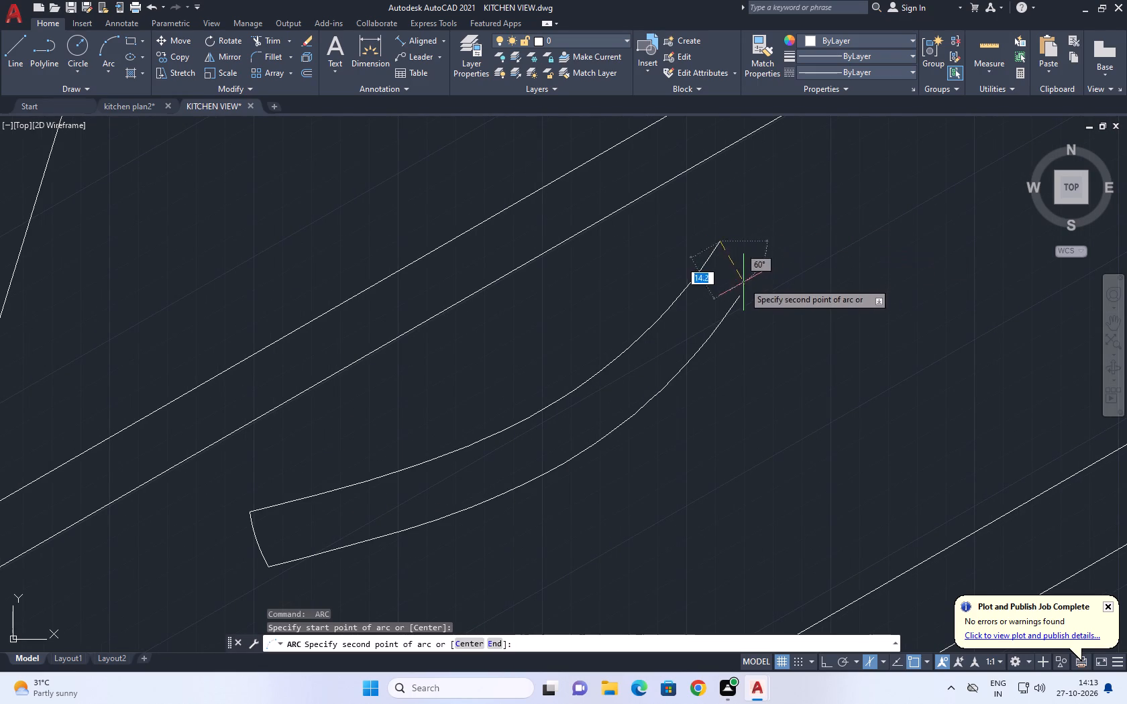
pyautogui.click(752, 273)
pyautogui.click(742, 297)
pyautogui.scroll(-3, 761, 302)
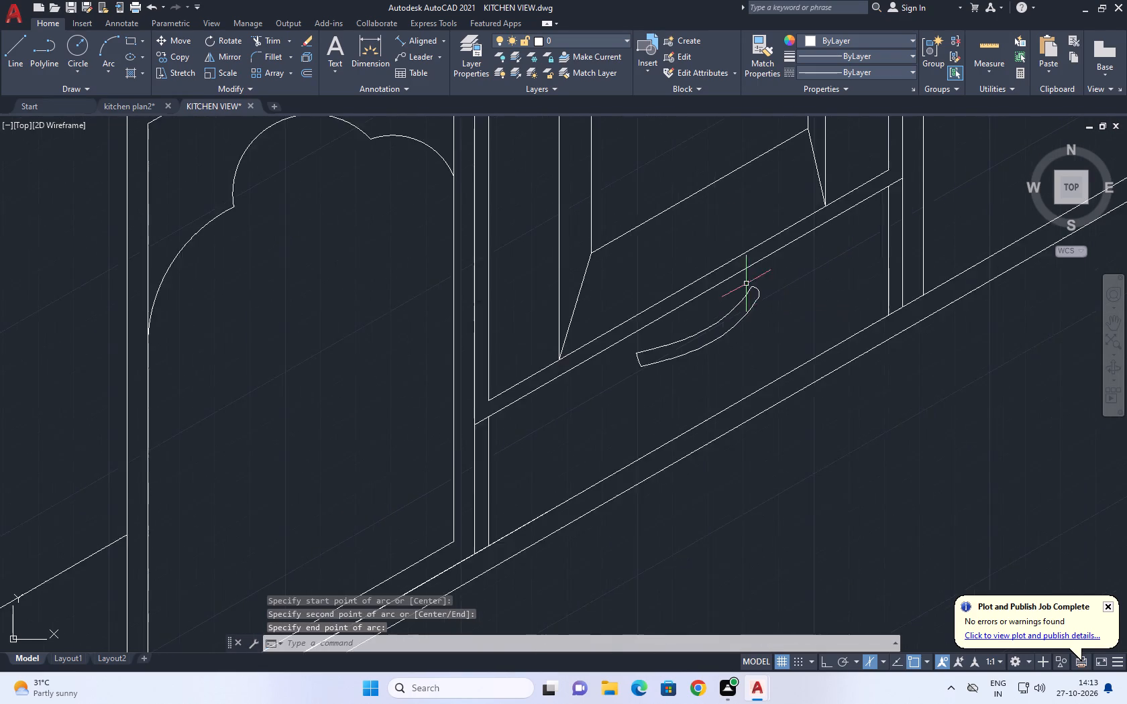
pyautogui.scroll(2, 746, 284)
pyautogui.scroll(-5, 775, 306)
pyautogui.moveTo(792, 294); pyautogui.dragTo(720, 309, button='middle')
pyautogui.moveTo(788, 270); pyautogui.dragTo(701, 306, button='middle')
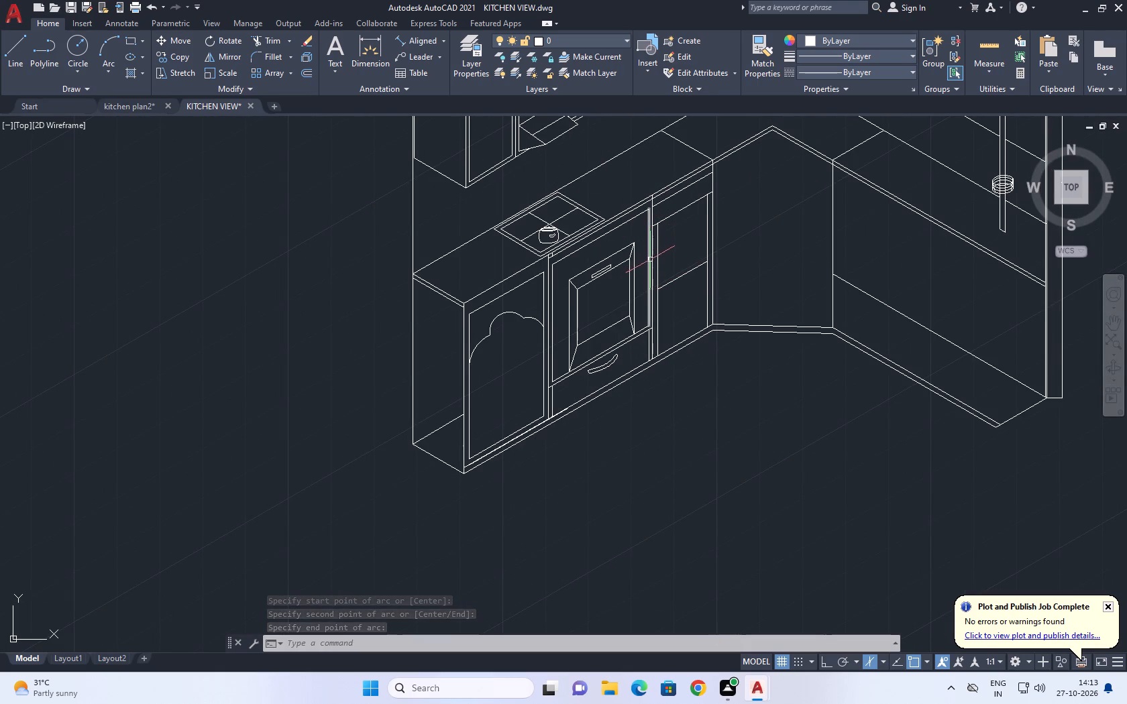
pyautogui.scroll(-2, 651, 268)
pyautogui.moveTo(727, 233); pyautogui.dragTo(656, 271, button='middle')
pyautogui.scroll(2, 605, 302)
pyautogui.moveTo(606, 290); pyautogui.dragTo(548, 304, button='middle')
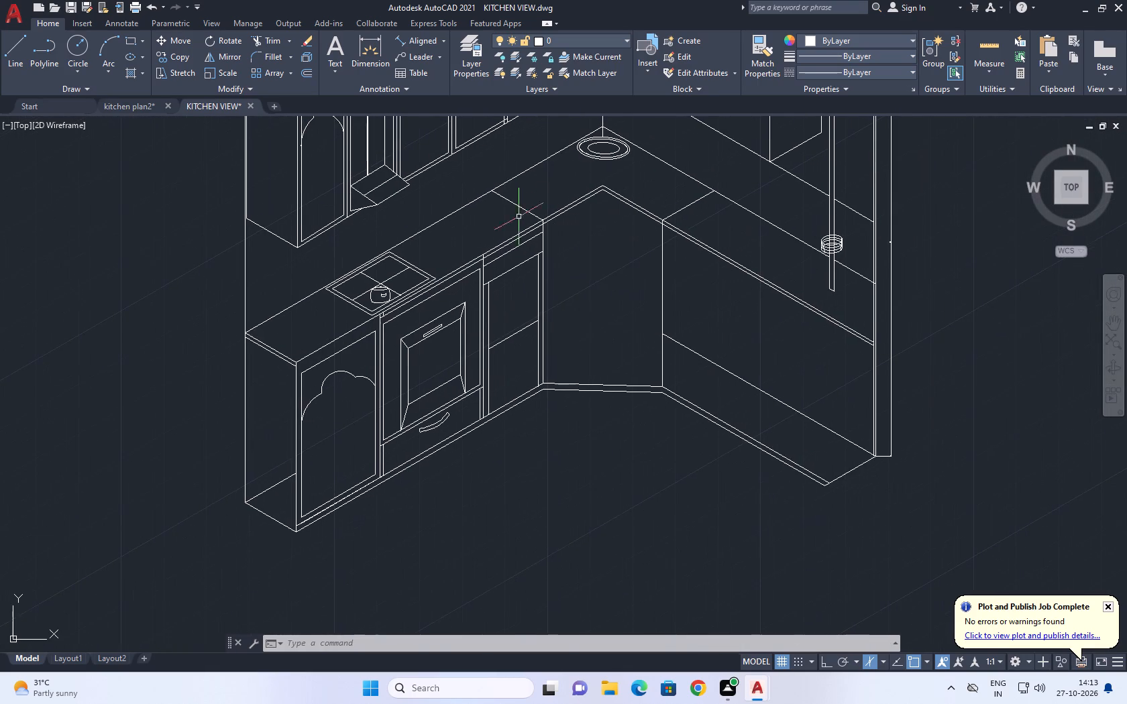
# Extend the corner bay's two inset side edges upward with vertical lines drawn past the top drawer front's upper edge.
pyautogui.moveTo(524, 212); pyautogui.dragTo(475, 221, button='middle')
pyautogui.scroll(3, 492, 267)
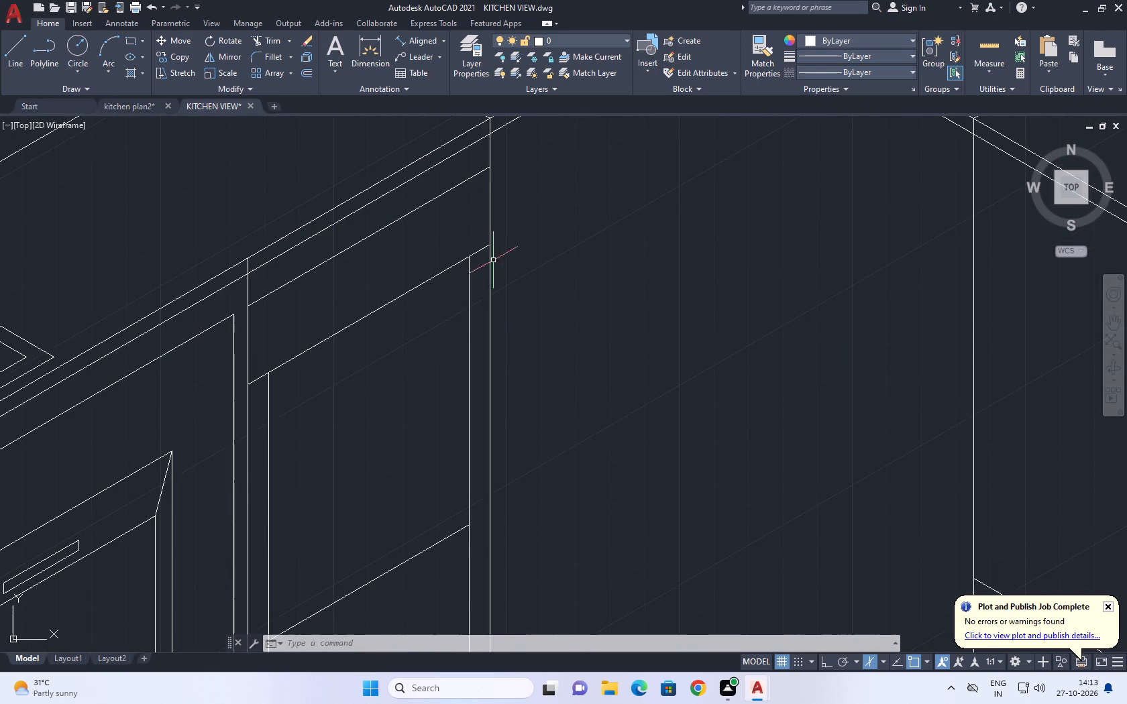
pyautogui.moveTo(486, 224); pyautogui.dragTo(511, 296, button='middle')
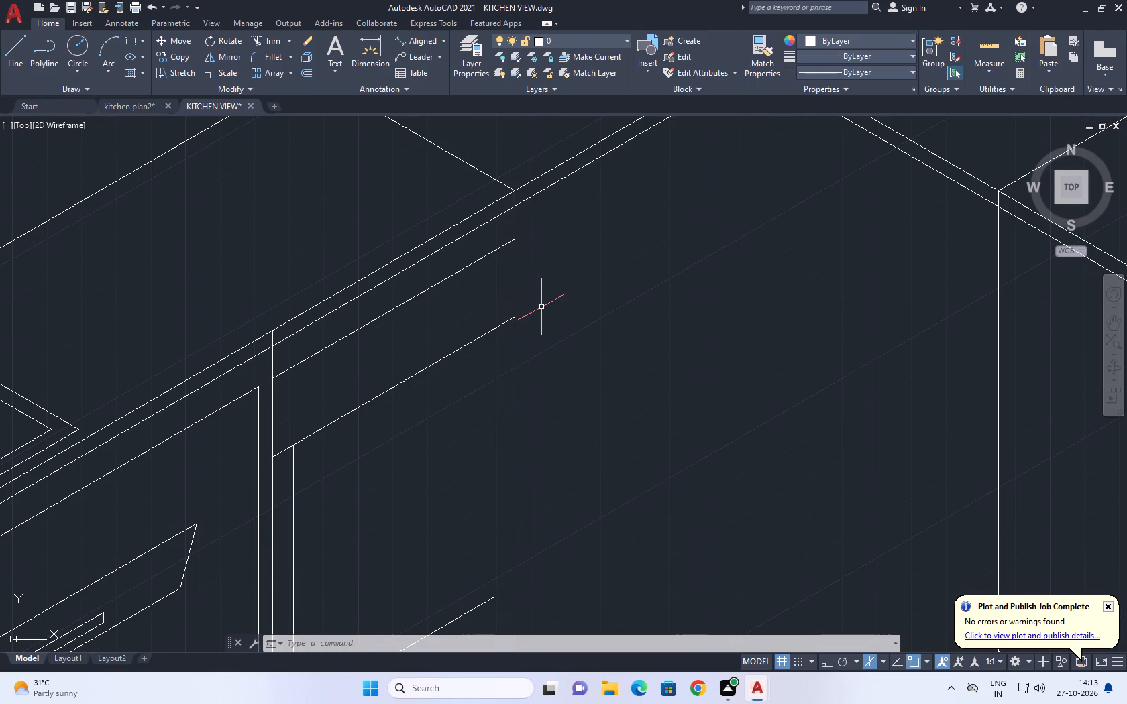
pyautogui.moveTo(514, 294); pyautogui.dragTo(517, 296, button='middle')
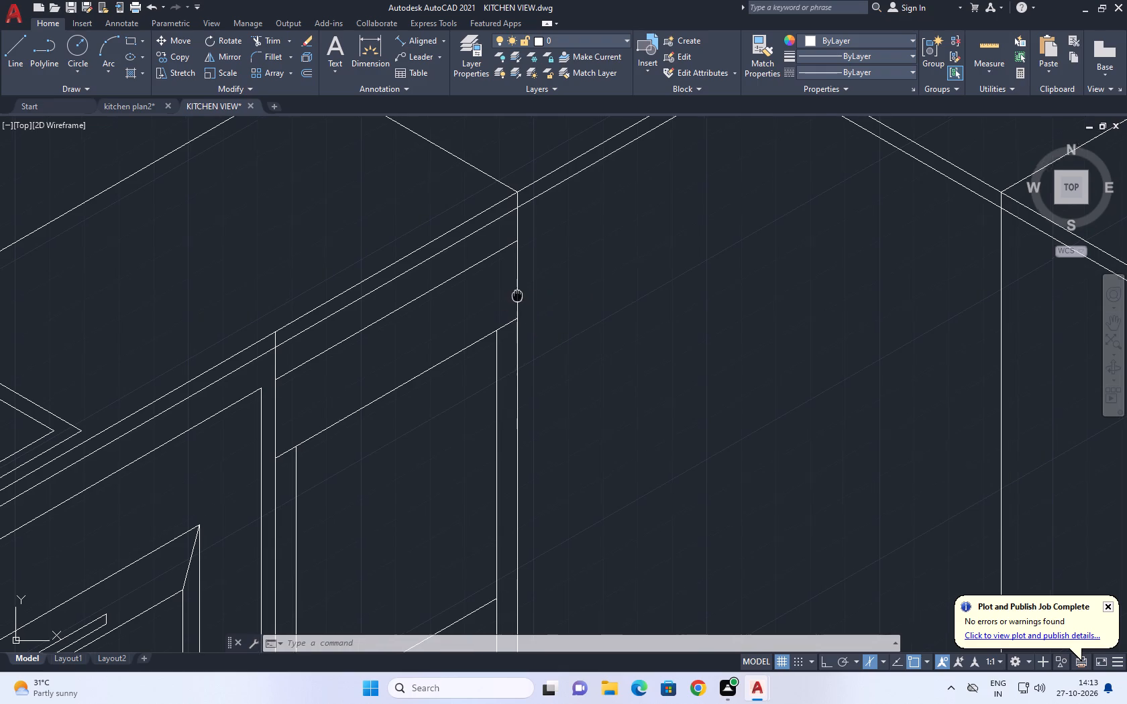
pyautogui.moveTo(517, 296); pyautogui.dragTo(517, 305, button='middle')
pyautogui.press('l')
pyautogui.press('space')
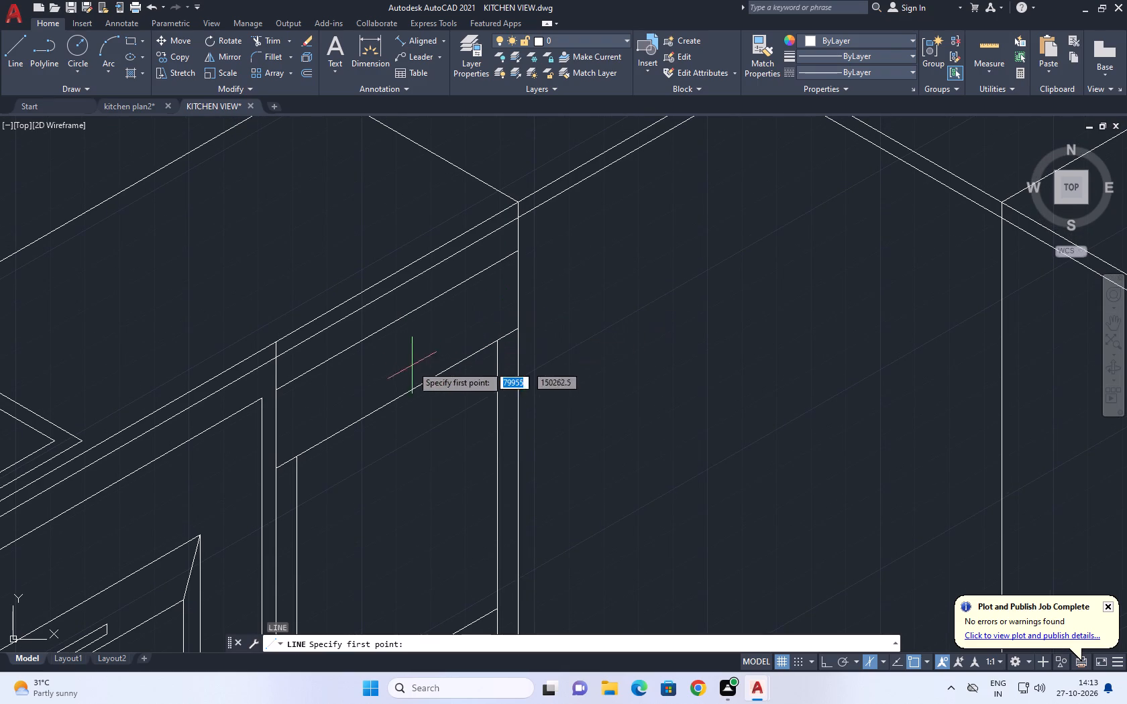
pyautogui.moveTo(297, 459); pyautogui.dragTo(293, 448)
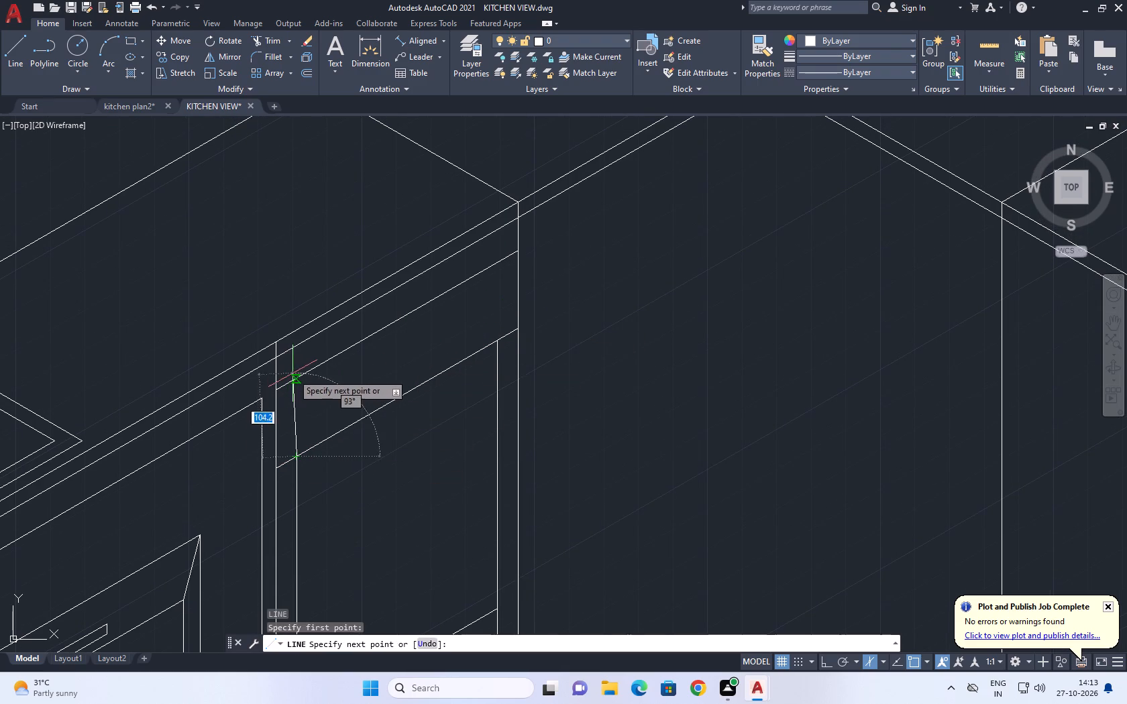
pyautogui.click(301, 356)
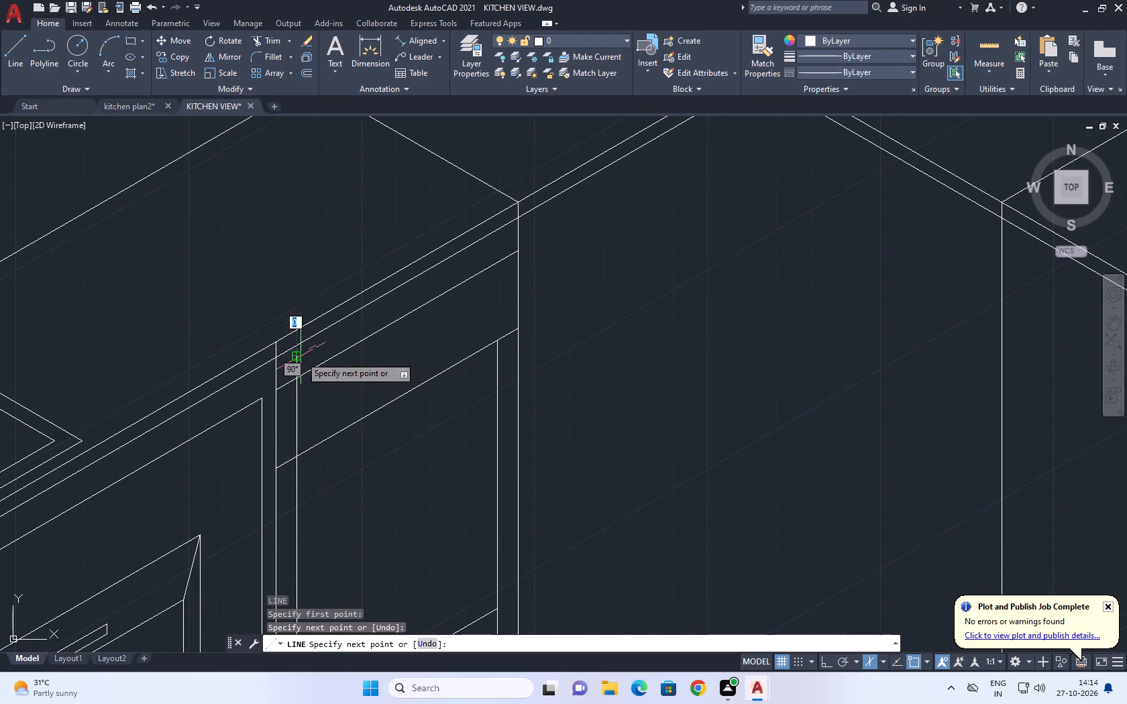
pyautogui.press('Escape')
pyautogui.press('space')
pyautogui.click(496, 345)
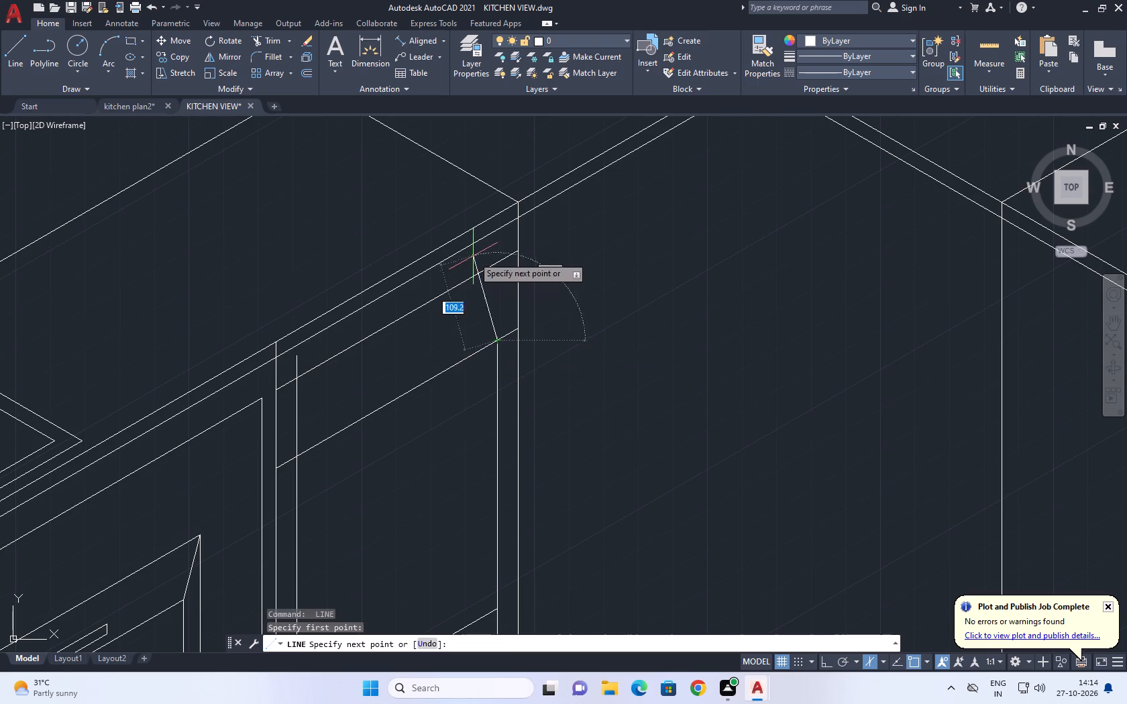
pyautogui.click(499, 241)
pyautogui.press('Escape')
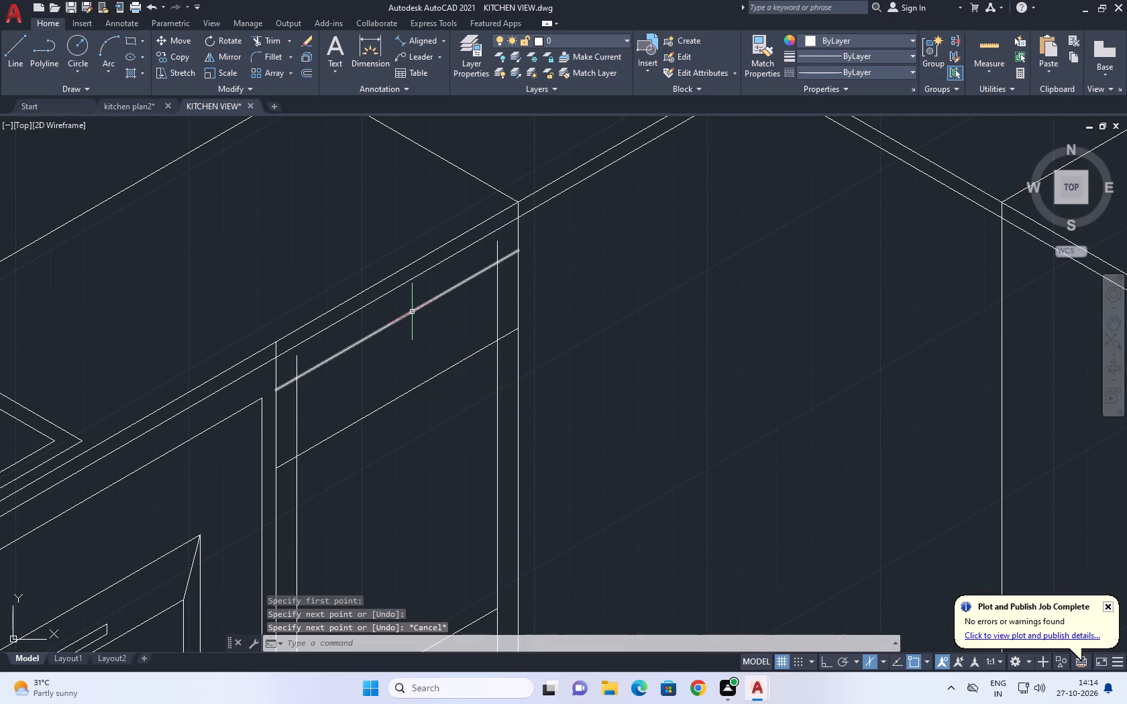
# Trim both new vertical lines where they overshoot the top drawer front's upper edge.
pyautogui.press('t')
pyautogui.write('R')
pyautogui.press('space')
pyautogui.click(295, 361)
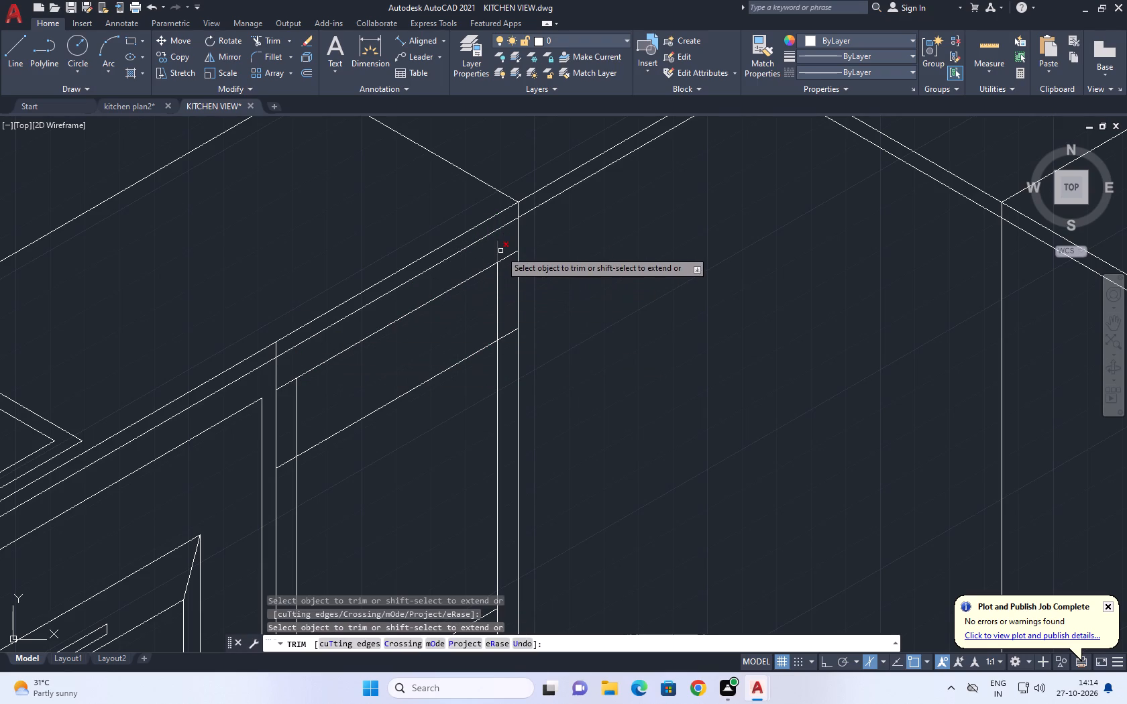
pyautogui.click(495, 247)
pyautogui.click(476, 248)
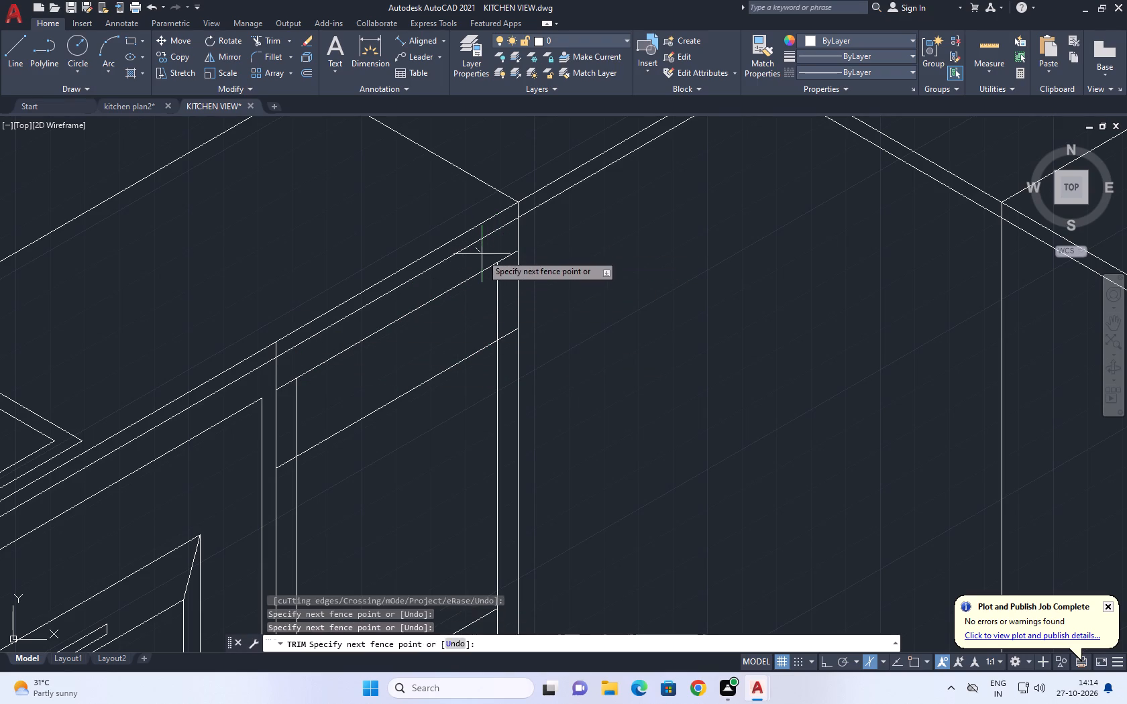
pyautogui.press('Escape')
# Draw a three-point curved spline as a handle's upper edge on the narrow band below the corner bay's countertop.
pyautogui.moveTo(520, 260); pyautogui.dragTo(561, 282, button='middle')
pyautogui.press('s')
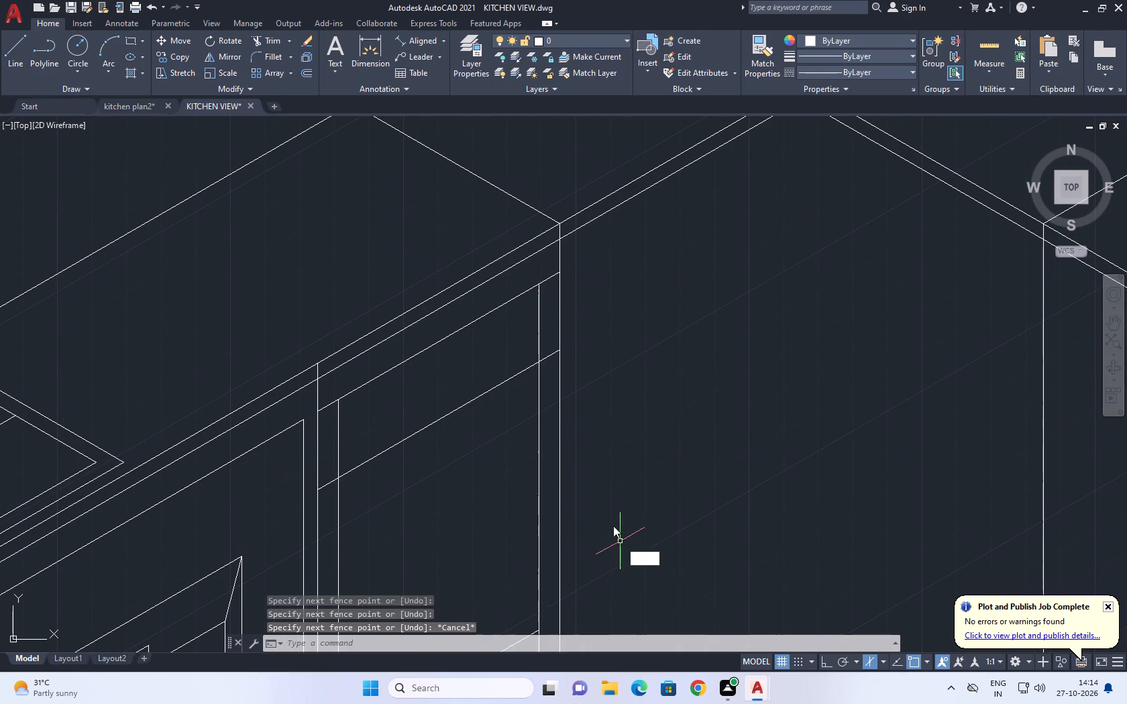
pyautogui.press('p')
pyautogui.scroll(-1, 612, 525)
pyautogui.write('L')
pyautogui.press('space')
pyautogui.scroll(2, 469, 443)
pyautogui.moveTo(487, 386); pyautogui.dragTo(449, 571, button='middle')
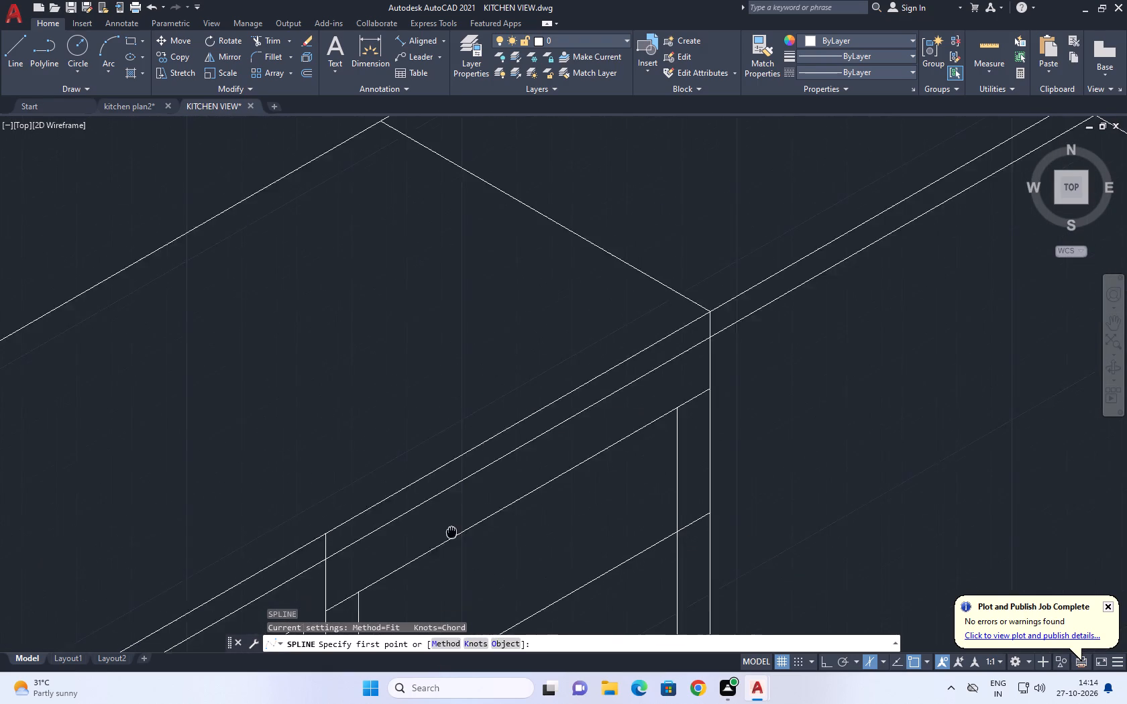
pyautogui.moveTo(449, 571); pyautogui.dragTo(438, 648, button='middle')
pyautogui.scroll(2, 467, 595)
pyautogui.moveTo(557, 586); pyautogui.dragTo(499, 330, button='middle')
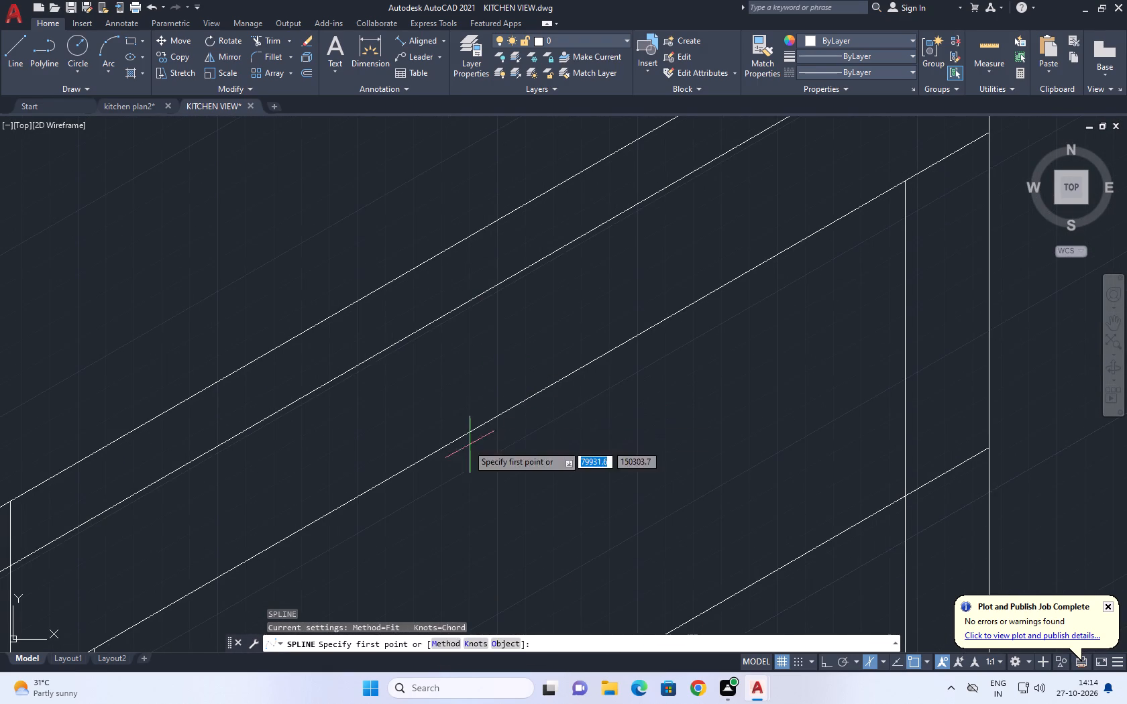
pyautogui.click(376, 394)
pyautogui.click(495, 359)
pyautogui.click(568, 279)
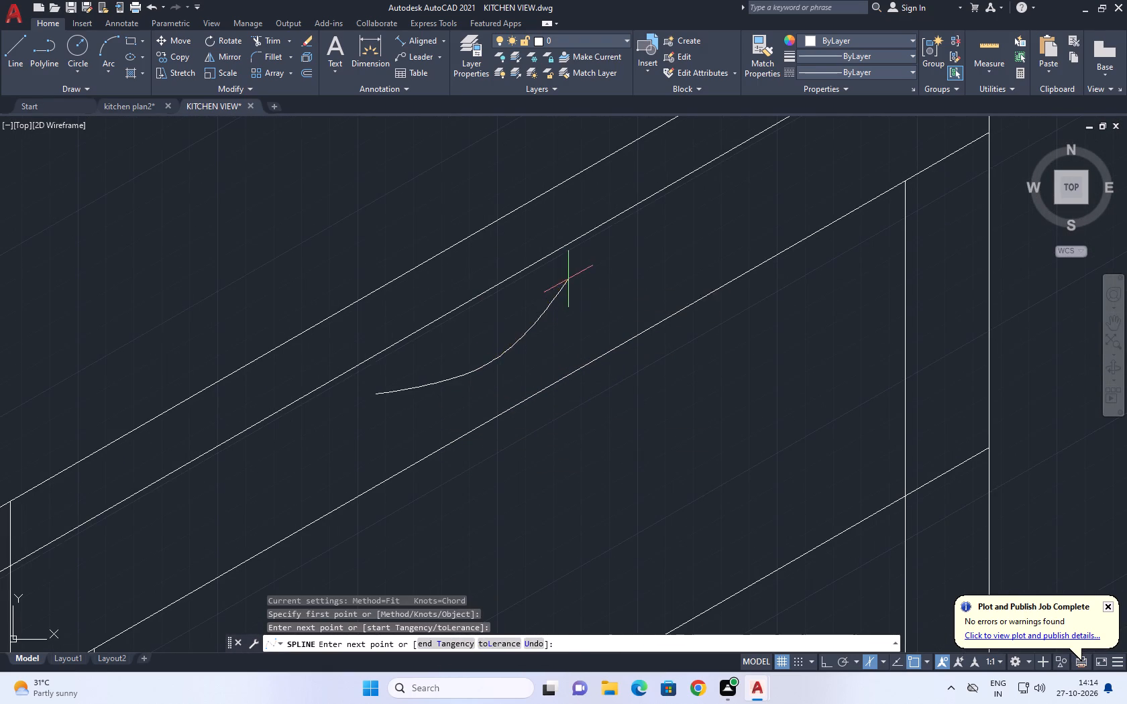
pyautogui.press('space')
# Copy the new handle spline a short distance below itself to form the handle's lower edge.
pyautogui.click(525, 333)
pyautogui.press('c')
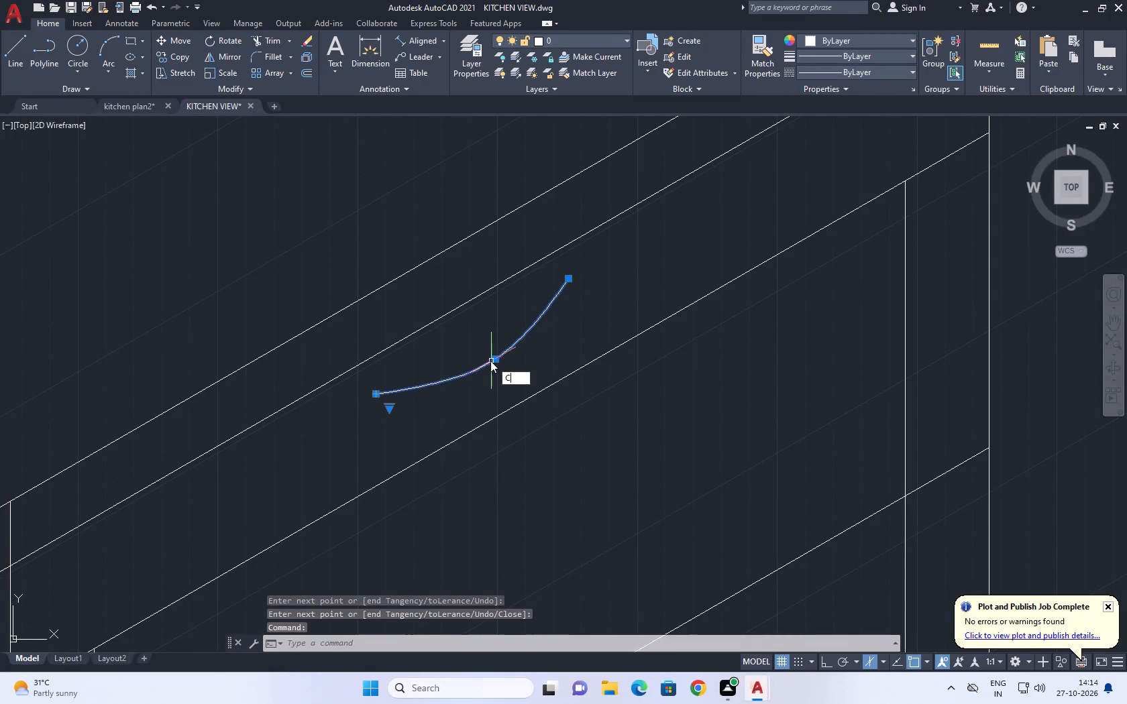
pyautogui.write('O')
pyautogui.press('space')
pyautogui.click(485, 362)
pyautogui.click(486, 389)
pyautogui.press('Escape')
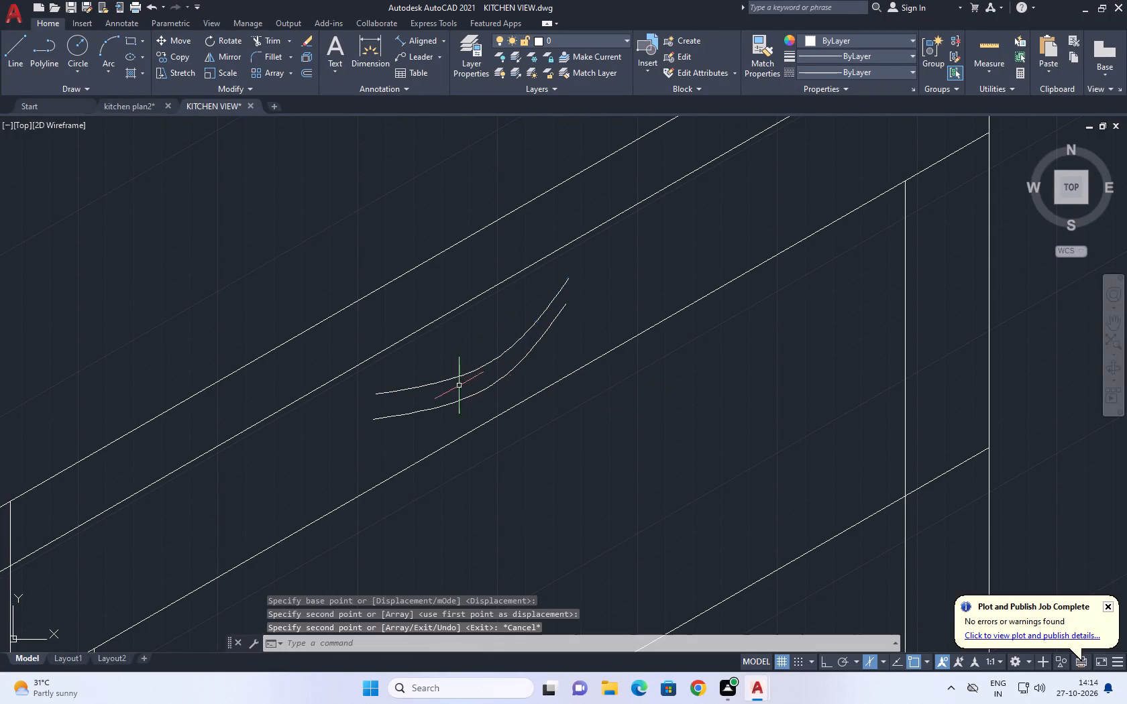
# Close the handle's lower end with an outward-bulging three-point arc joining the two splines.
pyautogui.write('A')
pyautogui.press('space')
pyautogui.scroll(2, 380, 407)
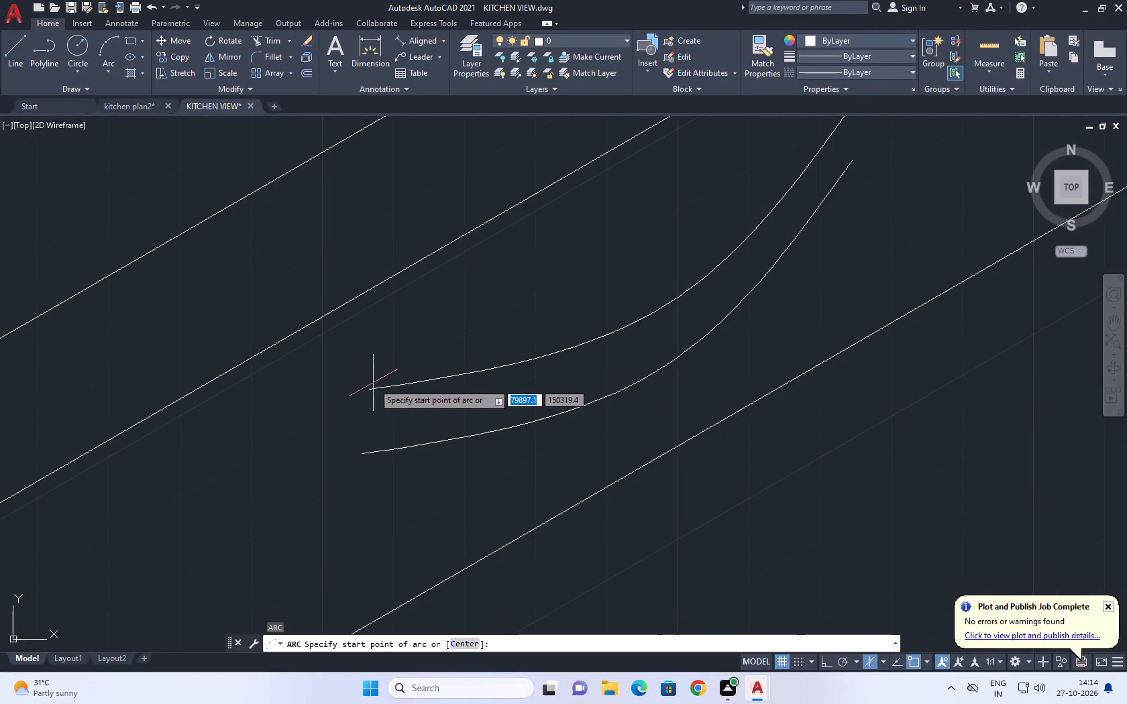
pyautogui.click(370, 391)
pyautogui.click(354, 406)
pyautogui.click(360, 450)
# Stretch the lower spline's upper endpoint slightly outward to even out the handle's open end.
pyautogui.moveTo(552, 341); pyautogui.dragTo(509, 372, button='middle')
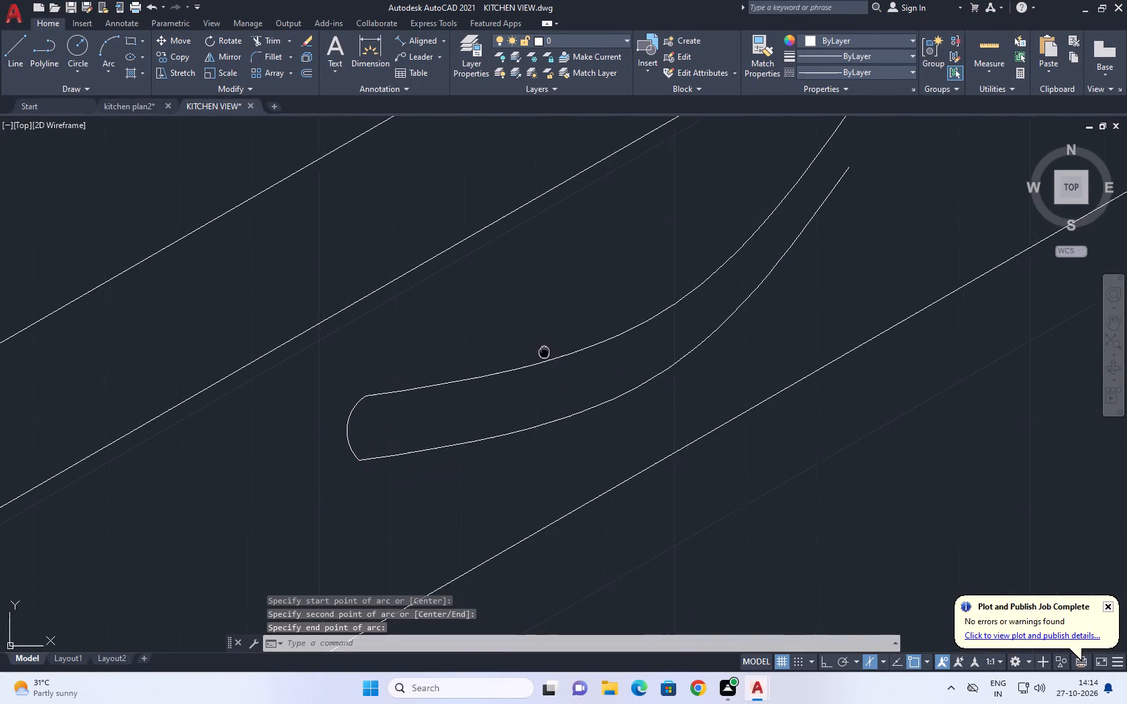
pyautogui.moveTo(509, 372); pyautogui.dragTo(370, 412, button='middle')
pyautogui.moveTo(657, 299); pyautogui.dragTo(584, 446, button='middle')
pyautogui.click(587, 400)
pyautogui.click(579, 386)
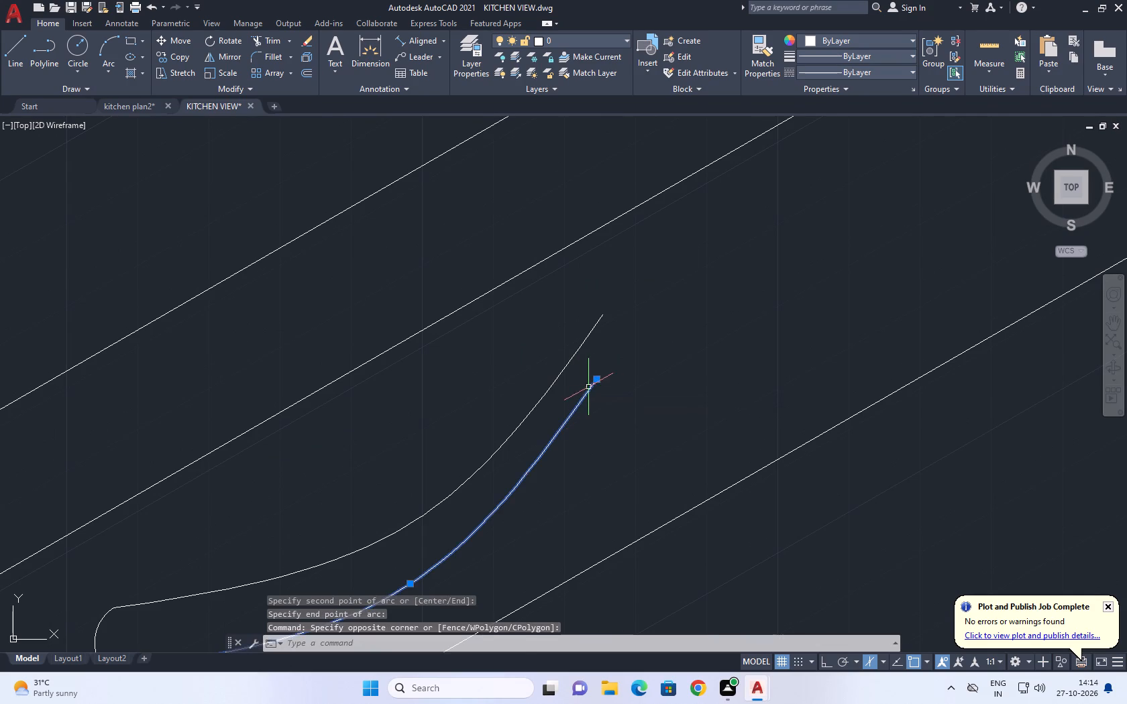
pyautogui.click(598, 381)
pyautogui.click(608, 385)
pyautogui.moveTo(625, 427); pyautogui.dragTo(675, 365, button='middle')
# Close the handle's upper end with a three-point arc and pull its midpoint inward for a flatter bulge.
pyautogui.press('space')
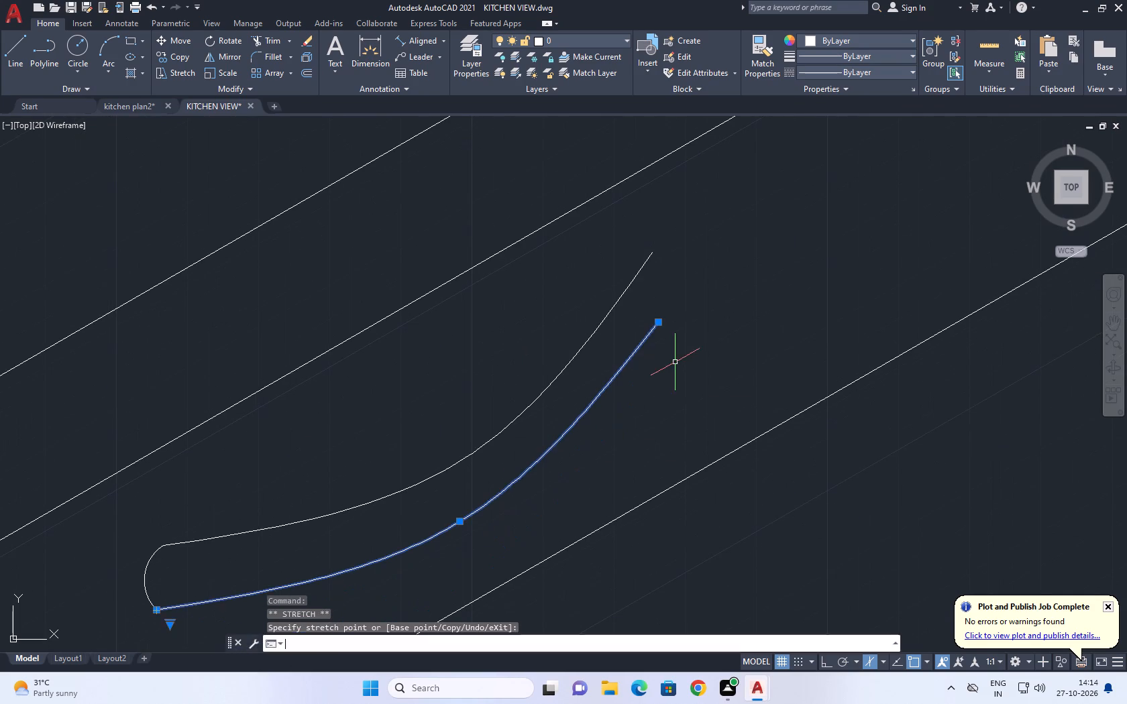
pyautogui.click(653, 249)
pyautogui.click(667, 263)
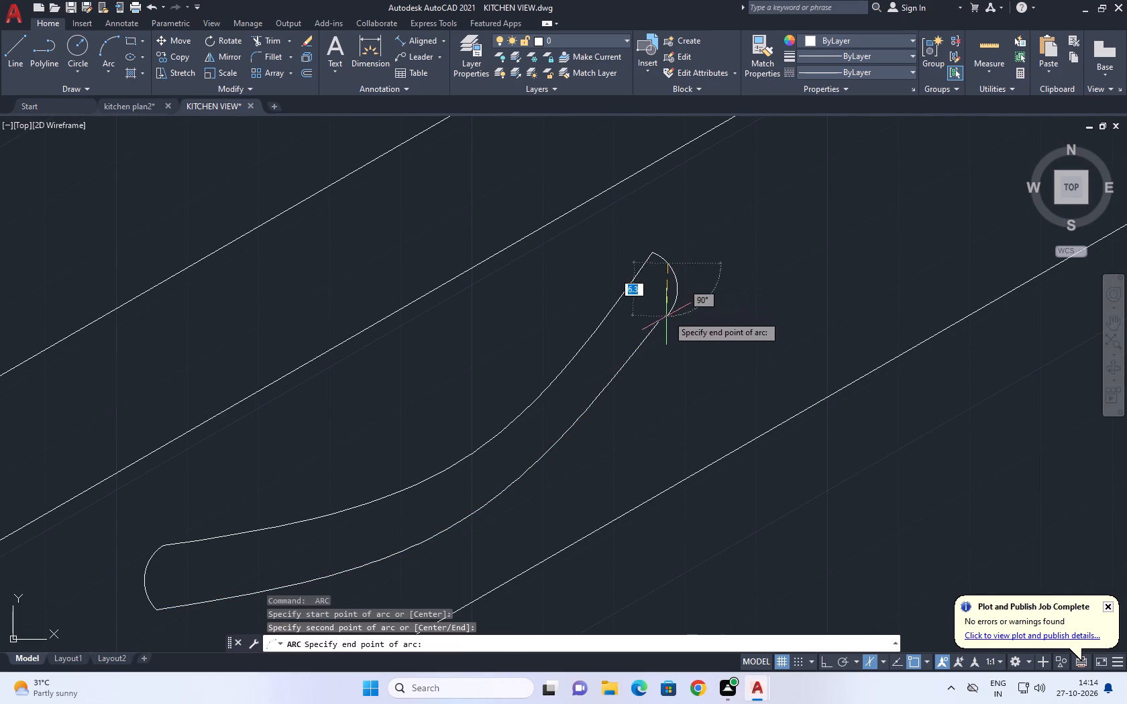
pyautogui.click(661, 323)
pyautogui.scroll(-3, 681, 292)
pyautogui.scroll(3, 676, 288)
pyautogui.click(691, 285)
pyautogui.click(673, 294)
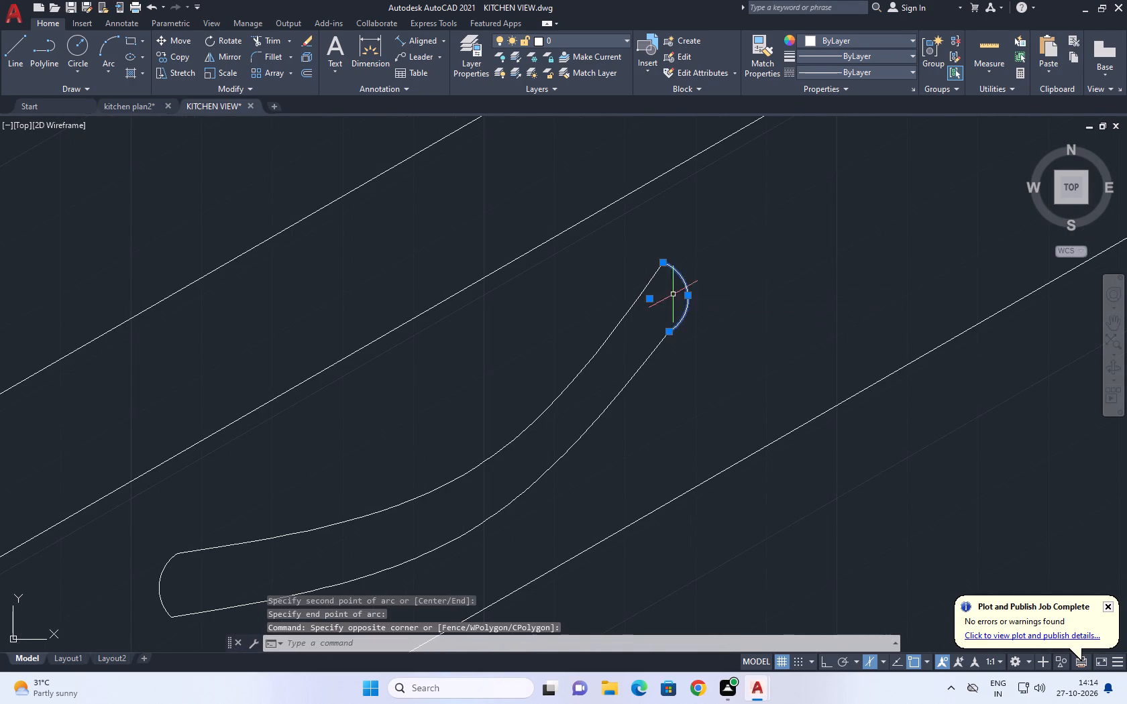
pyautogui.click(686, 296)
pyautogui.click(673, 297)
pyautogui.scroll(-4, 698, 296)
pyautogui.press('Escape')
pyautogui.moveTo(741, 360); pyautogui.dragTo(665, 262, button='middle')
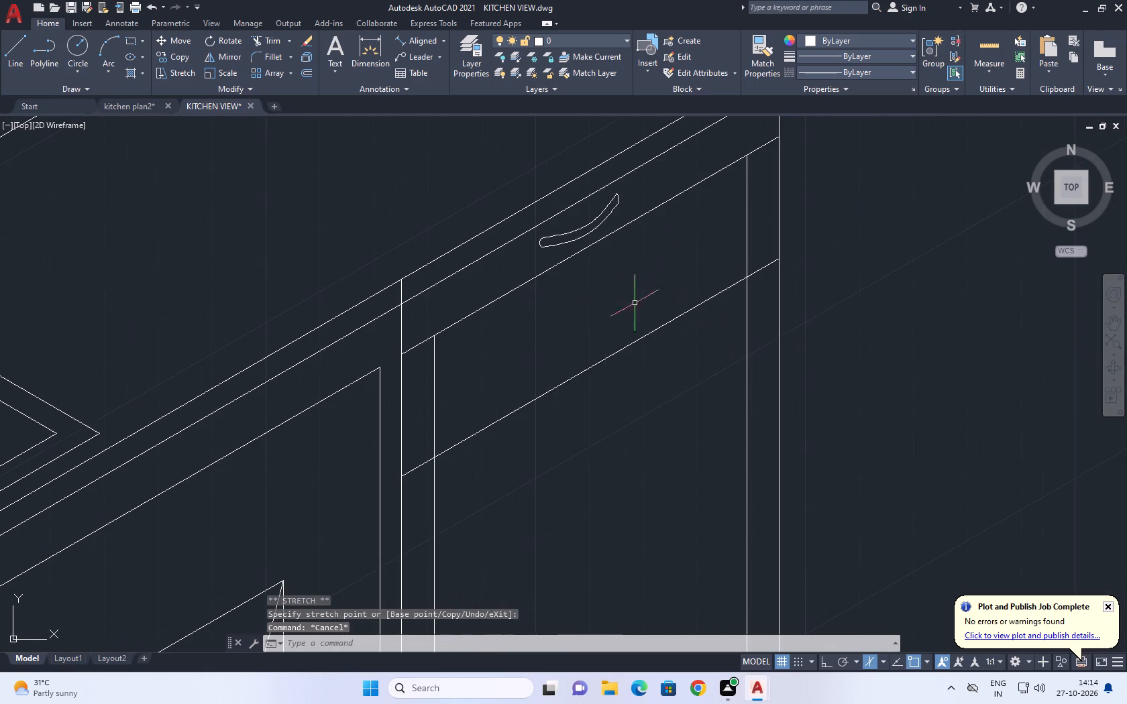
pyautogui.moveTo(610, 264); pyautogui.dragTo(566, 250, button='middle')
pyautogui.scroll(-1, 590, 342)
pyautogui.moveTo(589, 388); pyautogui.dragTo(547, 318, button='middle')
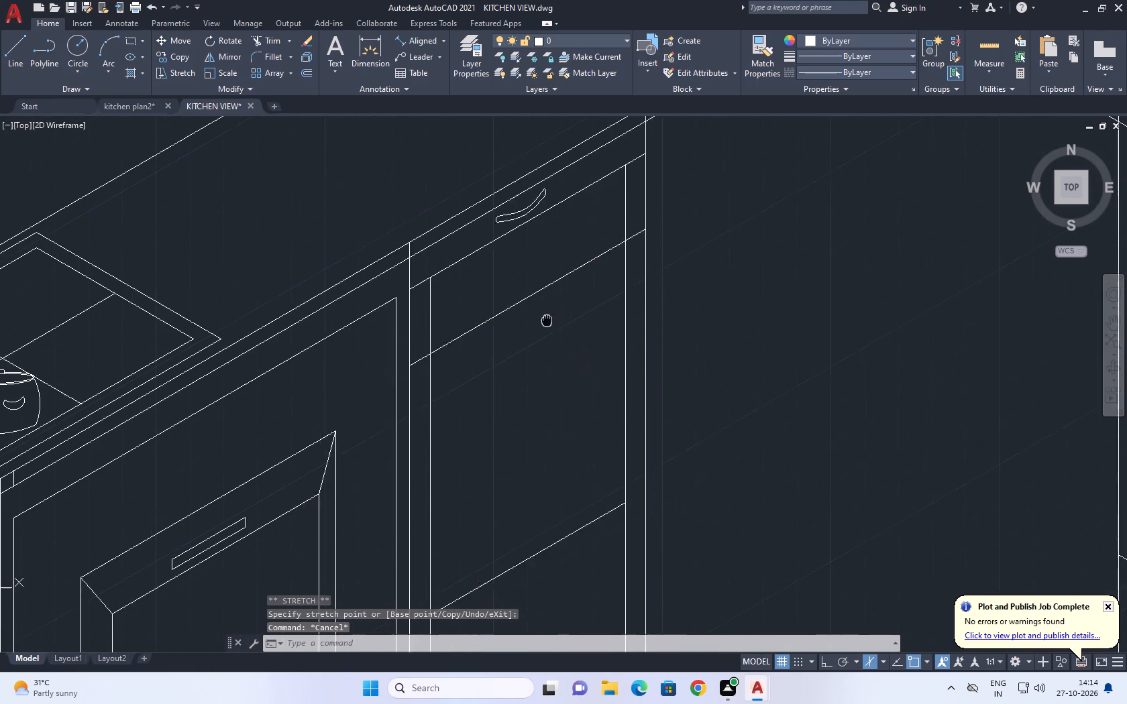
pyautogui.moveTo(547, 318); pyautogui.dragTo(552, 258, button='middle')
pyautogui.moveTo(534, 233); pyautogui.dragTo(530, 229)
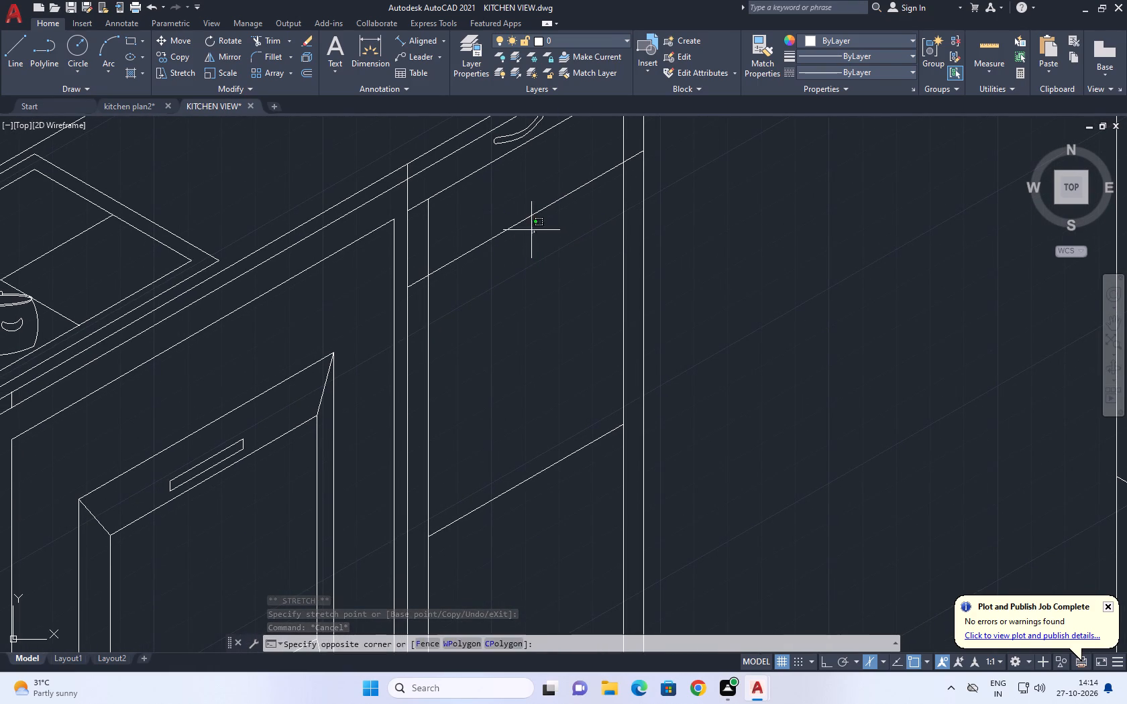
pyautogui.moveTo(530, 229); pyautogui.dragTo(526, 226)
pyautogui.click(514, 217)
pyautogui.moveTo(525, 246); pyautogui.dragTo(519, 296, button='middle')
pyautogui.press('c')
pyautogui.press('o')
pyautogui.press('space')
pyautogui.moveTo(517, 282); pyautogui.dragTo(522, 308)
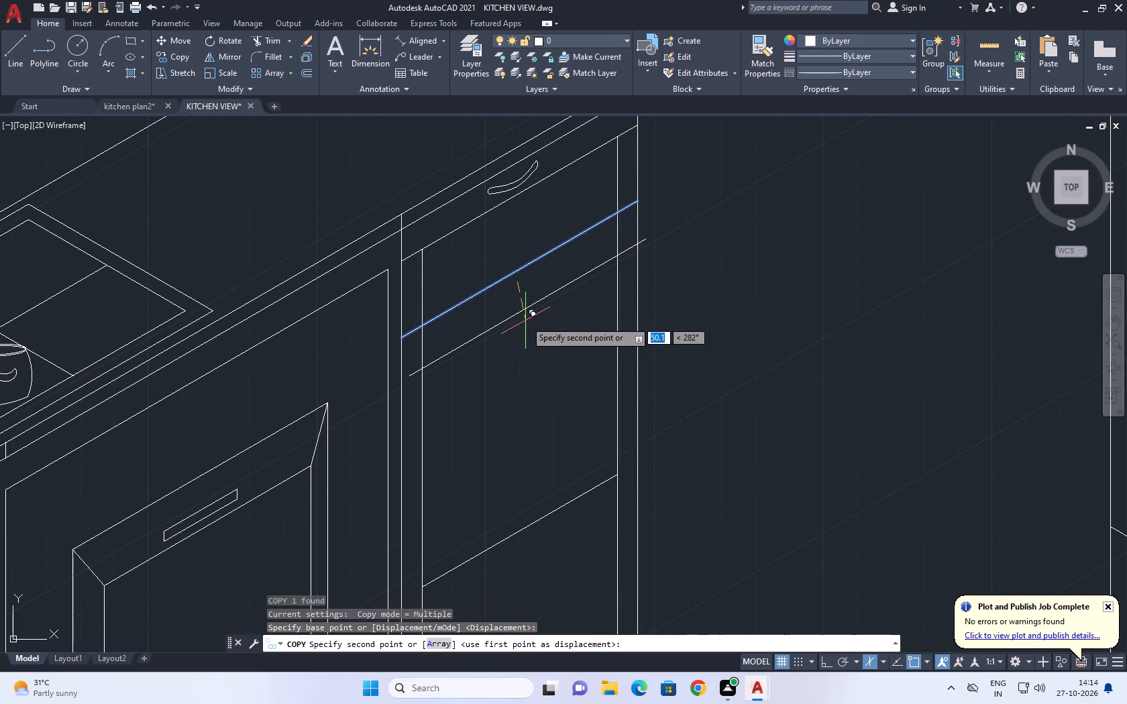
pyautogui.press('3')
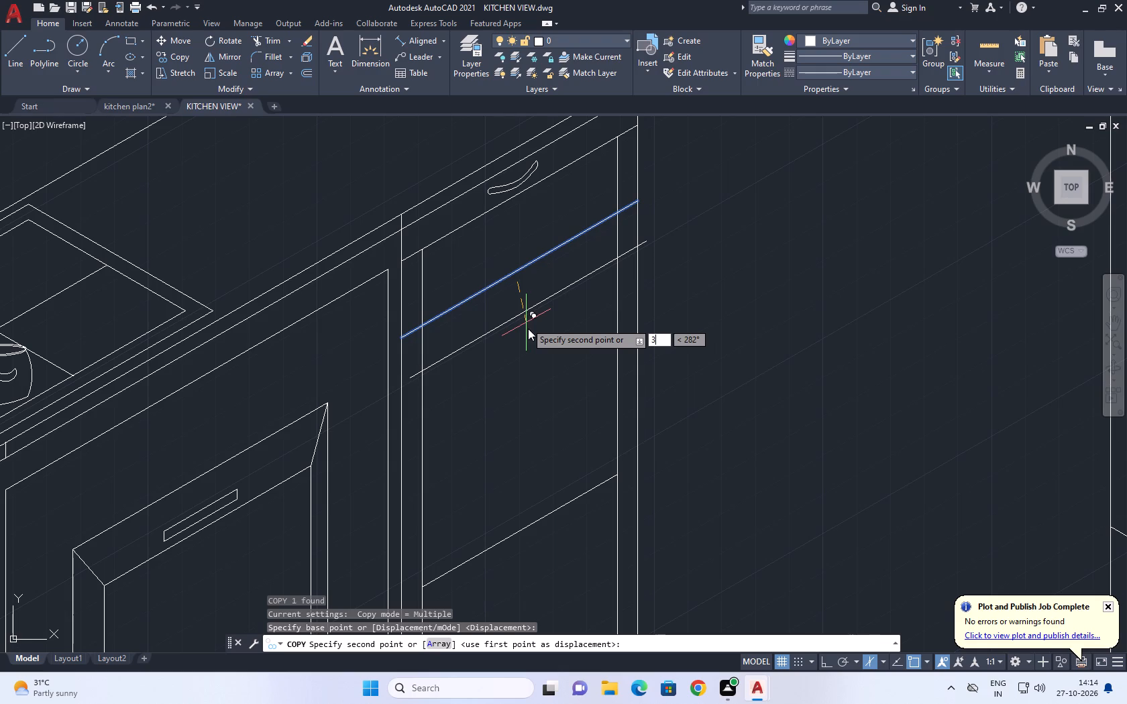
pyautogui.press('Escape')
# Copy the top drawer front's lower edge line 30 units straight down with Ortho on.
pyautogui.moveTo(521, 278); pyautogui.dragTo(518, 270)
pyautogui.click(509, 262)
pyautogui.press('c')
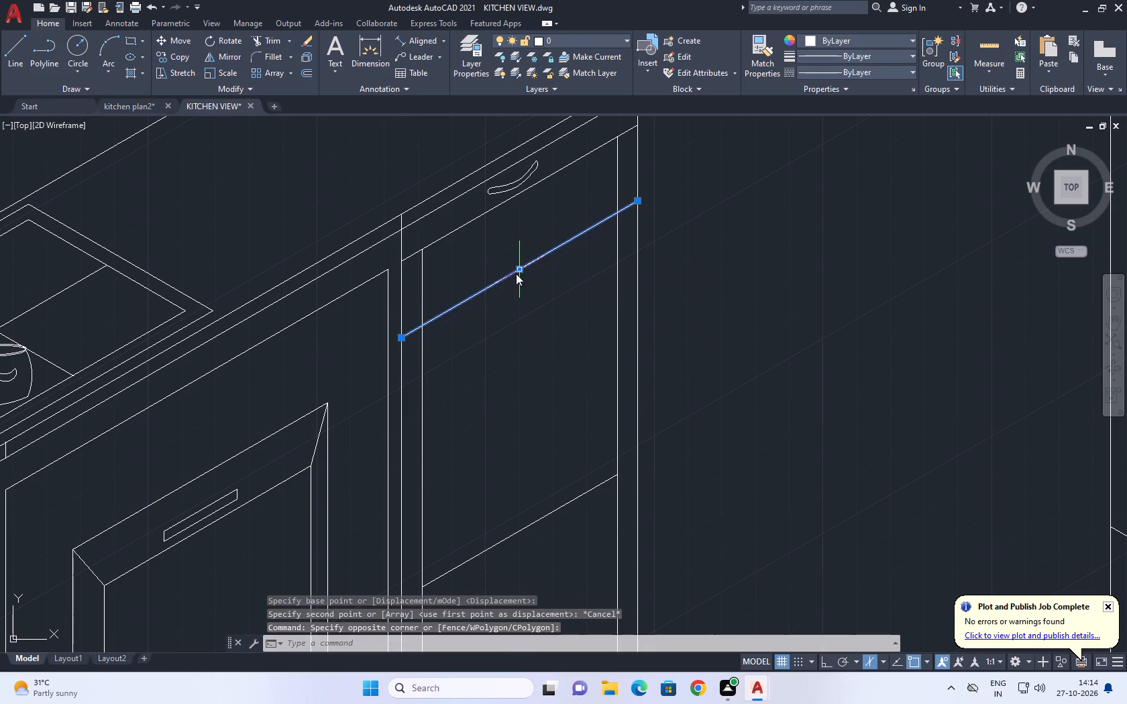
pyautogui.write('O')
pyautogui.press('space')
pyautogui.click(522, 274)
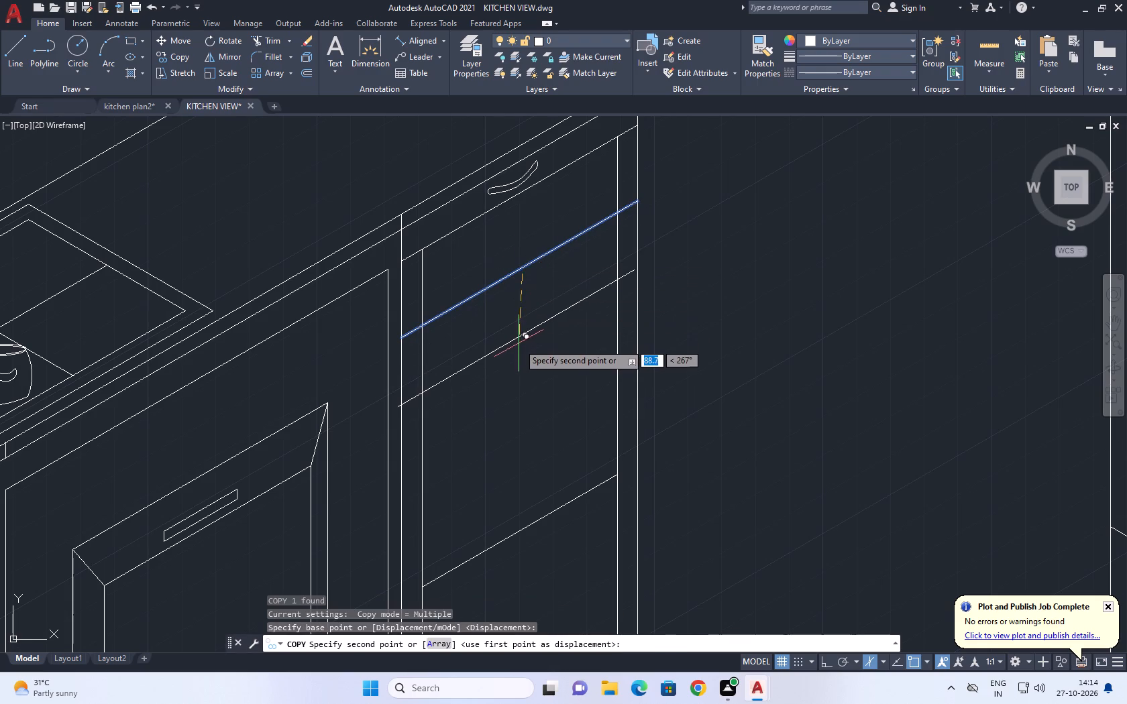
pyautogui.press('F8')
pyautogui.write('30')
pyautogui.press('Return')
pyautogui.press('space')
# Copy the corner bay's lower horizontal divider line 30 units straight up.
pyautogui.moveTo(559, 463); pyautogui.dragTo(531, 311, button='middle')
pyautogui.click(529, 397)
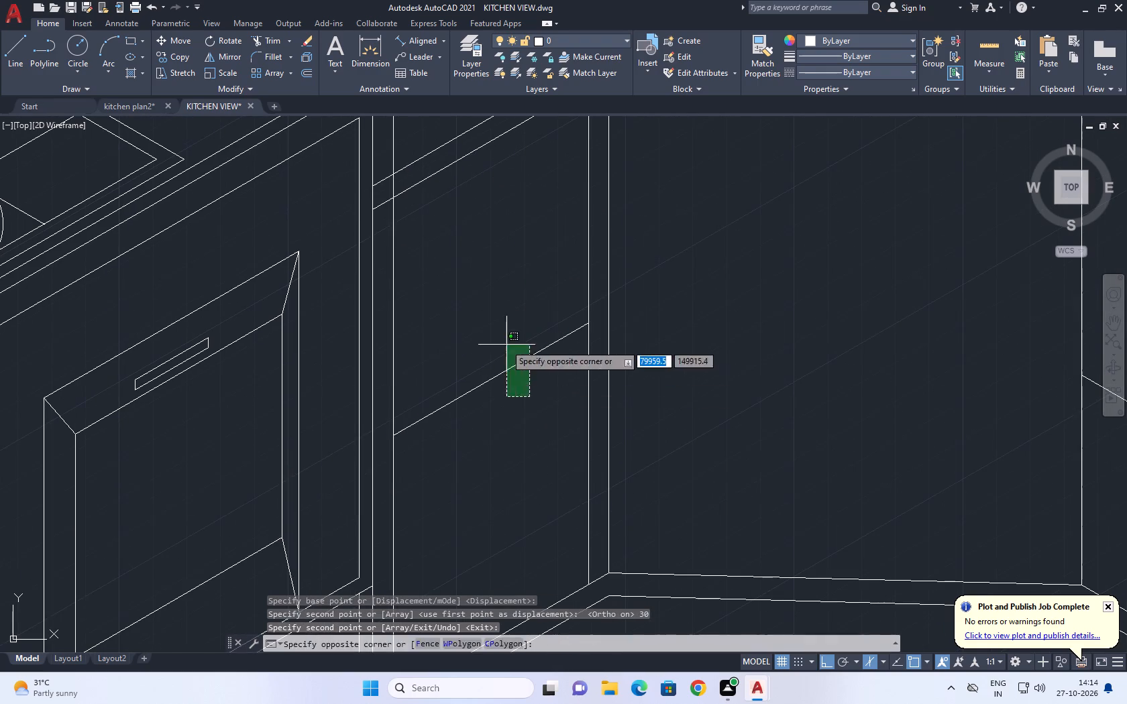
pyautogui.click(503, 341)
pyautogui.moveTo(504, 336); pyautogui.dragTo(490, 421, button='middle')
pyautogui.press('c')
pyautogui.write('O')
pyautogui.press('space')
pyautogui.click(489, 436)
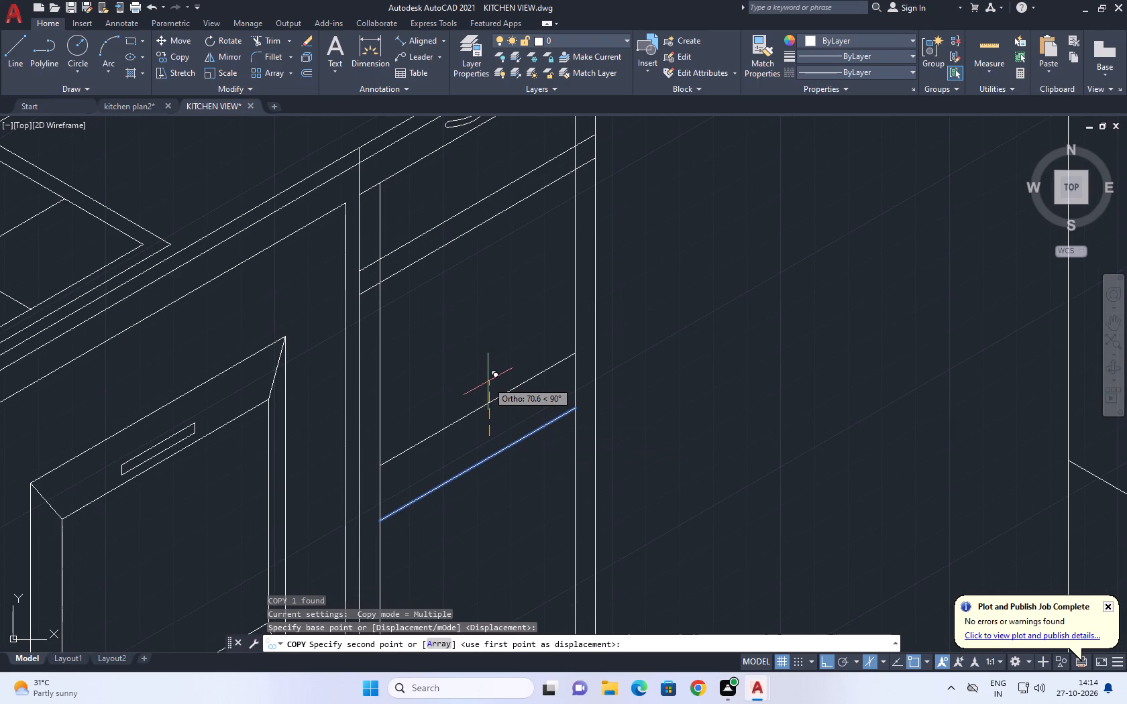
pyautogui.write('30')
pyautogui.press('Return')
pyautogui.press('Escape')
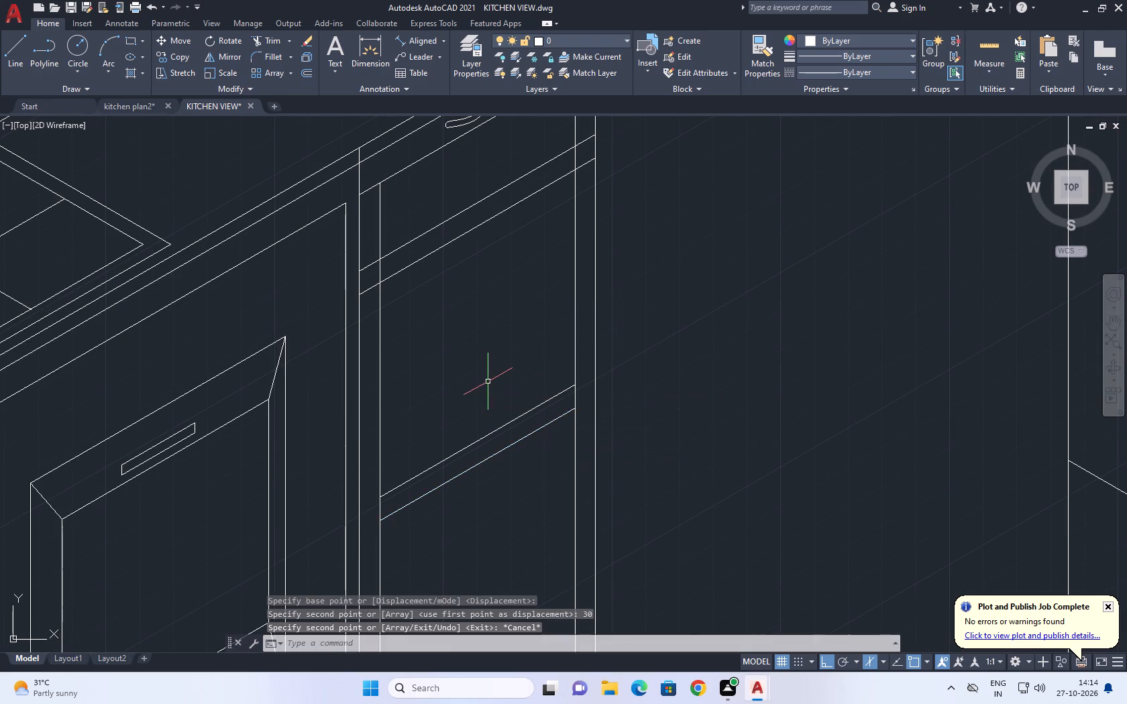
# Copy the same original lower divider line 30 units straight down.
pyautogui.moveTo(529, 464); pyautogui.dragTo(510, 289, button='middle')
pyautogui.click(470, 283)
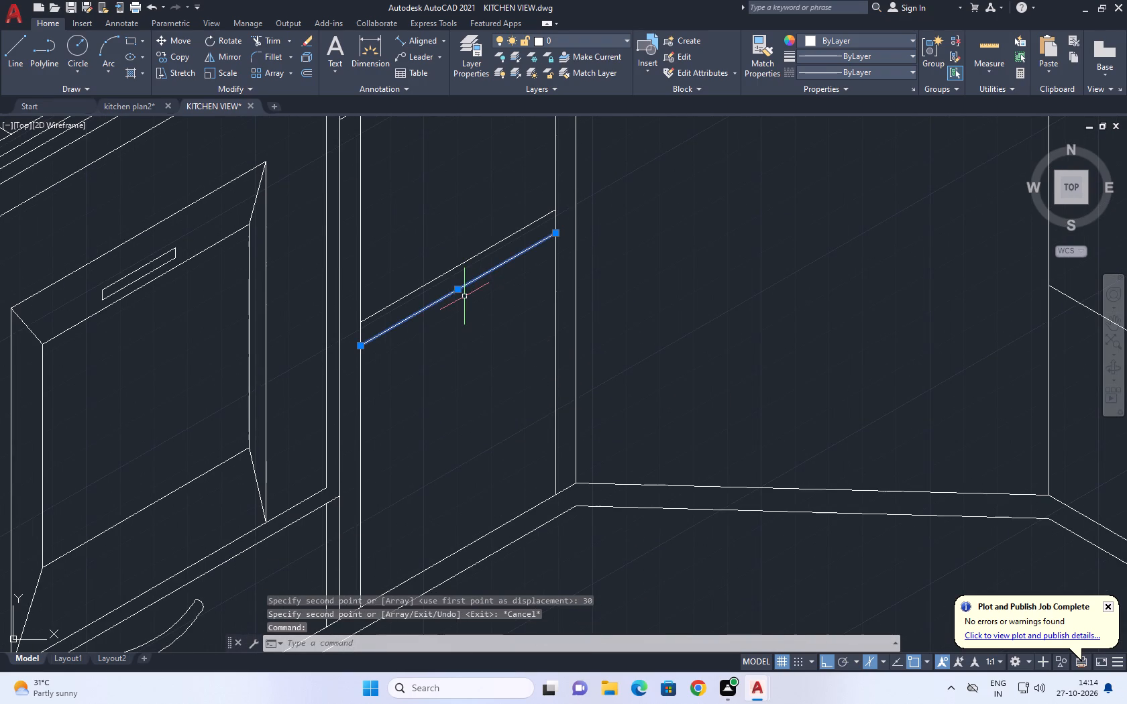
pyautogui.press('c')
pyautogui.press('o')
pyautogui.press('space')
pyautogui.click(468, 293)
pyautogui.press('3')
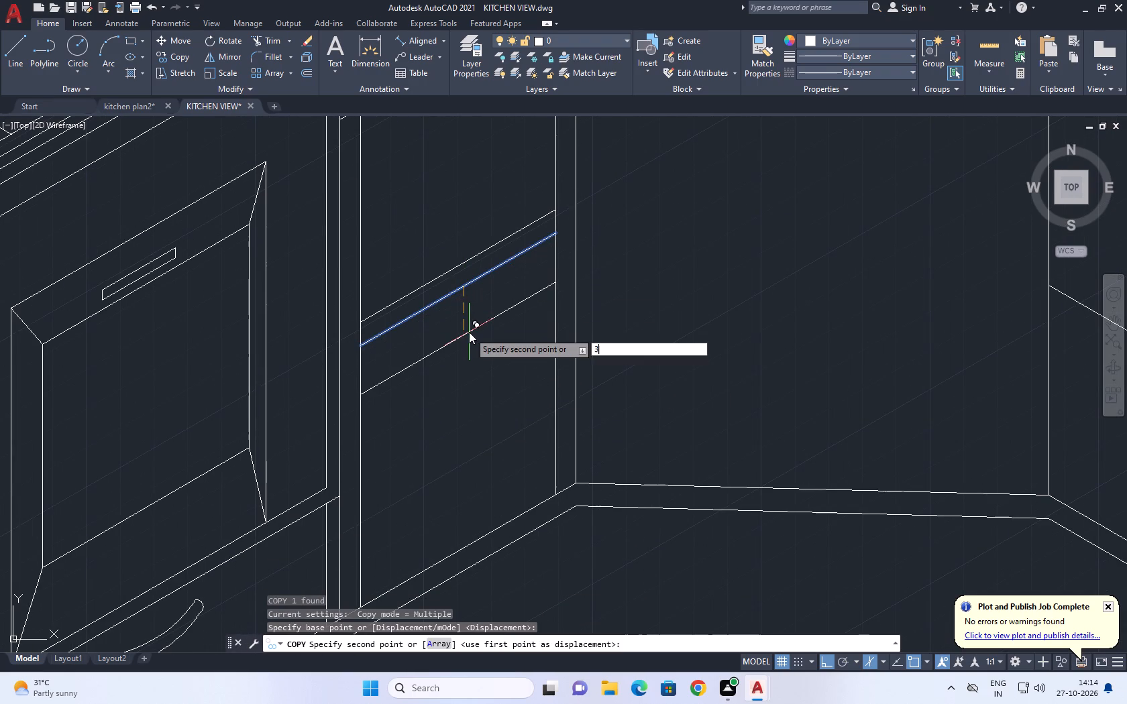
pyautogui.press('0')
pyautogui.press('Return')
pyautogui.press('space')
pyautogui.moveTo(501, 388); pyautogui.dragTo(570, 362, button='middle')
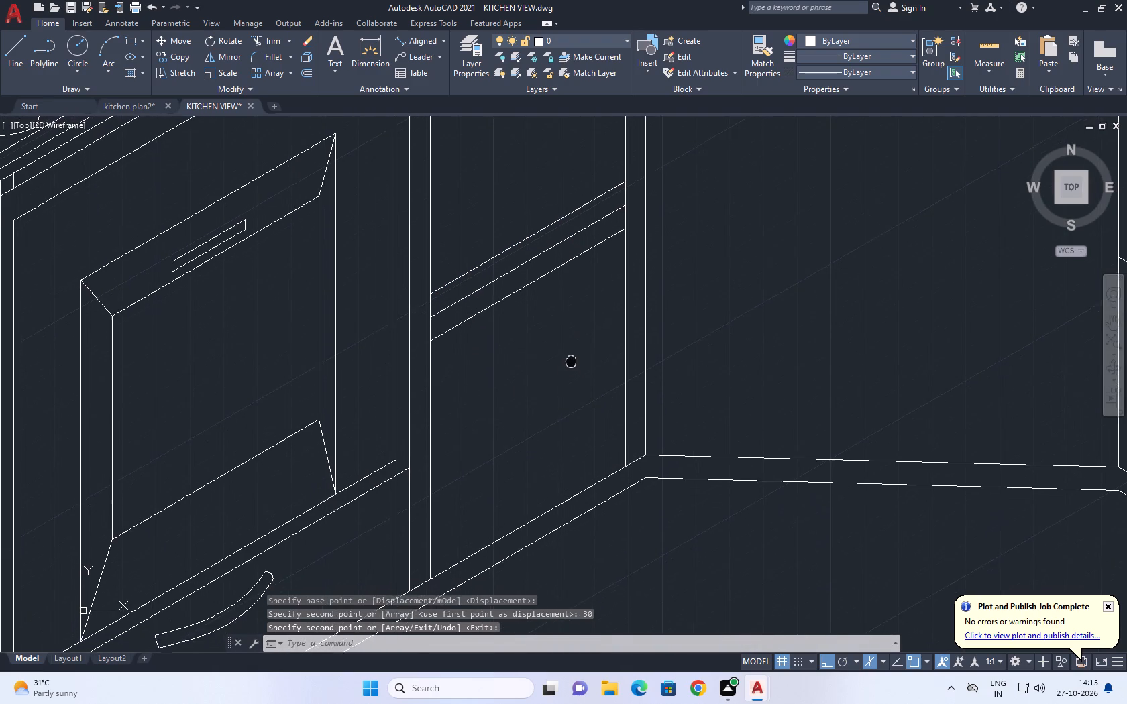
# Erase the lowest of the three parallel lines at the corner bay's lower divider.
pyautogui.moveTo(570, 362); pyautogui.dragTo(563, 386, button='middle')
pyautogui.click(520, 284)
pyautogui.press('Escape')
pyautogui.click(517, 312)
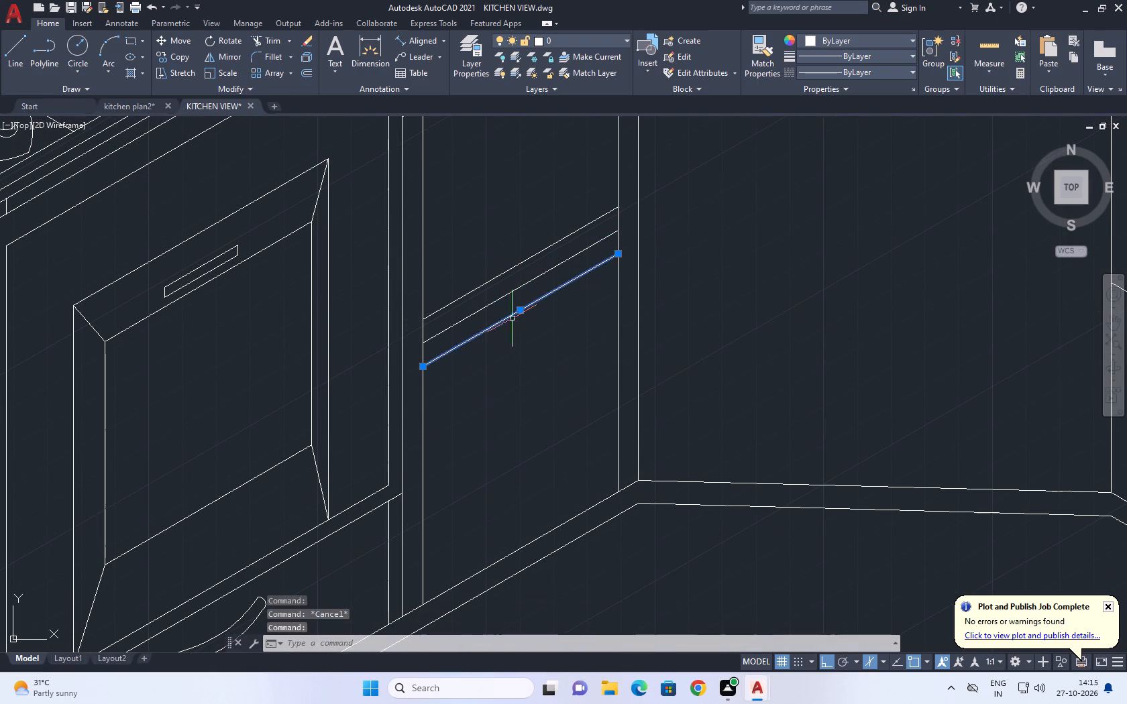
pyautogui.press('Delete')
# Draw a line along the corner bay's bottom edge between the two inner vertical frame lines.
pyautogui.scroll(-2, 529, 347)
pyautogui.moveTo(551, 327); pyautogui.dragTo(551, 345, button='middle')
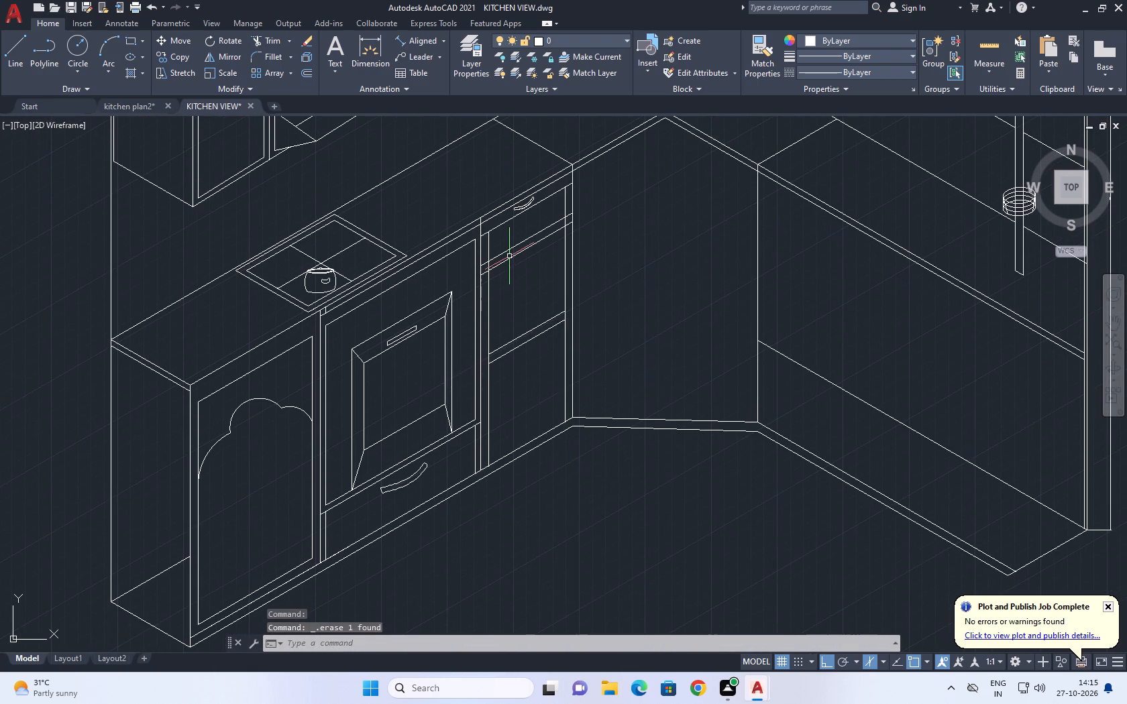
pyautogui.scroll(1, 509, 255)
pyautogui.moveTo(551, 421); pyautogui.dragTo(551, 402, button='middle')
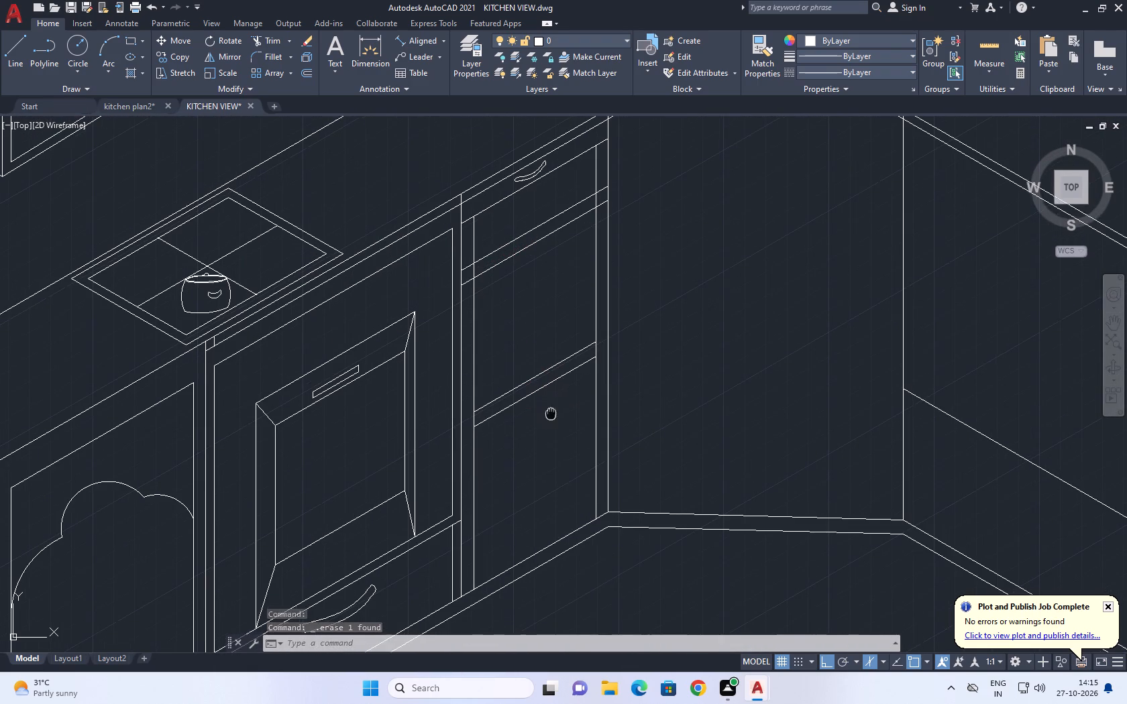
pyautogui.moveTo(551, 402); pyautogui.dragTo(545, 332, button='middle')
pyautogui.doubleClick(528, 465)
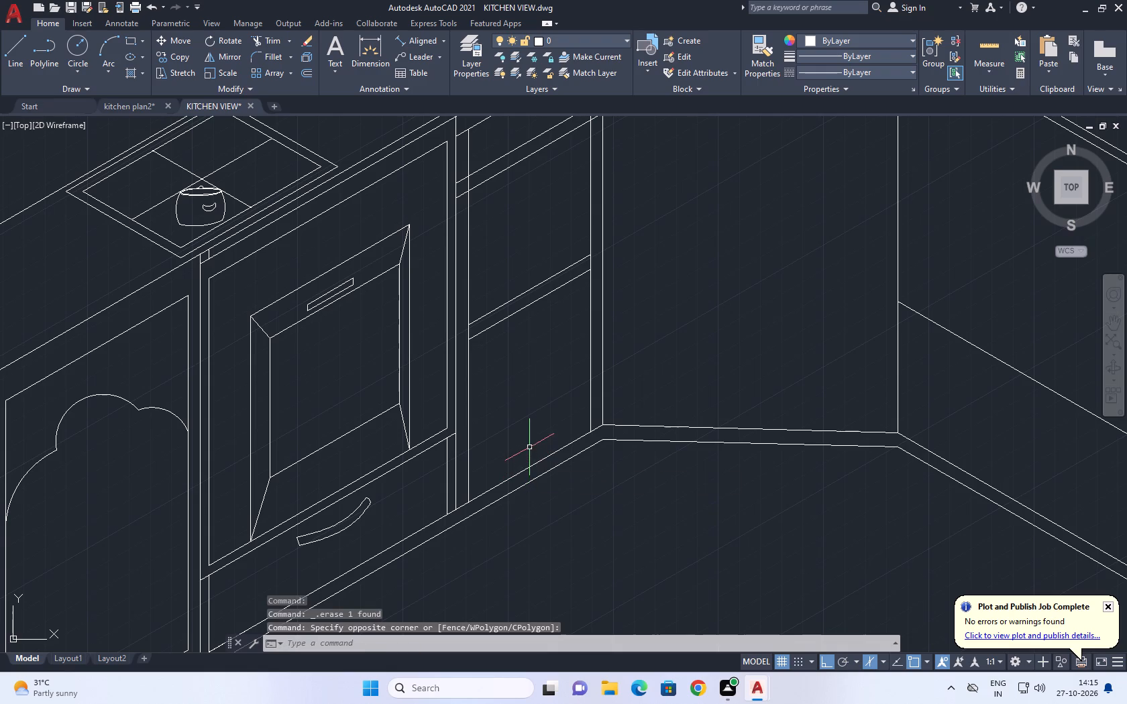
pyautogui.press('l')
pyautogui.press('space')
pyautogui.click(471, 502)
pyautogui.click(591, 430)
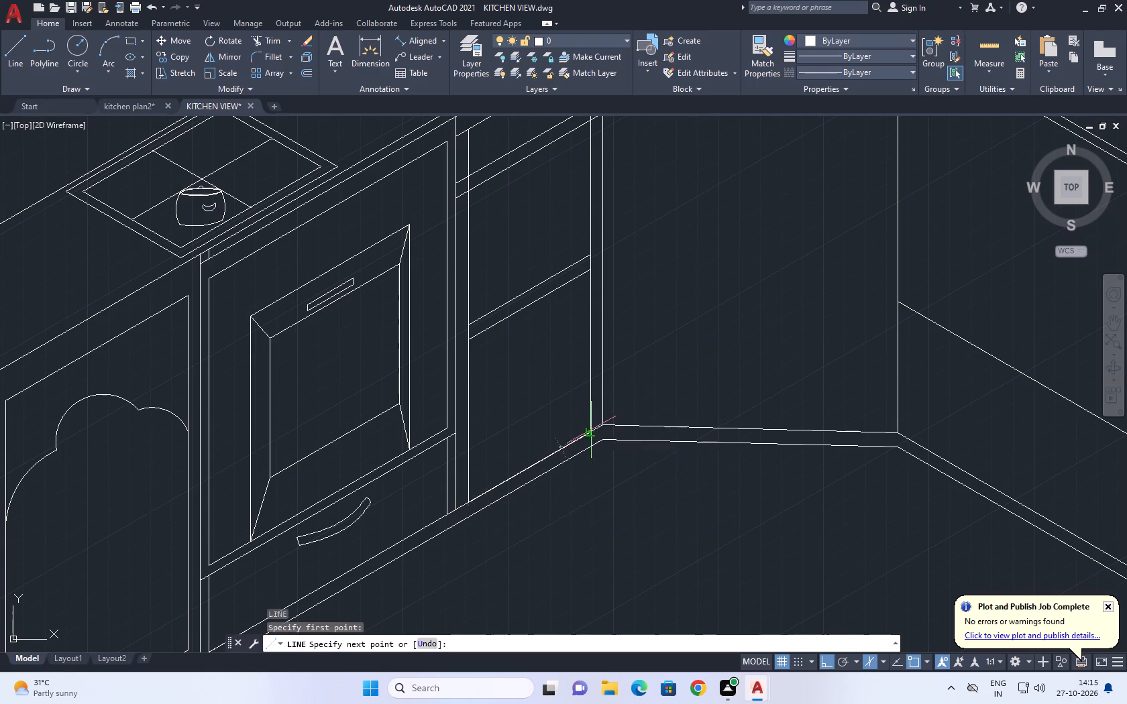
pyautogui.press('Escape')
# Copy the corner bay's new bottom edge line 30 units straight up.
pyautogui.click(545, 453)
pyautogui.click(544, 457)
pyautogui.click(539, 396)
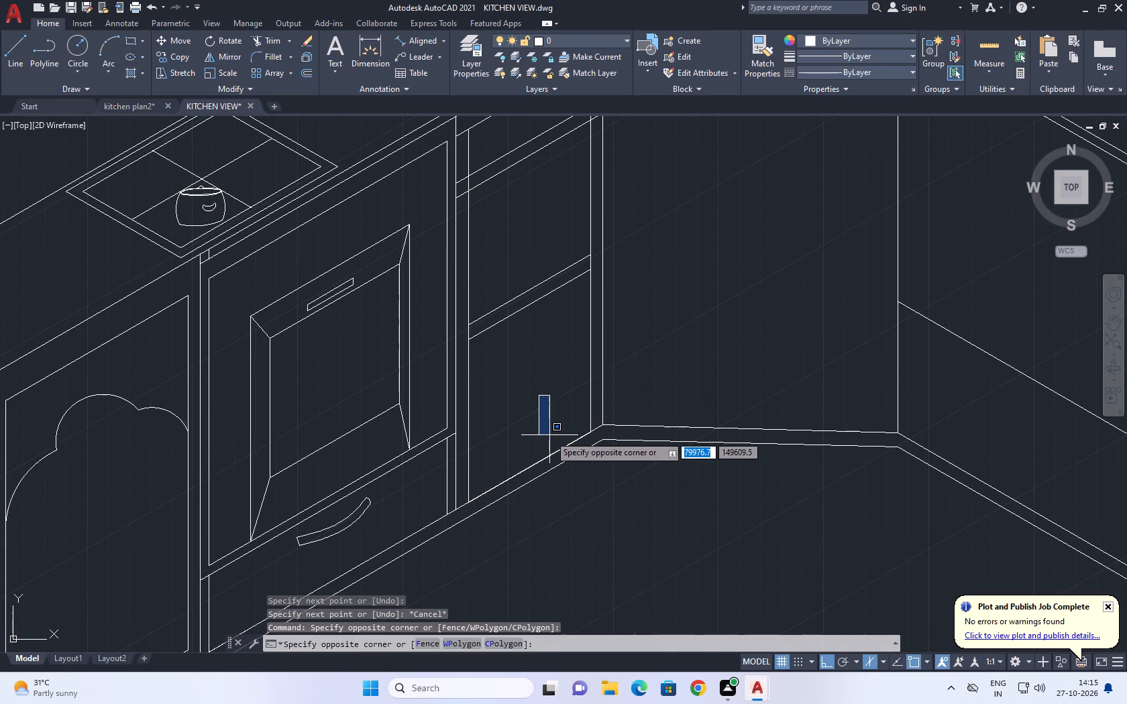
pyautogui.click(545, 422)
pyautogui.click(550, 455)
pyautogui.moveTo(545, 407); pyautogui.dragTo(517, 465, button='middle')
pyautogui.press('c')
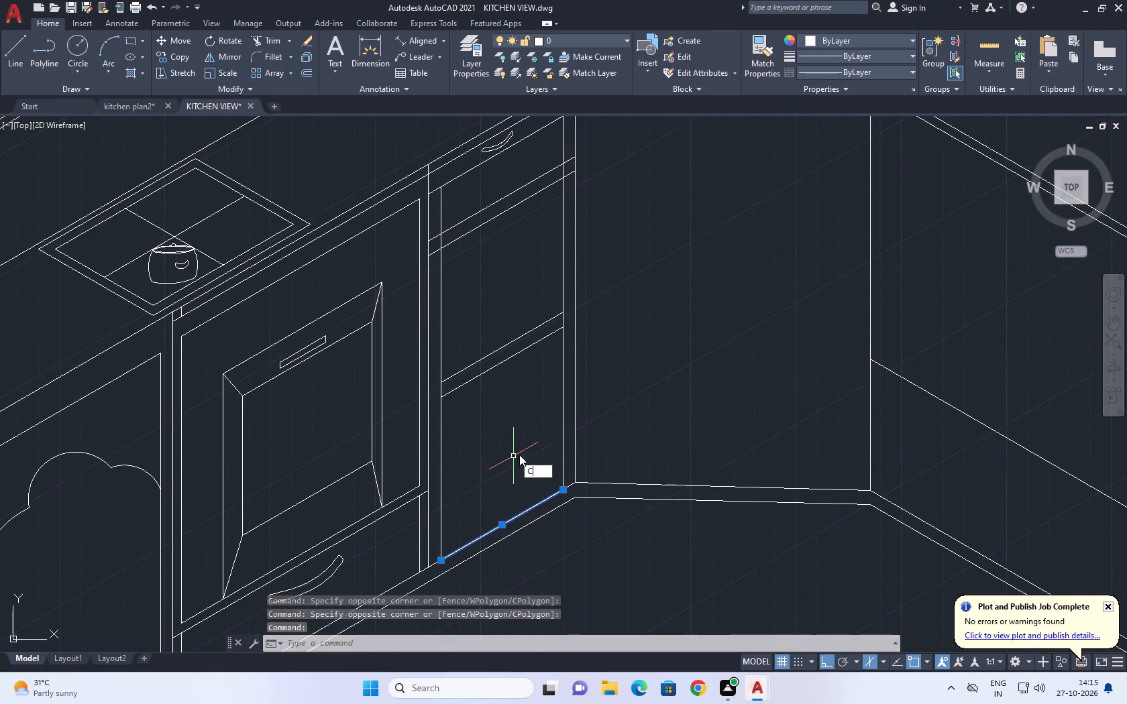
pyautogui.press('o')
pyautogui.press('space')
pyautogui.click(523, 509)
pyautogui.press('3')
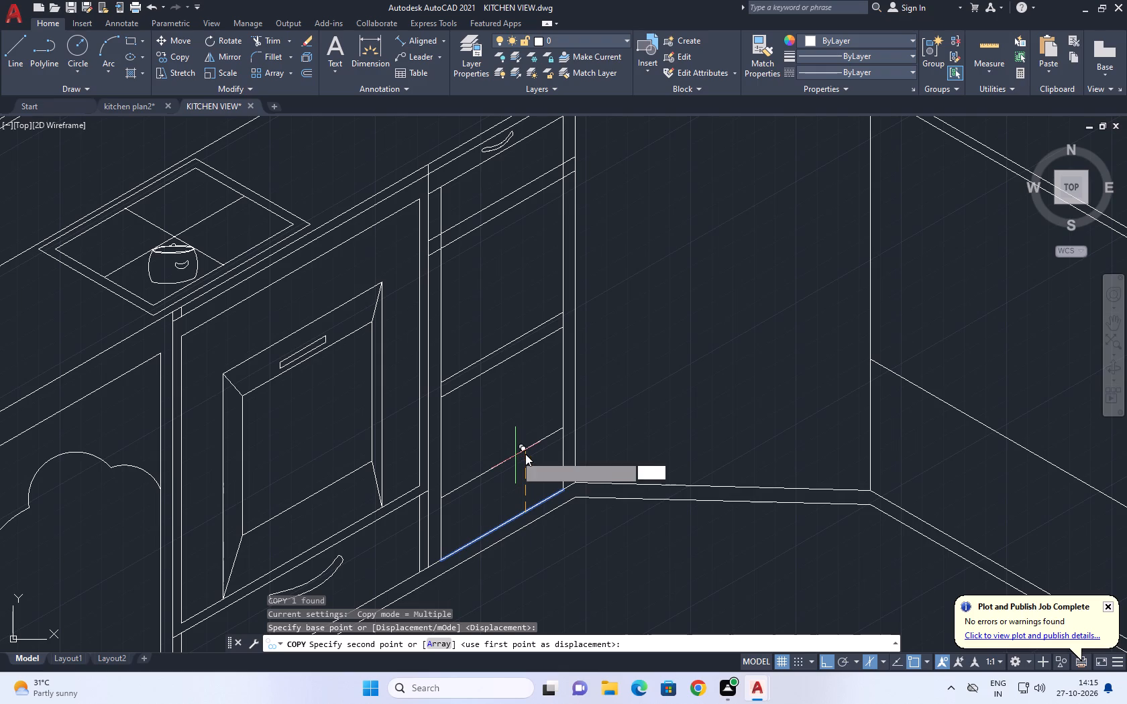
pyautogui.press('0')
pyautogui.press('Return')
pyautogui.press('Escape')
# Trim both inner vertical frame lines below the corner bay's copied bottom rail line.
pyautogui.moveTo(512, 471); pyautogui.dragTo(561, 452, button='middle')
pyautogui.write('TR')
pyautogui.press('space')
pyautogui.scroll(3, 482, 542)
pyautogui.click(517, 514)
pyautogui.click(474, 508)
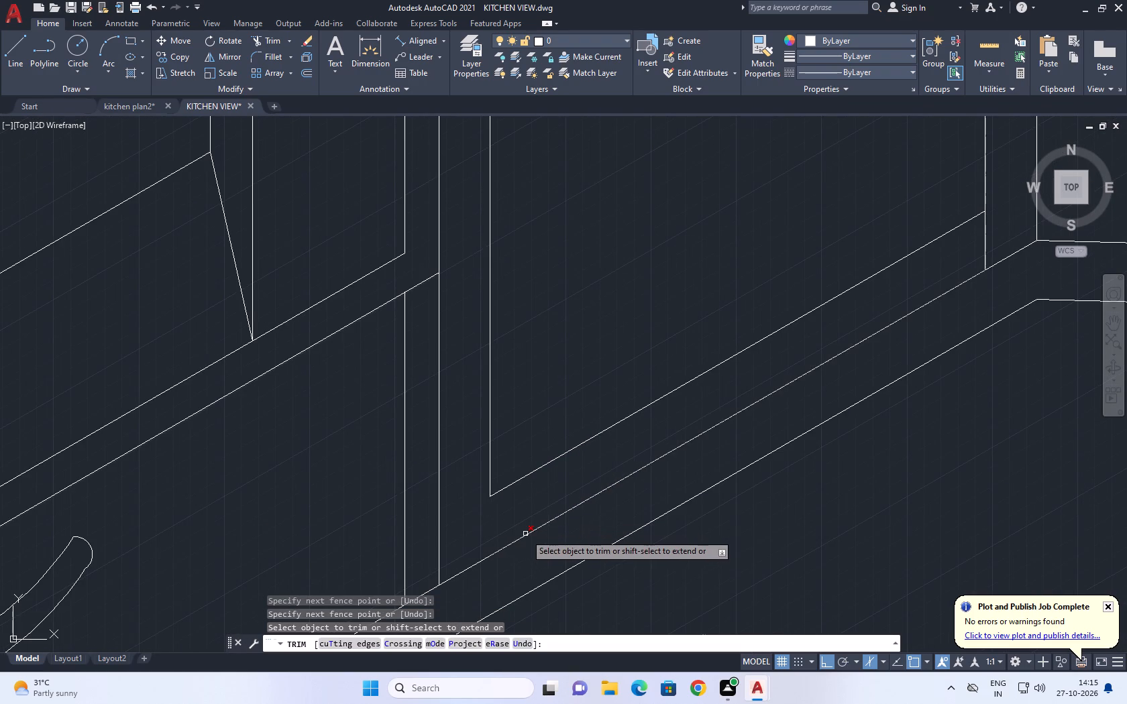
pyautogui.click(525, 534)
pyautogui.scroll(-2, 606, 451)
pyautogui.scroll(2, 749, 367)
pyautogui.click(775, 366)
pyautogui.click(730, 388)
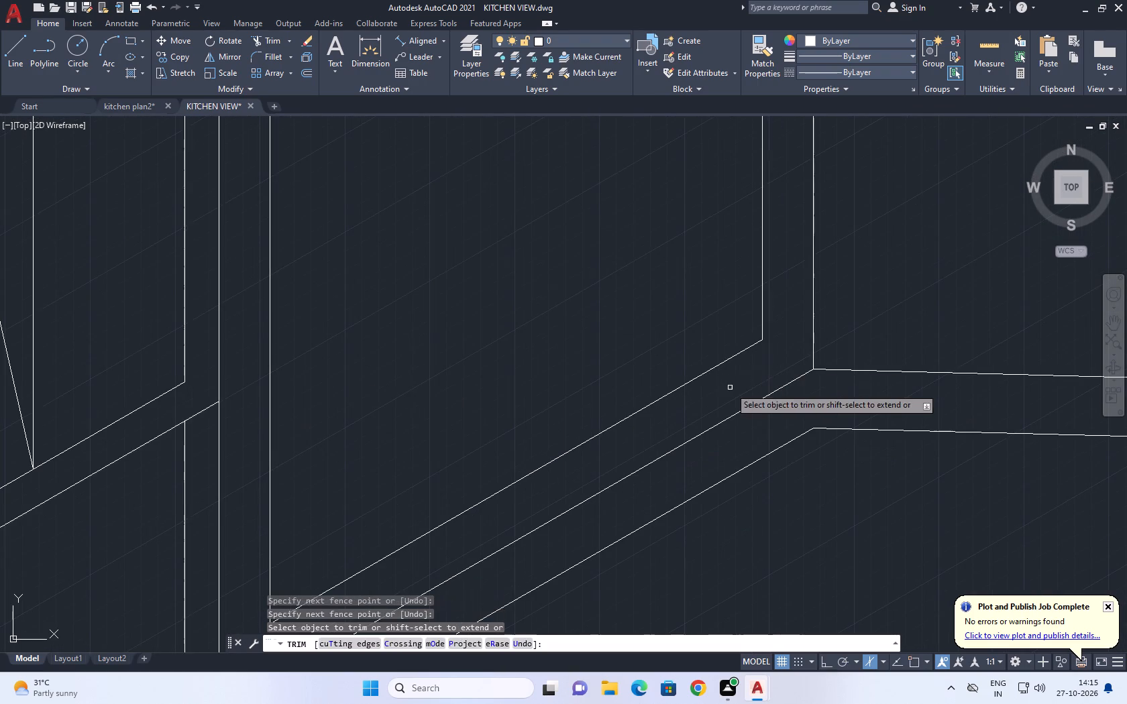
pyautogui.scroll(-4, 753, 390)
pyautogui.moveTo(732, 359); pyautogui.dragTo(645, 495, button='middle')
pyautogui.scroll(2, 668, 377)
pyautogui.moveTo(662, 371); pyautogui.dragTo(674, 435, button='middle')
pyautogui.scroll(-2, 679, 421)
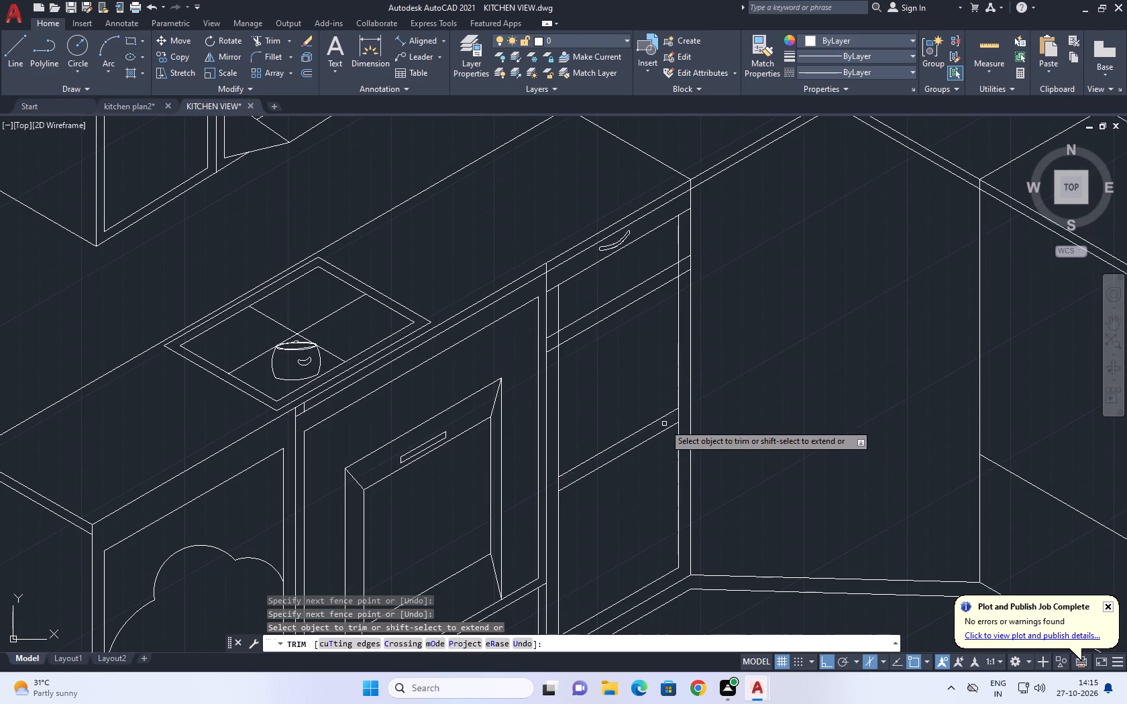
# Trim the inner verticals crossing the upper and middle rails and the upper rail's lower-line end stubs, separating the corner bay's drawer fronts.
pyautogui.scroll(2, 551, 337)
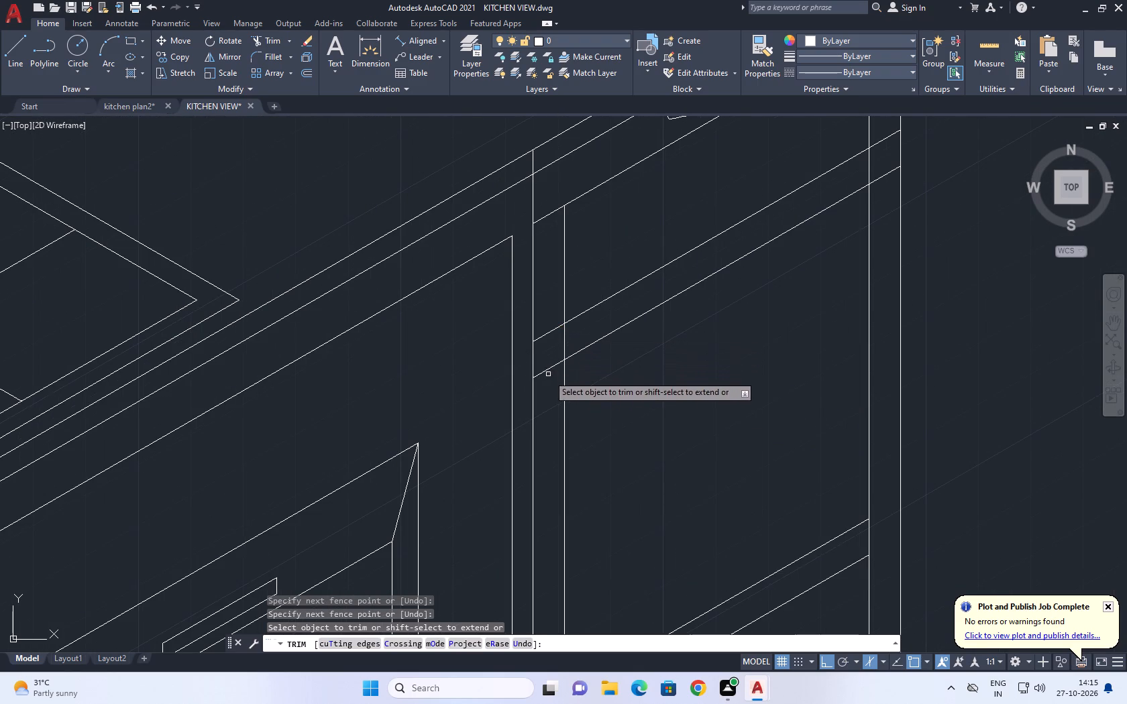
pyautogui.click(547, 384)
pyautogui.click(564, 342)
pyautogui.moveTo(665, 333); pyautogui.dragTo(541, 465, button='middle')
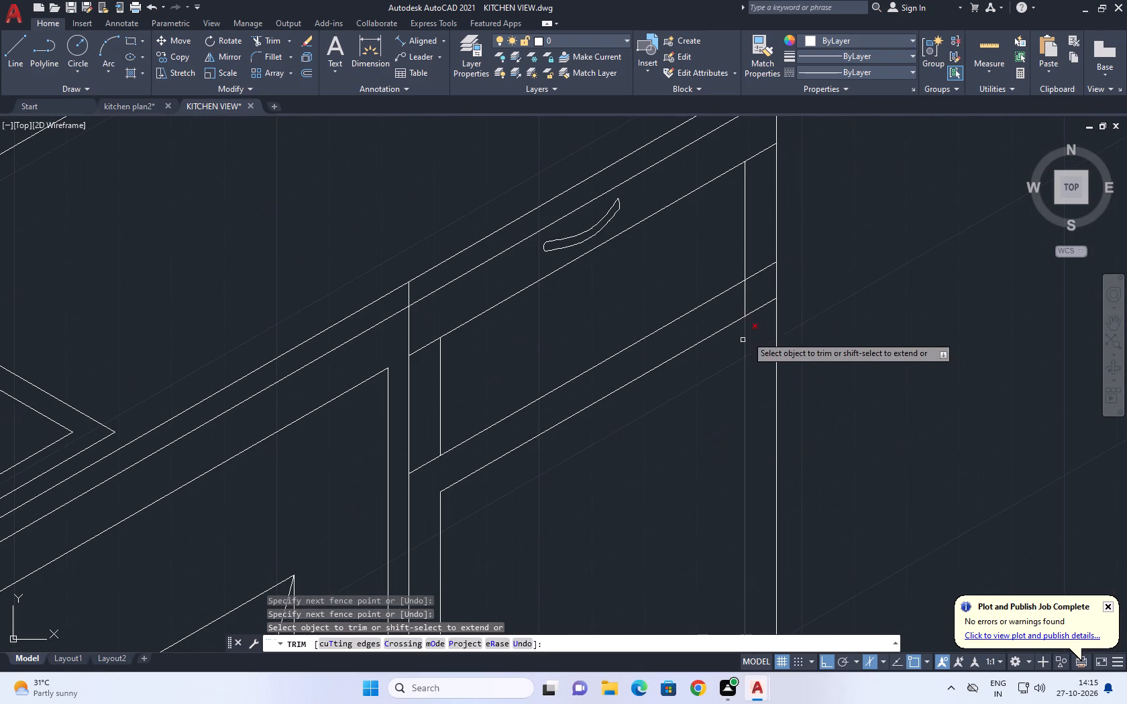
pyautogui.click(742, 296)
pyautogui.click(763, 314)
pyautogui.scroll(-5, 770, 268)
pyautogui.scroll(1, 752, 367)
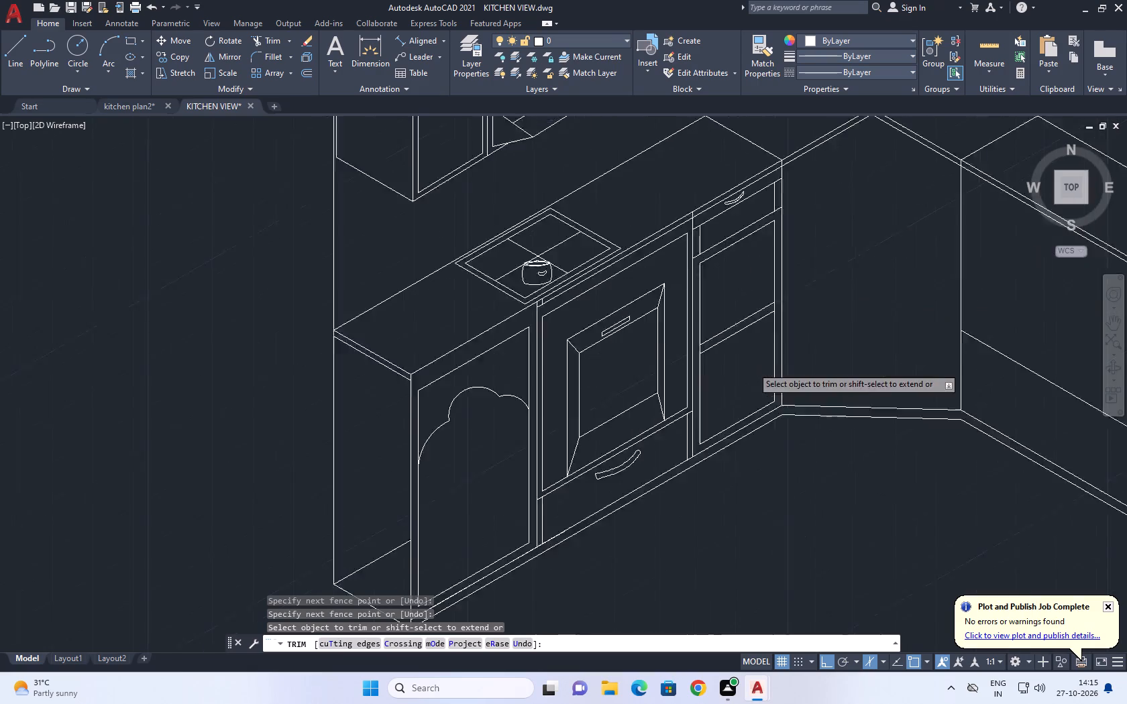
pyautogui.scroll(2, 752, 367)
pyautogui.click(619, 322)
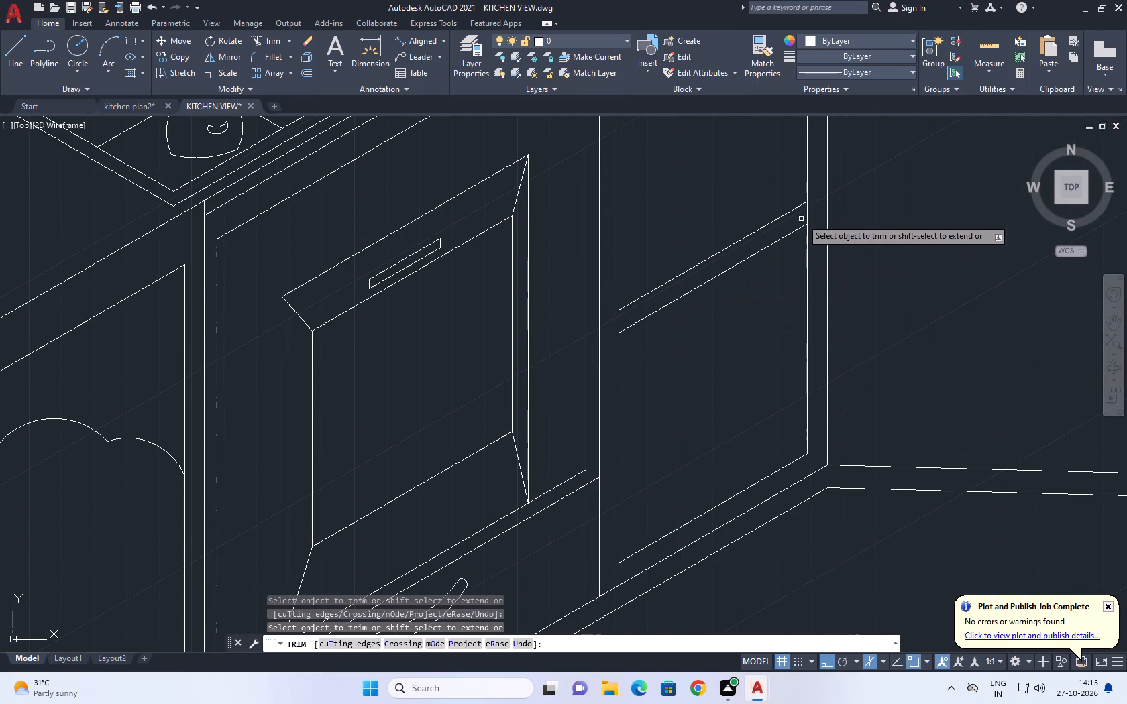
pyautogui.click(808, 215)
pyautogui.press('Escape')
# Draw a four-point curved spline with Ortho off near the top of the corner bay's lowest drawer front as a handle edge.
pyautogui.scroll(-2, 692, 349)
pyautogui.moveTo(688, 399); pyautogui.dragTo(600, 495, button='middle')
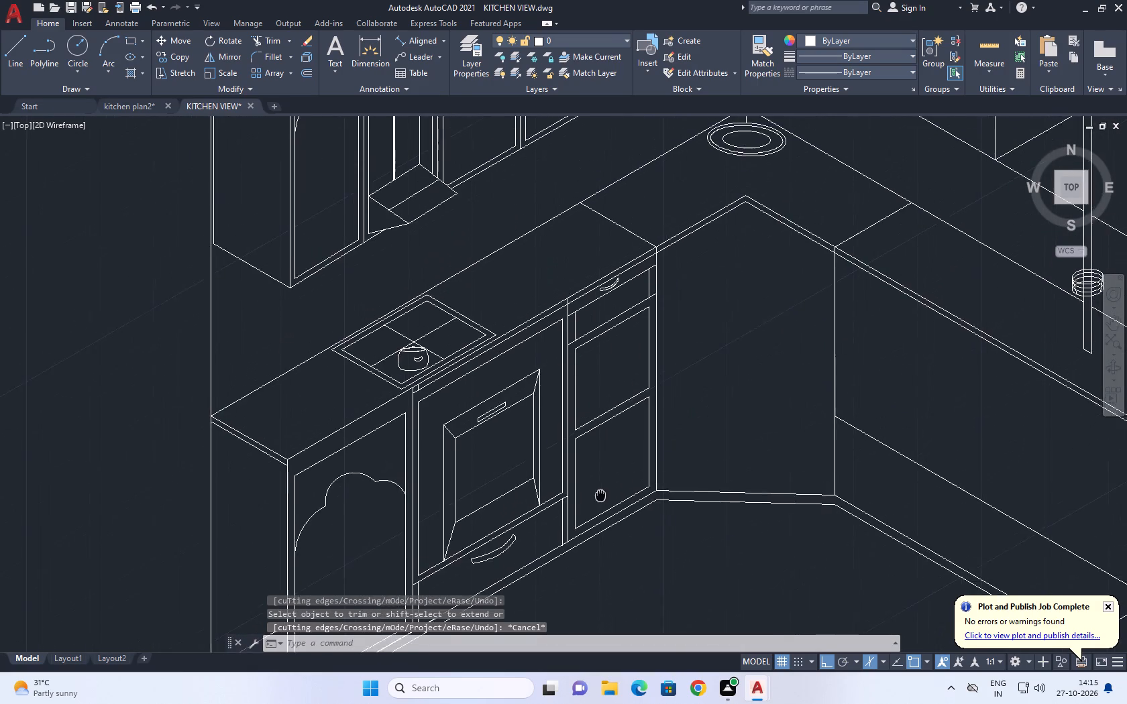
pyautogui.moveTo(600, 495); pyautogui.dragTo(559, 510, button='middle')
pyautogui.middleClick(551, 510)
pyautogui.moveTo(690, 512); pyautogui.dragTo(634, 527, button='middle')
pyautogui.press('s')
pyautogui.press('p')
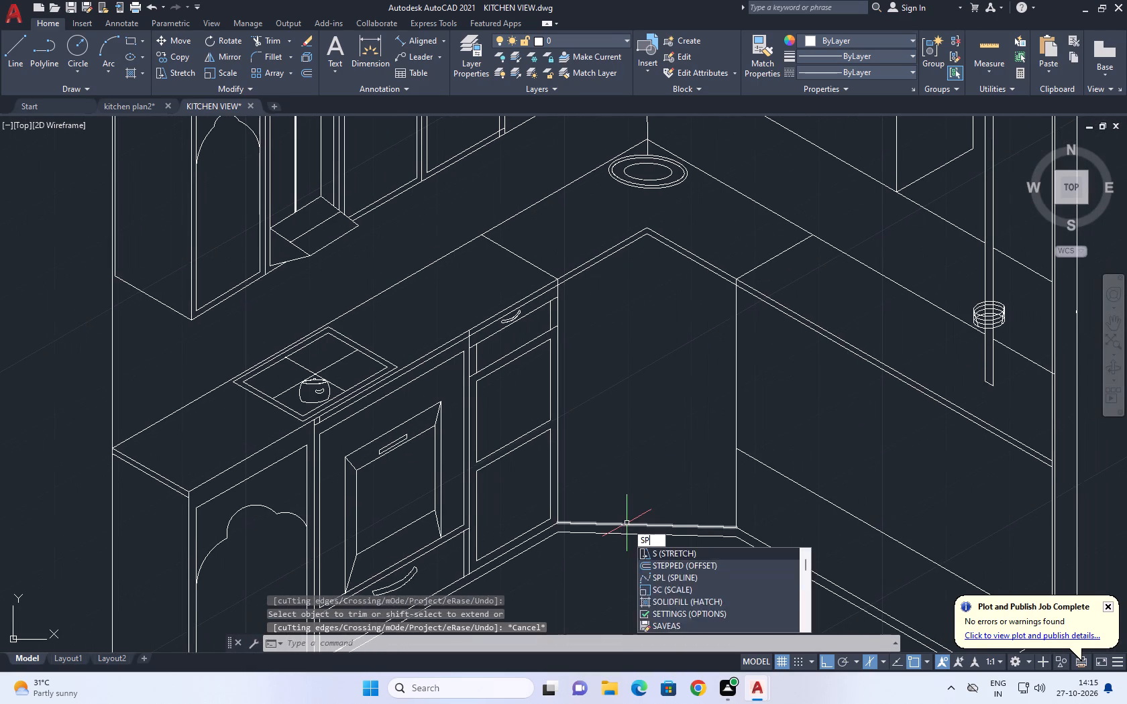
pyautogui.press('l')
pyautogui.press('space')
pyautogui.scroll(3, 490, 491)
pyautogui.click(490, 448)
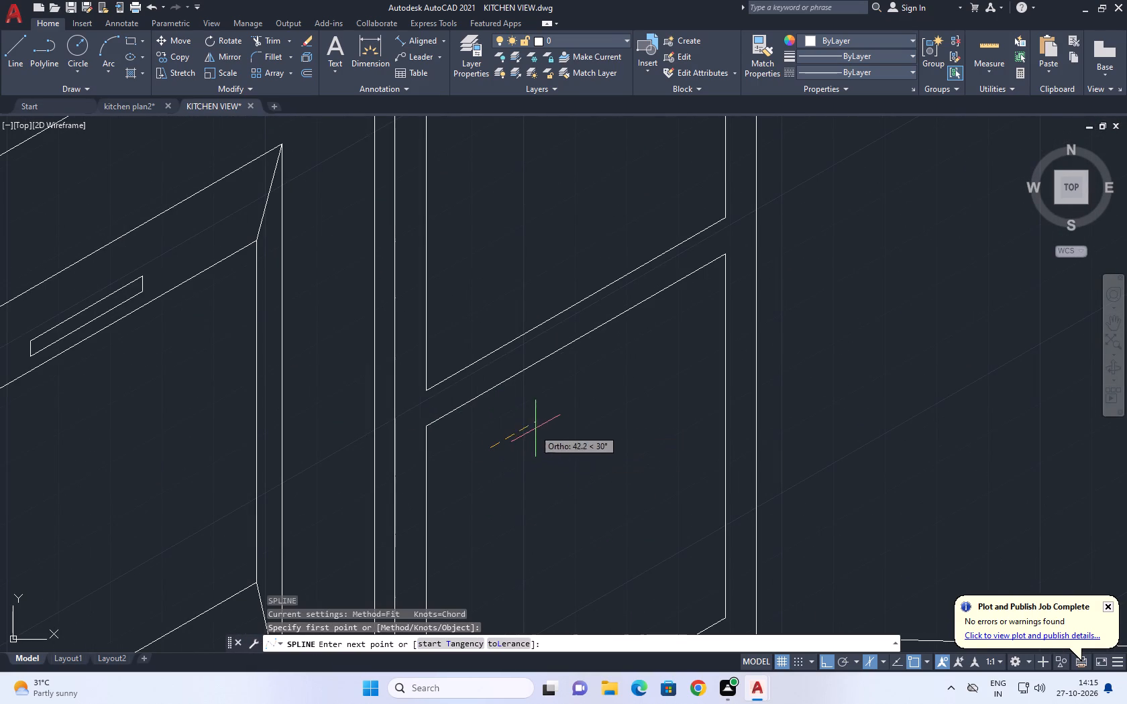
pyautogui.press('F8')
pyautogui.click(563, 416)
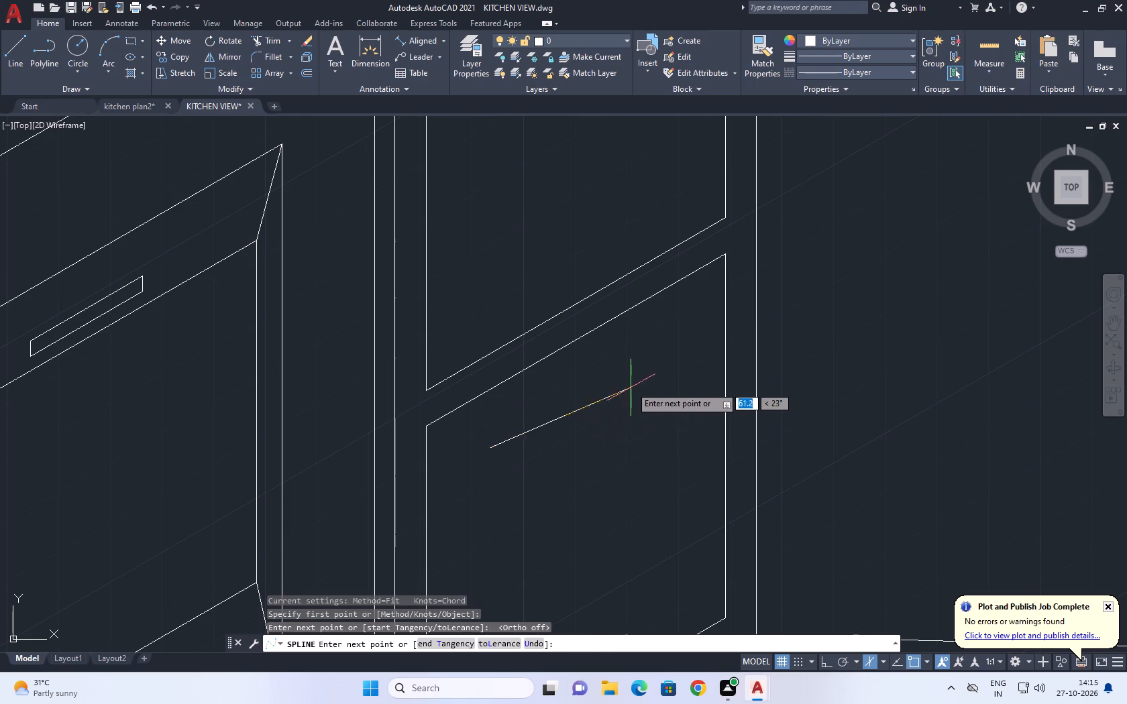
pyautogui.click(624, 377)
pyautogui.click(629, 367)
pyautogui.press('space')
# Move the spline's two intermediate fit points downward to even out the handle's curve.
pyautogui.click(594, 398)
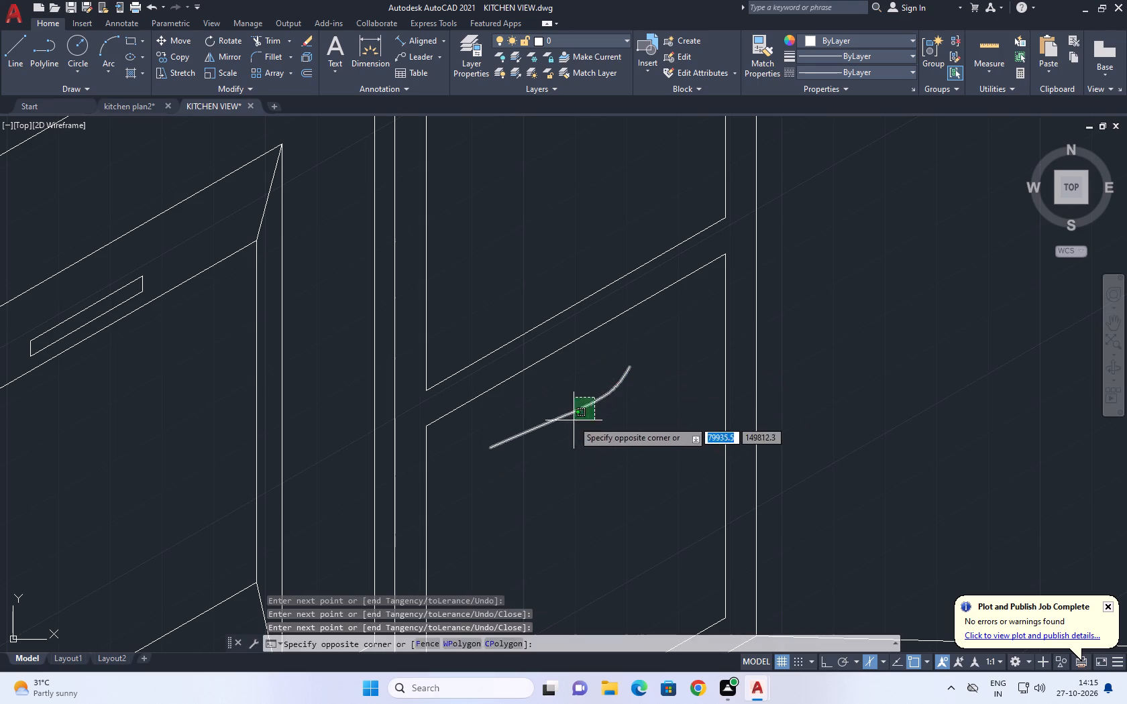
pyautogui.click(573, 421)
pyautogui.click(563, 415)
pyautogui.click(557, 426)
pyautogui.scroll(2, 617, 383)
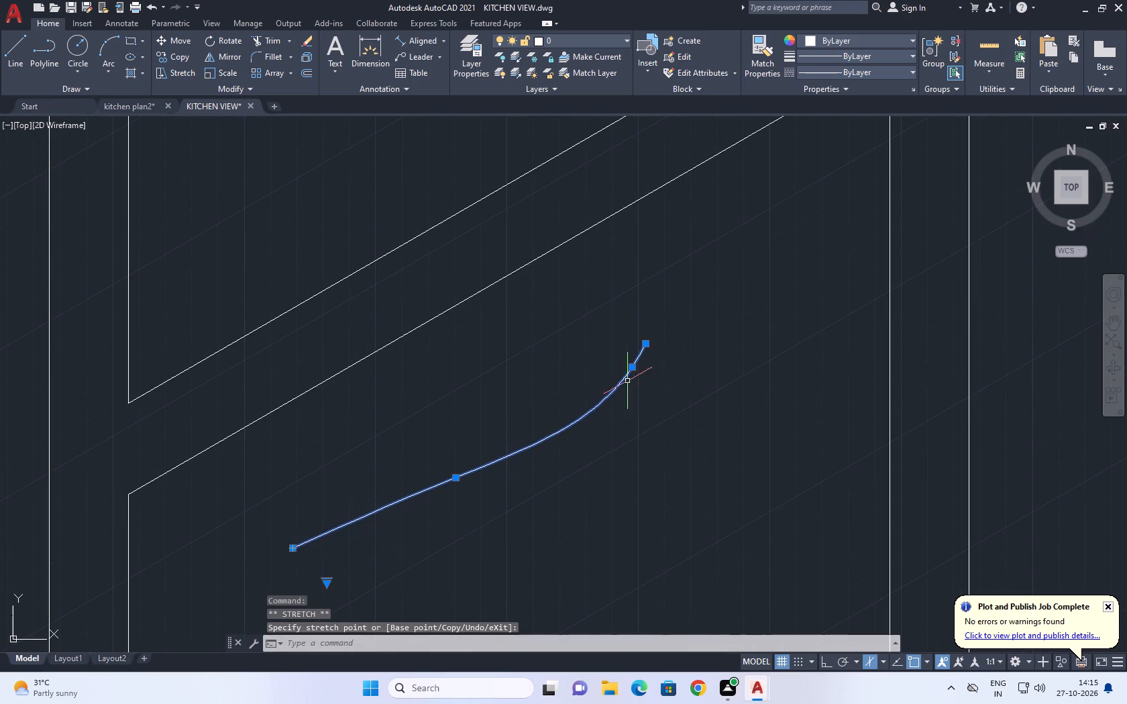
pyautogui.click(635, 369)
pyautogui.click(592, 413)
pyautogui.moveTo(512, 430); pyautogui.dragTo(538, 339, button='middle')
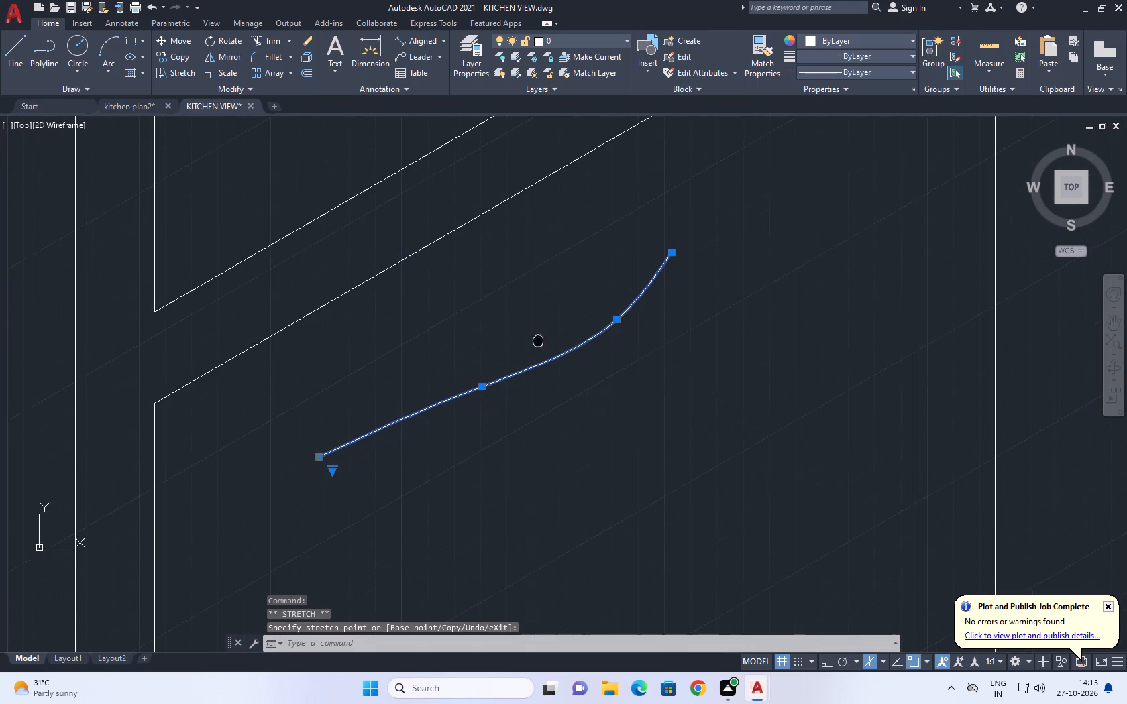
pyautogui.click(482, 384)
pyautogui.click(475, 404)
# Copy the handle spline about 15 units downward to form the handle's second edge.
pyautogui.moveTo(555, 412); pyautogui.dragTo(531, 362, button='middle')
pyautogui.write('CO')
pyautogui.press('space')
pyautogui.moveTo(533, 347); pyautogui.dragTo(532, 359)
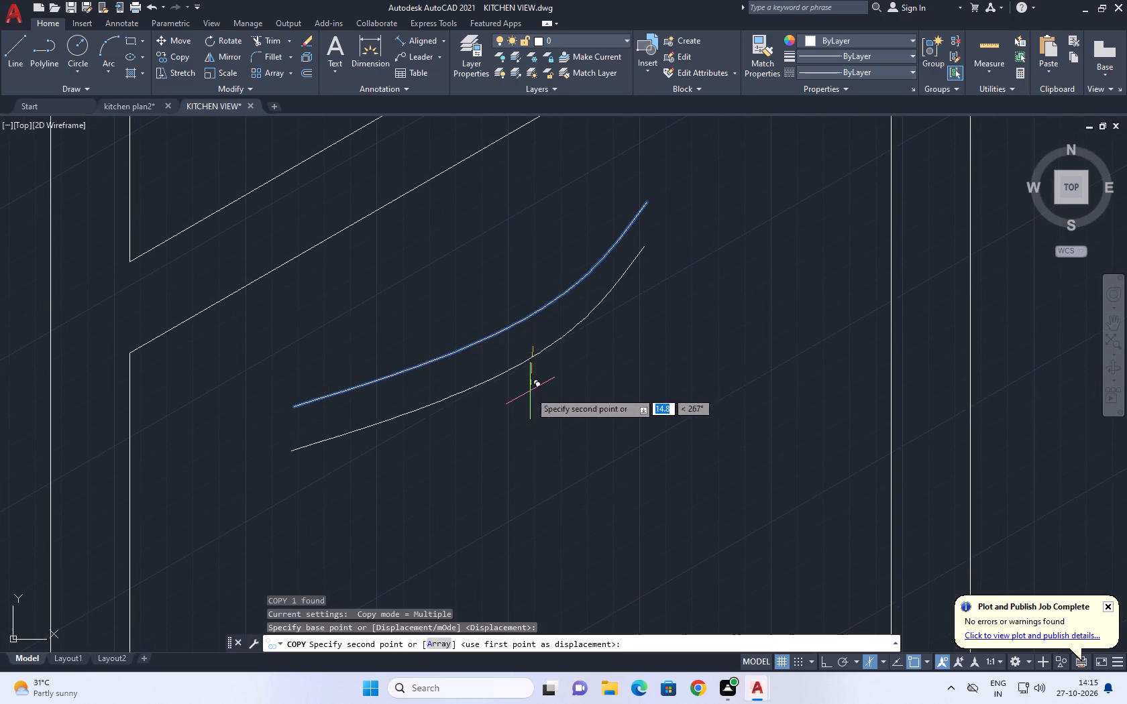
pyautogui.click(530, 392)
pyautogui.press('Escape')
# Close the handle's lower end with a three-point arc and attach the arc's loose end to the upper spline's endpoint.
pyautogui.moveTo(441, 367); pyautogui.dragTo(508, 392, button='middle')
pyautogui.write('A')
pyautogui.press('space')
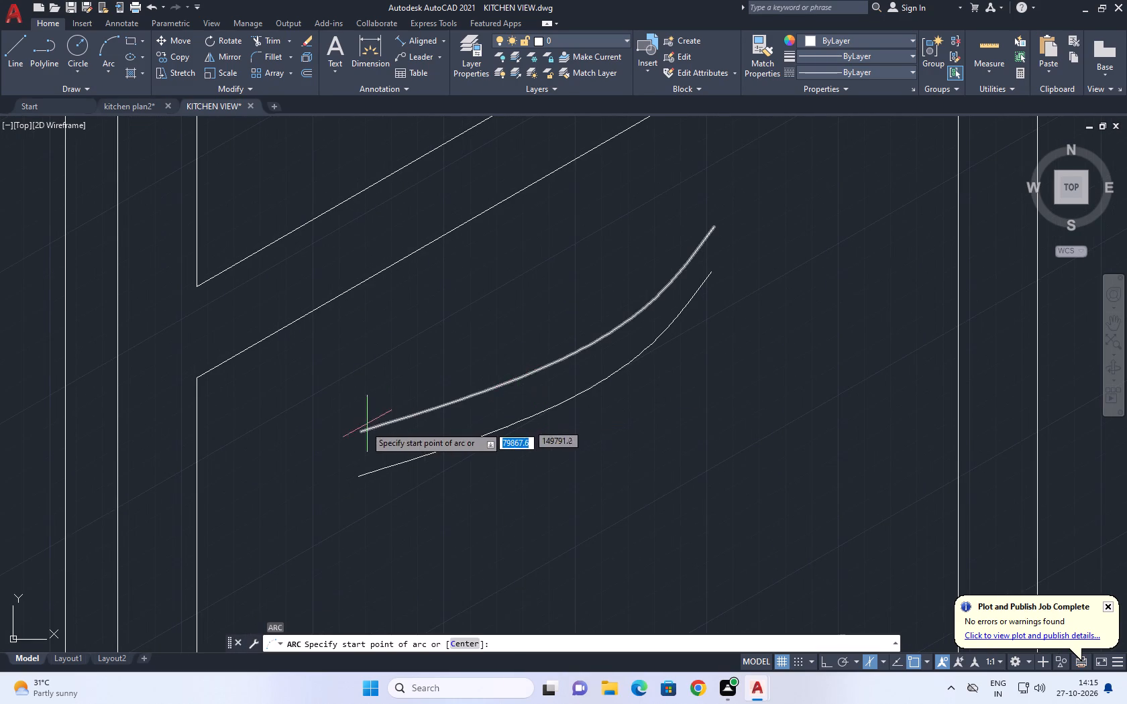
pyautogui.scroll(1, 356, 431)
pyautogui.click(364, 435)
pyautogui.click(345, 456)
pyautogui.click(356, 498)
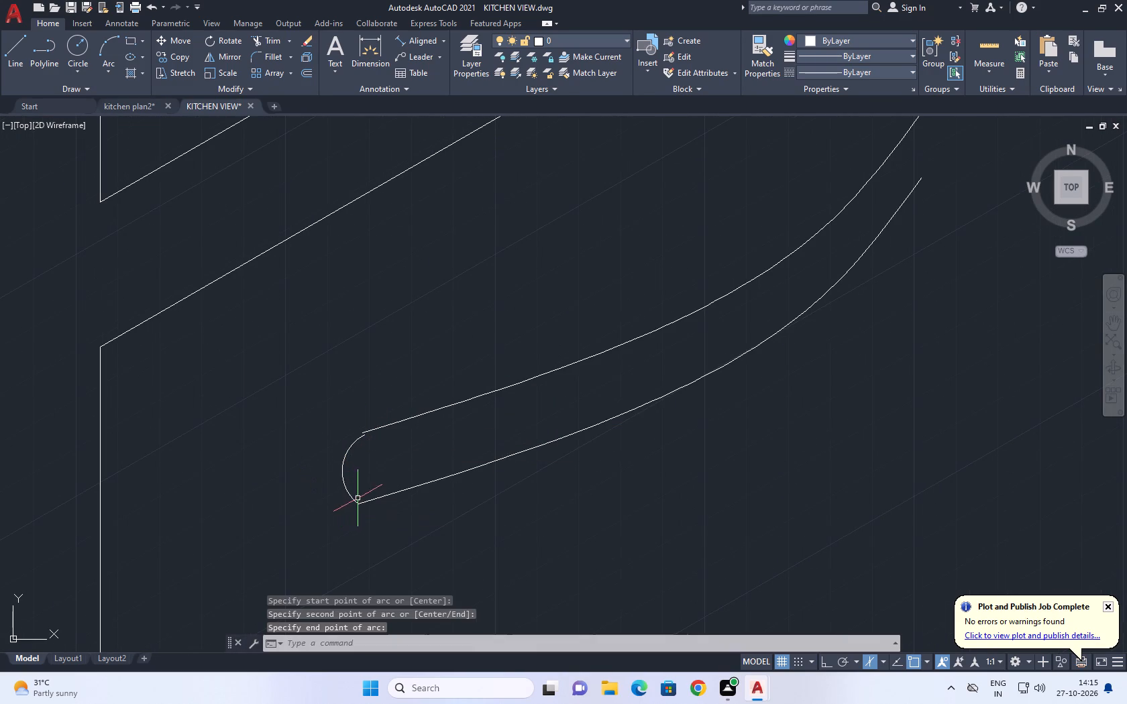
pyautogui.scroll(2, 354, 457)
pyautogui.click(348, 427)
pyautogui.click(340, 422)
pyautogui.scroll(1, 337, 420)
pyautogui.click(333, 416)
pyautogui.scroll(3, 384, 392)
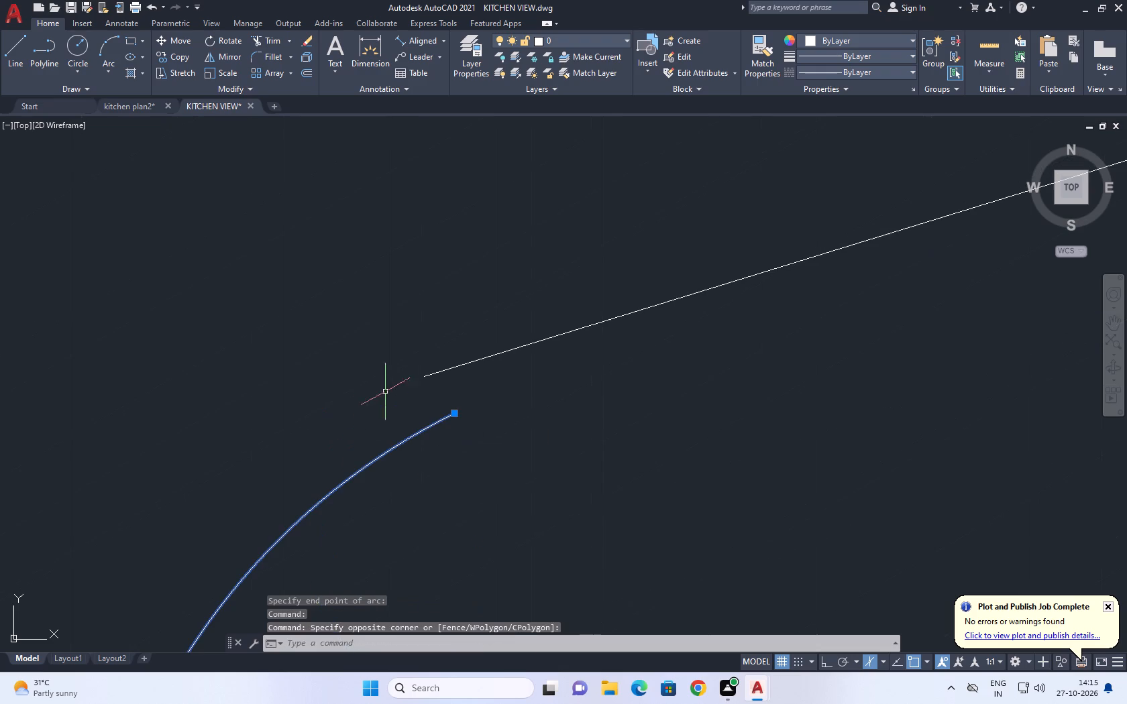
pyautogui.click(455, 412)
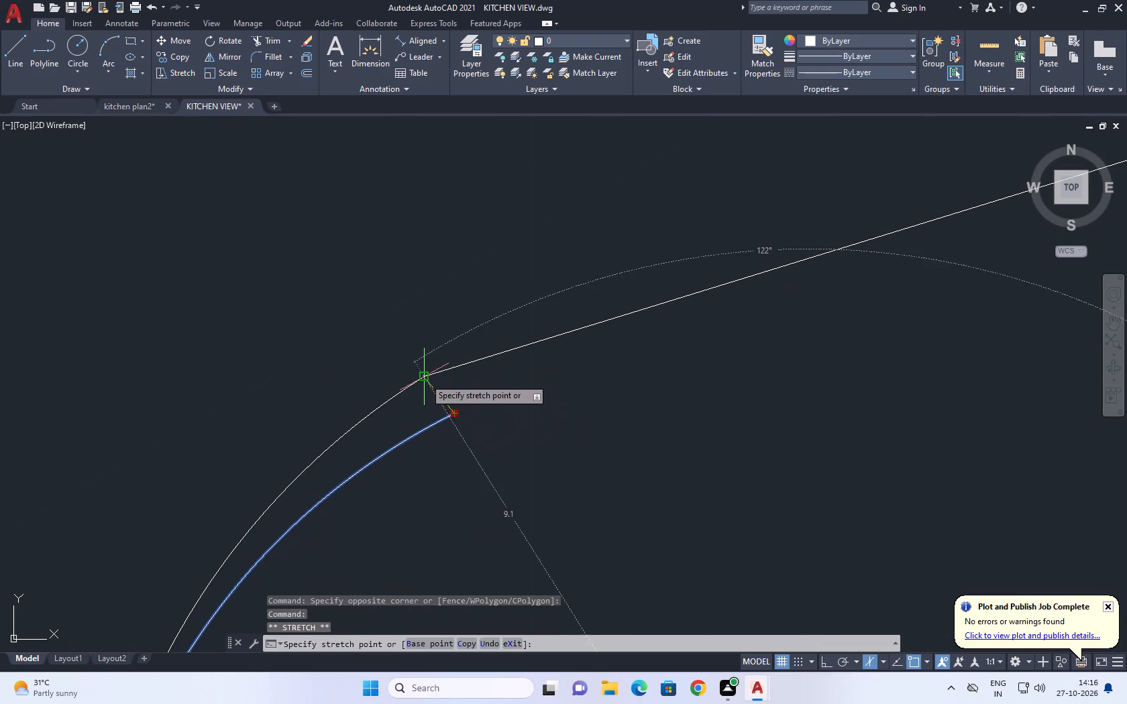
pyautogui.moveTo(424, 376); pyautogui.dragTo(423, 384)
pyautogui.scroll(-4, 459, 413)
pyautogui.moveTo(627, 375); pyautogui.dragTo(438, 430, button='middle')
pyautogui.scroll(-4, 436, 432)
pyautogui.press('Escape')
# Close the handle's upper end with a three-point arc and pull its midpoint inward for a flatter bulge.
pyautogui.moveTo(710, 363); pyautogui.dragTo(571, 406, button='middle')
pyautogui.press('space')
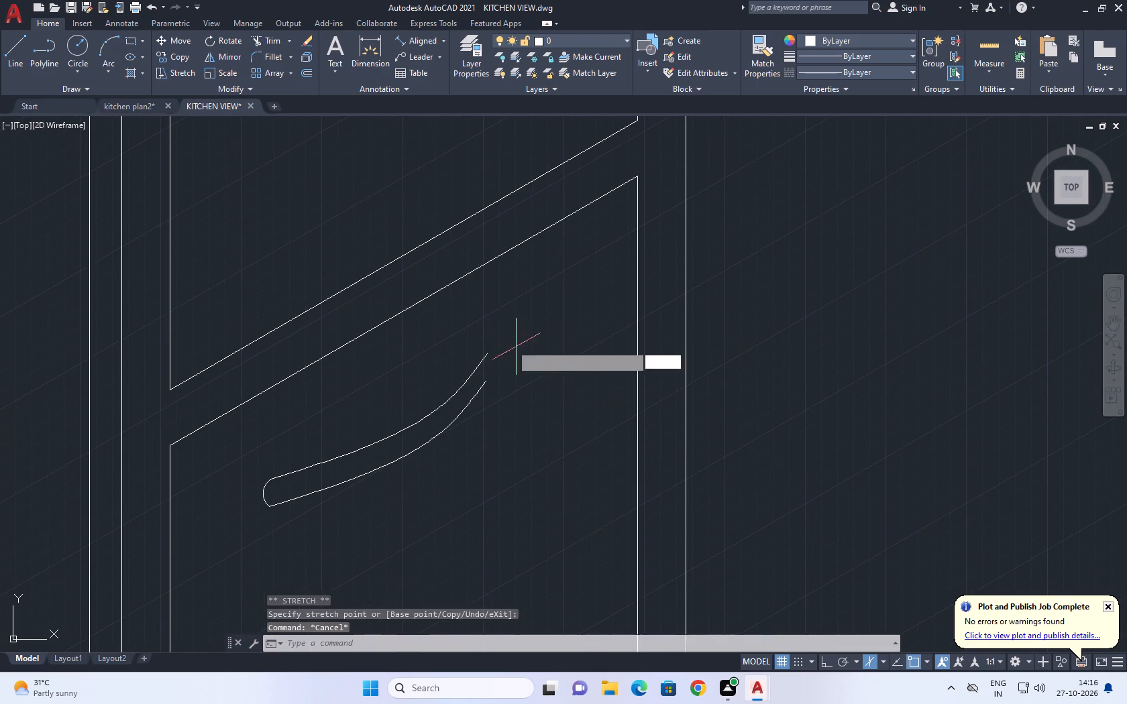
pyautogui.scroll(2, 485, 351)
pyautogui.click(485, 359)
pyautogui.click(520, 379)
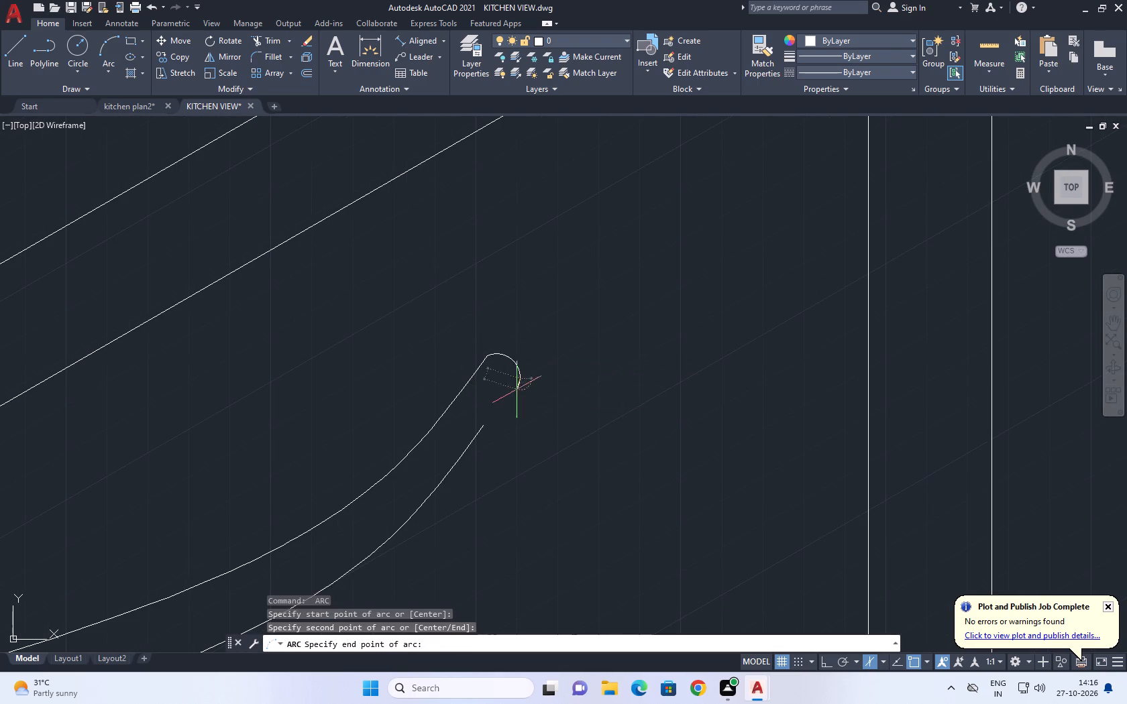
pyautogui.click(490, 422)
pyautogui.scroll(2, 480, 422)
pyautogui.moveTo(602, 410); pyautogui.dragTo(594, 397)
pyautogui.click(545, 353)
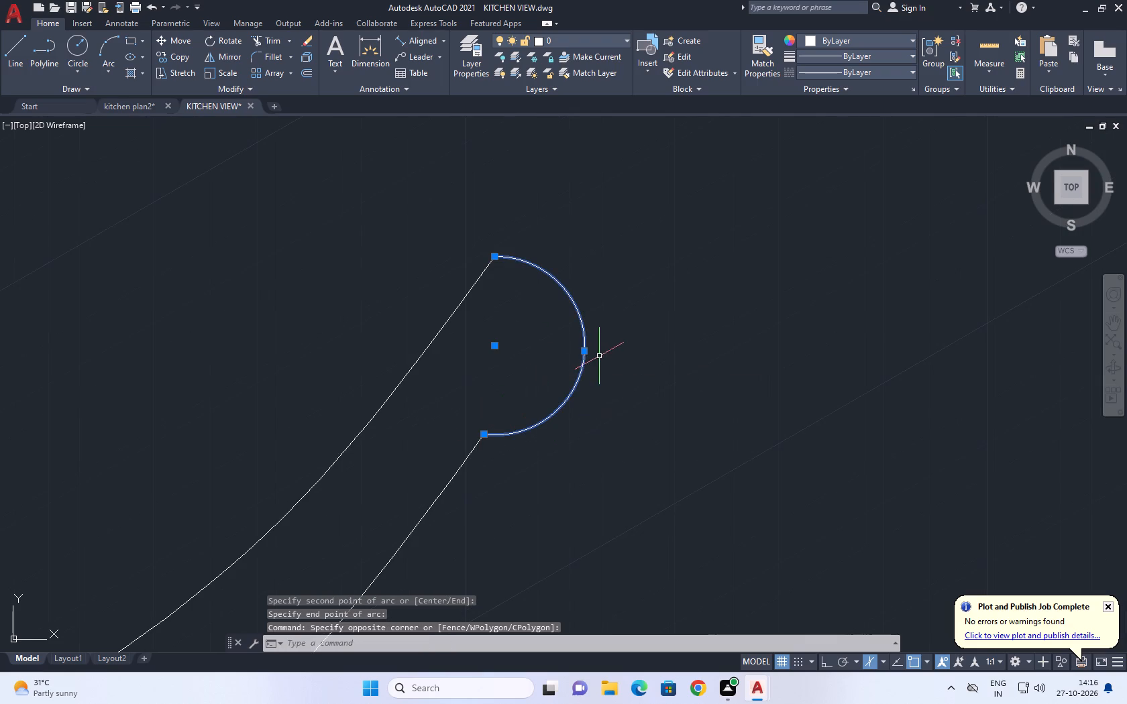
pyautogui.click(586, 351)
pyautogui.click(538, 349)
pyautogui.scroll(-5, 579, 351)
pyautogui.scroll(3, 520, 382)
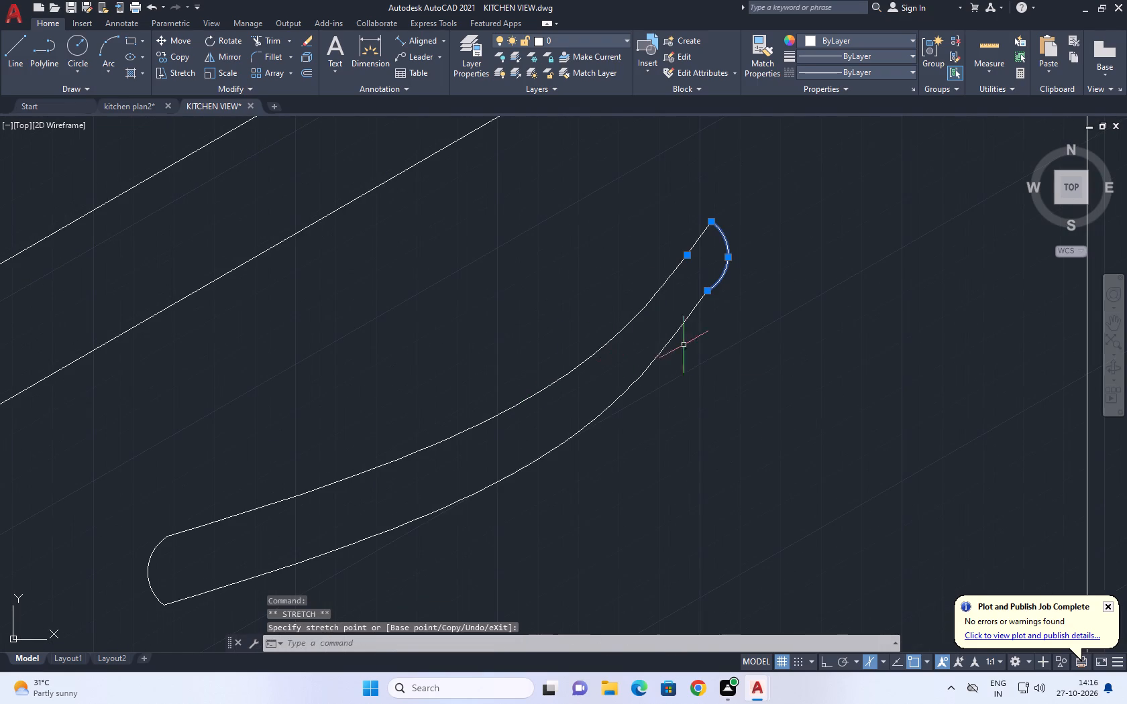
# Stretch the shared endpoint of the handle's lower spline and upper-end arc slightly outward and down.
pyautogui.moveTo(738, 340); pyautogui.dragTo(702, 328)
pyautogui.moveTo(680, 311); pyautogui.dragTo(672, 307)
pyautogui.click(706, 290)
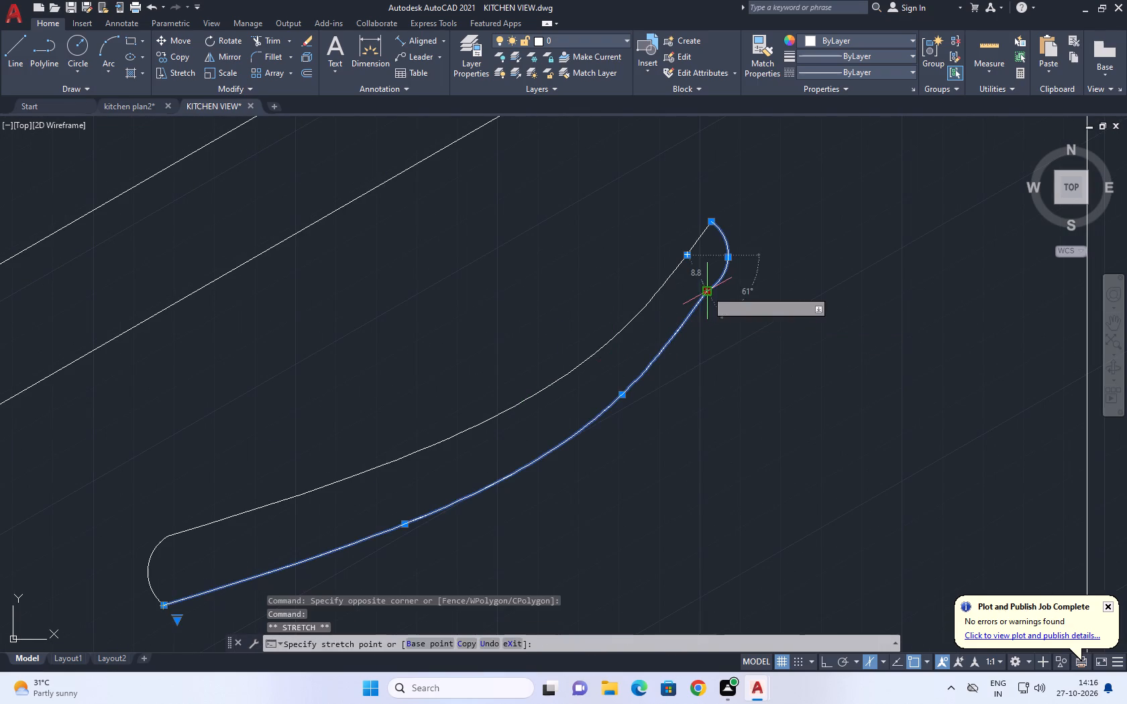
pyautogui.click(714, 302)
pyautogui.press('Escape')
# Scale the curved handle on the bottom drawer of the corner-side bay down to roughly half its size.
pyautogui.scroll(-4, 706, 300)
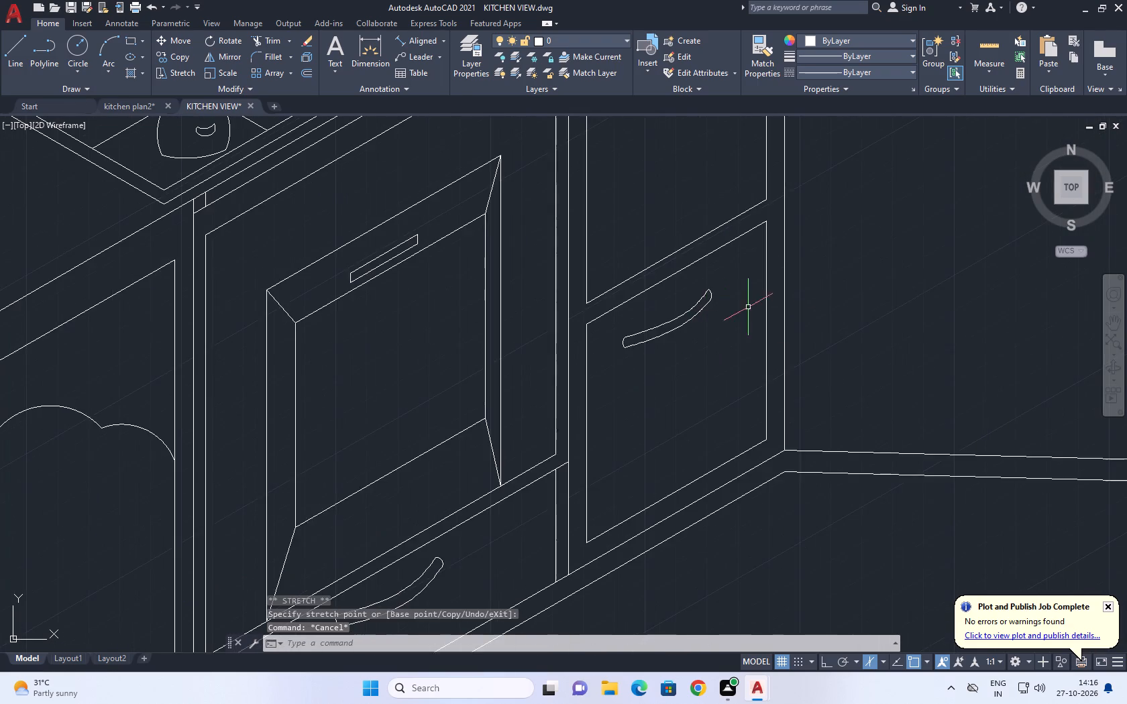
pyautogui.moveTo(751, 307); pyautogui.dragTo(735, 333, button='middle')
pyautogui.moveTo(737, 332); pyautogui.dragTo(686, 414, button='middle')
pyautogui.scroll(-1, 694, 400)
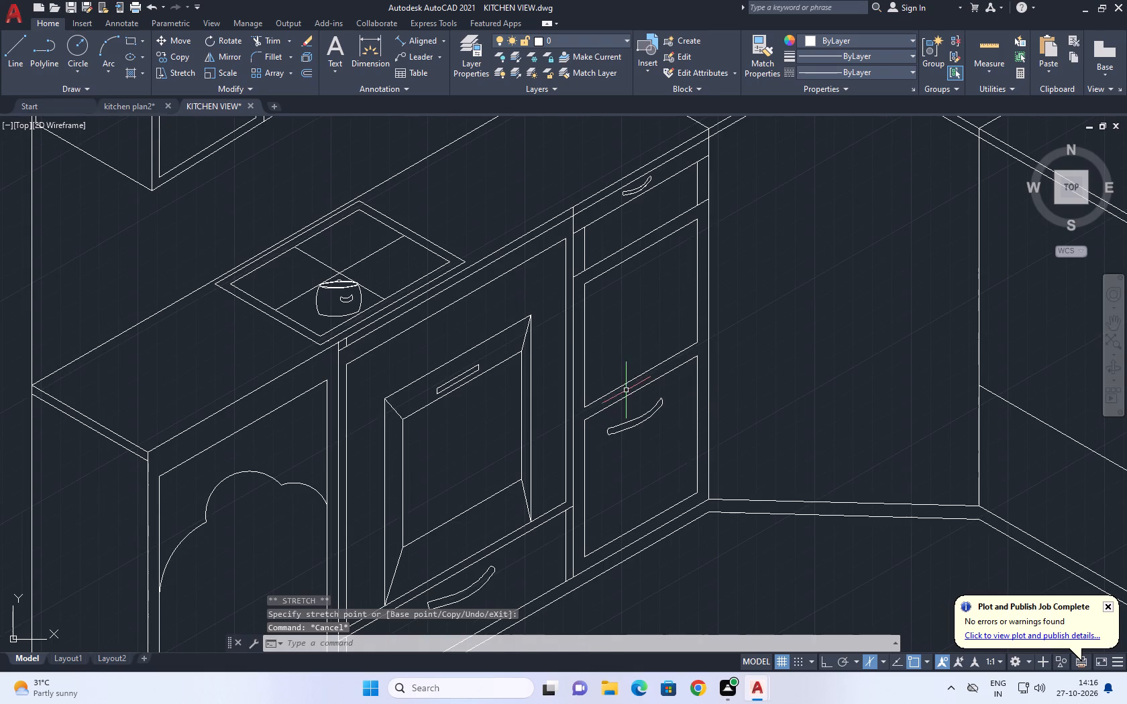
pyautogui.click(605, 360)
pyautogui.click(672, 445)
pyautogui.press('s')
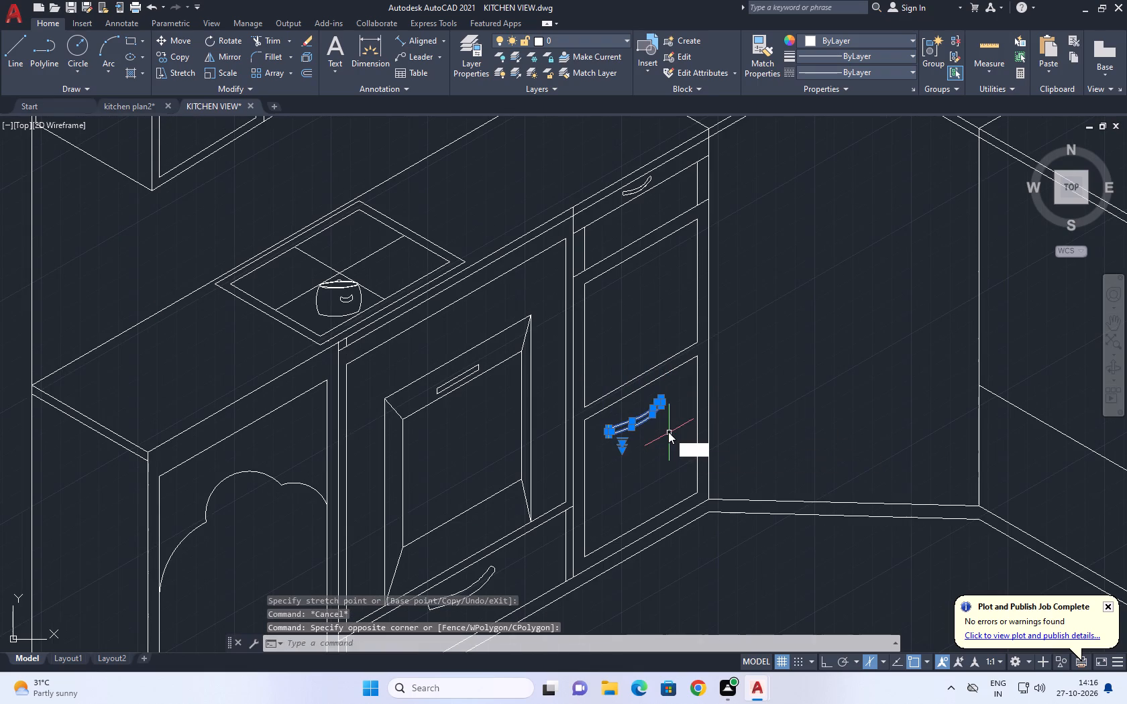
pyautogui.press('c')
pyautogui.press('space')
pyautogui.scroll(2, 625, 418)
pyautogui.click(665, 415)
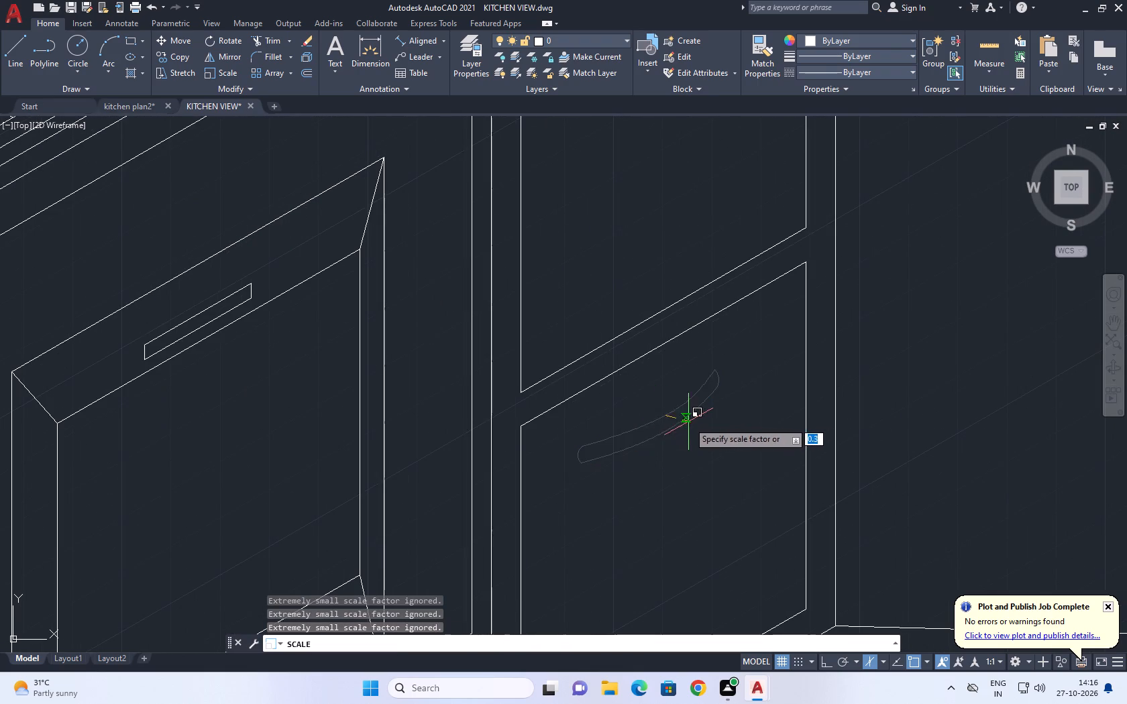
pyautogui.click(706, 419)
# Copy the reduced handle about 300 units straight up onto the drawer front above it.
pyautogui.click(599, 385)
pyautogui.click(740, 470)
pyautogui.moveTo(671, 409); pyautogui.dragTo(669, 437, button='middle')
pyautogui.press('c')
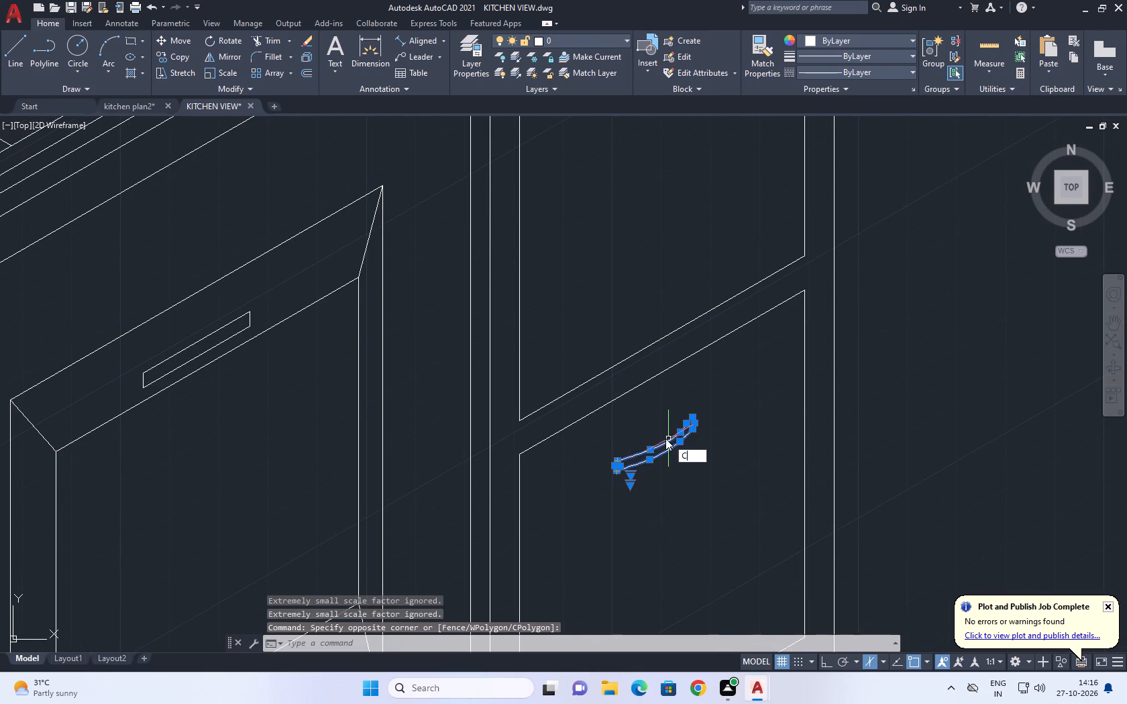
pyautogui.press('o')
pyautogui.press('space')
pyautogui.click(660, 463)
pyautogui.moveTo(655, 221); pyautogui.dragTo(647, 407, button='middle')
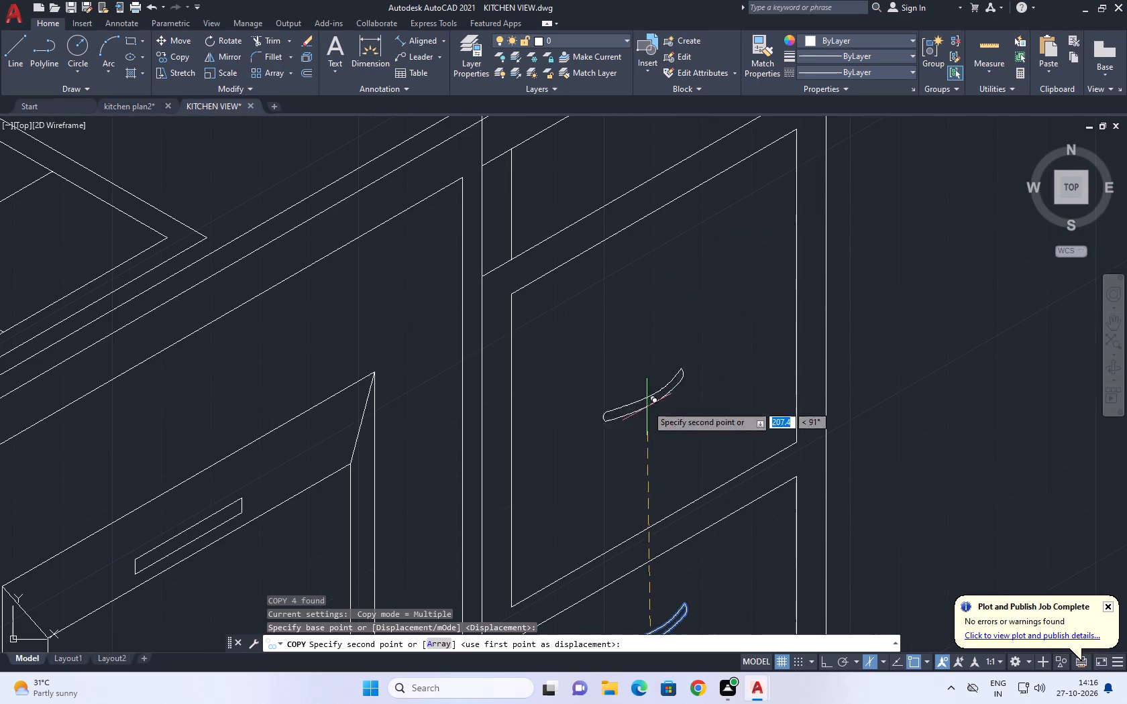
pyautogui.press('F8')
pyautogui.moveTo(654, 290); pyautogui.dragTo(654, 297)
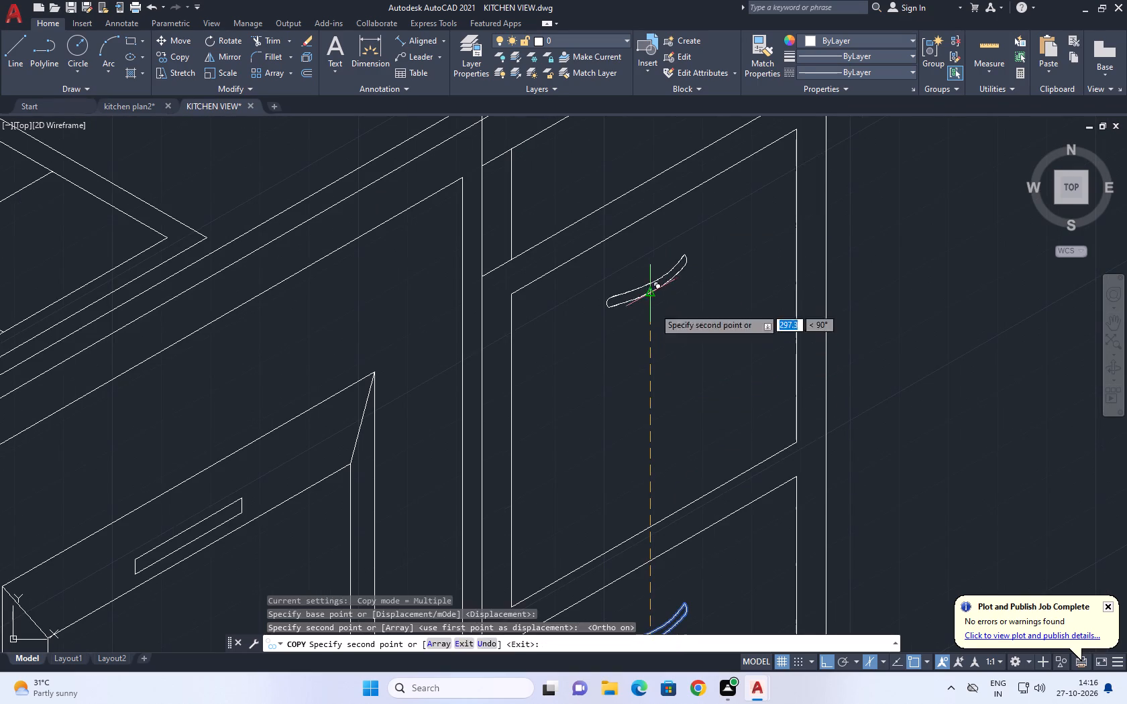
pyautogui.press('Escape')
# Copy the diagonal corner cabinet's right vertical edge 50 units inward along the 150° isometric axis.
pyautogui.scroll(-4, 655, 337)
pyautogui.moveTo(712, 343); pyautogui.dragTo(564, 345, button='middle')
pyautogui.click(639, 318)
pyautogui.click(608, 327)
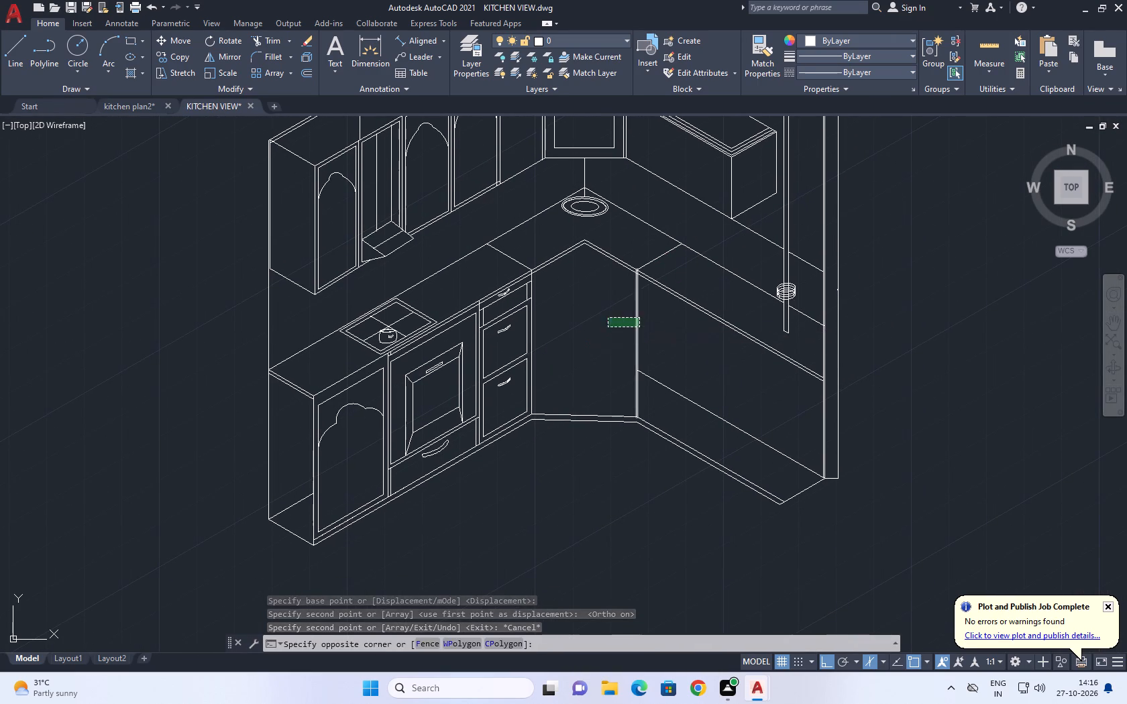
pyautogui.moveTo(633, 320); pyautogui.dragTo(625, 376, button='middle')
pyautogui.press('c')
pyautogui.write('O')
pyautogui.press('space')
pyautogui.click(625, 386)
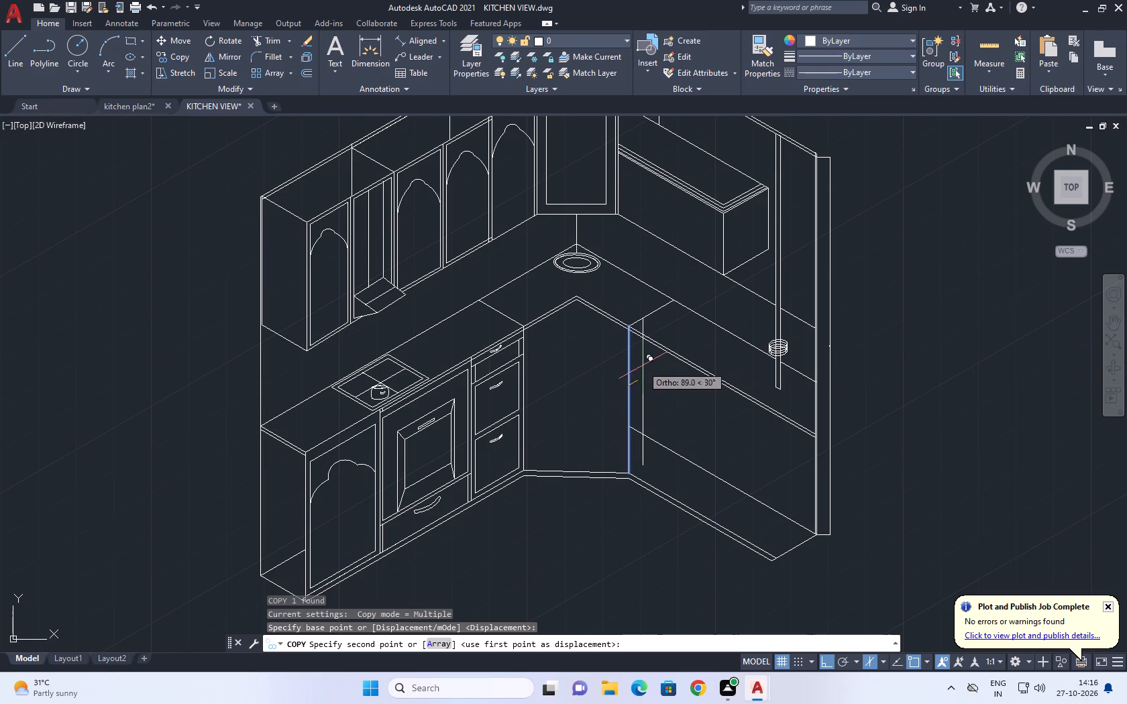
pyautogui.press('F5')
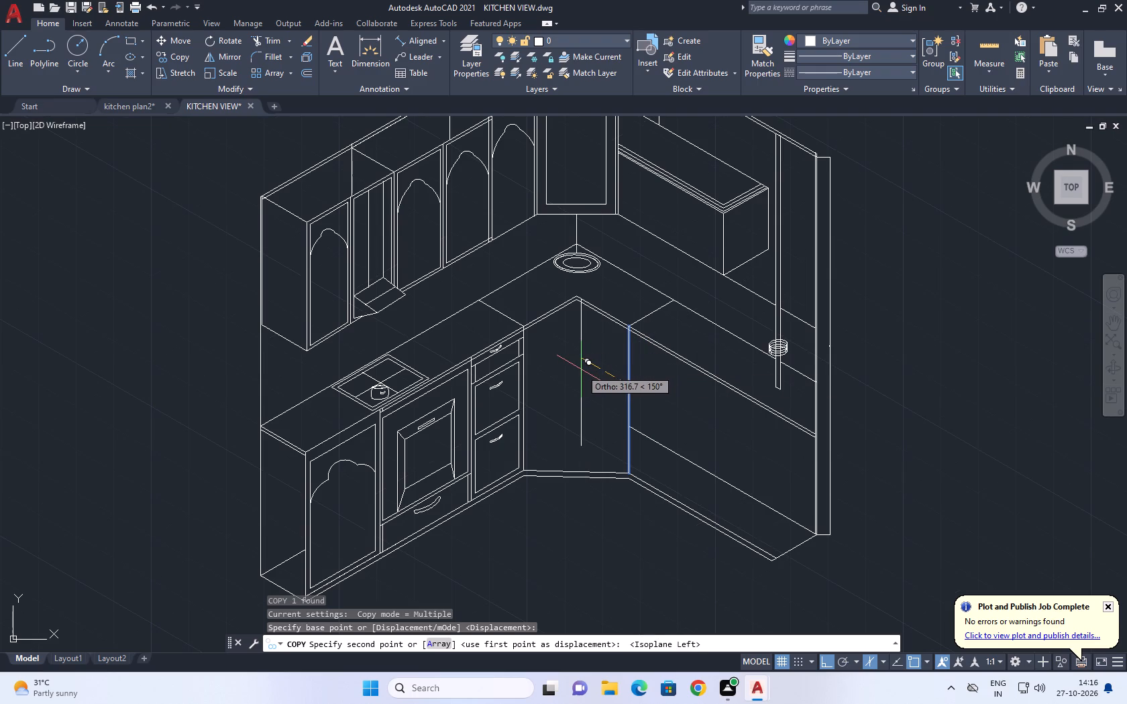
pyautogui.write('50')
pyautogui.press('Return')
pyautogui.press('Escape')
# Copy the corner cabinet's left vertical edge 50 units inward along the 30° isometric axis.
pyautogui.scroll(3, 555, 437)
pyautogui.click(458, 306)
pyautogui.click(421, 355)
pyautogui.click(419, 355)
pyautogui.moveTo(476, 327); pyautogui.dragTo(483, 336, button='middle')
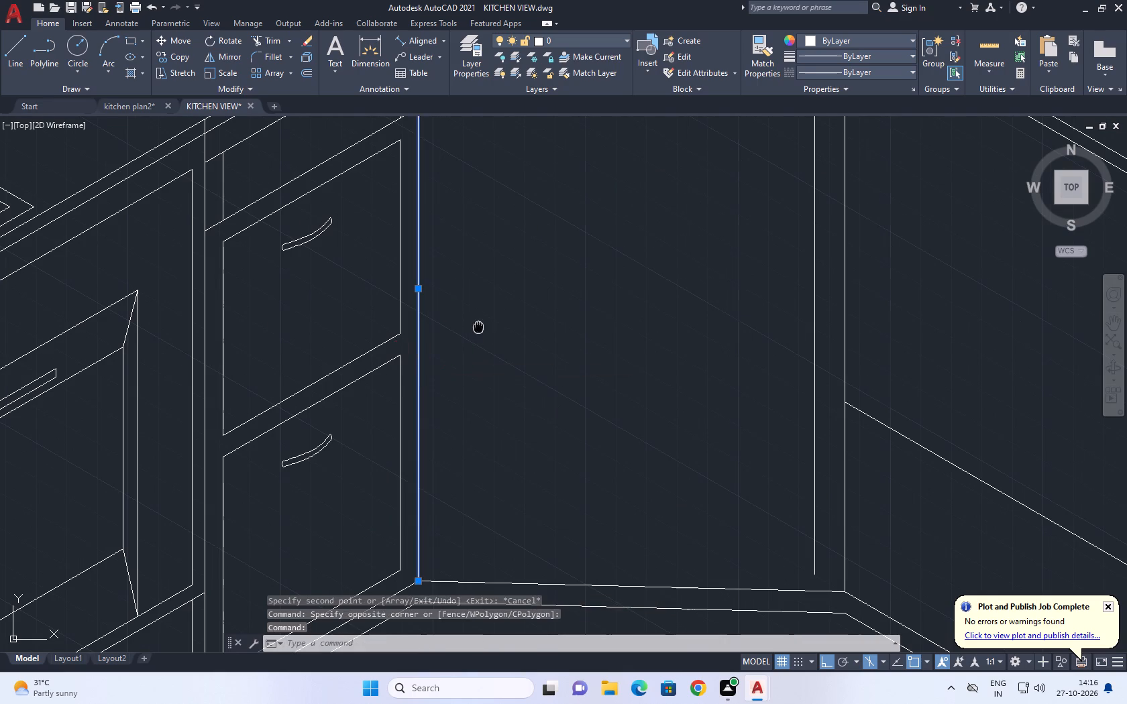
pyautogui.moveTo(483, 336); pyautogui.dragTo(490, 349, button='middle')
pyautogui.press('c')
pyautogui.press('o')
pyautogui.press('space')
pyautogui.click(447, 360)
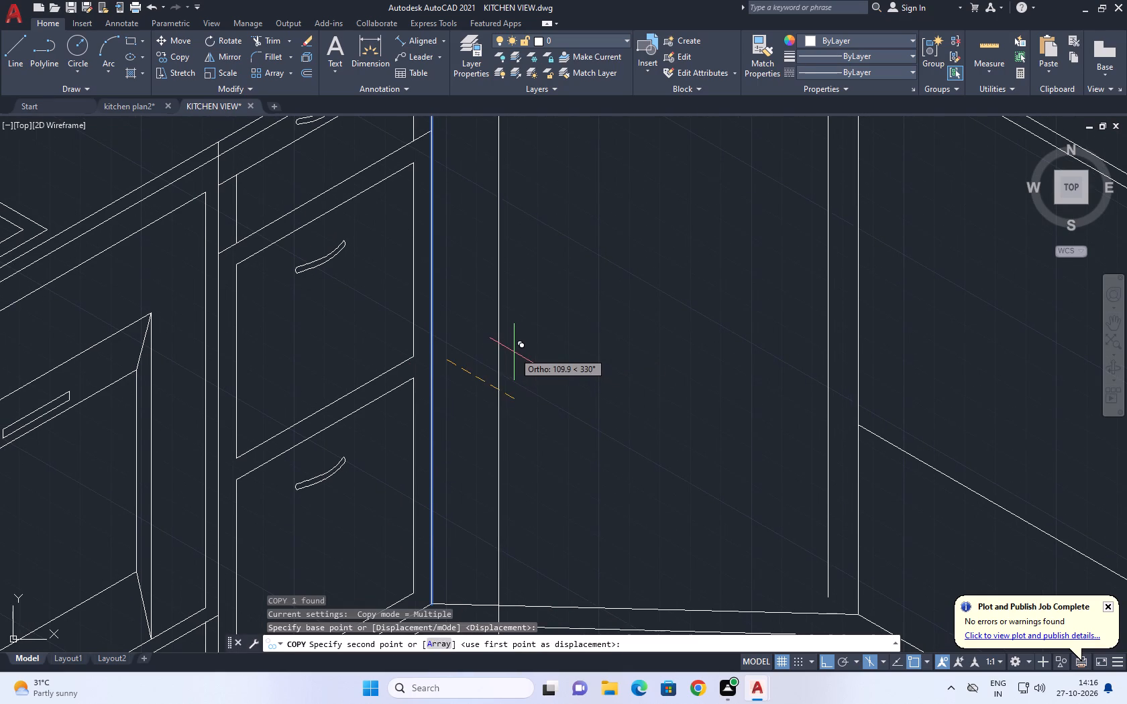
pyautogui.scroll(-2, 537, 351)
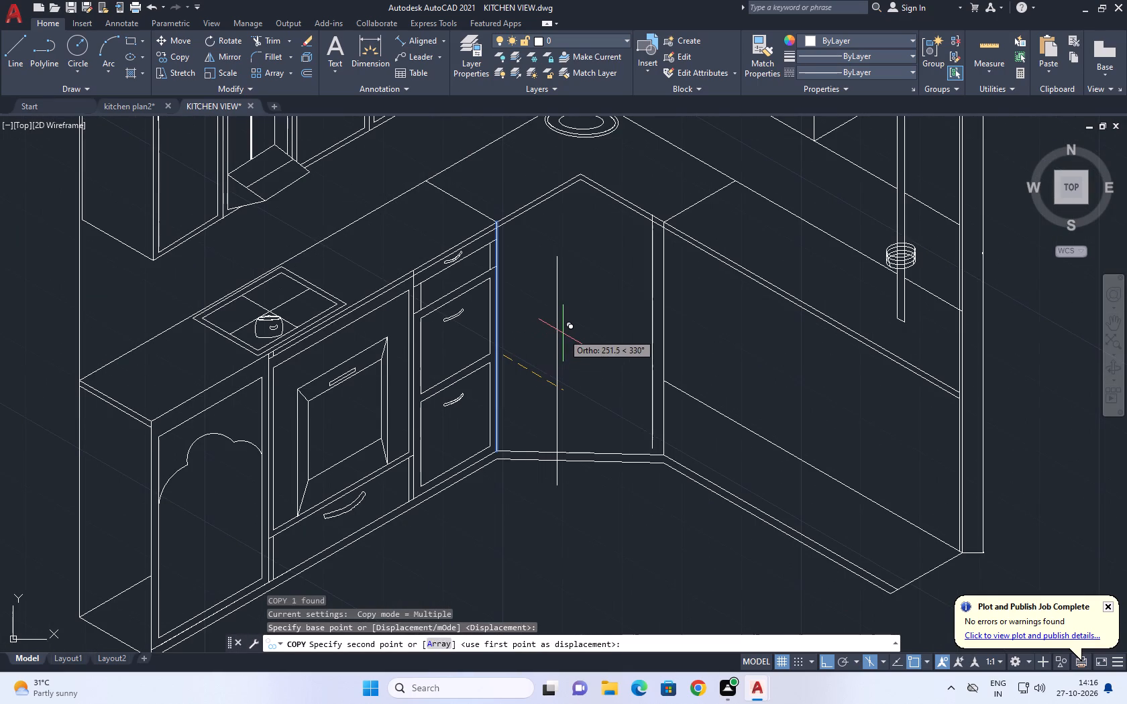
pyautogui.press('F5')
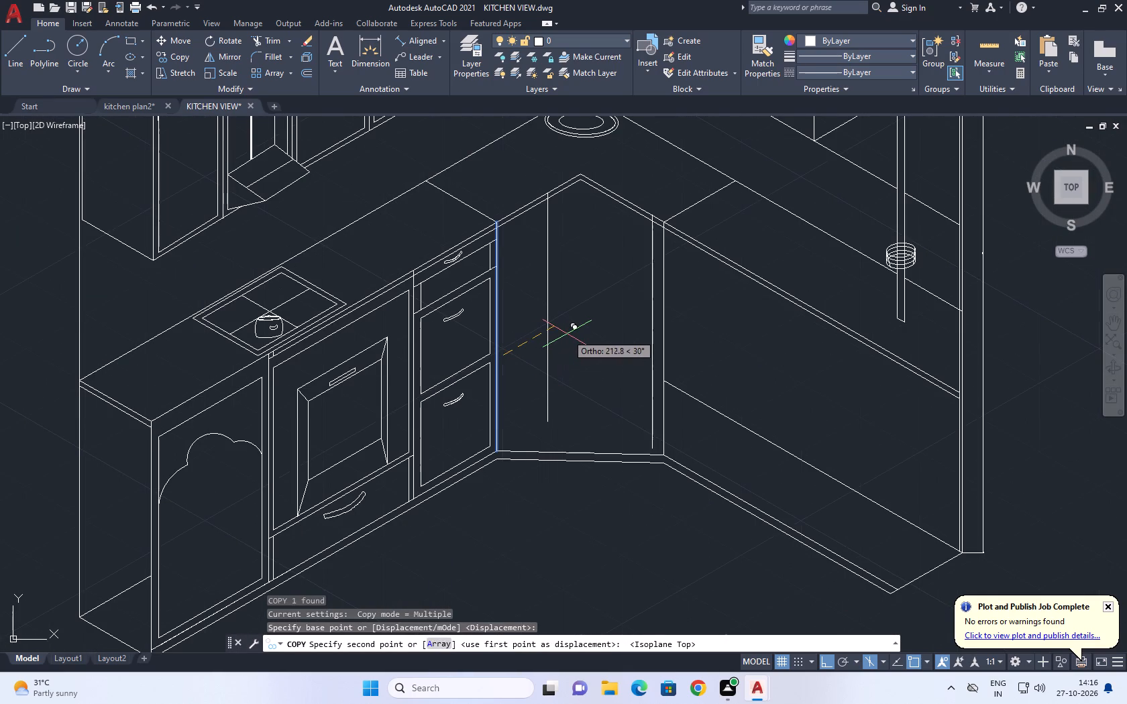
pyautogui.write('50')
pyautogui.press('Return')
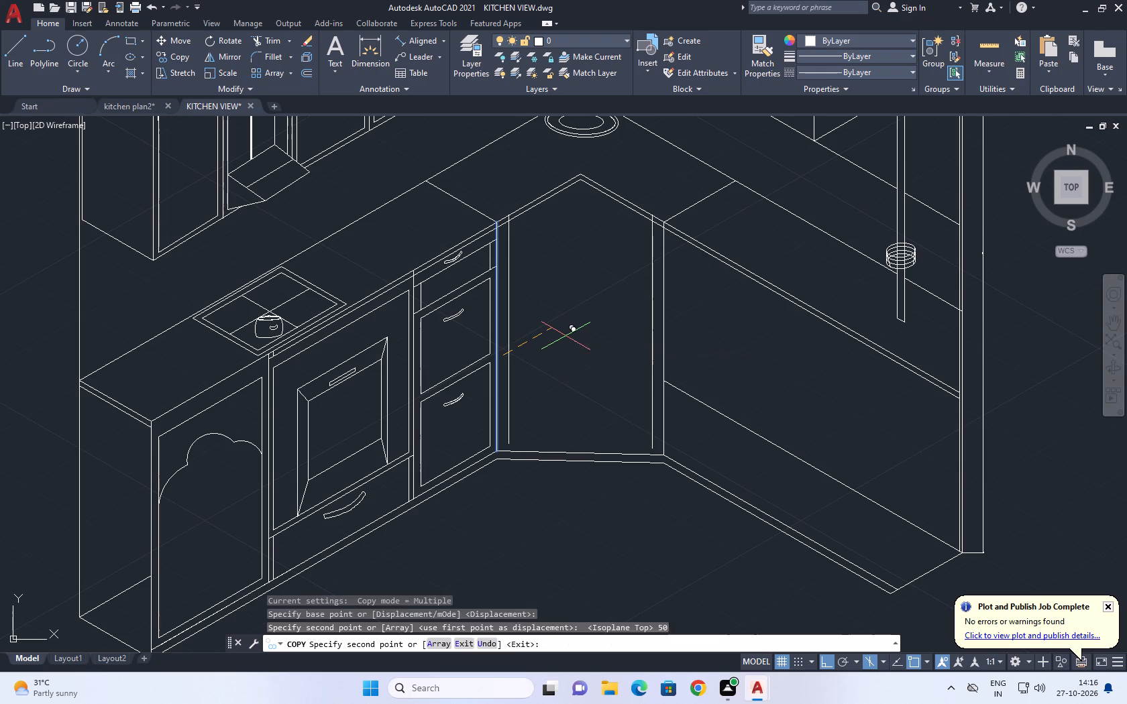
pyautogui.press('Escape')
# Copy the corner cabinet's bottom front edge 50 units straight up as the door frame's lower line.
pyautogui.scroll(-1, 623, 235)
pyautogui.moveTo(631, 241); pyautogui.dragTo(649, 350, button='middle')
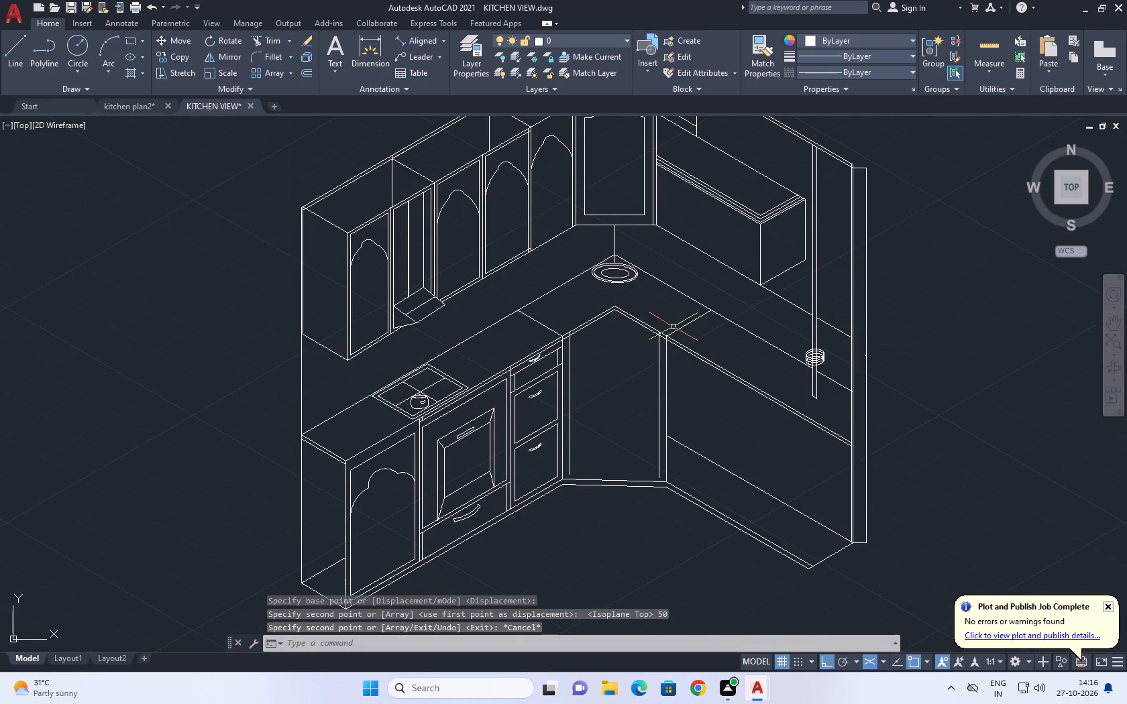
pyautogui.moveTo(673, 343); pyautogui.dragTo(673, 361, button='middle')
pyautogui.scroll(1, 626, 489)
pyautogui.moveTo(633, 512); pyautogui.dragTo(653, 486, button='middle')
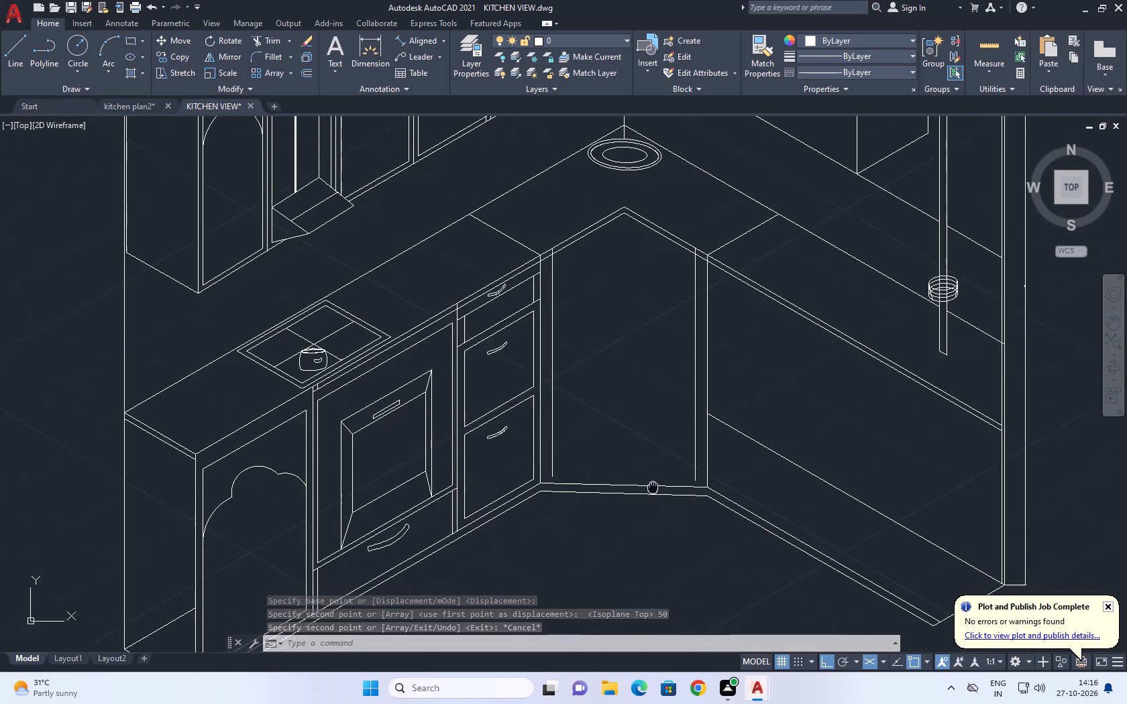
pyautogui.moveTo(653, 486); pyautogui.dragTo(597, 436, button='middle')
pyautogui.scroll(2, 596, 435)
pyautogui.click(608, 408)
pyautogui.moveTo(605, 410); pyautogui.dragTo(595, 417)
pyautogui.click(581, 412)
pyautogui.write('CO')
pyautogui.press('space')
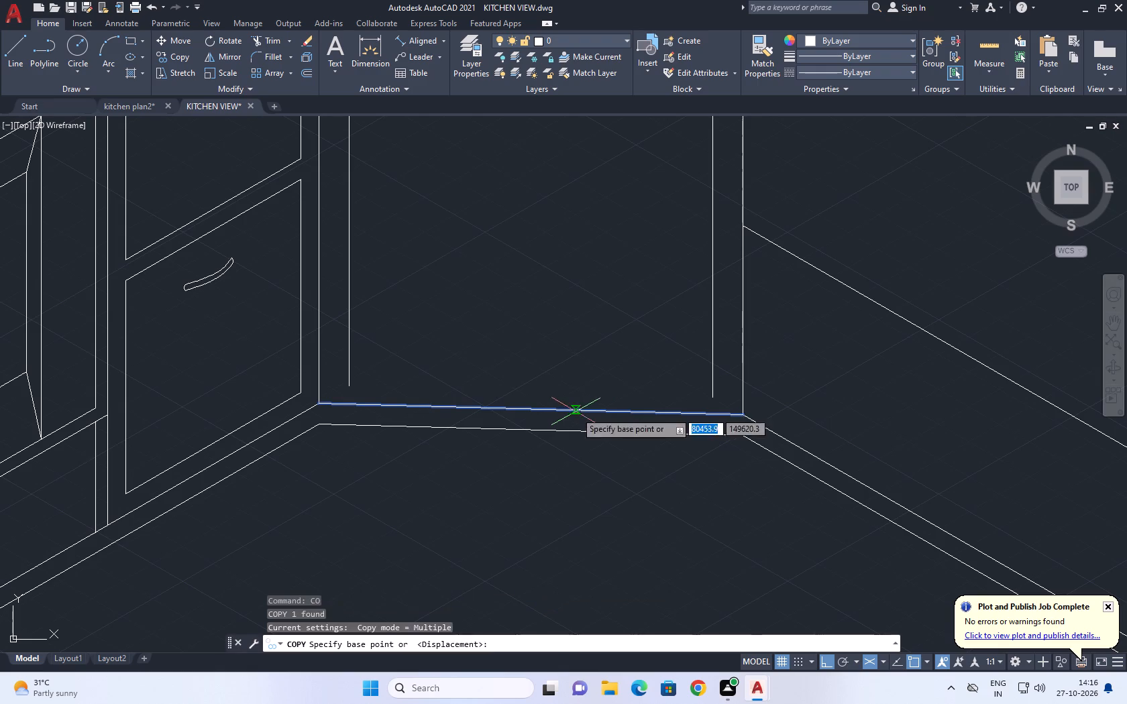
pyautogui.moveTo(576, 412); pyautogui.dragTo(577, 405)
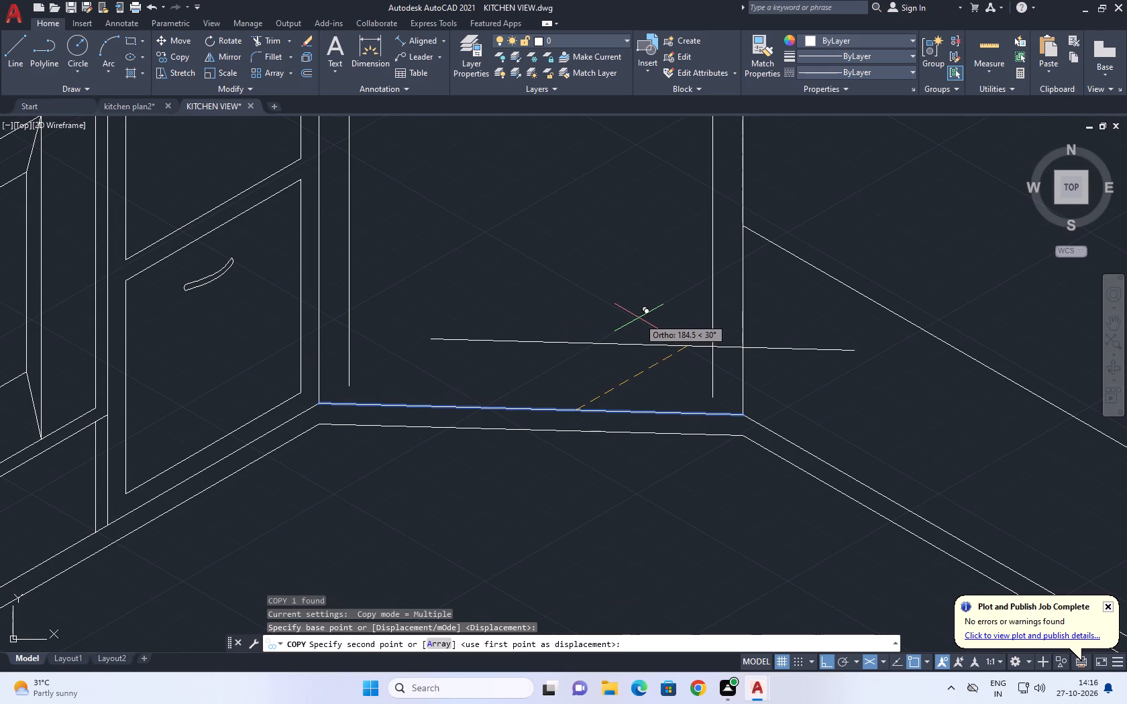
pyautogui.press('F5')
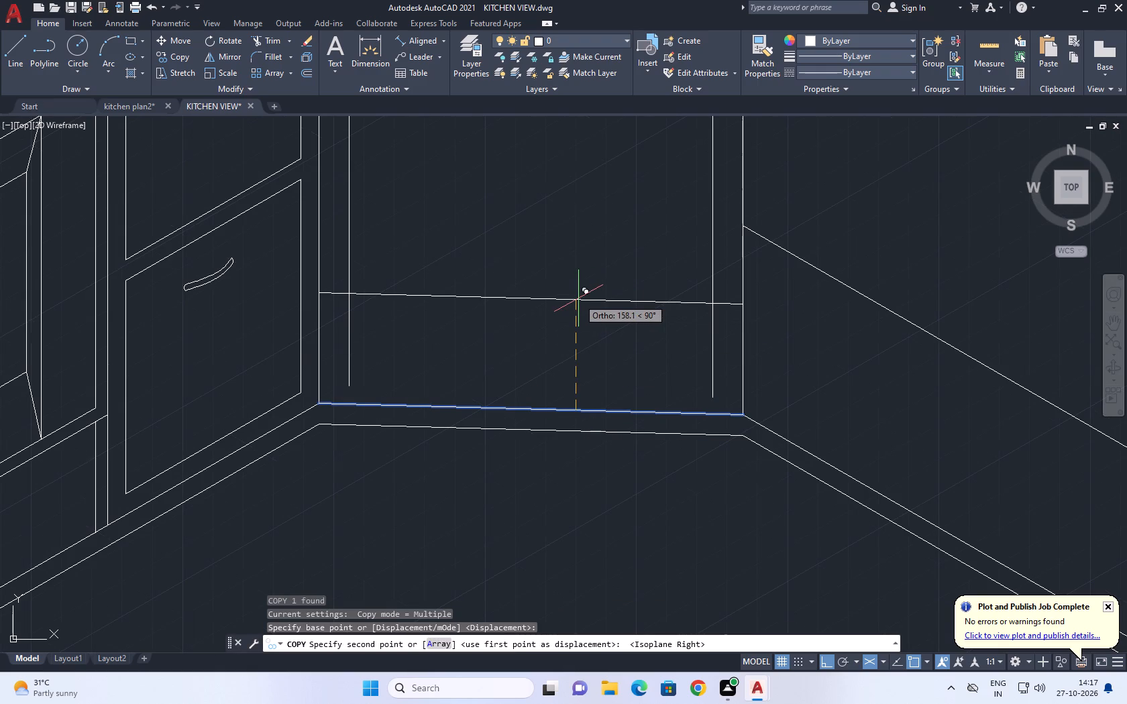
pyautogui.write('50')
pyautogui.press('Return')
pyautogui.press('Escape')
# Trim the overlapping inset line ends at the corner door's lower right corner, undoing any cut that removes the lower line's middle.
pyautogui.scroll(-2, 662, 355)
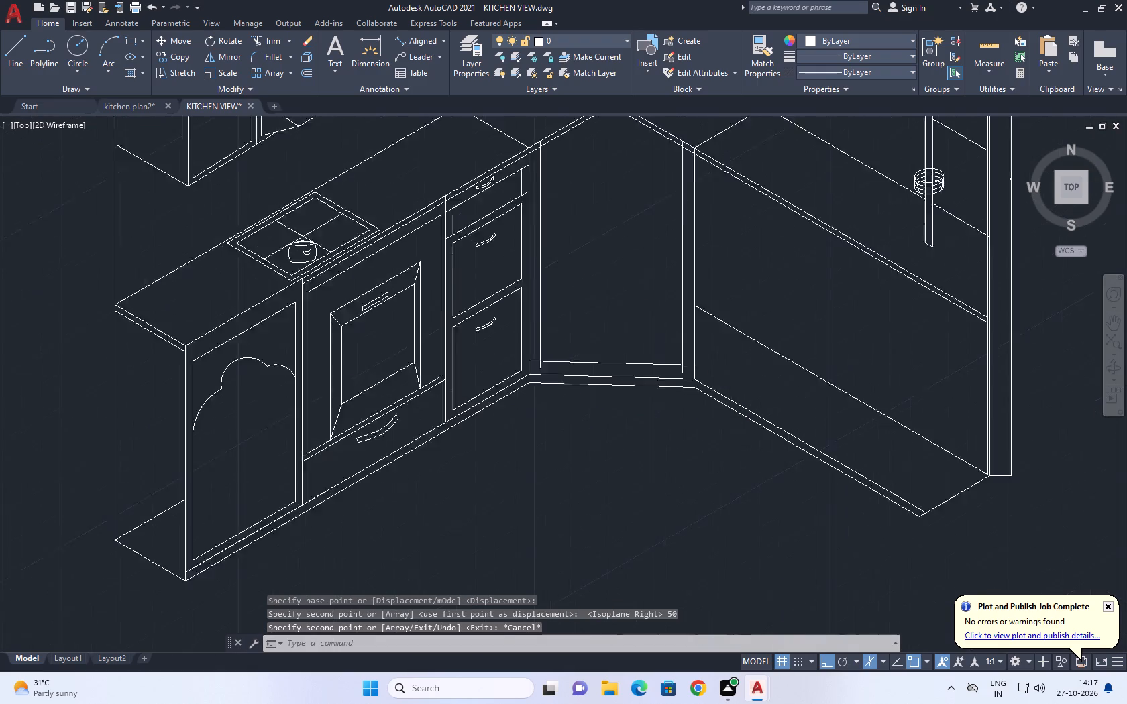
pyautogui.scroll(-1, 664, 359)
pyautogui.moveTo(665, 342); pyautogui.dragTo(655, 396, button='middle')
pyautogui.press('t')
pyautogui.press('r')
pyautogui.press('space')
pyautogui.scroll(4, 667, 408)
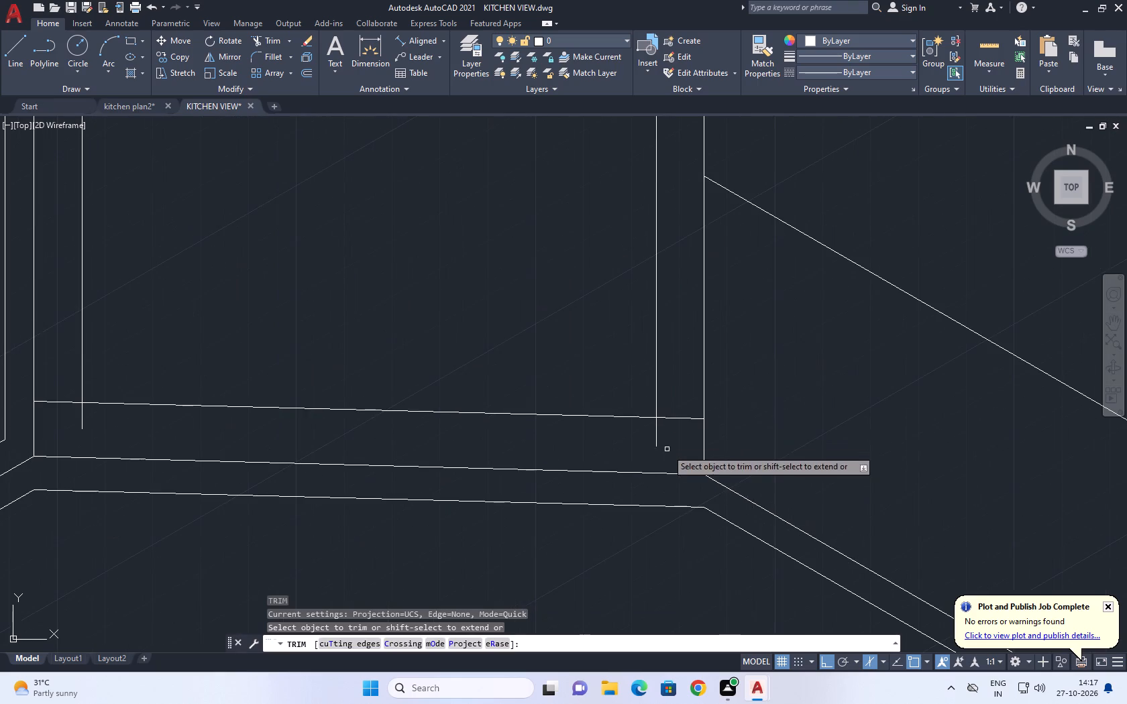
pyautogui.click(632, 437)
pyautogui.click(688, 392)
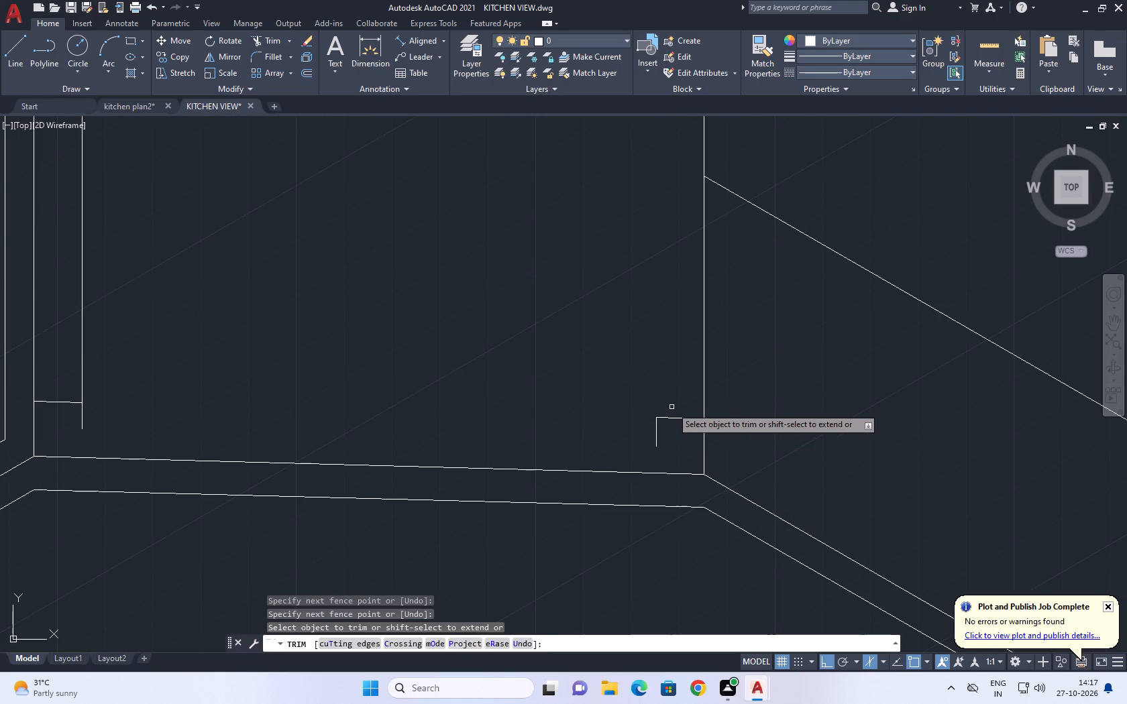
pyautogui.hotkey('ctrl', 'z')
pyautogui.scroll(6, 665, 431)
pyautogui.click(708, 330)
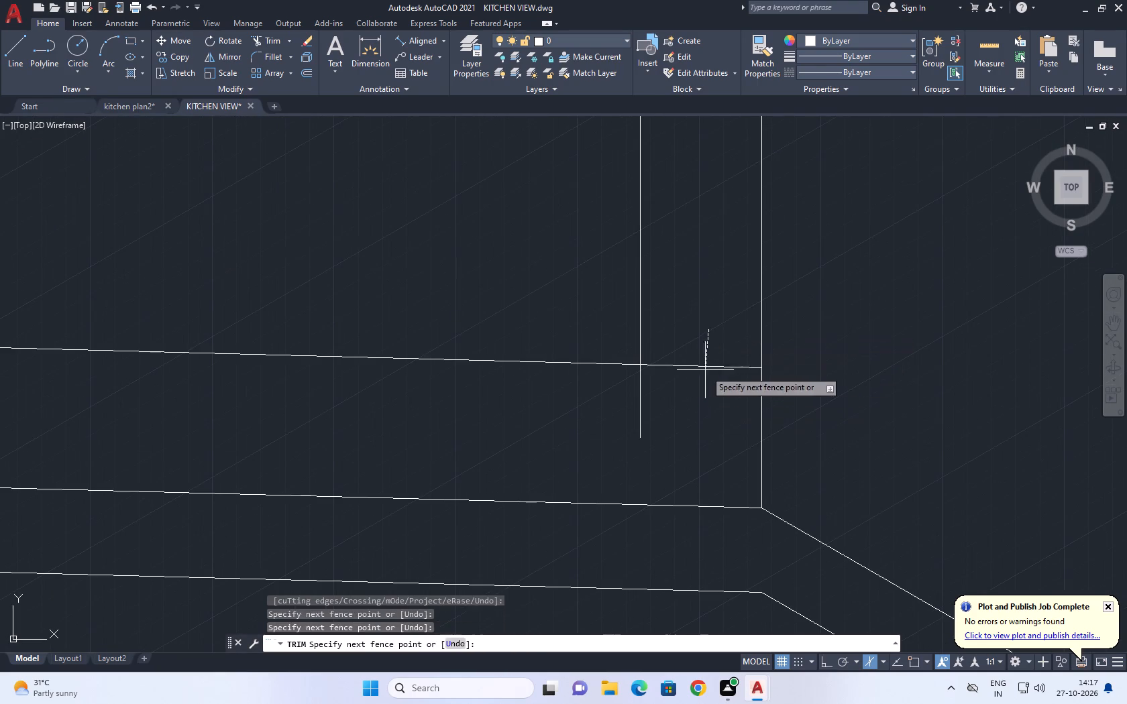
pyautogui.click(692, 382)
pyautogui.moveTo(681, 378); pyautogui.dragTo(677, 385)
pyautogui.click(613, 401)
# Trim the overlapping inset line ends at the corner door's lower left corner and finish the trim.
pyautogui.scroll(-5, 671, 386)
pyautogui.moveTo(482, 418); pyautogui.dragTo(502, 452, button='middle')
pyautogui.scroll(3, 470, 419)
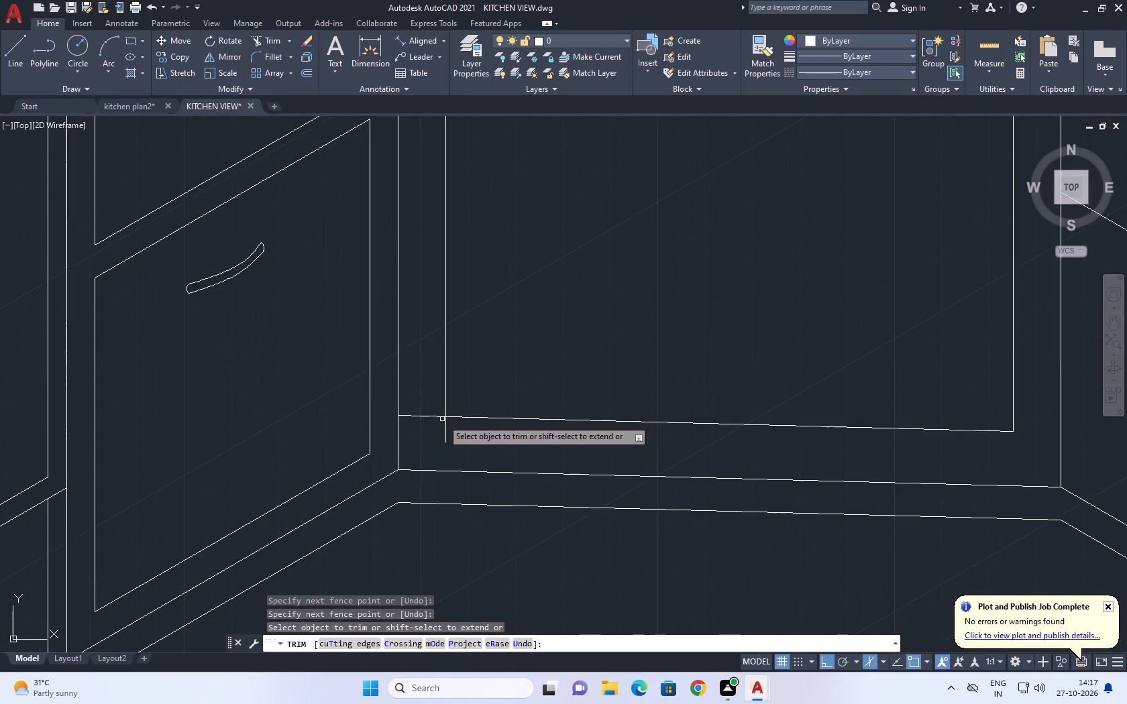
pyautogui.scroll(2, 436, 419)
pyautogui.moveTo(413, 365); pyautogui.dragTo(420, 381)
pyautogui.click(481, 460)
pyautogui.scroll(-12, 459, 429)
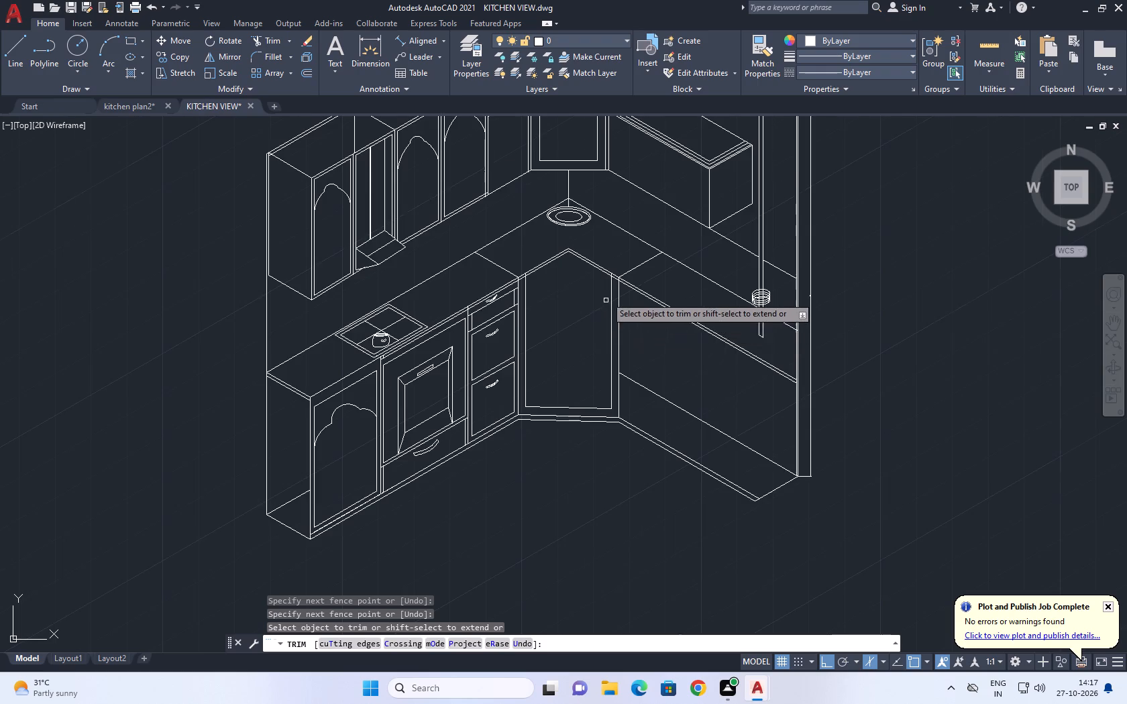
pyautogui.scroll(5, 606, 291)
pyautogui.scroll(-4, 612, 310)
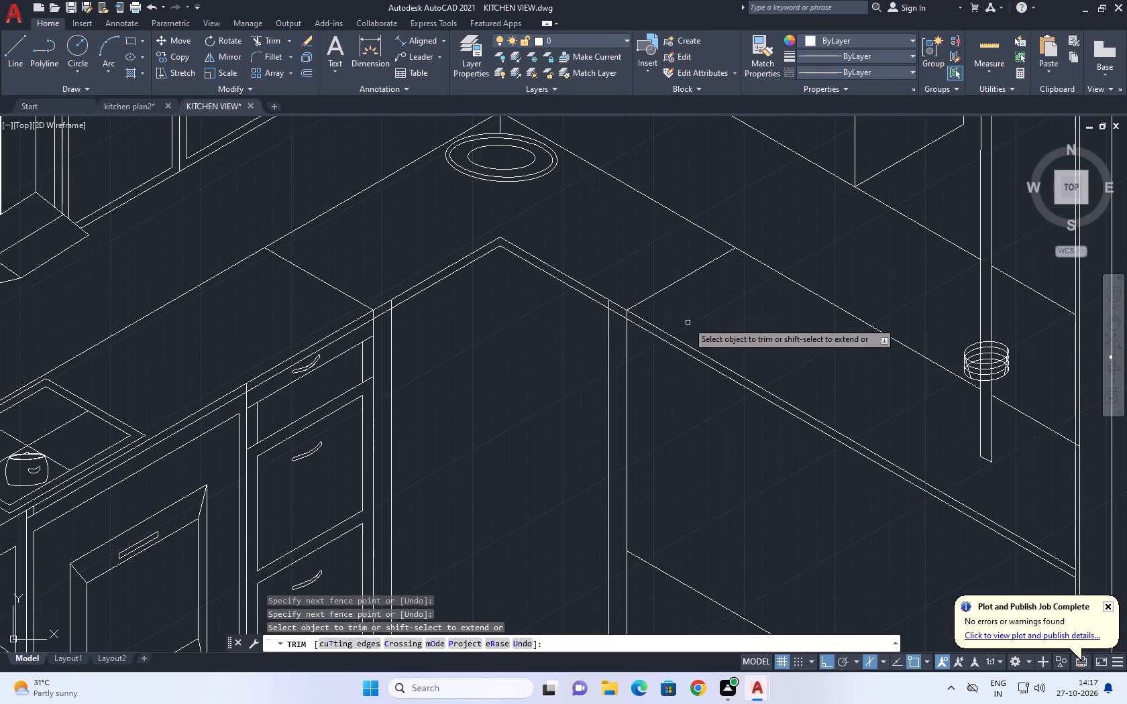
pyautogui.rightClick(688, 322)
pyautogui.click(716, 346)
# Draw a shallow three-point arc rising from the upper part of the corner door's left inset line towards the door's middle.
pyautogui.moveTo(497, 351); pyautogui.dragTo(516, 373, button='middle')
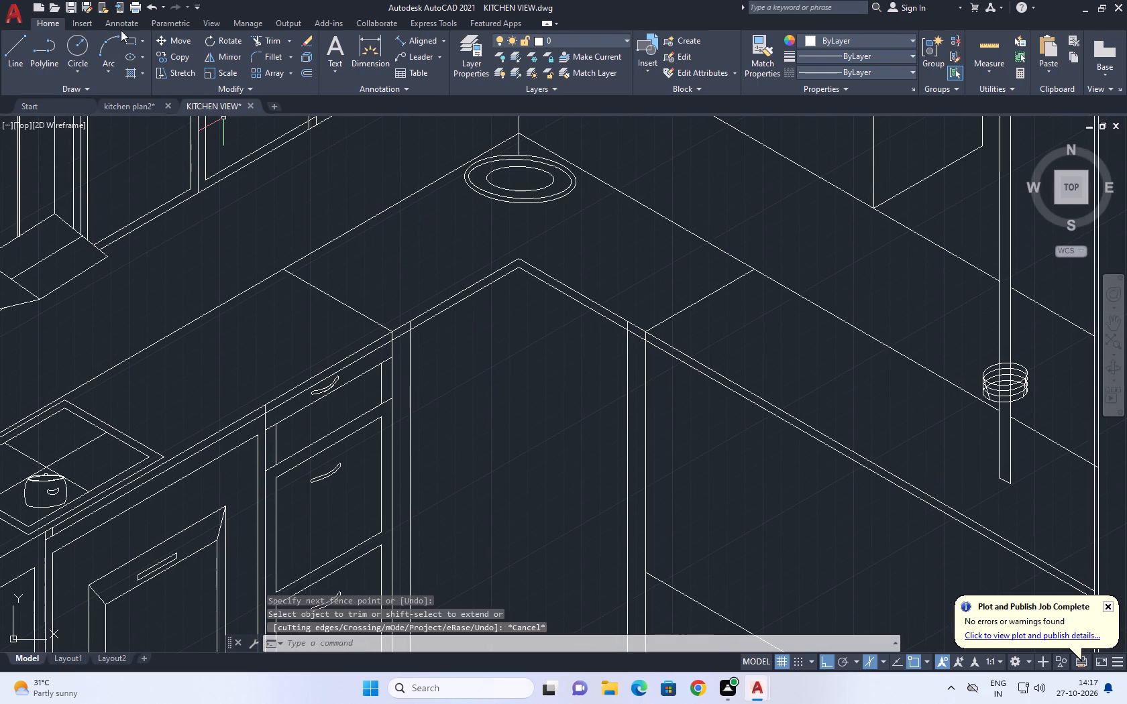
pyautogui.click(105, 39)
pyautogui.moveTo(403, 396); pyautogui.dragTo(470, 290, button='middle')
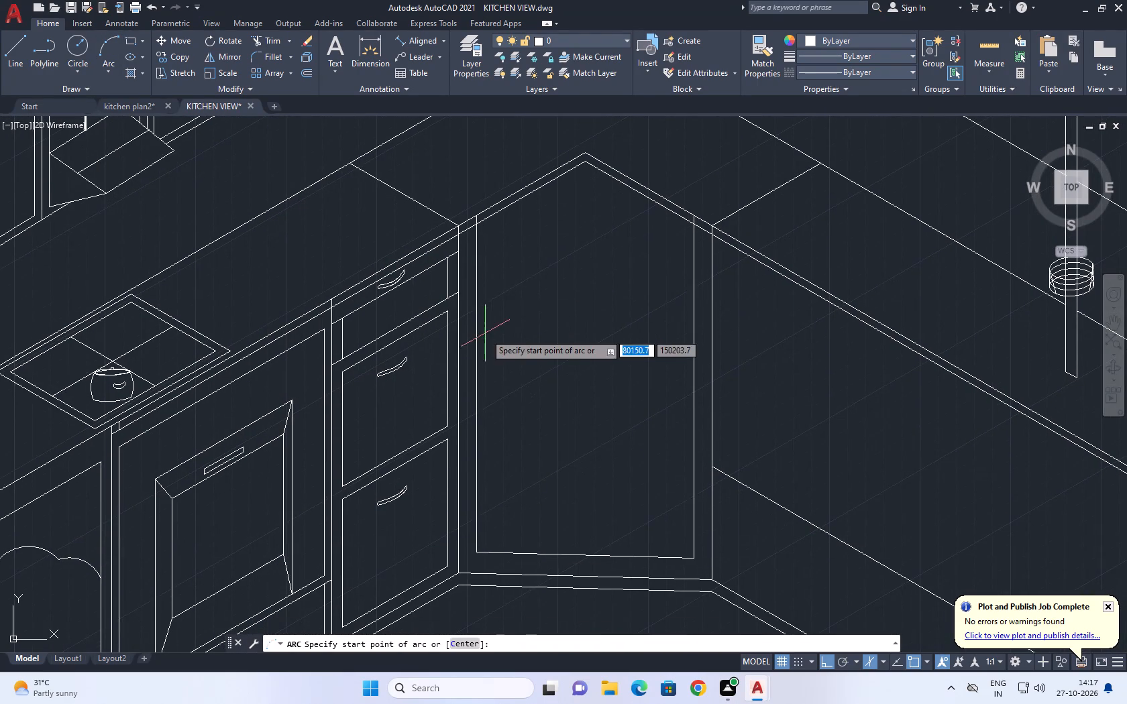
pyautogui.click(475, 310)
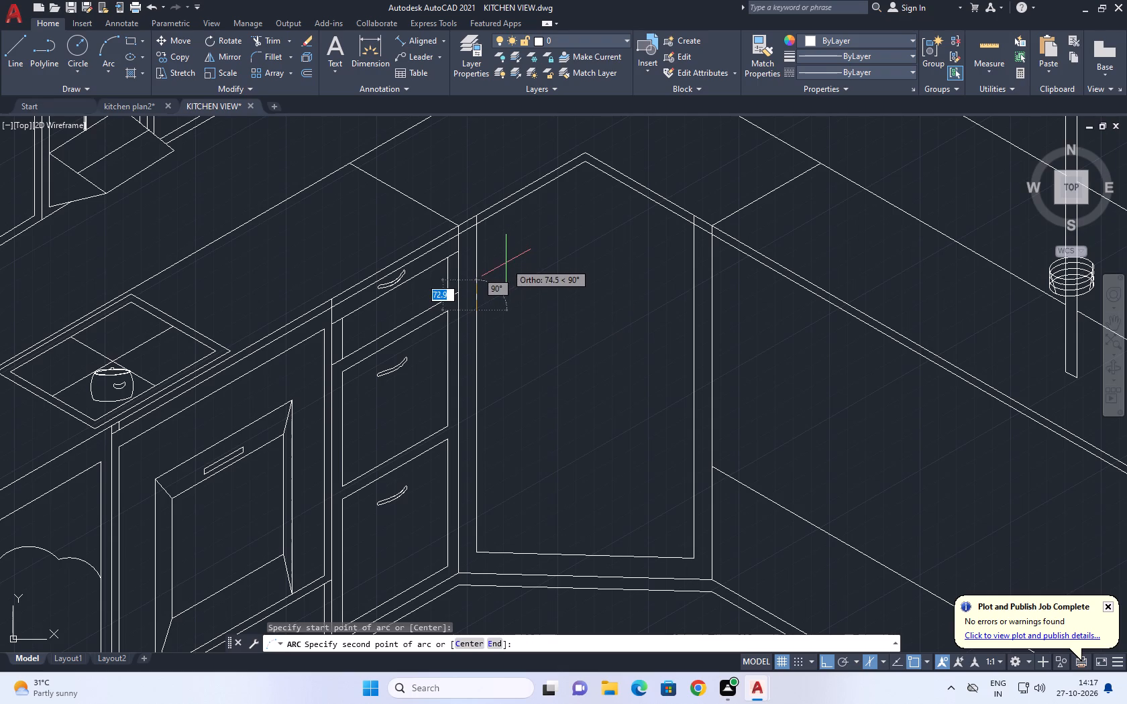
pyautogui.press('F5')
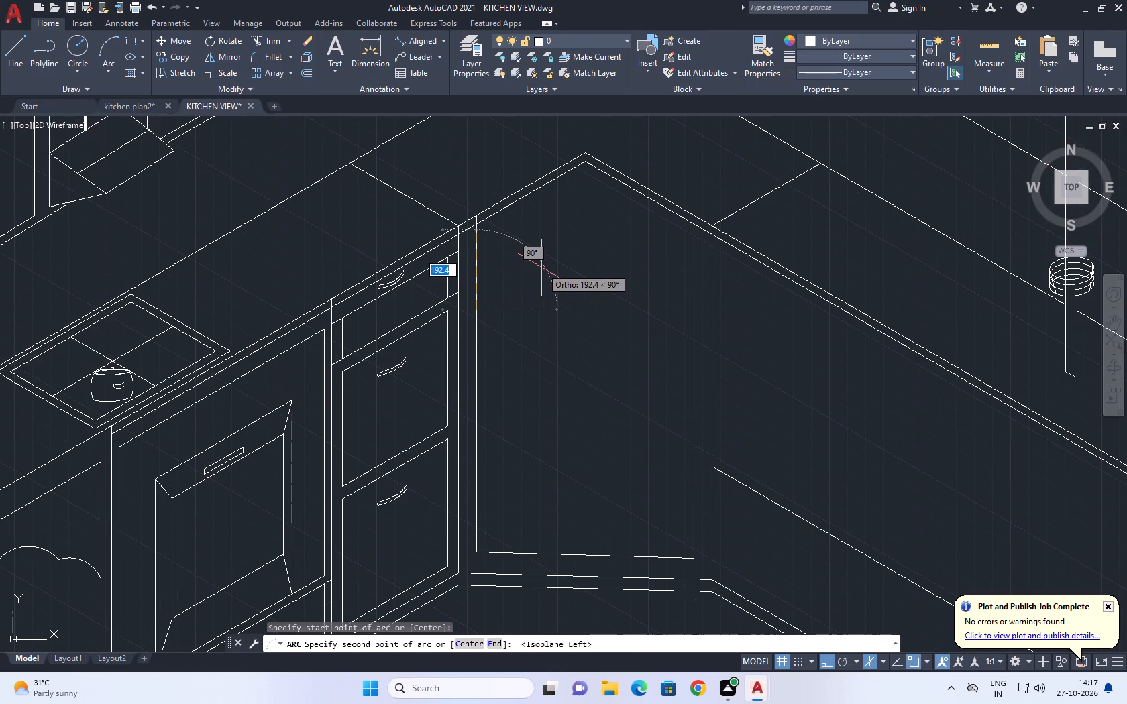
pyautogui.press('F8')
pyautogui.click(522, 271)
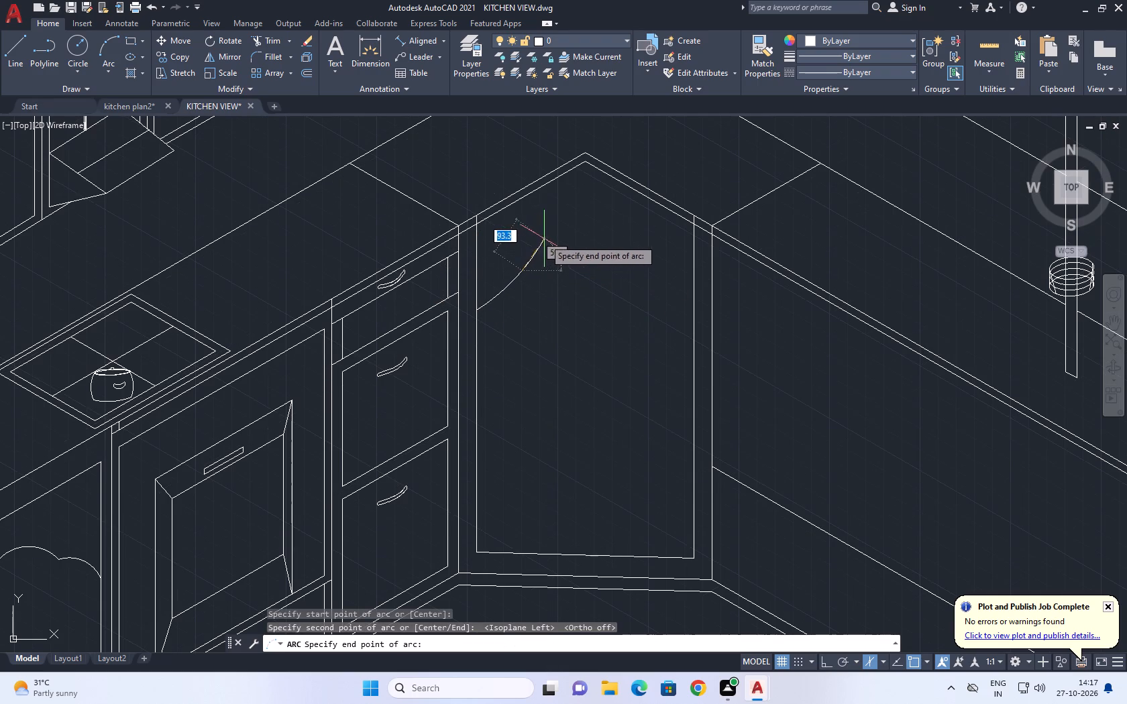
pyautogui.click(545, 245)
# Move the new arc lower on the corner door, keeping its start on the left inset line.
pyautogui.click(514, 288)
pyautogui.click(500, 265)
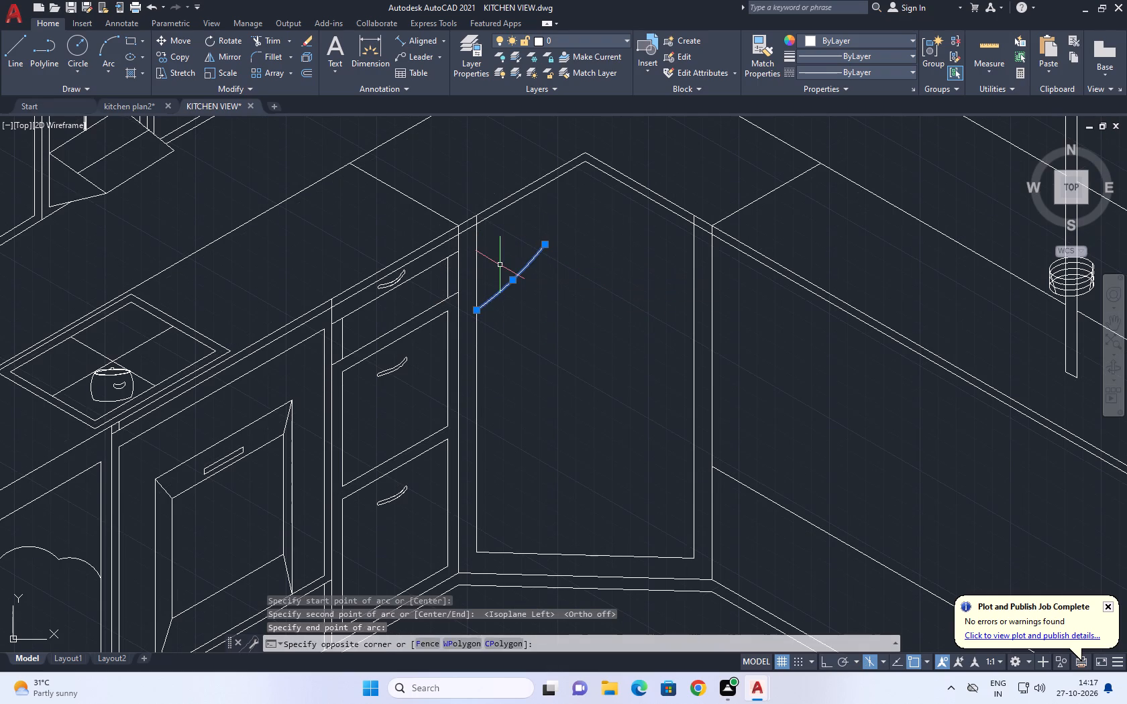
pyautogui.press('m')
pyautogui.press('space')
pyautogui.click(474, 307)
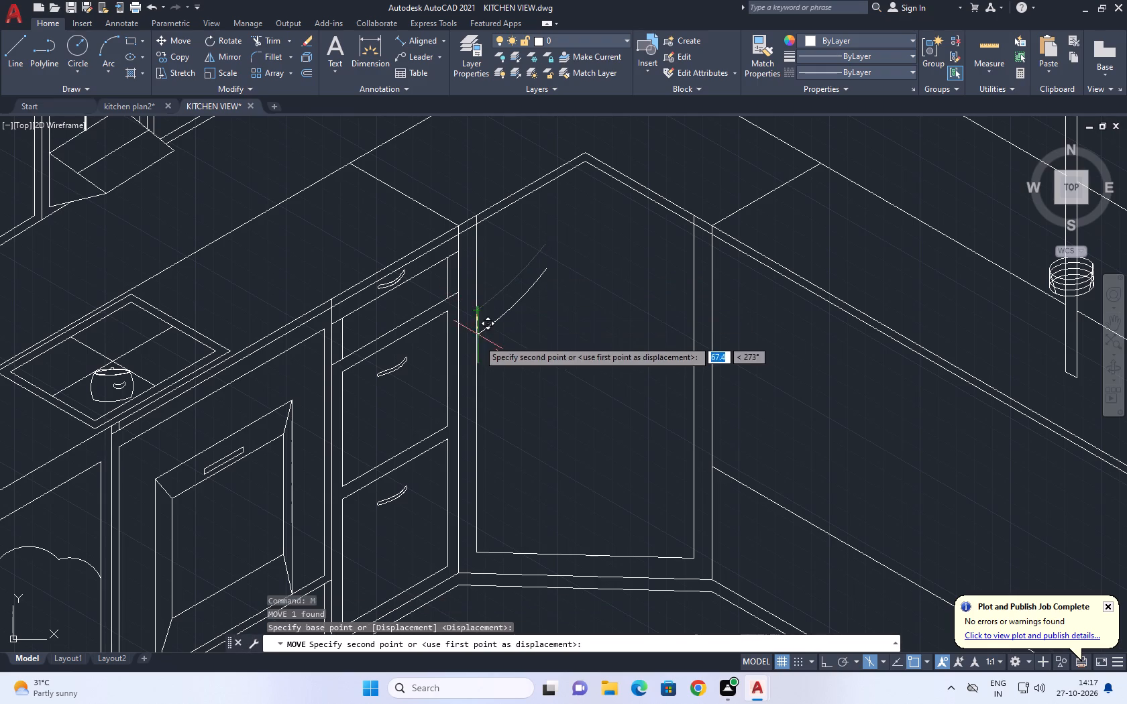
pyautogui.click(478, 344)
pyautogui.press('space')
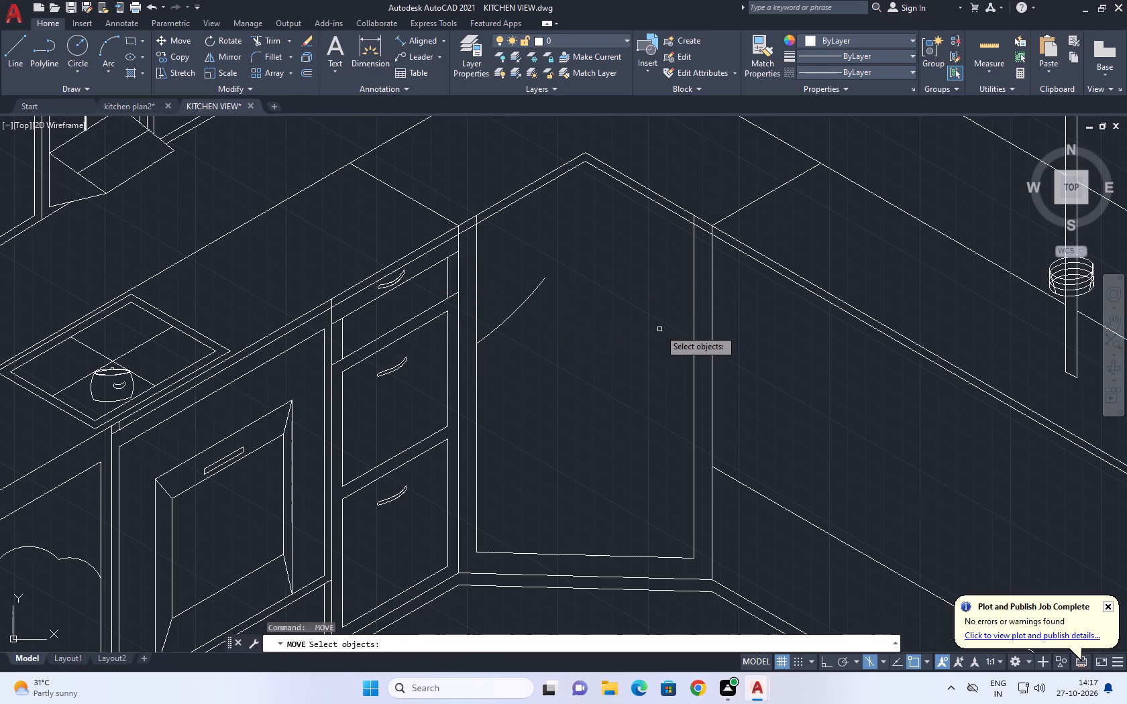
# Draw a three-point arc rising from the corner door's right inset line towards the middle, level with the left arc.
pyautogui.press('Escape')
pyautogui.press('a')
pyautogui.press('space')
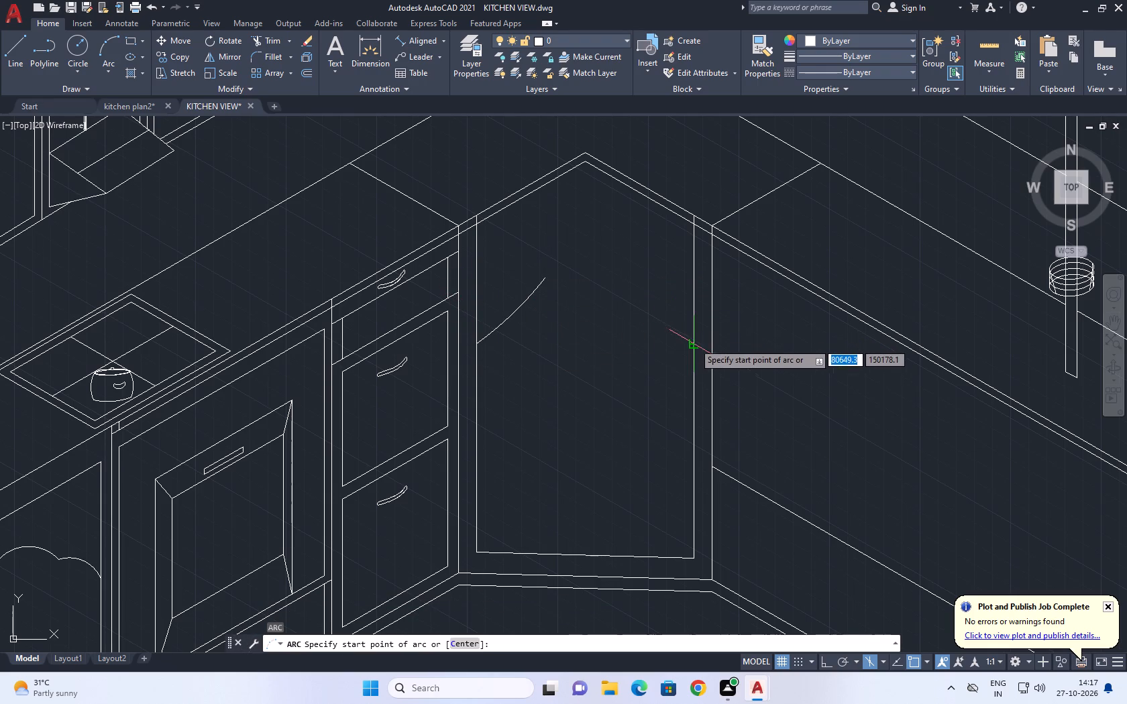
pyautogui.click(694, 343)
pyautogui.click(659, 303)
pyautogui.moveTo(633, 274); pyautogui.dragTo(623, 271)
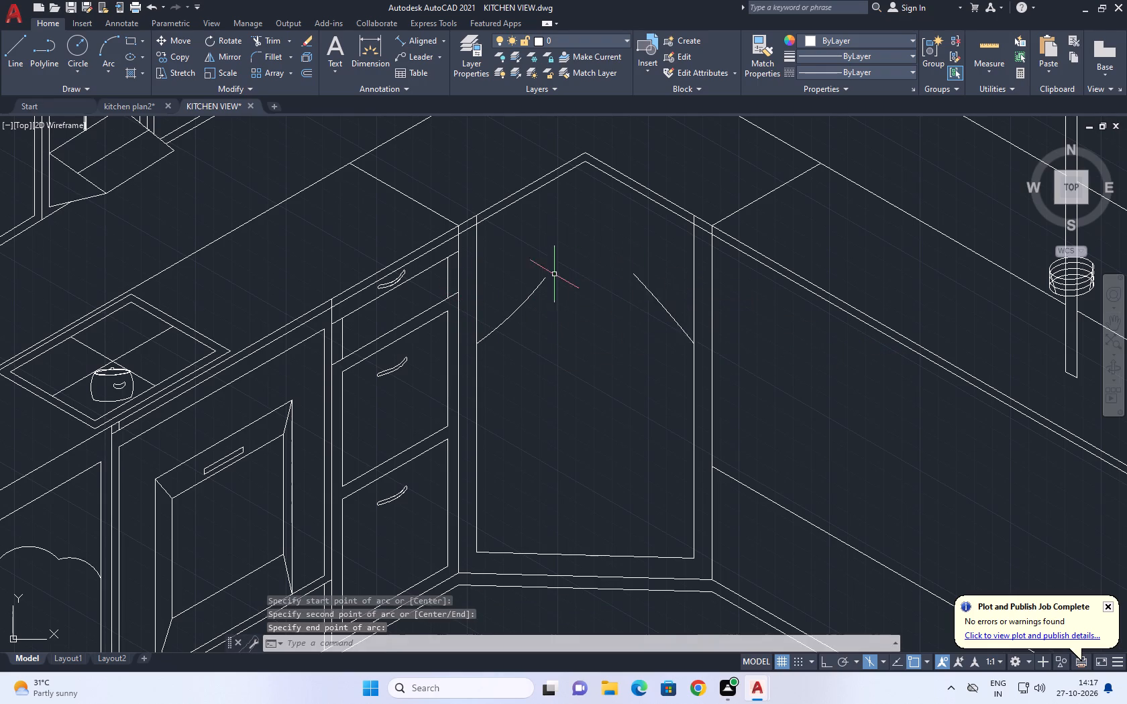
# Reshape both side arcs on the corner door by stretching their midpoints so that they bow outward and upward.
pyautogui.scroll(2, 547, 274)
pyautogui.moveTo(560, 331); pyautogui.dragTo(531, 321)
pyautogui.click(492, 289)
pyautogui.click(443, 347)
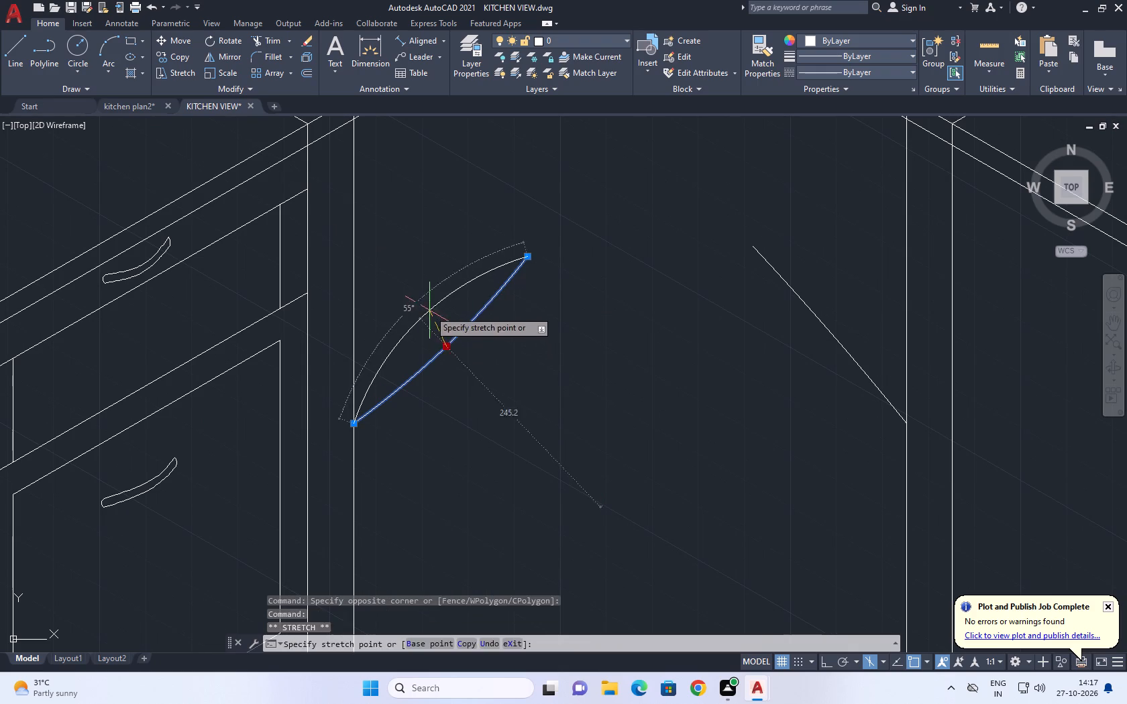
pyautogui.click(429, 309)
pyautogui.moveTo(539, 291); pyautogui.dragTo(449, 355, button='middle')
pyautogui.click(733, 302)
pyautogui.click(657, 372)
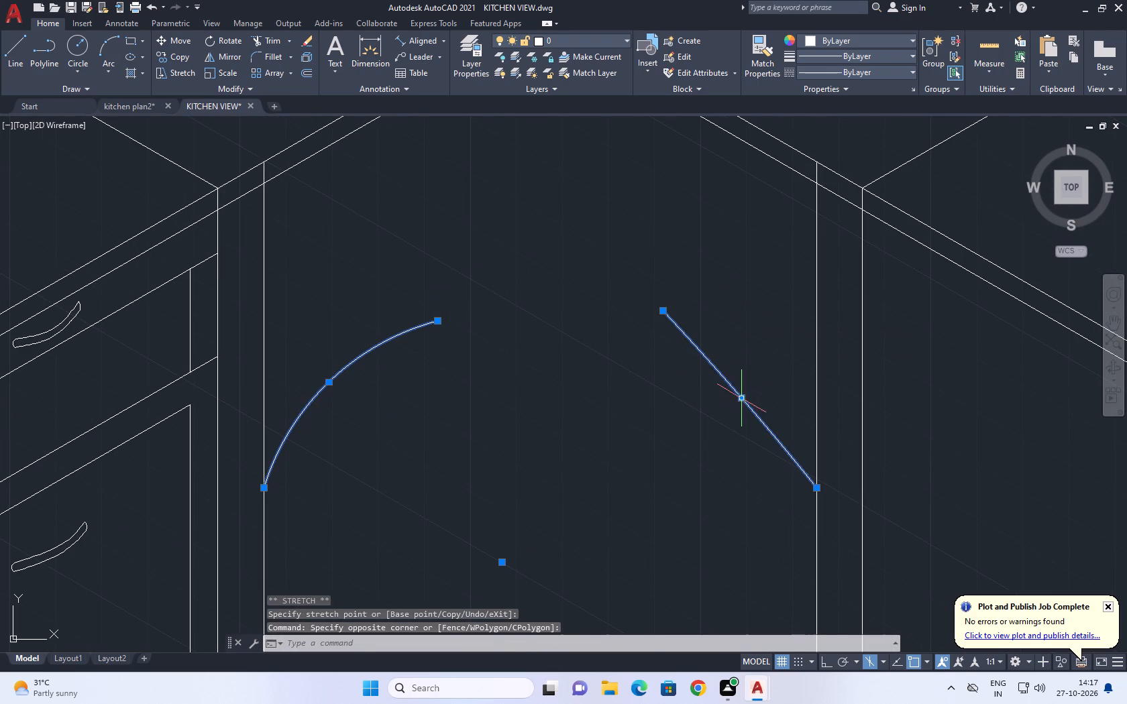
pyautogui.click(745, 398)
pyautogui.click(757, 374)
pyautogui.moveTo(580, 317); pyautogui.dragTo(608, 341, button='middle')
pyautogui.press('Escape')
# Draw a three-point arc bulging upward between the inner ends of the corner door's two side arcs.
pyautogui.moveTo(496, 367); pyautogui.dragTo(547, 443, button='middle')
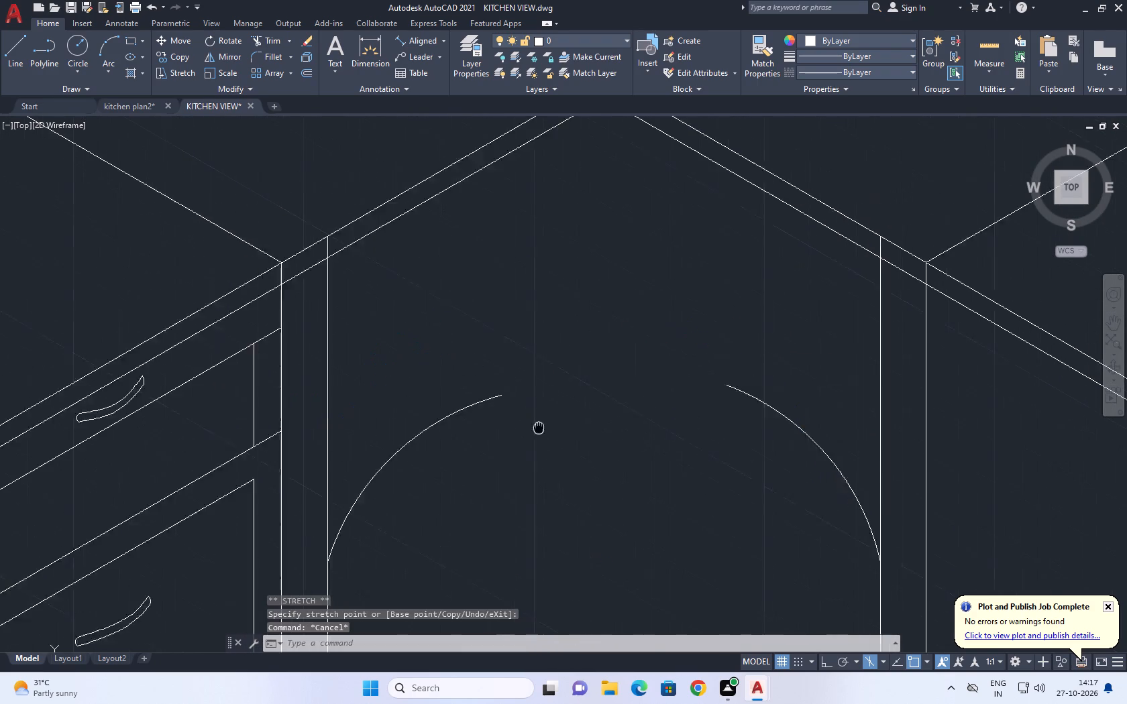
pyautogui.moveTo(547, 443); pyautogui.dragTo(555, 453, button='middle')
pyautogui.press('a')
pyautogui.press('space')
pyautogui.click(522, 433)
pyautogui.click(582, 362)
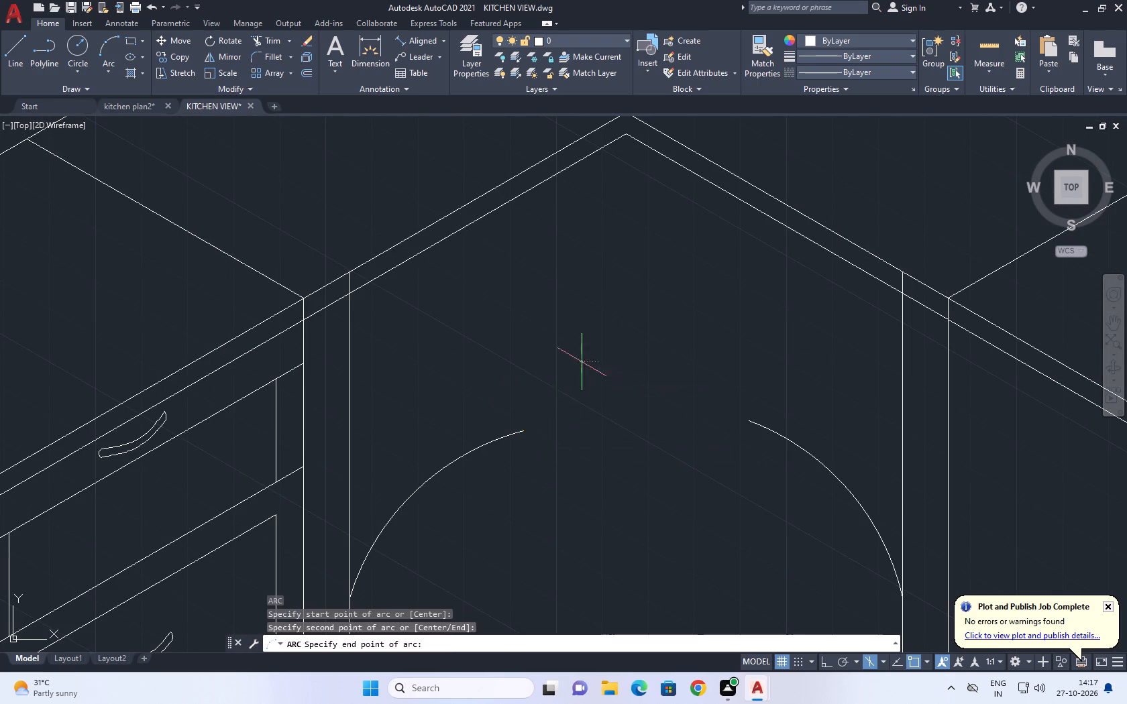
pyautogui.click(749, 418)
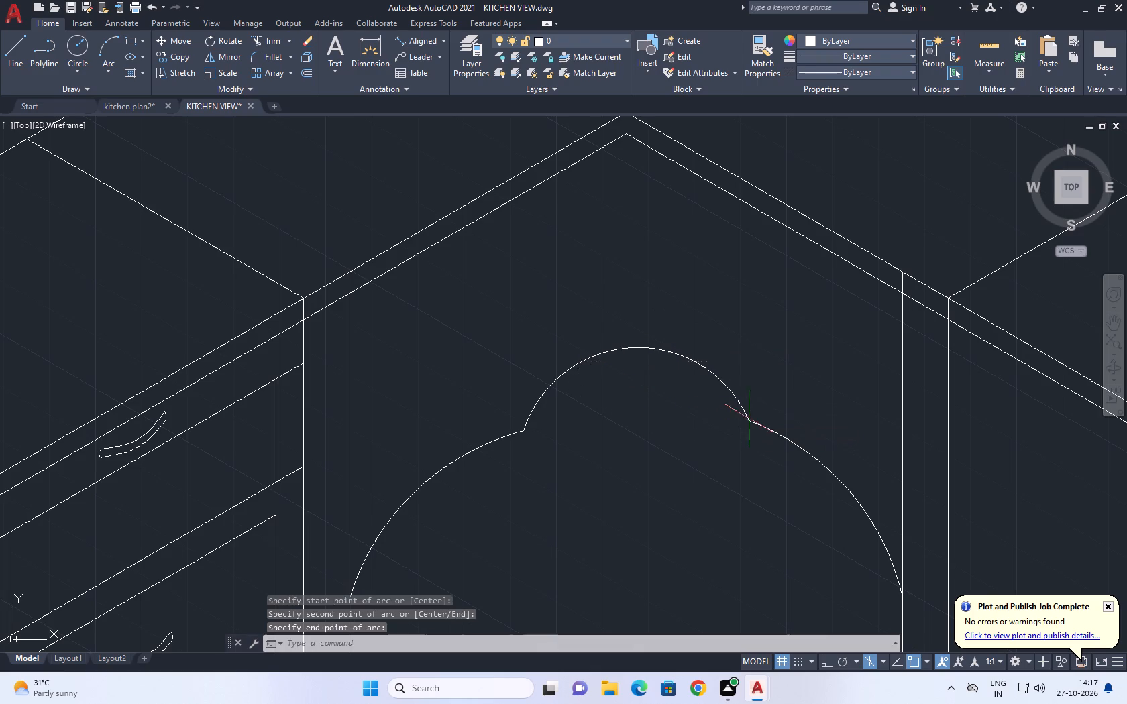
# Fine-tune the right side arc's curvature by its midpoint until it bows outward to match the left arc.
pyautogui.moveTo(791, 433); pyautogui.dragTo(628, 183, button='middle')
pyautogui.moveTo(680, 194); pyautogui.dragTo(674, 207)
pyautogui.click(629, 257)
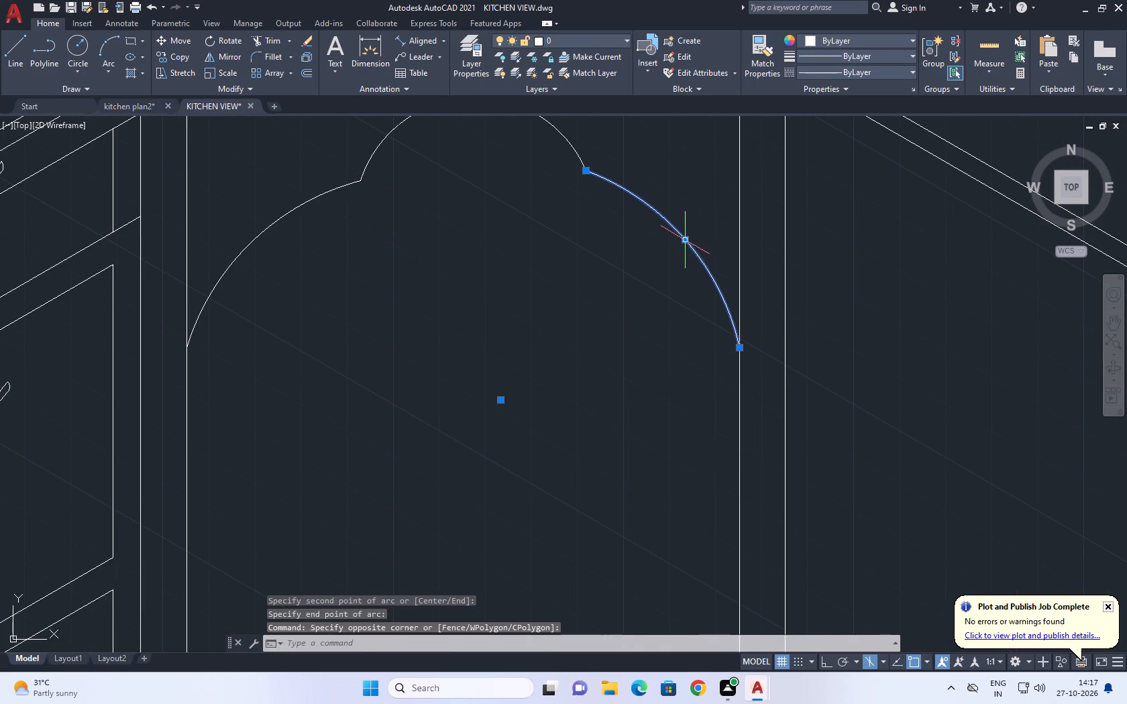
pyautogui.click(685, 240)
pyautogui.click(674, 251)
pyautogui.click(670, 251)
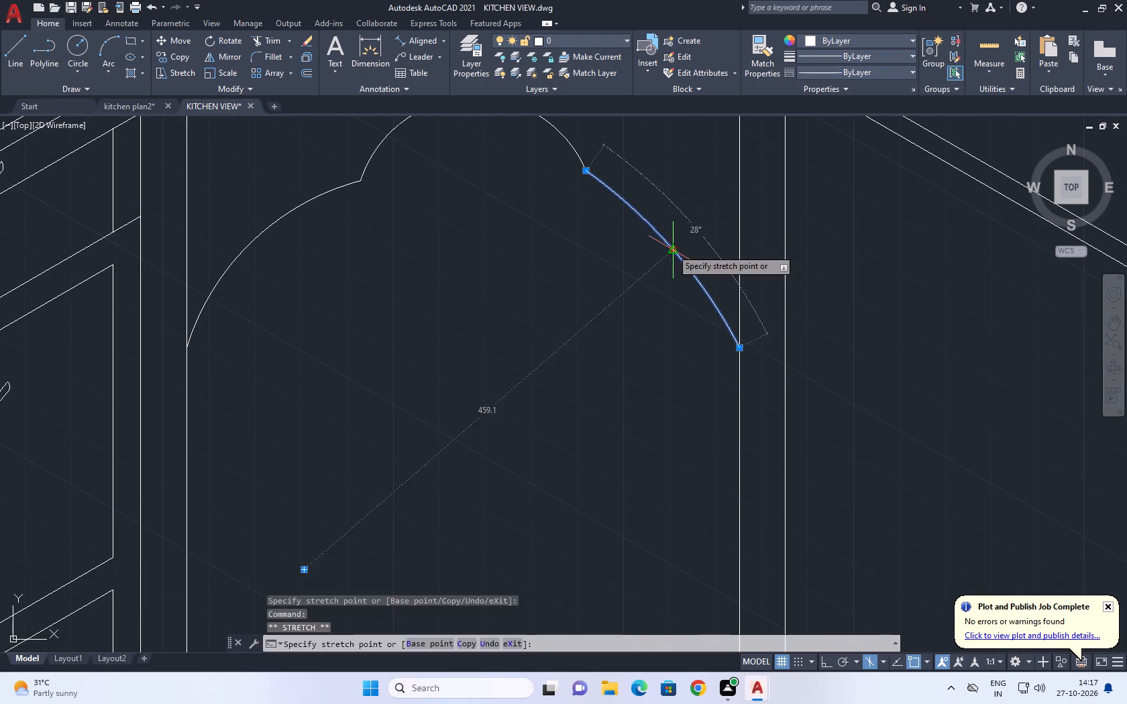
pyautogui.click(676, 243)
pyautogui.click(672, 251)
pyautogui.click(684, 235)
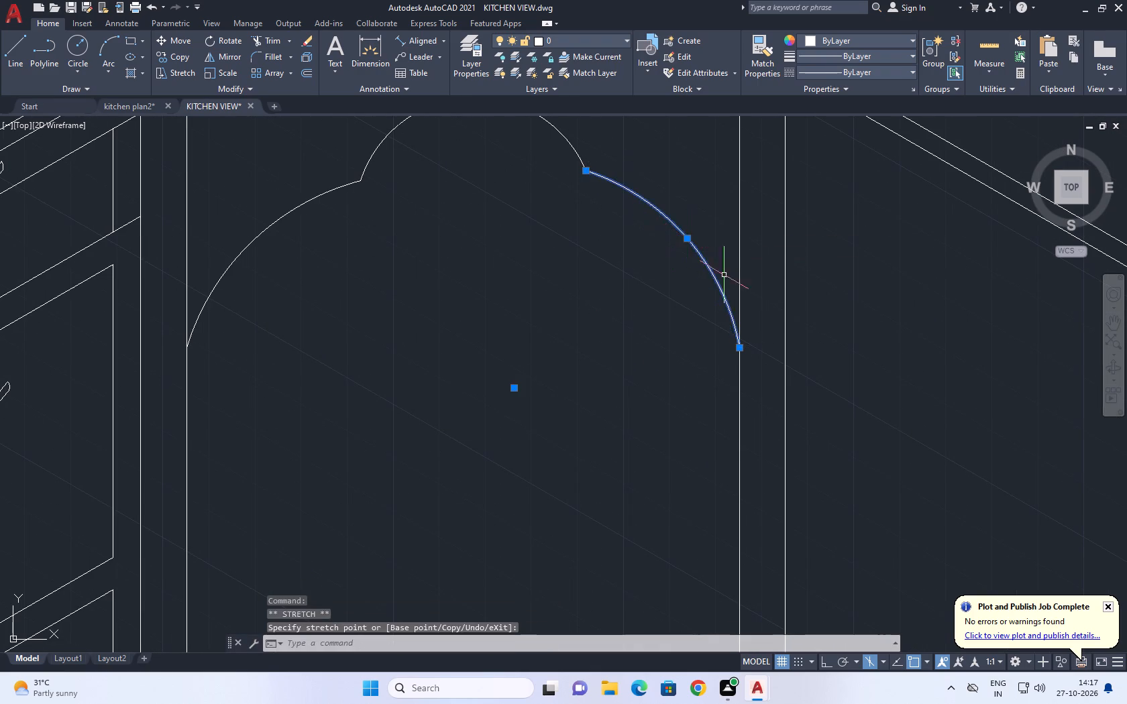
pyautogui.scroll(-3, 729, 282)
pyautogui.press('Escape')
# Trim the corner door's right inset line above the arch, including its stub between the countertop edge lines.
pyautogui.scroll(2, 714, 257)
pyautogui.moveTo(596, 239); pyautogui.dragTo(624, 320, button='middle')
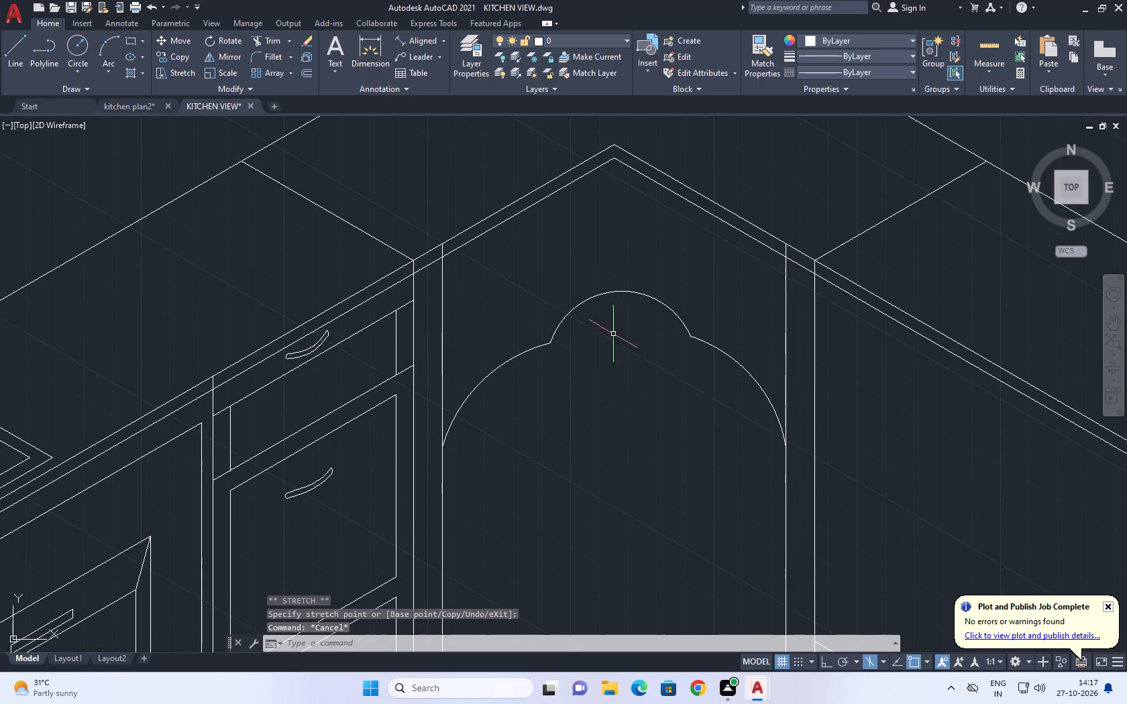
pyautogui.moveTo(662, 323); pyautogui.dragTo(475, 241, button='middle')
pyautogui.scroll(-2, 535, 310)
pyautogui.moveTo(462, 282); pyautogui.dragTo(499, 292, button='middle')
pyautogui.moveTo(570, 300); pyautogui.dragTo(570, 347, button='middle')
pyautogui.press('t')
pyautogui.press('r')
pyautogui.press('b')
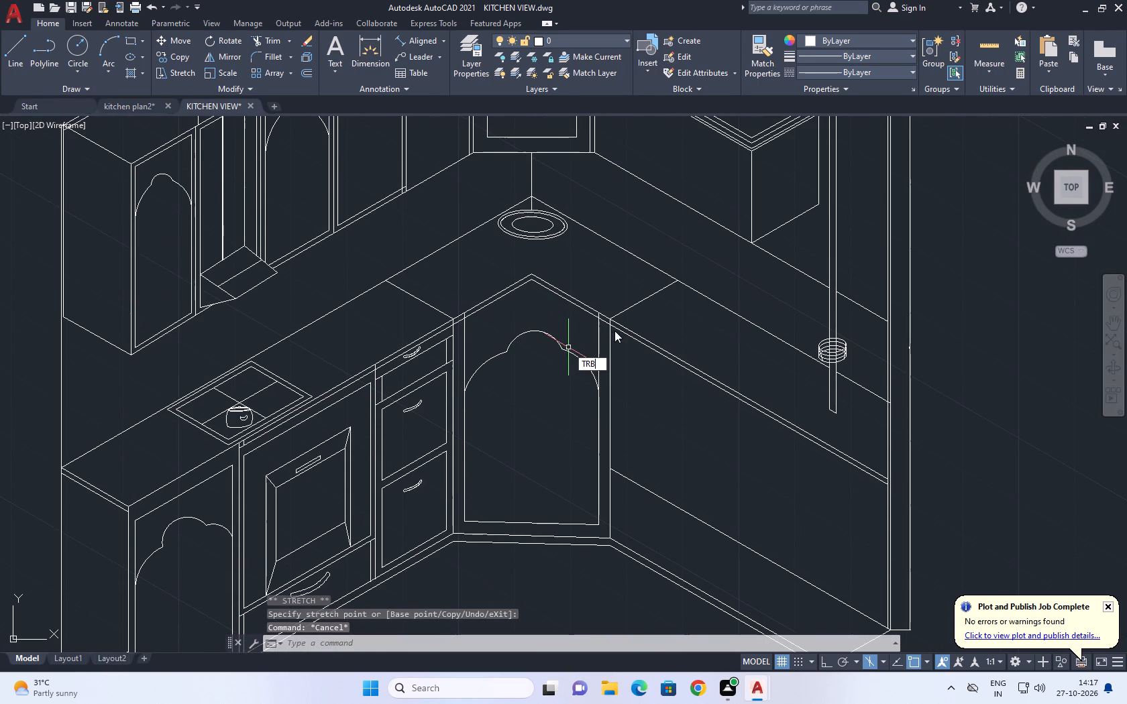
pyautogui.press('BackSpace')
pyautogui.press('space')
pyautogui.scroll(2, 589, 340)
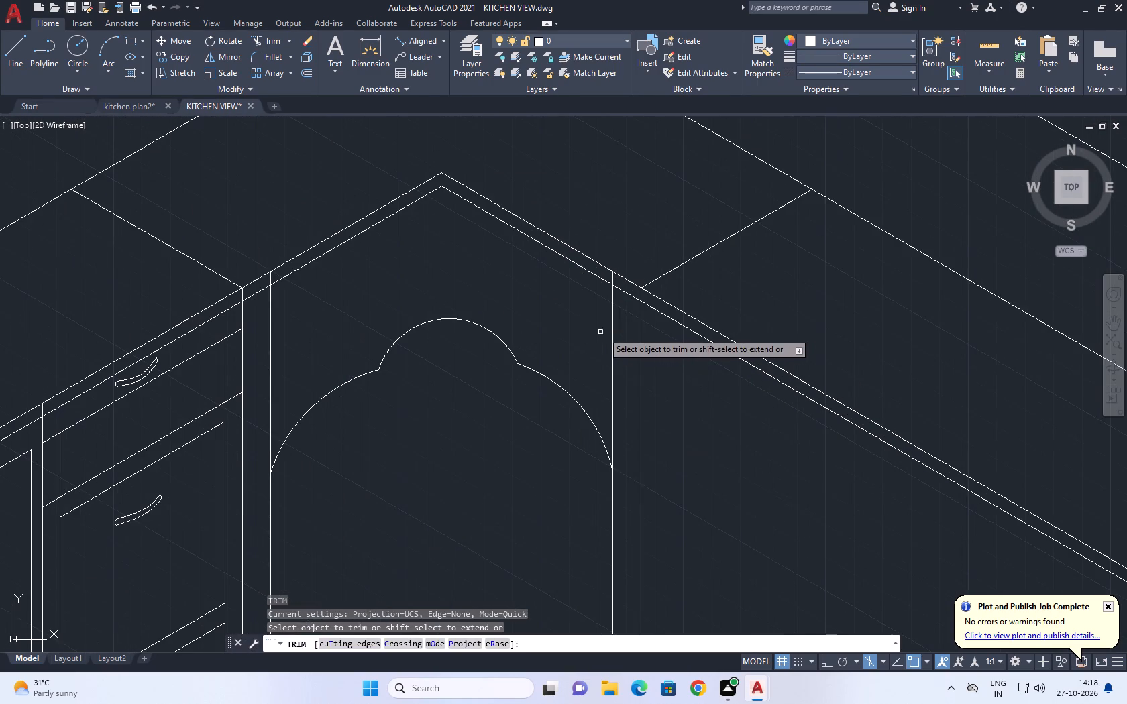
pyautogui.click(612, 332)
pyautogui.scroll(2, 606, 276)
pyautogui.click(619, 280)
pyautogui.click(627, 286)
pyautogui.scroll(-4, 661, 315)
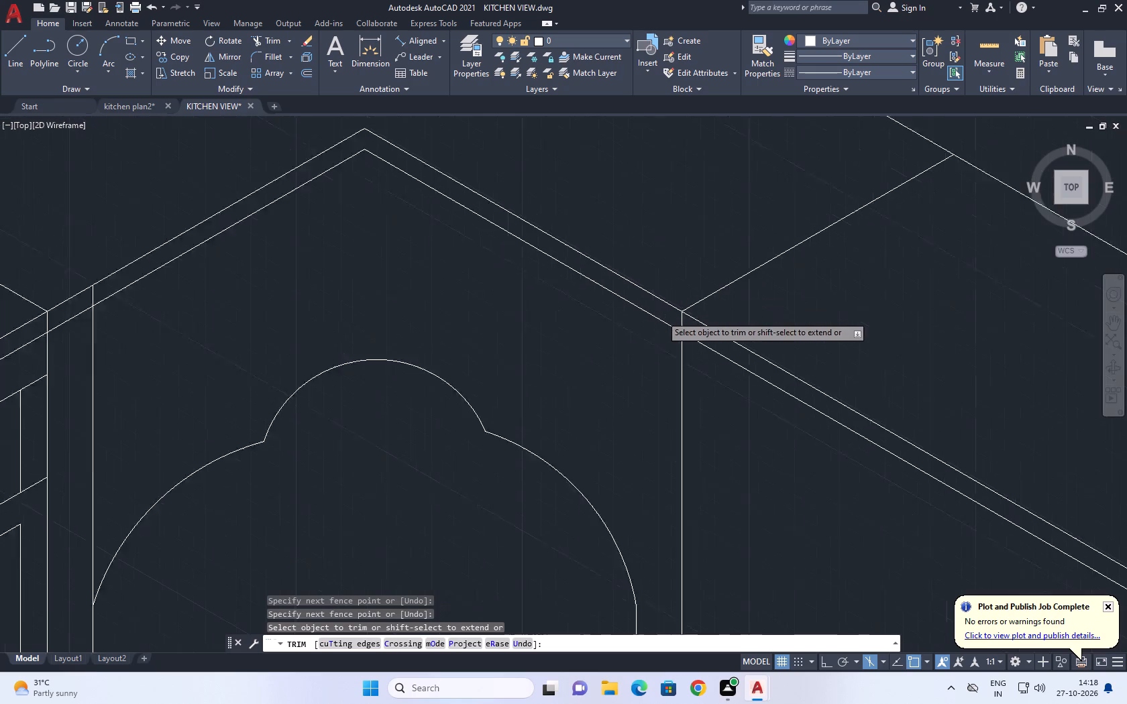
# Trim the corner door's left inset line above the arch, including its stub between the countertop edge lines.
pyautogui.scroll(3, 491, 317)
pyautogui.click(602, 283)
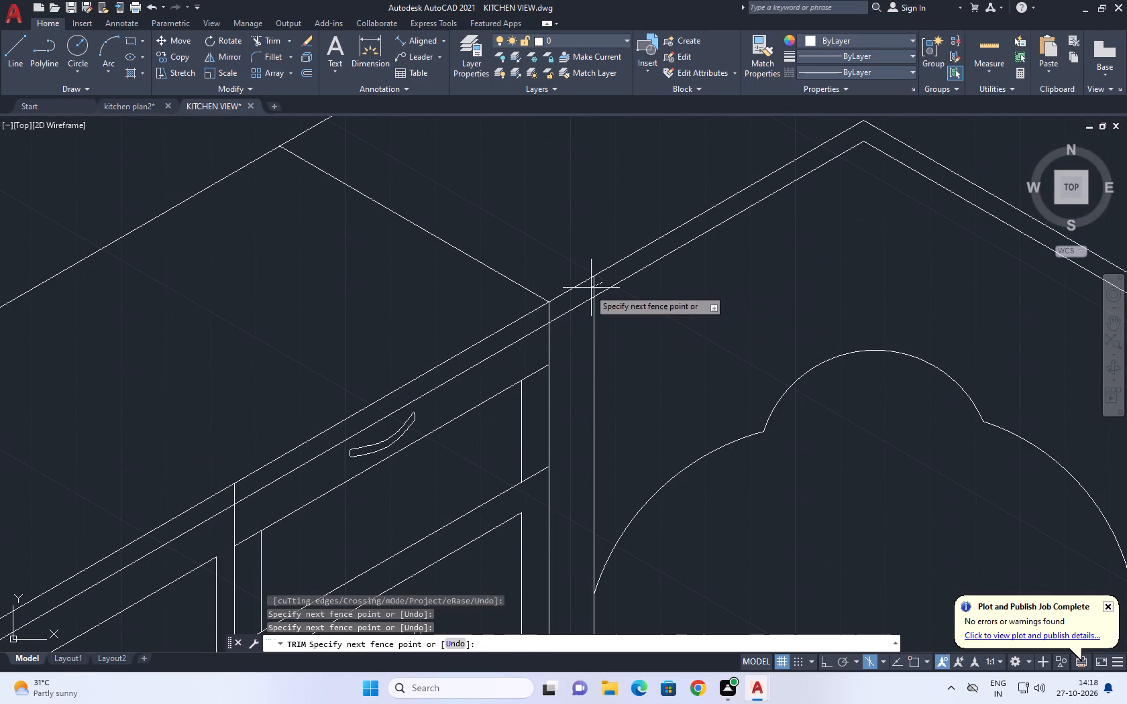
pyautogui.click(584, 292)
pyautogui.scroll(-3, 627, 294)
pyautogui.click(627, 314)
pyautogui.click(618, 320)
pyautogui.moveTo(748, 337); pyautogui.dragTo(716, 297, button='middle')
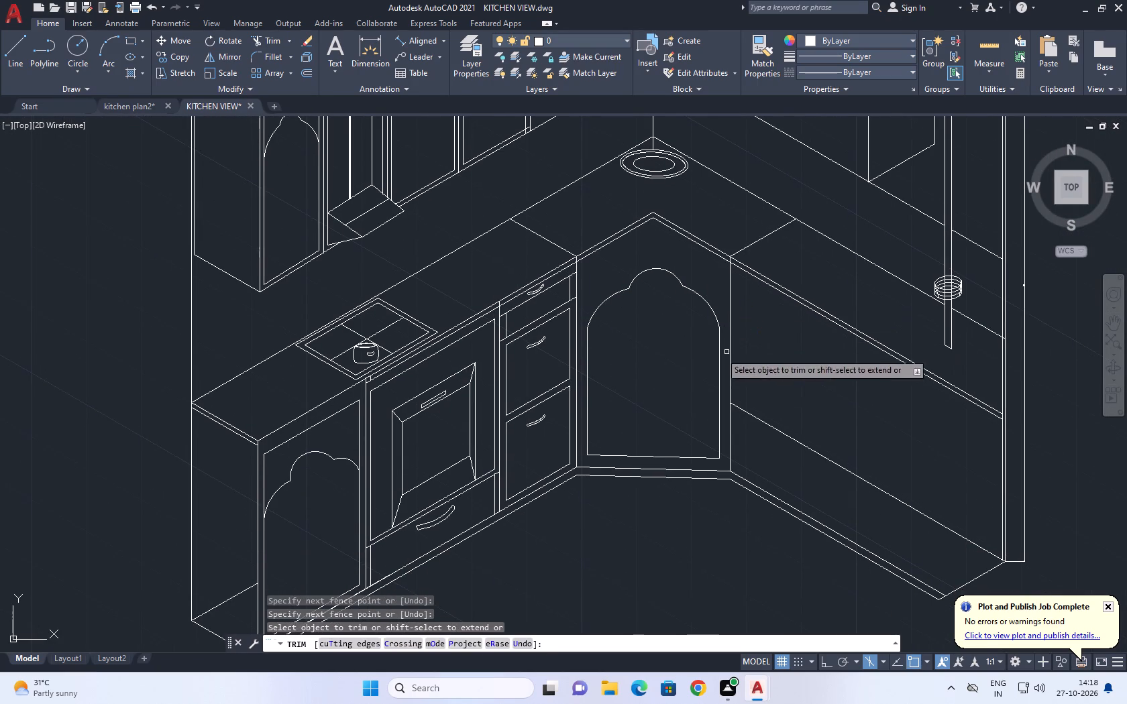
pyautogui.press('Escape')
# Draw a straight line across the corner cabinet's top, joining the two front corners of the countertop's upper edge.
pyautogui.moveTo(814, 352); pyautogui.dragTo(714, 327, button='middle')
pyautogui.moveTo(708, 325); pyautogui.dragTo(678, 332, button='middle')
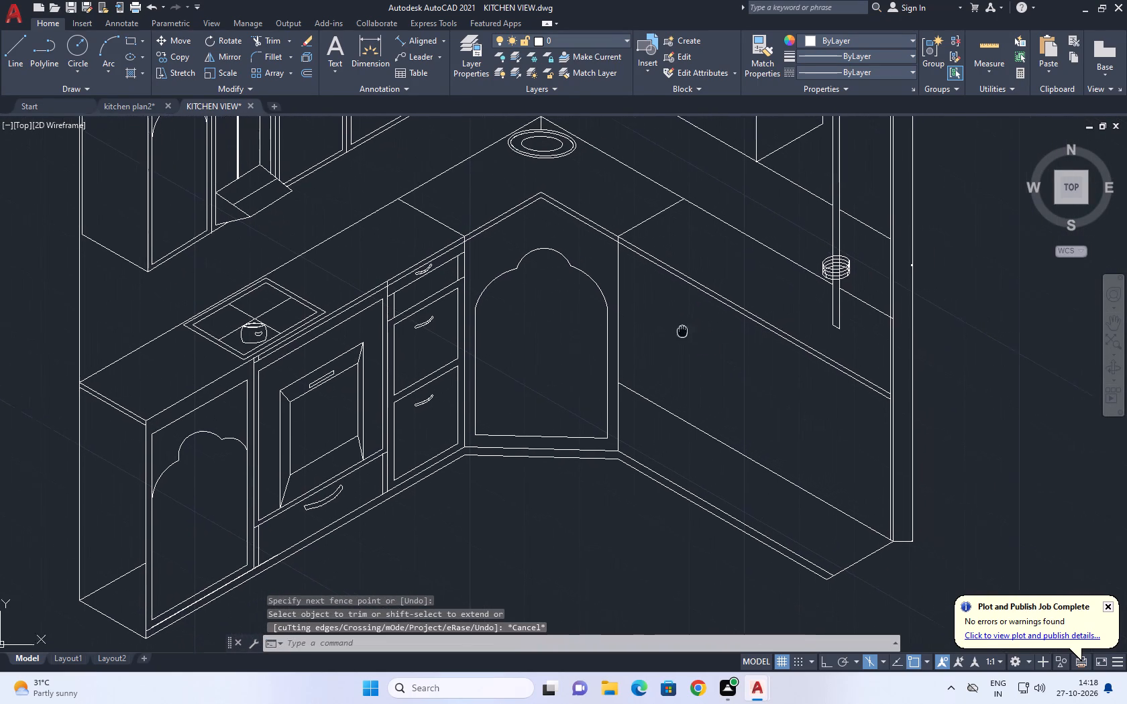
pyautogui.moveTo(678, 332); pyautogui.dragTo(617, 328, button='middle')
pyautogui.moveTo(466, 250); pyautogui.dragTo(516, 328, button='middle')
pyautogui.scroll(1, 516, 328)
pyautogui.press('l')
pyautogui.press('space')
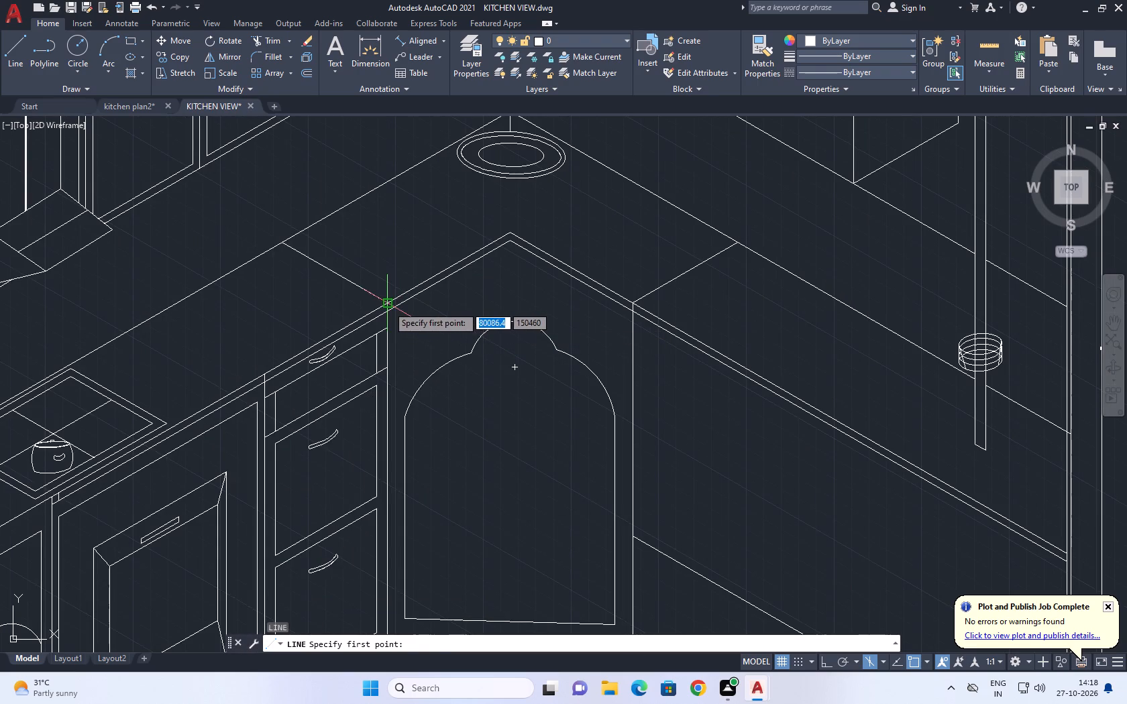
pyautogui.click(387, 304)
pyautogui.scroll(2, 647, 293)
pyautogui.click(613, 314)
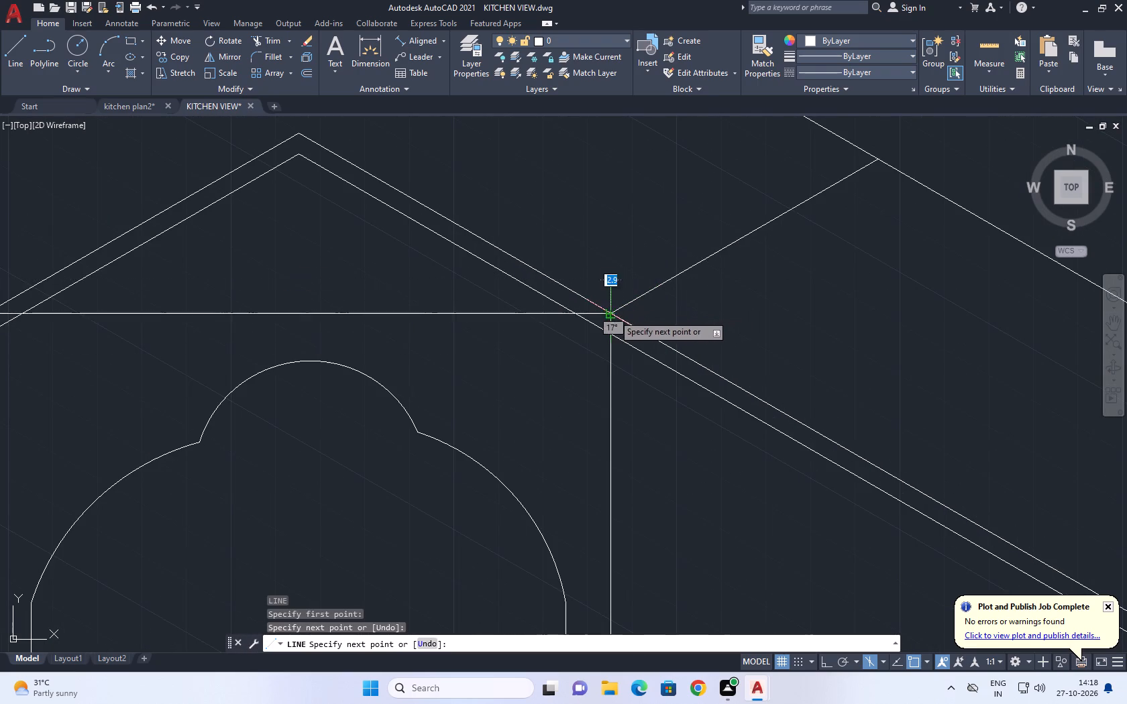
pyautogui.press('Escape')
# Trim away the peaked countertop edge lines that extend above the new straight line over the corner cabinet.
pyautogui.scroll(-3, 636, 314)
pyautogui.moveTo(569, 315); pyautogui.dragTo(604, 350, button='middle')
pyautogui.press('t')
pyautogui.write('R')
pyautogui.press('space')
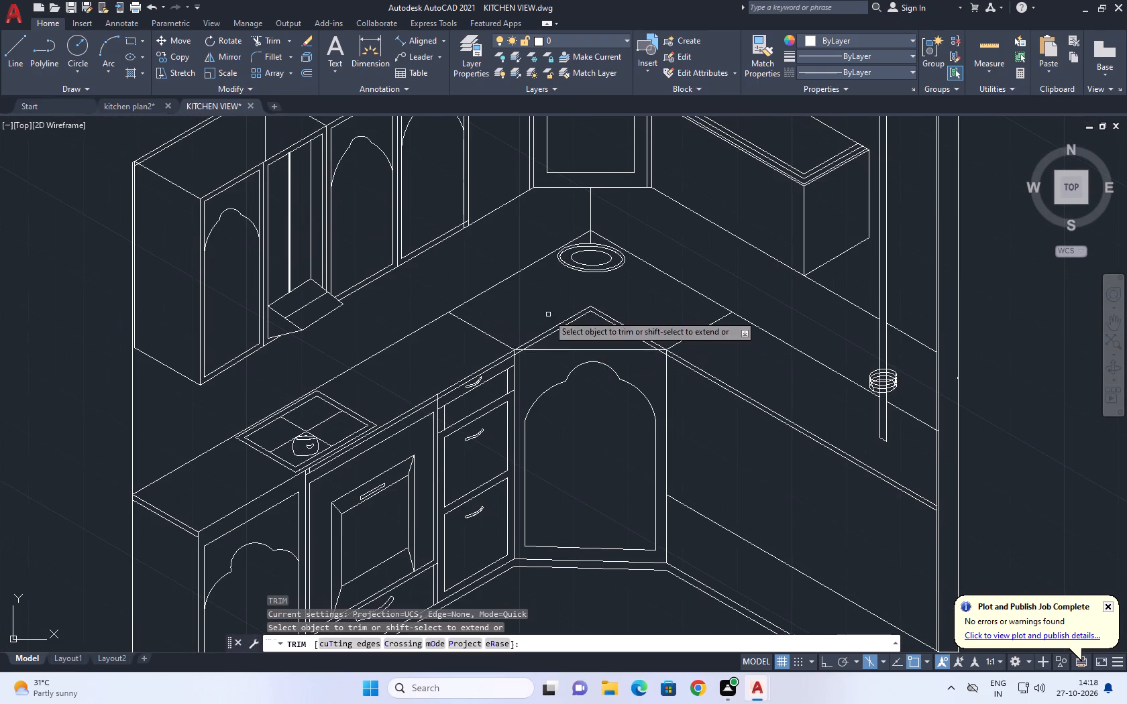
pyautogui.scroll(2, 548, 314)
pyautogui.moveTo(780, 308); pyautogui.dragTo(773, 311)
pyautogui.click(572, 324)
pyautogui.scroll(-2, 740, 333)
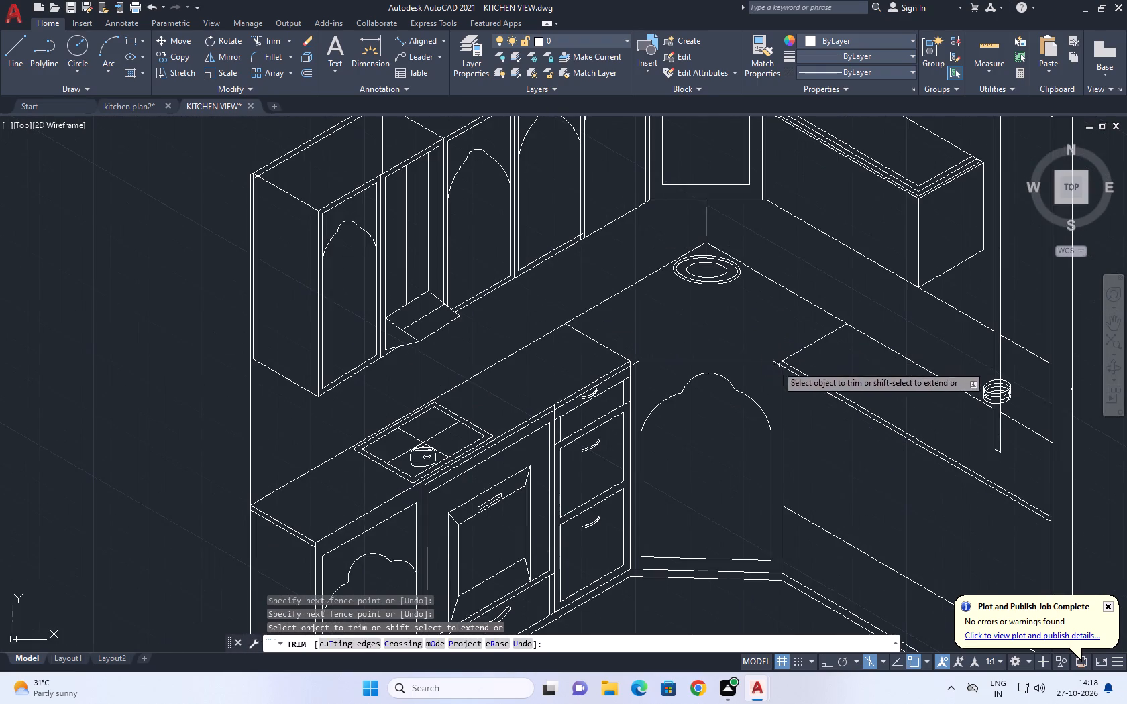
pyautogui.press('Escape')
# Draw a second straight line just below the first, joining the countertop's lower edge at both sides of the corner cabinet.
pyautogui.scroll(3, 777, 365)
pyautogui.moveTo(597, 365); pyautogui.dragTo(639, 365, button='middle')
pyautogui.middleClick(639, 365)
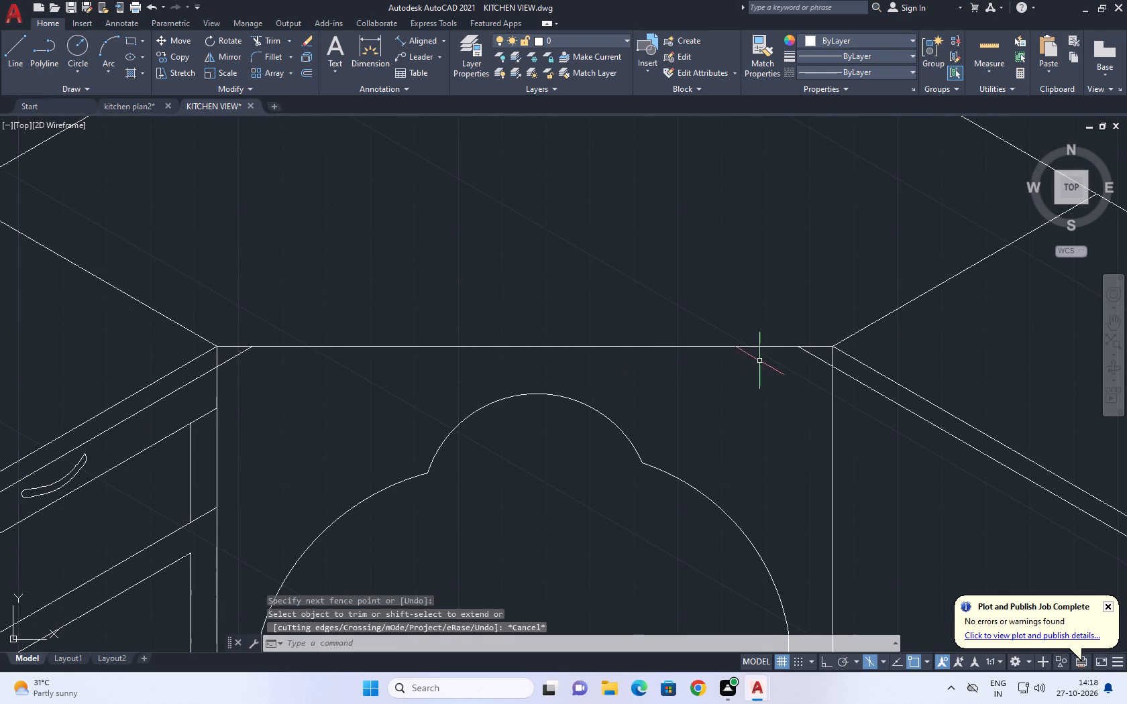
pyautogui.moveTo(770, 361); pyautogui.dragTo(714, 363, button='middle')
pyautogui.press('l')
pyautogui.press('space')
pyautogui.moveTo(160, 367); pyautogui.dragTo(169, 370)
pyautogui.click(779, 367)
pyautogui.press('Escape')
# Trim the leftover diagonal stubs between the two straight countertop edge lines at both ends of the corner cabinet.
pyautogui.moveTo(631, 362); pyautogui.dragTo(666, 373, button='middle')
pyautogui.write('TR')
pyautogui.press('space')
pyautogui.click(203, 369)
pyautogui.click(214, 370)
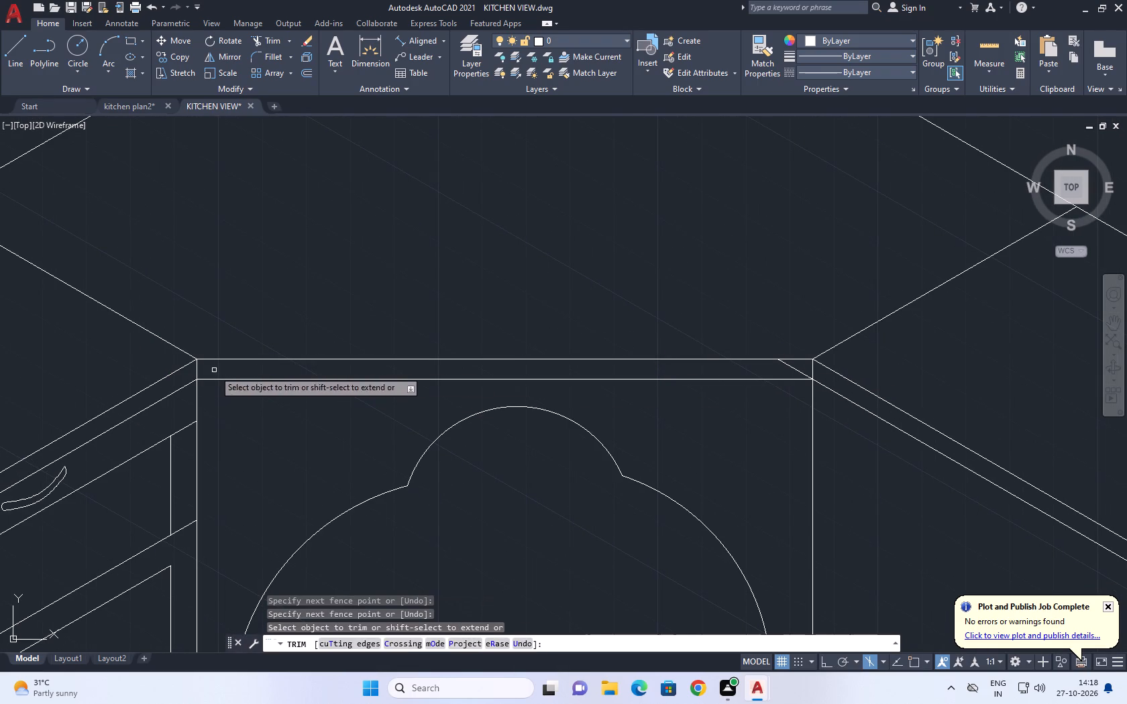
pyautogui.click(796, 365)
pyautogui.click(745, 374)
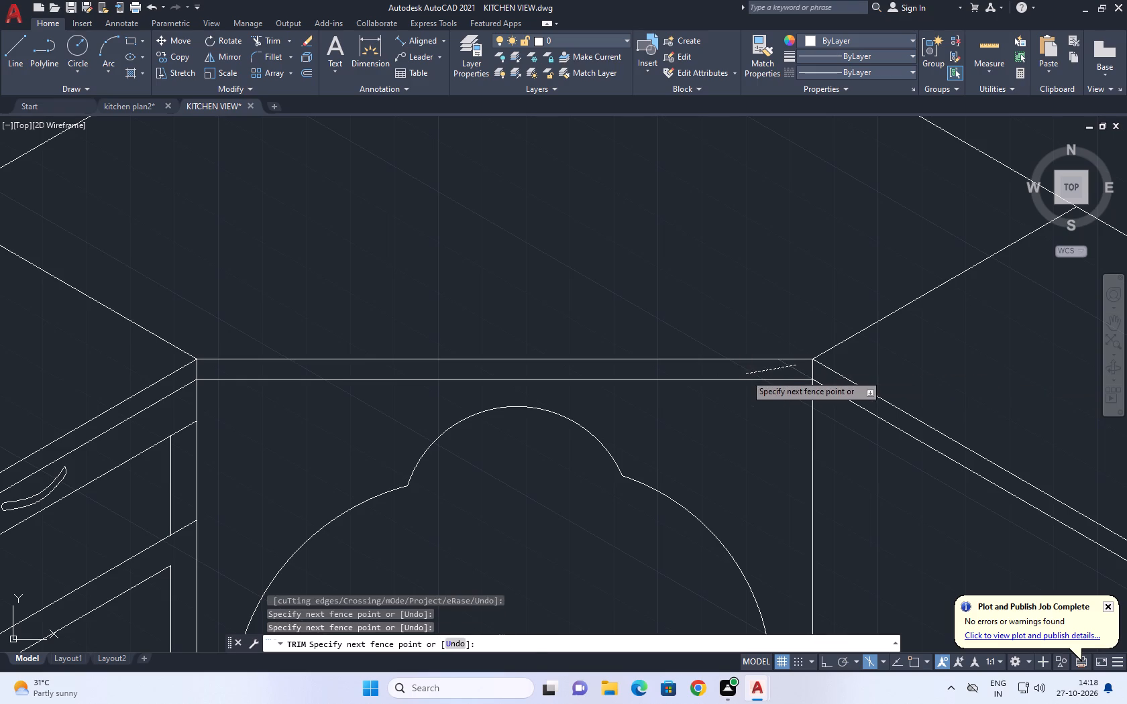
pyautogui.scroll(-8, 774, 363)
pyautogui.press('Escape')
# Review the upper corner cabinets and the overall isometric kitchen view.
pyautogui.scroll(-5, 693, 406)
pyautogui.scroll(3, 718, 377)
pyautogui.scroll(3, 619, 403)
pyautogui.moveTo(651, 386); pyautogui.dragTo(657, 335, button='middle')
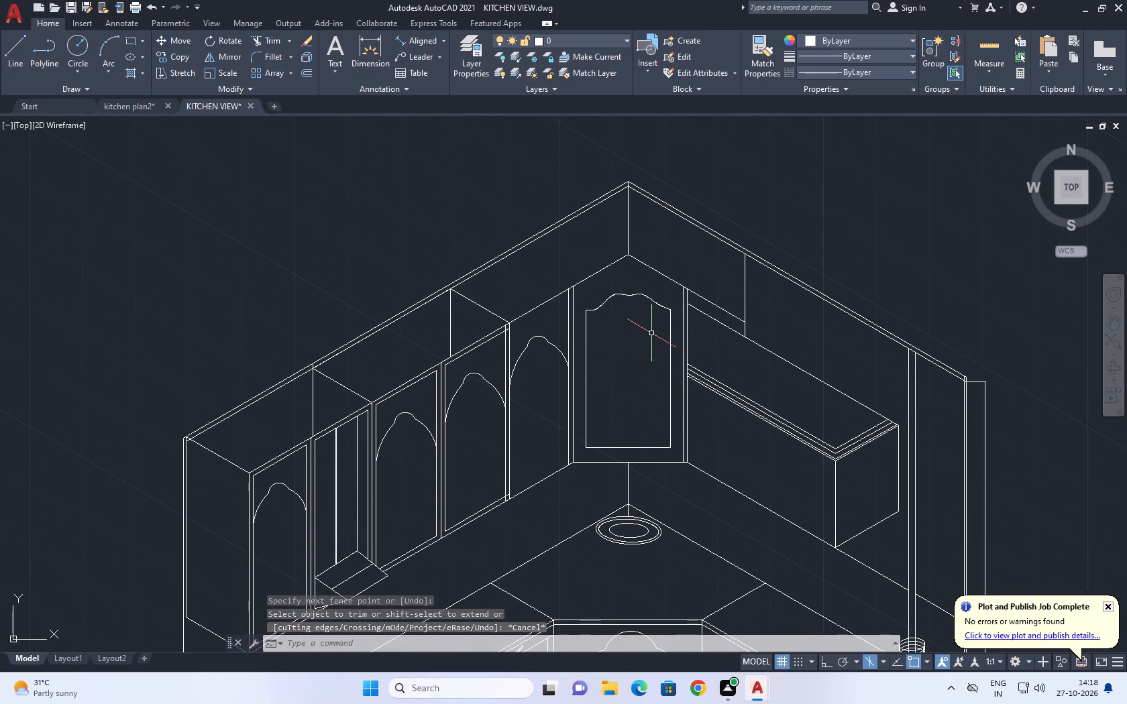
pyautogui.moveTo(646, 324); pyautogui.dragTo(623, 369, button='middle')
pyautogui.moveTo(605, 305); pyautogui.dragTo(622, 359, button='middle')
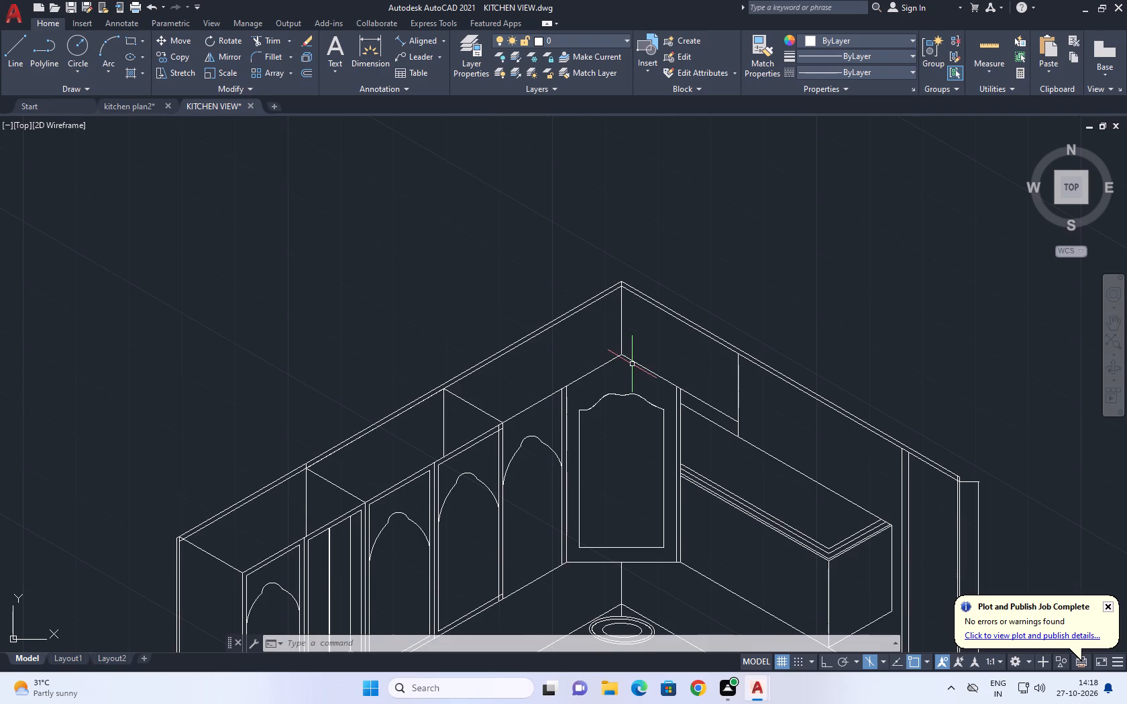
pyautogui.scroll(-3, 657, 335)
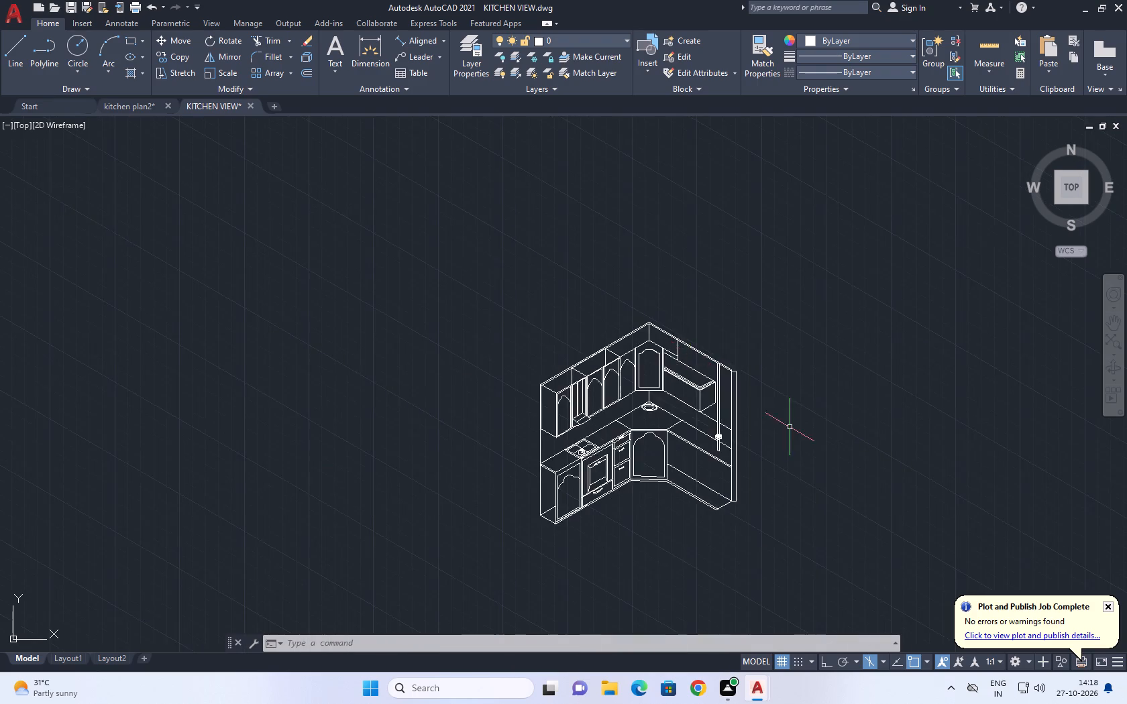
pyautogui.moveTo(779, 407); pyautogui.dragTo(698, 288, button='middle')
pyautogui.scroll(1, 539, 329)
pyautogui.moveTo(576, 322); pyautogui.dragTo(523, 333, button='middle')
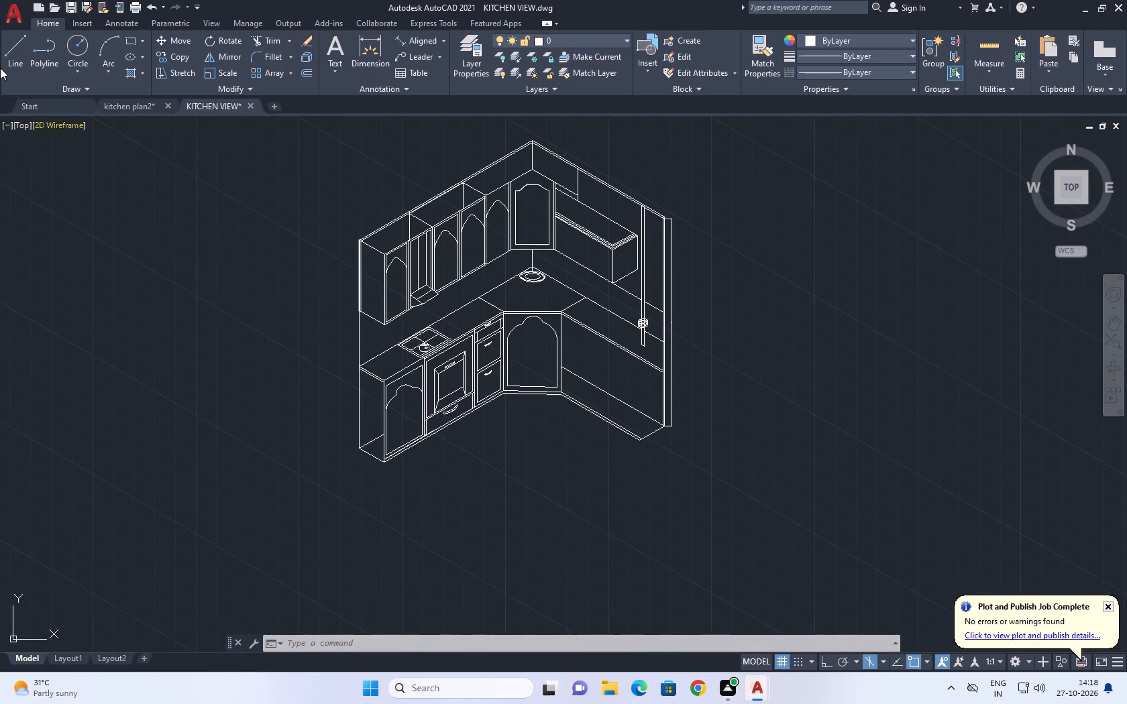
# Save the drawing as KITCHEN VIEW in AutoCAD 2018 Drawing format, overwriting the existing file.
pyautogui.click(12, 3)
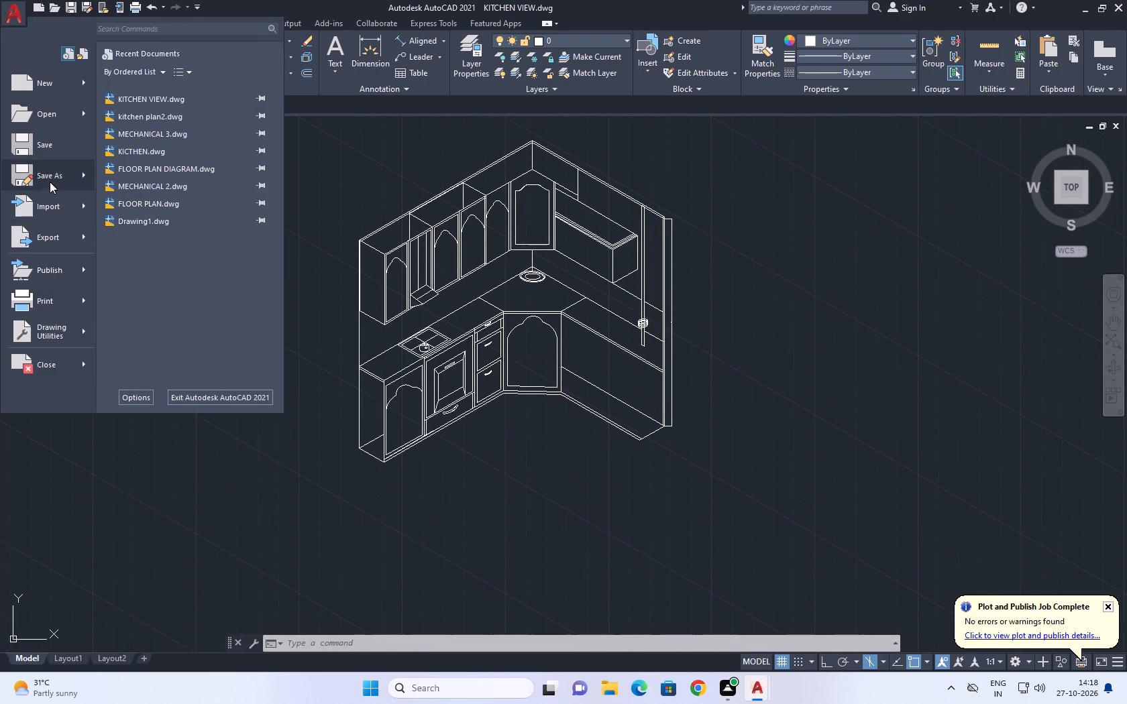
pyautogui.click(49, 179)
pyautogui.click(742, 463)
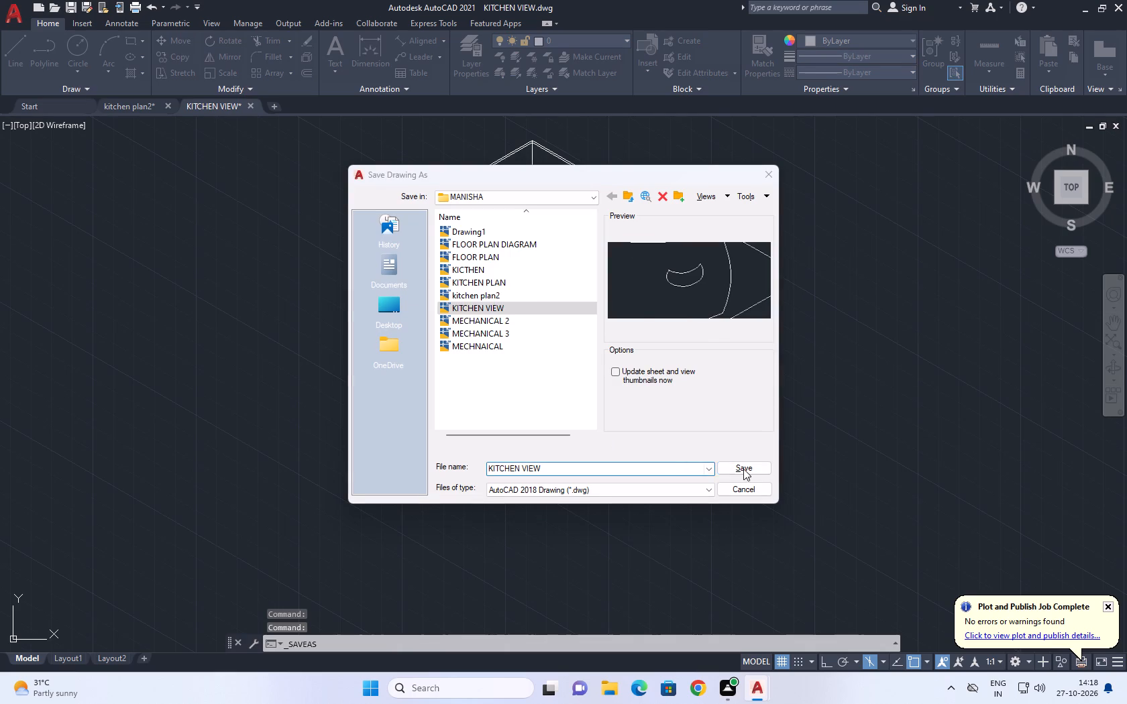
pyautogui.click(535, 375)
# Examine the kitchen view and the concentric ellipses at the back corner of the countertop.
pyautogui.moveTo(529, 361); pyautogui.dragTo(588, 390, button='middle')
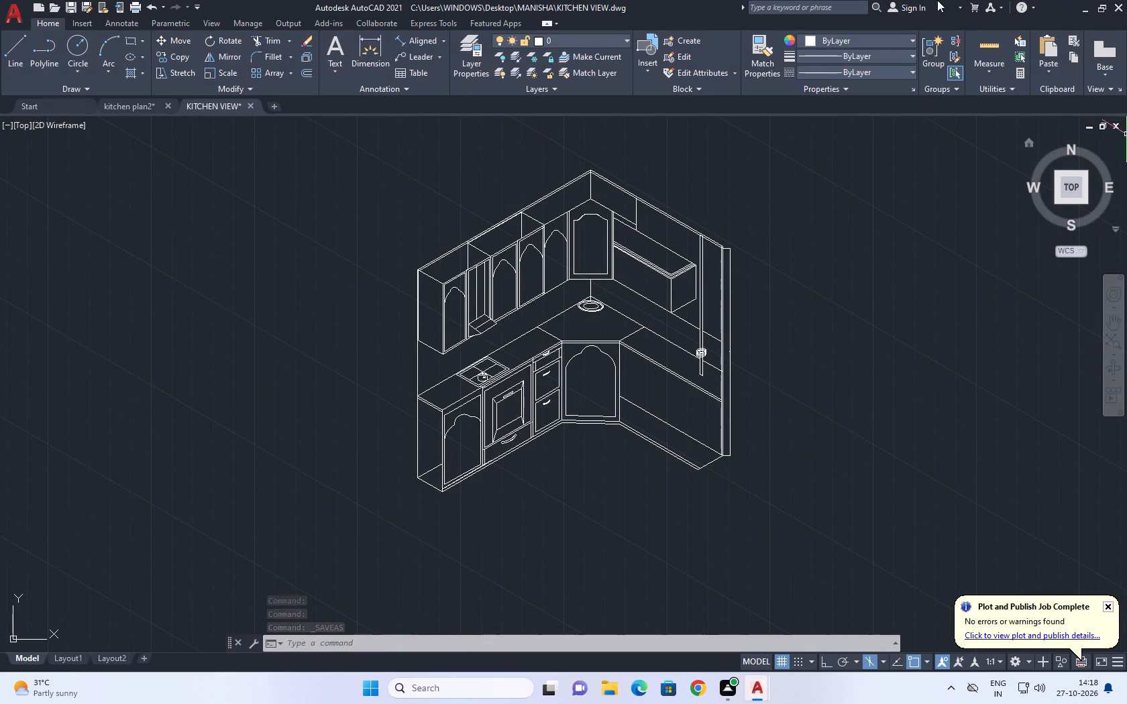
pyautogui.moveTo(465, 369); pyautogui.dragTo(364, 365, button='middle')
pyautogui.moveTo(431, 367); pyautogui.dragTo(367, 365, button='right')
pyautogui.scroll(-1, 376, 365)
pyautogui.scroll(3, 411, 351)
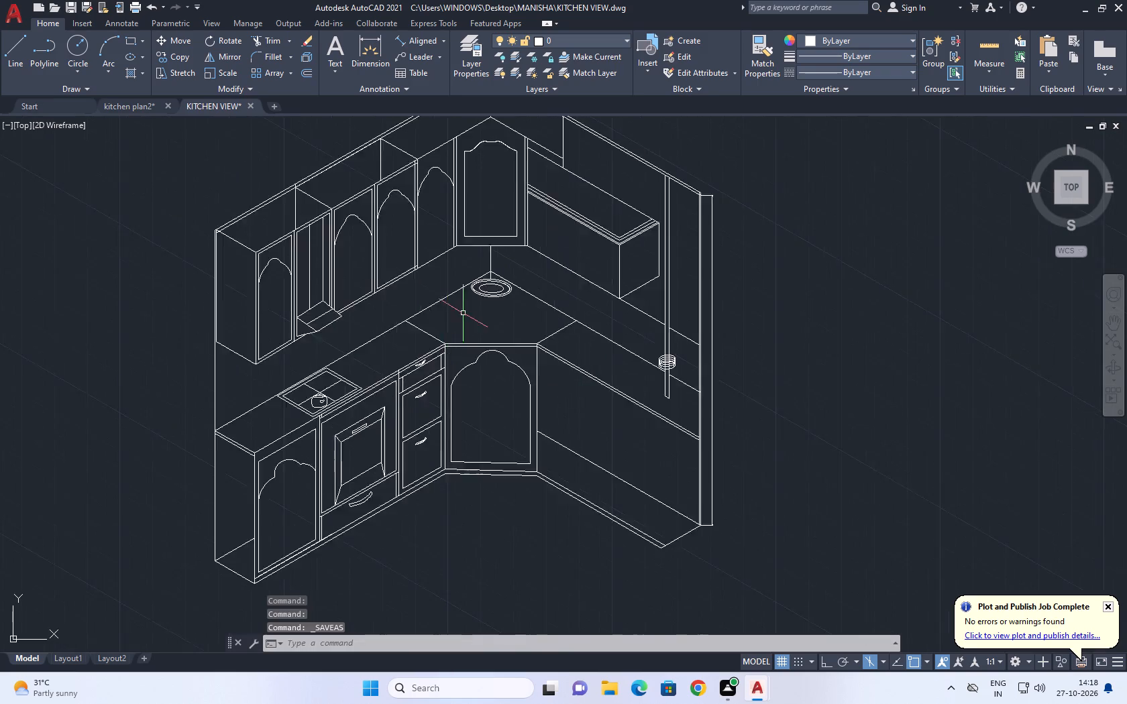
pyautogui.moveTo(466, 312); pyautogui.dragTo(400, 399, button='middle')
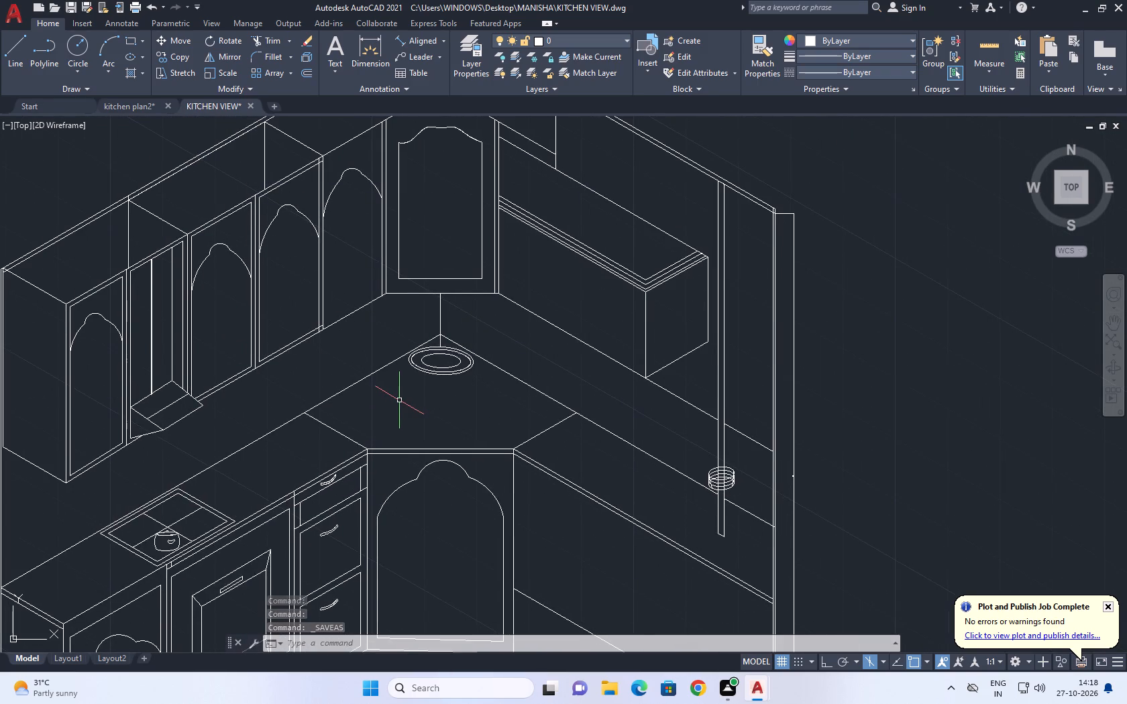
pyautogui.scroll(3, 442, 361)
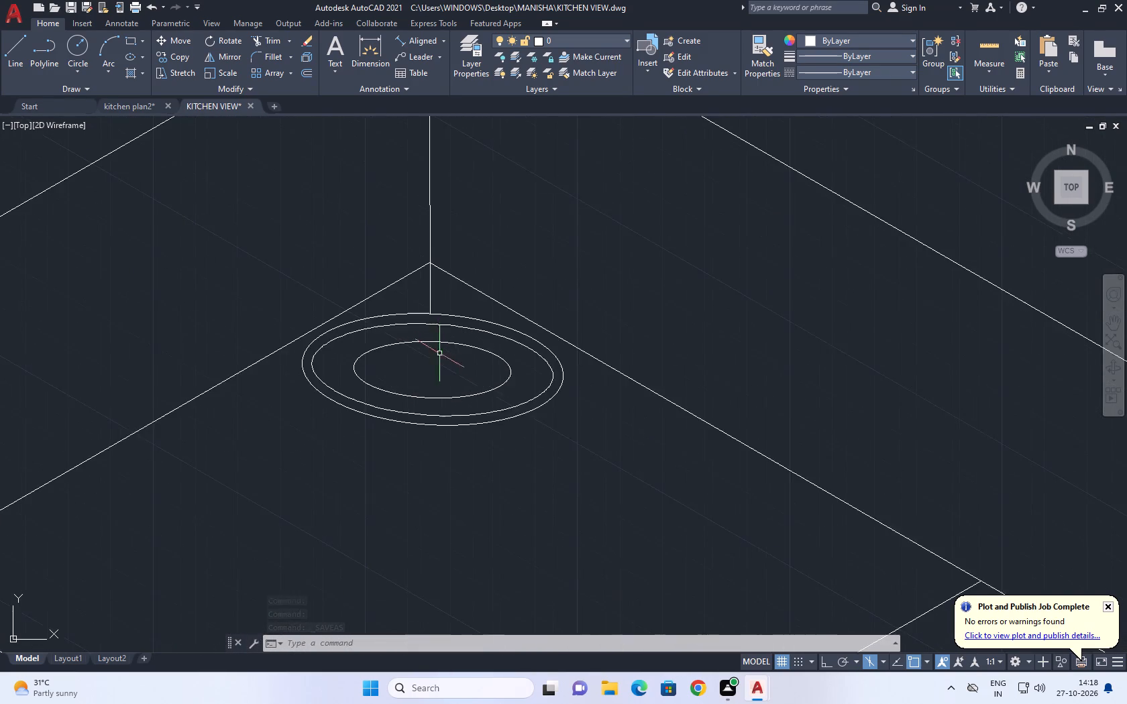
pyautogui.moveTo(443, 373); pyautogui.dragTo(443, 434, button='middle')
pyautogui.scroll(-1, 444, 436)
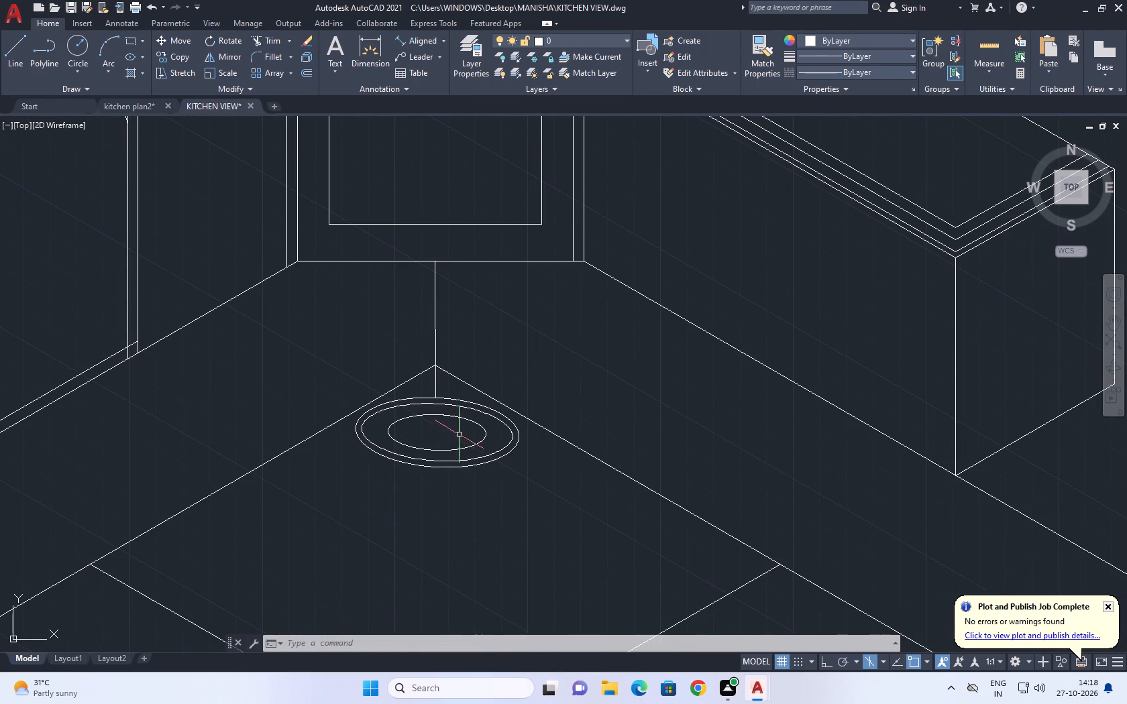
# Enlarge the innermost ellipse on the corner countertop in both axes so it lies closer to the middle ellipse.
pyautogui.scroll(2, 424, 431)
pyautogui.click(480, 389)
pyautogui.click(450, 404)
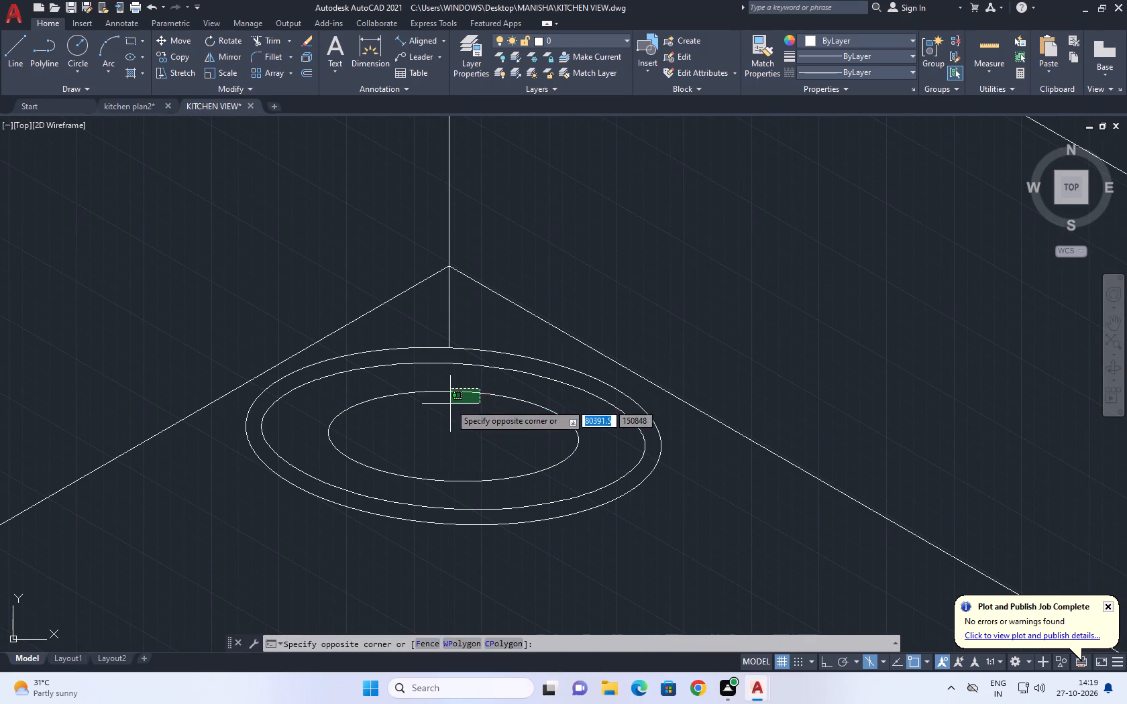
pyautogui.scroll(2, 476, 388)
pyautogui.moveTo(418, 400); pyautogui.dragTo(418, 392)
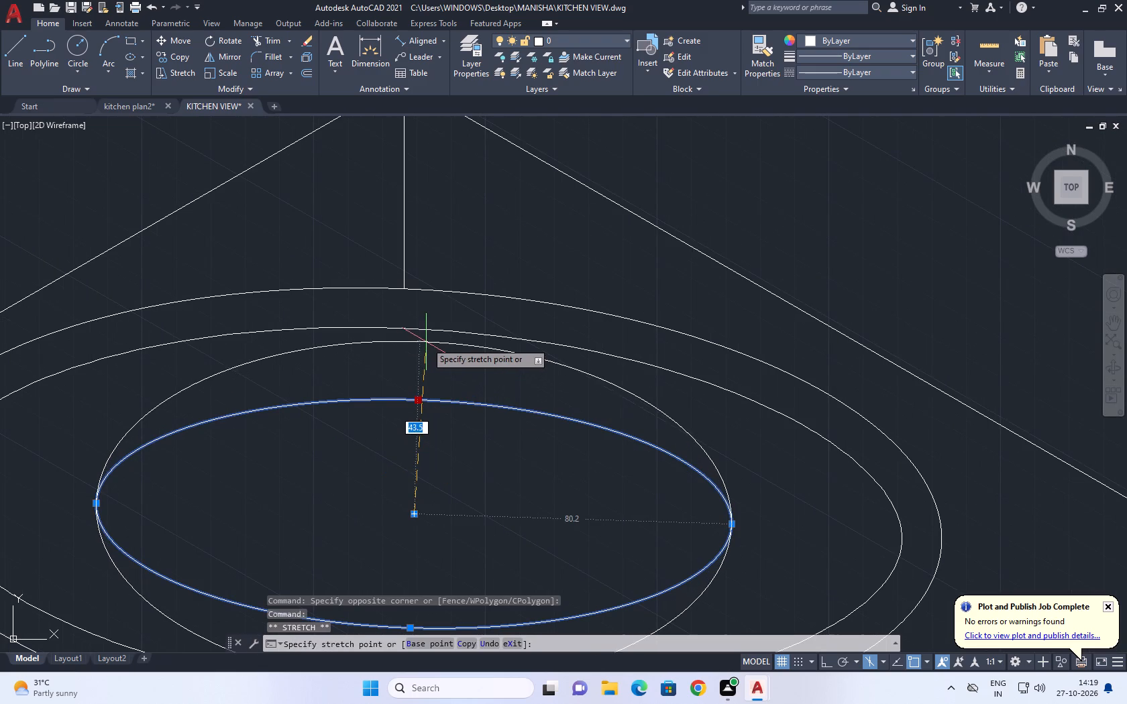
pyautogui.click(424, 351)
pyautogui.moveTo(660, 489); pyautogui.dragTo(437, 406, button='middle')
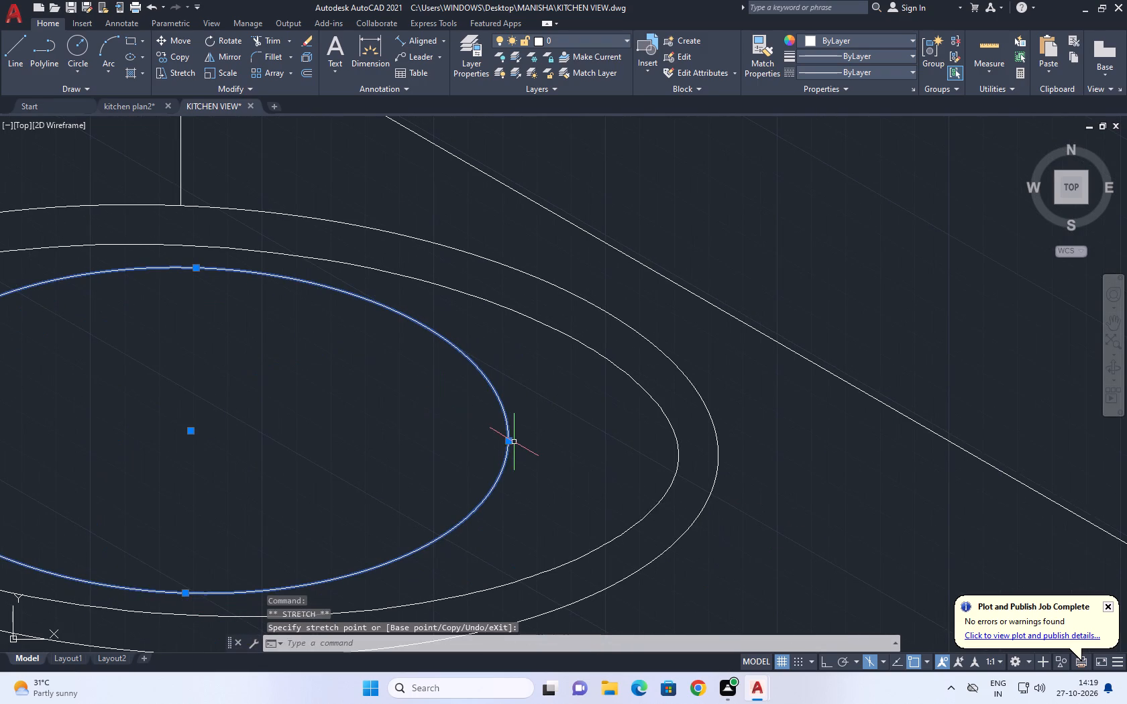
pyautogui.click(507, 442)
pyautogui.click(594, 440)
pyautogui.scroll(-3, 598, 444)
pyautogui.moveTo(539, 455); pyautogui.dragTo(554, 466, button='middle')
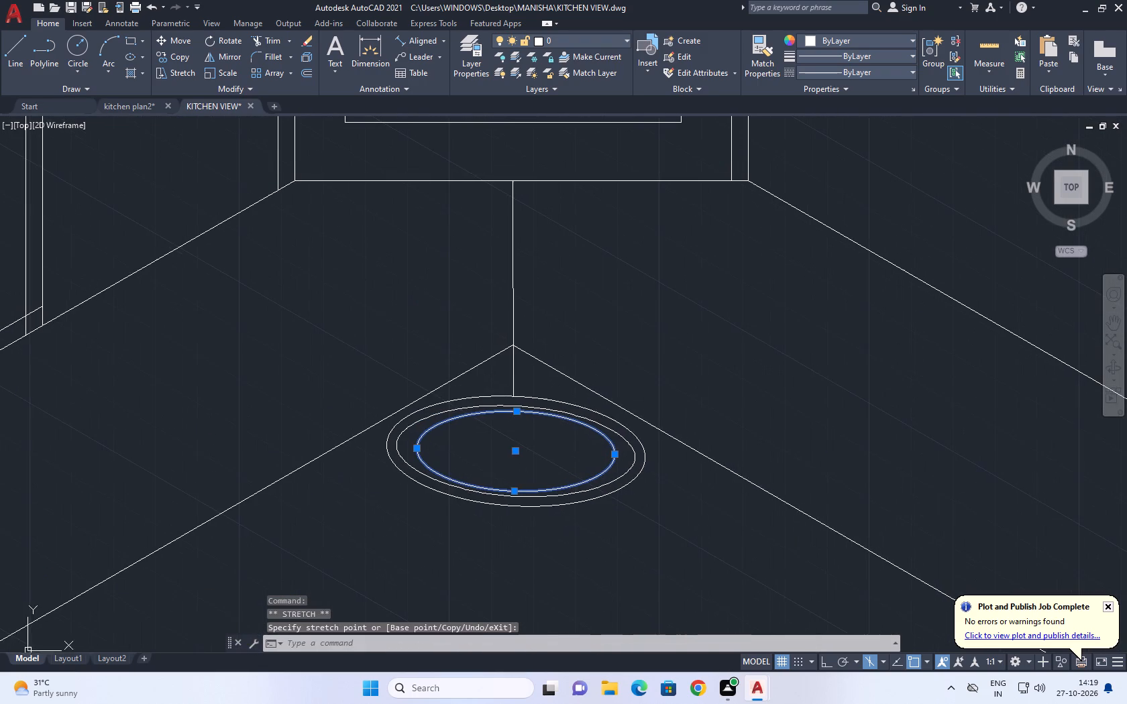
pyautogui.rightClick(659, 327)
pyautogui.click(731, 565)
pyautogui.moveTo(500, 424); pyautogui.dragTo(502, 471, button='middle')
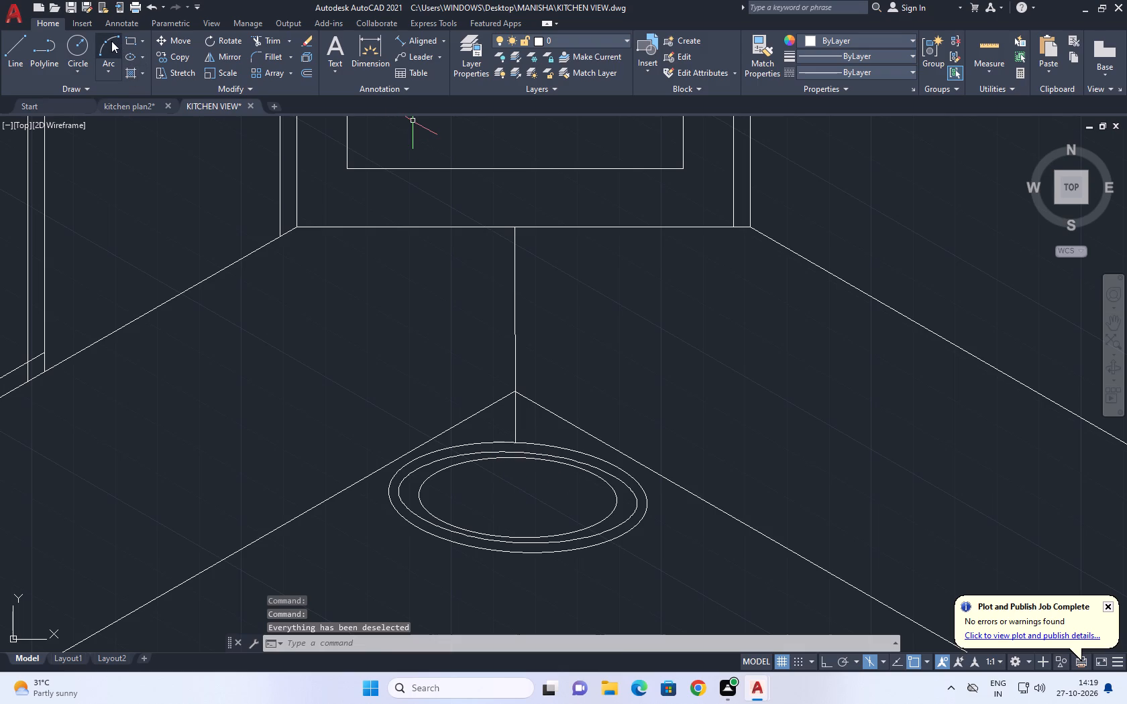
# Draw a tiny ellipse as a hole inside the basin's back edge and stretch its short axis to make it fuller.
pyautogui.scroll(1, 120, 42)
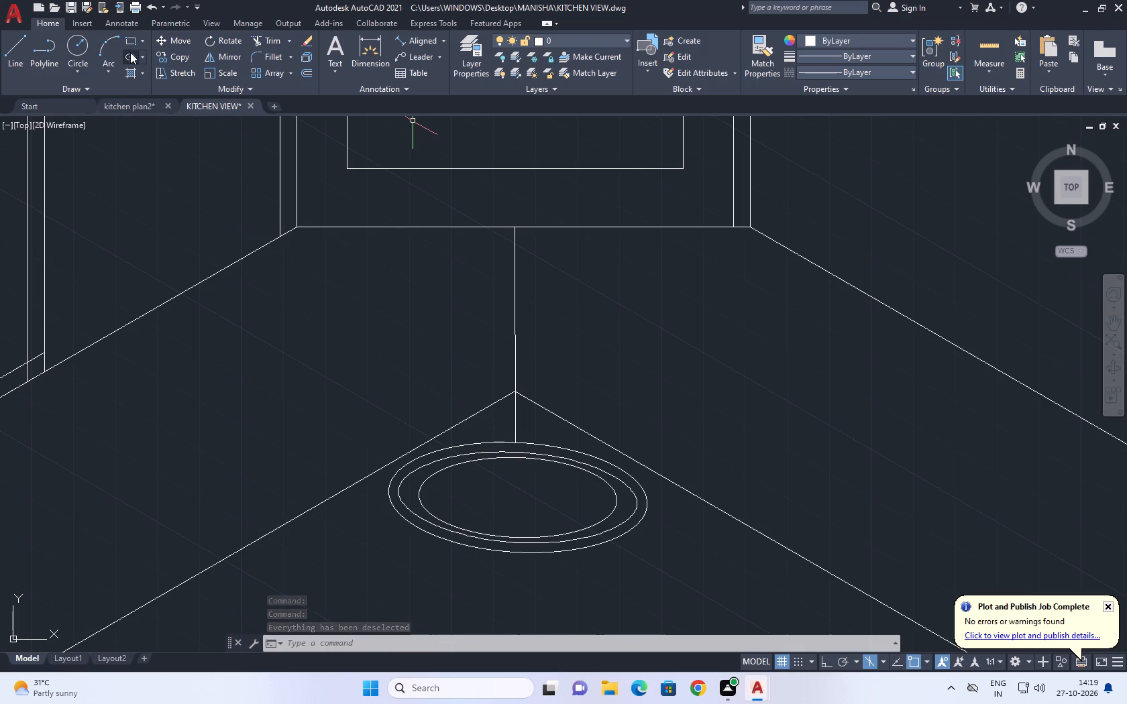
pyautogui.click(130, 52)
pyautogui.scroll(3, 513, 474)
pyautogui.click(519, 443)
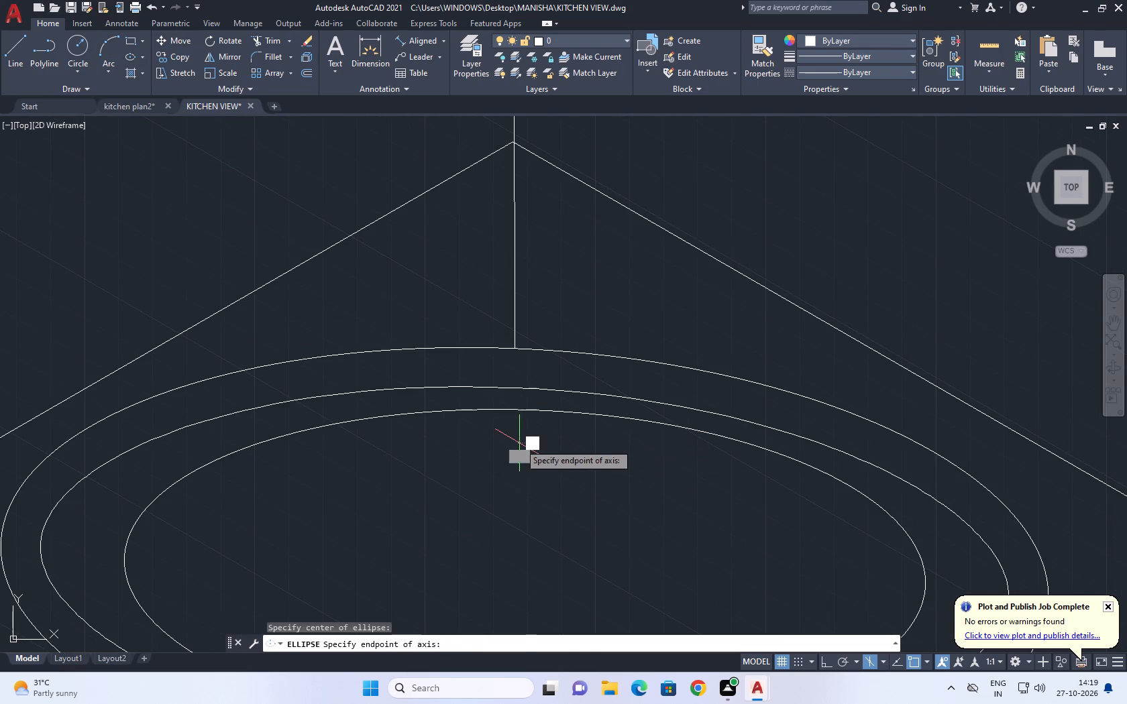
pyautogui.click(537, 445)
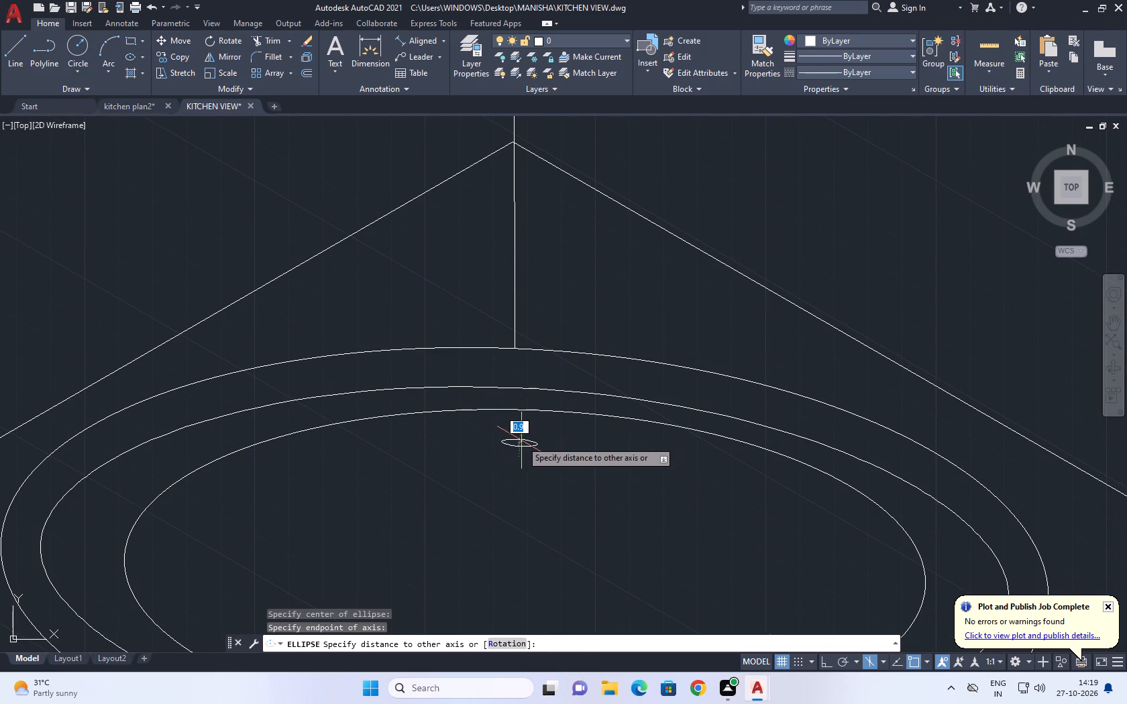
pyautogui.click(521, 441)
pyautogui.scroll(2, 517, 446)
pyautogui.click(521, 445)
pyautogui.click(507, 455)
pyautogui.click(503, 439)
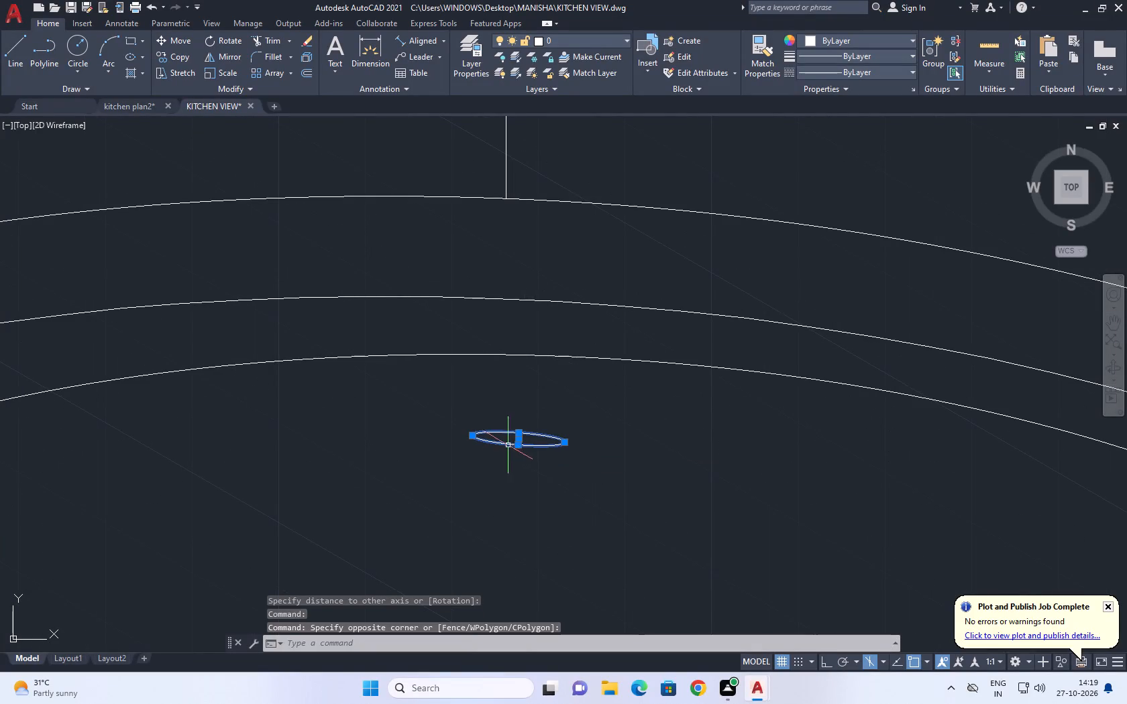
pyautogui.click(517, 444)
pyautogui.click(517, 457)
pyautogui.scroll(-4, 548, 415)
pyautogui.rightClick(595, 420)
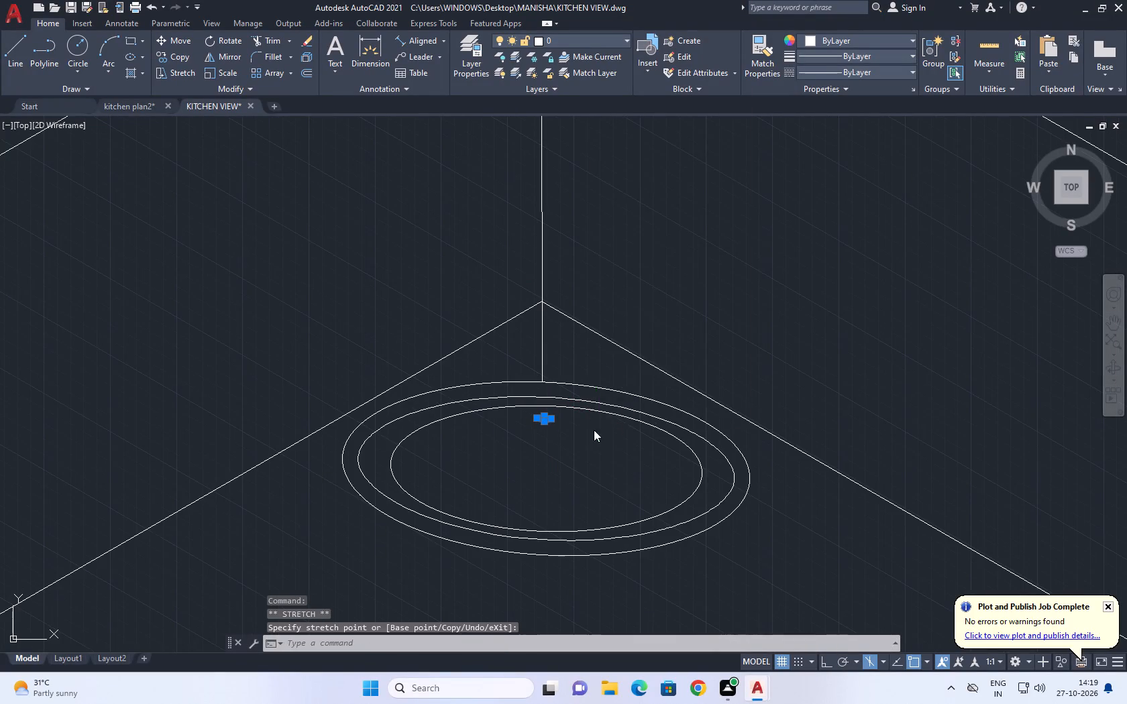
pyautogui.click(631, 316)
# Enlarge the tiny hole ellipse inside the corner basin by stretching both its short and long axes.
pyautogui.moveTo(614, 483); pyautogui.dragTo(563, 460, button='middle')
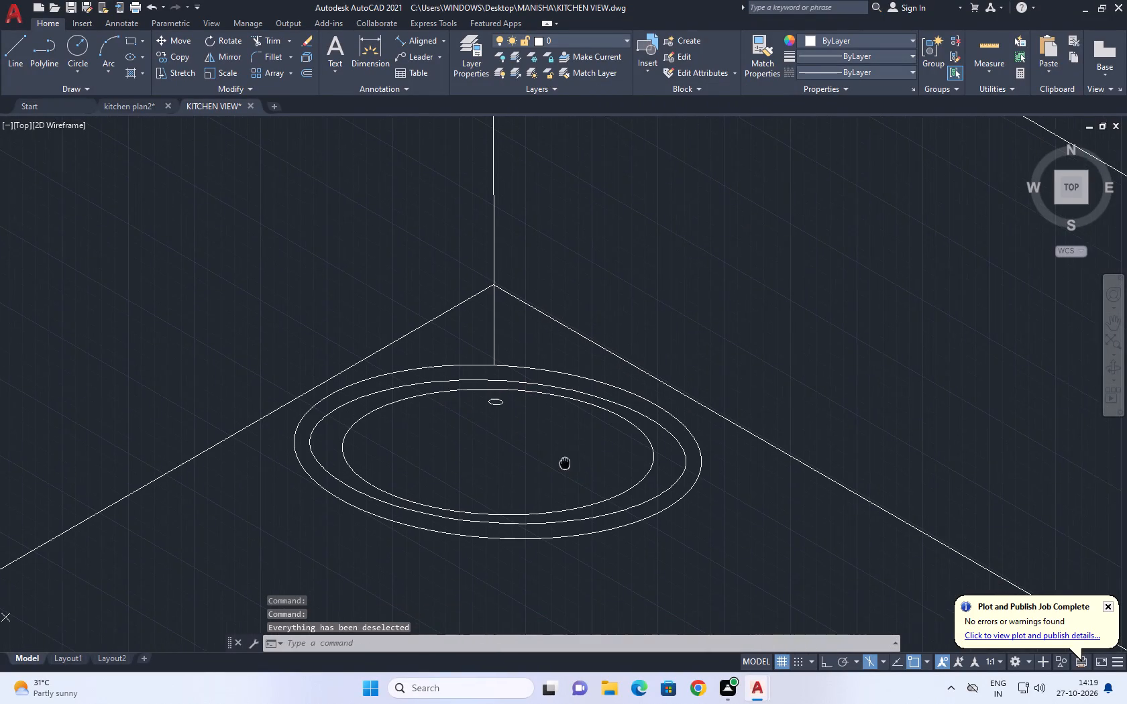
pyautogui.moveTo(563, 460); pyautogui.dragTo(518, 378, button='middle')
pyautogui.scroll(-5, 518, 378)
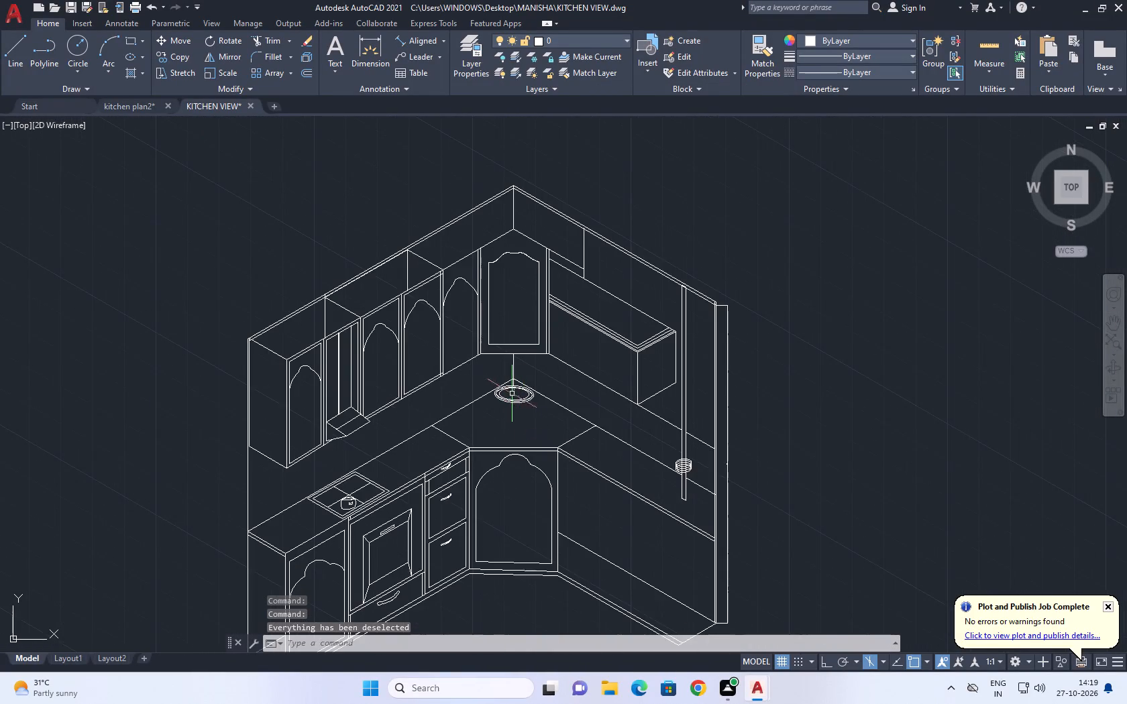
pyautogui.scroll(10, 512, 390)
pyautogui.moveTo(584, 483); pyautogui.dragTo(555, 477)
pyautogui.click(482, 460)
pyautogui.scroll(1, 557, 509)
pyautogui.moveTo(557, 471); pyautogui.dragTo(561, 192, button='middle')
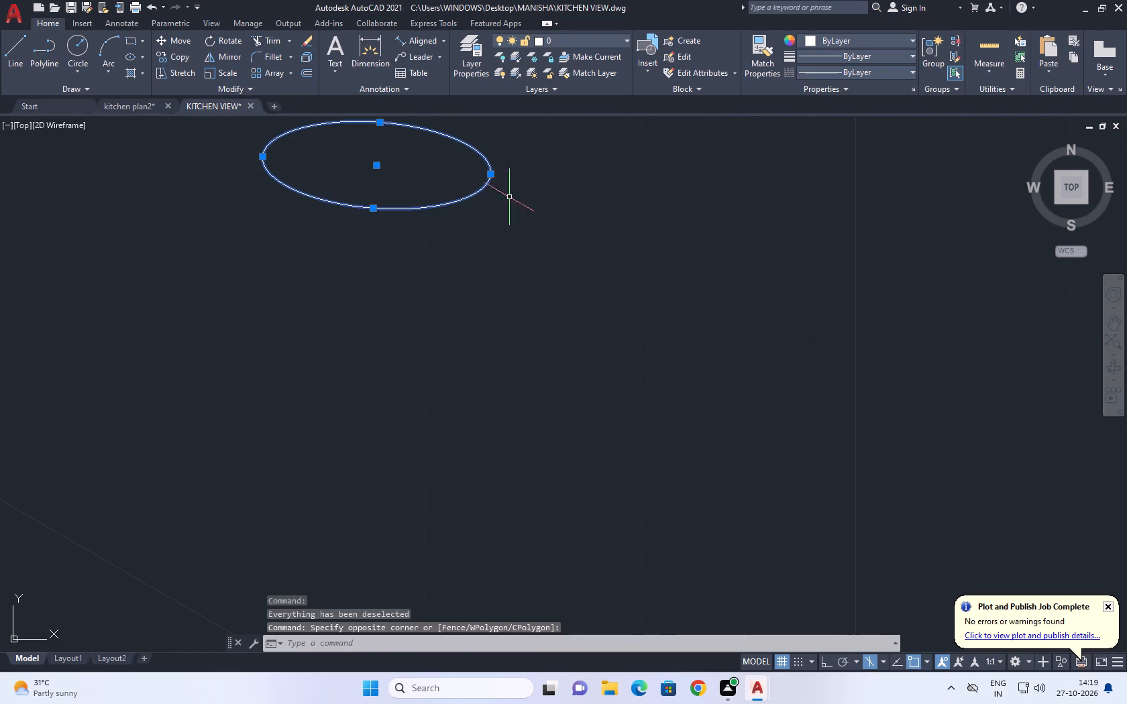
pyautogui.click(372, 205)
pyautogui.click(372, 245)
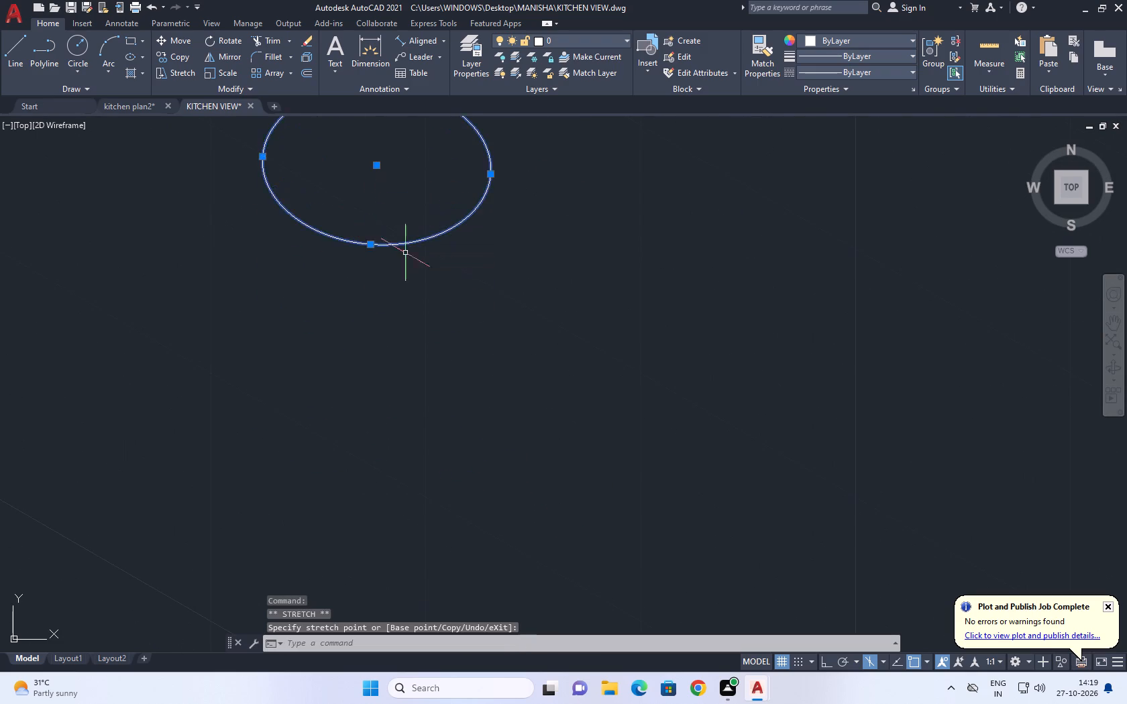
pyautogui.scroll(-6, 448, 247)
pyautogui.scroll(5, 457, 237)
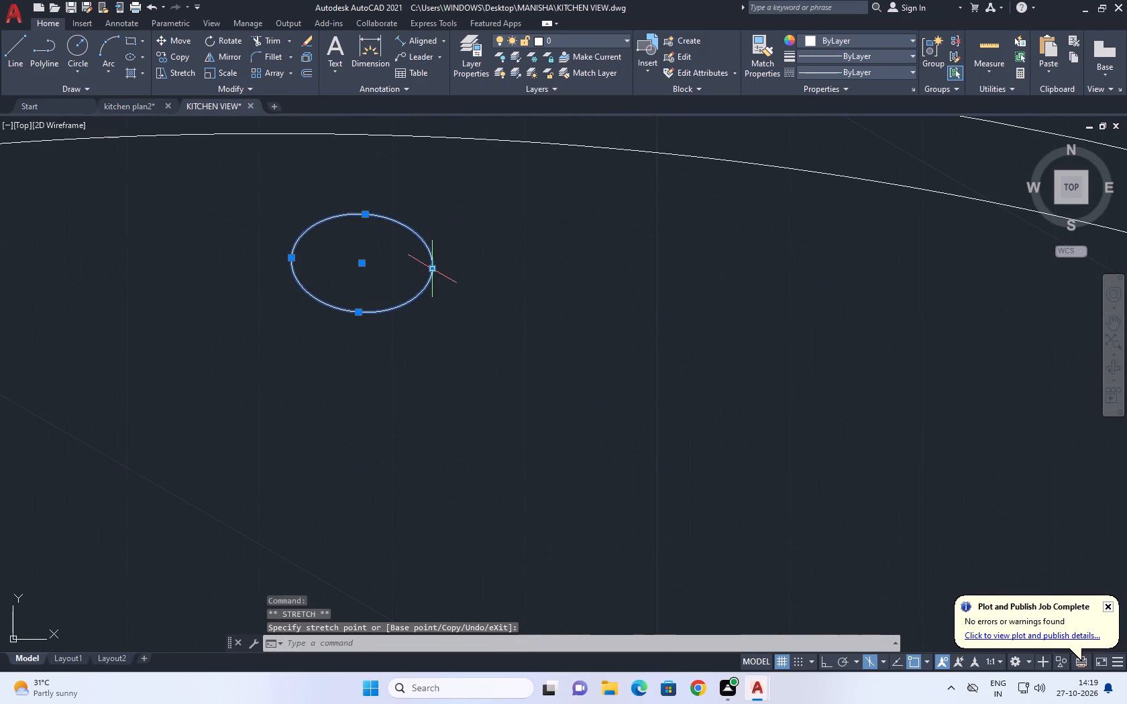
pyautogui.click(433, 268)
pyautogui.click(501, 261)
pyautogui.scroll(-8, 464, 237)
pyautogui.rightClick(600, 229)
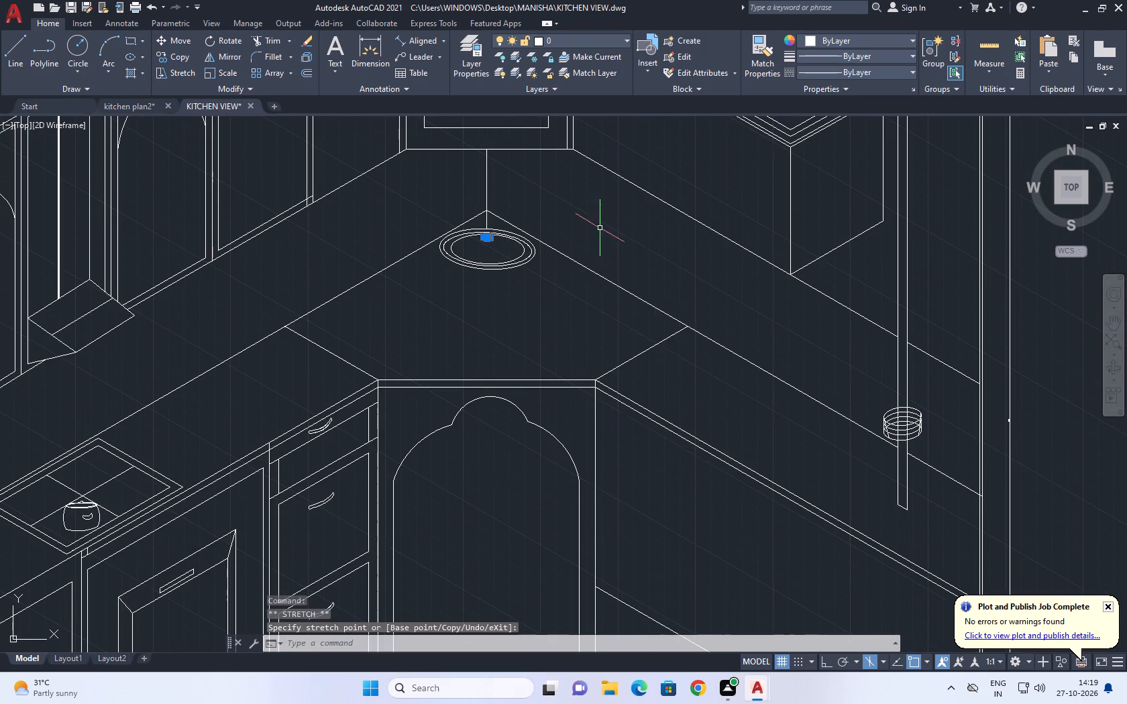
pyautogui.click(663, 456)
# Examine the whole isometric kitchen view, including the base cabinets, countertop, sink pole and wall cabinets.
pyautogui.scroll(-1, 598, 376)
pyautogui.moveTo(644, 410); pyautogui.dragTo(611, 388, button='middle')
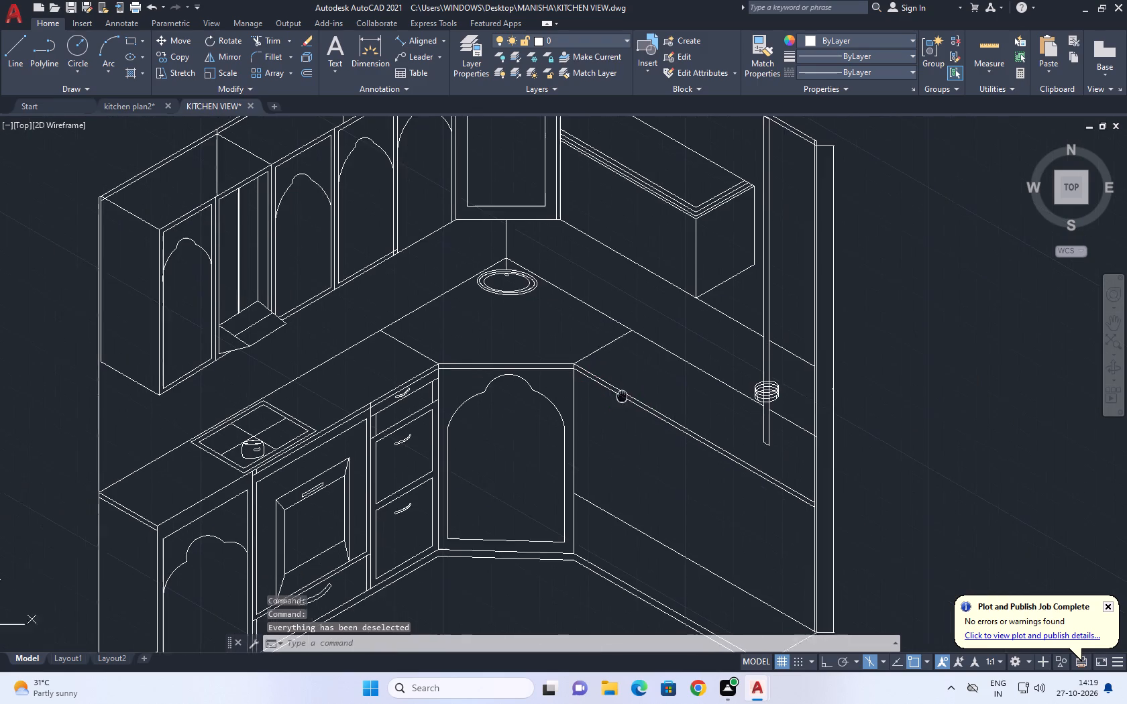
pyautogui.moveTo(611, 388); pyautogui.dragTo(519, 314, button='middle')
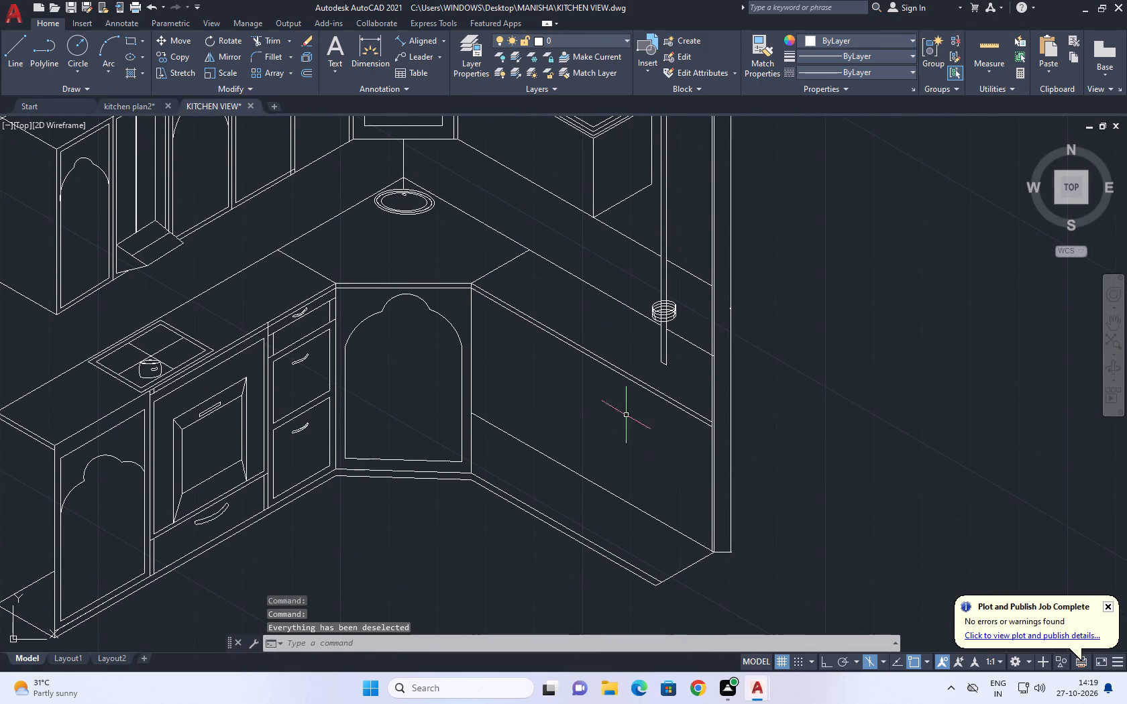
pyautogui.moveTo(612, 389); pyautogui.dragTo(572, 369, button='middle')
pyautogui.scroll(-2, 571, 375)
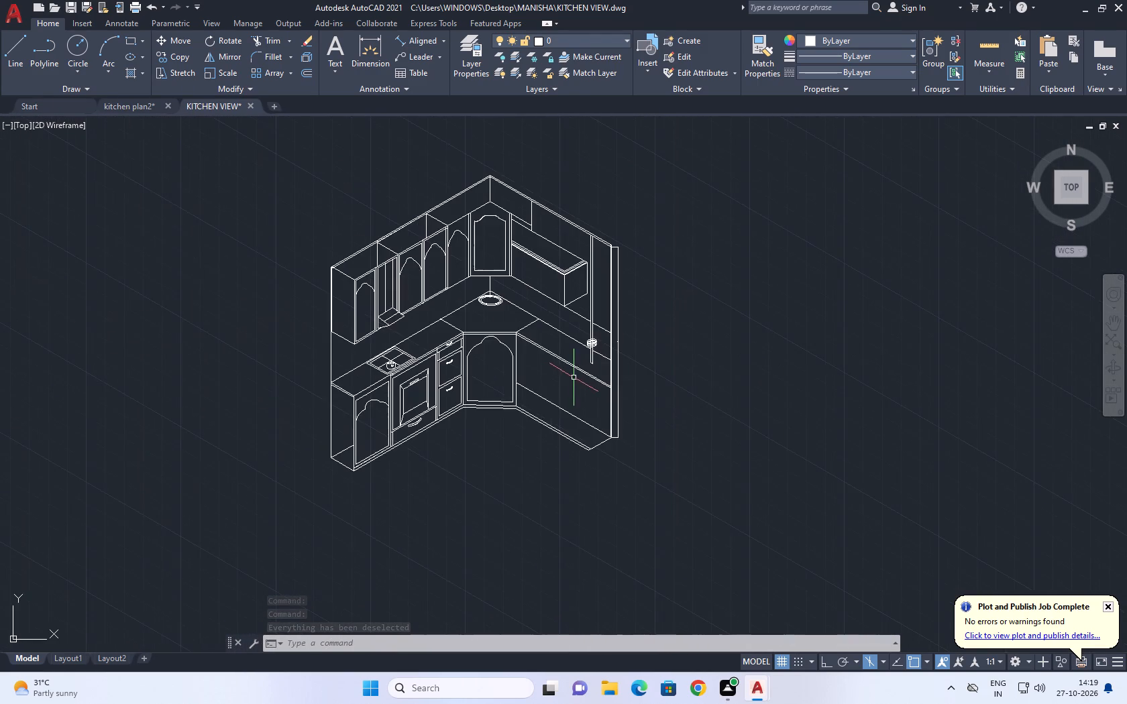
pyautogui.scroll(2, 598, 361)
pyautogui.moveTo(572, 373); pyautogui.dragTo(566, 412, button='middle')
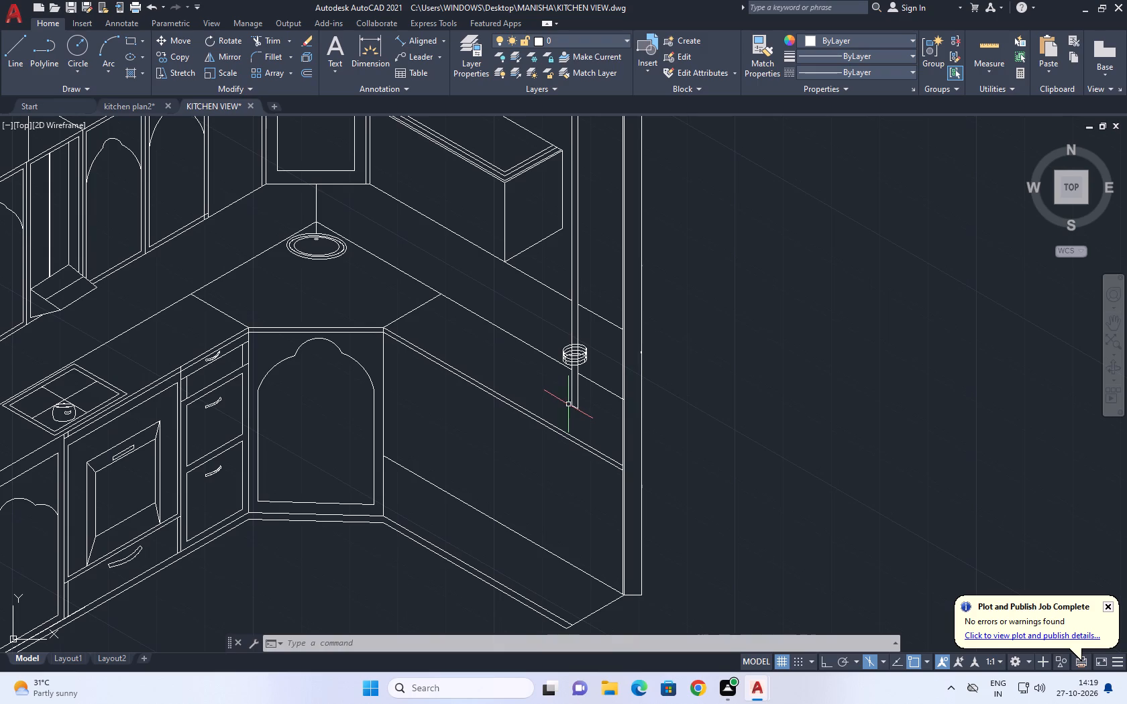
pyautogui.moveTo(299, 397); pyautogui.dragTo(396, 439, button='middle')
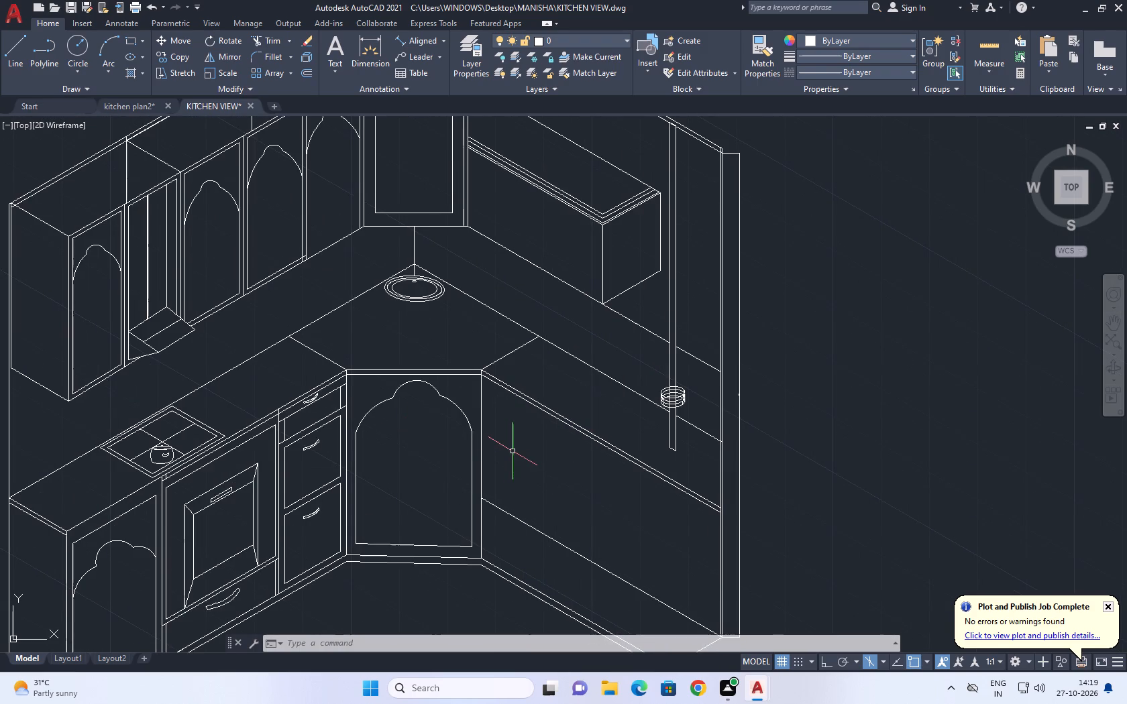
pyautogui.moveTo(262, 337); pyautogui.dragTo(419, 464, button='middle')
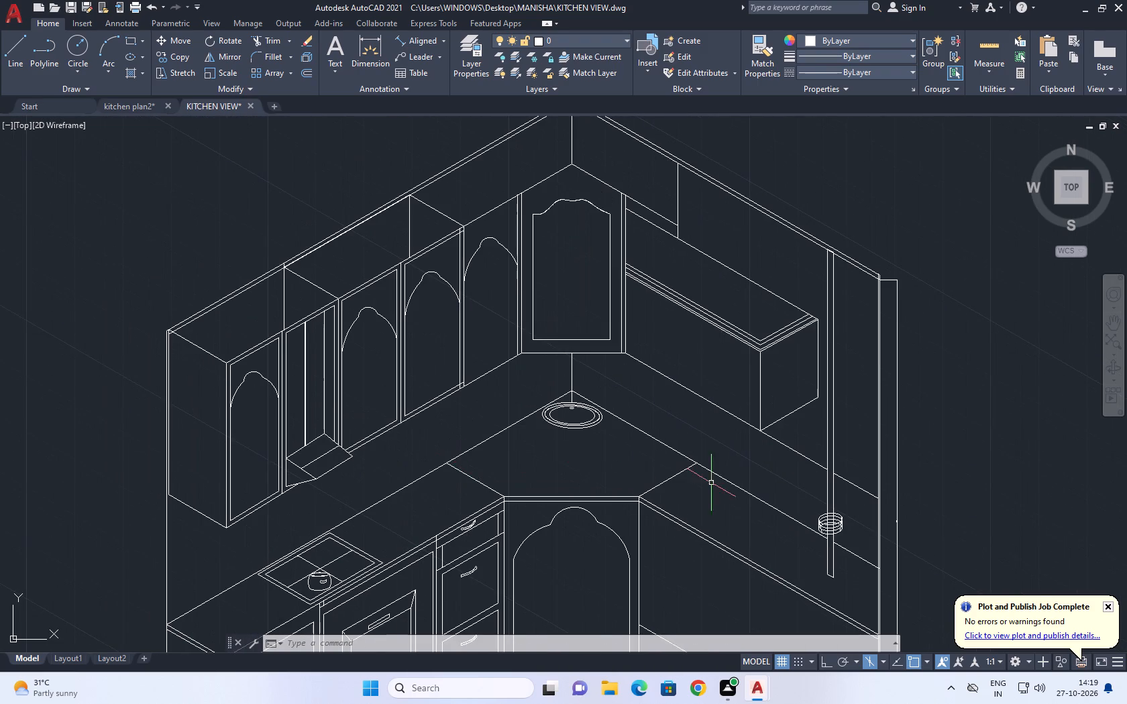
# Draw a vertical line about 244 long on the right wall cabinet's front face, beside the corner wall cabinet.
pyautogui.moveTo(767, 501); pyautogui.dragTo(643, 496, button='middle')
pyautogui.scroll(1, 643, 496)
pyautogui.moveTo(548, 341); pyautogui.dragTo(551, 426, button='middle')
pyautogui.scroll(1, 551, 426)
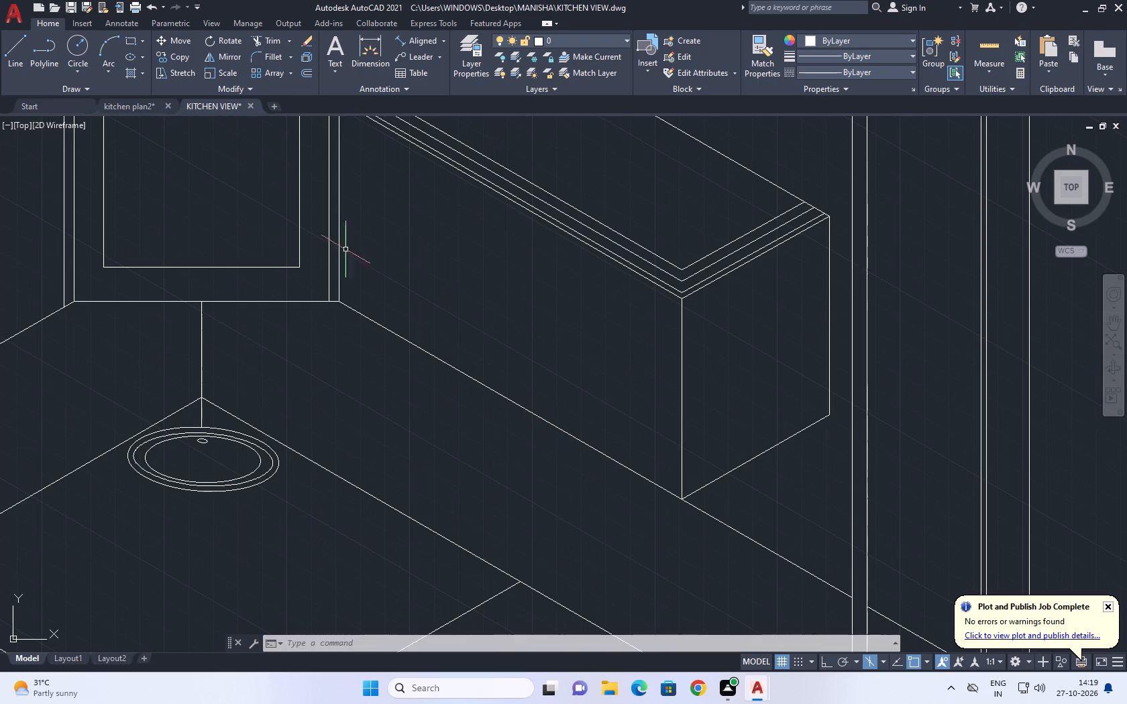
pyautogui.click(13, 43)
pyautogui.moveTo(362, 331); pyautogui.dragTo(544, 447, button='middle')
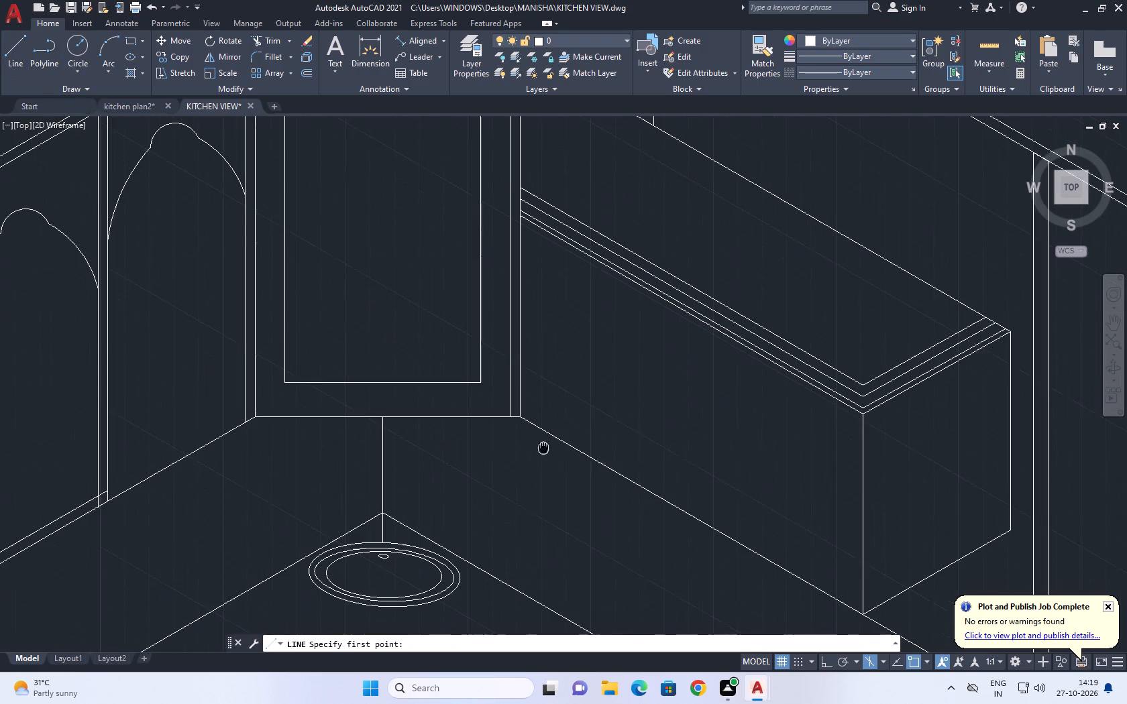
pyautogui.click(549, 417)
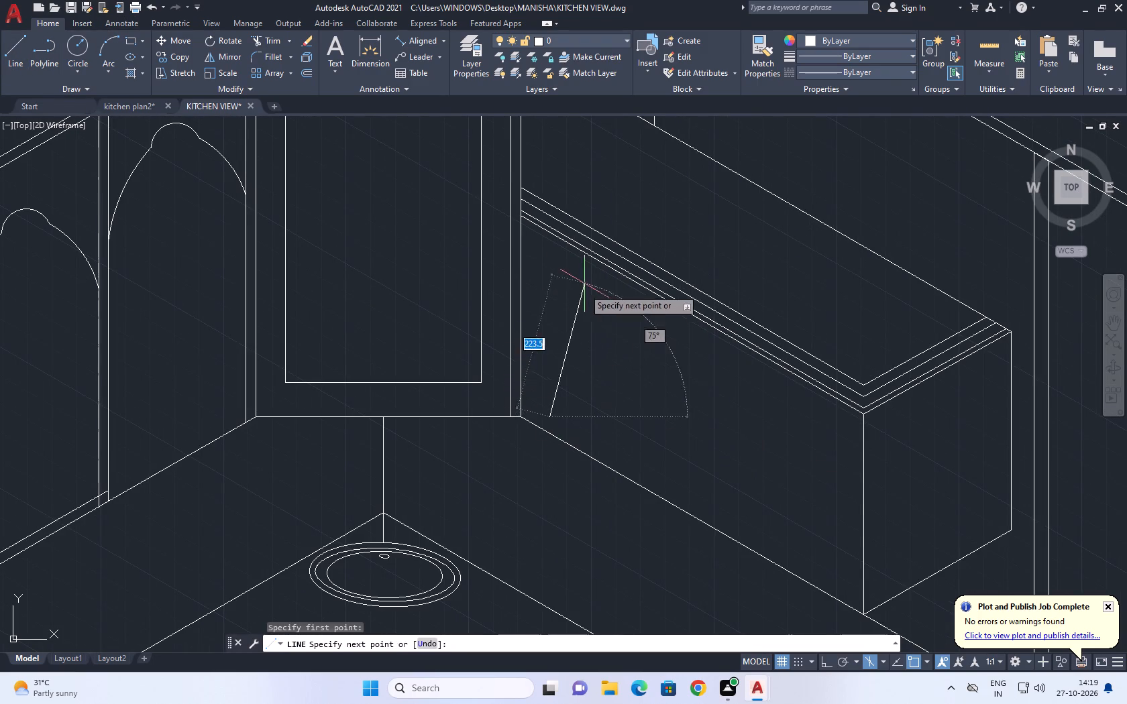
pyautogui.press('F8')
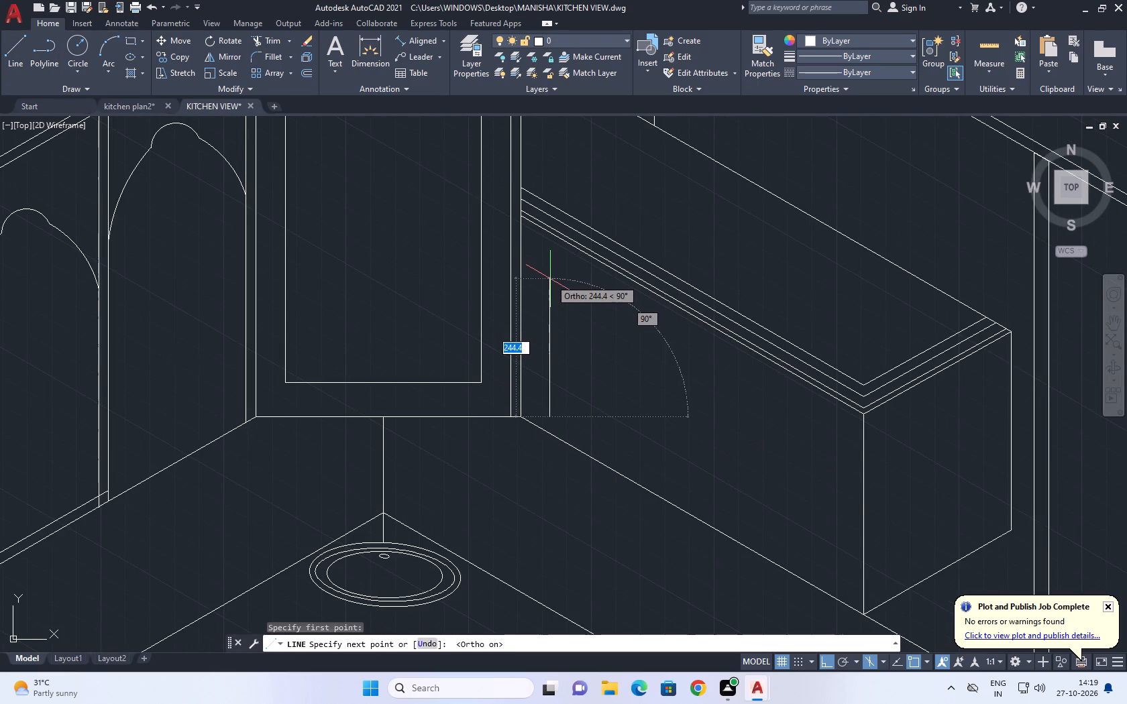
pyautogui.click(550, 279)
pyautogui.press('Escape')
# Draw a second vertical line about 233 long on the same front face, near its outer corner edge.
pyautogui.moveTo(756, 476); pyautogui.dragTo(589, 340, button='middle')
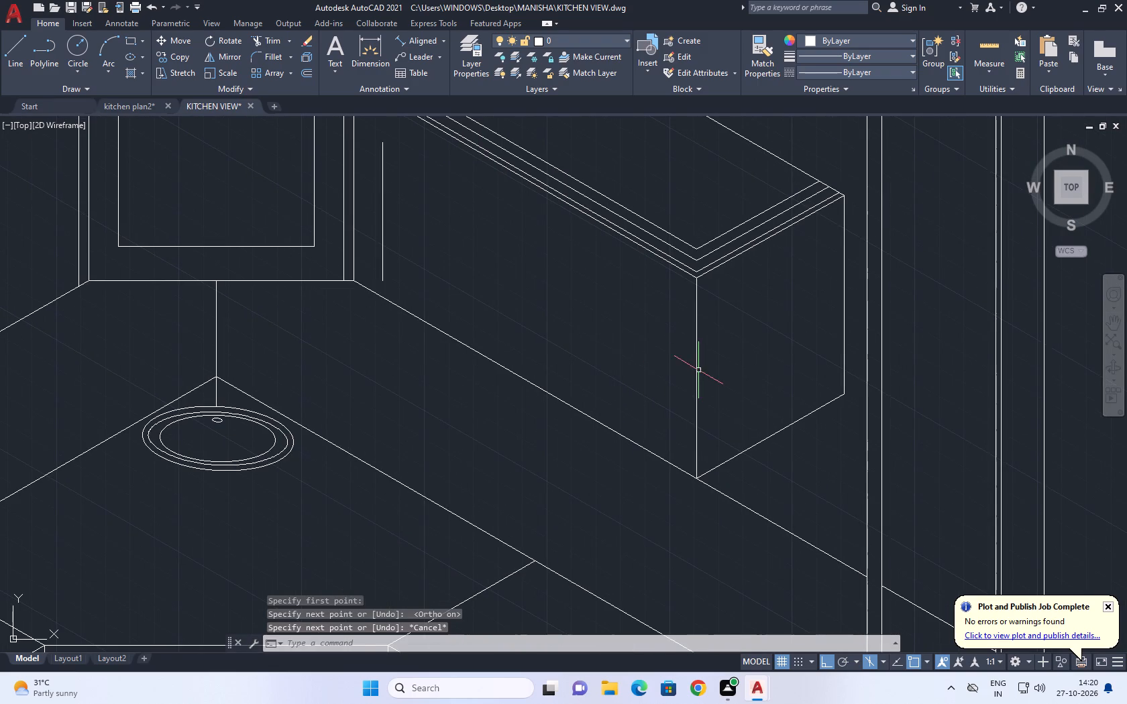
pyautogui.press('space')
pyautogui.click(648, 424)
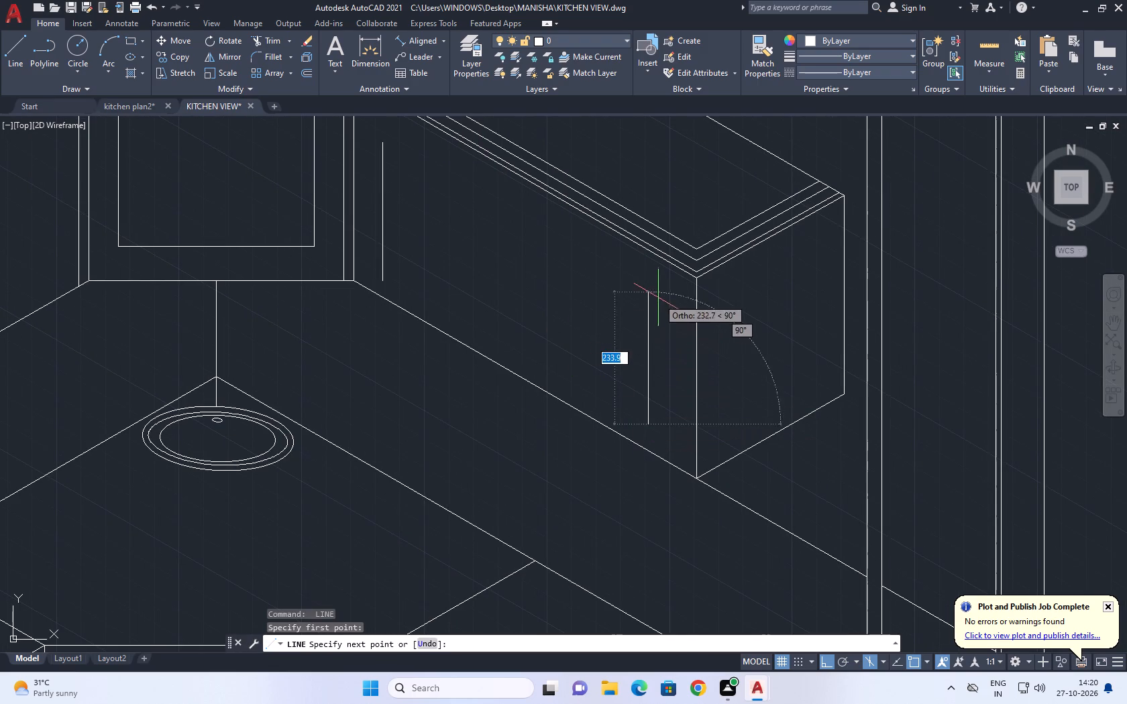
pyautogui.click(657, 290)
pyautogui.moveTo(651, 325); pyautogui.dragTo(698, 400, button='middle')
pyautogui.press('Escape')
pyautogui.moveTo(572, 376); pyautogui.dragTo(638, 399, button='middle')
pyautogui.moveTo(635, 390); pyautogui.dragTo(631, 378, button='middle')
pyautogui.middleClick(631, 378)
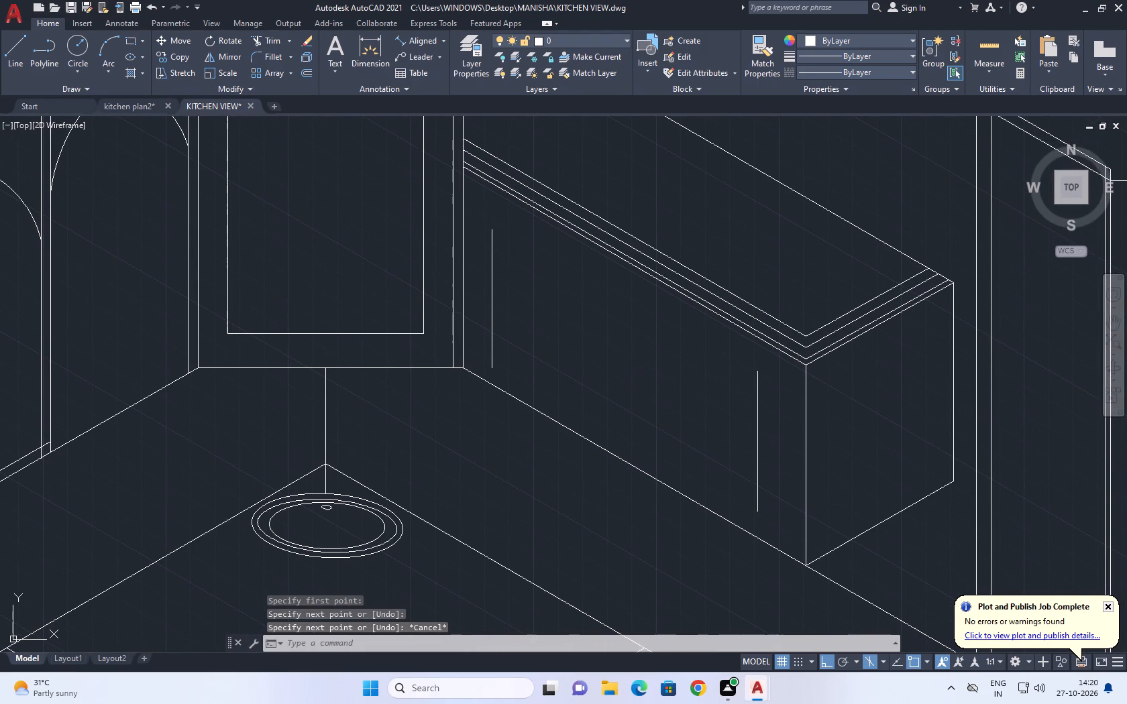
# Draw a wavy spline joining the lower ends of the two vertical lines, with three intermediate bends.
pyautogui.press('s')
pyautogui.write('PL')
pyautogui.press('space')
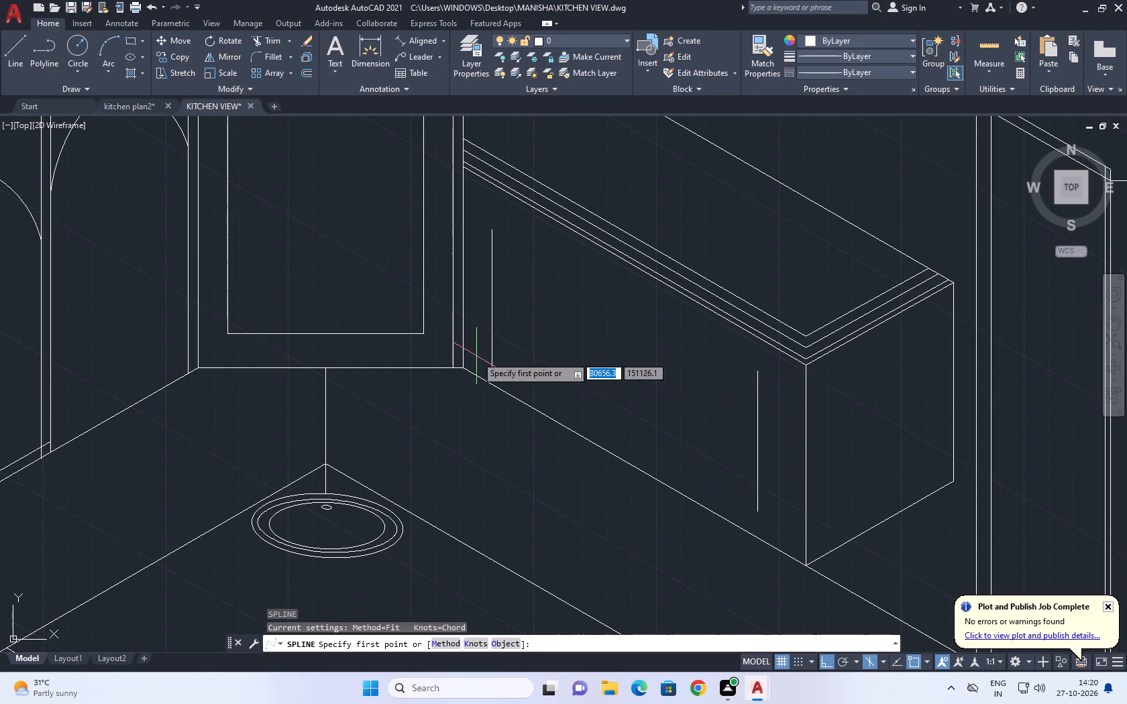
pyautogui.click(488, 369)
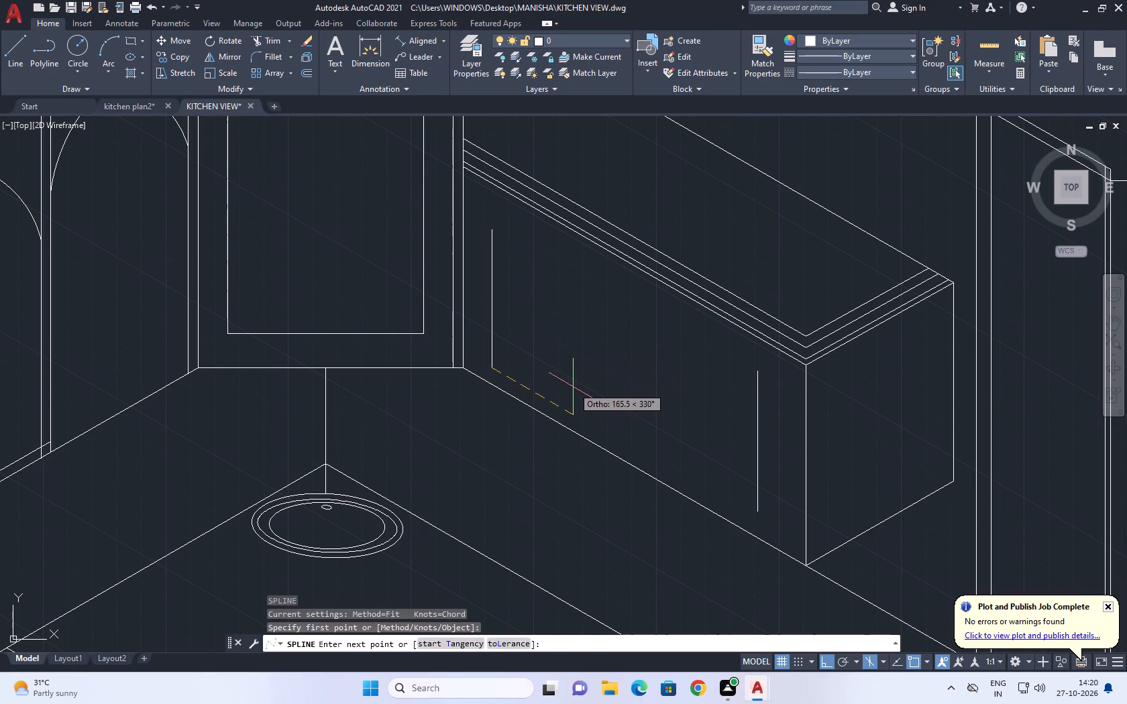
pyautogui.press('F8')
pyautogui.scroll(1, 572, 391)
pyautogui.click(577, 386)
pyautogui.moveTo(667, 434); pyautogui.dragTo(669, 436, button='middle')
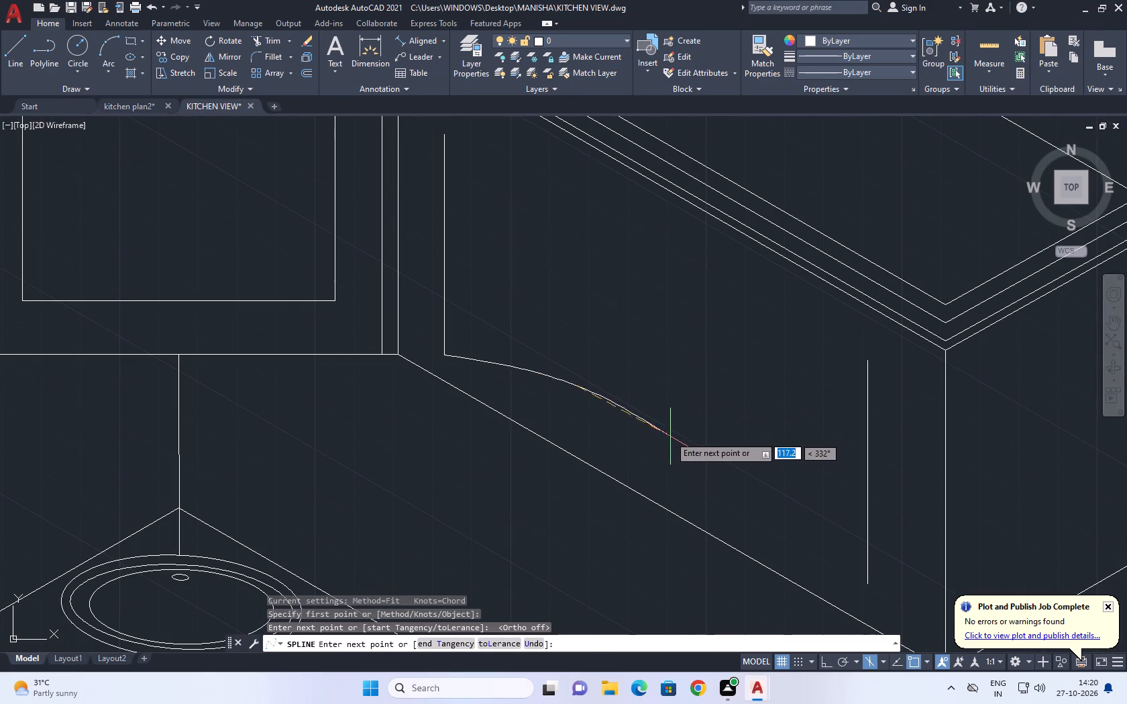
pyautogui.moveTo(669, 436); pyautogui.dragTo(619, 388, button='middle')
pyautogui.middleClick(618, 388)
pyautogui.click(639, 418)
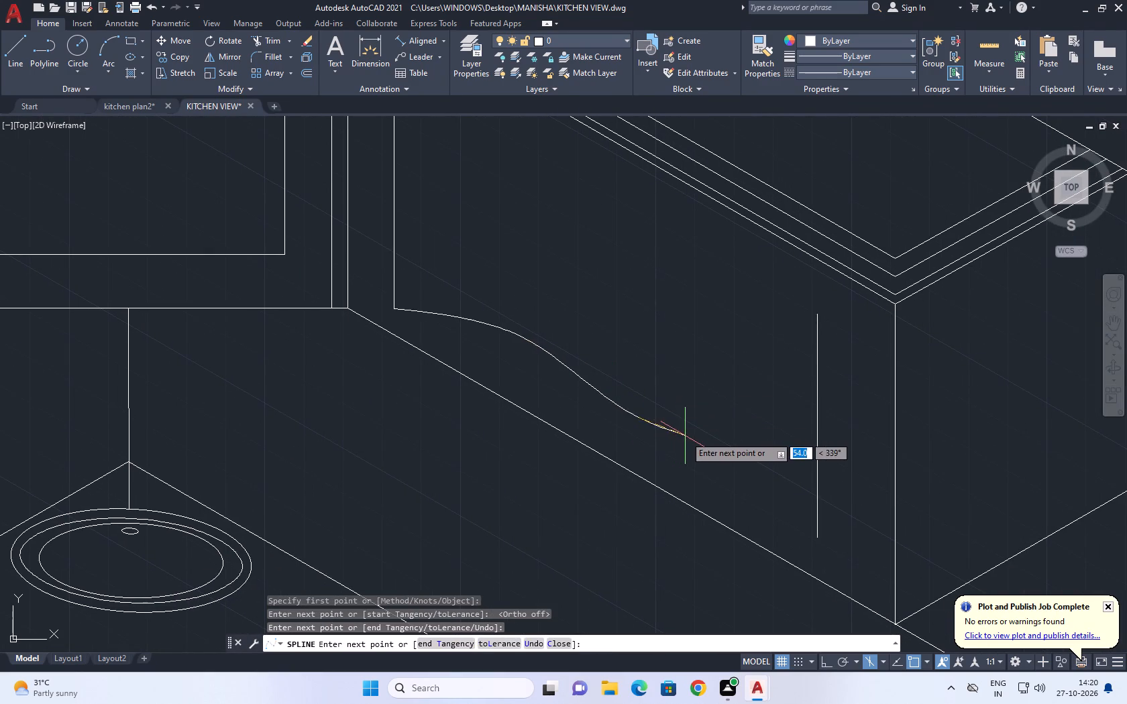
pyautogui.click(686, 436)
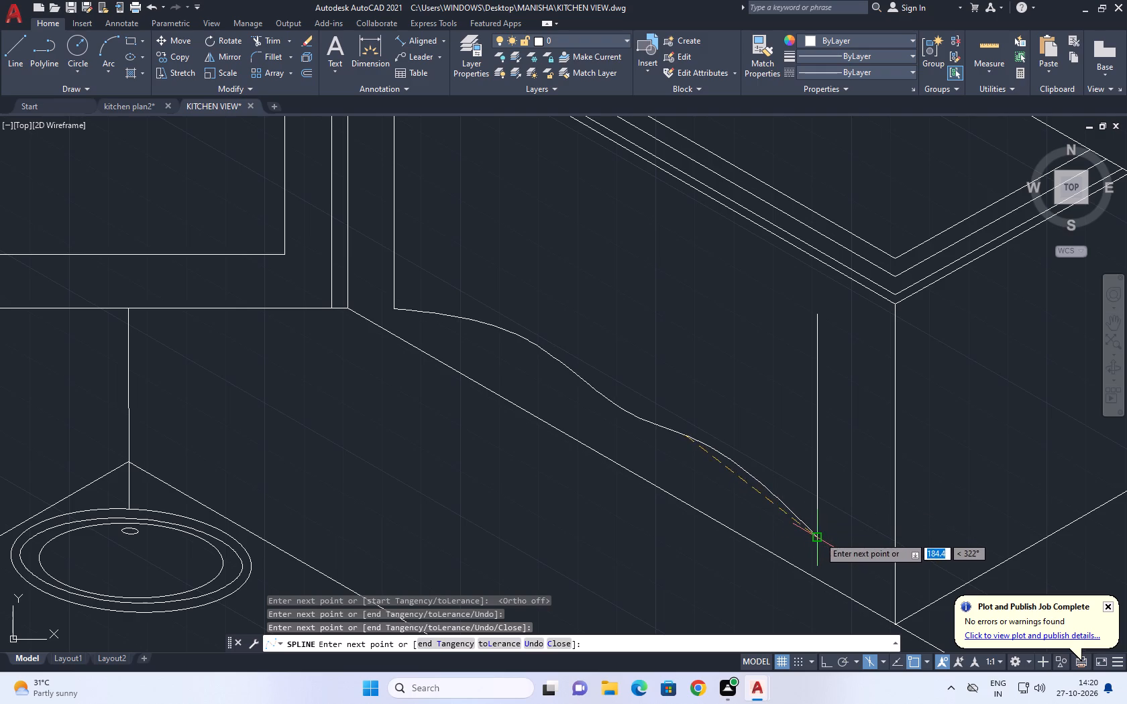
pyautogui.click(819, 536)
pyautogui.press('space')
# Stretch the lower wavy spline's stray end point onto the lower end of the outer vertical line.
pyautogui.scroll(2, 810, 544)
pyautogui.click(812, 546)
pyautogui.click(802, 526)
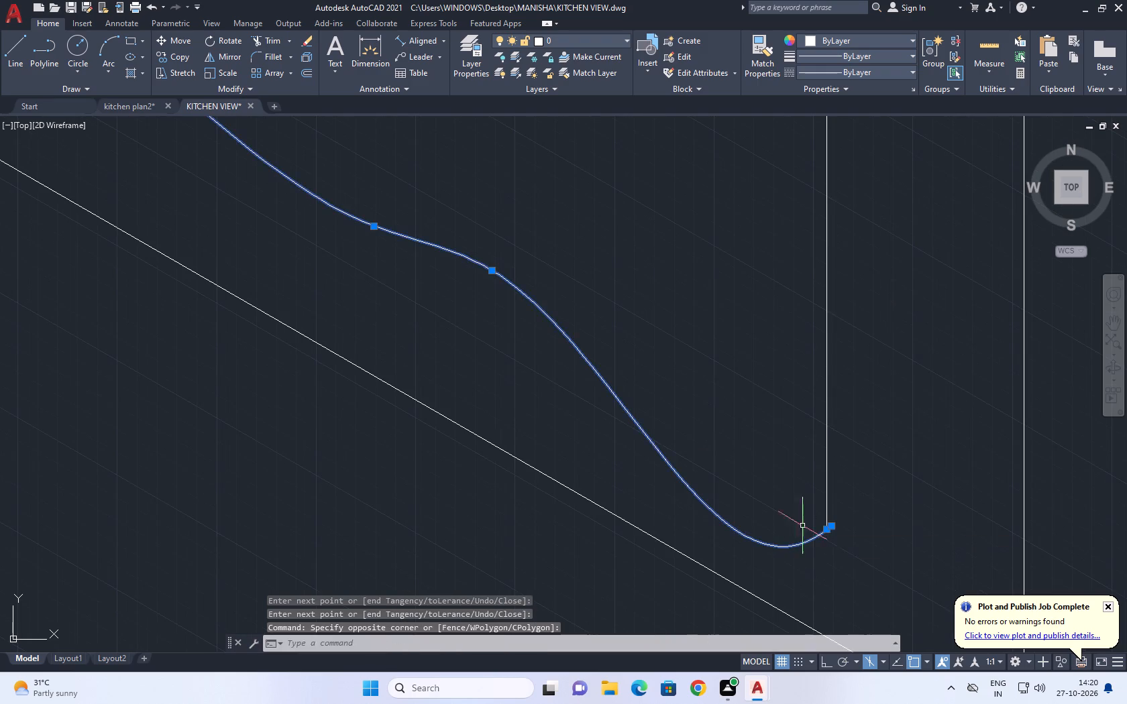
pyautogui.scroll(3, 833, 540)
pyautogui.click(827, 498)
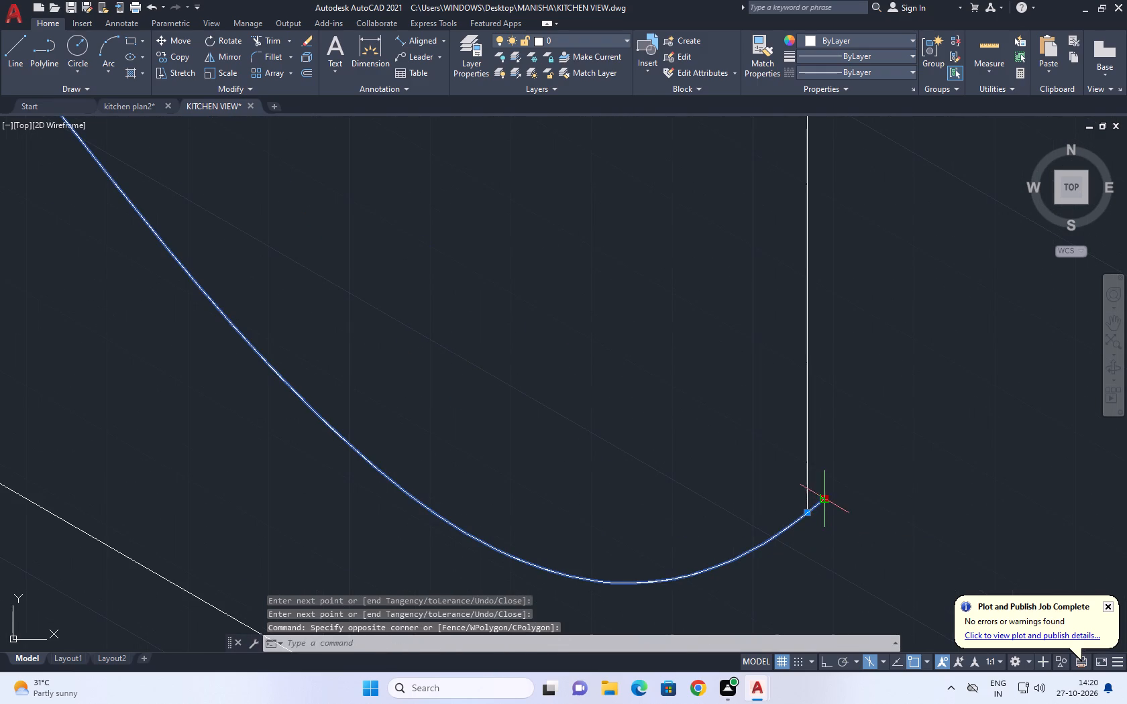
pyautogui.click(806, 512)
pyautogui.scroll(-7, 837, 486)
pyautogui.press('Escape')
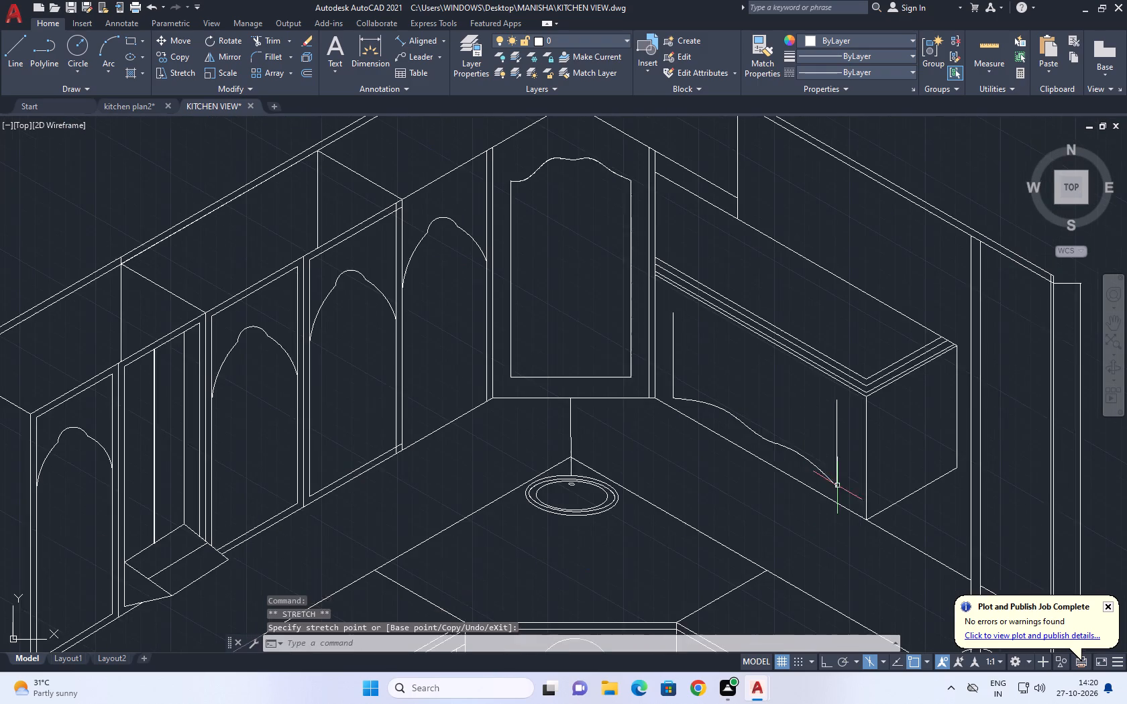
# Draw a wavy spline joining the upper ends of the two vertical panel lines, with three intermediate bends.
pyautogui.moveTo(743, 460); pyautogui.dragTo(663, 441, button='middle')
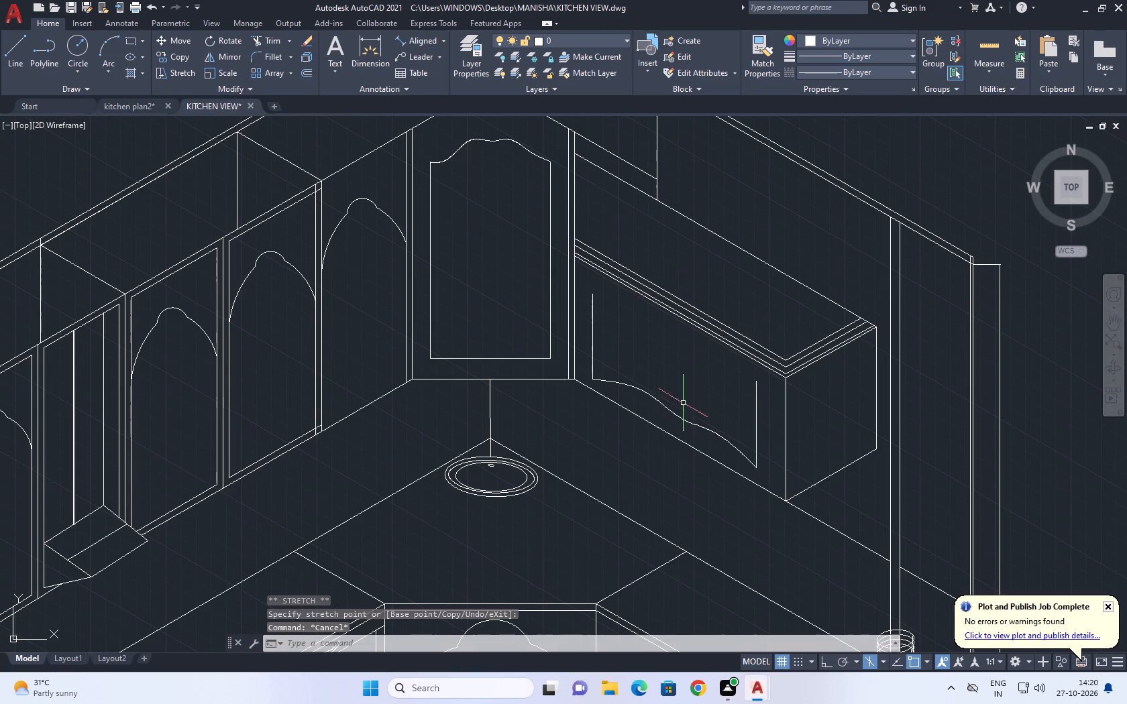
pyautogui.moveTo(578, 326); pyautogui.dragTo(602, 384, button='middle')
pyautogui.press('space')
pyautogui.scroll(2, 626, 365)
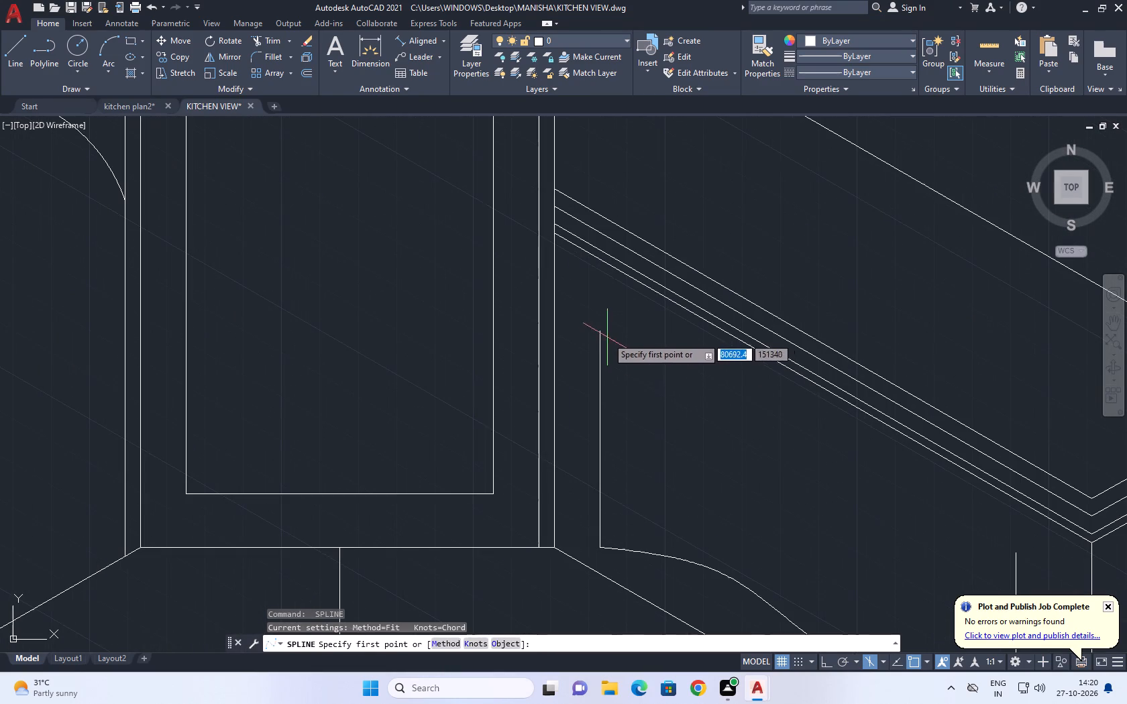
pyautogui.click(598, 330)
pyautogui.click(676, 362)
pyautogui.click(808, 445)
pyautogui.moveTo(851, 443); pyautogui.dragTo(789, 413, button='middle')
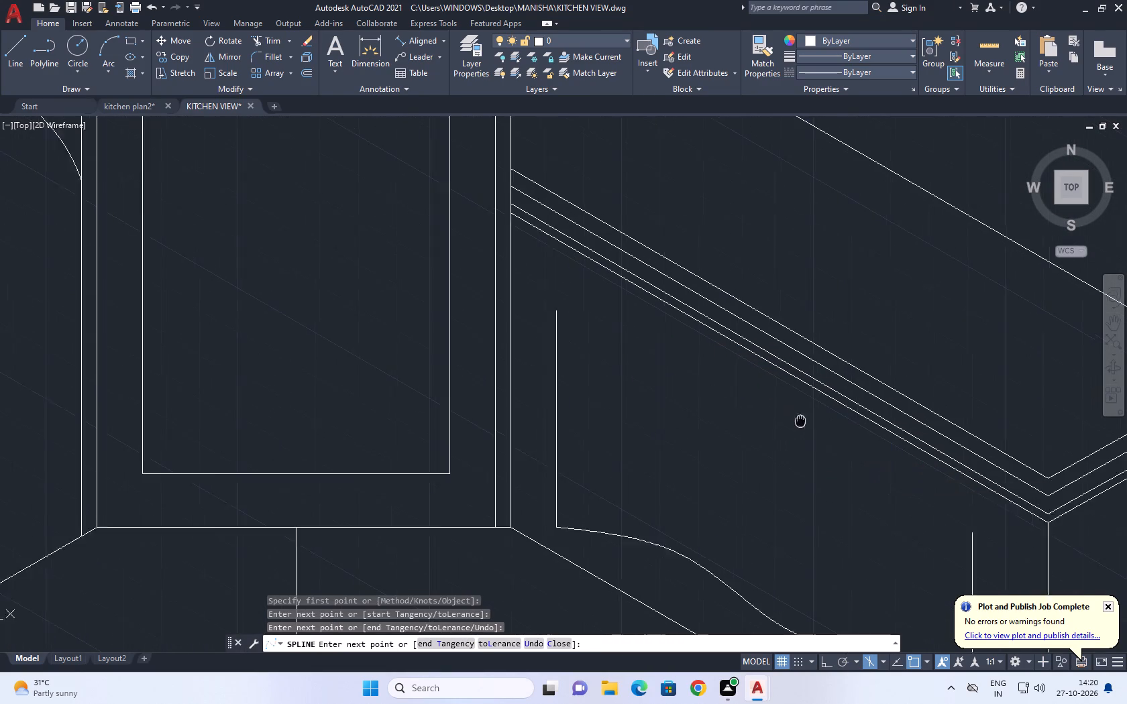
pyautogui.moveTo(789, 413); pyautogui.dragTo(731, 363, button='middle')
pyautogui.scroll(-1, 737, 363)
pyautogui.moveTo(751, 371); pyautogui.dragTo(755, 378)
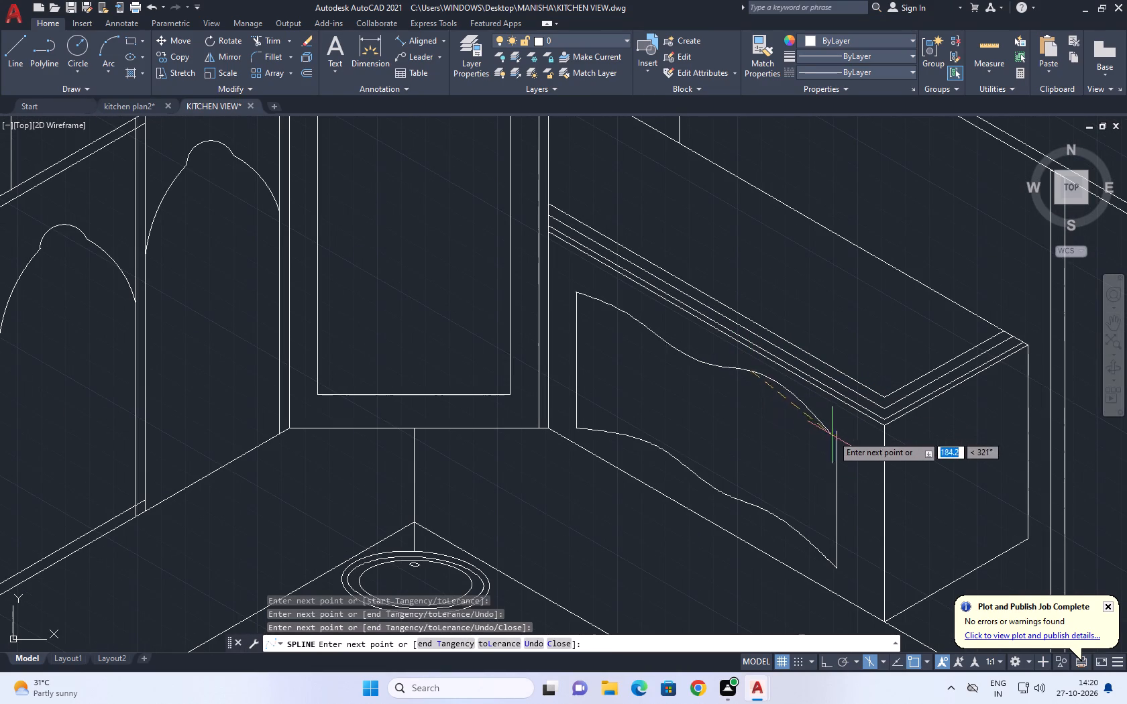
pyautogui.click(838, 433)
pyautogui.press('space')
# Delete the wavy spline along the bottom of the right wall cabinet's front panel.
pyautogui.scroll(-1, 811, 434)
pyautogui.moveTo(833, 430); pyautogui.dragTo(811, 451, button='middle')
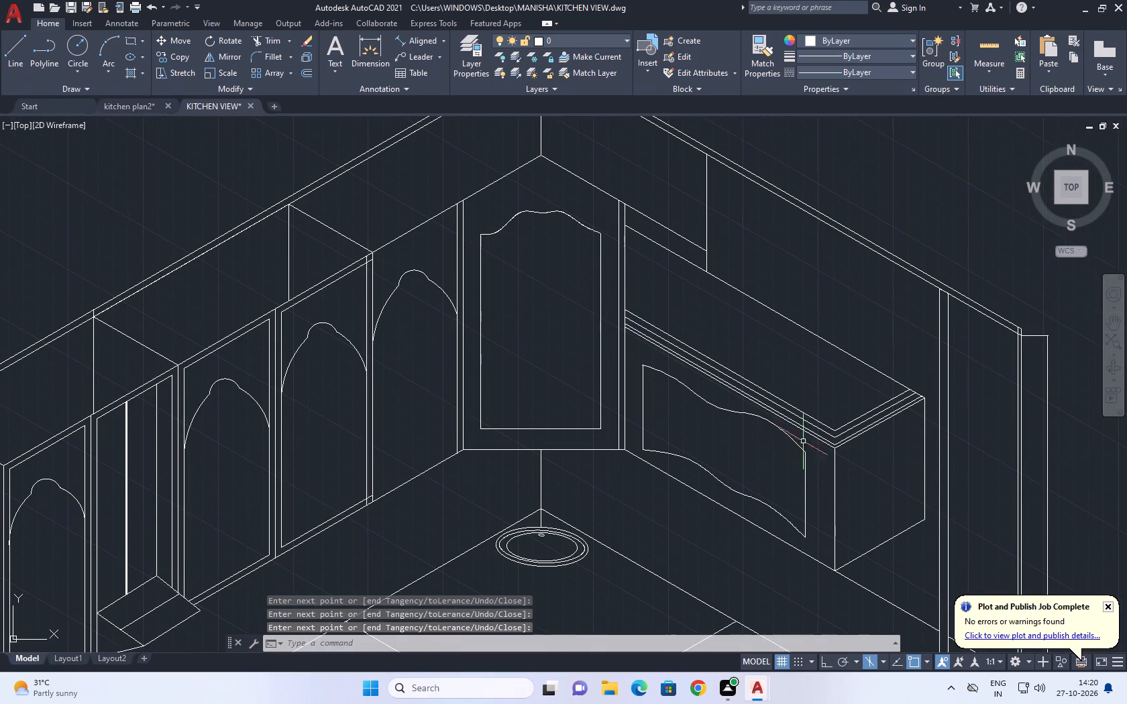
pyautogui.moveTo(718, 366); pyautogui.dragTo(675, 395, button='middle')
pyautogui.moveTo(778, 396); pyautogui.dragTo(643, 418, button='middle')
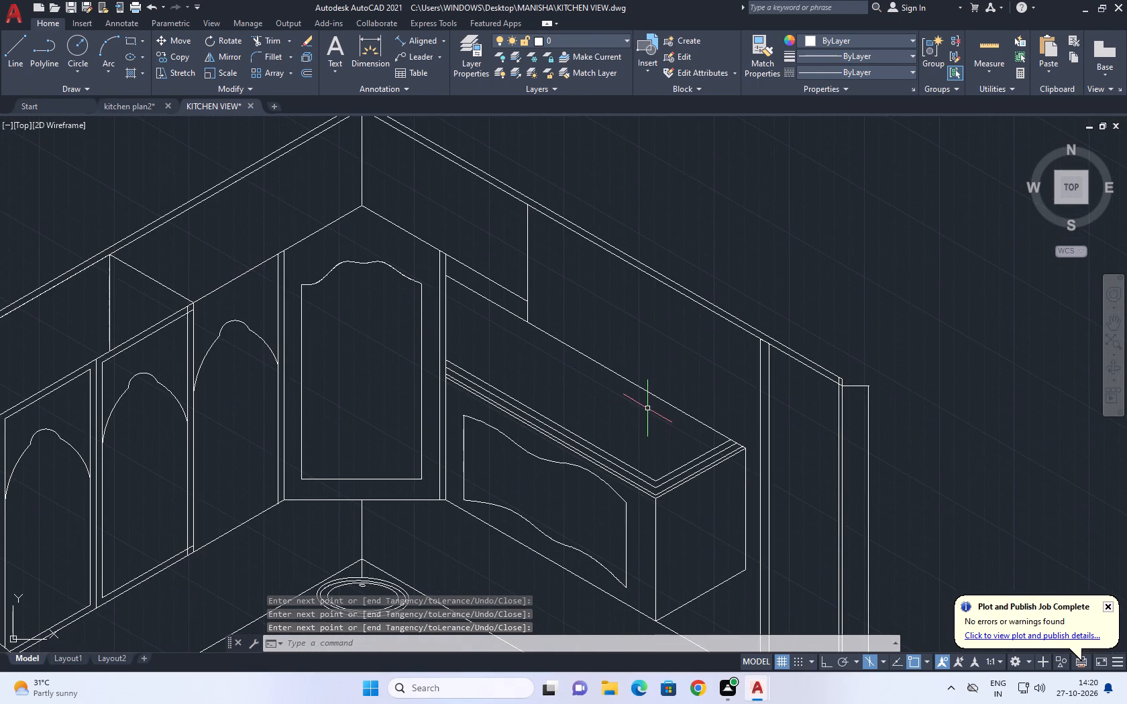
pyautogui.scroll(-2, 621, 396)
pyautogui.moveTo(631, 413); pyautogui.dragTo(577, 397, button='middle')
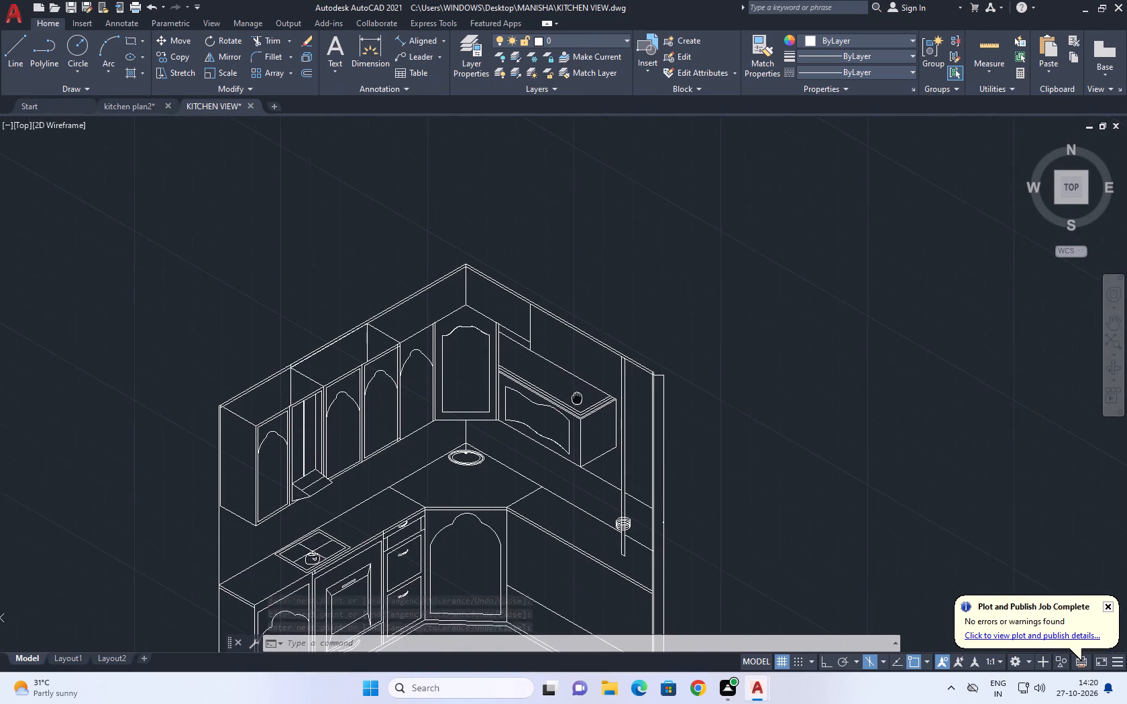
pyautogui.moveTo(577, 397); pyautogui.dragTo(572, 393, button='middle')
pyautogui.scroll(2, 522, 441)
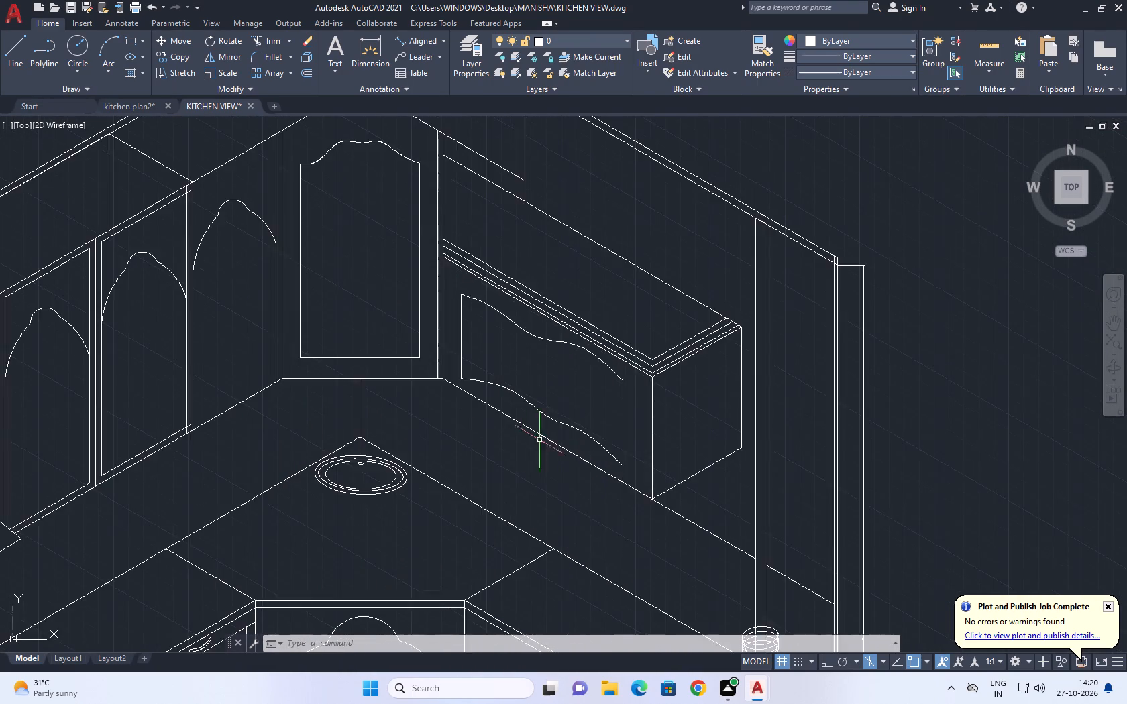
pyautogui.scroll(1, 562, 423)
pyautogui.moveTo(562, 423); pyautogui.dragTo(563, 439, button='middle')
pyautogui.middleClick(563, 439)
pyautogui.moveTo(568, 434); pyautogui.dragTo(561, 438)
pyautogui.click(547, 448)
pyautogui.press('Delete')
# Draw a straight line joining the lower ends of the front panel's two vertical lines.
pyautogui.press('l')
pyautogui.press('space')
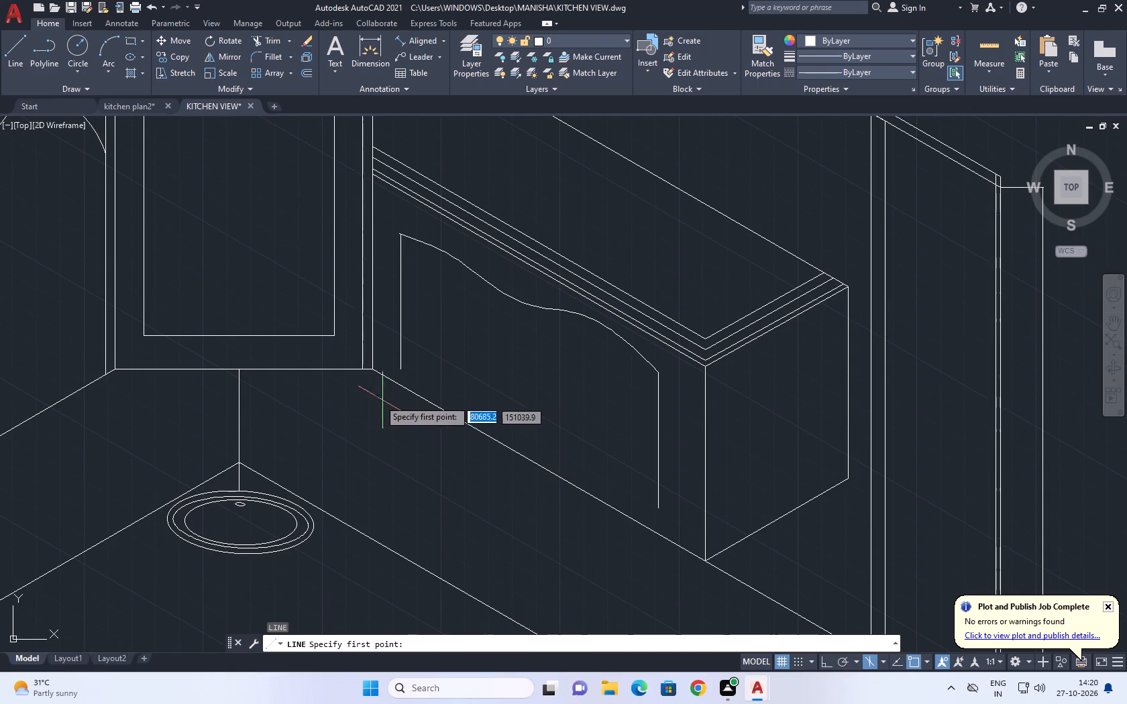
pyautogui.click(399, 368)
pyautogui.click(655, 508)
pyautogui.press('Escape')
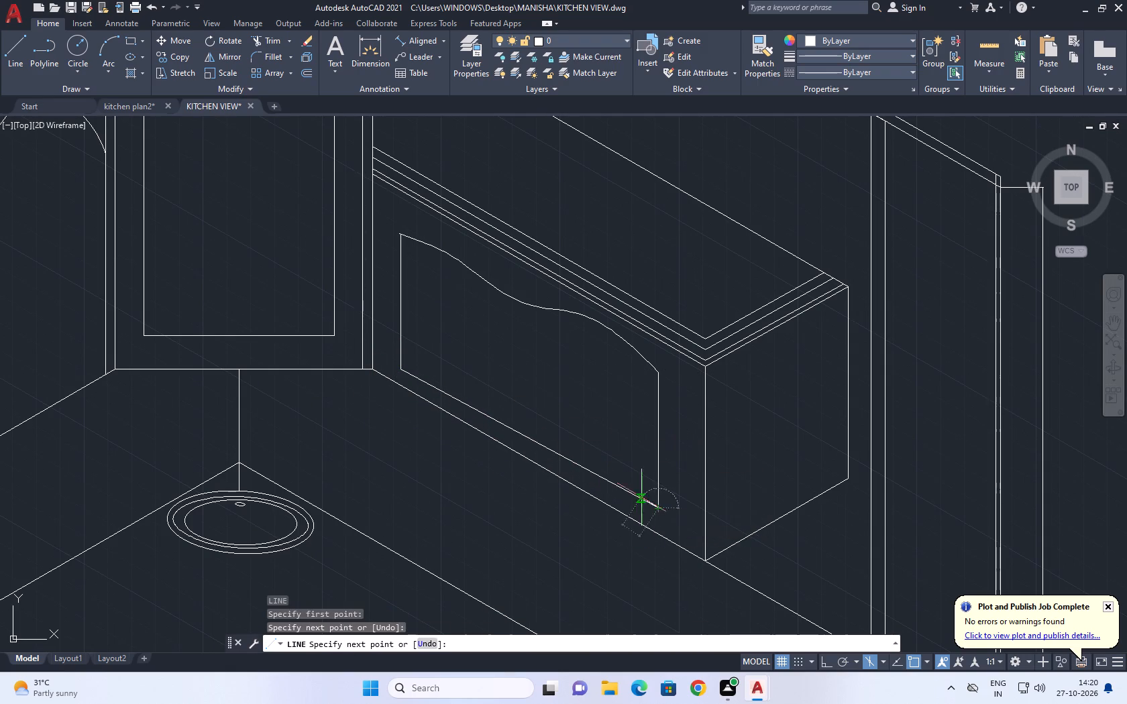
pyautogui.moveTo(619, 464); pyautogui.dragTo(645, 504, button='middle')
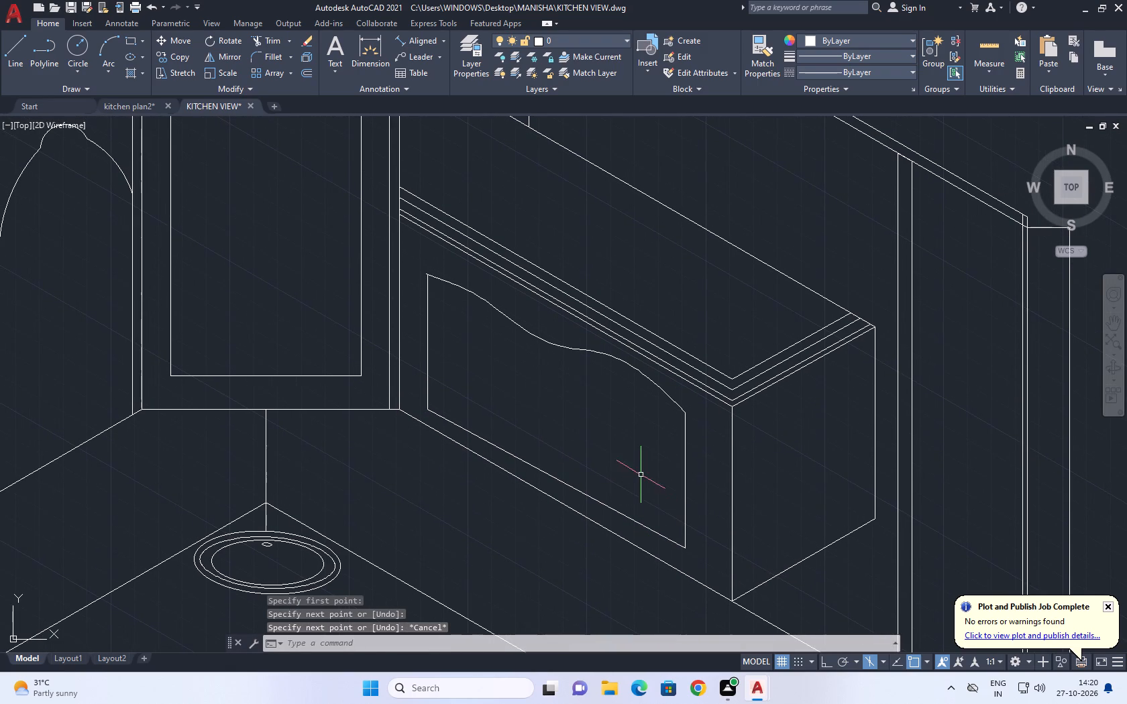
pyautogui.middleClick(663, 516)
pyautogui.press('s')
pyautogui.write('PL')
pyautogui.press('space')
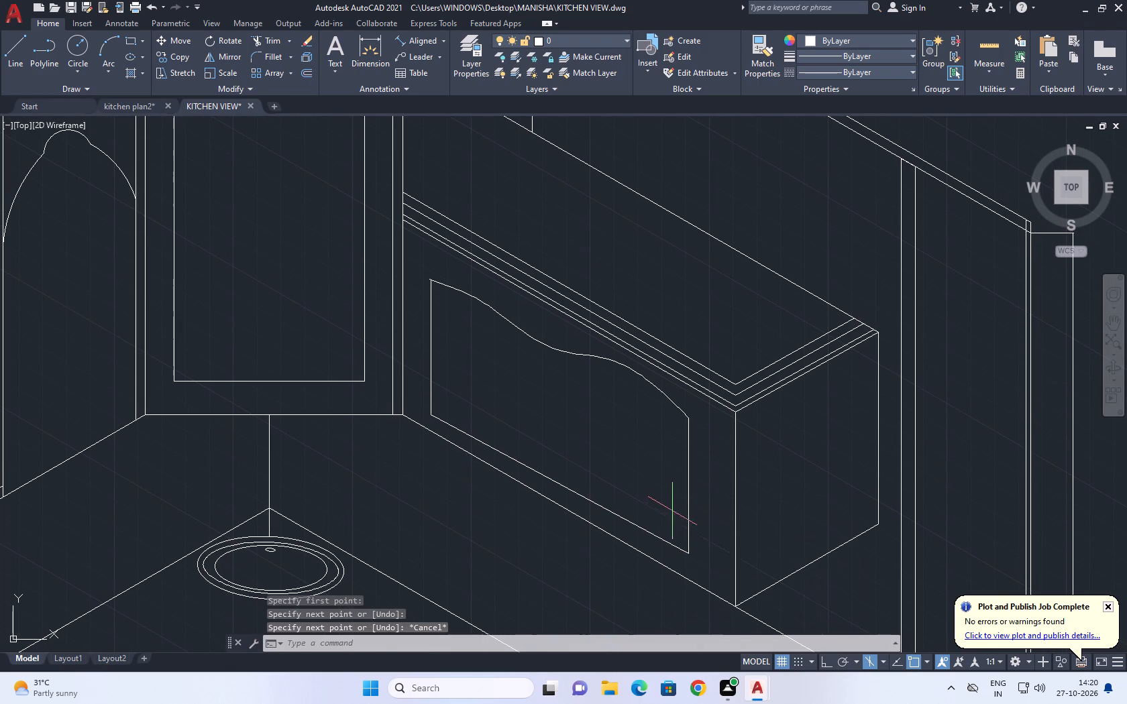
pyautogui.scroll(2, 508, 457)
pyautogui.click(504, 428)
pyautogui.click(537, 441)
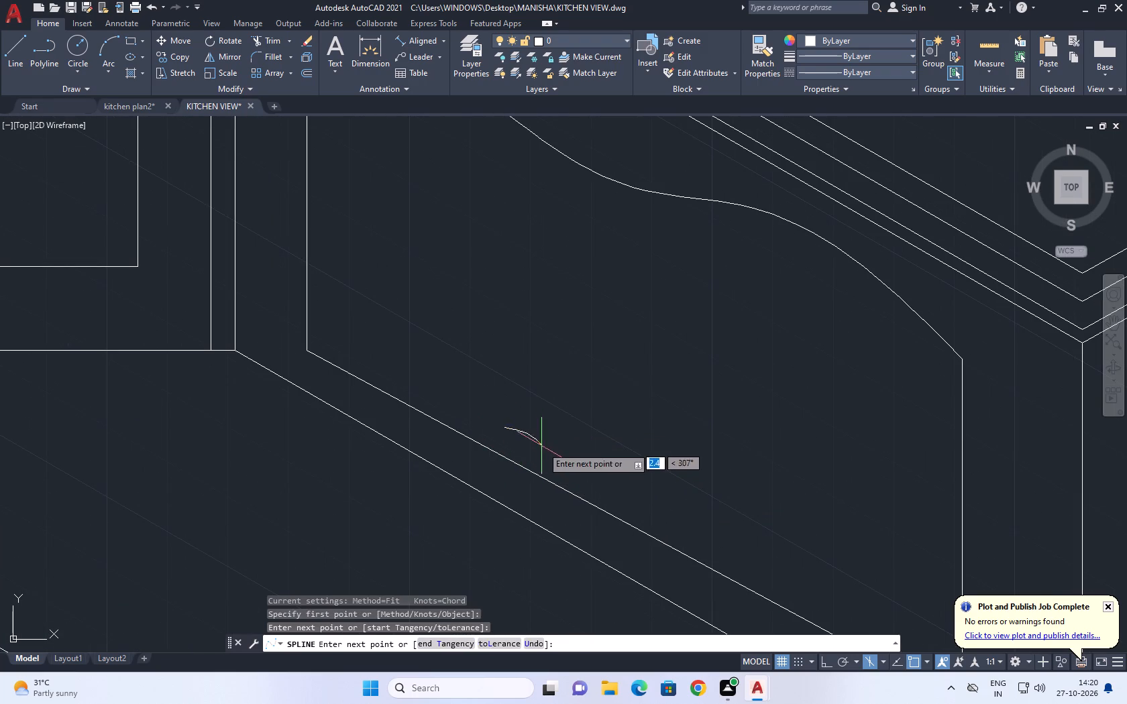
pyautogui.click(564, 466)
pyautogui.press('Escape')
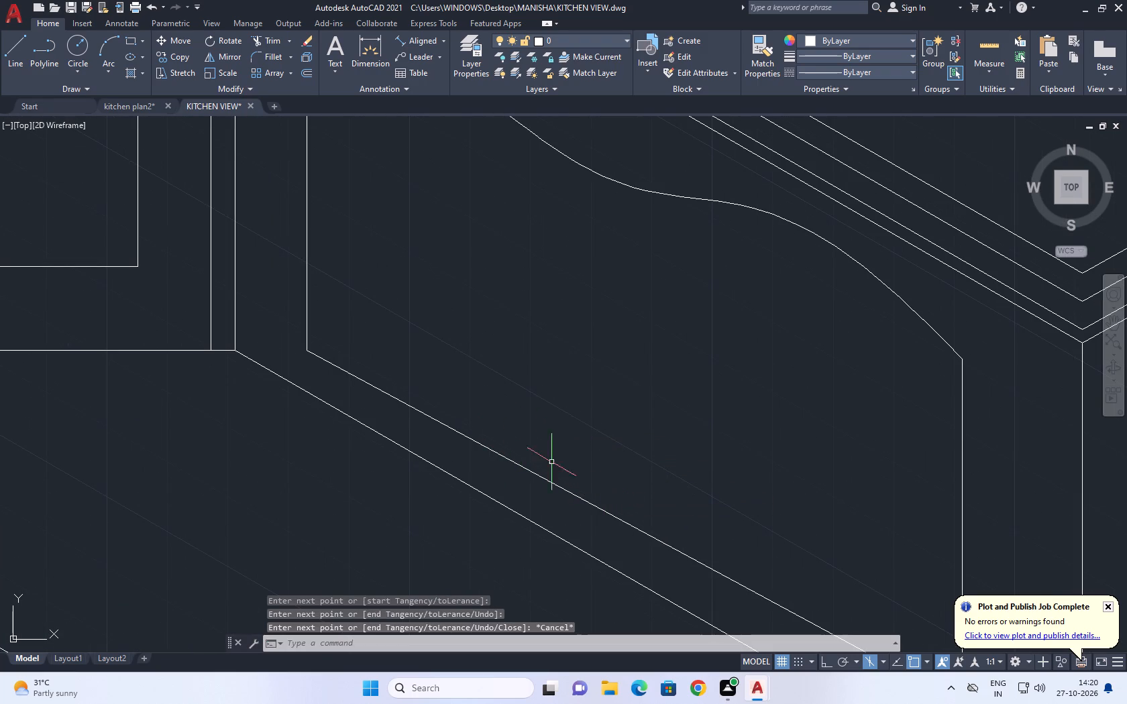
# Draw a short curved three-point spline near the front panel's bottom edge as the upper outline of a handle.
pyautogui.write('SPL')
pyautogui.press('space')
pyautogui.click(510, 375)
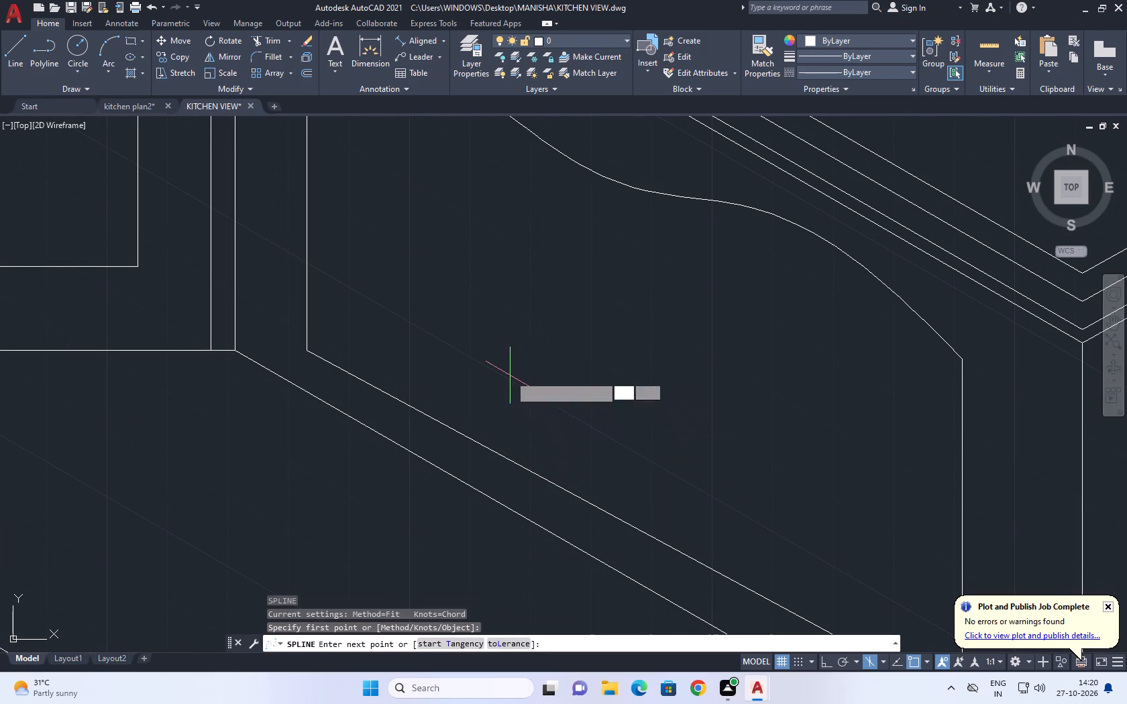
pyautogui.click(549, 408)
pyautogui.click(631, 445)
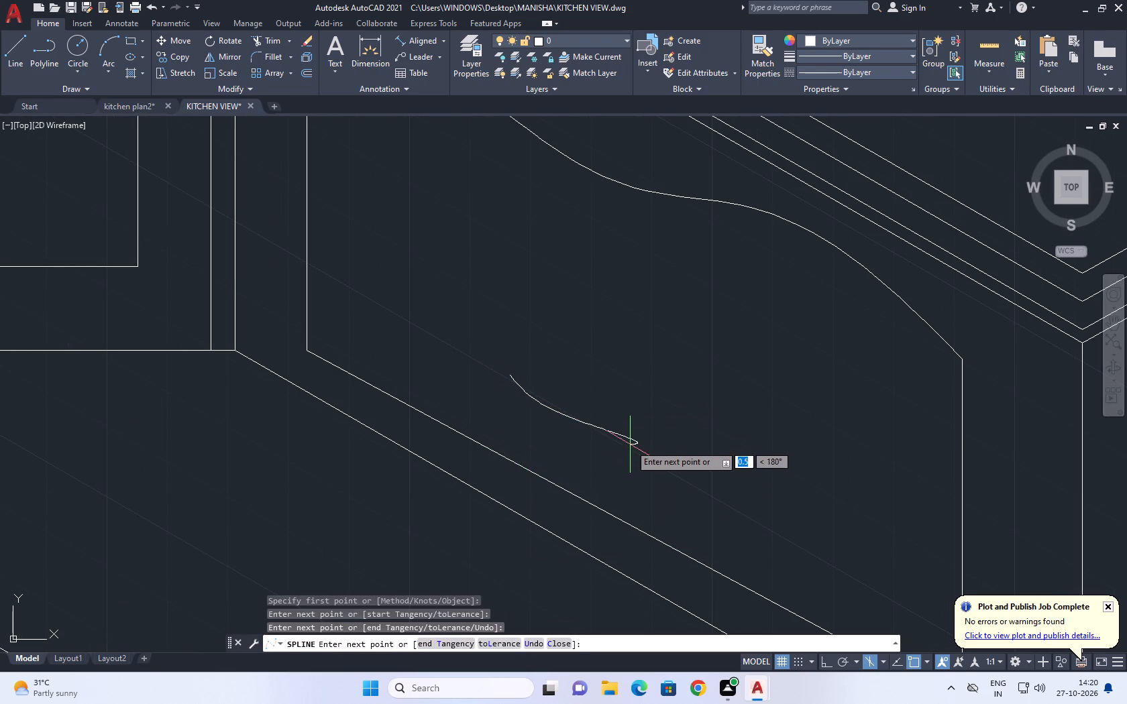
pyautogui.press('space')
# Copy the short handle curve slightly below the original to form the handle's second edge.
pyautogui.click(624, 443)
pyautogui.write('CO')
pyautogui.press('space')
pyautogui.click(606, 440)
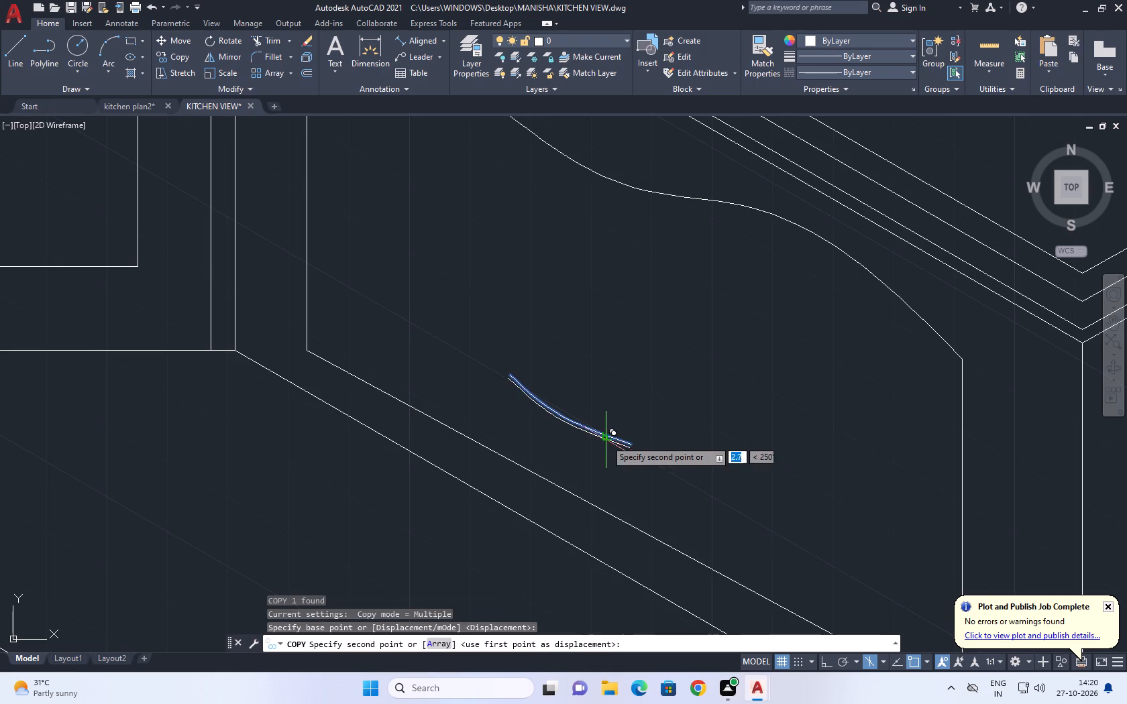
pyautogui.click(604, 451)
pyautogui.press('Escape')
# Close the handle's upper end with a small three-point arc joining the two curves.
pyautogui.press('a')
pyautogui.scroll(1, 518, 388)
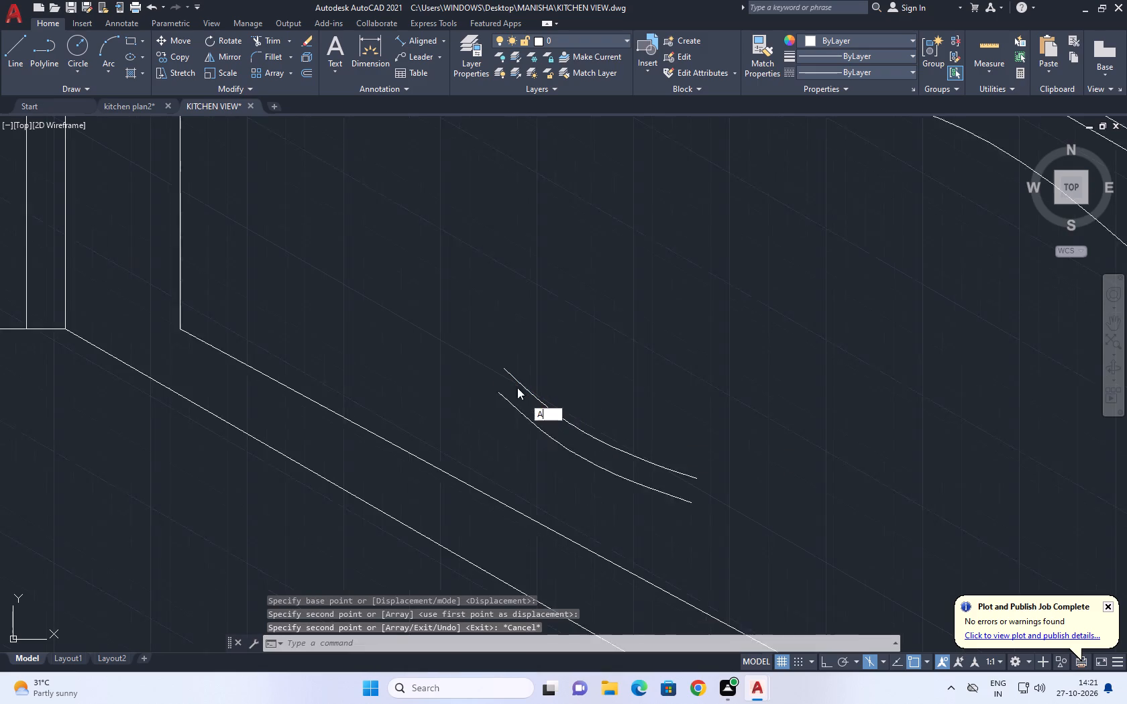
pyautogui.scroll(1, 517, 388)
pyautogui.press('space')
pyautogui.scroll(3, 486, 390)
pyautogui.click(494, 286)
pyautogui.click(452, 308)
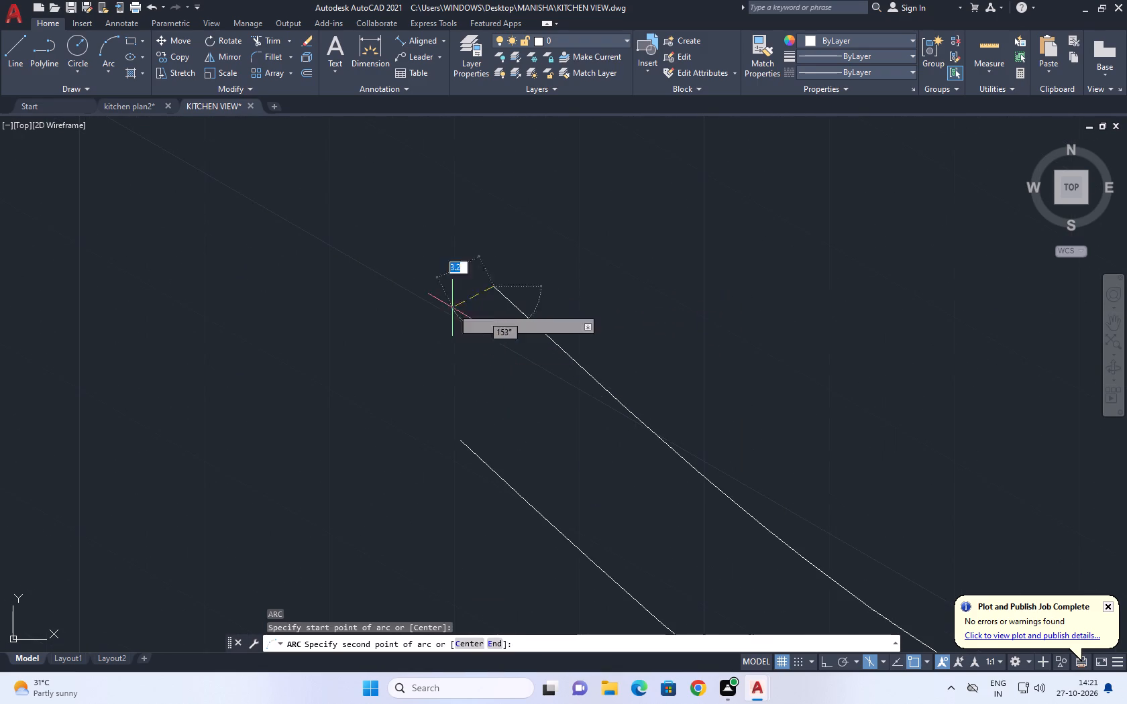
pyautogui.click(457, 441)
# Close the handle's lower end with a small outward-bulging three-point arc joining the two curves.
pyautogui.scroll(-3, 489, 376)
pyautogui.moveTo(687, 477); pyautogui.dragTo(589, 367, button='middle')
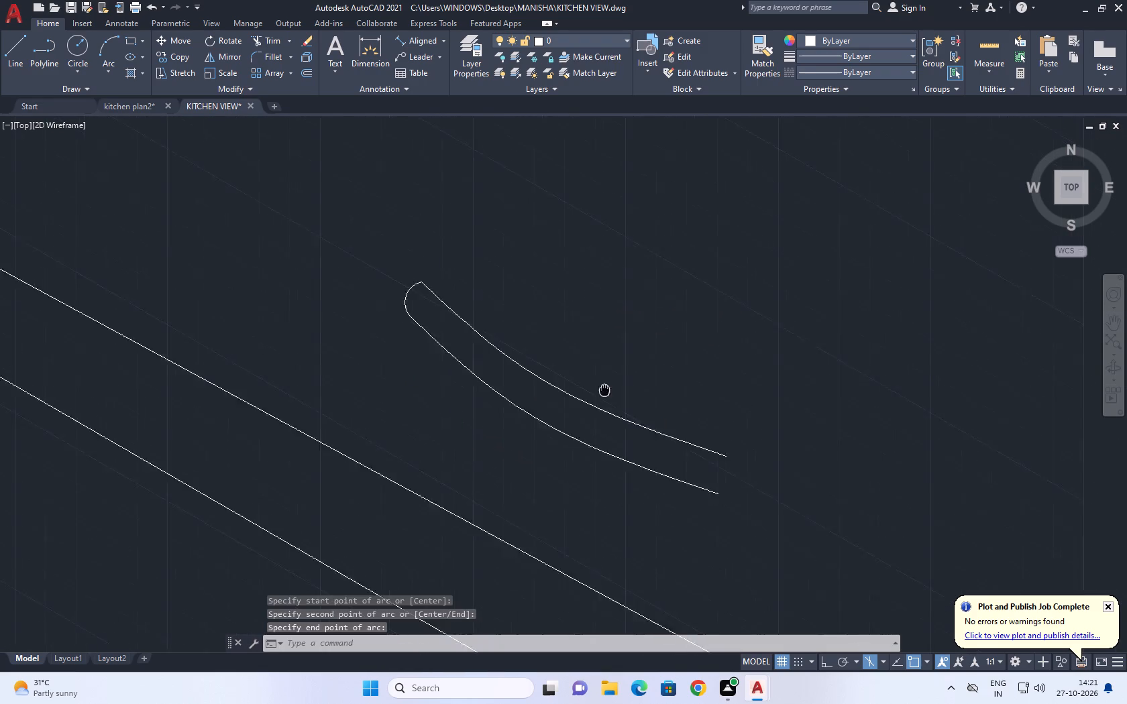
pyautogui.moveTo(589, 367); pyautogui.dragTo(578, 342, button='middle')
pyautogui.press('space')
pyautogui.scroll(1, 656, 412)
pyautogui.click(690, 447)
pyautogui.click(731, 416)
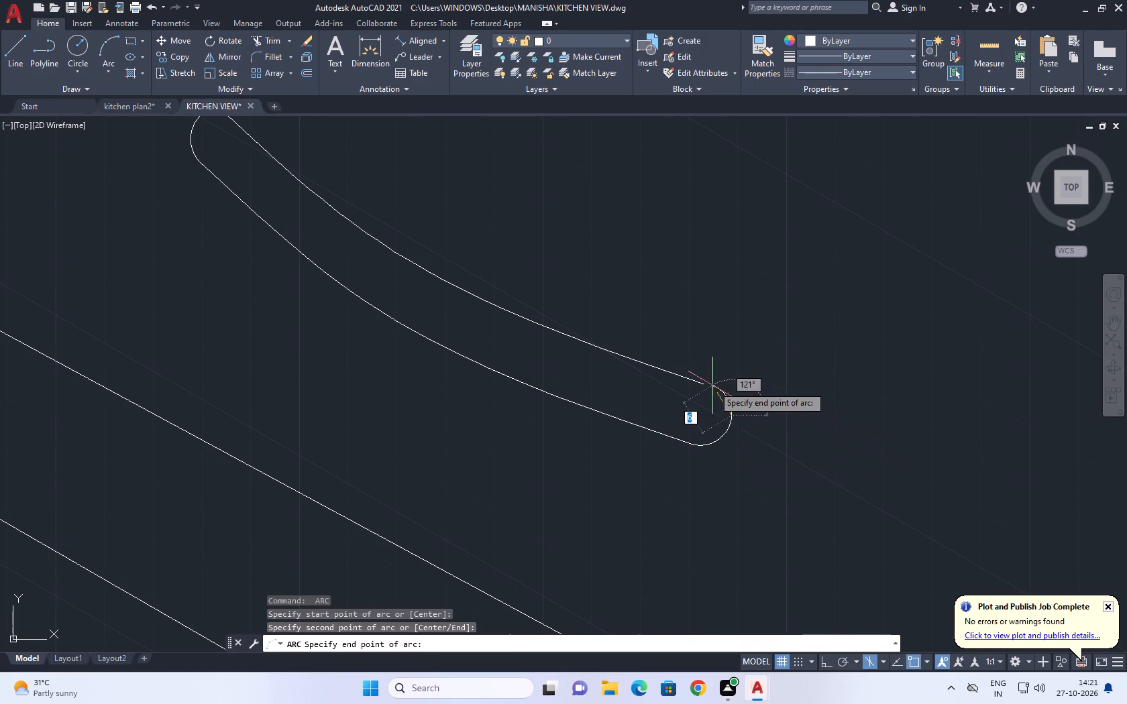
pyautogui.click(700, 380)
# Examine the whole kitchen view, including the wall cabinets, the side wall edge, and the corner and right base cabinets.
pyautogui.scroll(-4, 733, 369)
pyautogui.moveTo(708, 303); pyautogui.dragTo(604, 425, button='middle')
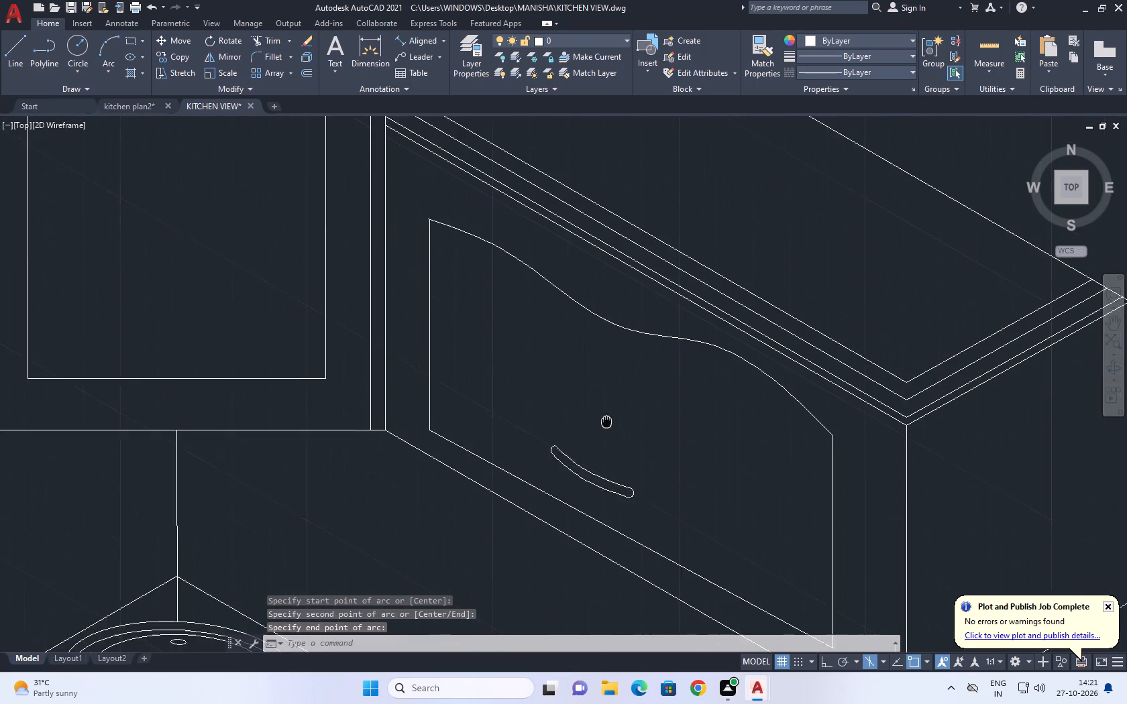
pyautogui.moveTo(604, 425); pyautogui.dragTo(595, 453, button='middle')
pyautogui.scroll(-1, 595, 456)
pyautogui.moveTo(655, 441); pyautogui.dragTo(616, 453, button='middle')
pyautogui.scroll(-2, 669, 461)
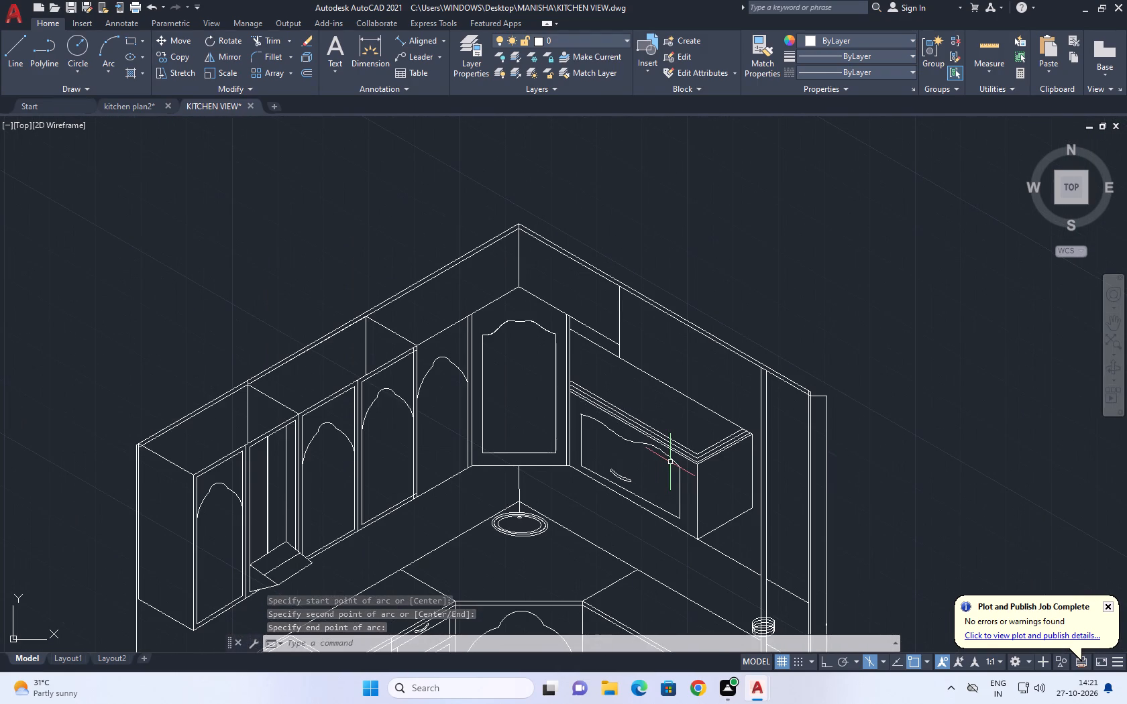
pyautogui.moveTo(675, 463); pyautogui.dragTo(608, 467, button='middle')
pyautogui.moveTo(673, 474); pyautogui.dragTo(645, 470, button='middle')
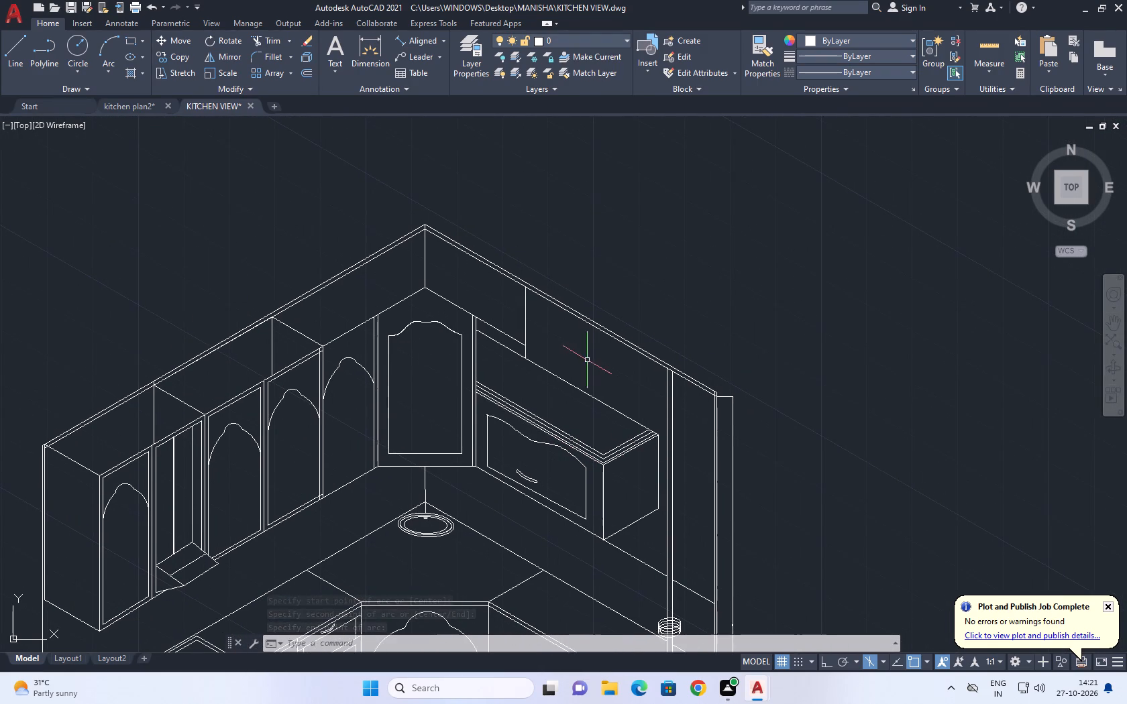
pyautogui.moveTo(531, 354); pyautogui.dragTo(549, 392, button='middle')
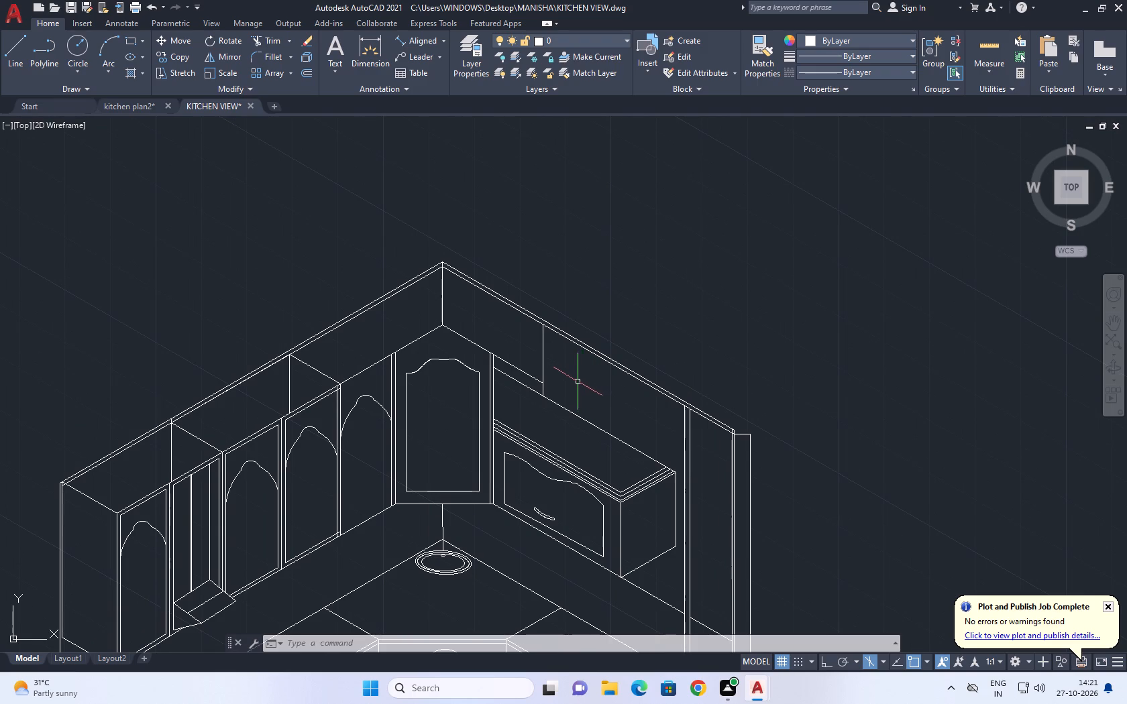
pyautogui.moveTo(757, 444); pyautogui.dragTo(422, 349, button='middle')
pyautogui.scroll(1, 422, 349)
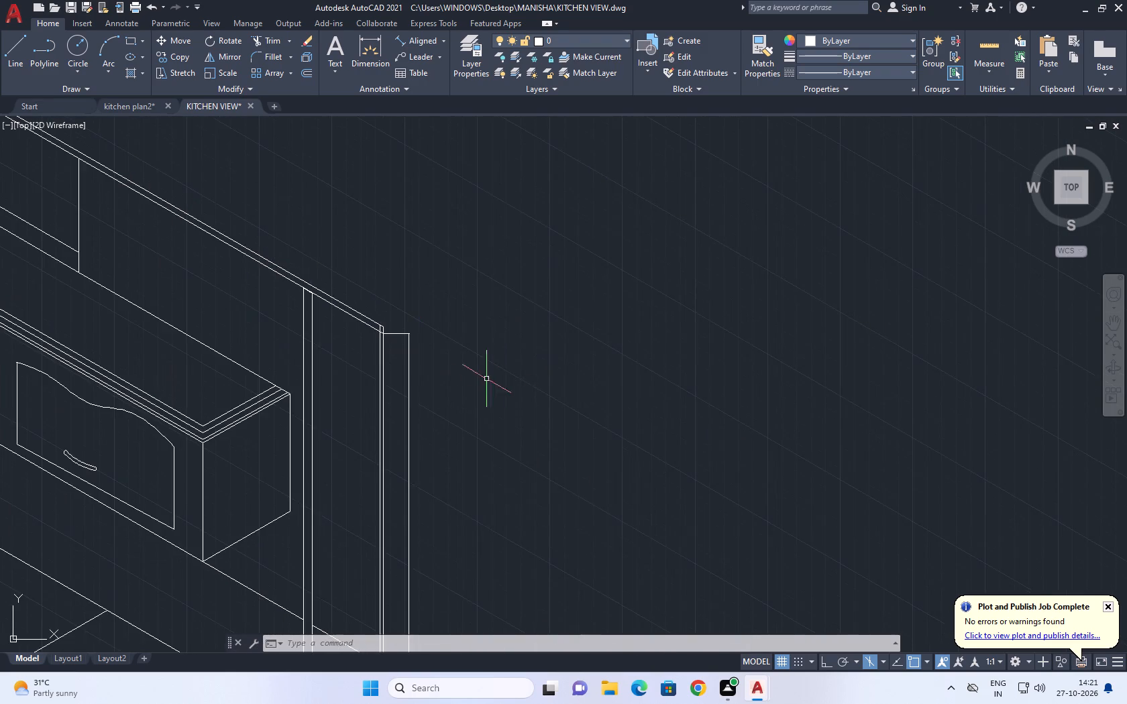
pyautogui.moveTo(292, 378); pyautogui.dragTo(348, 397, button='middle')
pyautogui.scroll(-1, 349, 404)
pyautogui.scroll(-2, 545, 424)
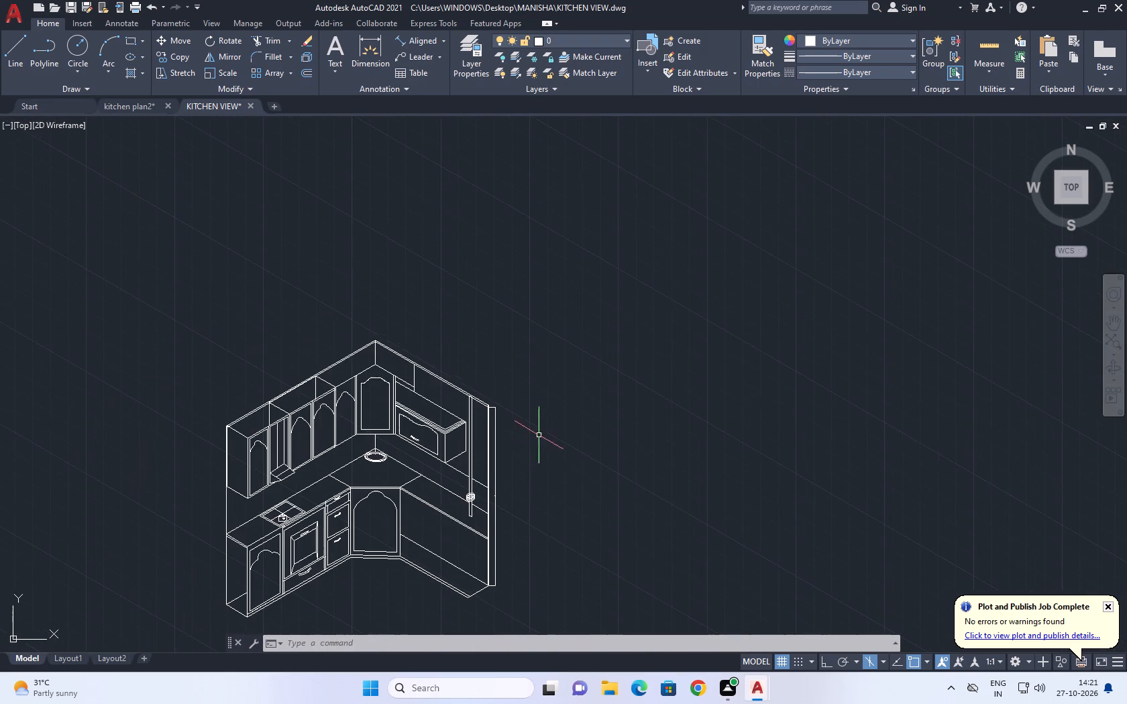
pyautogui.moveTo(430, 493); pyautogui.dragTo(484, 389, button='middle')
pyautogui.scroll(1, 727, 246)
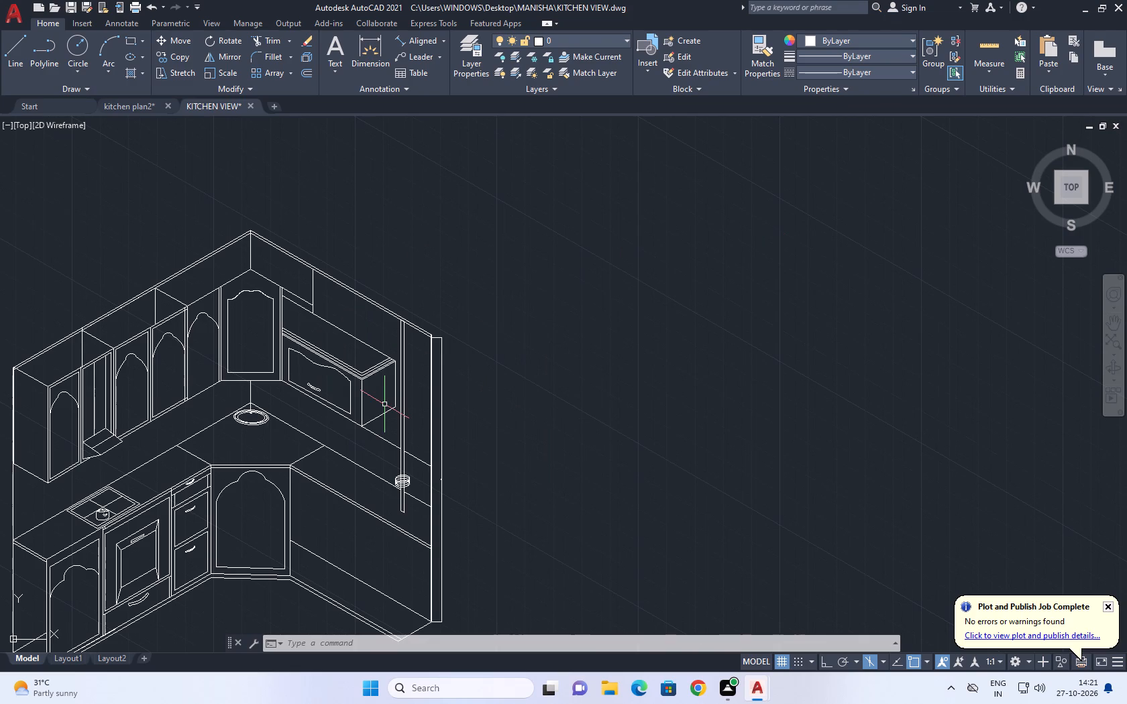
pyautogui.moveTo(145, 438); pyautogui.dragTo(456, 286, button='middle')
pyautogui.scroll(1, 456, 285)
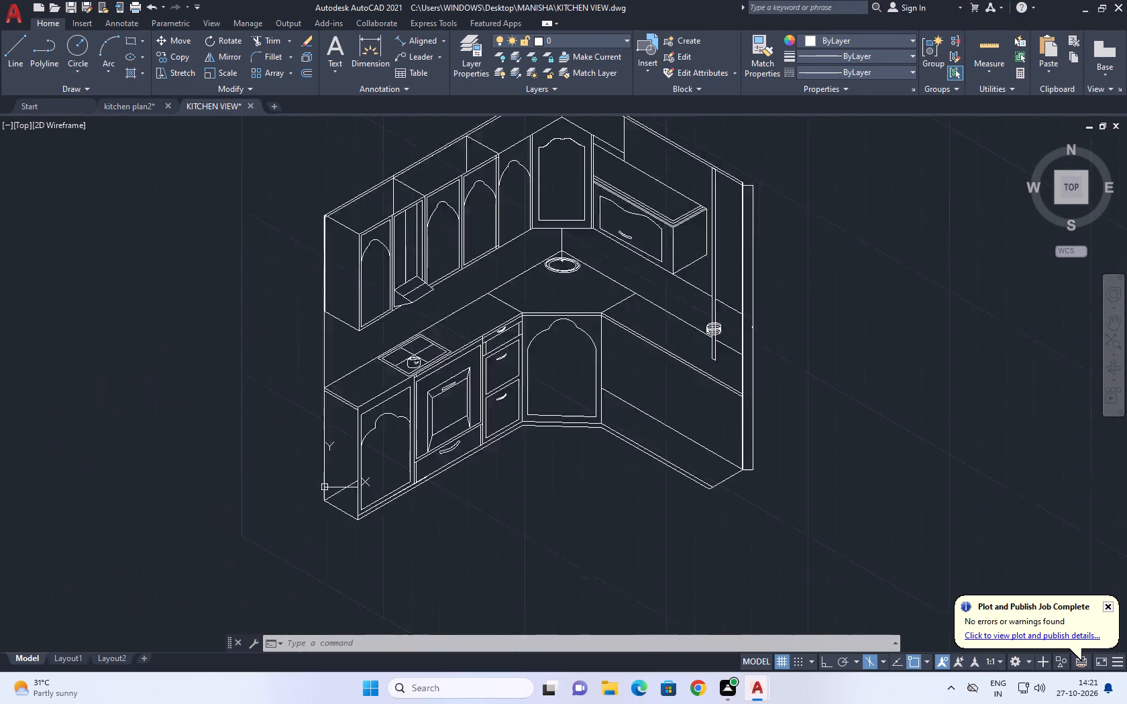
pyautogui.moveTo(649, 501); pyautogui.dragTo(594, 446, button='middle')
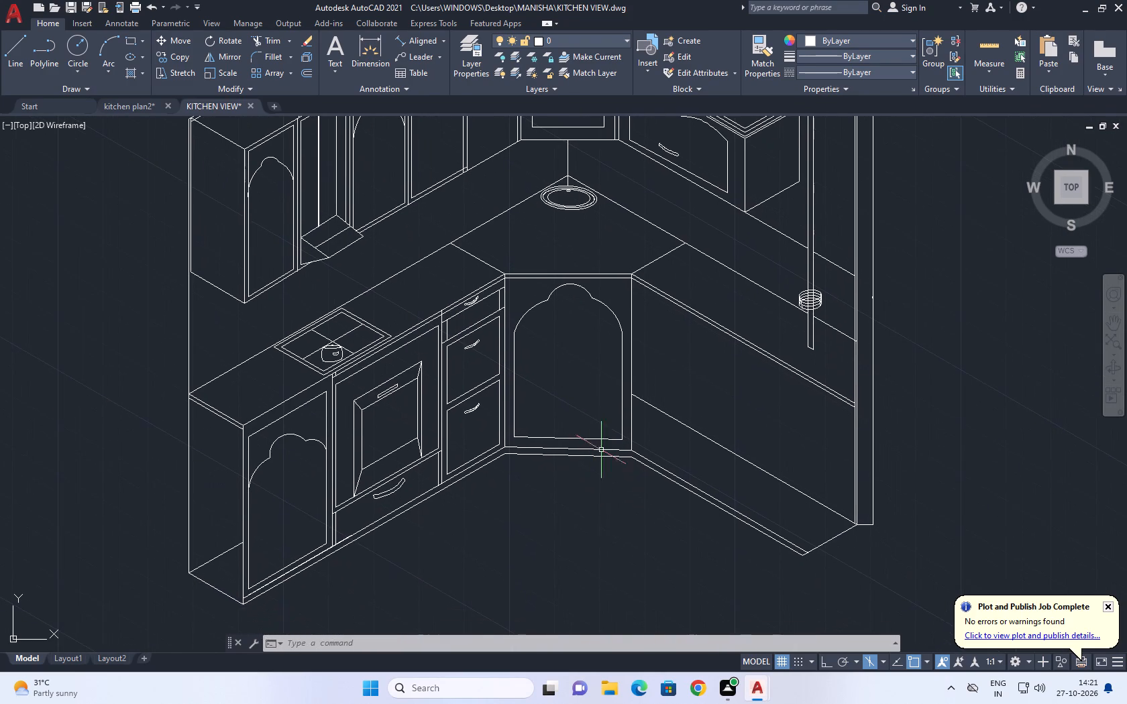
pyautogui.moveTo(655, 475); pyautogui.dragTo(641, 498, button='middle')
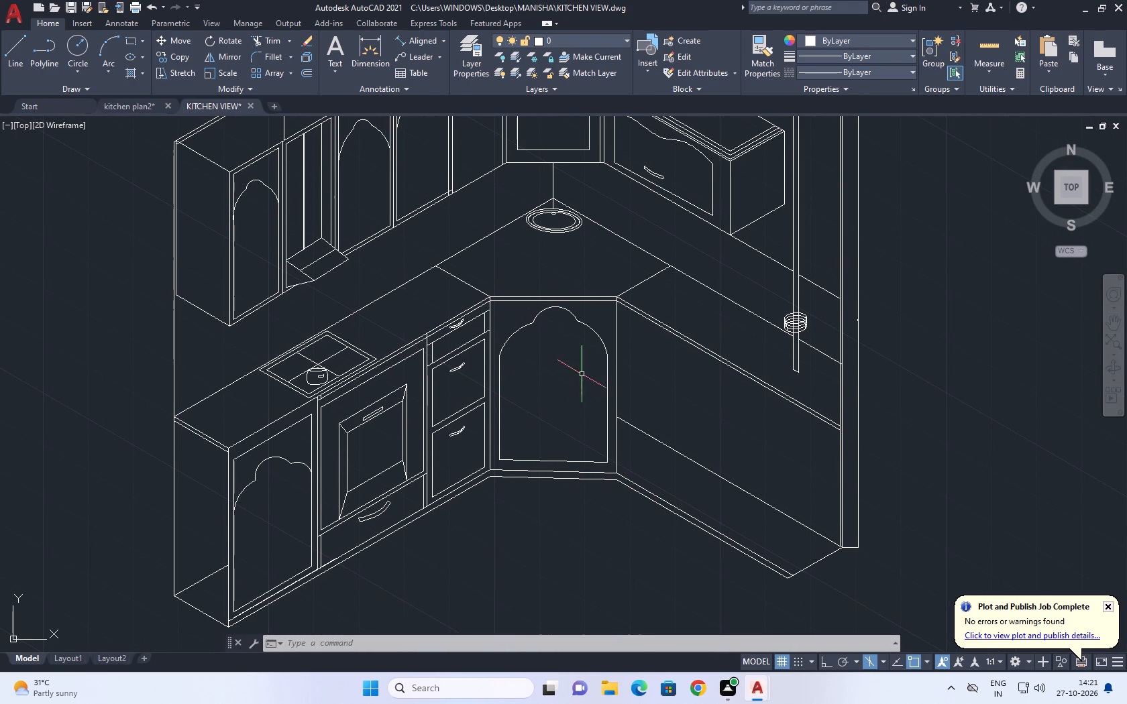
pyautogui.moveTo(665, 426); pyautogui.dragTo(581, 414, button='middle')
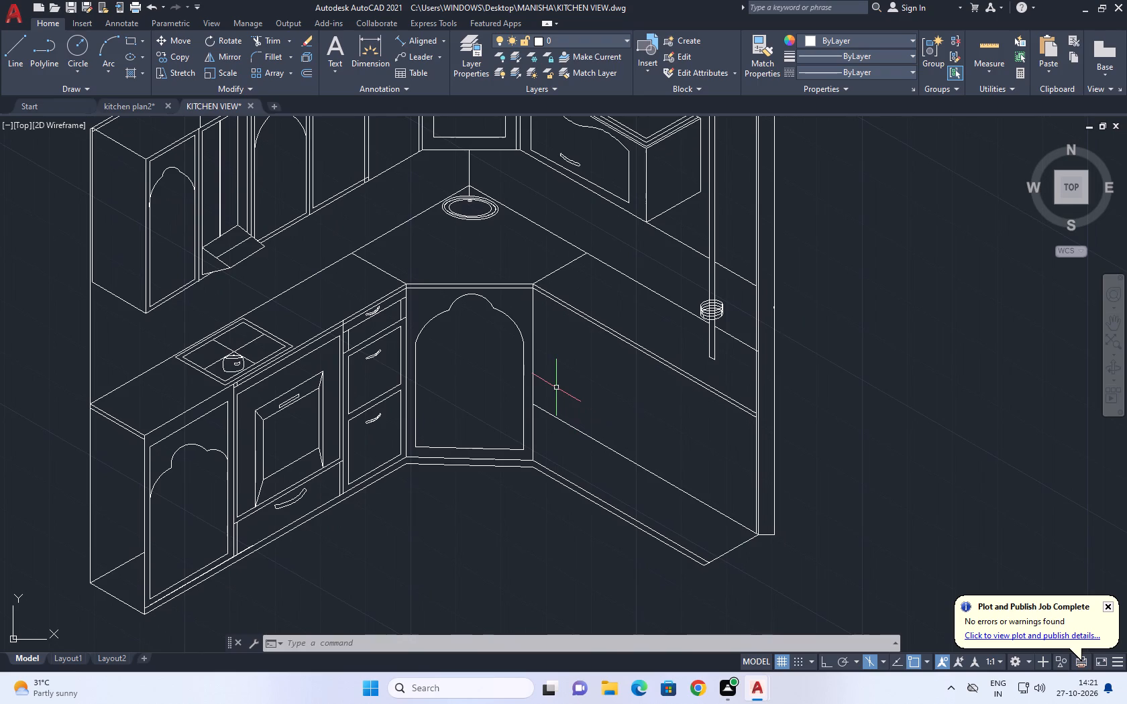
# Copy the vertical edge beside the arched corner door along the isometric axis onto the right base cabinet front as a divider.
pyautogui.moveTo(539, 378); pyautogui.dragTo(513, 361, button='middle')
pyautogui.scroll(2, 508, 307)
pyautogui.click(508, 307)
pyautogui.click(484, 261)
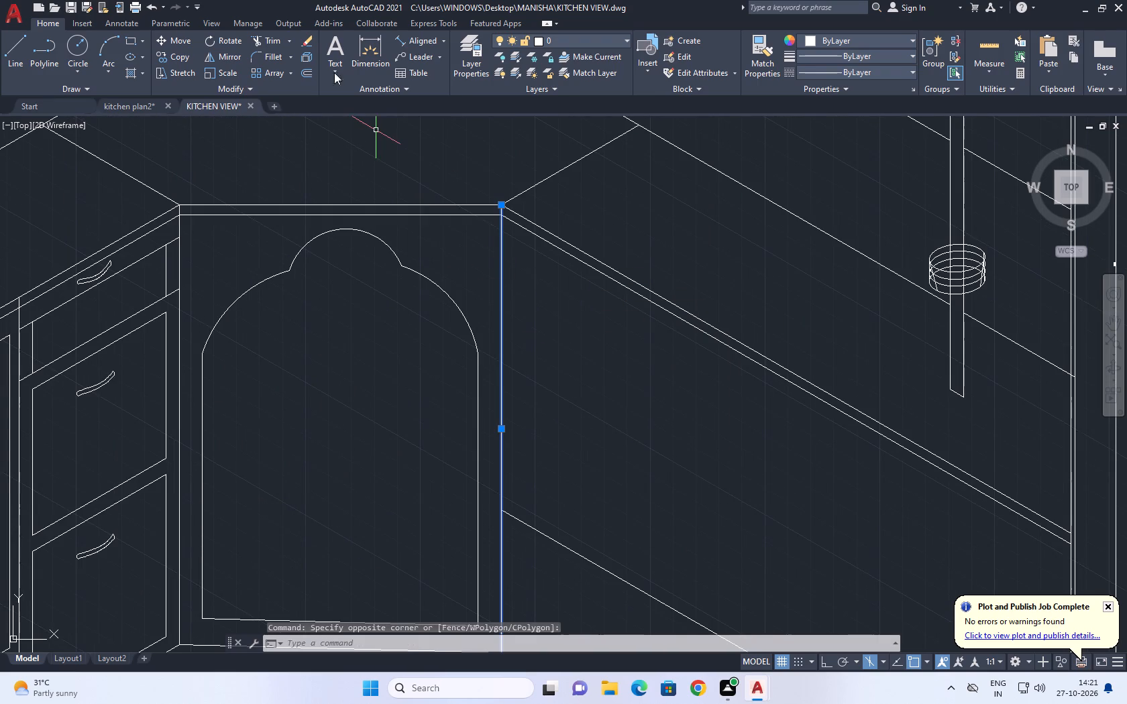
pyautogui.moveTo(178, 49); pyautogui.dragTo(178, 58)
pyautogui.moveTo(565, 327); pyautogui.dragTo(459, 204, button='middle')
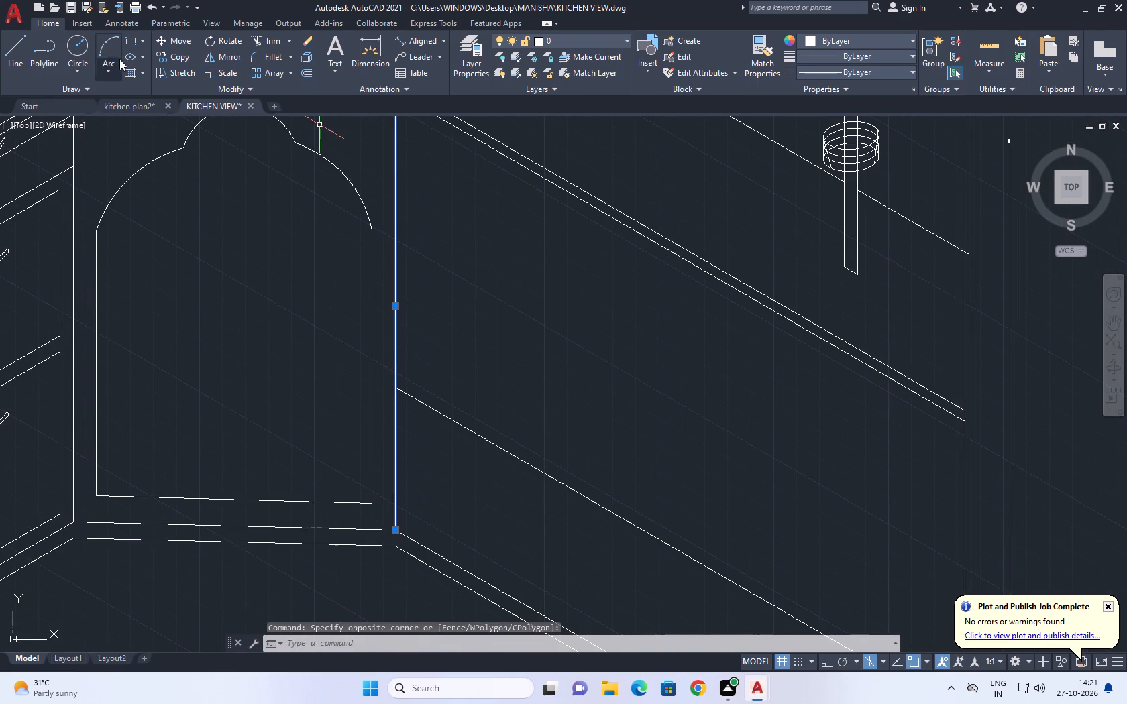
pyautogui.click(180, 57)
pyautogui.click(475, 226)
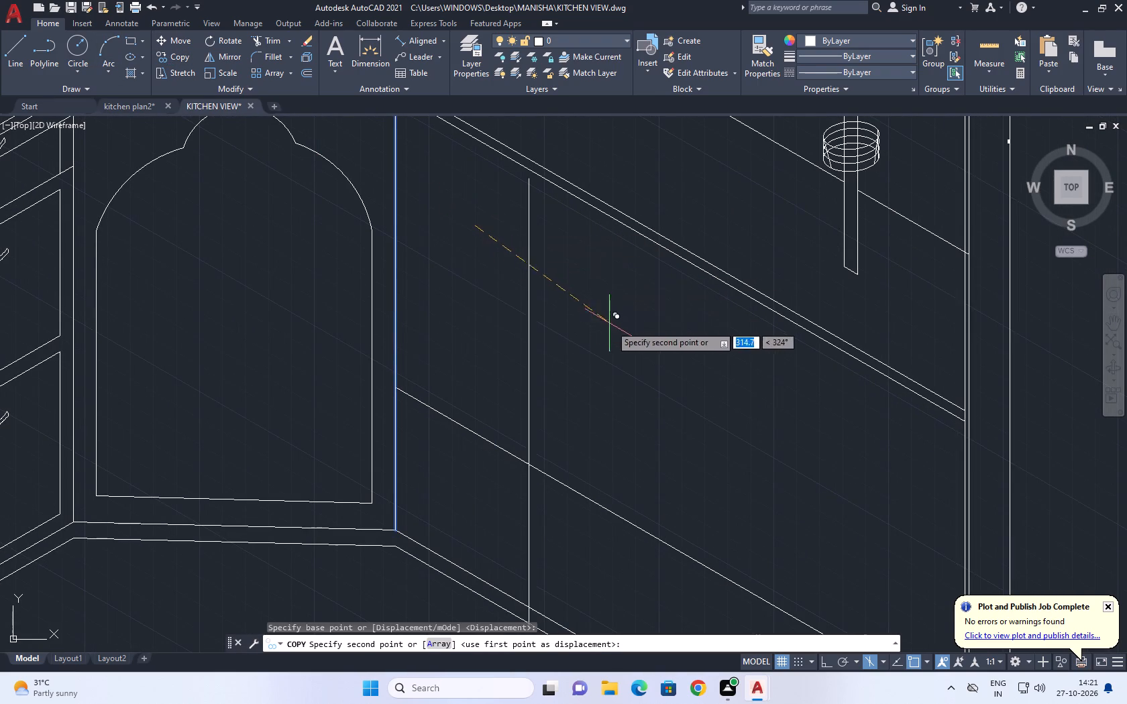
pyautogui.moveTo(655, 329); pyautogui.dragTo(628, 304, button='middle')
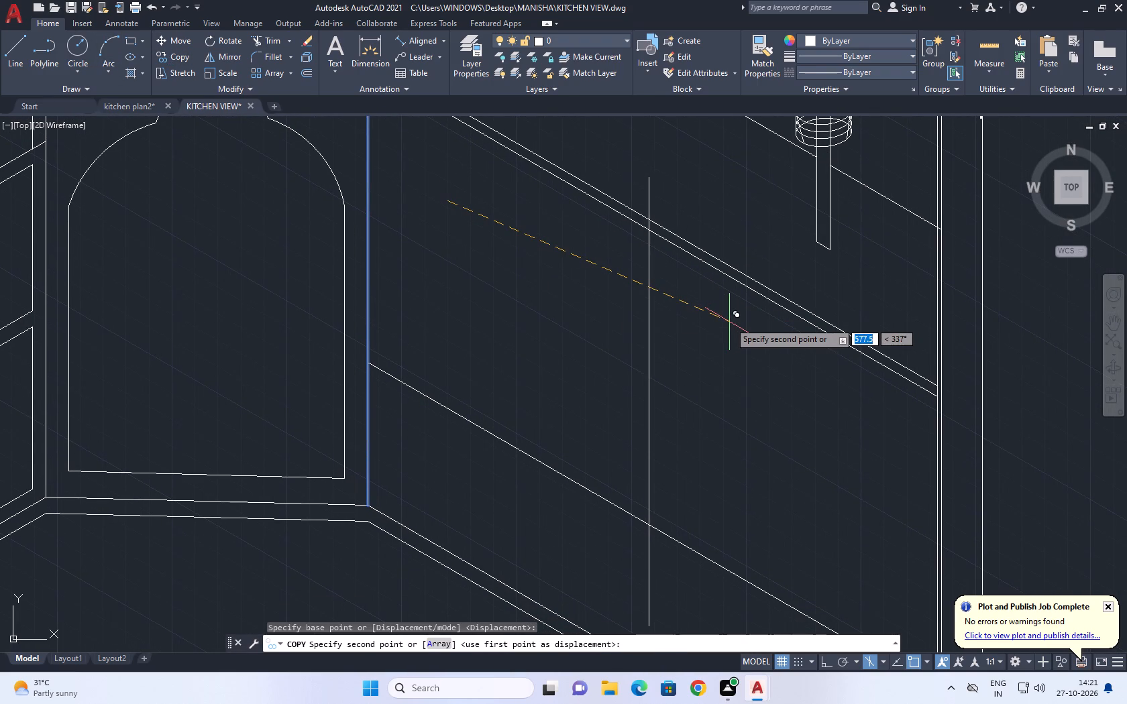
pyautogui.press('F8')
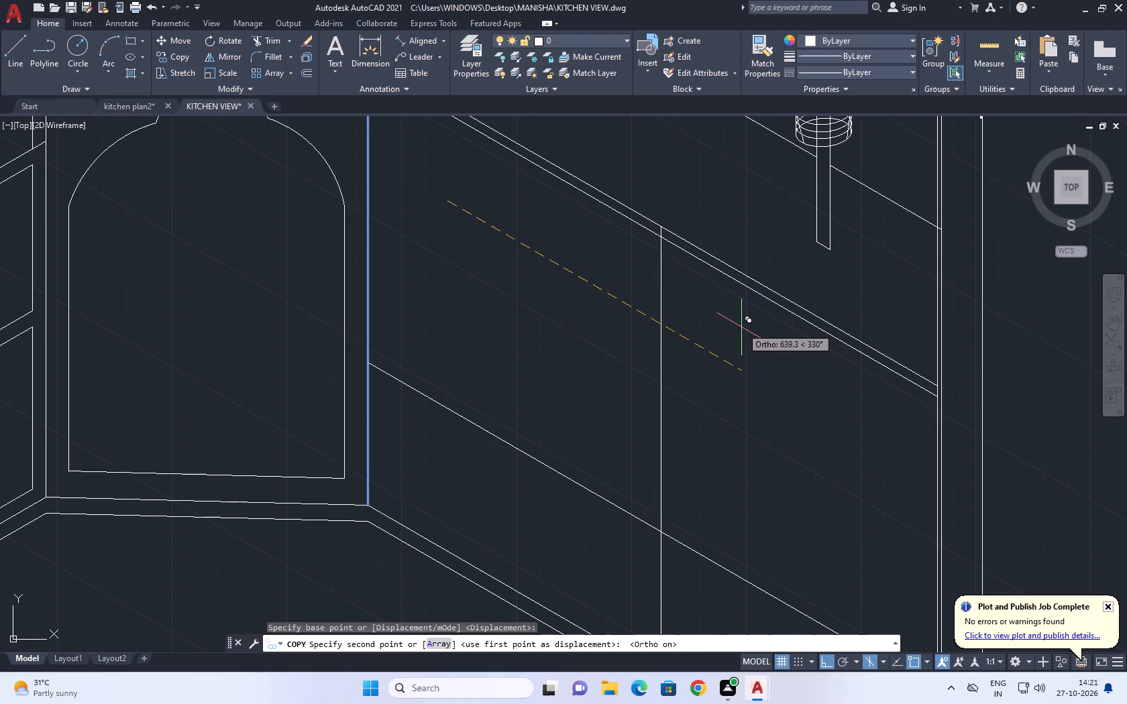
pyautogui.moveTo(741, 327); pyautogui.dragTo(747, 322, button='middle')
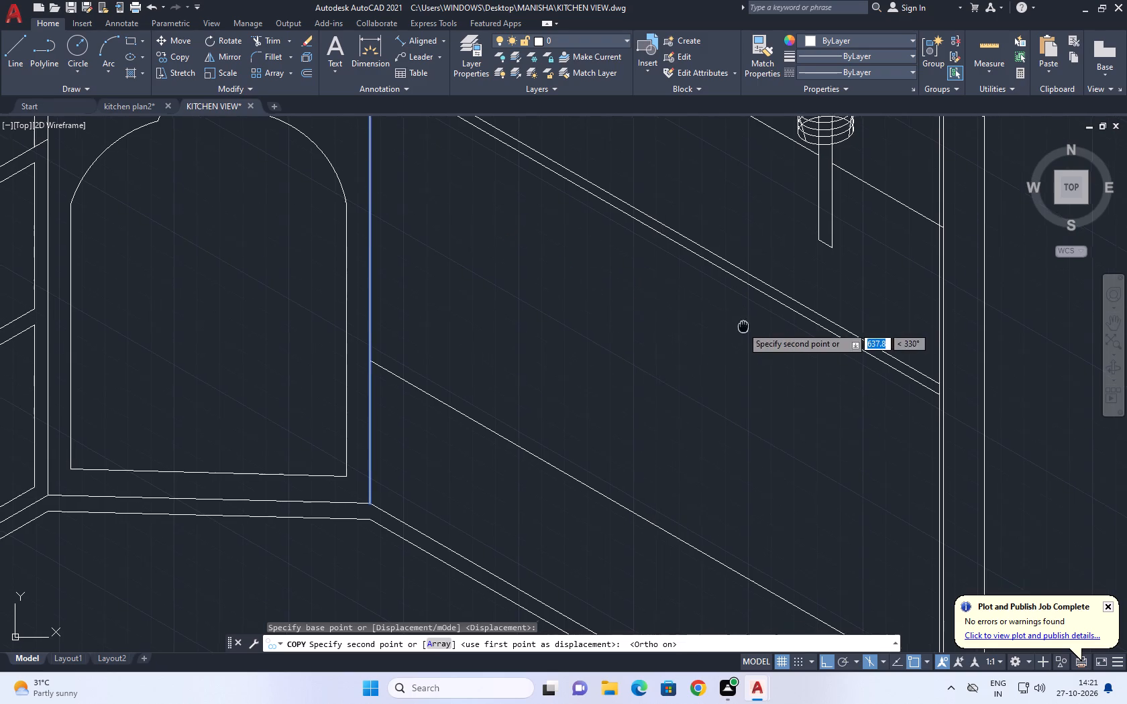
pyautogui.moveTo(747, 322); pyautogui.dragTo(822, 256, button='middle')
pyautogui.scroll(-1, 796, 262)
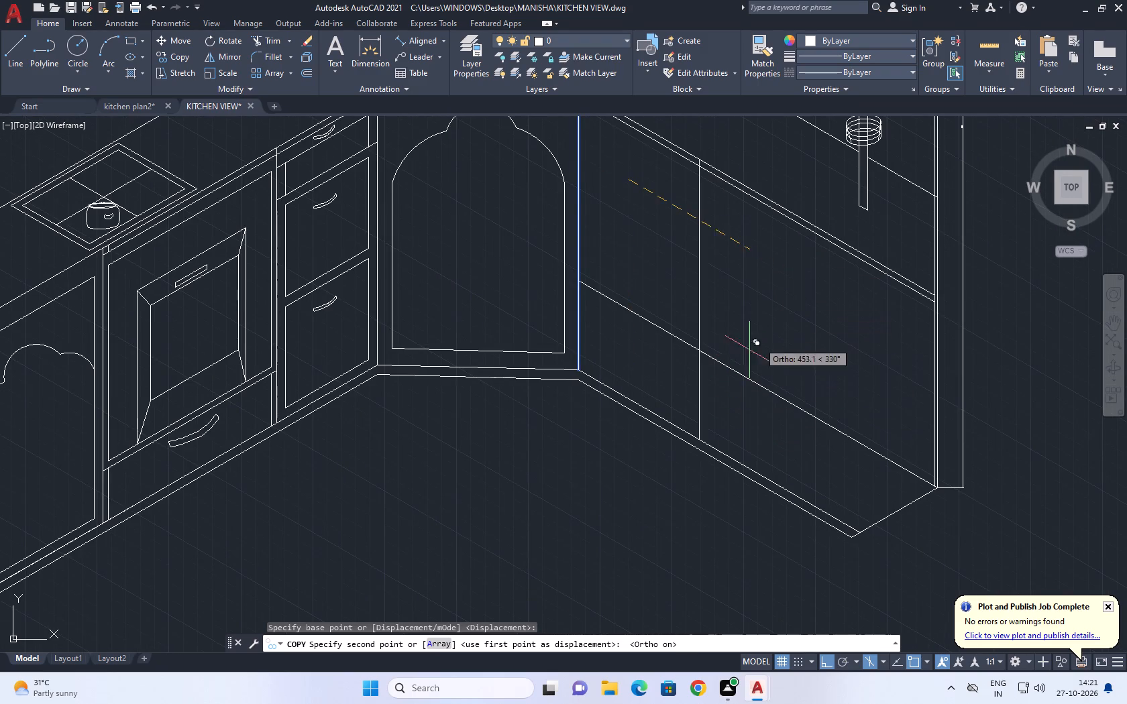
pyautogui.click(786, 323)
pyautogui.rightClick(788, 323)
pyautogui.click(824, 348)
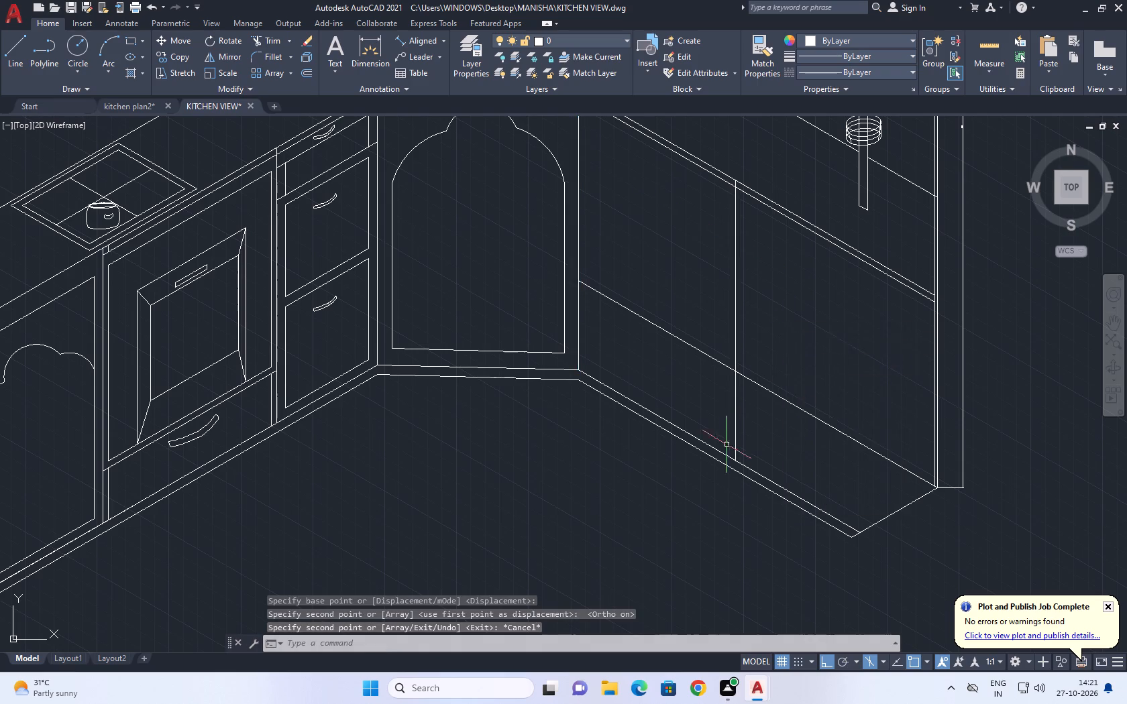
# Move the copied divider slightly back toward the corner cabinet, snapping its foot onto the upper base line.
pyautogui.scroll(2, 726, 451)
pyautogui.click(741, 438)
pyautogui.click(705, 351)
pyautogui.moveTo(752, 394); pyautogui.dragTo(747, 388)
pyautogui.click(711, 369)
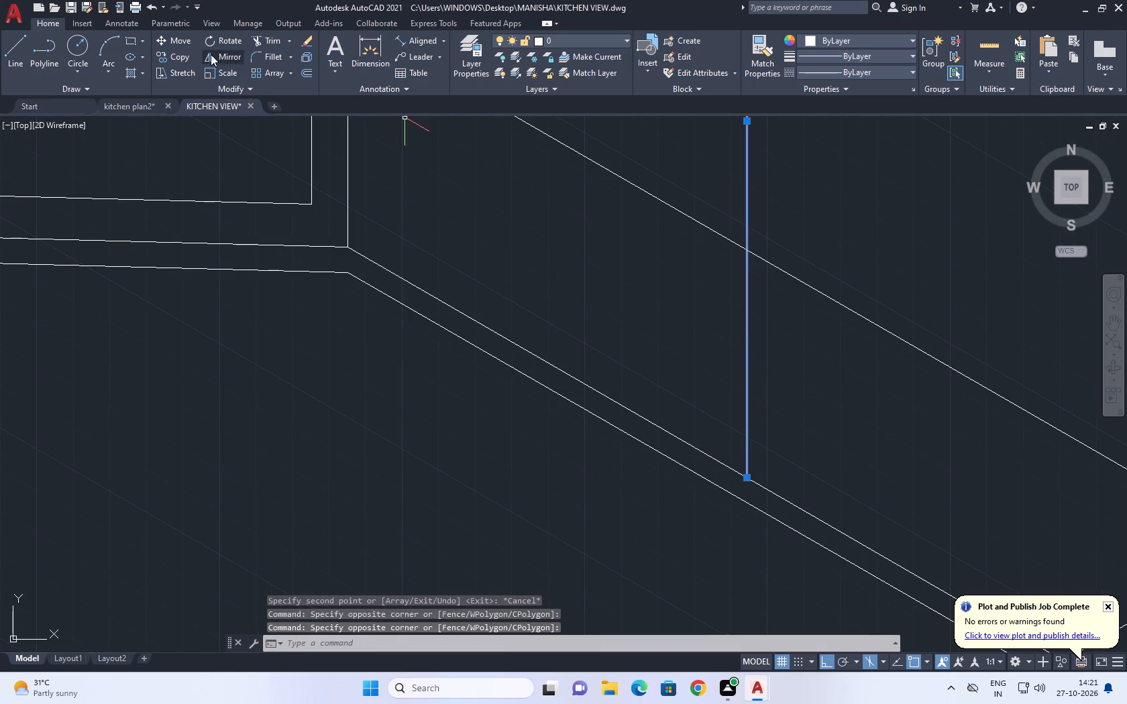
pyautogui.click(174, 38)
pyautogui.click(746, 479)
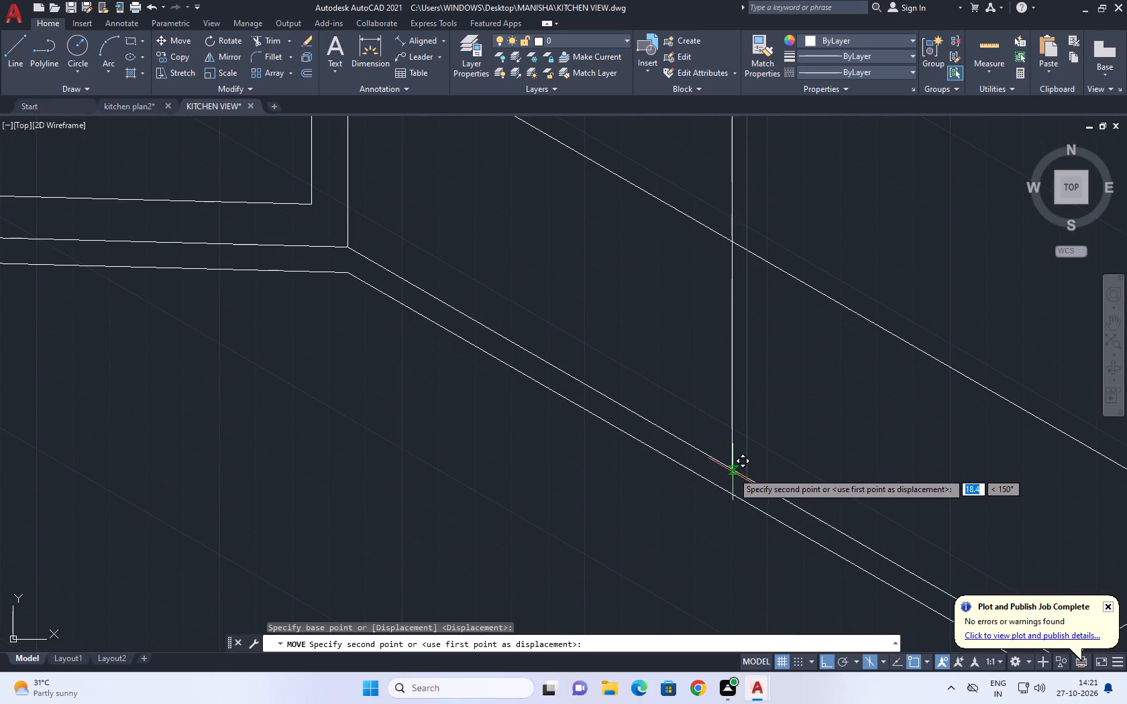
pyautogui.click(705, 451)
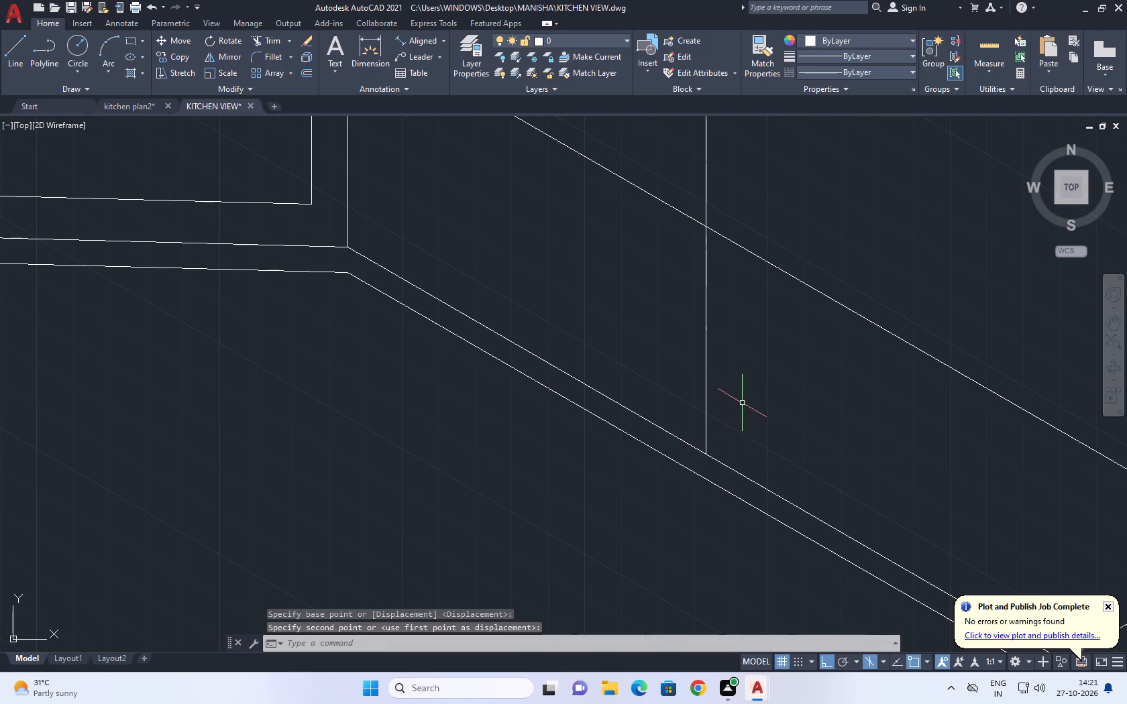
# Draw a line from the wall-side bottom corner partway along the right base cabinet's end edge on the top isoplane.
pyautogui.moveTo(745, 406); pyautogui.dragTo(606, 526, button='middle')
pyautogui.scroll(-5, 659, 517)
pyautogui.scroll(2, 641, 492)
pyautogui.moveTo(739, 501); pyautogui.dragTo(740, 497, button='middle')
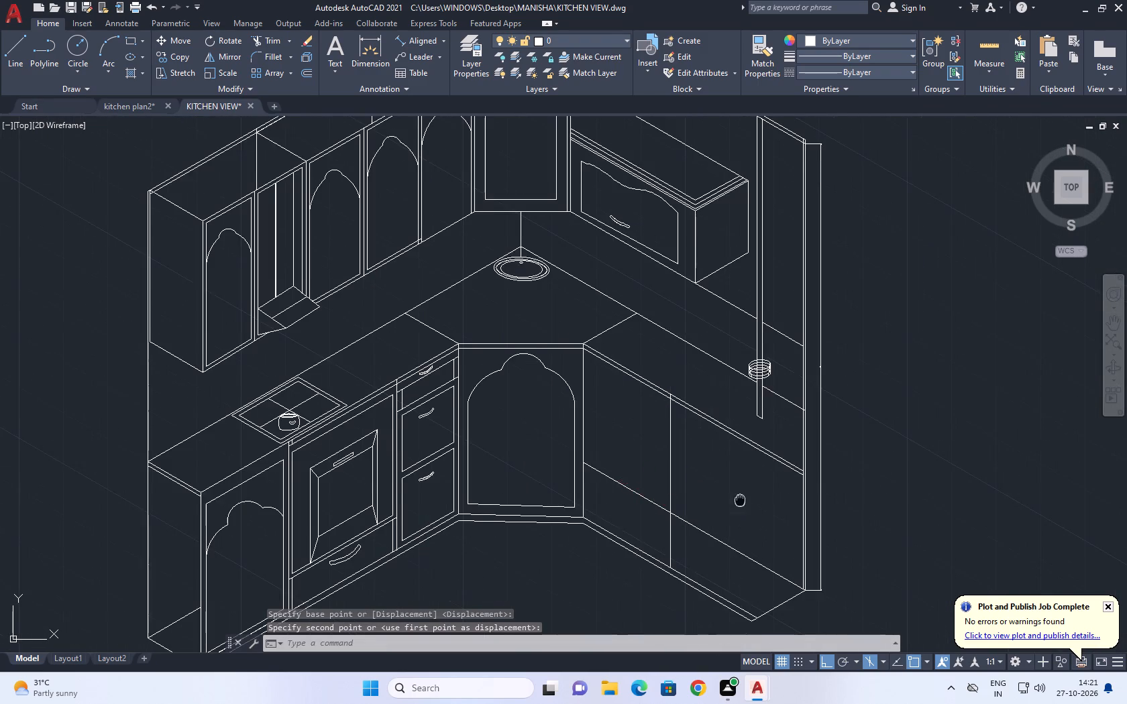
pyautogui.moveTo(740, 497); pyautogui.dragTo(724, 396, button='middle')
pyautogui.moveTo(694, 455); pyautogui.dragTo(708, 466, button='middle')
pyautogui.moveTo(794, 521); pyautogui.dragTo(775, 453, button='middle')
pyautogui.middleClick(773, 407)
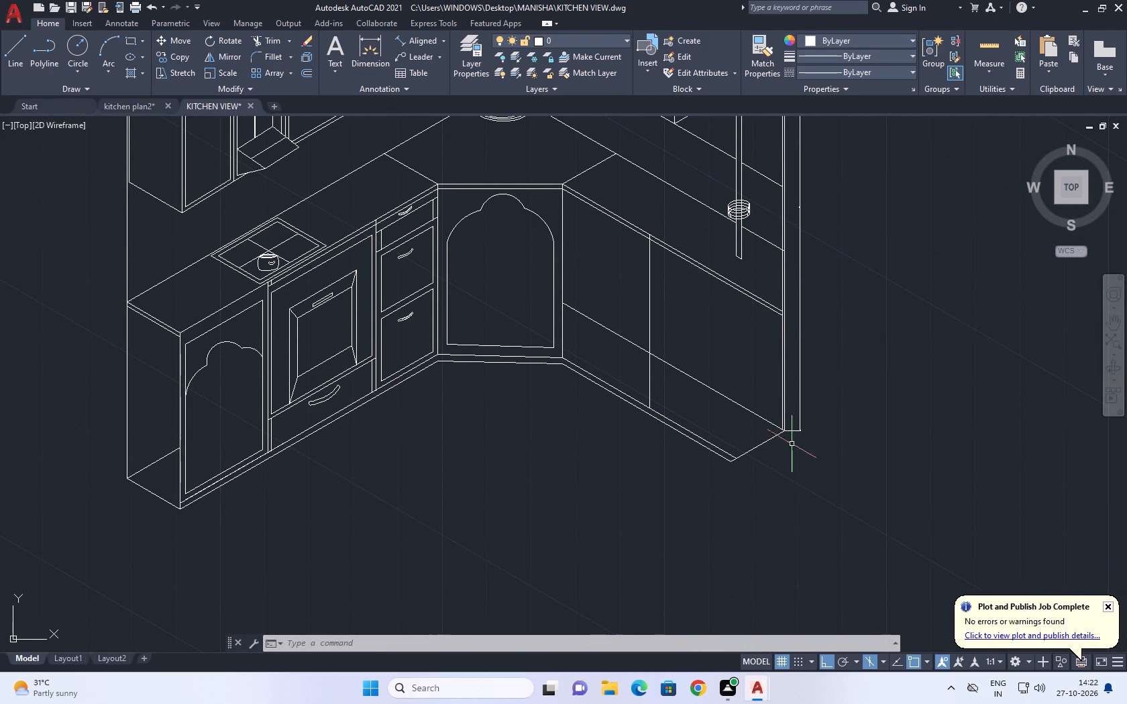
pyautogui.click(15, 44)
pyautogui.scroll(2, 780, 440)
pyautogui.click(784, 415)
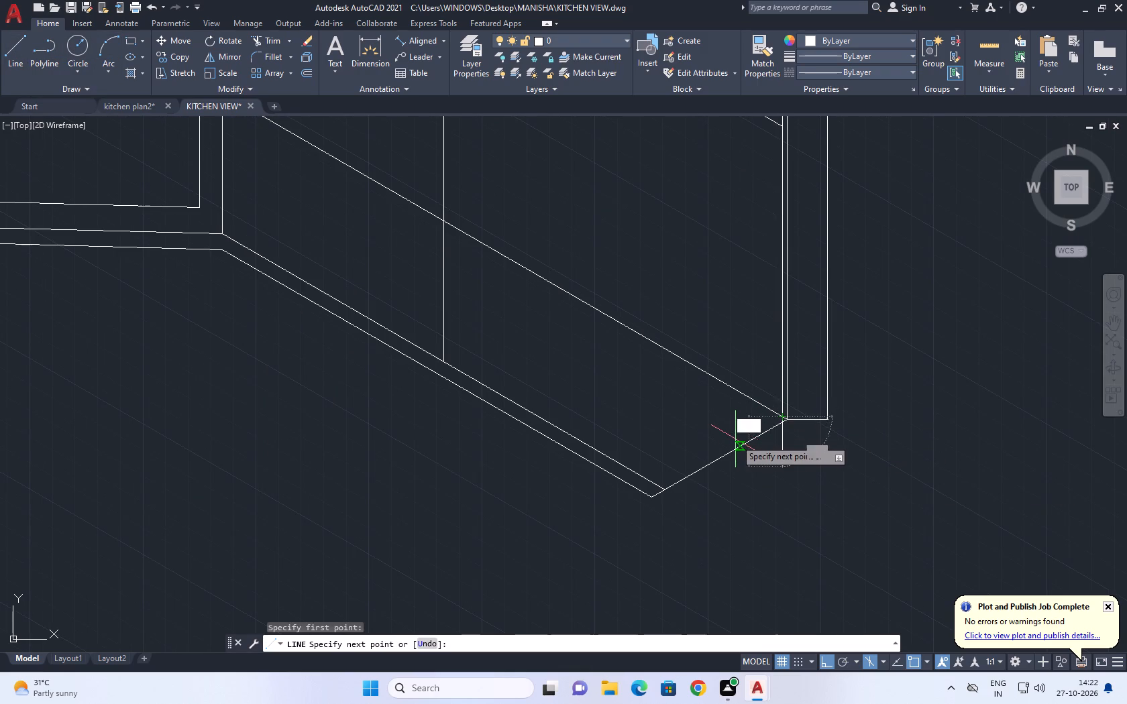
pyautogui.press('space')
pyautogui.press('space')
pyautogui.scroll(3, 787, 419)
pyautogui.click(778, 424)
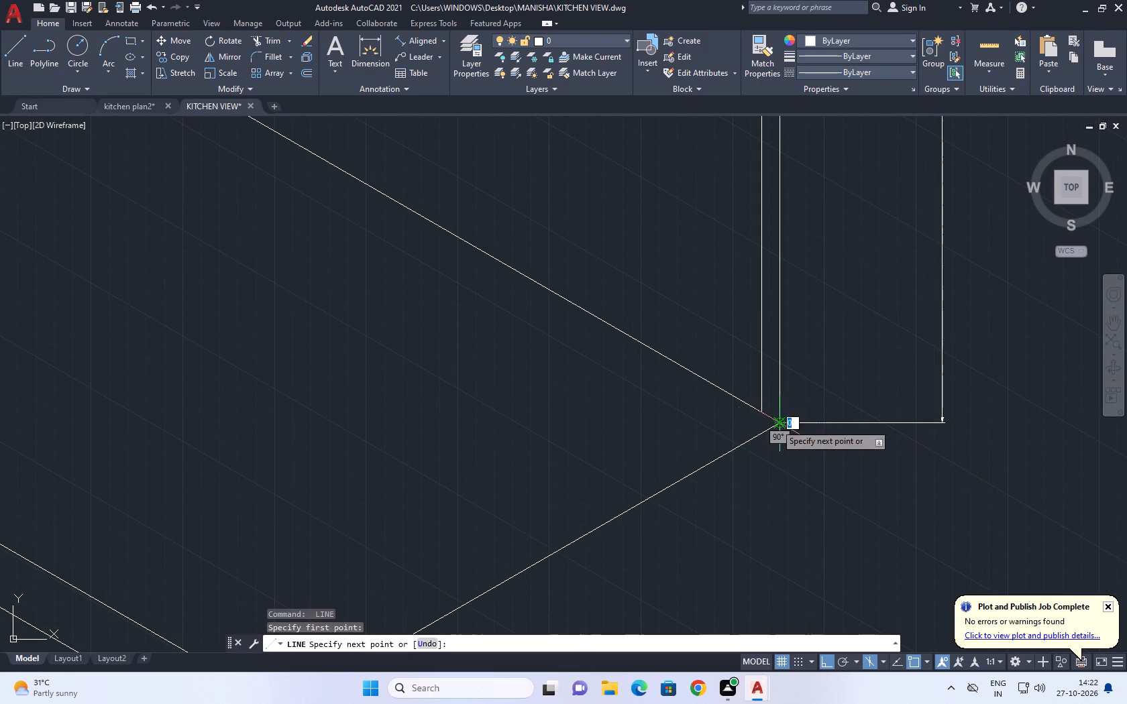
pyautogui.press('F5')
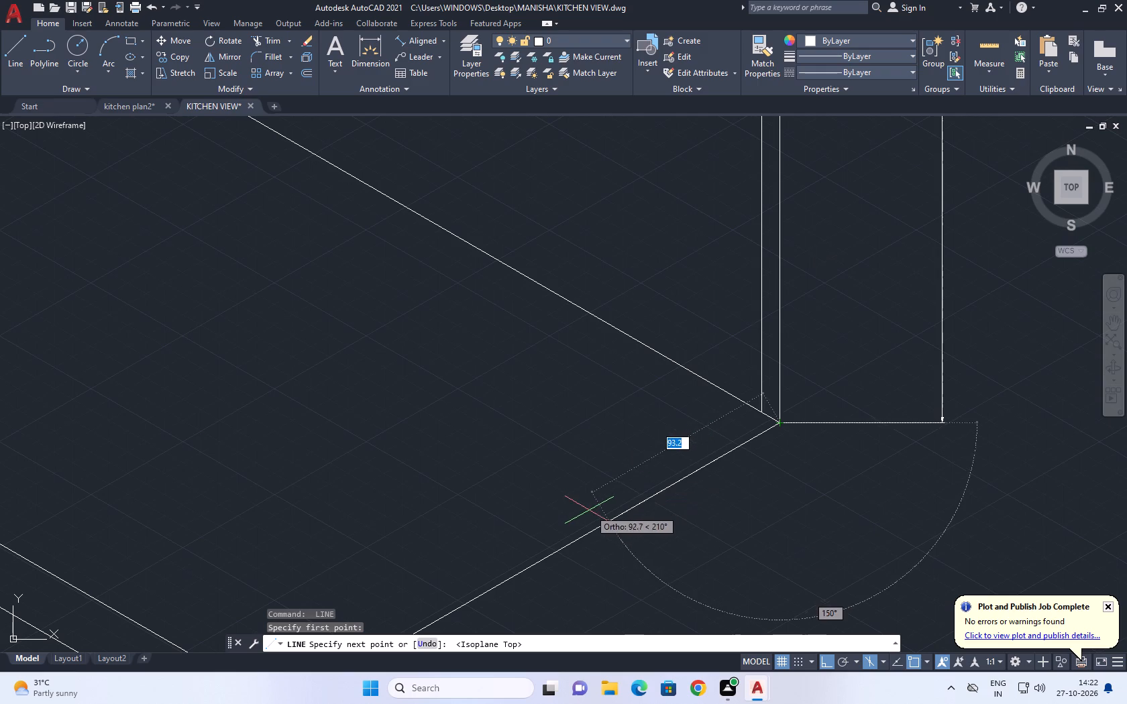
pyautogui.click(543, 543)
pyautogui.scroll(-3, 574, 479)
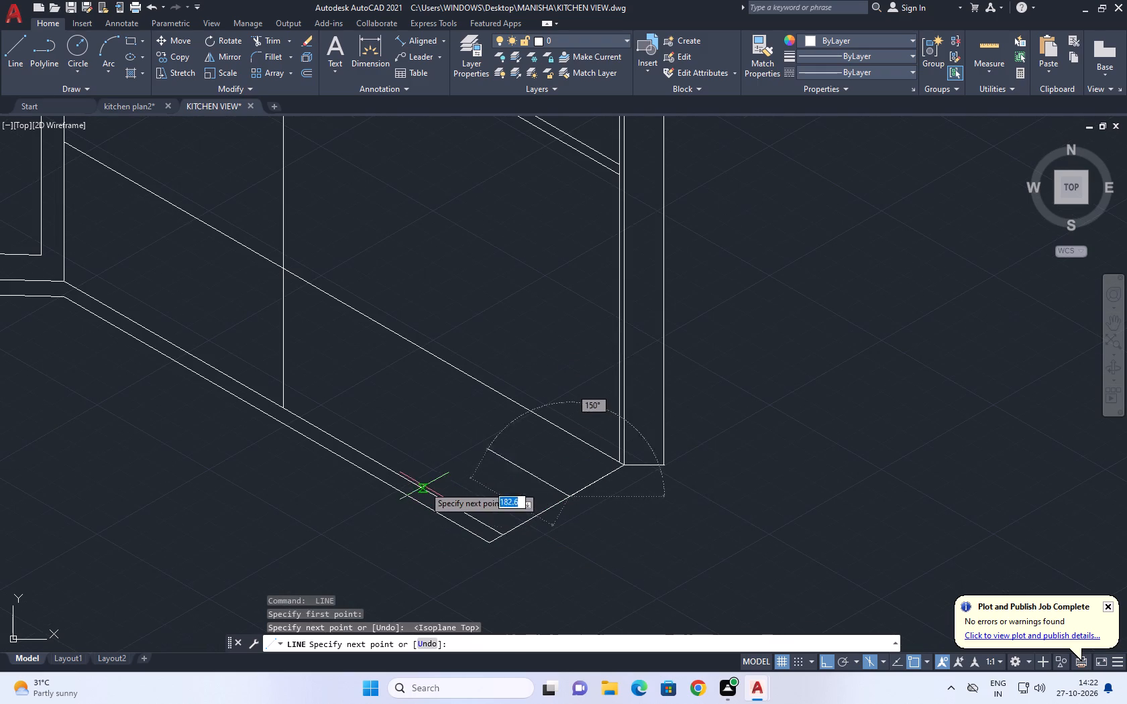
pyautogui.press('Escape')
# Draw a line from the right base's end edge across to the upper base line and along it to the divider's foot.
pyautogui.moveTo(451, 483); pyautogui.dragTo(531, 499, button='middle')
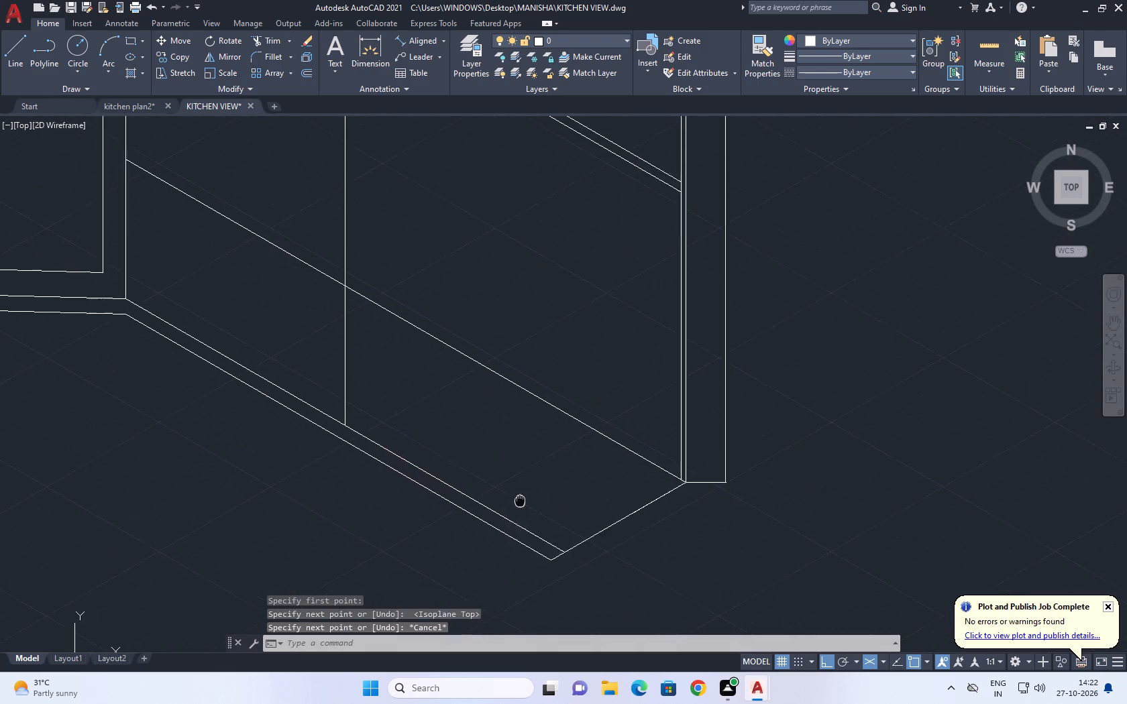
pyautogui.moveTo(531, 499); pyautogui.dragTo(572, 453, button='middle')
pyautogui.scroll(-3, 598, 452)
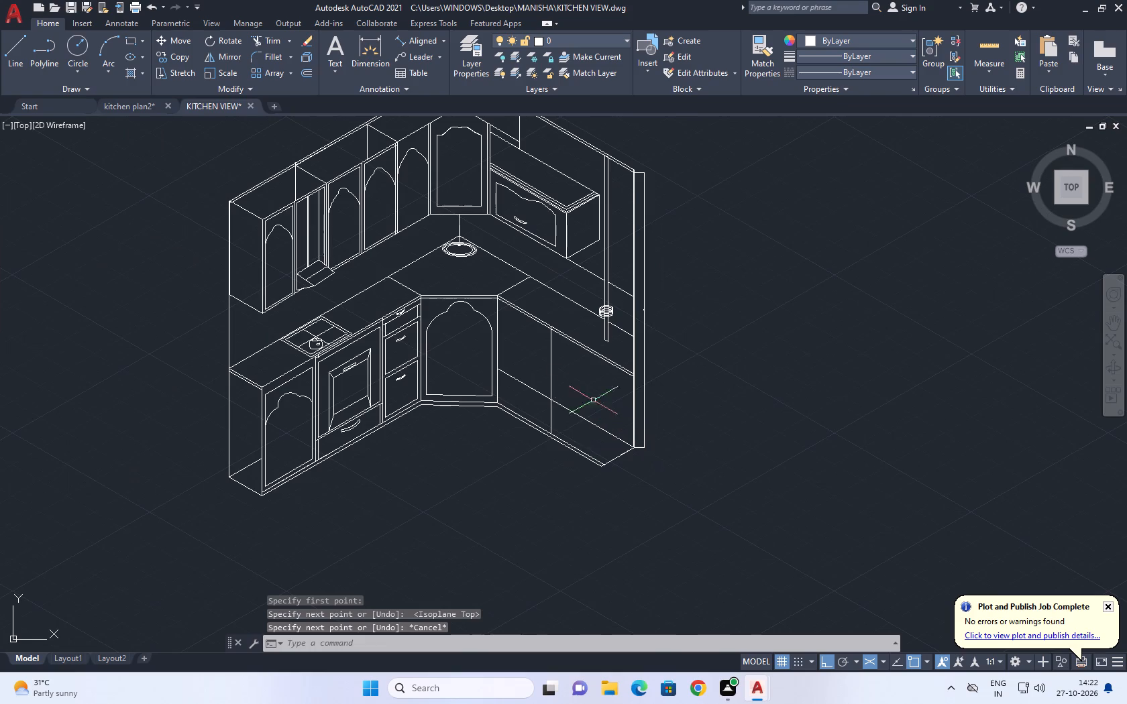
pyautogui.scroll(1, 566, 361)
pyautogui.moveTo(642, 395); pyautogui.dragTo(677, 369, button='middle')
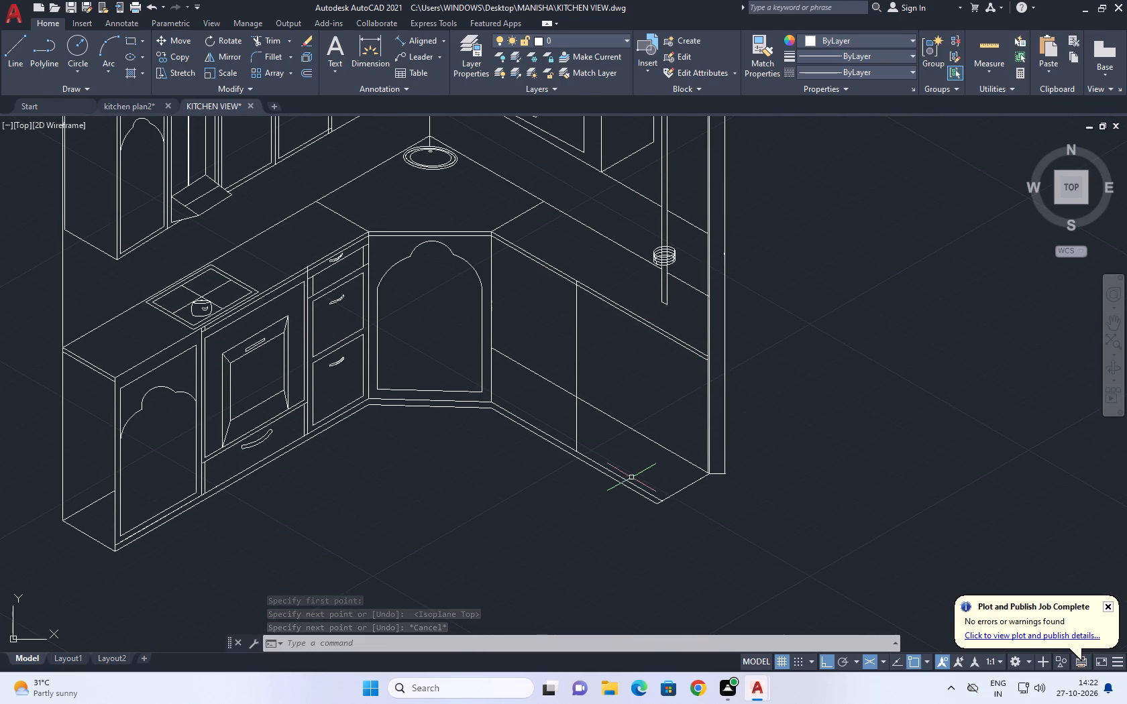
pyautogui.press('l')
pyautogui.press('space')
pyautogui.scroll(1, 625, 477)
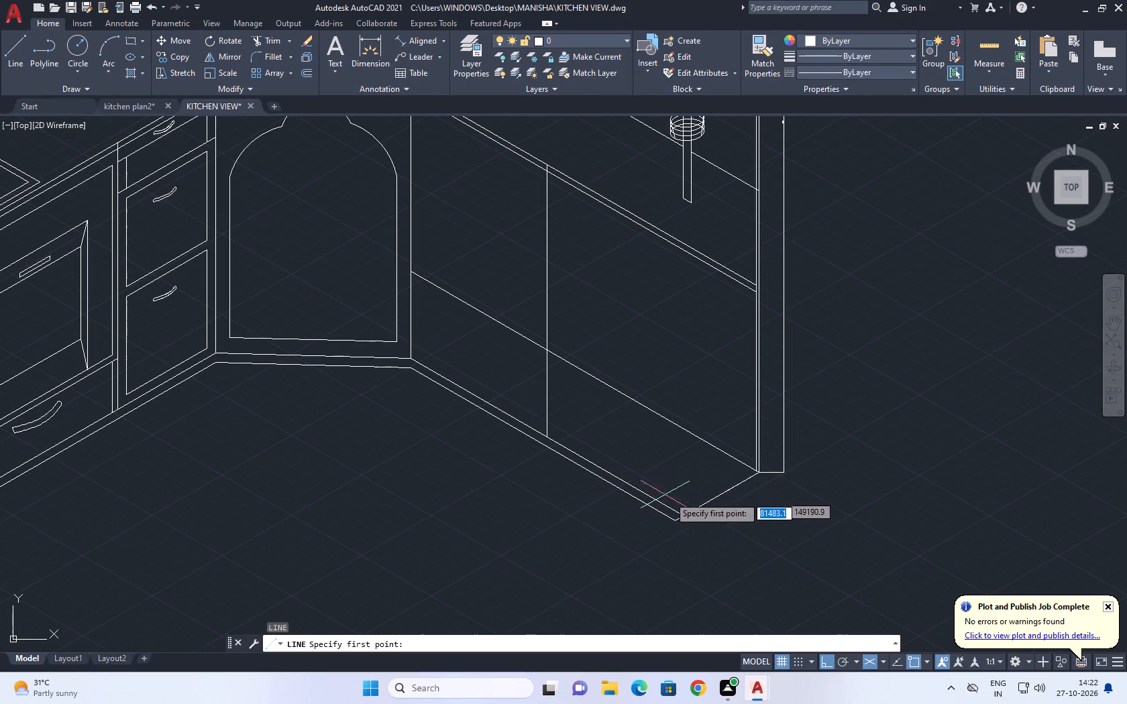
pyautogui.click(730, 491)
pyautogui.click(711, 501)
pyautogui.scroll(2, 710, 502)
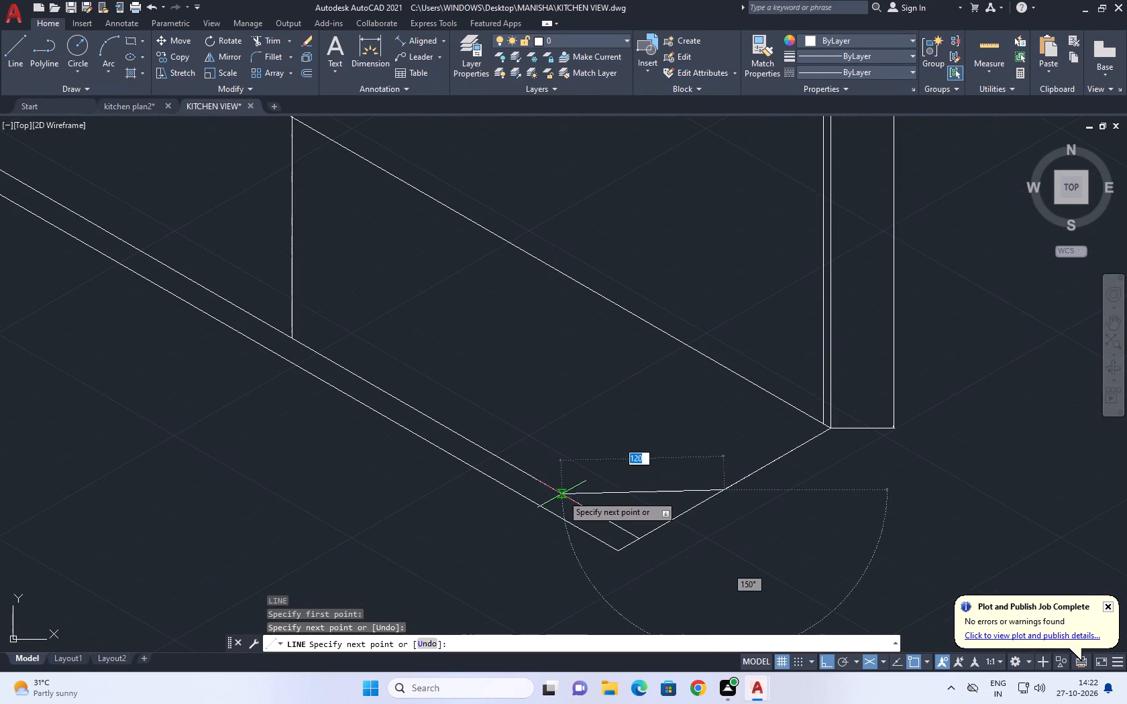
pyautogui.click(528, 474)
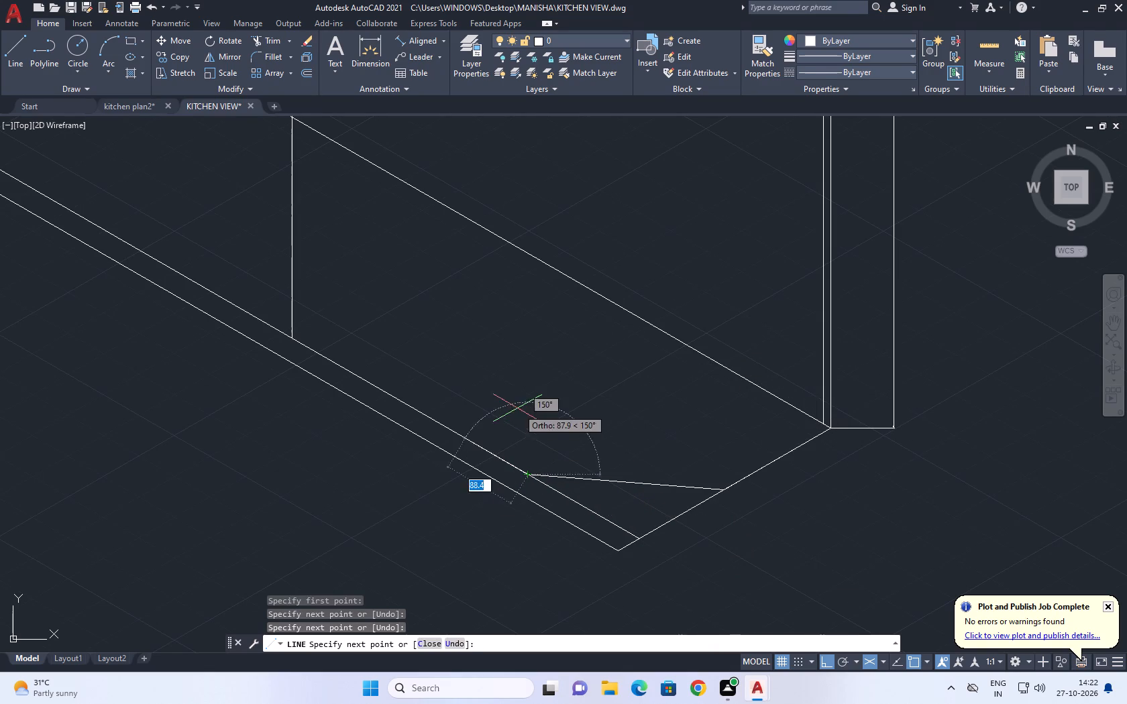
pyautogui.moveTo(505, 264); pyautogui.dragTo(562, 349, button='middle')
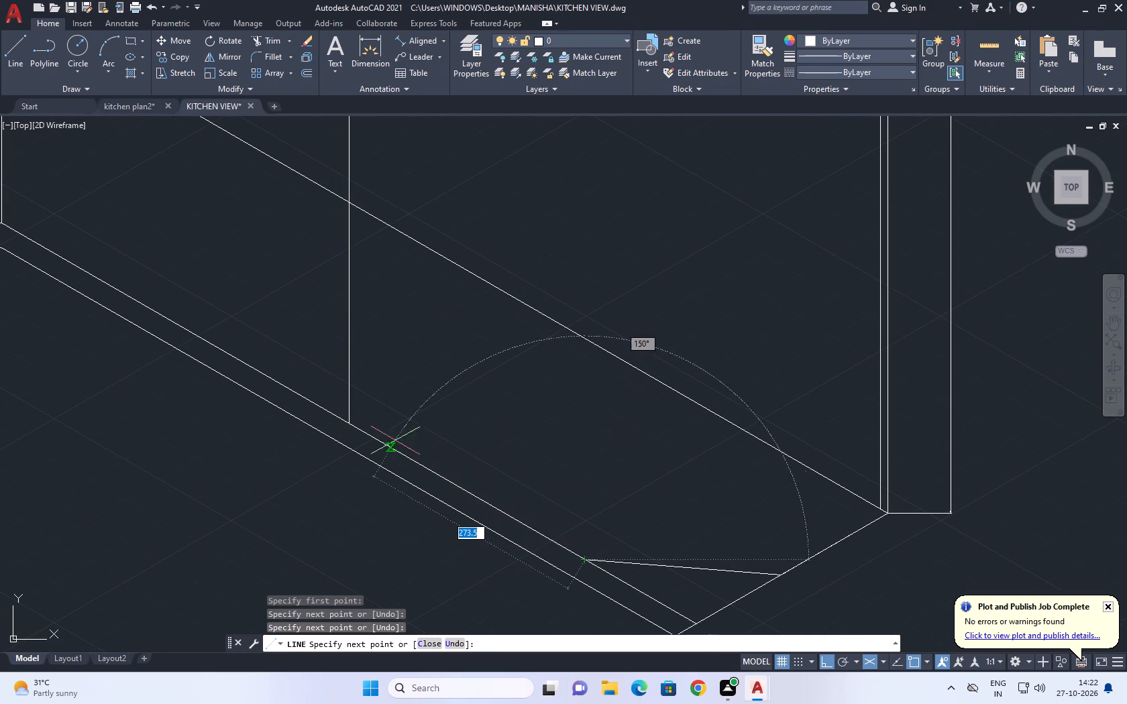
pyautogui.click(349, 422)
pyautogui.scroll(-4, 477, 430)
pyautogui.press('Escape')
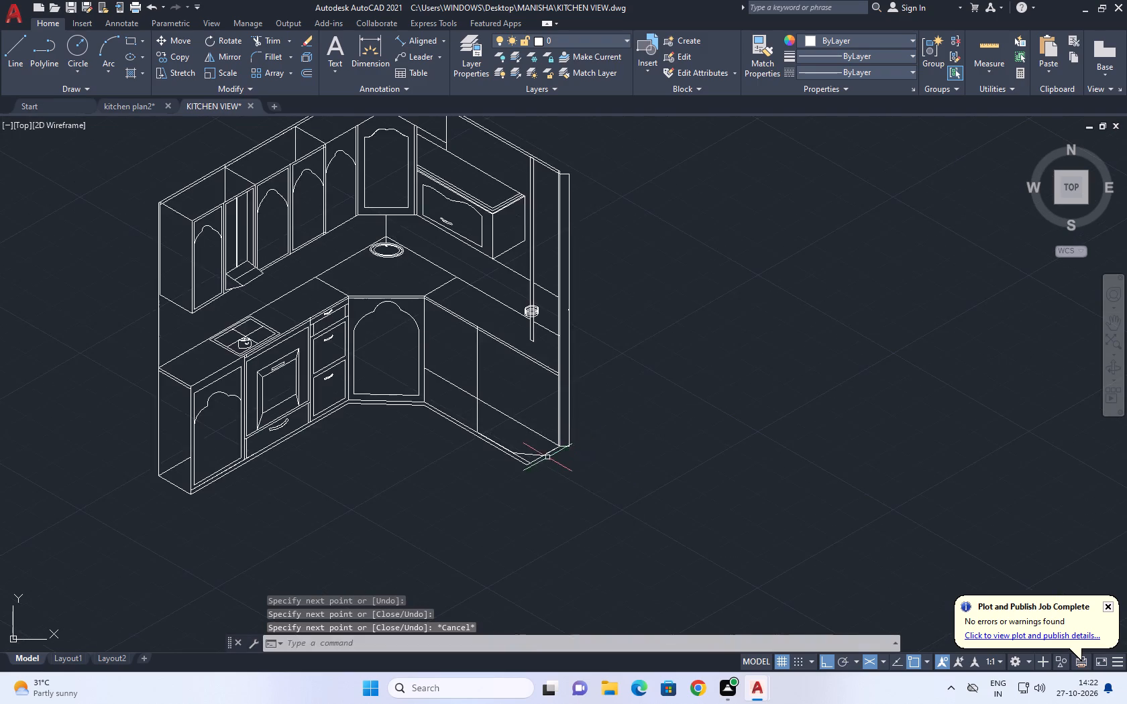
# Move the slanted corner line along the upper base line toward the divider.
pyautogui.scroll(2, 545, 457)
pyautogui.click(519, 457)
pyautogui.click(490, 439)
pyautogui.moveTo(531, 469); pyautogui.dragTo(579, 502, button='middle')
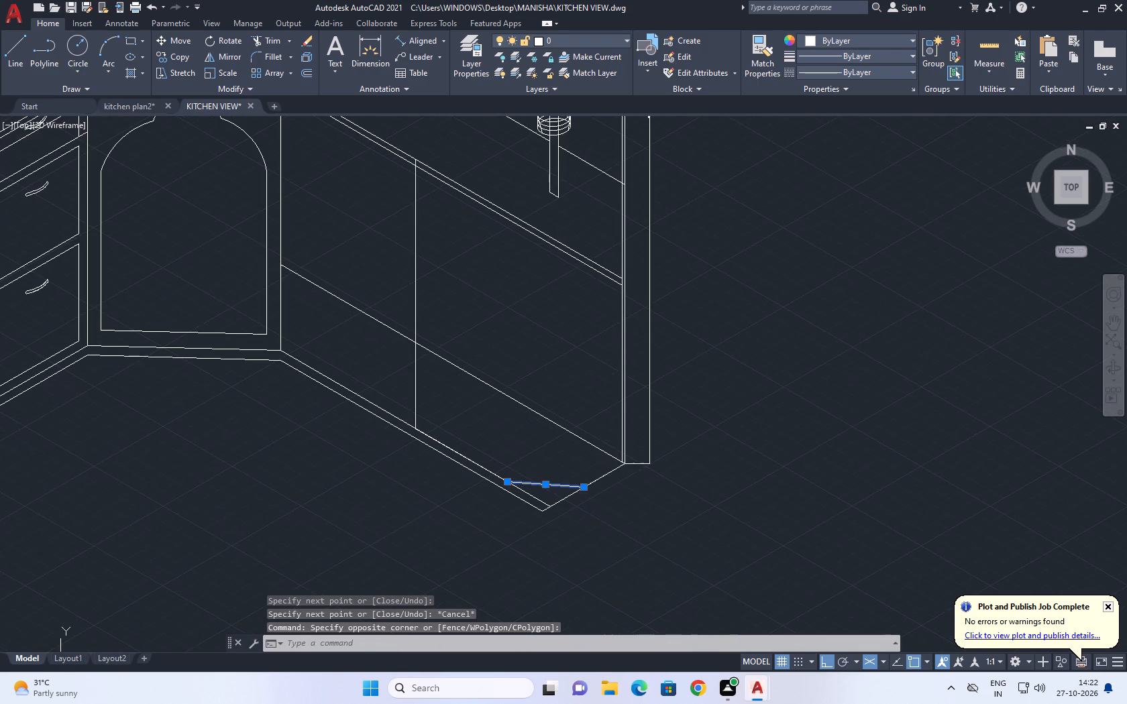
pyautogui.press('m')
pyautogui.press('space')
pyautogui.click(508, 482)
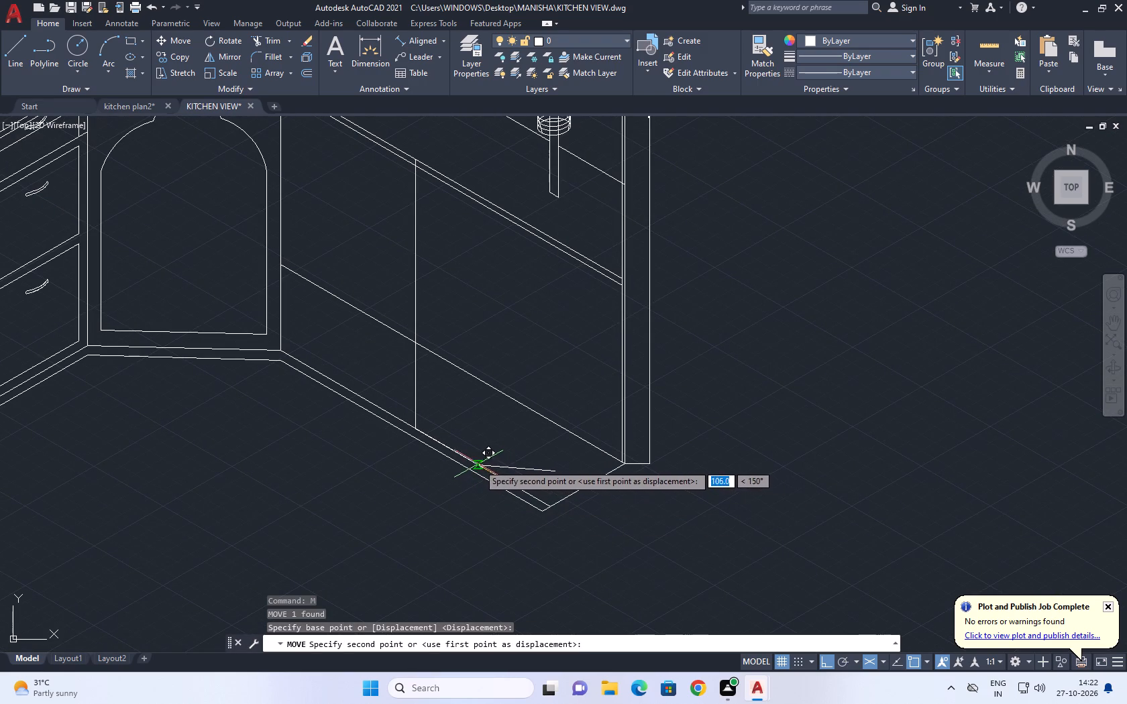
pyautogui.click(480, 467)
# Stretch the slanted line's free end onto the right base cabinet's end edge.
pyautogui.scroll(1, 556, 475)
pyautogui.click(549, 455)
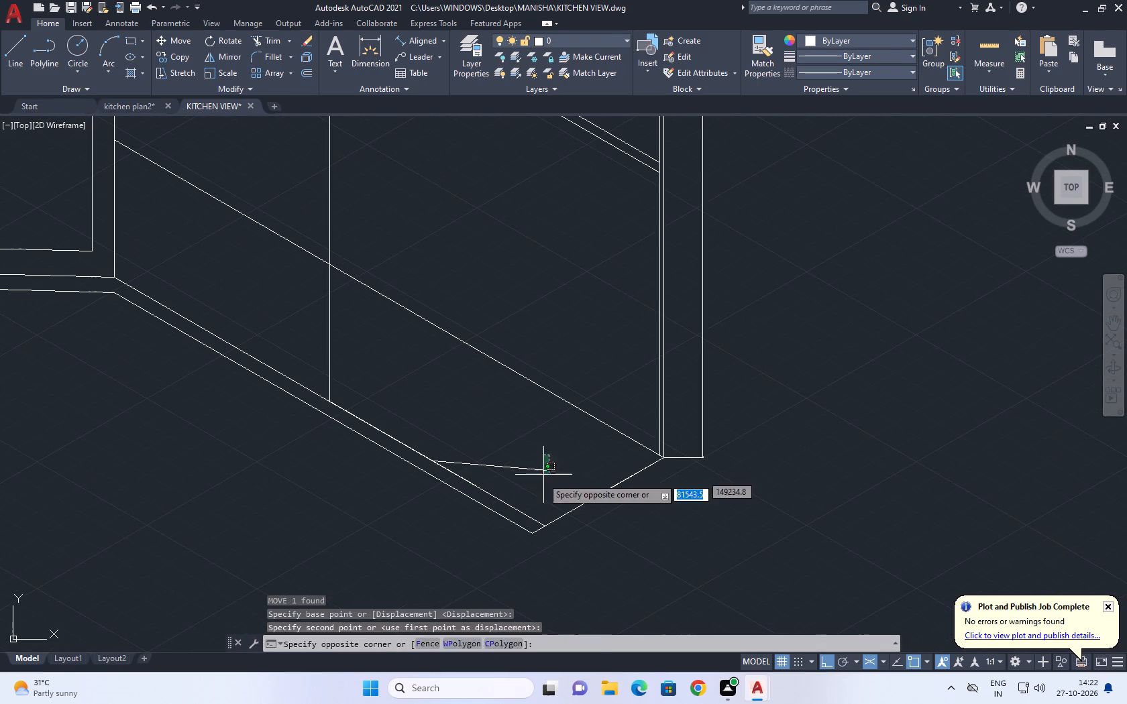
pyautogui.click(542, 479)
pyautogui.click(555, 470)
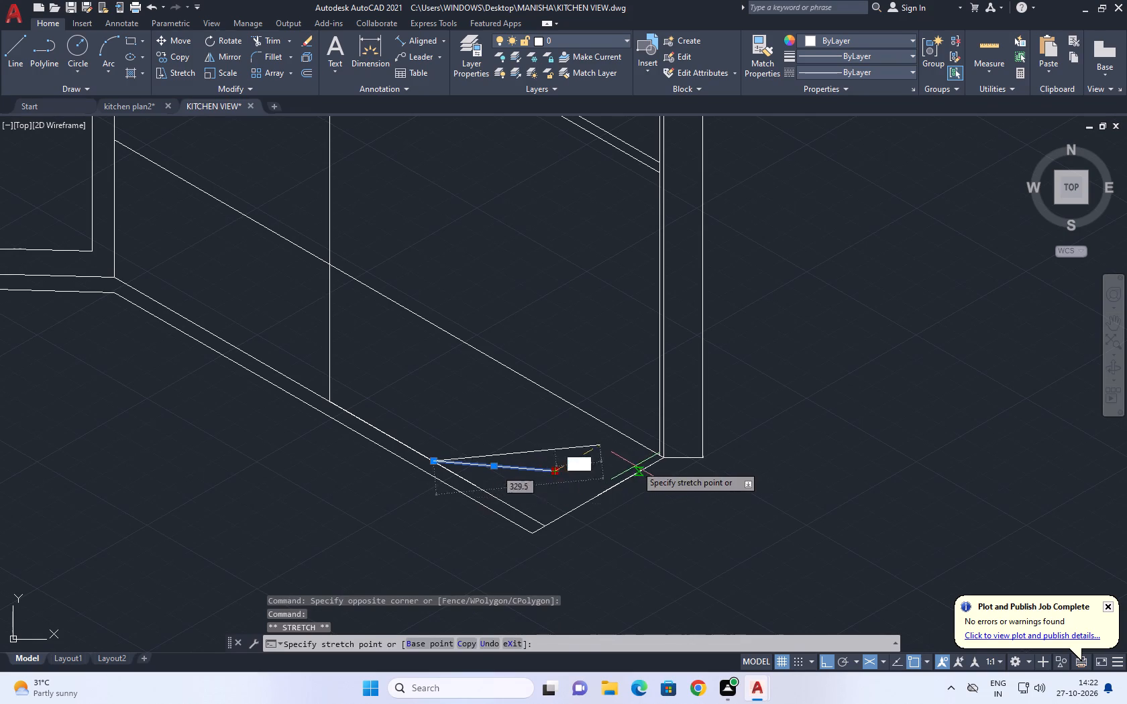
pyautogui.click(594, 493)
pyautogui.press('Escape')
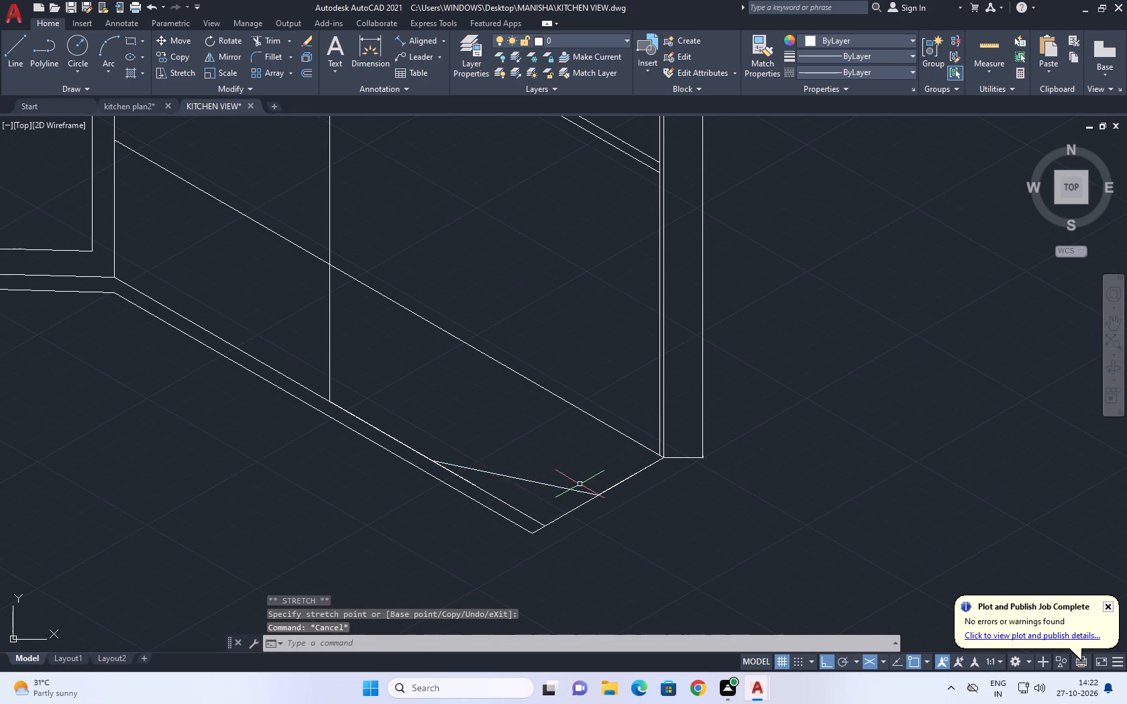
# Extend the slanted line's inner end to the outer base line of the right cabinet.
pyautogui.scroll(-2, 578, 483)
pyautogui.moveTo(527, 490); pyautogui.dragTo(569, 500, button='middle')
pyautogui.press('e')
pyautogui.press('x')
pyautogui.press('space')
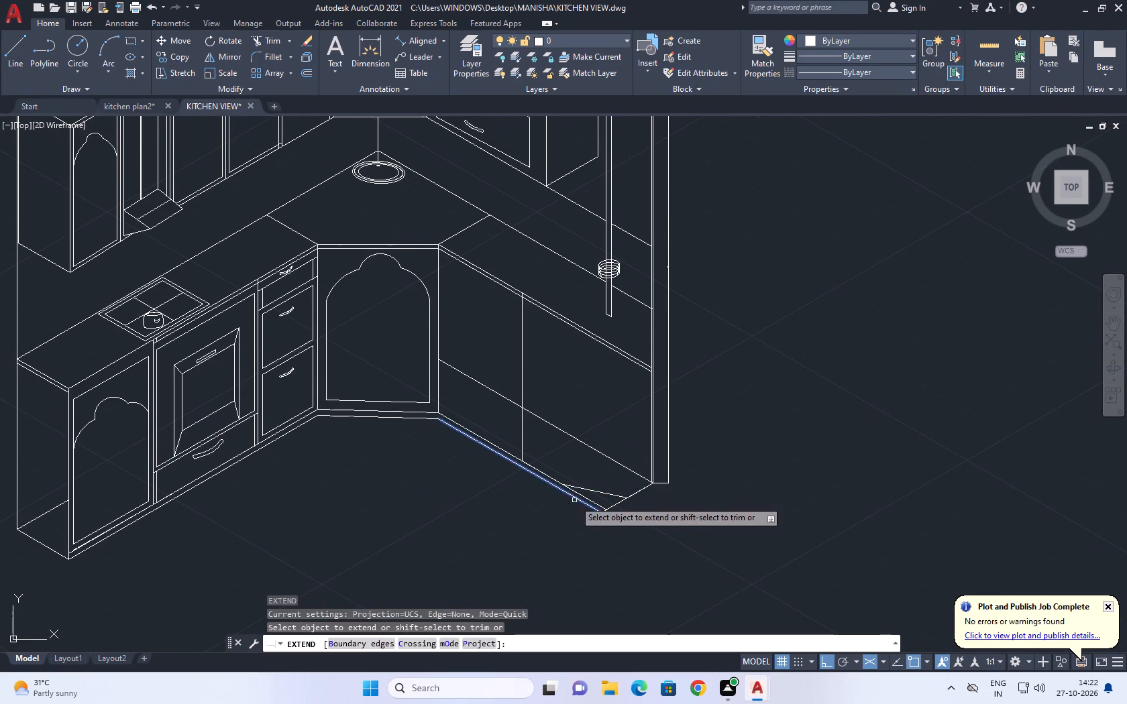
pyautogui.click(580, 491)
pyautogui.press('Escape')
# Trim the base and end edge lines lying beyond the slanted line at the right base cabinet's outer corner.
pyautogui.moveTo(561, 504); pyautogui.dragTo(595, 529, button='middle')
pyautogui.press('t')
pyautogui.press('r')
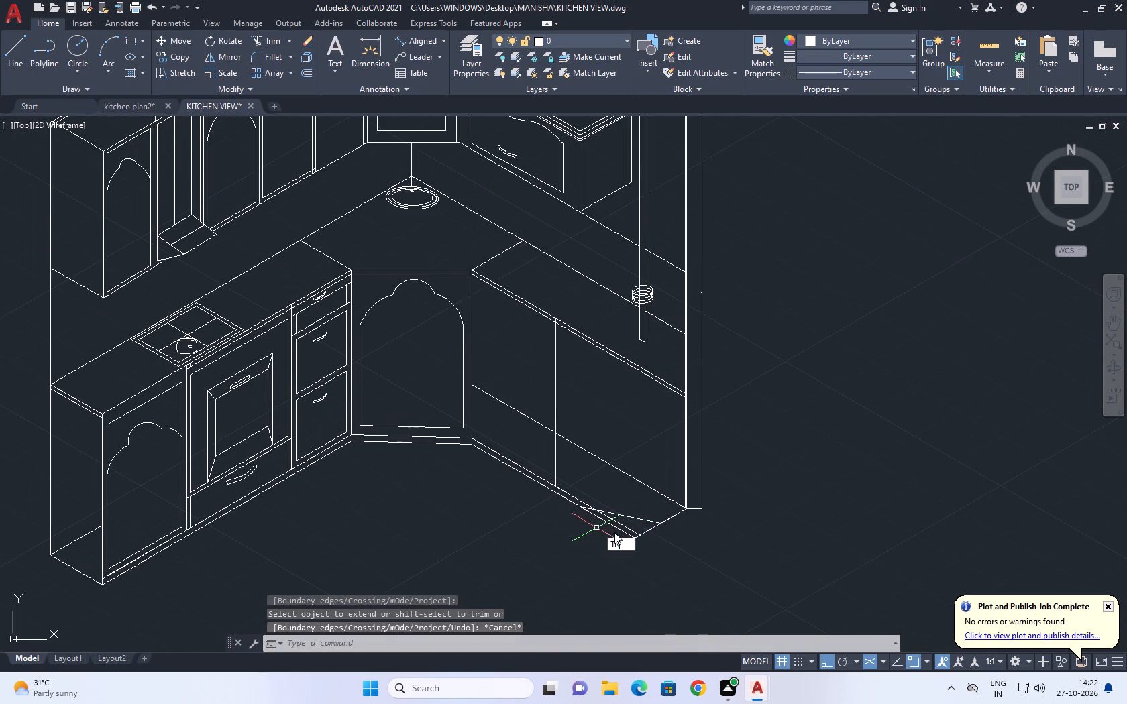
pyautogui.press('space')
pyautogui.scroll(3, 614, 532)
pyautogui.click(689, 531)
pyautogui.click(543, 521)
pyautogui.click(600, 525)
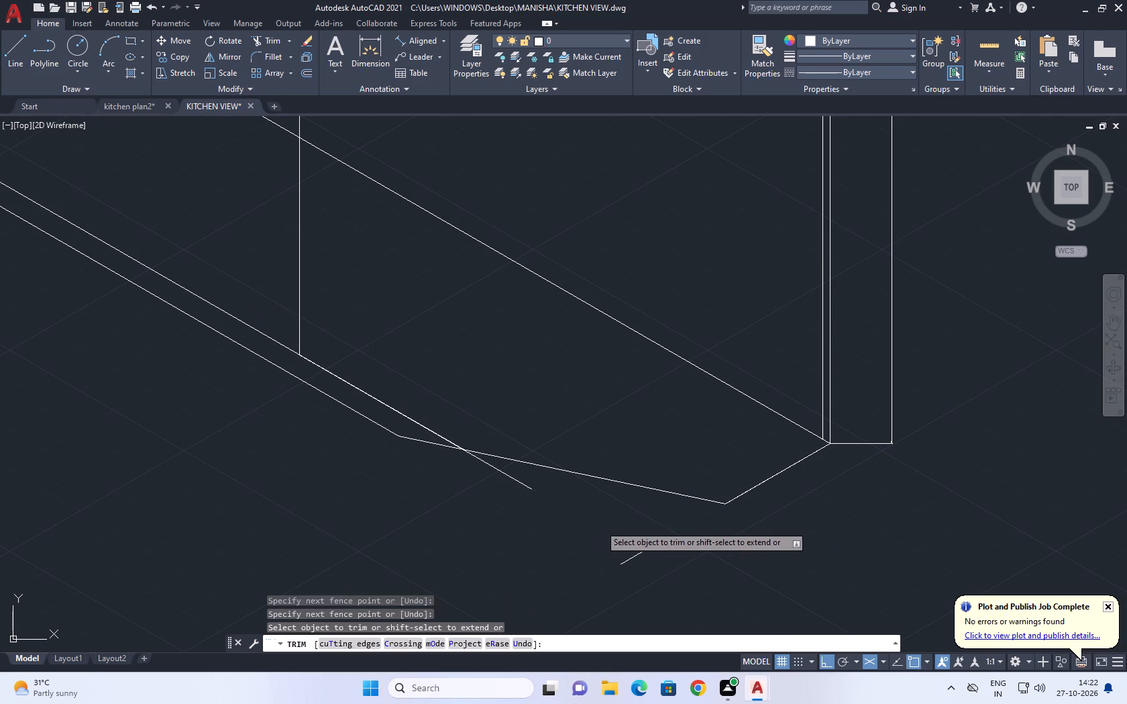
pyautogui.moveTo(661, 571); pyautogui.dragTo(670, 566)
pyautogui.scroll(2, 510, 481)
pyautogui.click(509, 469)
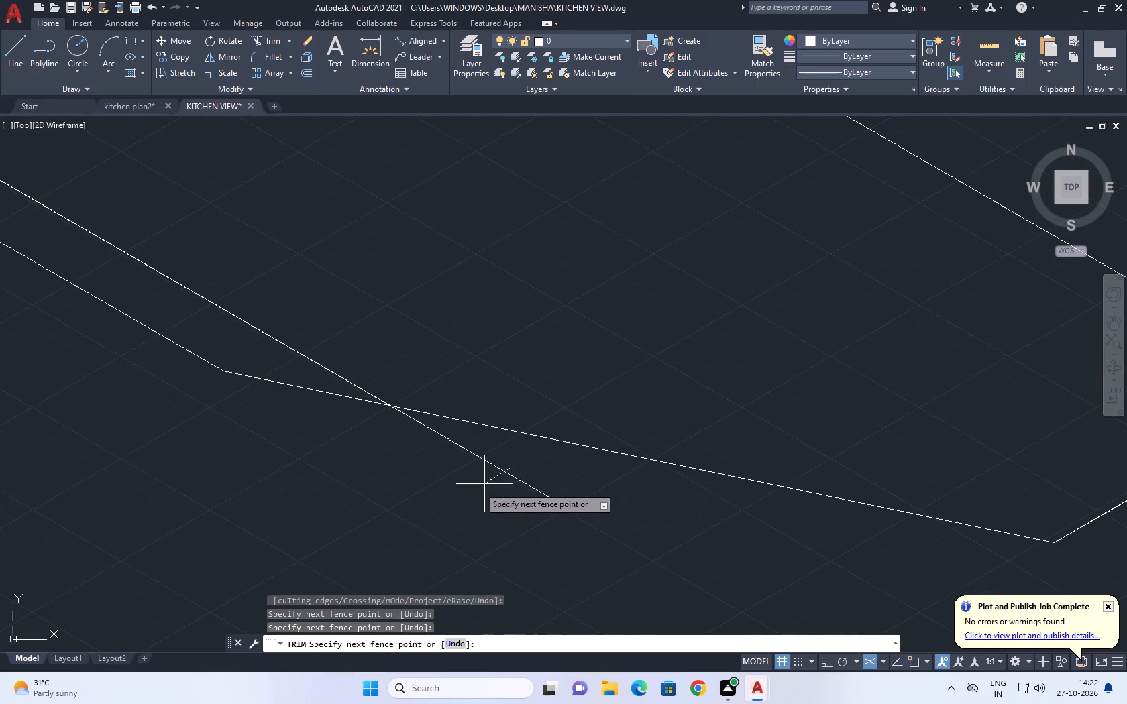
pyautogui.click(479, 487)
pyautogui.scroll(-4, 550, 492)
pyautogui.press('Escape')
pyautogui.moveTo(606, 487); pyautogui.dragTo(614, 490, button='middle')
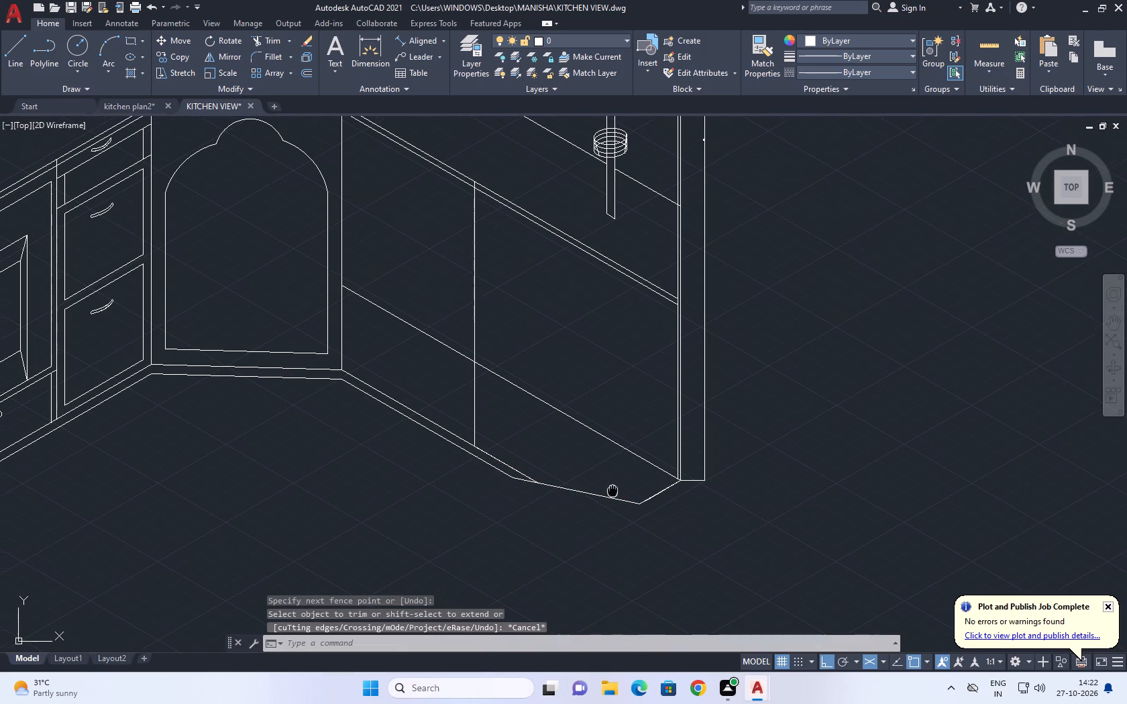
# Copy the slanted corner line at the right base cabinet's foot 30 units vertically upward.
pyautogui.moveTo(614, 490); pyautogui.dragTo(638, 440, button='middle')
pyautogui.scroll(1, 580, 440)
pyautogui.click(582, 438)
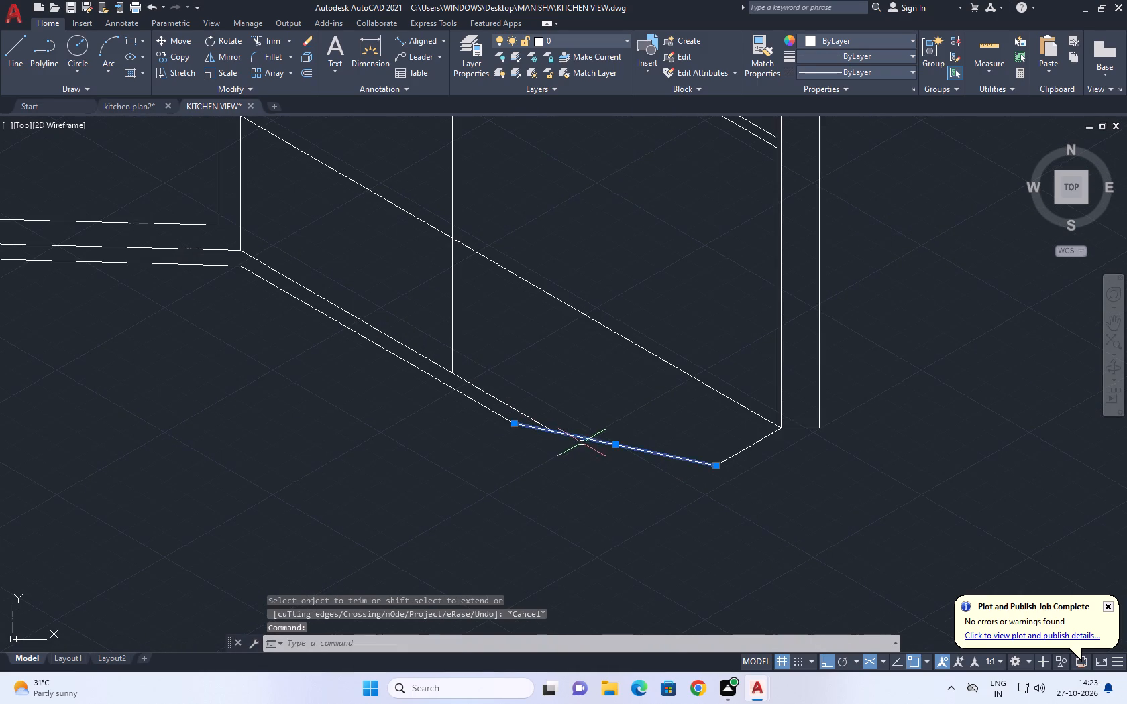
pyautogui.moveTo(582, 475); pyautogui.dragTo(587, 526, button='middle')
pyautogui.press('c')
pyautogui.press('o')
pyautogui.press('space')
pyautogui.click(608, 512)
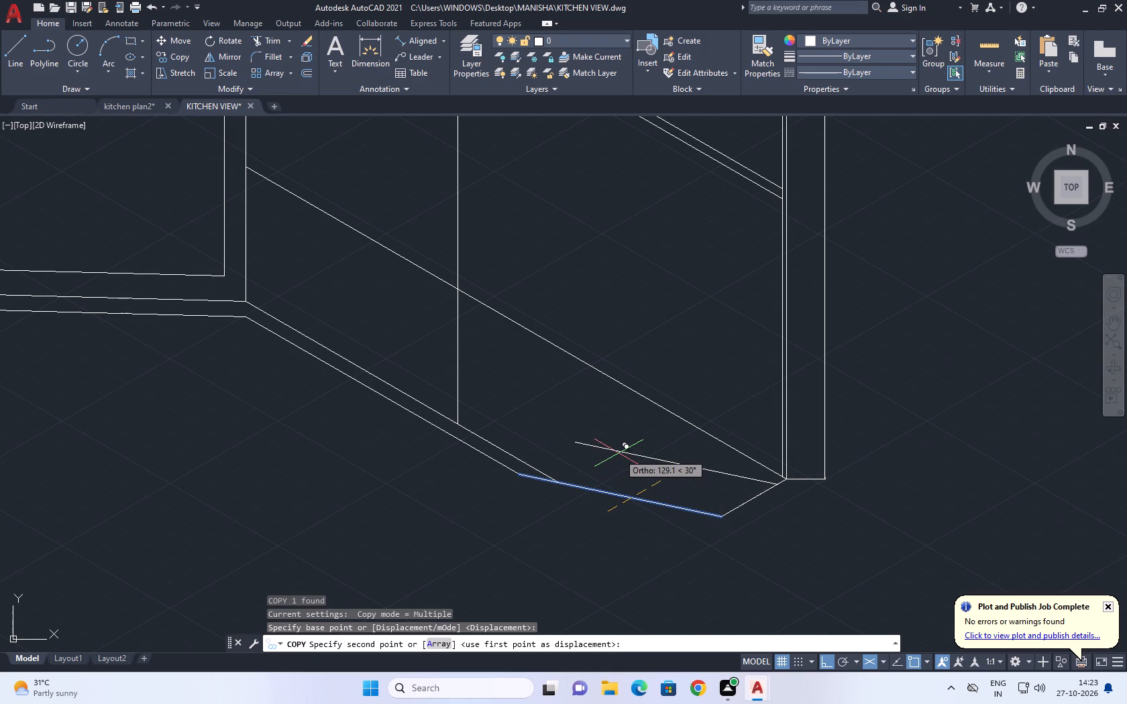
pyautogui.press('F5')
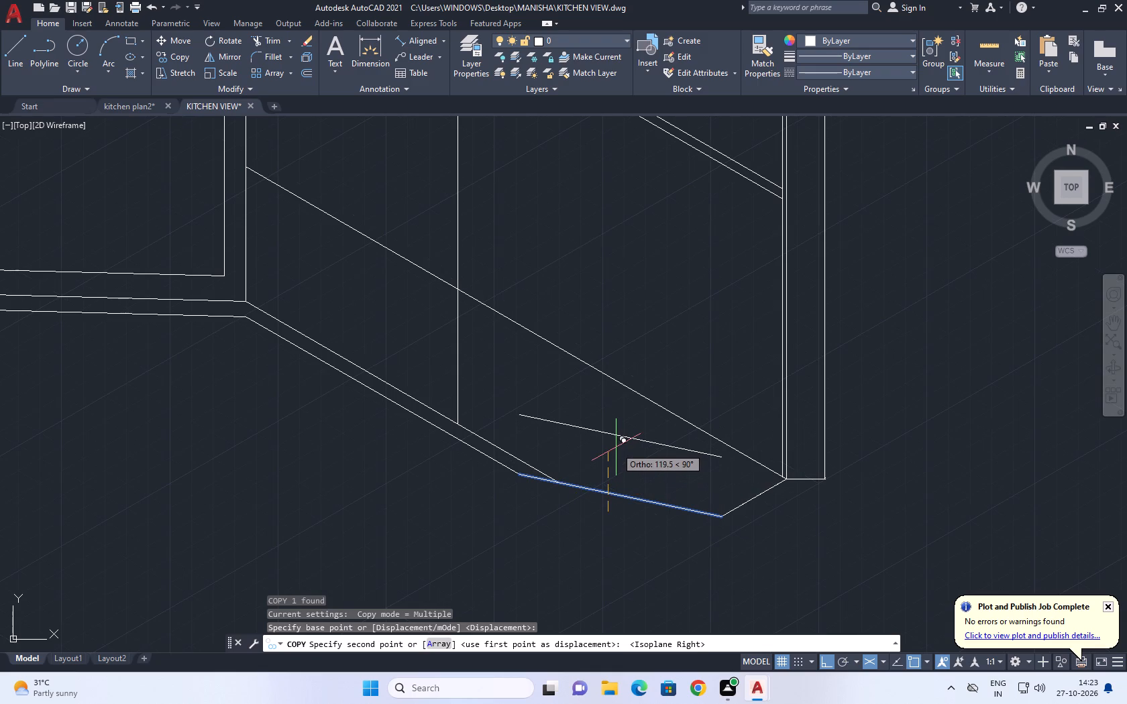
pyautogui.write('30')
pyautogui.press('Return')
pyautogui.press('Escape')
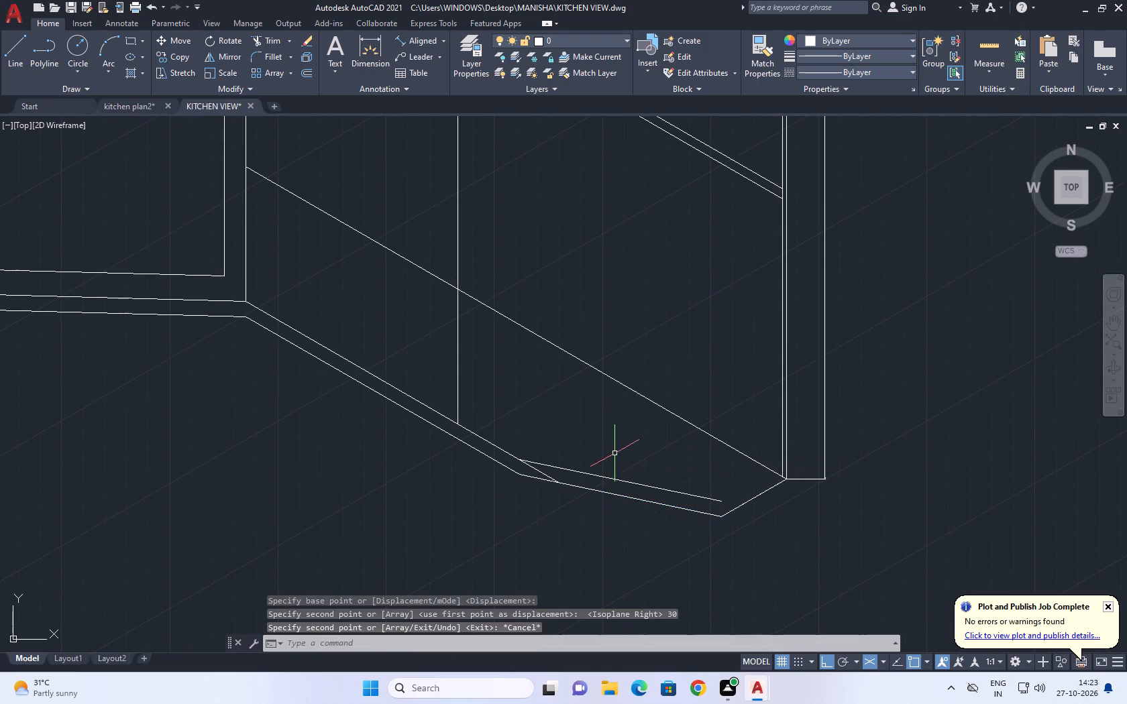
# Trim the upper base line of the right cabinet where it runs past the copied slanted line.
pyautogui.moveTo(598, 496); pyautogui.dragTo(625, 538, button='middle')
pyautogui.press('r')
pyautogui.press('Escape')
pyautogui.press('t')
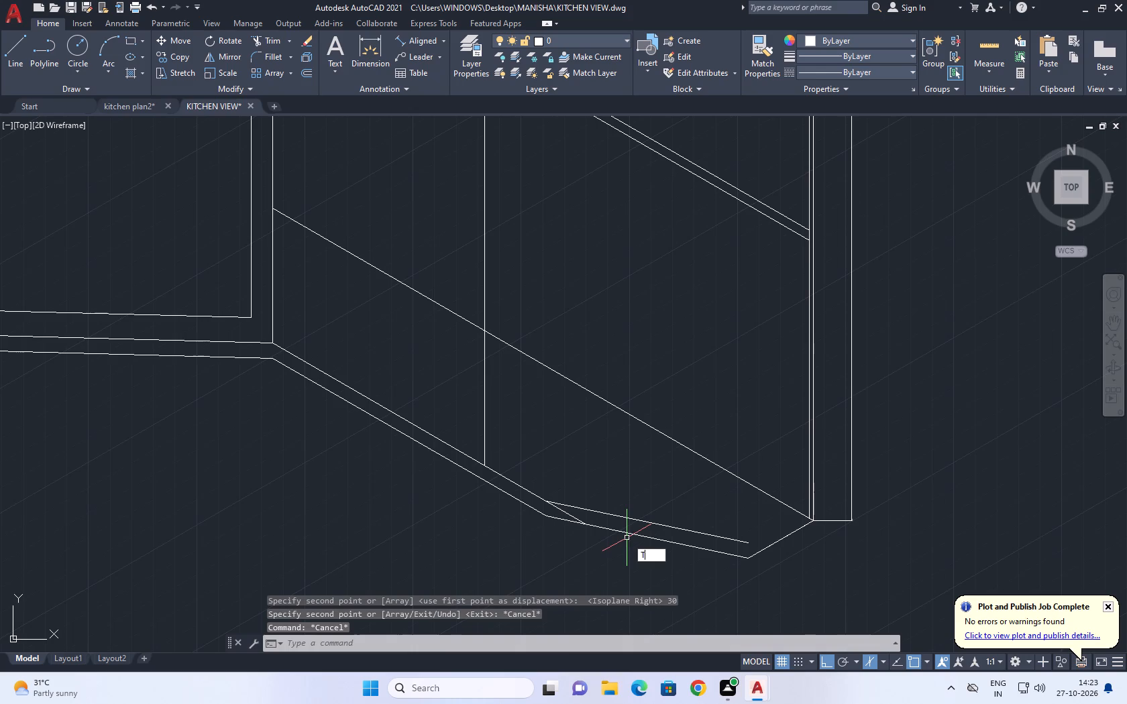
pyautogui.press('r')
pyautogui.press('space')
pyautogui.scroll(2, 588, 559)
pyautogui.click(579, 477)
pyautogui.click(525, 473)
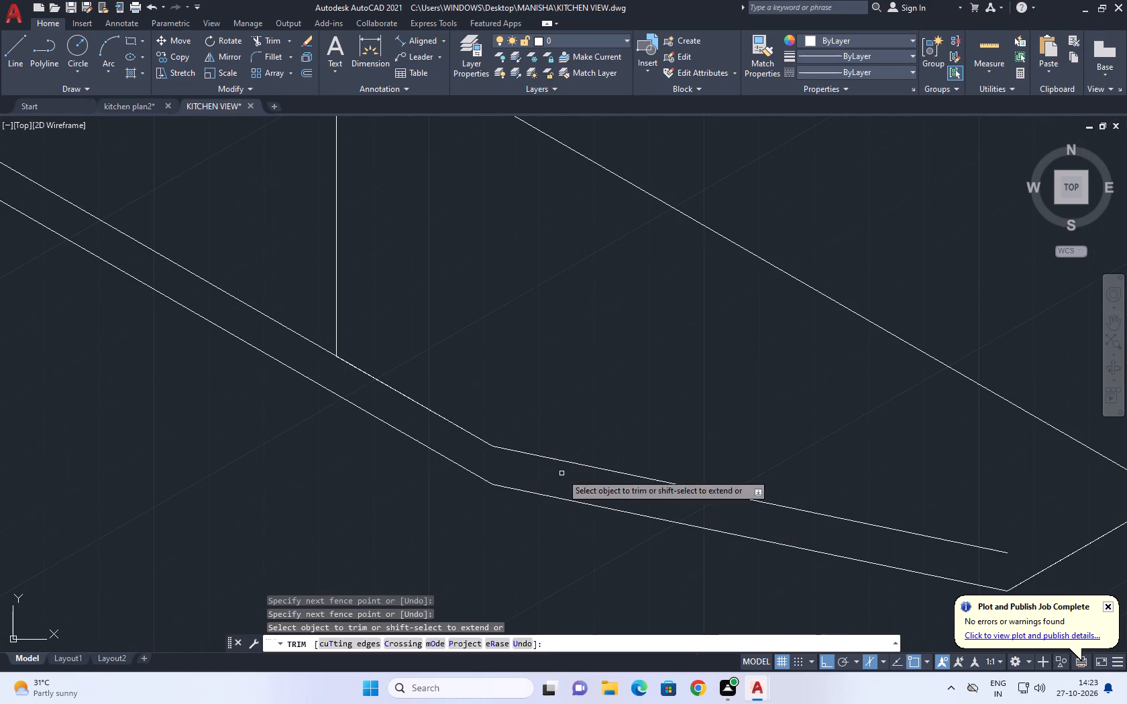
pyautogui.press('Escape')
# Copy the short end edge lines at the right base cabinet's outer corner 30 units inward along the cabinet front direction.
pyautogui.scroll(-2, 567, 475)
pyautogui.moveTo(743, 521); pyautogui.dragTo(652, 540, button='middle')
pyautogui.click(686, 526)
pyautogui.click(680, 515)
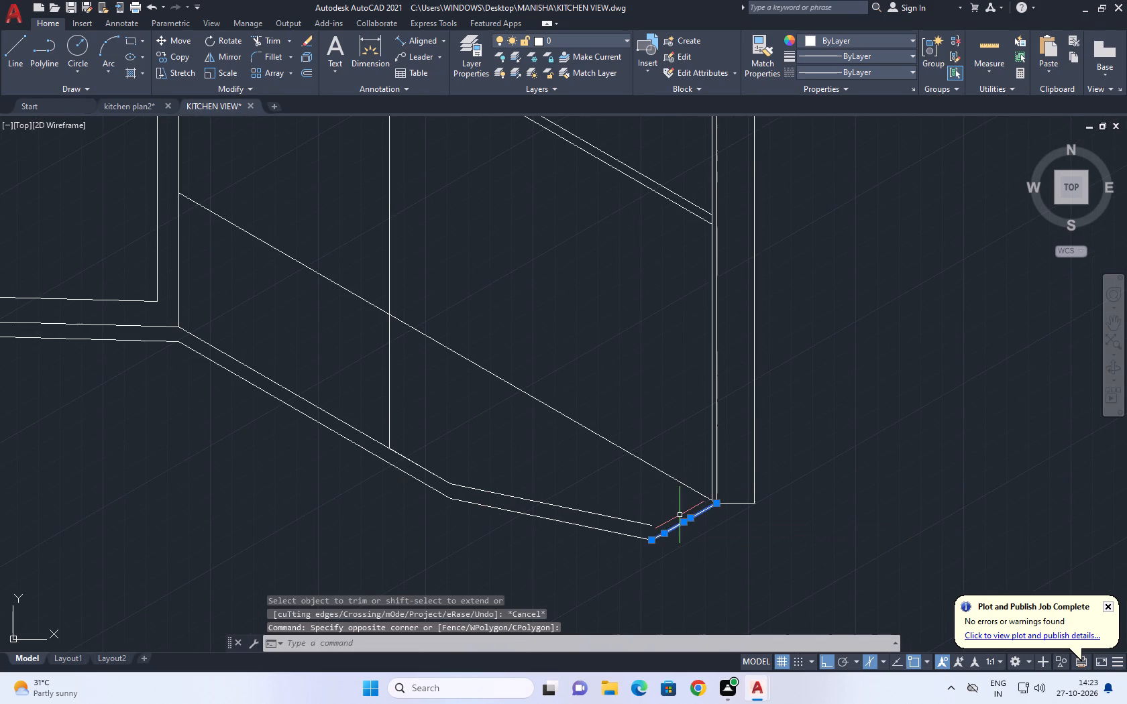
pyautogui.write('CO')
pyautogui.press('space')
pyautogui.click(680, 517)
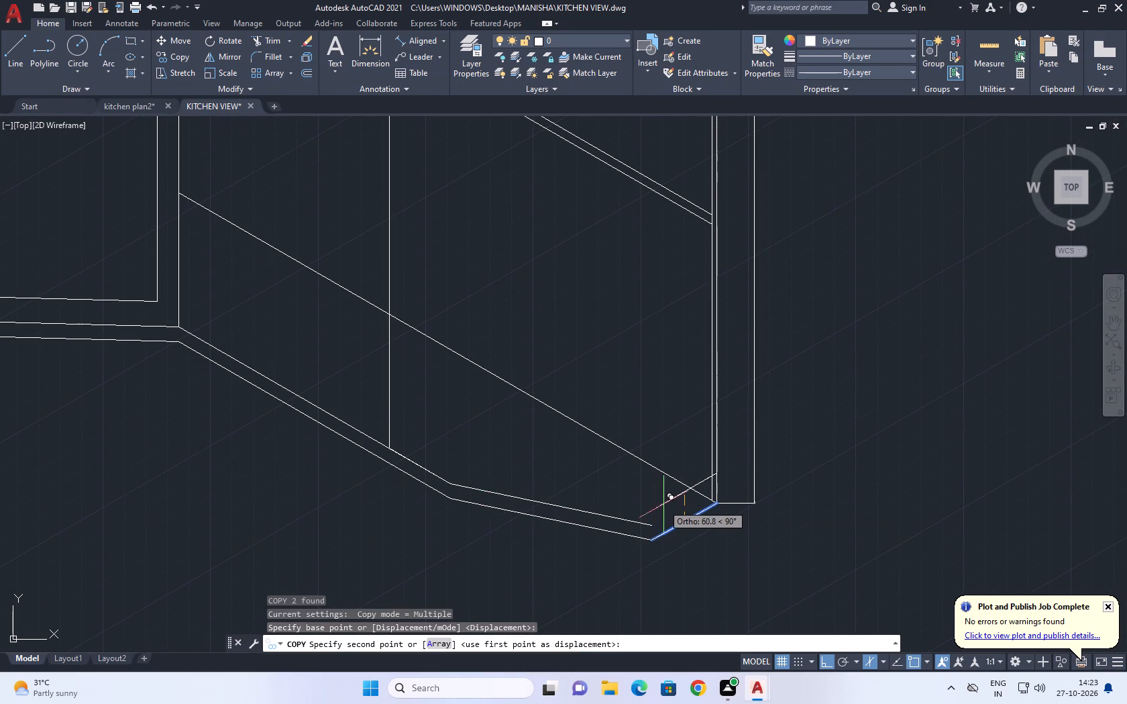
pyautogui.press('F5')
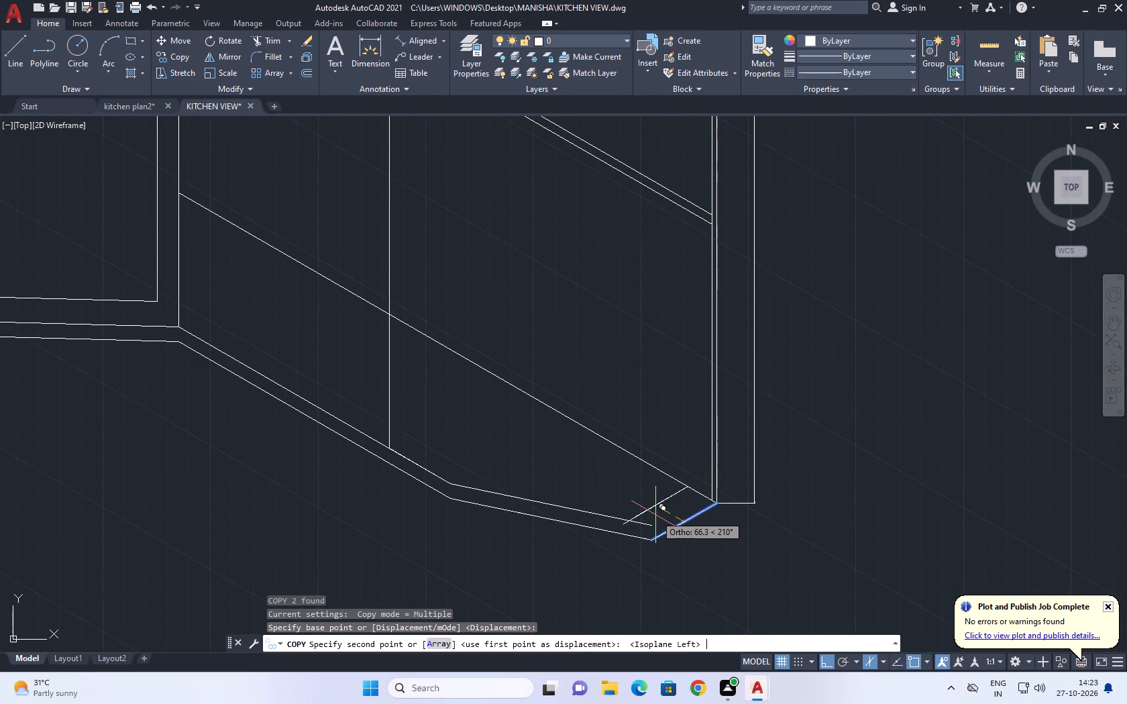
pyautogui.write('30')
pyautogui.press('Return')
pyautogui.press('Escape')
# Trim the copied end edge where it projects beyond the upper slanted line.
pyautogui.scroll(1, 727, 602)
pyautogui.press('t')
pyautogui.press('r')
pyautogui.press('space')
pyautogui.scroll(3, 584, 490)
pyautogui.click(669, 508)
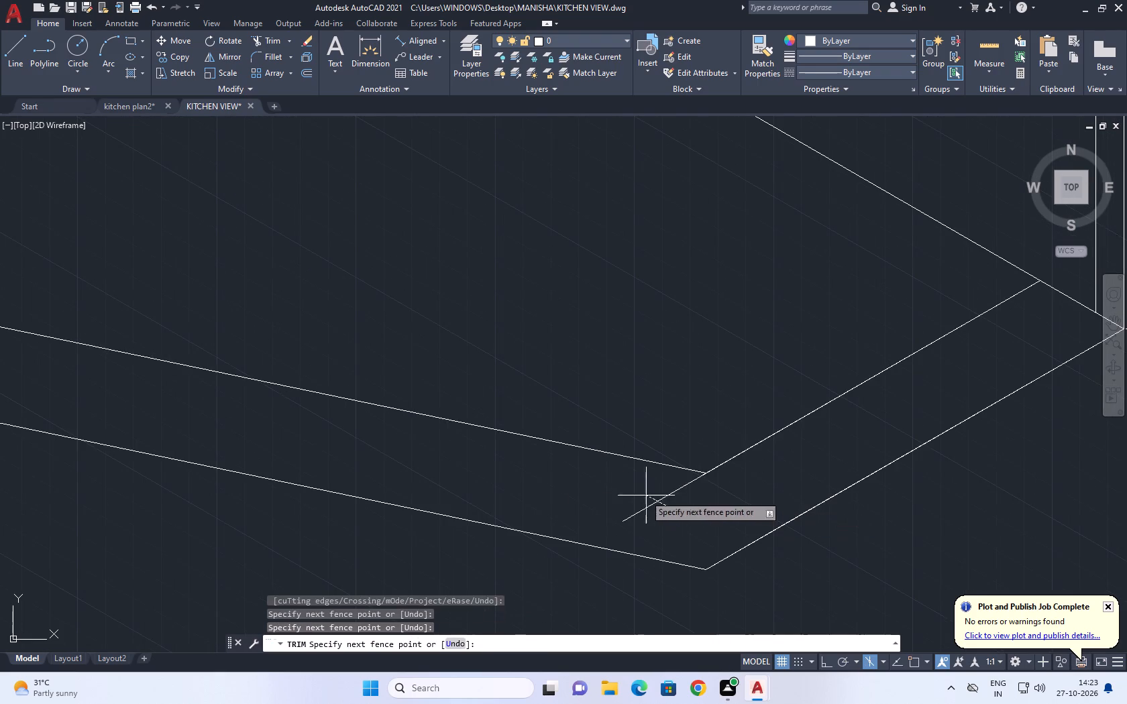
pyautogui.click(623, 489)
pyautogui.press('Escape')
# Stretch the remaining overhanging end of the copied end edge back to the upper slanted line's corner.
pyautogui.scroll(-5, 690, 467)
pyautogui.scroll(10, 695, 466)
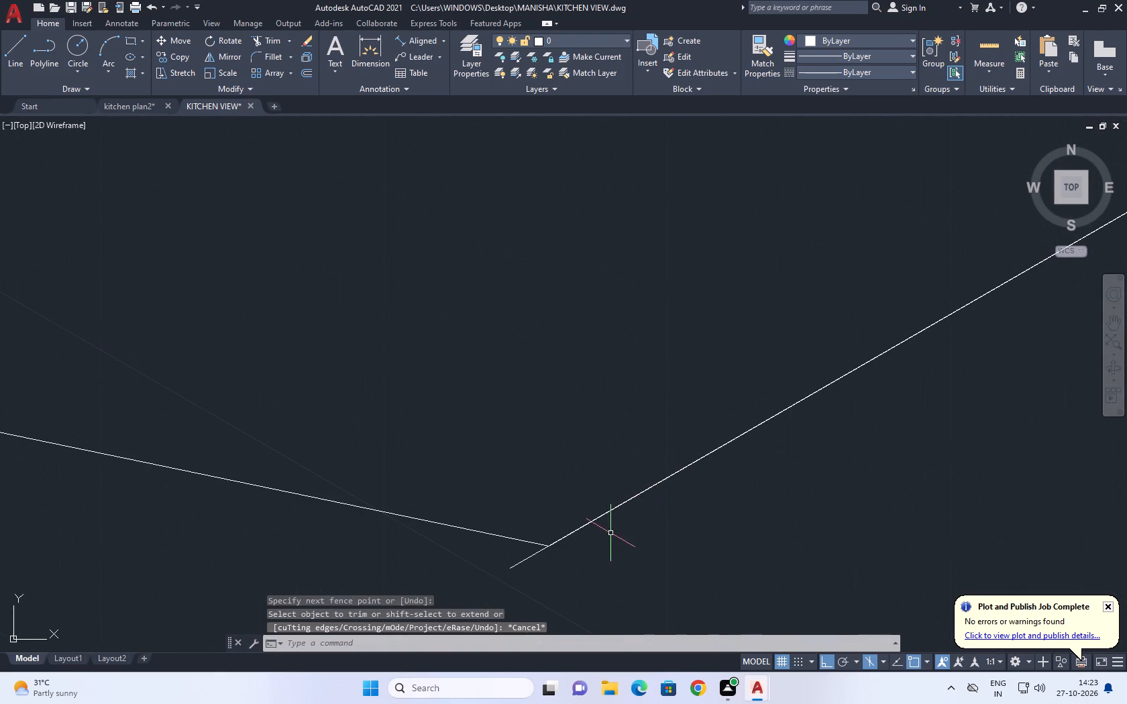
pyautogui.moveTo(609, 536); pyautogui.dragTo(599, 522)
pyautogui.click(576, 489)
pyautogui.click(508, 569)
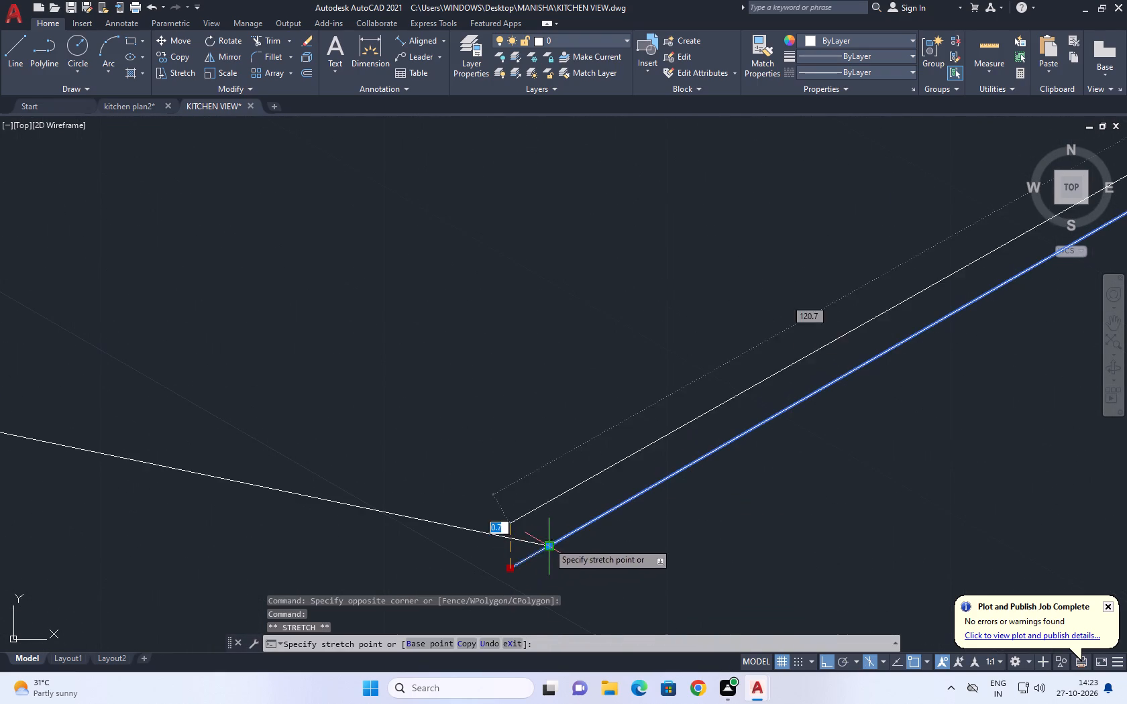
pyautogui.click(548, 542)
pyautogui.press('Escape')
# Copy the upper slanted line at the right base cabinet's foot 10 units vertically upward.
pyautogui.scroll(-6, 645, 485)
pyautogui.scroll(-5, 714, 429)
pyautogui.moveTo(714, 425); pyautogui.dragTo(737, 526, button='middle')
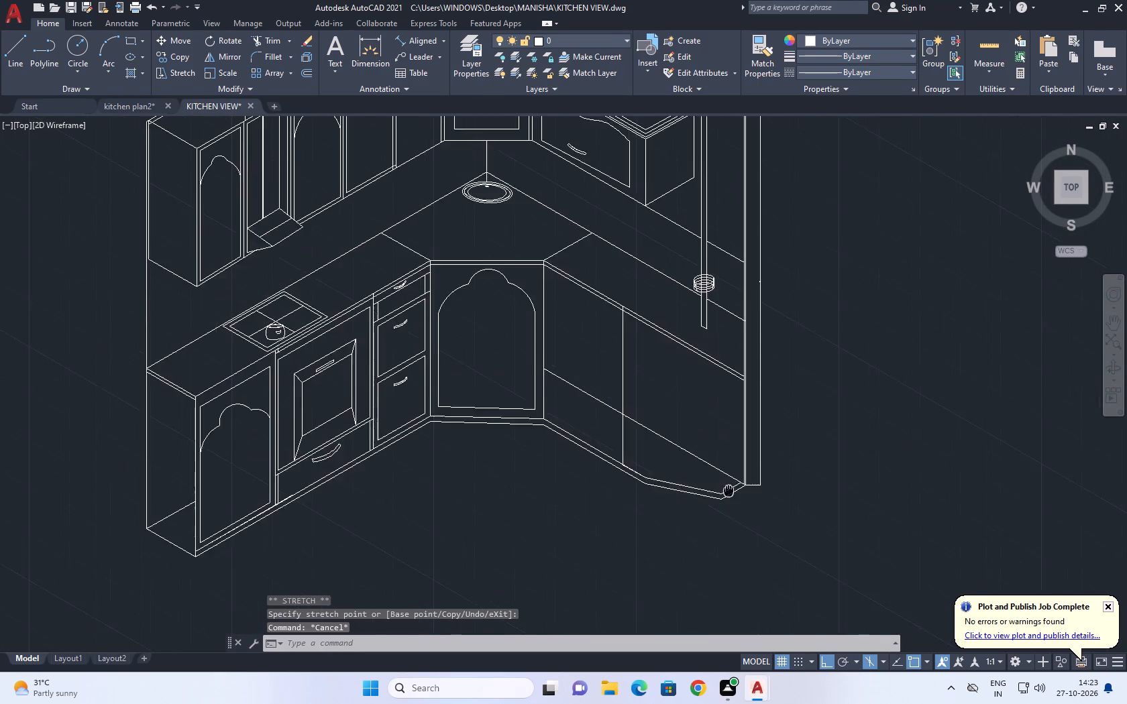
pyautogui.moveTo(737, 526); pyautogui.dragTo(742, 556, button='middle')
pyautogui.middleClick(742, 556)
pyautogui.moveTo(745, 560); pyautogui.dragTo(727, 525, button='middle')
pyautogui.scroll(2, 658, 522)
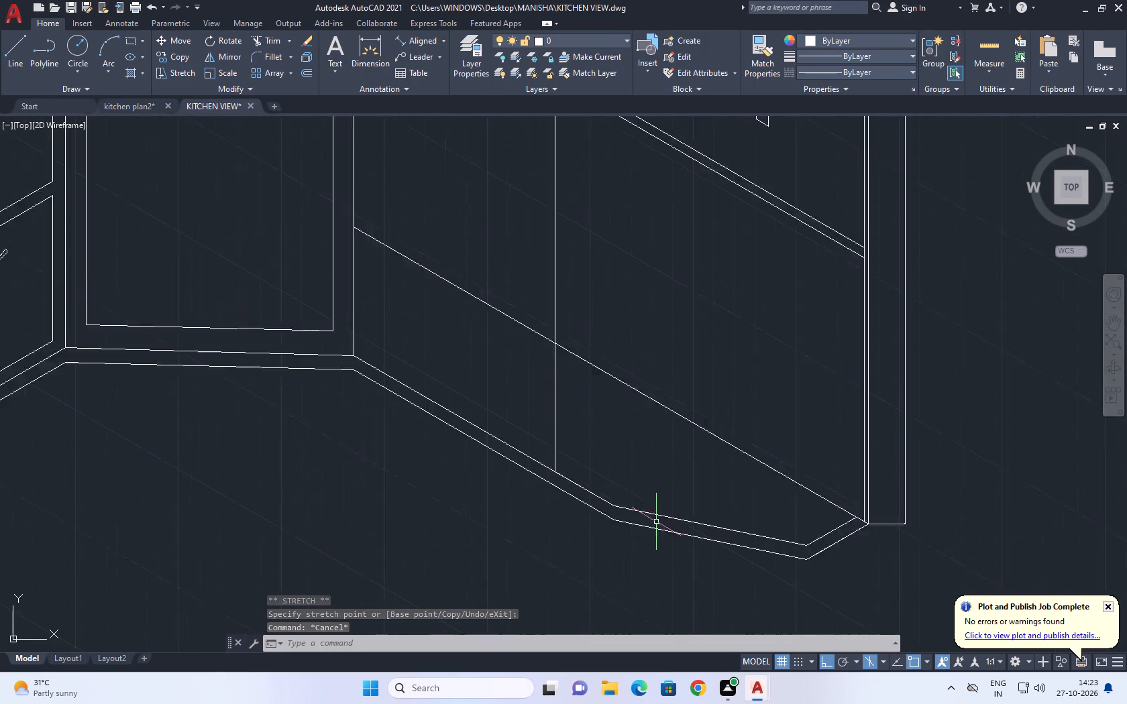
pyautogui.scroll(1, 656, 522)
pyautogui.click(639, 506)
pyautogui.moveTo(655, 506); pyautogui.dragTo(633, 520, button='middle')
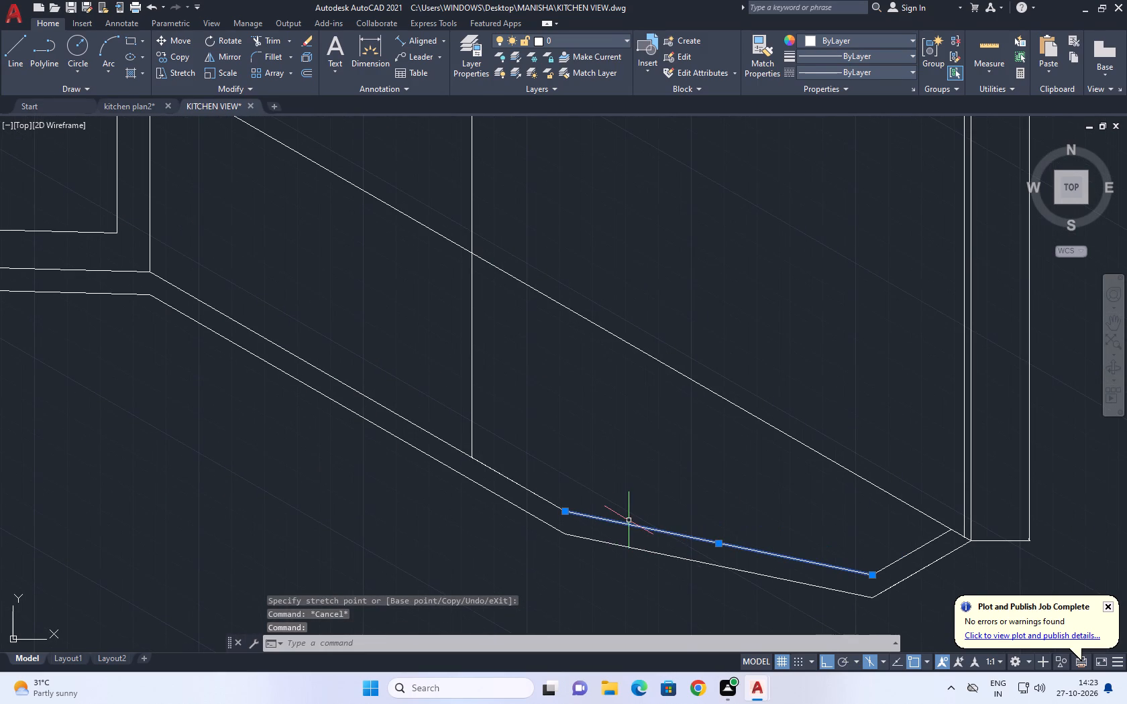
pyautogui.write('CO')
pyautogui.press('space')
pyautogui.click(629, 520)
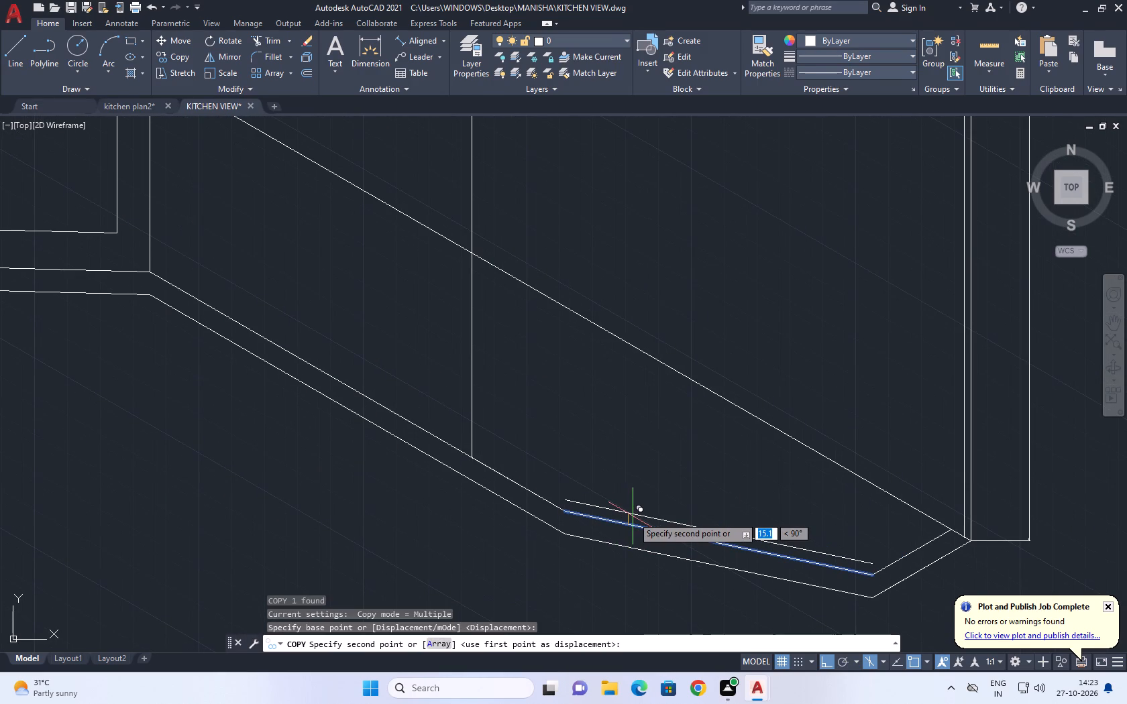
pyautogui.write('10')
pyautogui.press('Return')
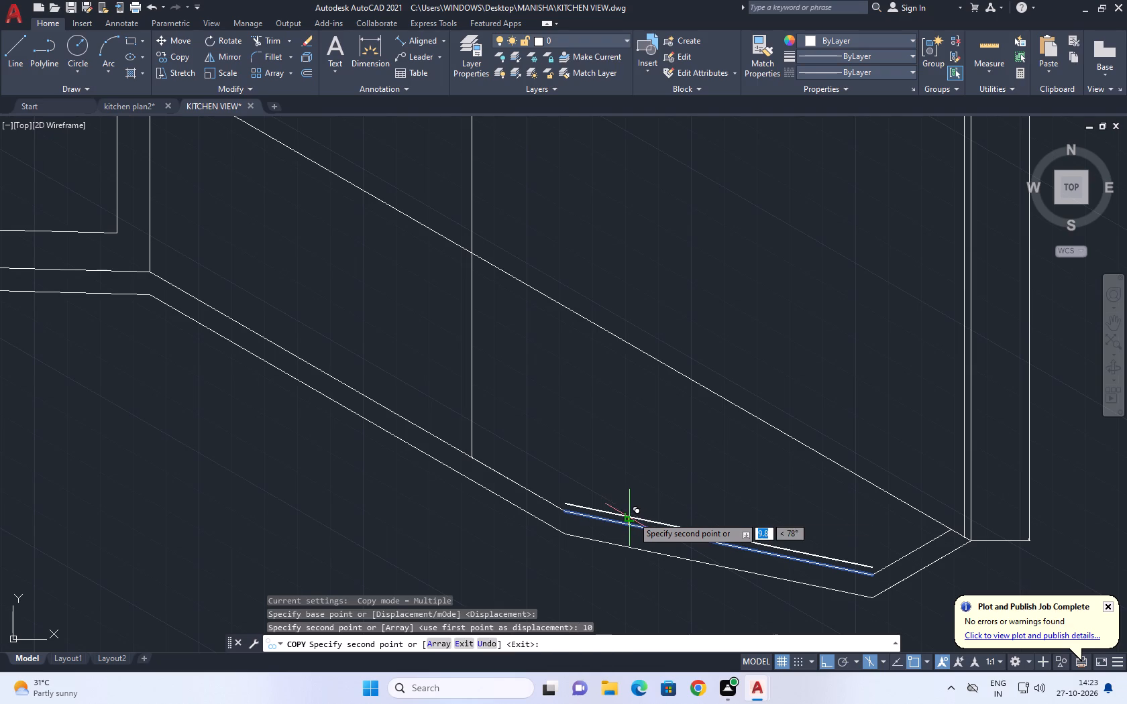
pyautogui.press('Escape')
# Copy the inner end edge at the right base cabinet's outer corner 10 units further inward.
pyautogui.click(896, 561)
pyautogui.press('c')
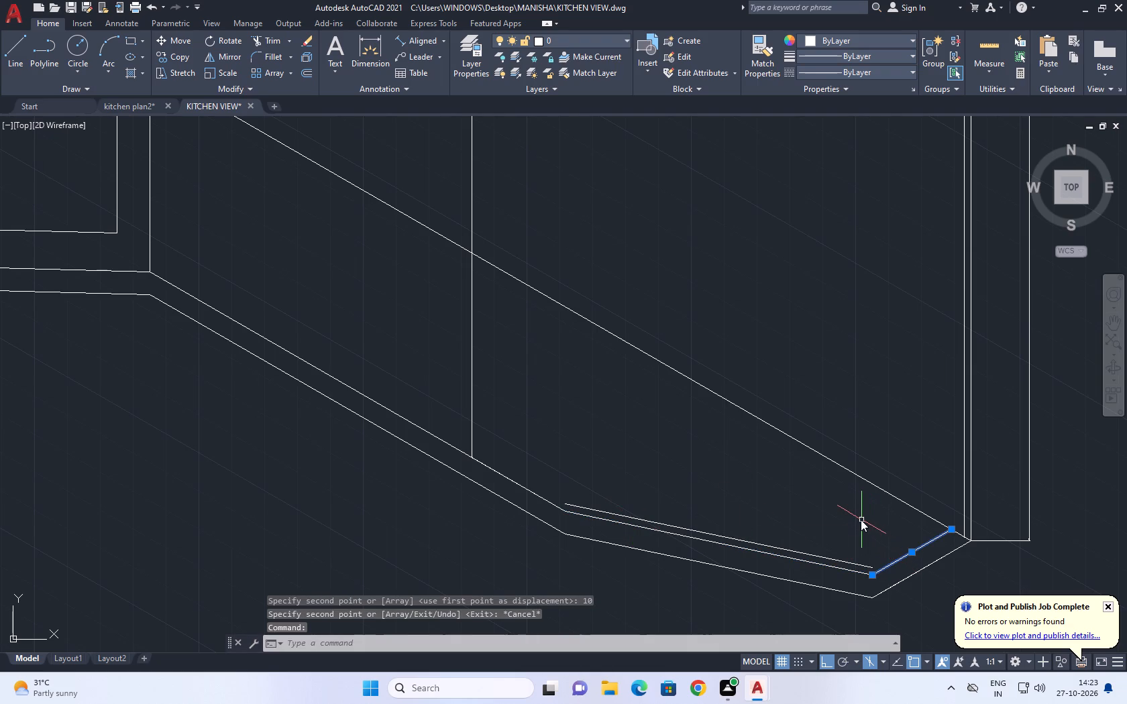
pyautogui.write('O')
pyautogui.press('space')
pyautogui.scroll(2, 868, 568)
pyautogui.click(881, 566)
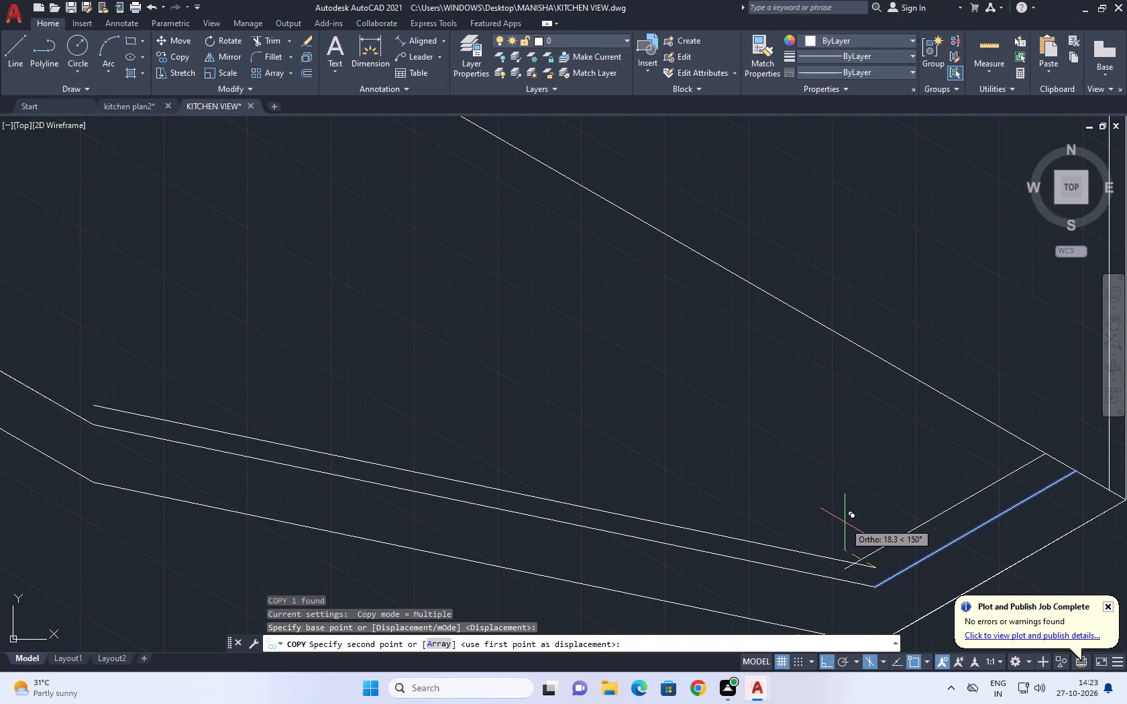
pyautogui.write('10')
pyautogui.press('Return')
pyautogui.press('Escape')
# Trim the new end edge where it projects beyond the innermost slanted line.
pyautogui.moveTo(902, 530); pyautogui.dragTo(727, 530, button='middle')
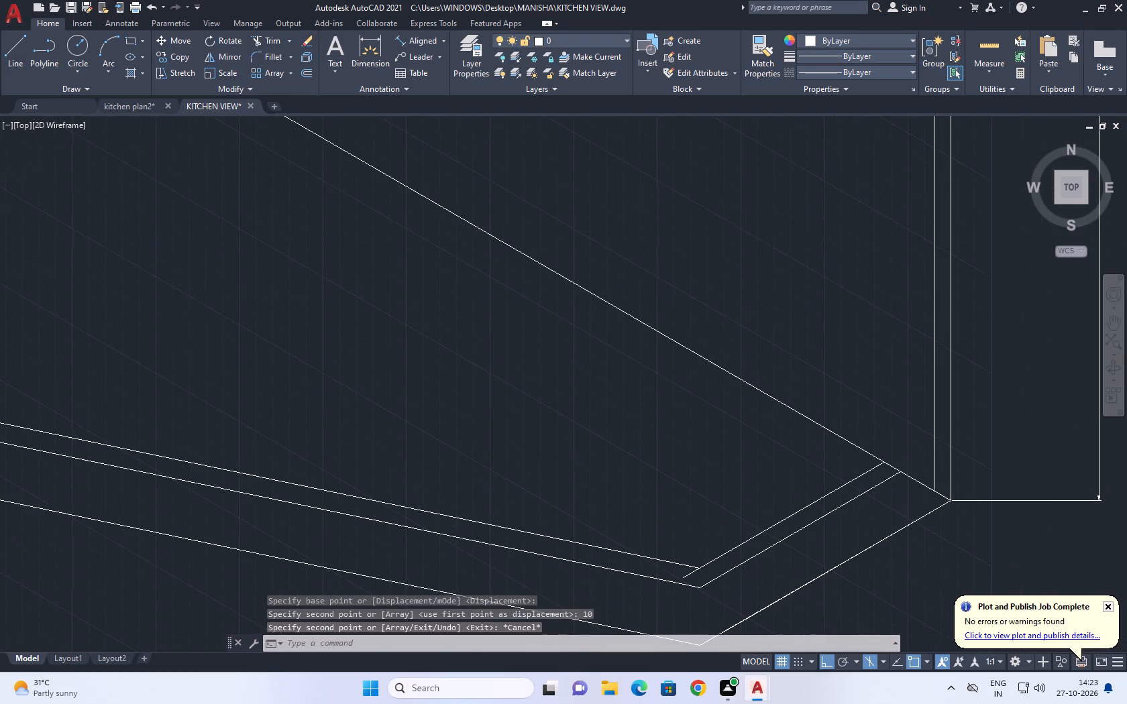
pyautogui.write('TR')
pyautogui.press('space')
pyautogui.scroll(3, 700, 581)
pyautogui.click(687, 569)
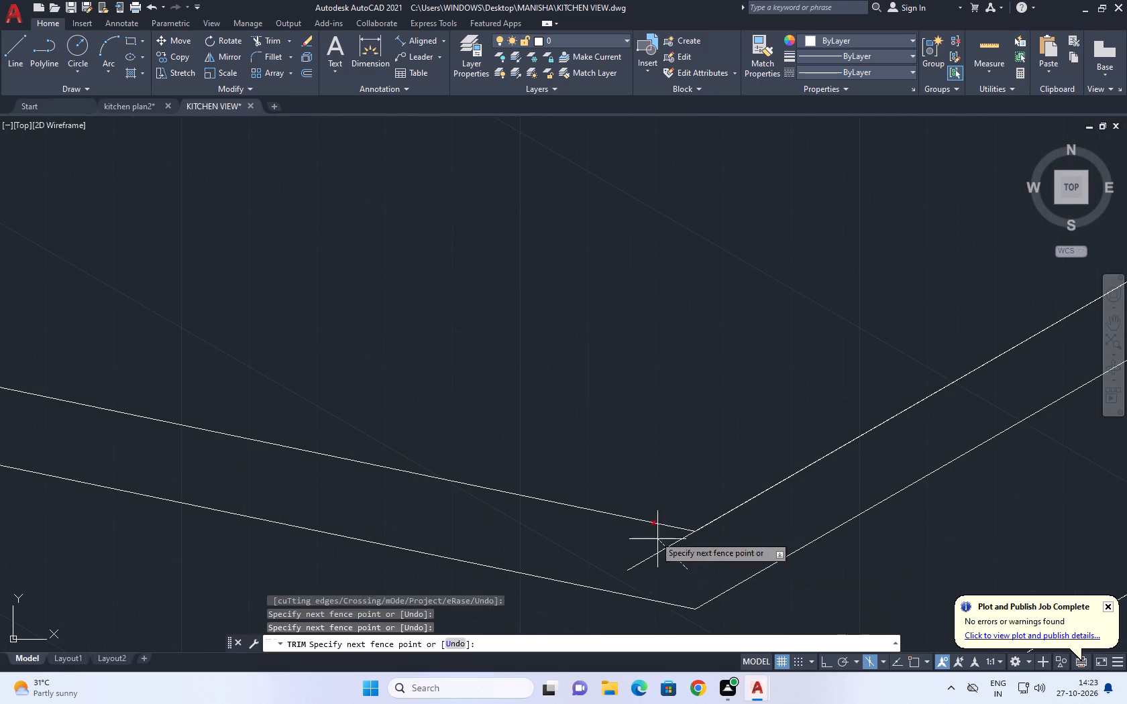
pyautogui.click(637, 520)
pyautogui.scroll(-6, 700, 542)
pyautogui.press('Escape')
# Copy the short upper base line between the divider and slanted corner 10 units inward along the 30° isometric axis.
pyautogui.moveTo(604, 526); pyautogui.dragTo(852, 526, button='middle')
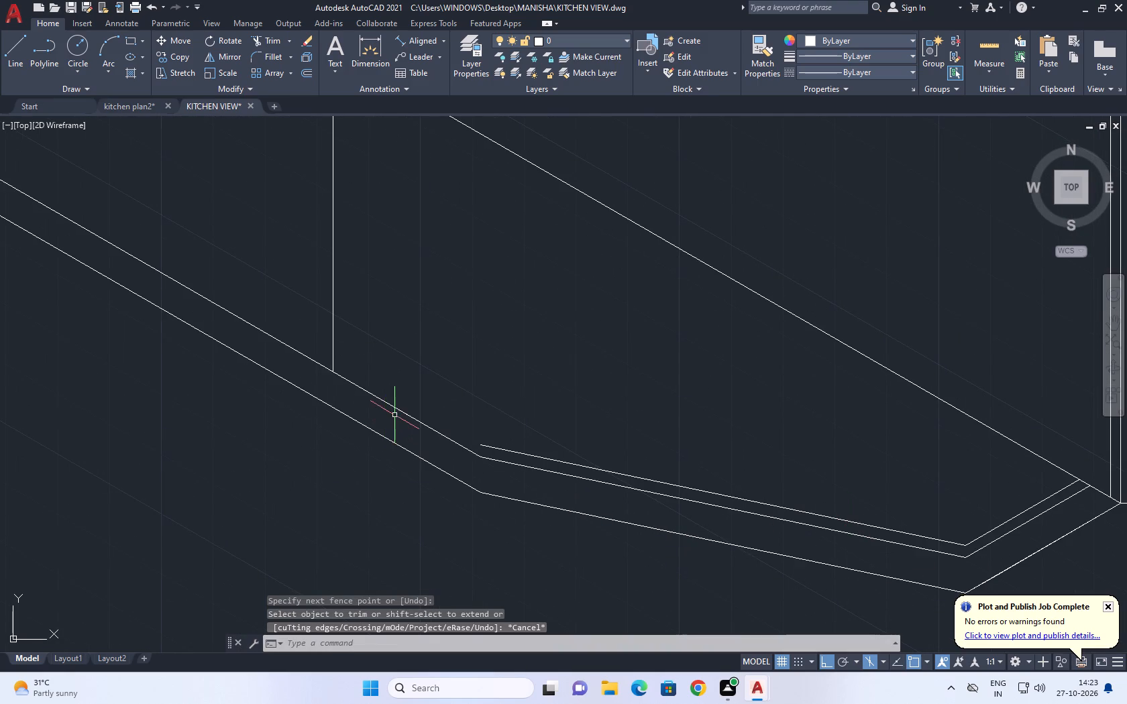
pyautogui.click(398, 410)
pyautogui.moveTo(413, 423); pyautogui.dragTo(449, 475, button='middle')
pyautogui.press('c')
pyautogui.write('O')
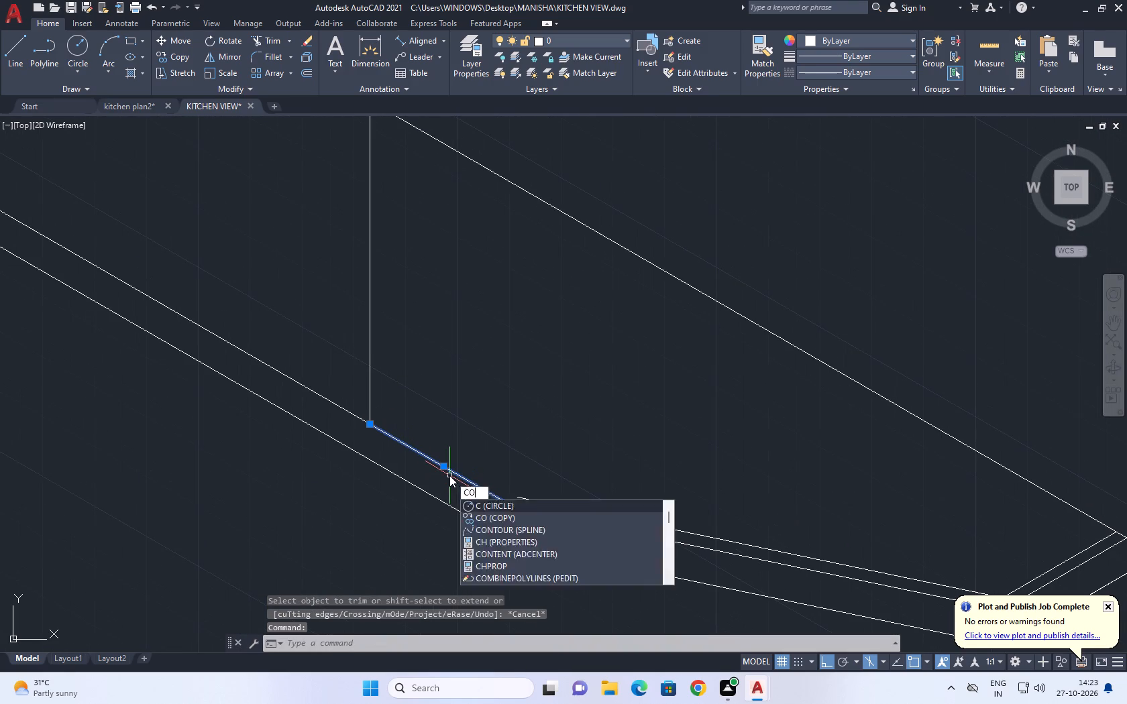
pyautogui.press('space')
pyautogui.click(450, 475)
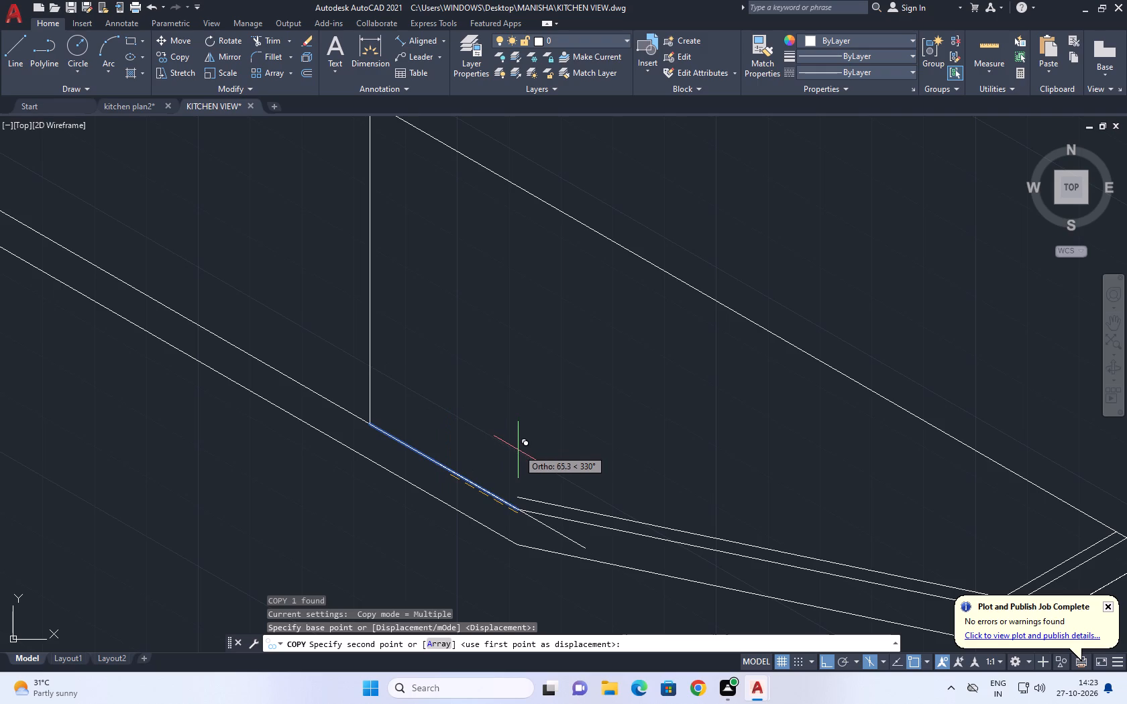
pyautogui.press('F5')
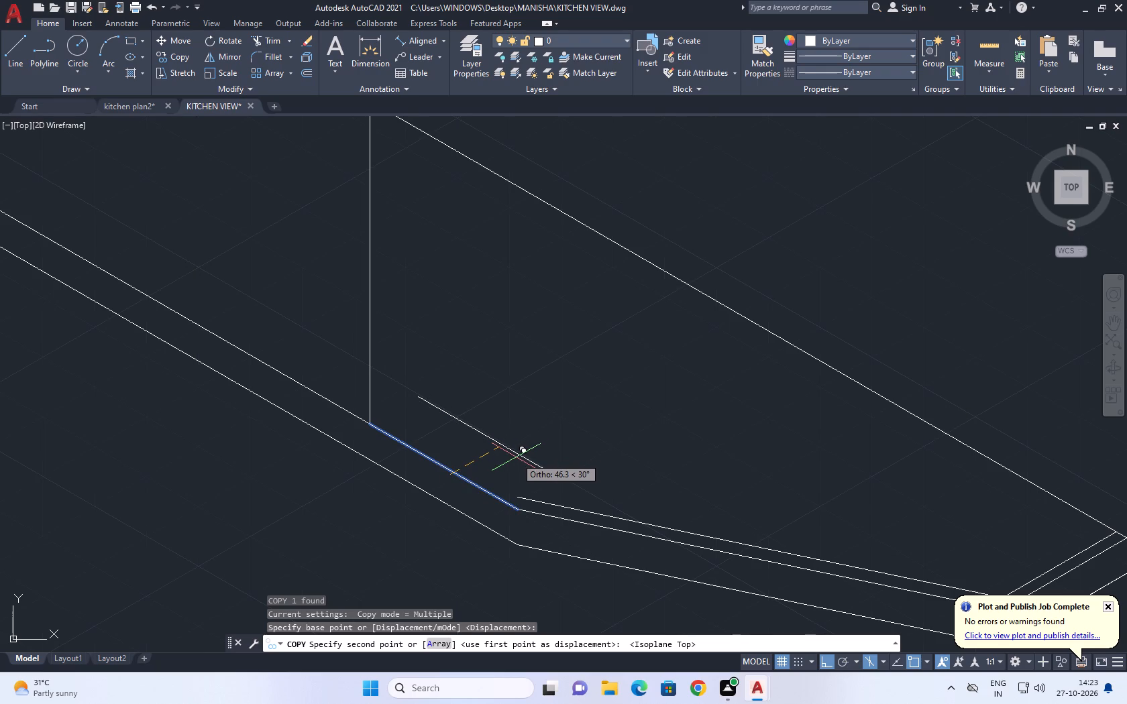
pyautogui.write('10')
pyautogui.press('Return')
pyautogui.press('Escape')
# Extend the copied short base line to the vertical divider of the right base cabinet.
pyautogui.moveTo(494, 490); pyautogui.dragTo(496, 518, button='middle')
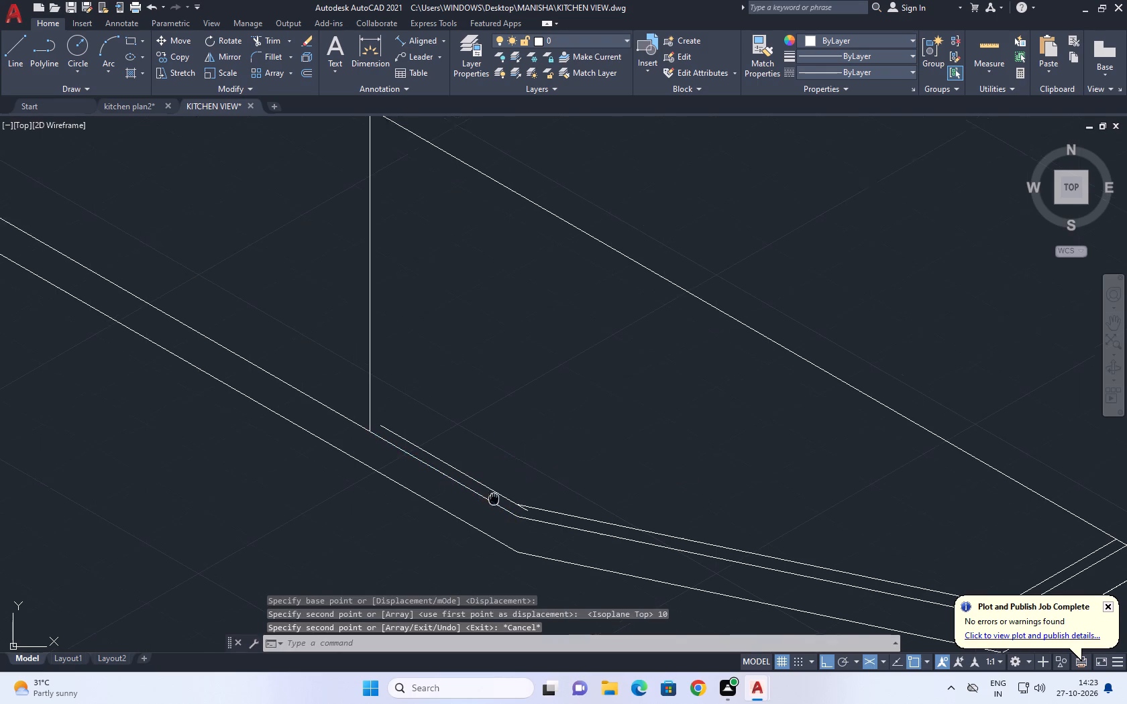
pyautogui.moveTo(496, 518); pyautogui.dragTo(505, 552, button='middle')
pyautogui.press('e')
pyautogui.press('x')
pyautogui.press('space')
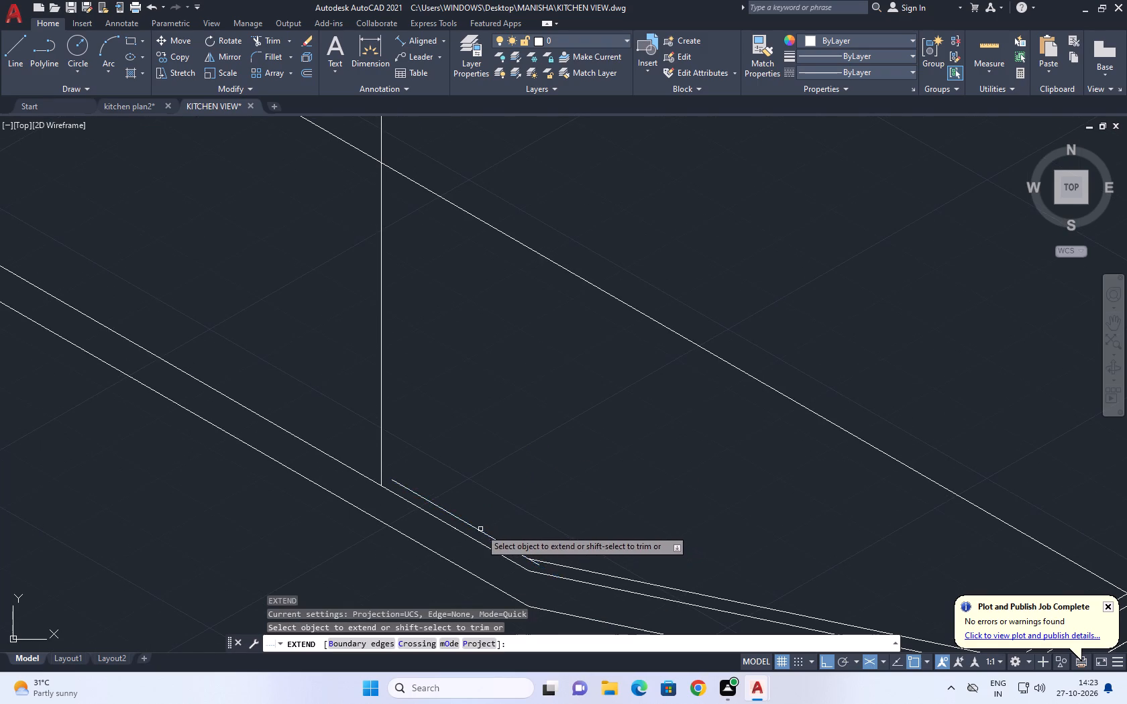
pyautogui.click(472, 526)
pyautogui.click(451, 511)
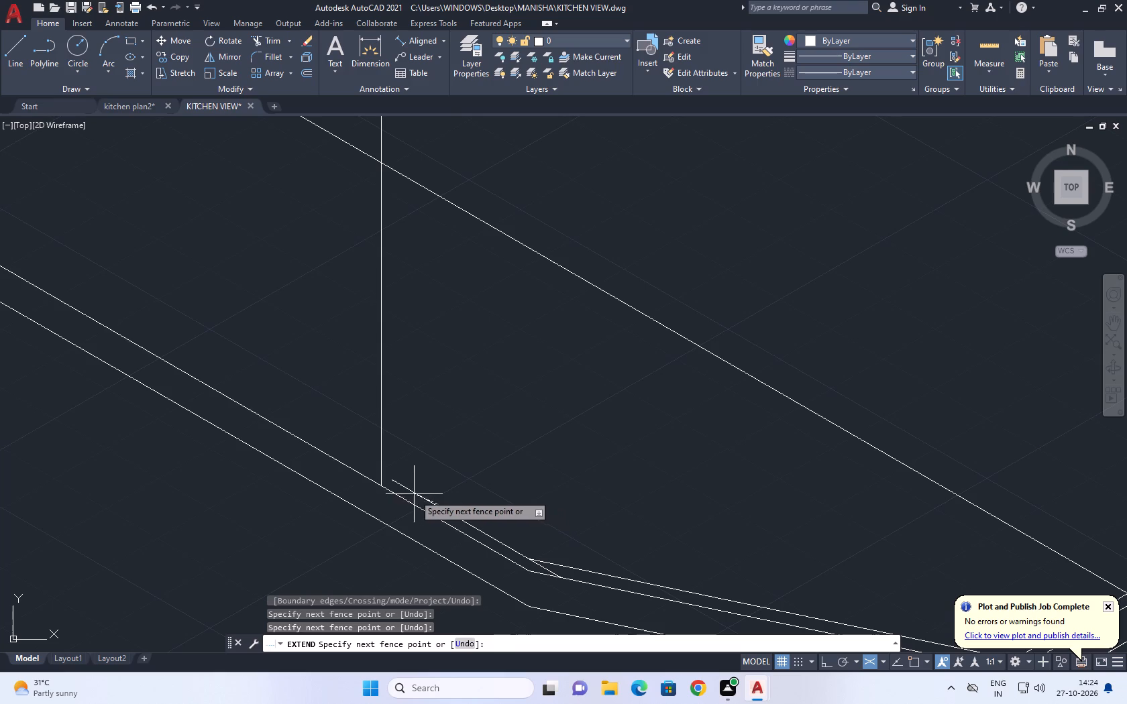
pyautogui.click(398, 486)
pyautogui.press('Escape')
# Trim the copied short base line where it runs past the innermost slanted line.
pyautogui.moveTo(470, 485); pyautogui.dragTo(470, 477, button='middle')
pyautogui.press('t')
pyautogui.press('r')
pyautogui.press('space')
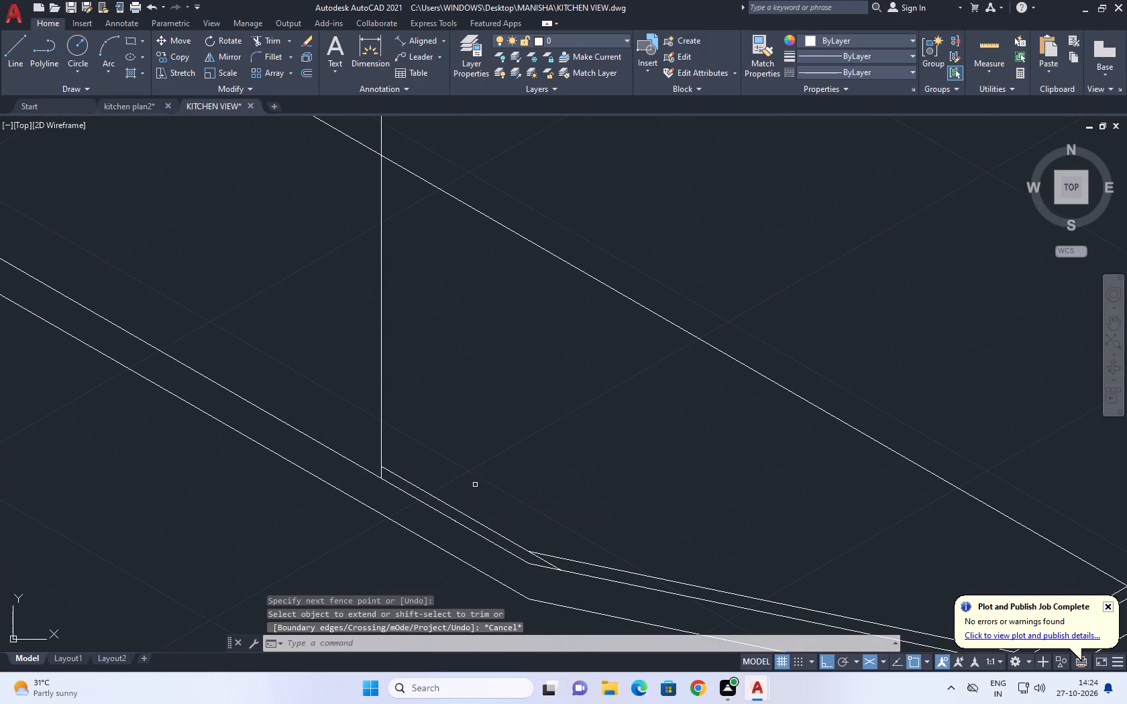
pyautogui.scroll(2, 573, 562)
pyautogui.click(532, 568)
pyautogui.moveTo(484, 549); pyautogui.dragTo(476, 548)
pyautogui.click(470, 549)
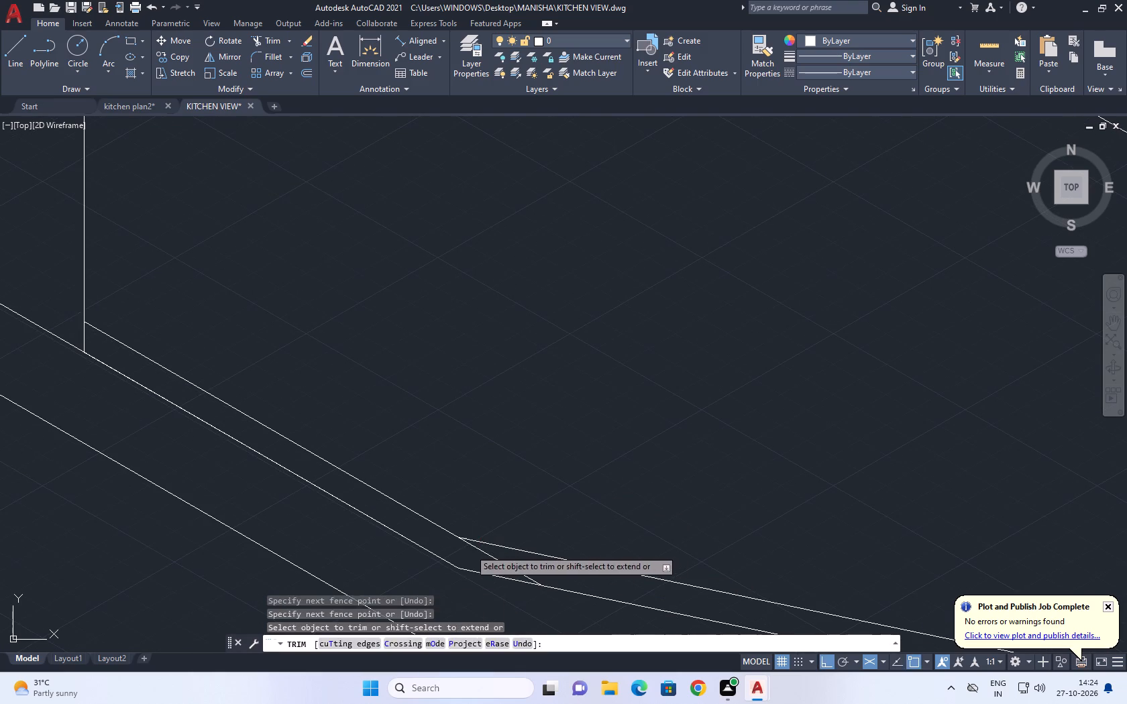
pyautogui.click(482, 550)
pyautogui.press('Escape')
# Copy the vertical divider of the right base cabinet 10 units along the front toward the slanted end.
pyautogui.scroll(-4, 517, 505)
pyautogui.moveTo(586, 487); pyautogui.dragTo(633, 476, button='middle')
pyautogui.scroll(-1, 629, 477)
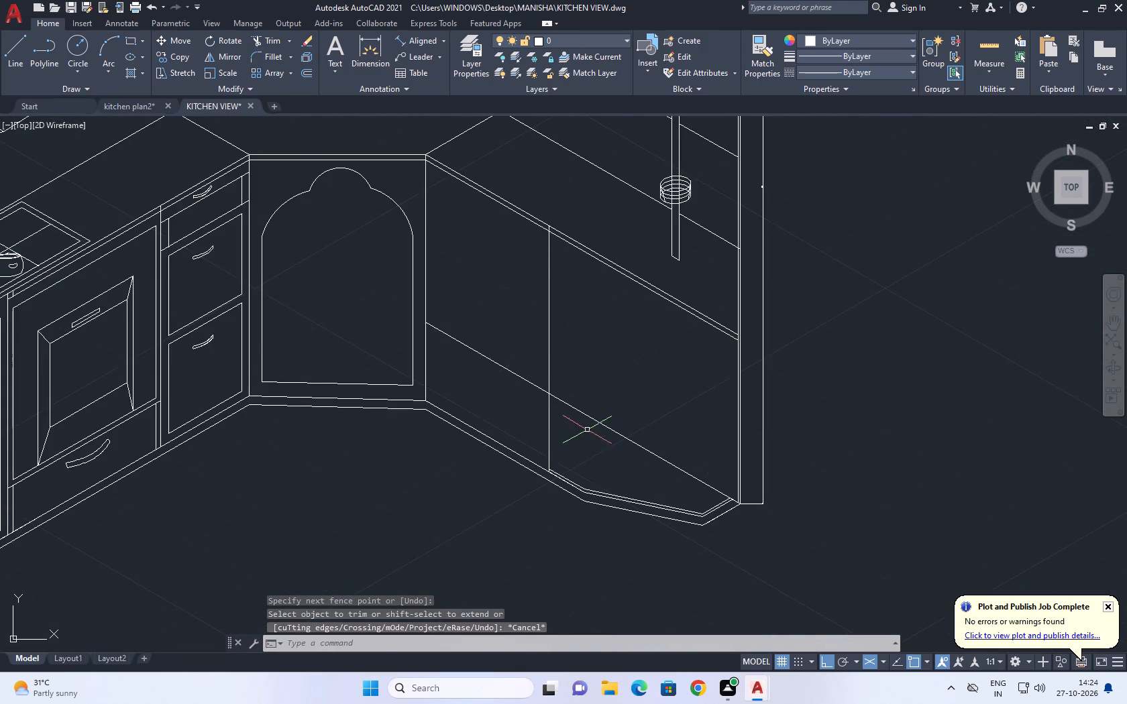
pyautogui.scroll(1, 583, 429)
pyautogui.moveTo(568, 435); pyautogui.dragTo(553, 434)
pyautogui.moveTo(511, 417); pyautogui.dragTo(494, 410)
pyautogui.press('c')
pyautogui.write('O')
pyautogui.press('space')
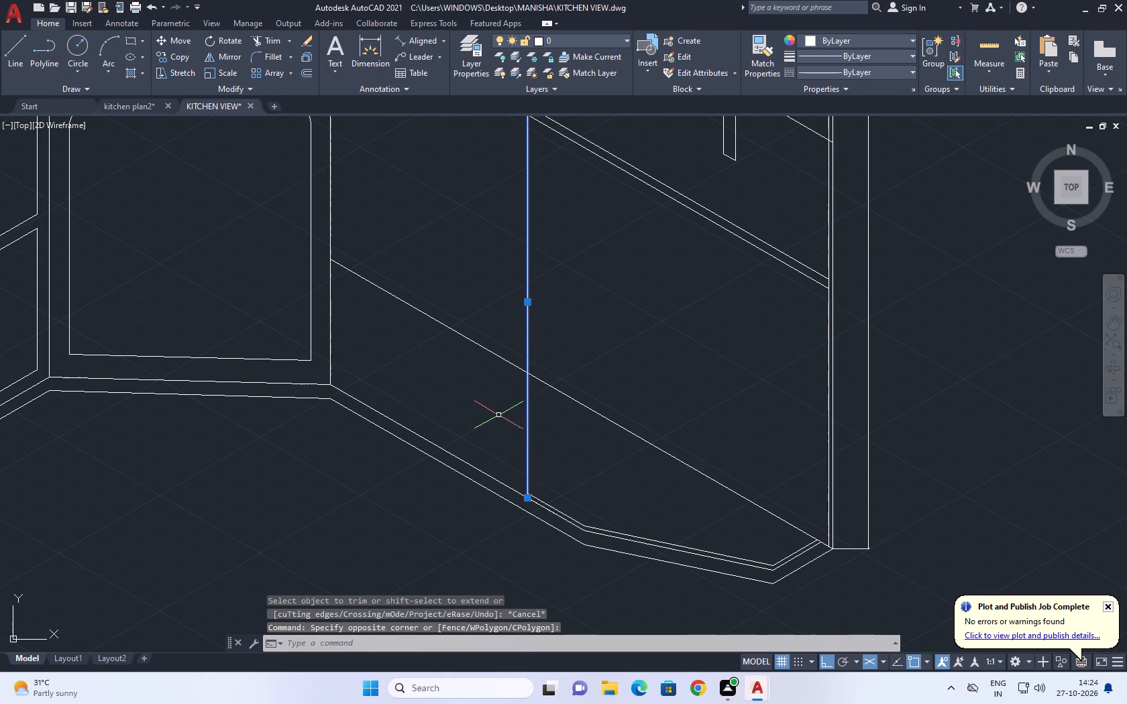
pyautogui.click(537, 449)
pyautogui.write('10')
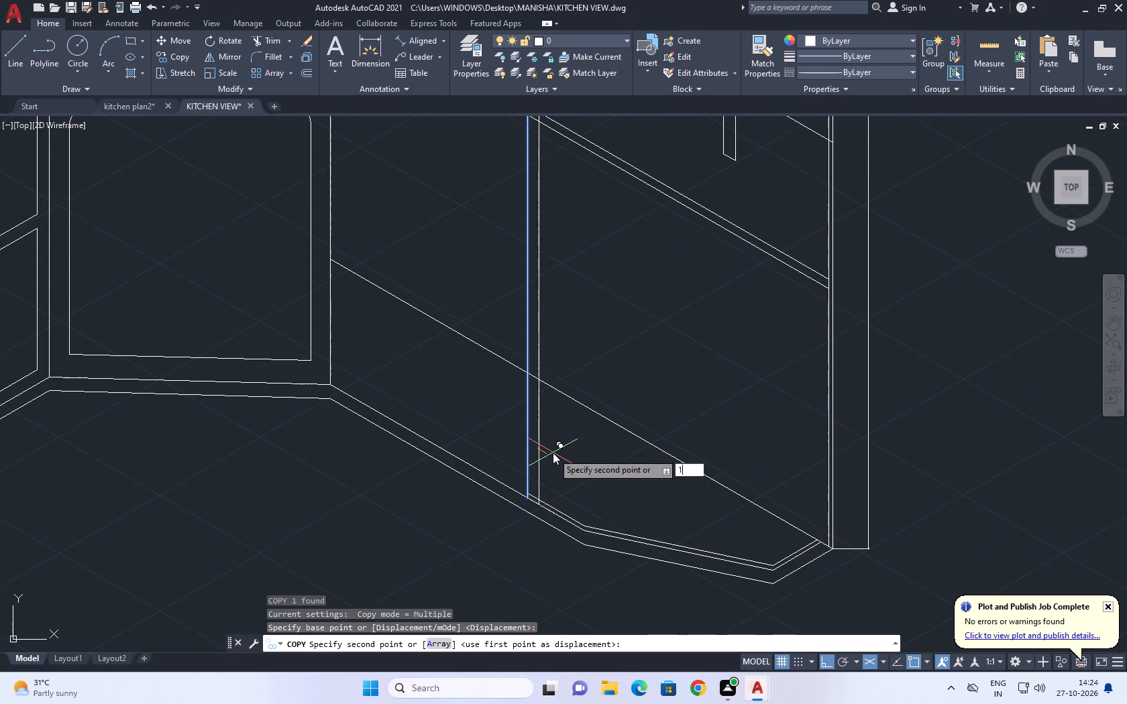
pyautogui.press('Return')
pyautogui.press('Escape')
# Trim the overlapping line ends at the foot of the doubled divider where it meets the inner base line.
pyautogui.write('TR')
pyautogui.press('space')
pyautogui.scroll(4, 531, 487)
pyautogui.click(524, 546)
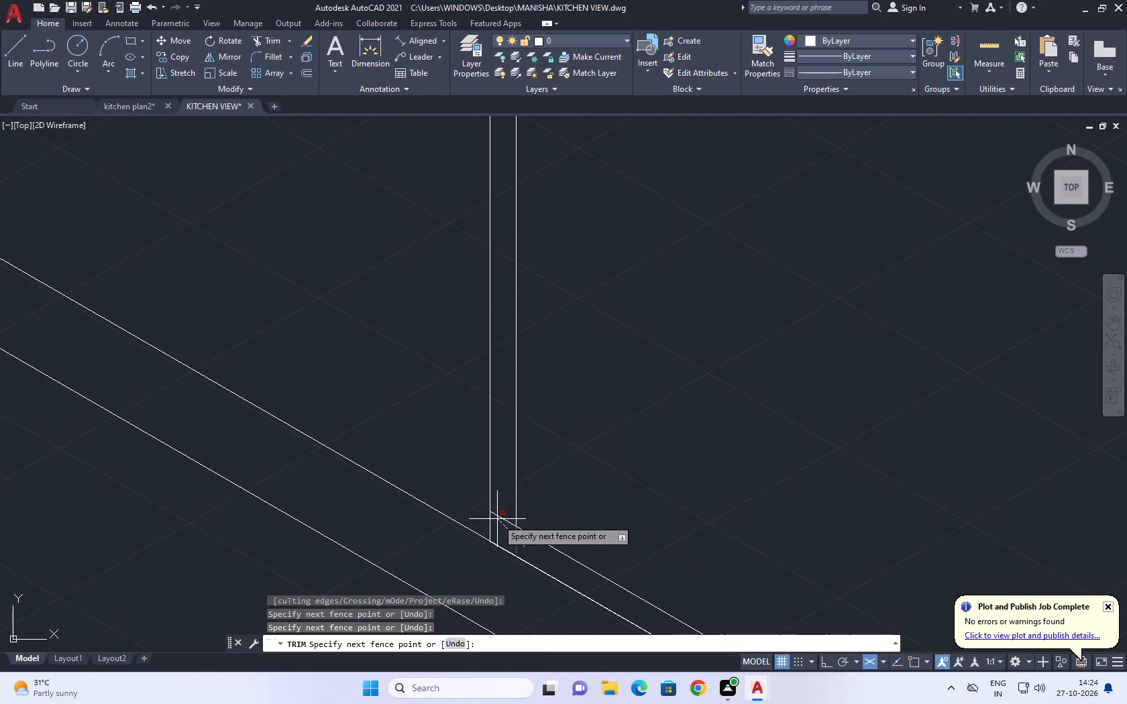
pyautogui.click(500, 510)
pyautogui.scroll(-4, 548, 450)
pyautogui.press('Escape')
pyautogui.scroll(-5, 579, 434)
pyautogui.scroll(2, 561, 398)
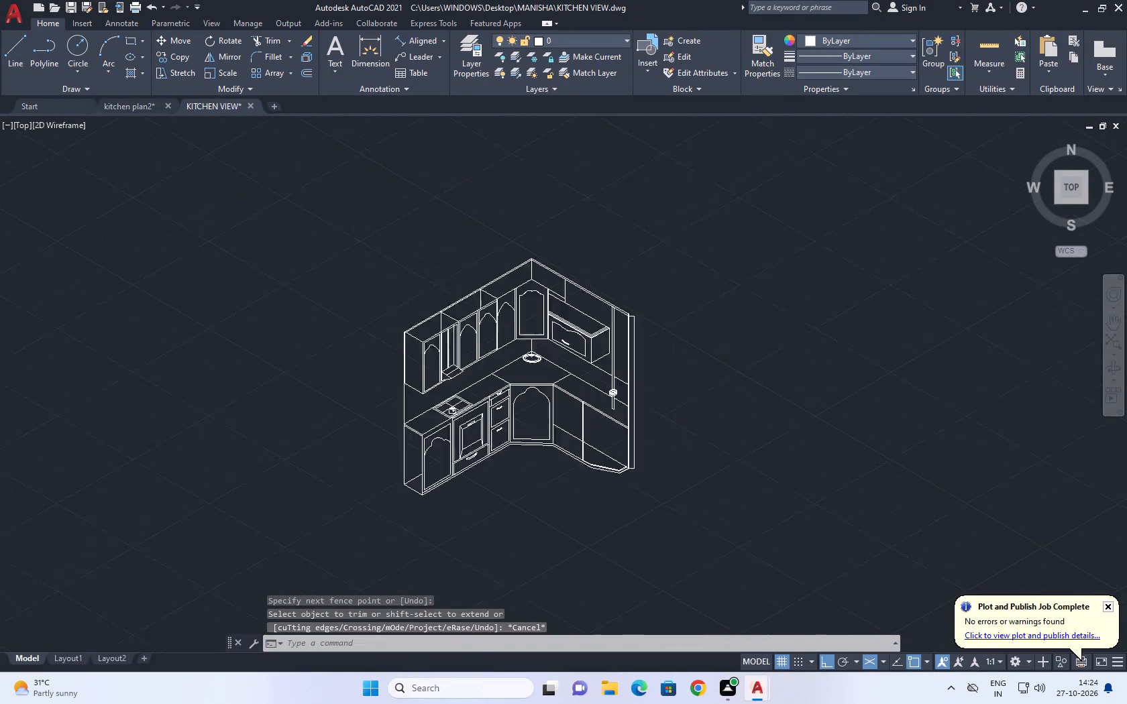
# Draw the angled countertop end: a short isometric line from the wall corner, joined by a slanted line to the front edge.
pyautogui.scroll(1, 561, 398)
pyautogui.moveTo(651, 435); pyautogui.dragTo(636, 447, button='middle')
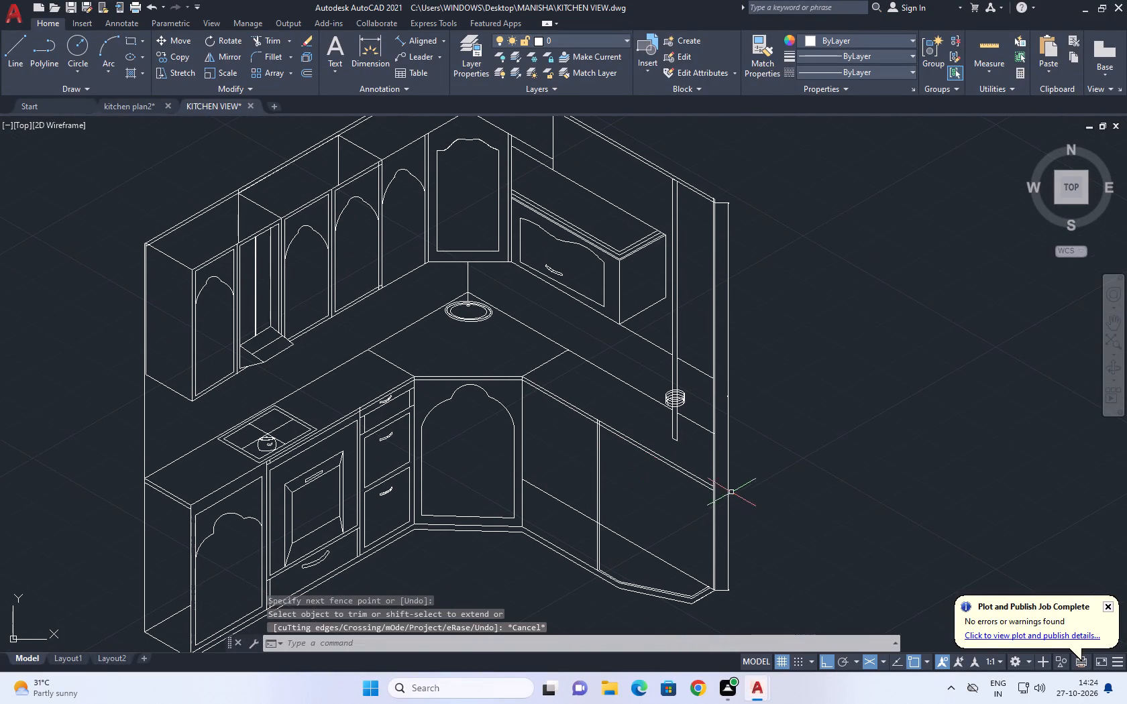
pyautogui.scroll(1, 700, 485)
pyautogui.moveTo(687, 466); pyautogui.dragTo(702, 478, button='middle')
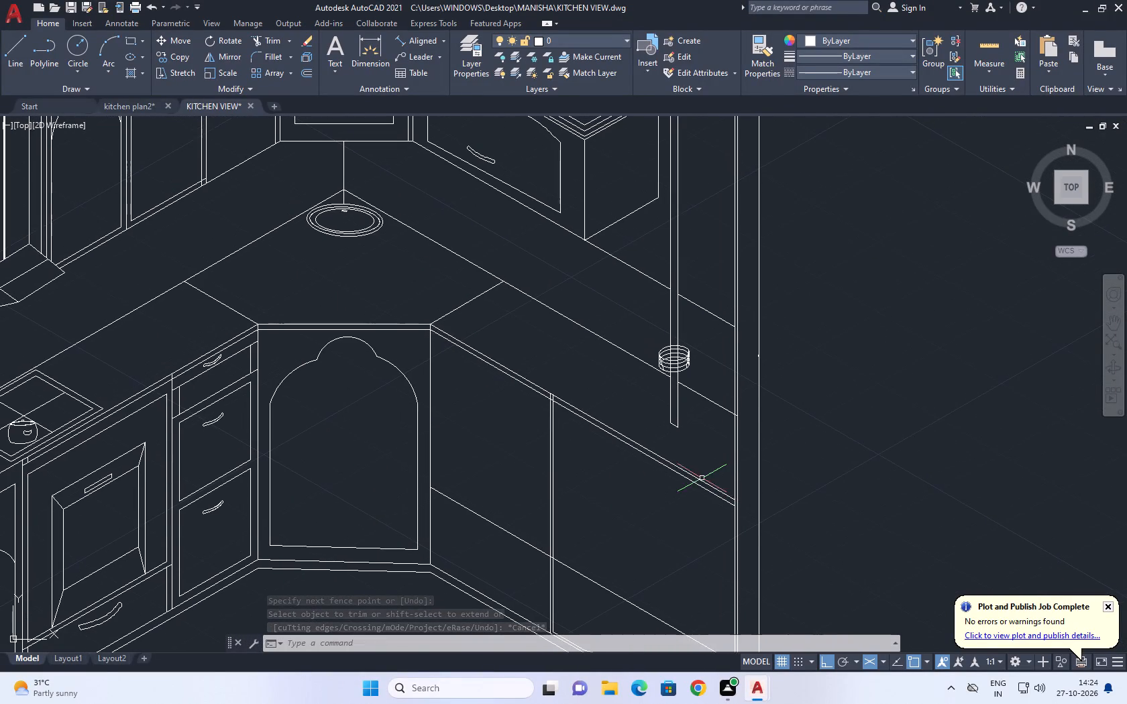
pyautogui.press('l')
pyautogui.press('space')
pyautogui.scroll(1, 716, 422)
pyautogui.click(747, 414)
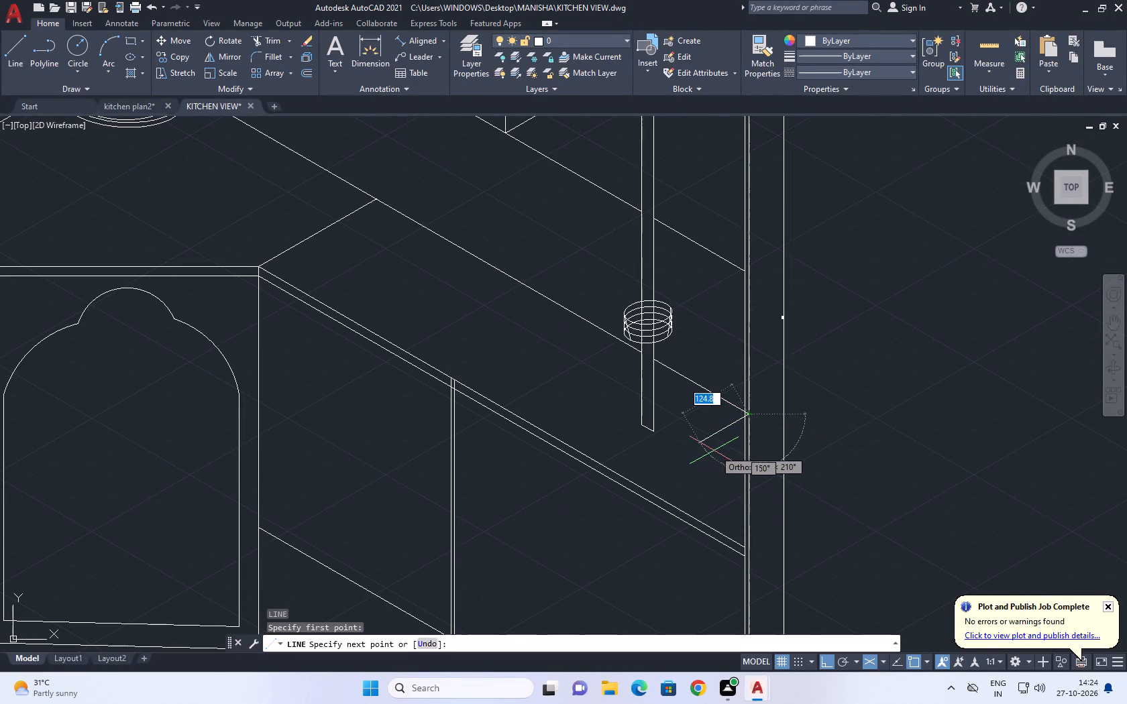
pyautogui.scroll(1, 714, 453)
pyautogui.moveTo(714, 454); pyautogui.dragTo(775, 424, button='middle')
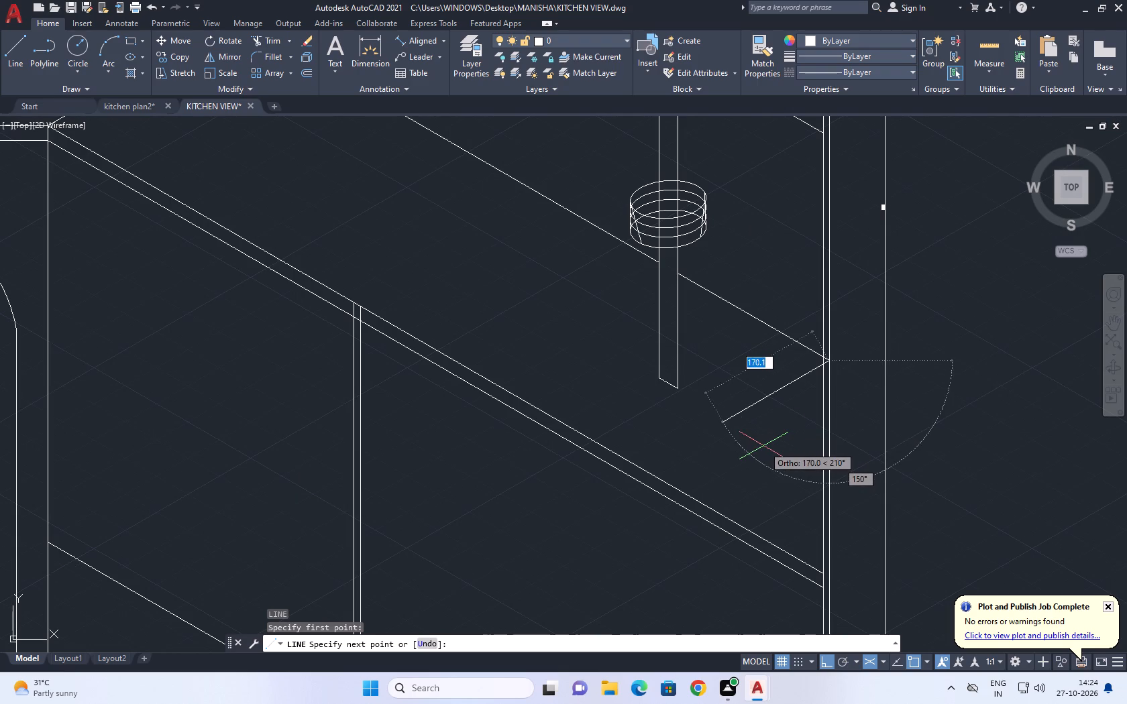
pyautogui.click(763, 431)
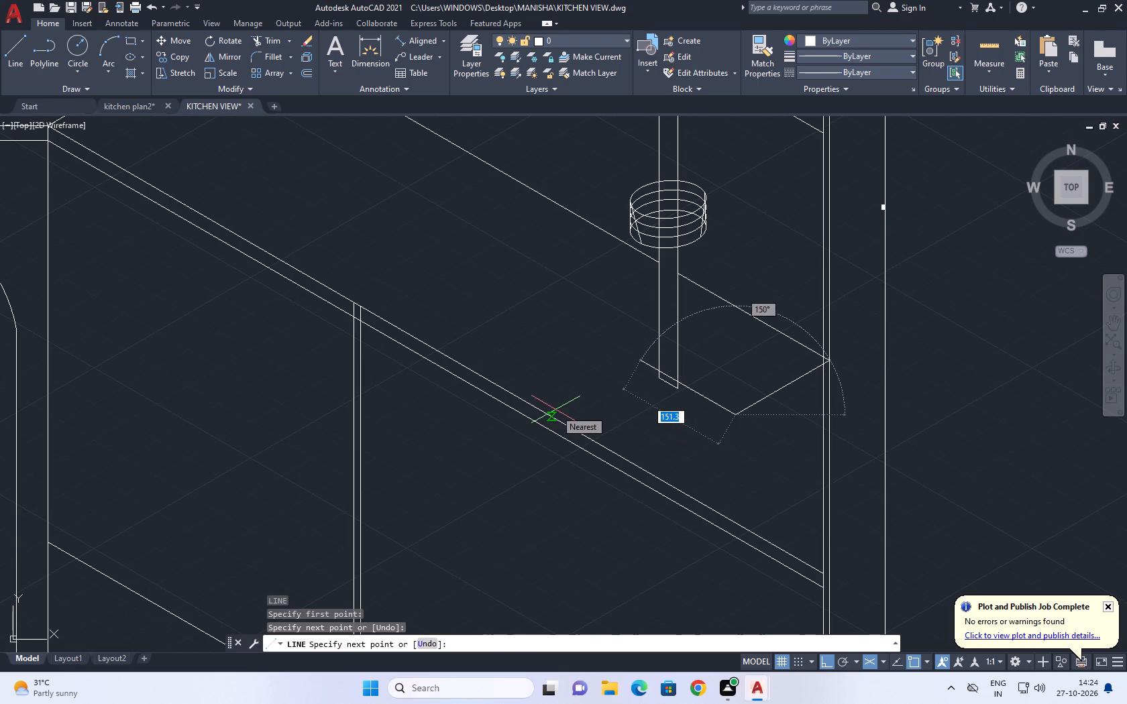
pyautogui.press('F5')
pyautogui.press('F8')
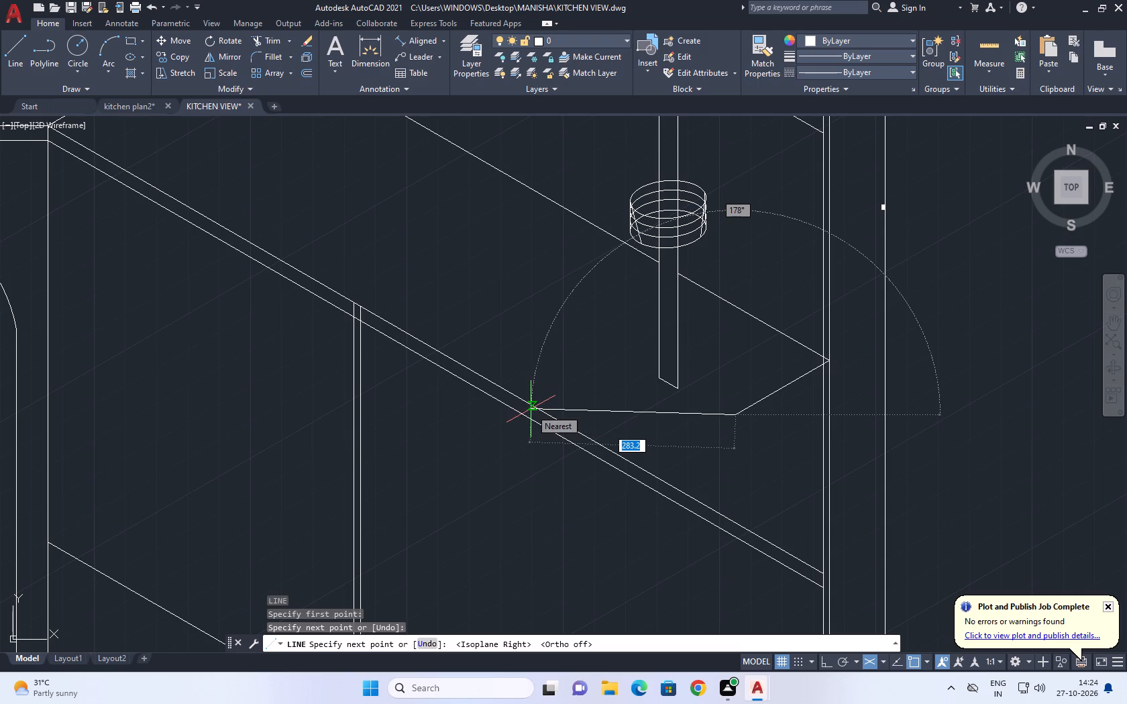
pyautogui.click(520, 400)
pyautogui.press('Escape')
# Copy the slanted countertop end line 30 units downward to give the countertop its thickness.
pyautogui.click(645, 400)
pyautogui.click(625, 421)
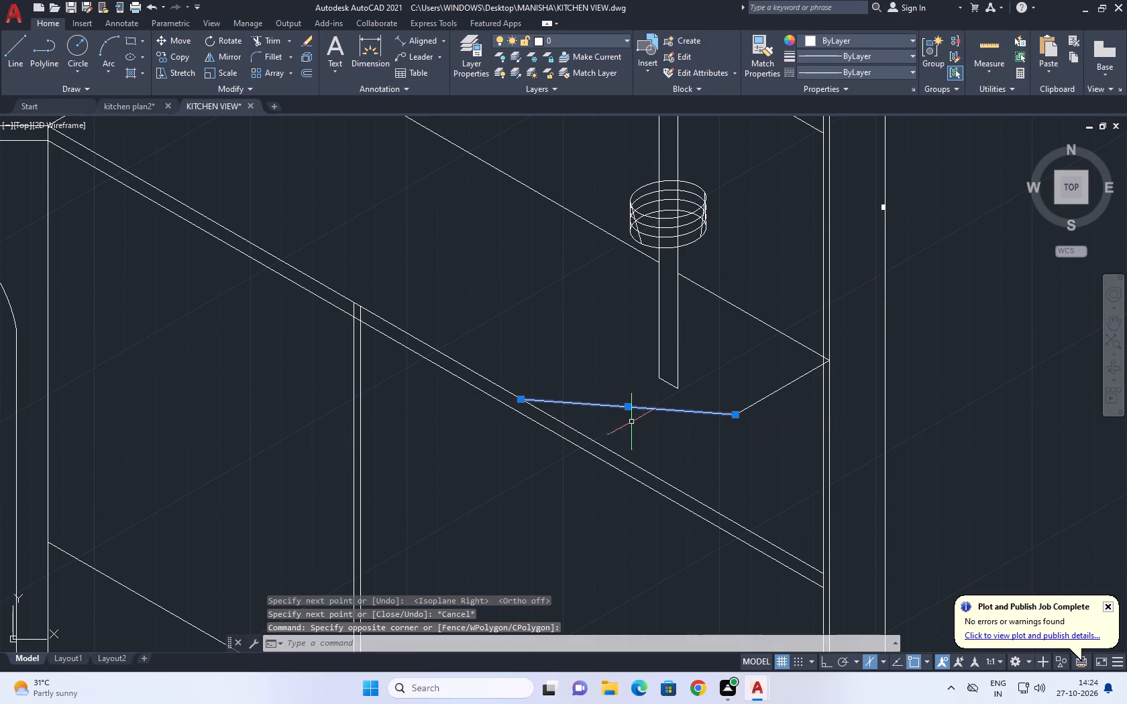
pyautogui.moveTo(649, 422); pyautogui.dragTo(609, 423, button='middle')
pyautogui.write('CO')
pyautogui.press('space')
pyautogui.click(605, 421)
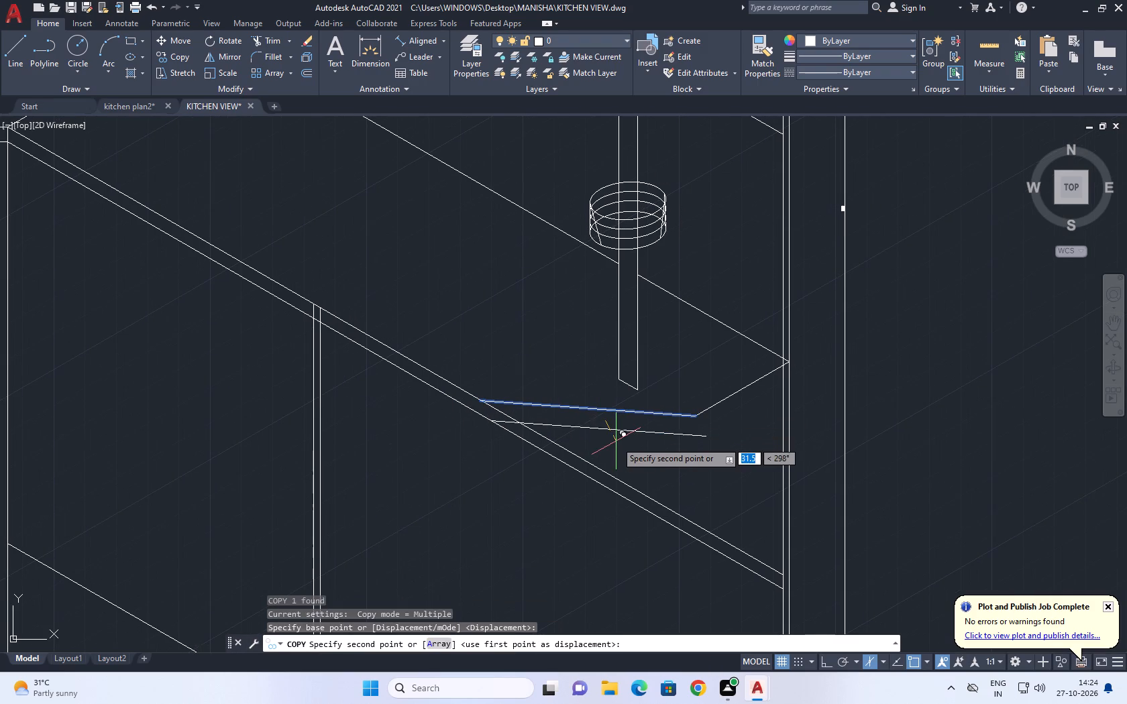
pyautogui.write('30')
pyautogui.press('Return')
pyautogui.press('Escape')
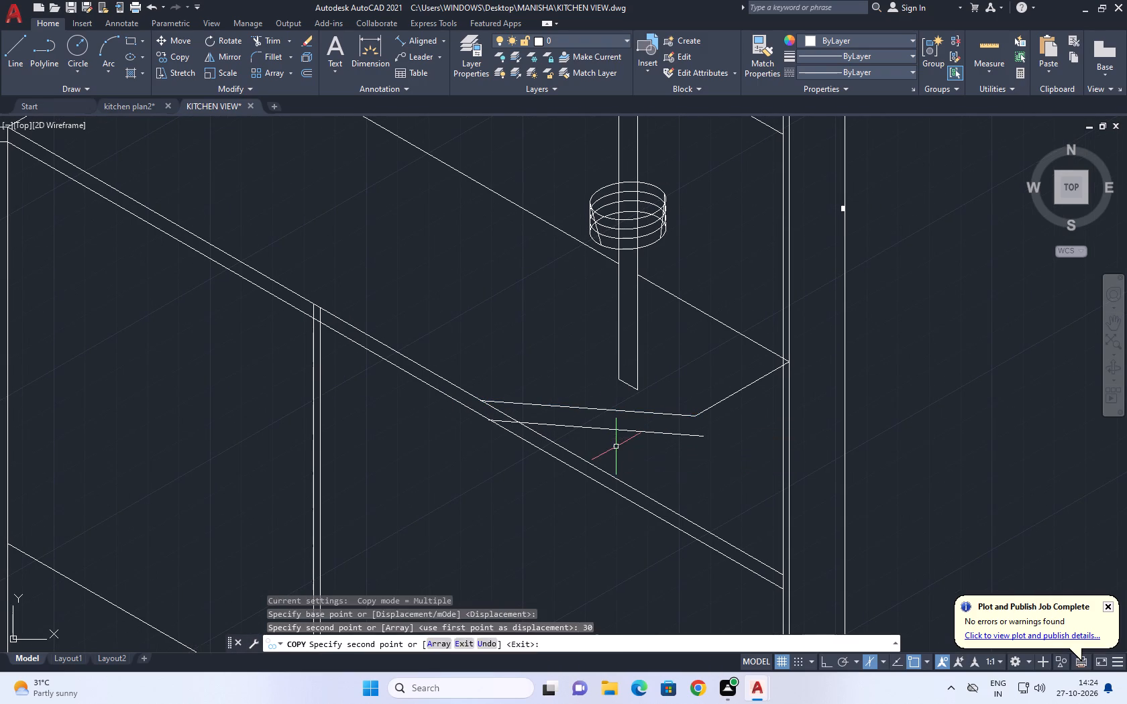
# Copy the short countertop end line at the wall 30 units straight down.
pyautogui.click(745, 383)
pyautogui.click(732, 411)
pyautogui.press('c')
pyautogui.press('o')
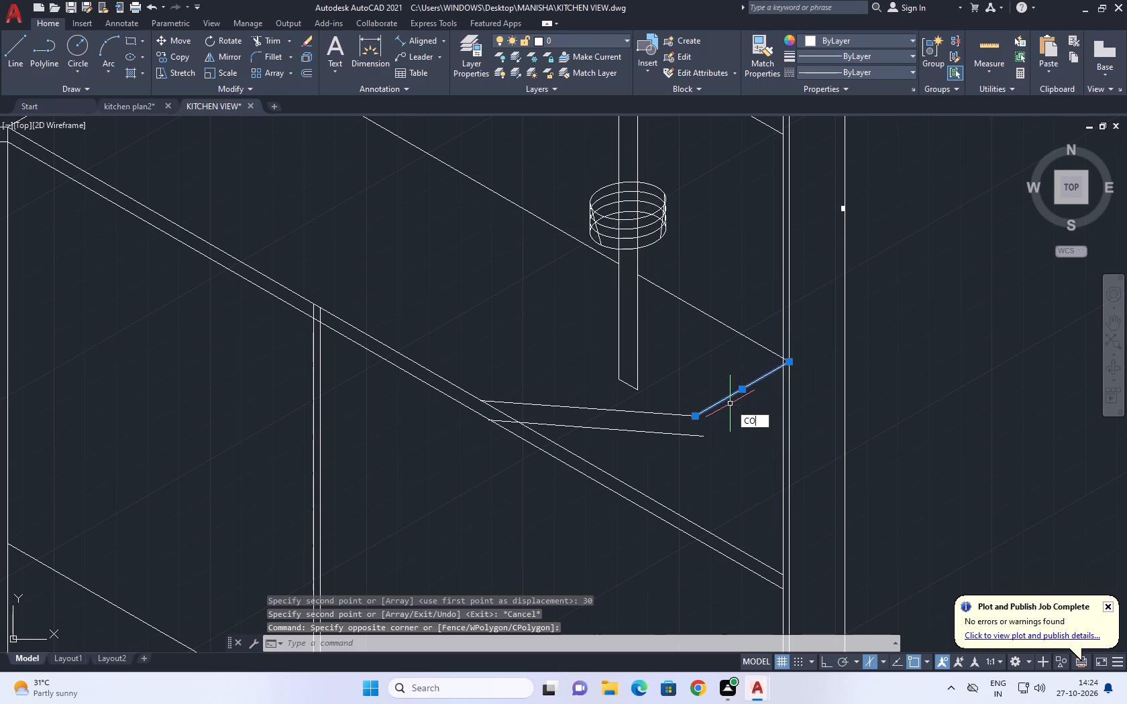
pyautogui.press('space')
pyautogui.click(728, 400)
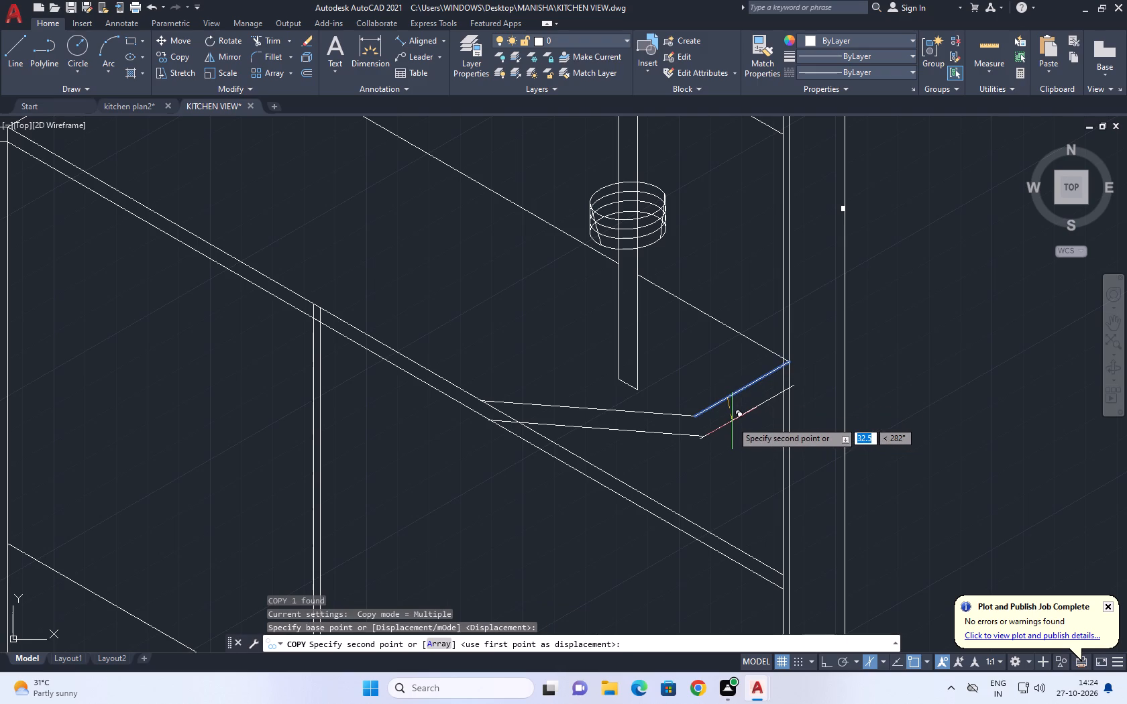
pyautogui.press('F5')
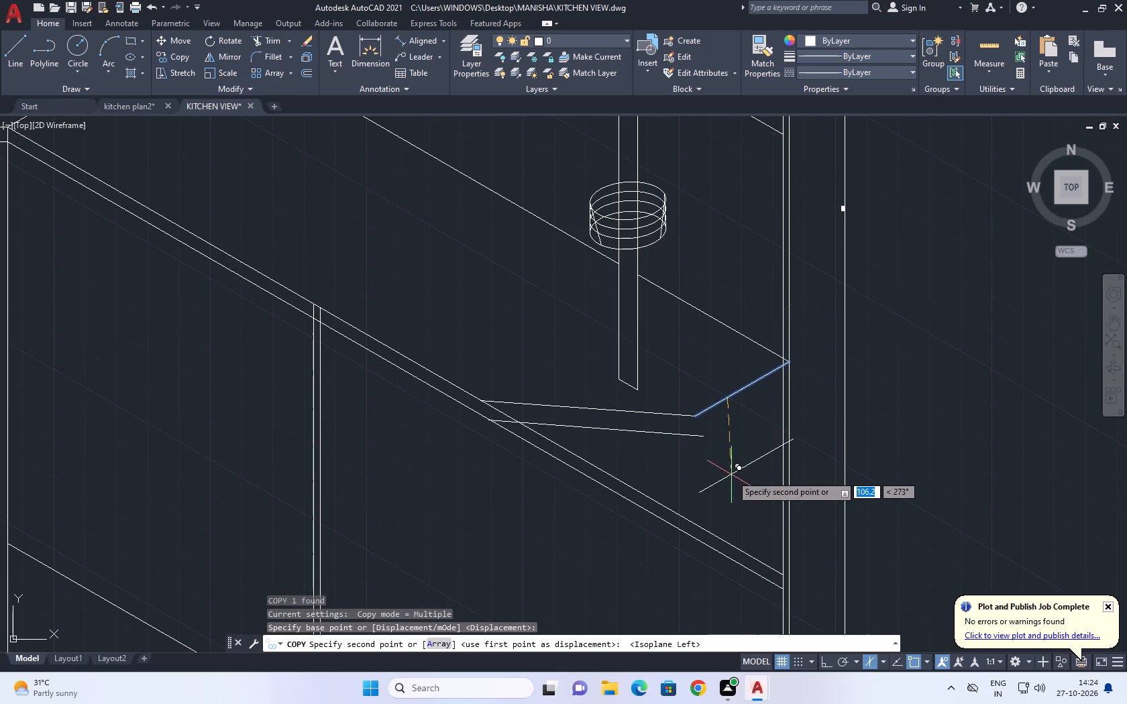
pyautogui.press('F5')
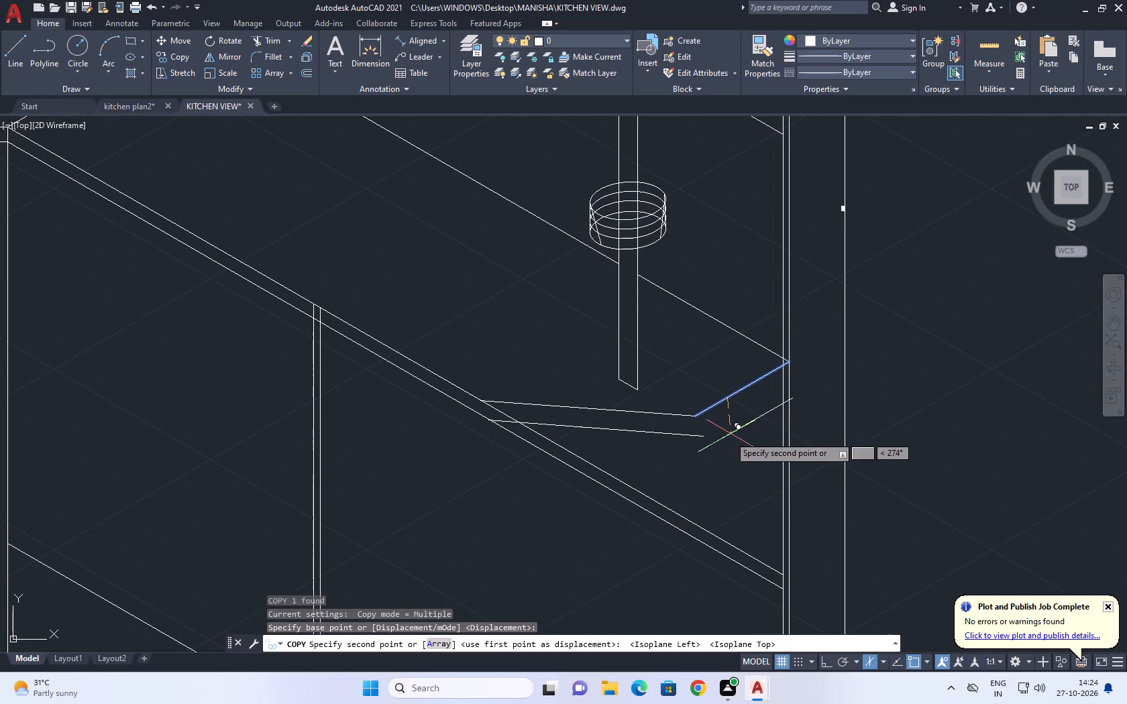
pyautogui.press('F8')
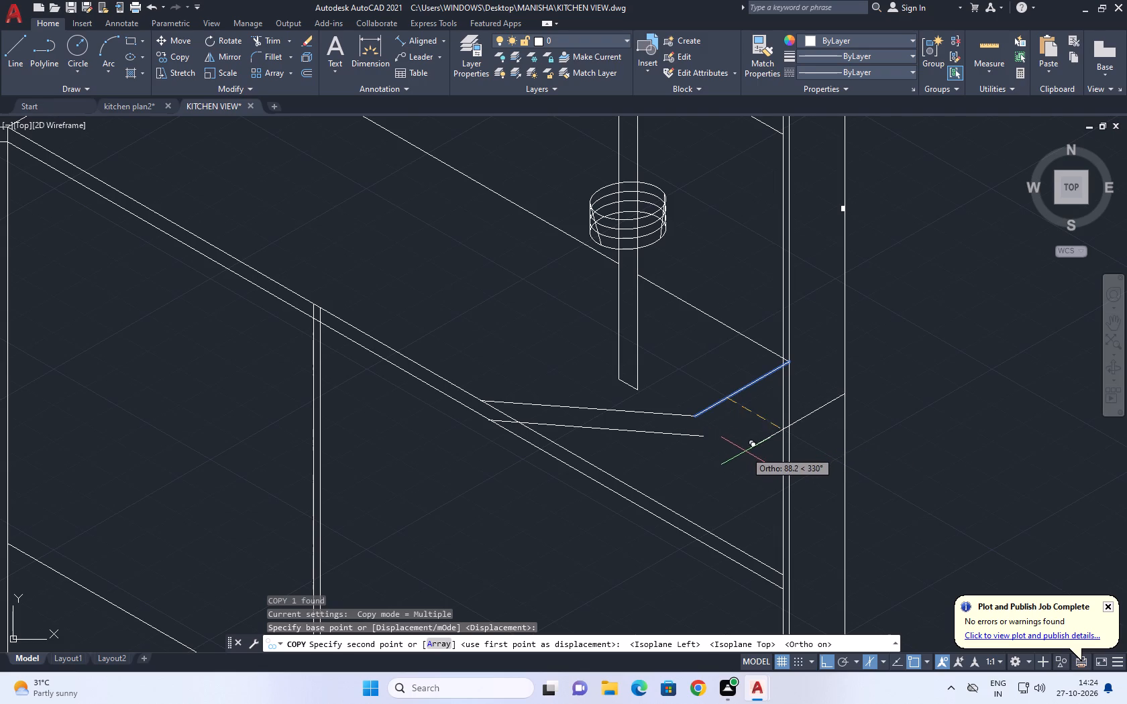
pyautogui.press('F5')
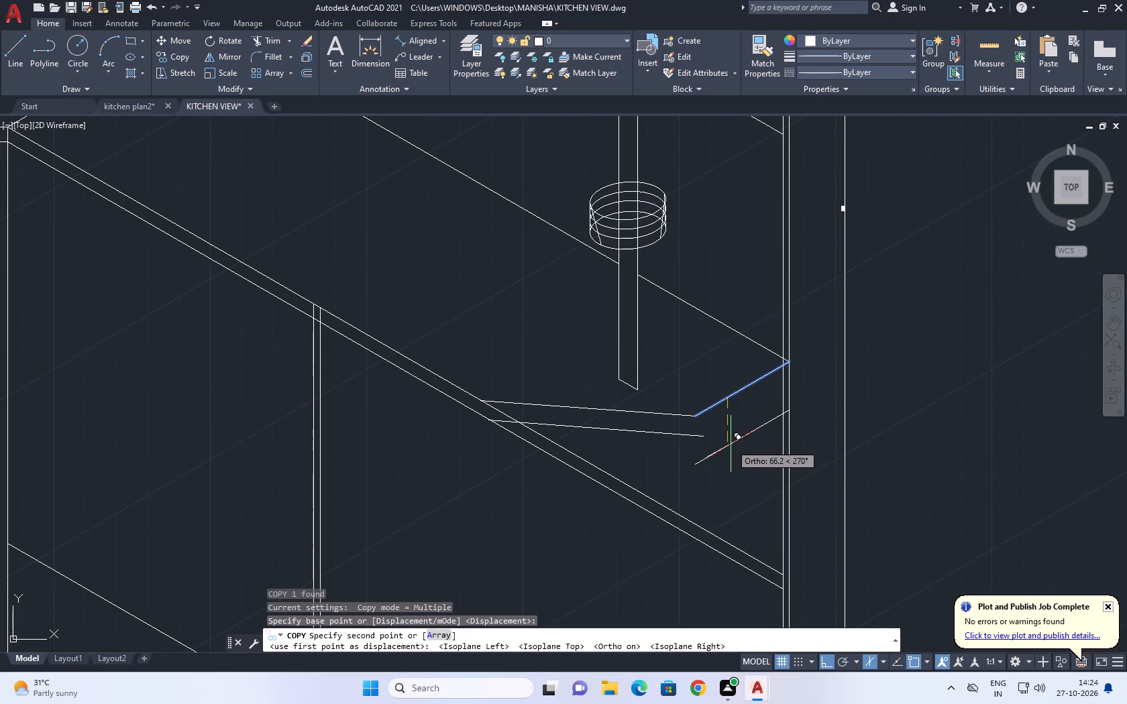
pyautogui.write('30')
pyautogui.press('Return')
pyautogui.press('Escape')
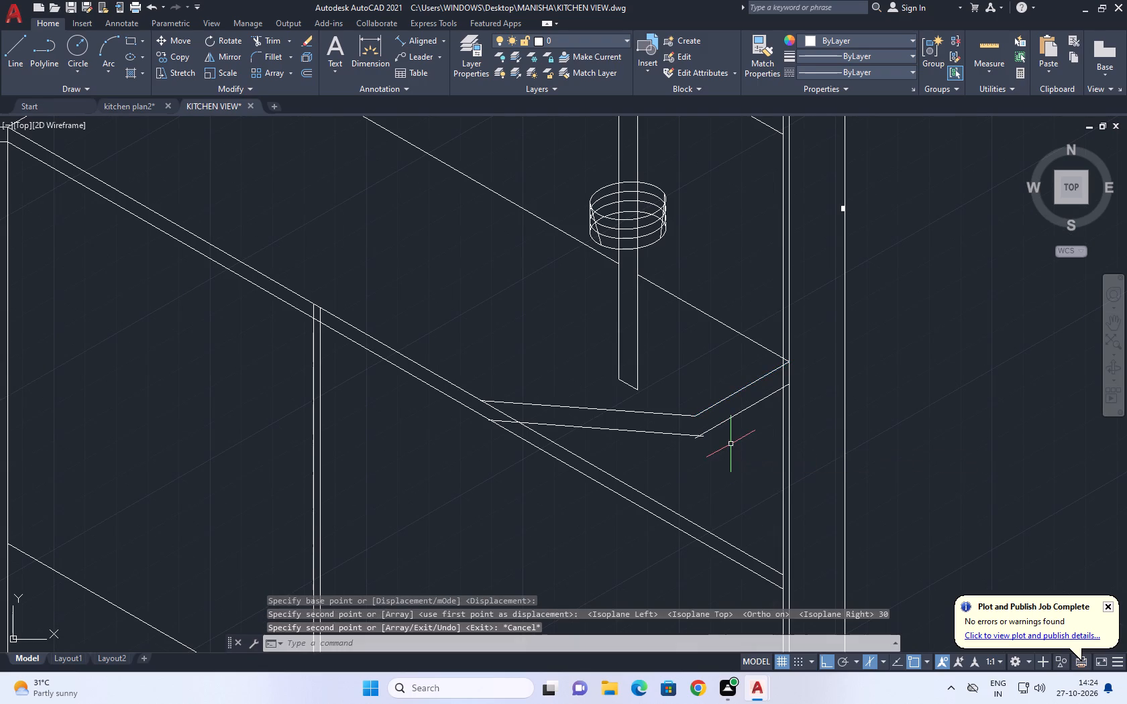
# Trim the overlapping ends where the two copied lower countertop end lines cross at the corner.
pyautogui.moveTo(666, 438); pyautogui.dragTo(588, 430, button='middle')
pyautogui.press('t')
pyautogui.press('r')
pyautogui.press('space')
pyautogui.scroll(3, 574, 431)
pyautogui.scroll(2, 678, 404)
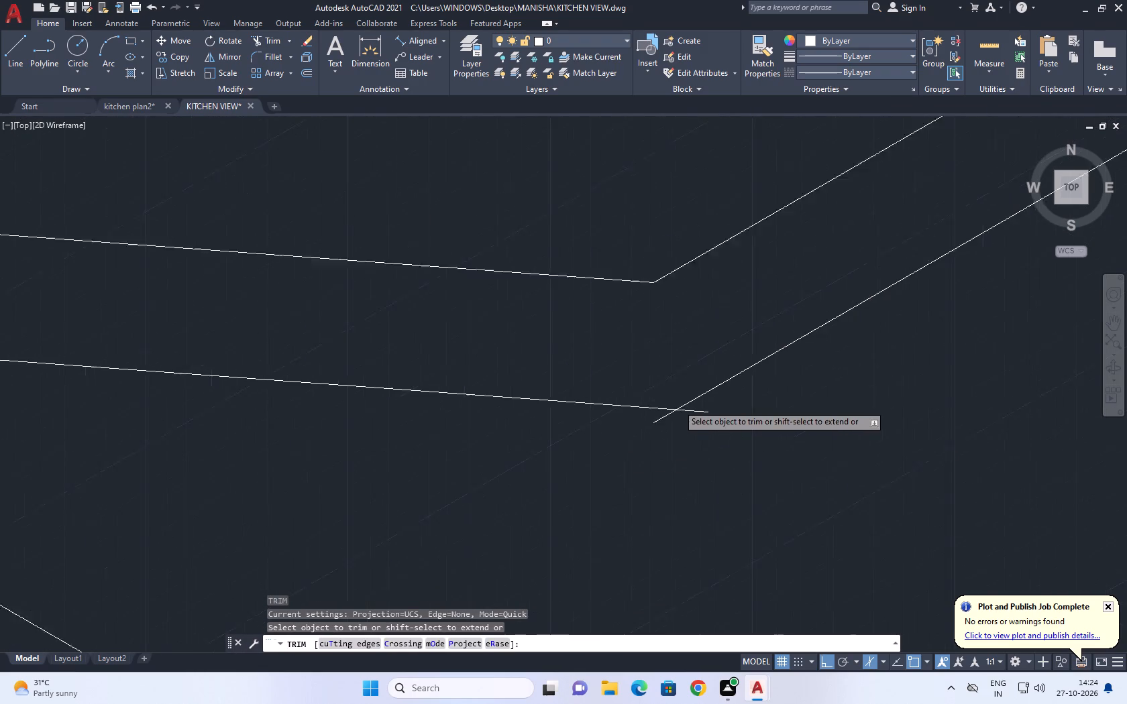
pyautogui.scroll(4, 677, 404)
pyautogui.click(777, 445)
pyautogui.click(706, 499)
pyautogui.click(629, 503)
pyautogui.click(479, 522)
pyautogui.scroll(-11, 573, 511)
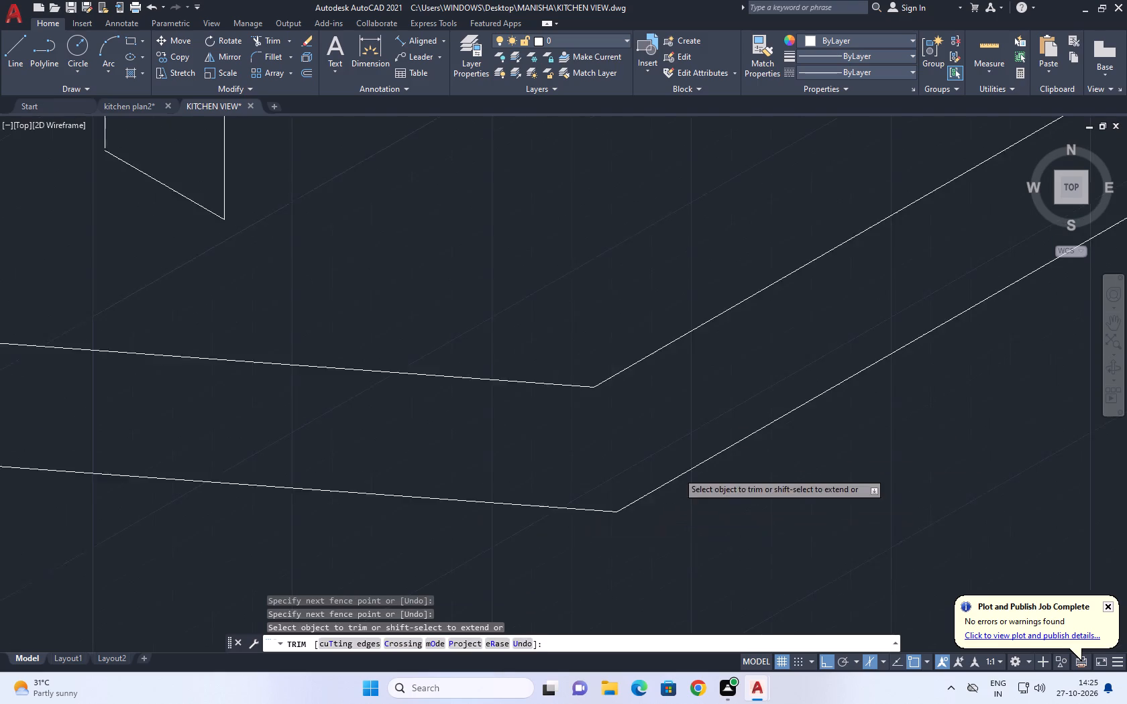
pyautogui.scroll(-2, 678, 472)
pyautogui.press('Escape')
# Trim the tip of the lower slanted line where it runs past the countertop's lower front edge.
pyautogui.scroll(3, 547, 483)
pyautogui.moveTo(570, 454); pyautogui.dragTo(435, 449, button='middle')
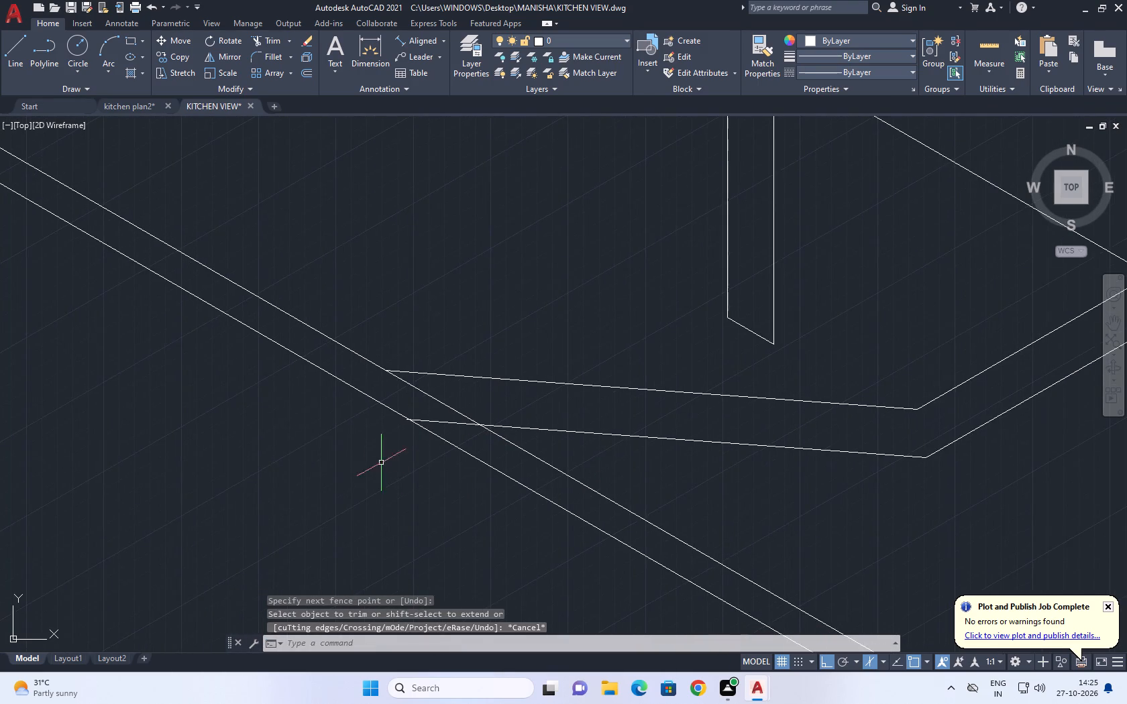
pyautogui.scroll(3, 386, 436)
pyautogui.press('space')
pyautogui.scroll(3, 451, 383)
pyautogui.click(490, 357)
pyautogui.click(492, 375)
pyautogui.scroll(-12, 499, 402)
pyautogui.moveTo(794, 402); pyautogui.dragTo(639, 433, button='middle')
pyautogui.moveTo(820, 410); pyautogui.dragTo(819, 410, button='middle')
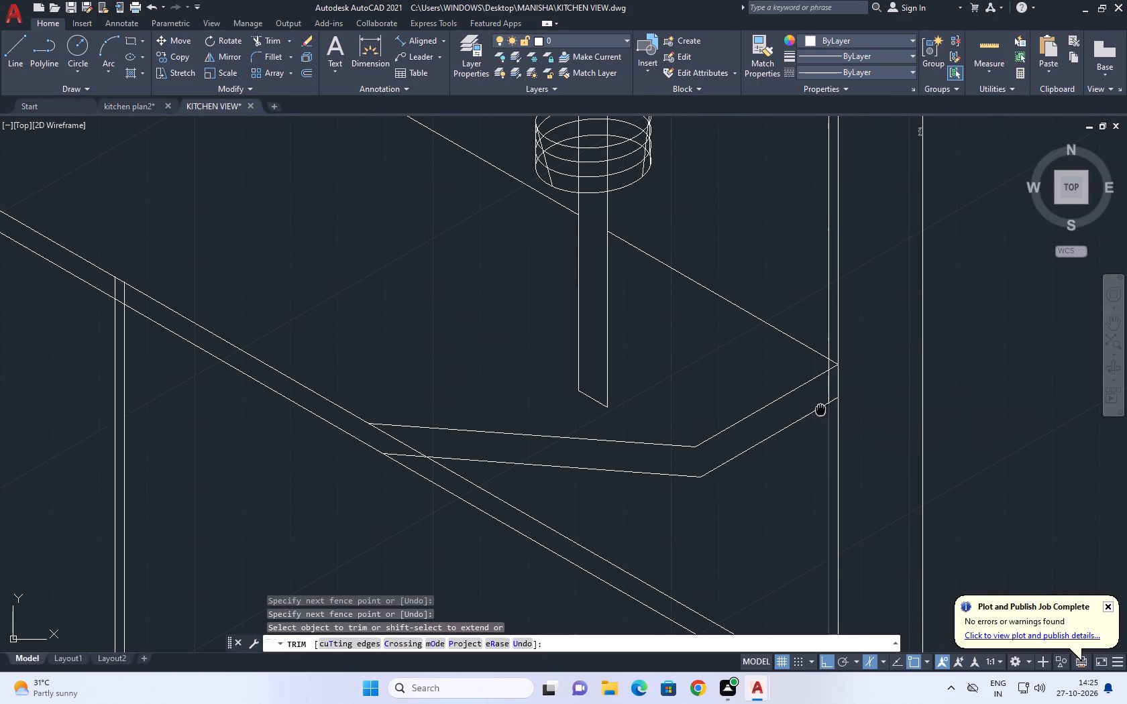
pyautogui.moveTo(819, 410); pyautogui.dragTo(732, 396, button='middle')
pyautogui.press('space')
# Draw a short line joining the upper and lower corners of the angled countertop end.
pyautogui.moveTo(637, 421); pyautogui.dragTo(710, 422, button='middle')
pyautogui.write('L')
pyautogui.press('space')
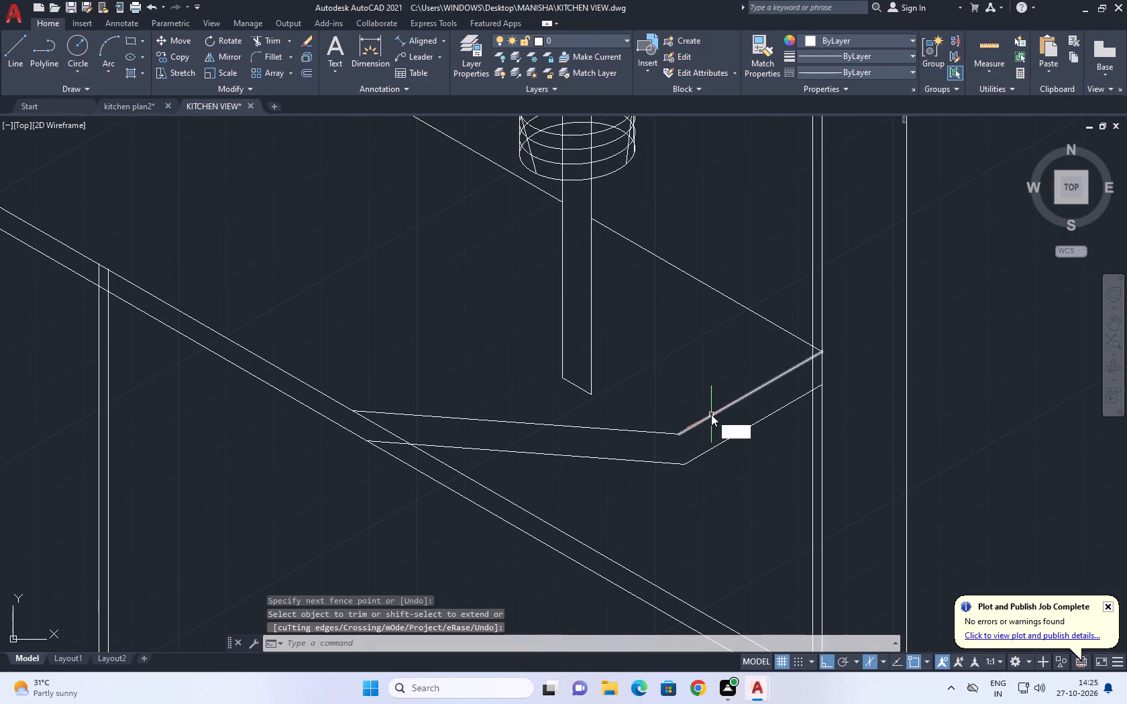
pyautogui.scroll(1, 677, 443)
pyautogui.click(679, 433)
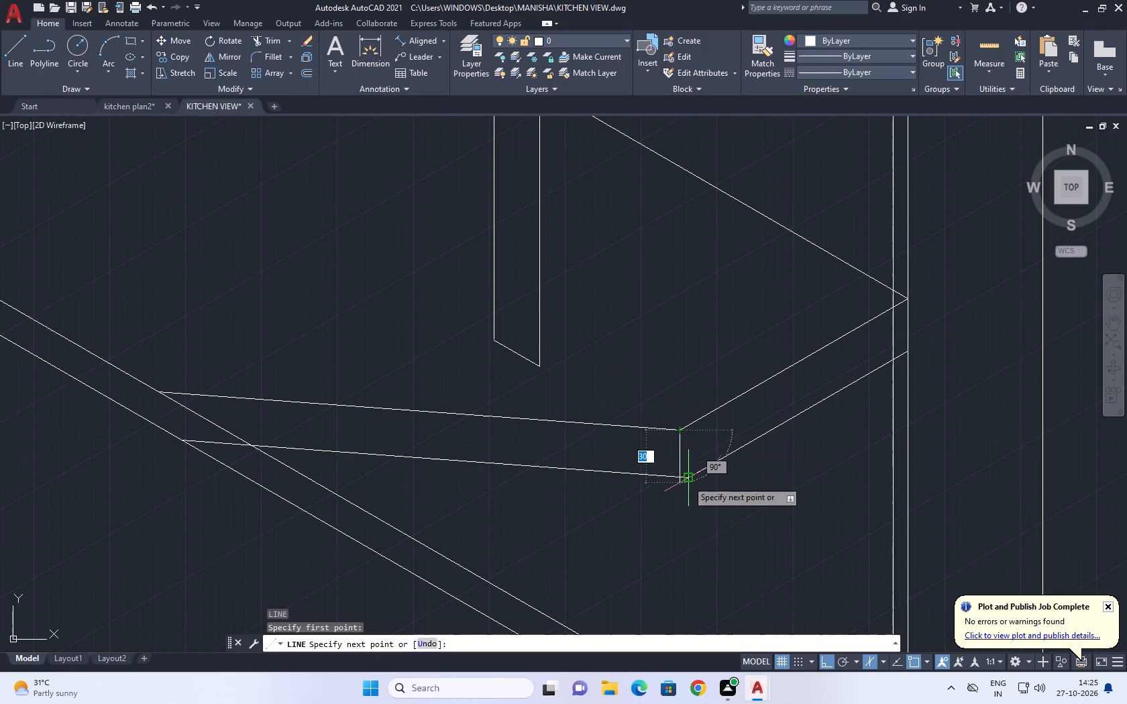
pyautogui.click(687, 477)
pyautogui.press('space')
# Trim the two countertop front edge lines beyond the slanted end.
pyautogui.scroll(-4, 696, 439)
pyautogui.scroll(1, 722, 432)
pyautogui.moveTo(692, 430); pyautogui.dragTo(733, 410, button='middle')
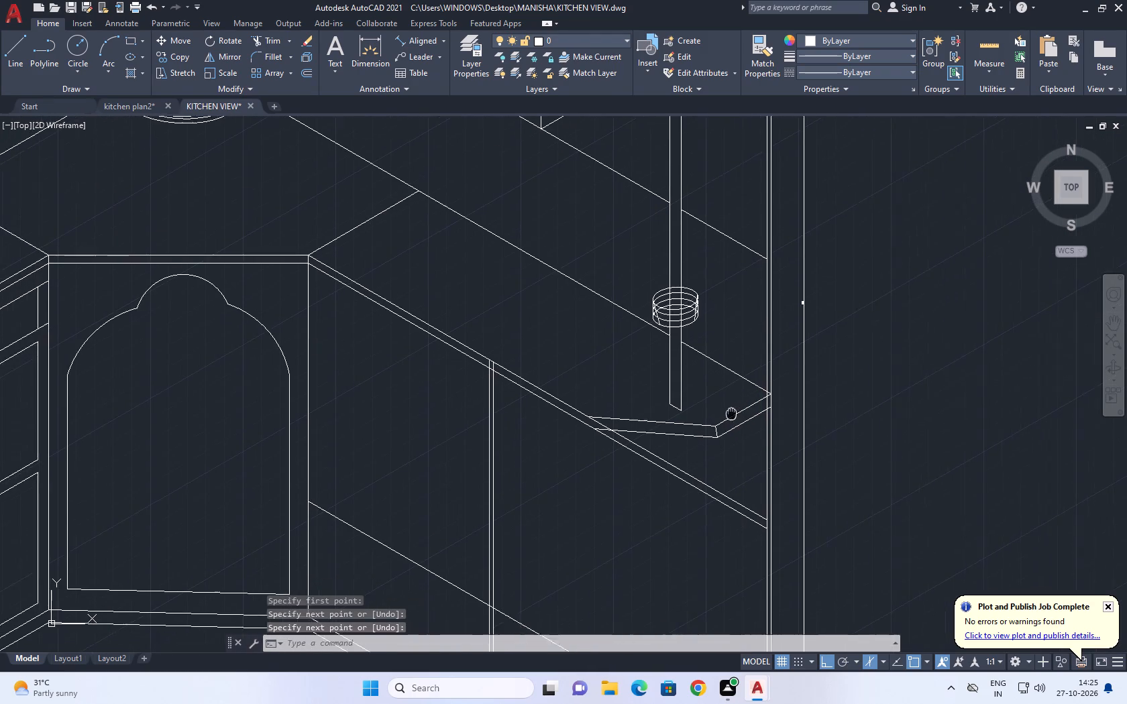
pyautogui.moveTo(733, 410); pyautogui.dragTo(735, 408, button='middle')
pyautogui.scroll(1, 602, 449)
pyautogui.moveTo(597, 436); pyautogui.dragTo(666, 461, button='middle')
pyautogui.scroll(-2, 666, 461)
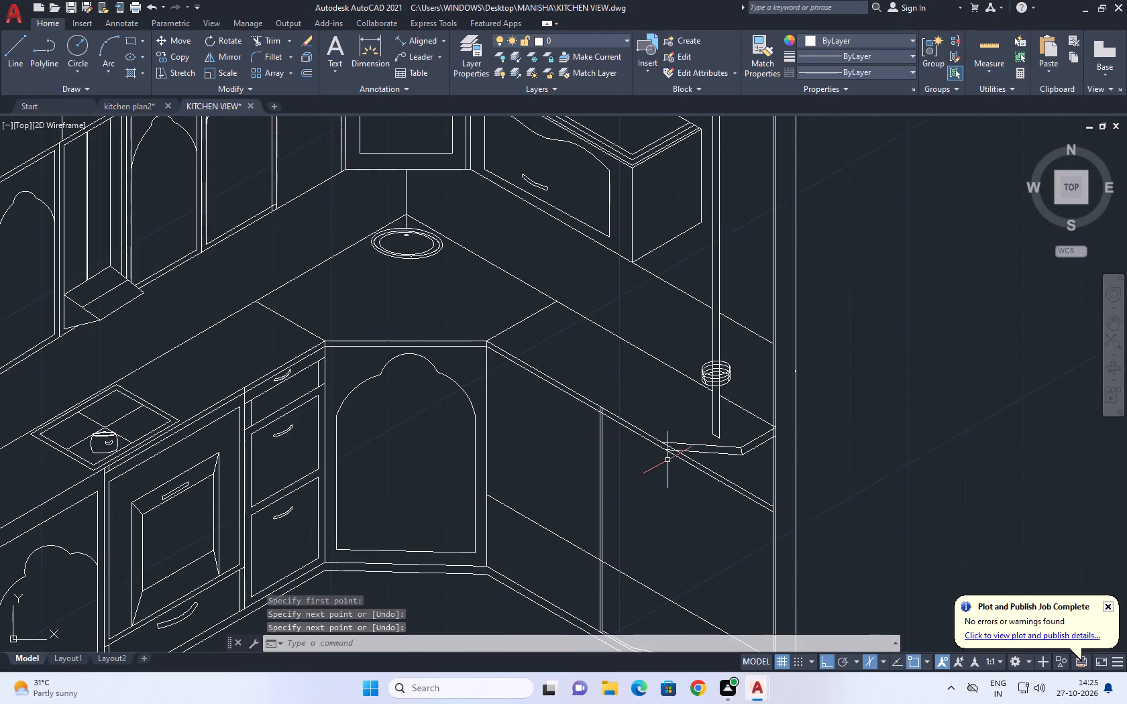
pyautogui.scroll(1, 658, 453)
pyautogui.middleClick(658, 453)
pyautogui.press('t')
pyautogui.press('r')
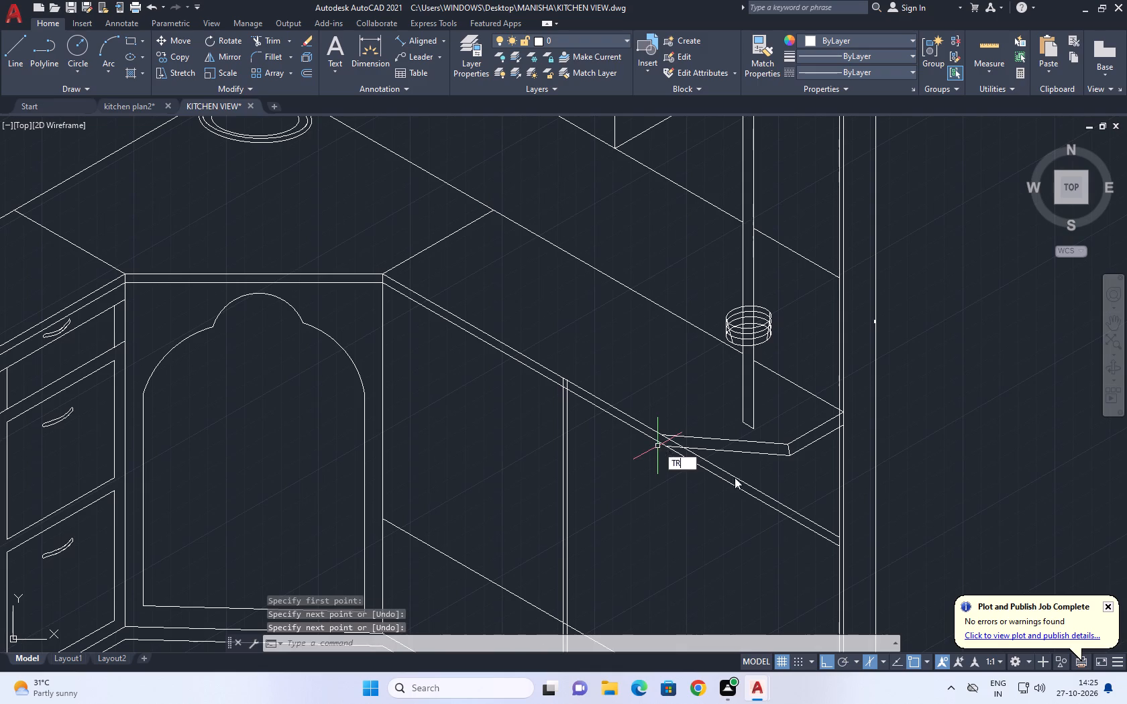
pyautogui.press('space')
pyautogui.click(766, 472)
pyautogui.click(746, 495)
pyautogui.scroll(-2, 745, 475)
pyautogui.moveTo(756, 478); pyautogui.dragTo(753, 412, button='middle')
pyautogui.press('Escape')
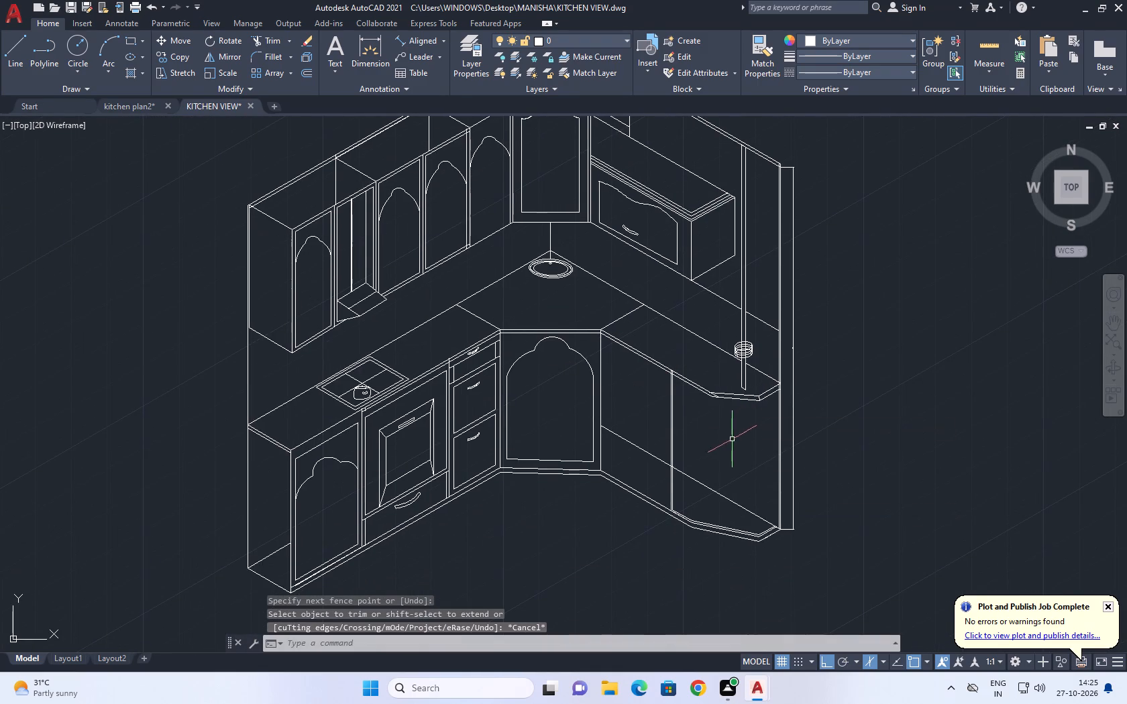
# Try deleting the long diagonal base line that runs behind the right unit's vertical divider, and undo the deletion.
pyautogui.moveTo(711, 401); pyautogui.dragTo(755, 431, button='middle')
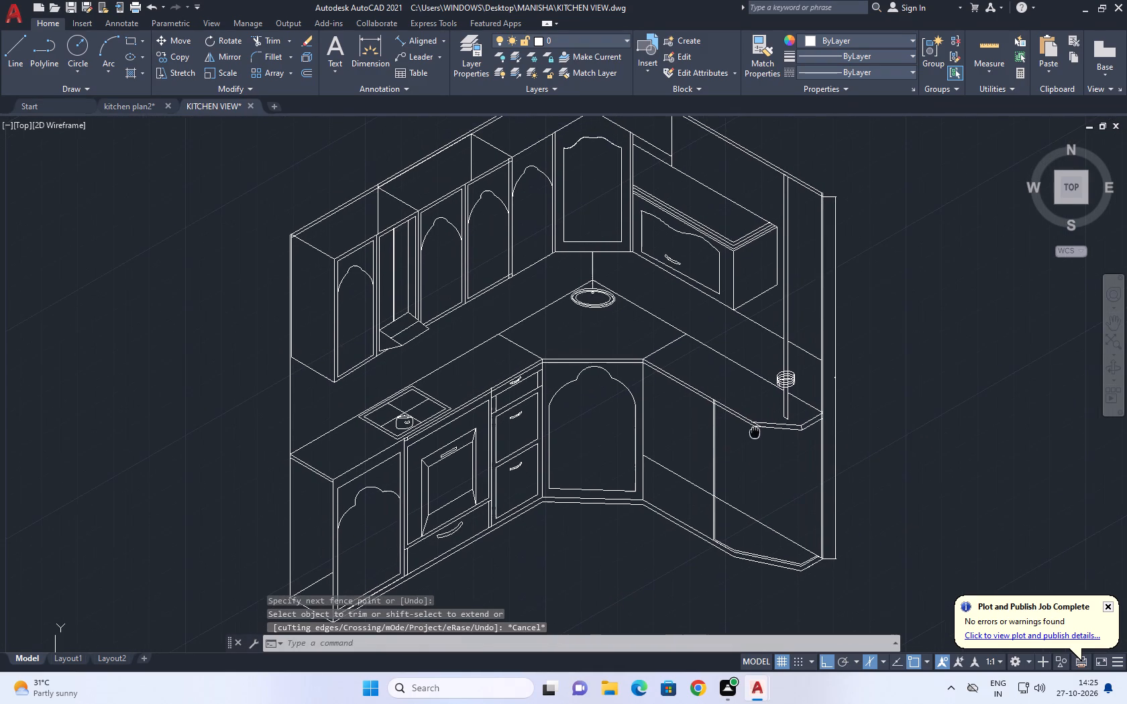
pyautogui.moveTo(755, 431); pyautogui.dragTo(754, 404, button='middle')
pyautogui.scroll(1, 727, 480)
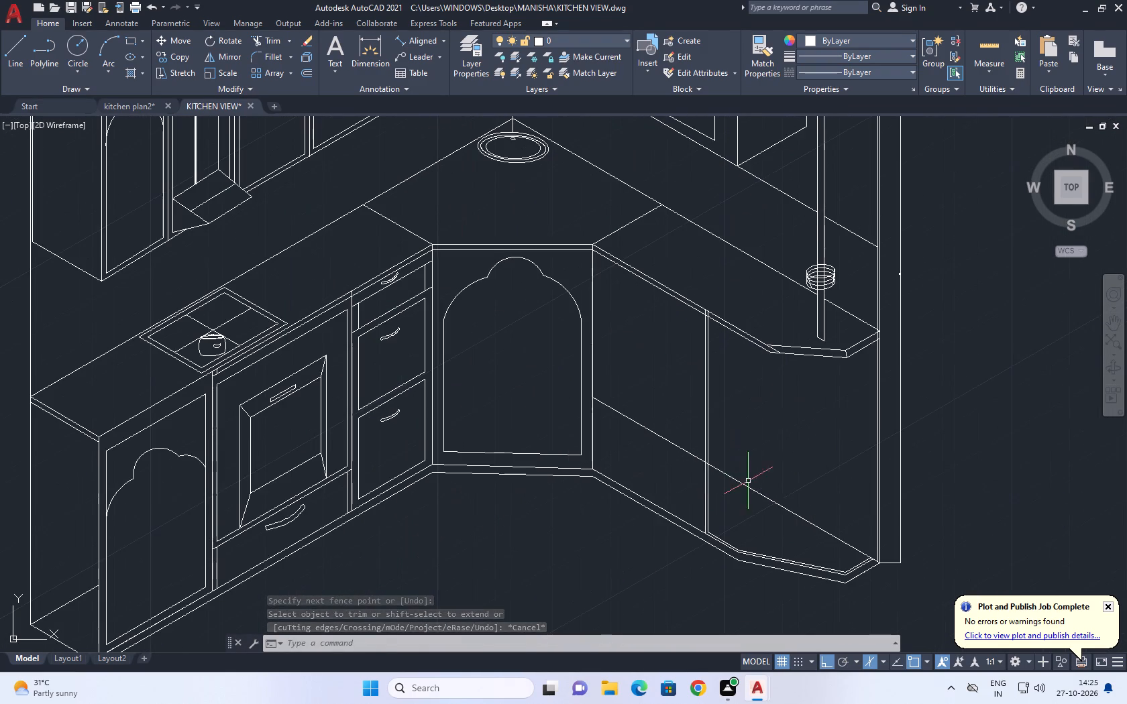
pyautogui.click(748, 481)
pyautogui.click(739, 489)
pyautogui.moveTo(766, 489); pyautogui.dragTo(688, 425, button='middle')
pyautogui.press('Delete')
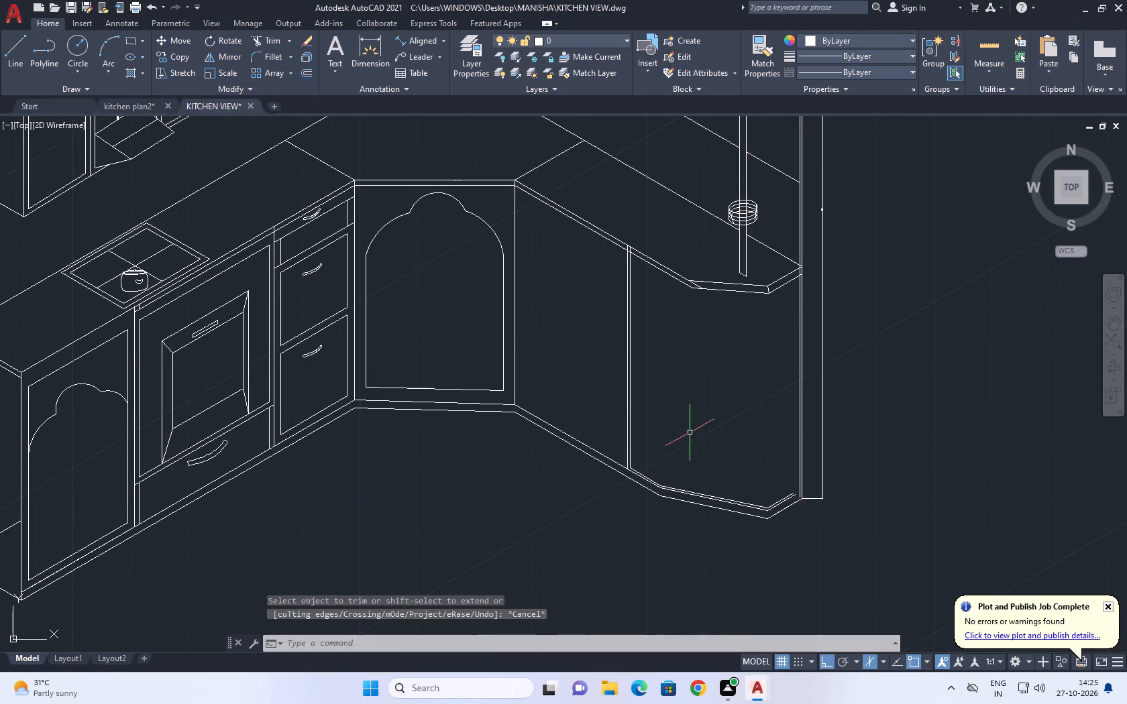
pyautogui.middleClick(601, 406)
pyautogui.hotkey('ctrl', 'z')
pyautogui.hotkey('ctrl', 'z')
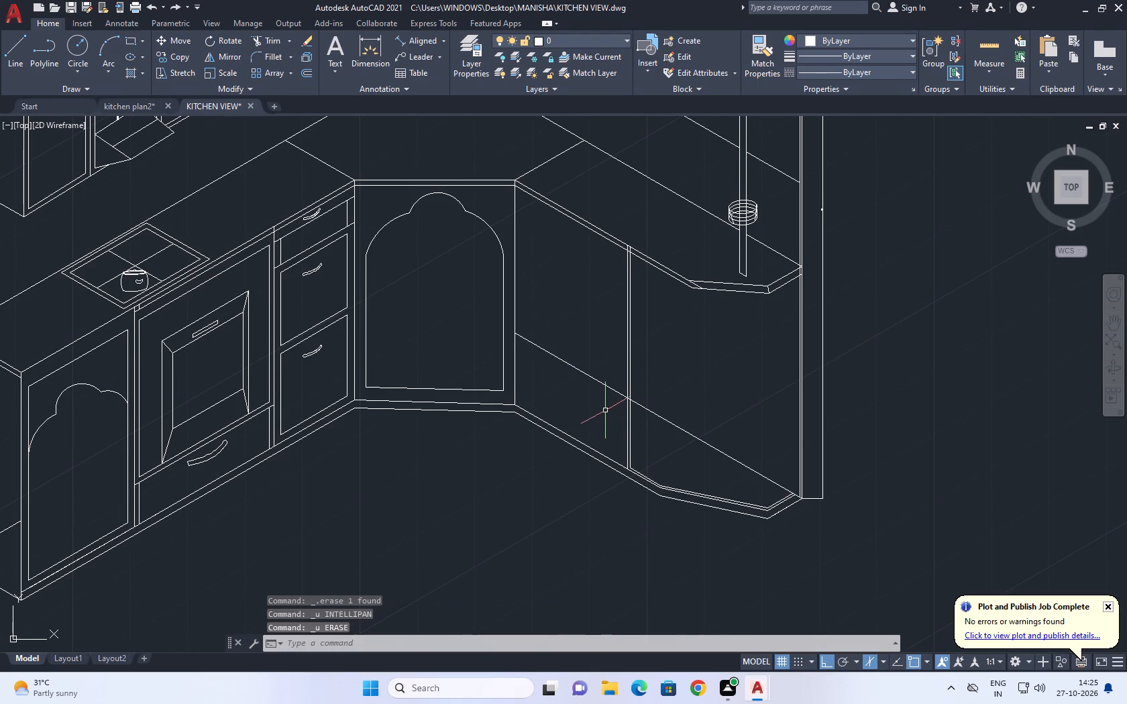
# Trim the part of the long diagonal base line inside the angled end unit, beyond its vertical divider.
pyautogui.press('t')
pyautogui.press('r')
pyautogui.press('space')
pyautogui.click(693, 432)
pyautogui.click(682, 442)
pyautogui.rightClick(690, 428)
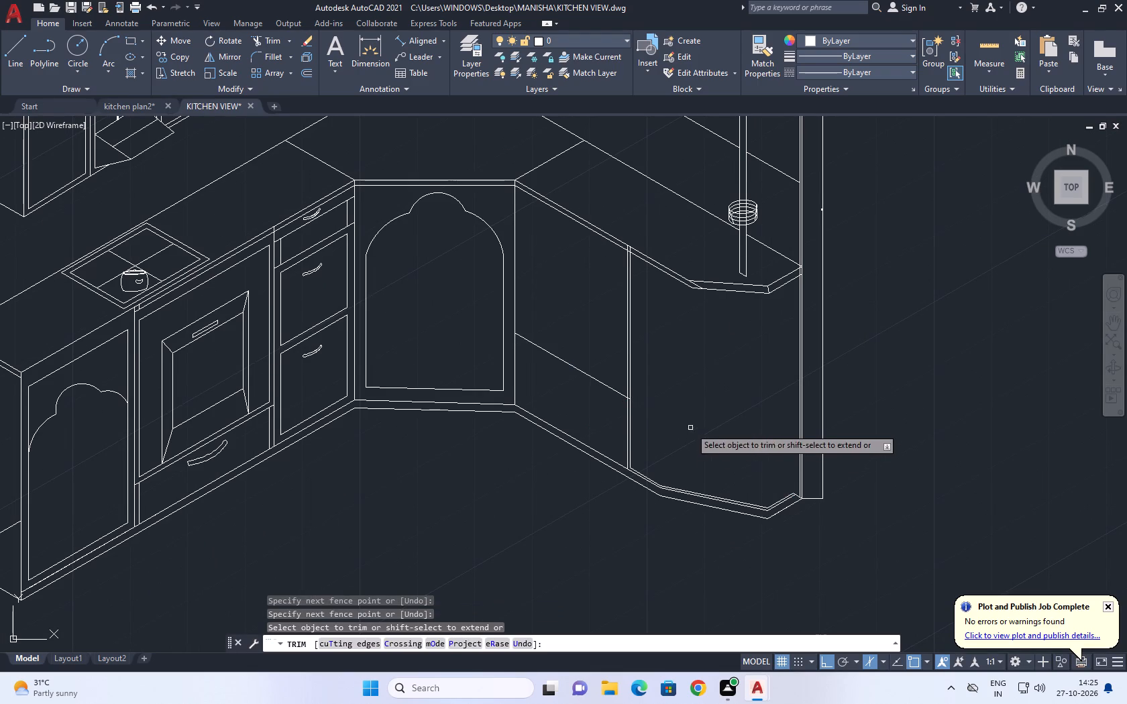
pyautogui.click(722, 444)
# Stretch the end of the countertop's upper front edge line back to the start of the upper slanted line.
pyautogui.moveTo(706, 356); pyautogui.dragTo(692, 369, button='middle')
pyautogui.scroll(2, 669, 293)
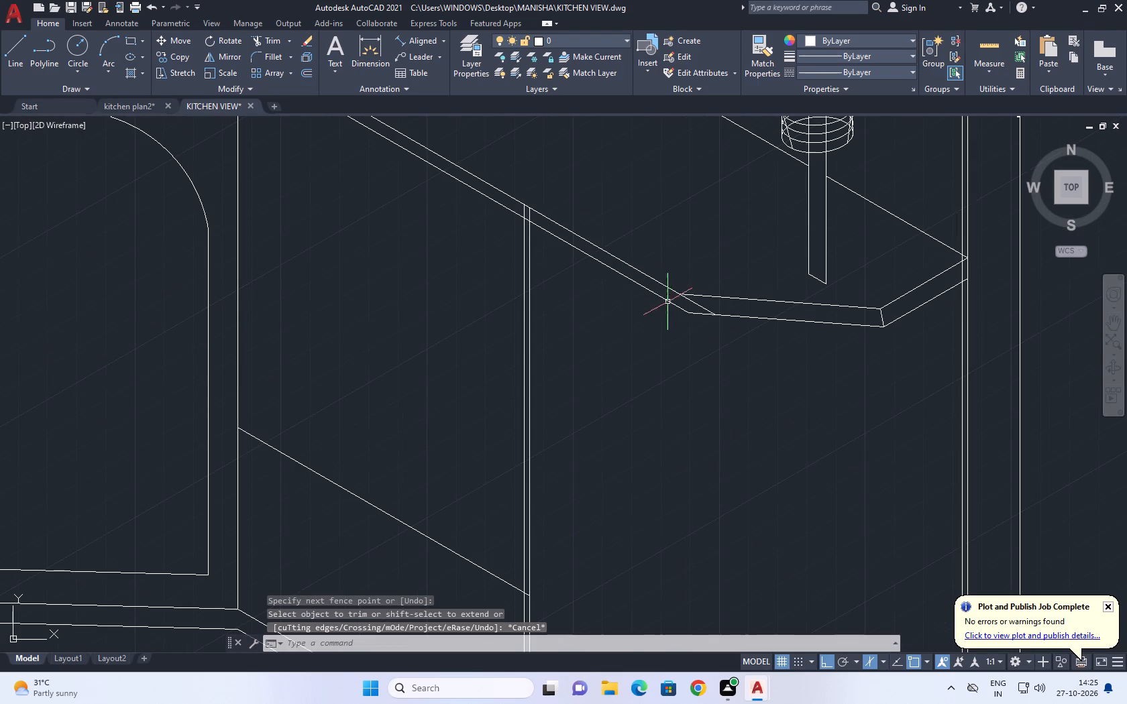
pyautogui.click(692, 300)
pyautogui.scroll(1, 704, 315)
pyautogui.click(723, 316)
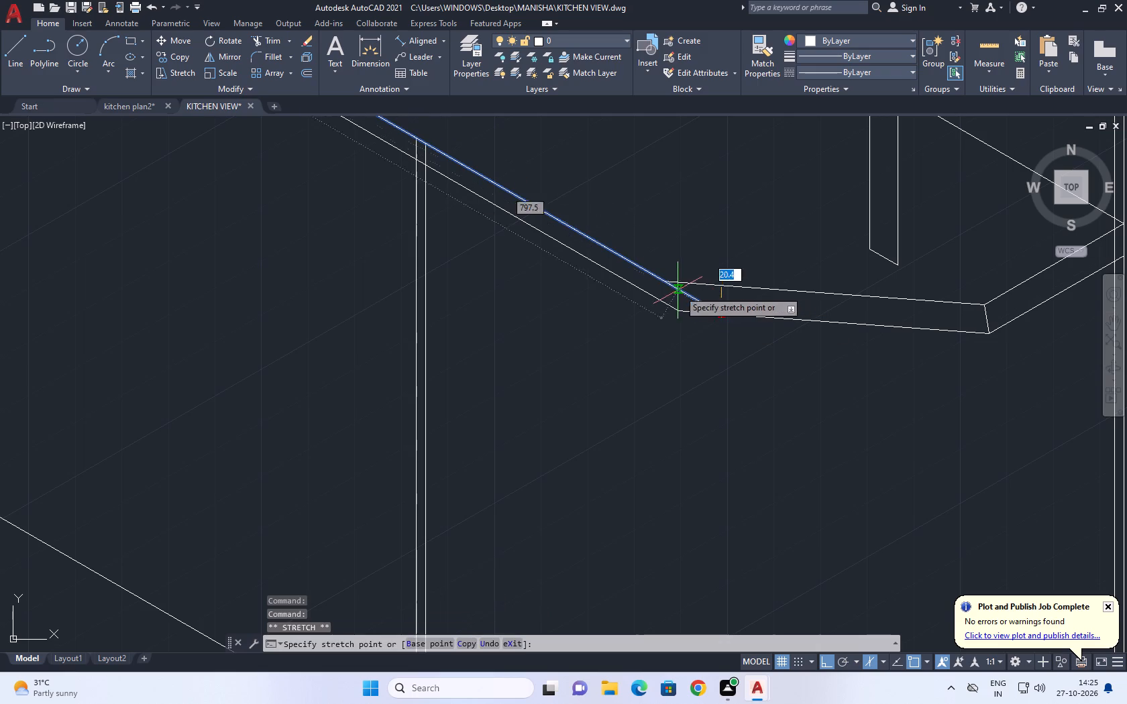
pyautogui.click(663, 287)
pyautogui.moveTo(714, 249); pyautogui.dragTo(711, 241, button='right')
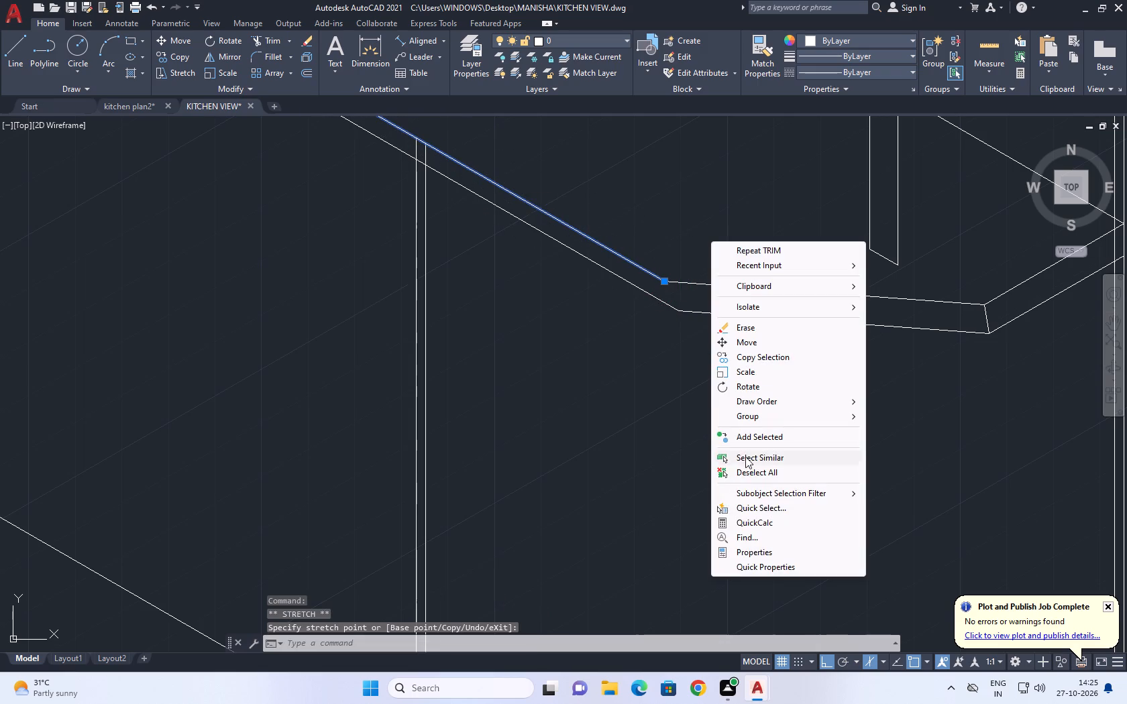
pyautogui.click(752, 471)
# Delete the two upper edge lines of the angled countertop end, the slanted one and the short one reaching the wall.
pyautogui.scroll(-4, 674, 402)
pyautogui.moveTo(753, 410); pyautogui.dragTo(717, 410, button='middle')
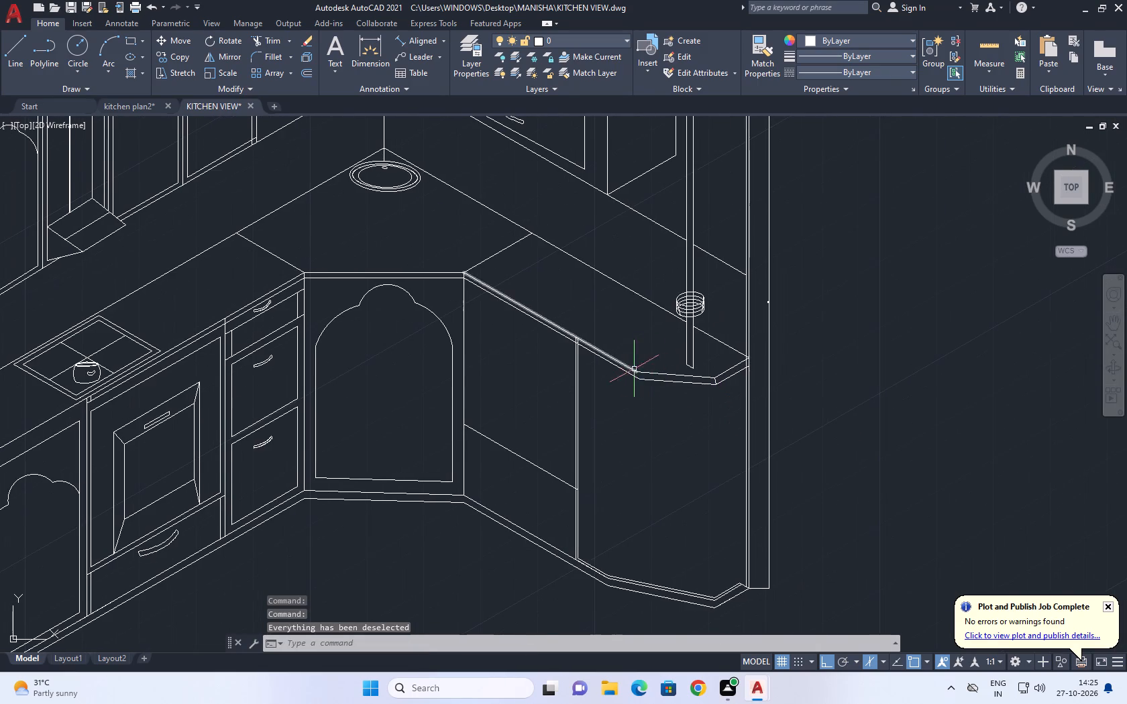
pyautogui.scroll(2, 635, 369)
pyautogui.moveTo(614, 399); pyautogui.dragTo(606, 407, button='middle')
pyautogui.moveTo(638, 422); pyautogui.dragTo(554, 445, button='middle')
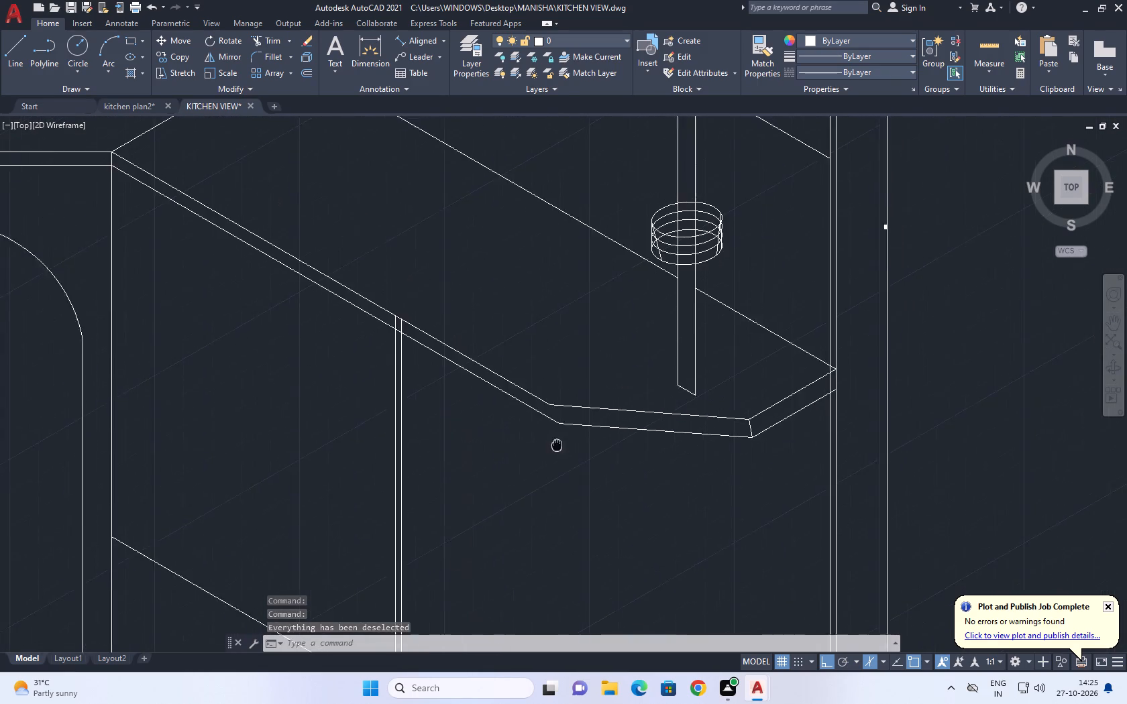
pyautogui.moveTo(554, 445); pyautogui.dragTo(612, 473, button='middle')
pyautogui.middleClick(614, 473)
pyautogui.scroll(-2, 631, 469)
pyautogui.moveTo(694, 451); pyautogui.dragTo(645, 327, button='middle')
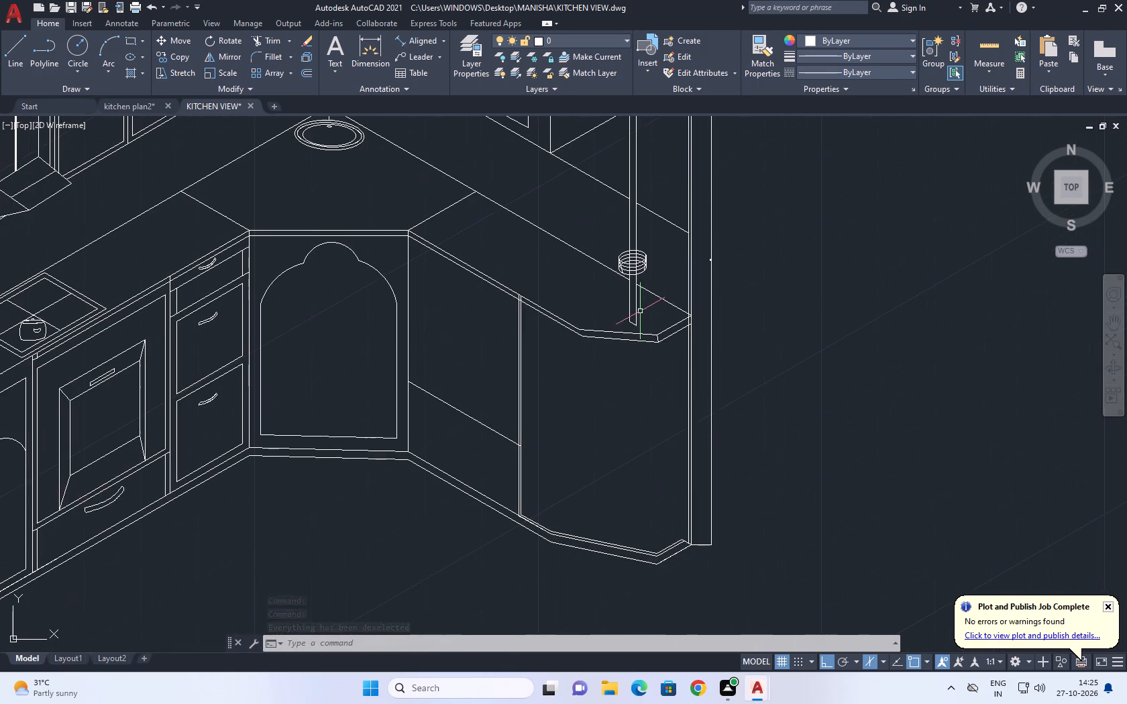
pyautogui.moveTo(556, 379); pyautogui.dragTo(561, 392, button='middle')
pyautogui.scroll(2, 609, 335)
pyautogui.click(641, 357)
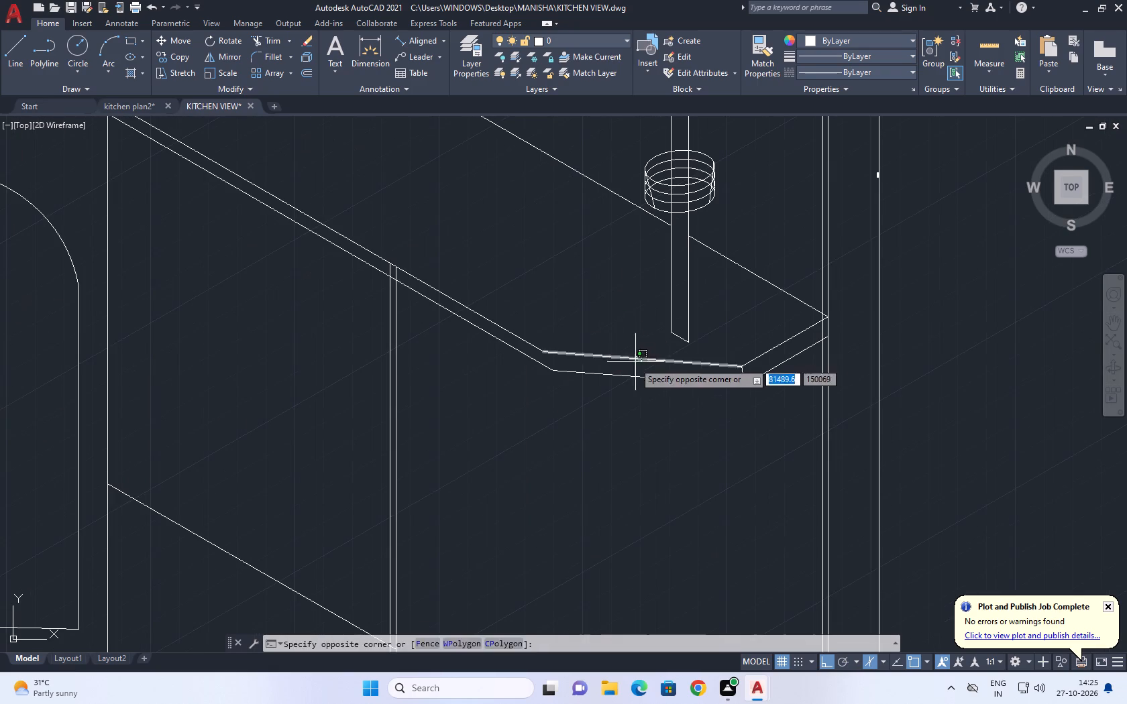
pyautogui.click(629, 365)
pyautogui.moveTo(638, 367); pyautogui.dragTo(599, 414, button='middle')
pyautogui.click(759, 384)
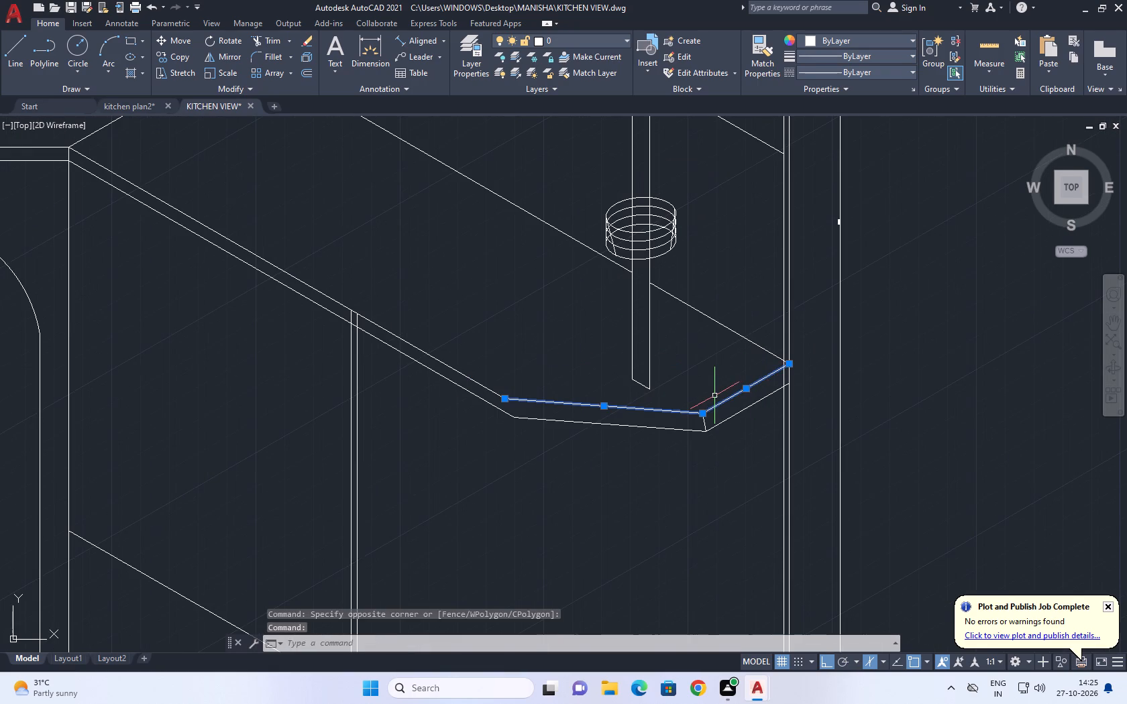
pyautogui.press('Delete')
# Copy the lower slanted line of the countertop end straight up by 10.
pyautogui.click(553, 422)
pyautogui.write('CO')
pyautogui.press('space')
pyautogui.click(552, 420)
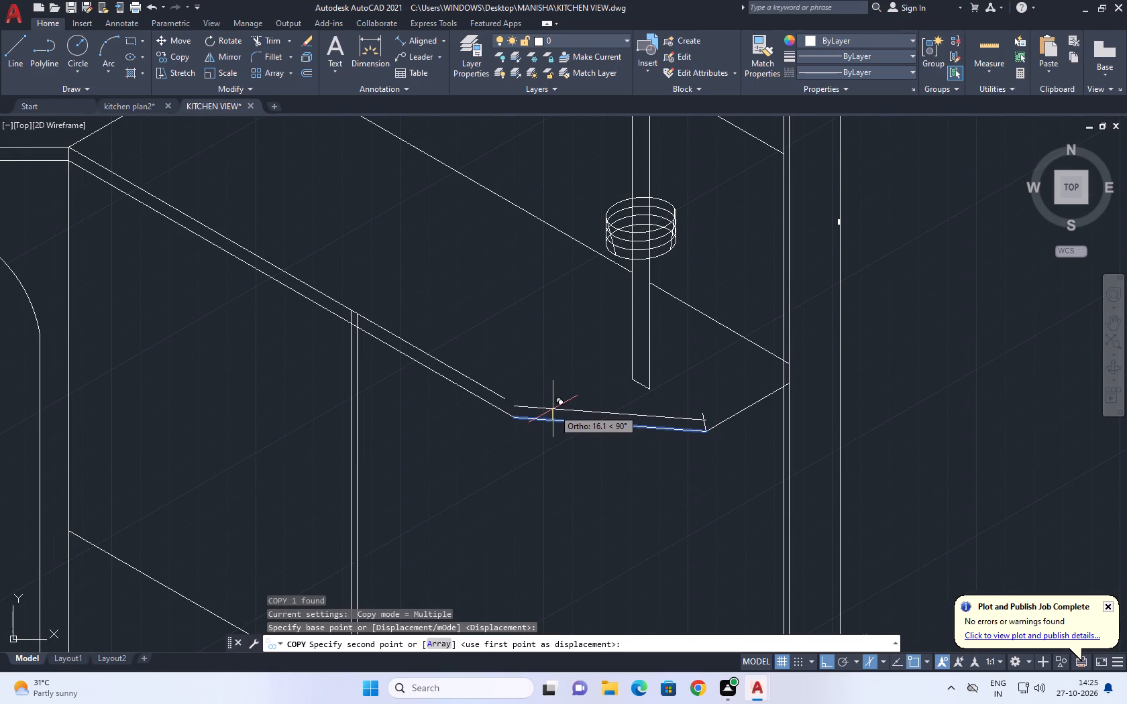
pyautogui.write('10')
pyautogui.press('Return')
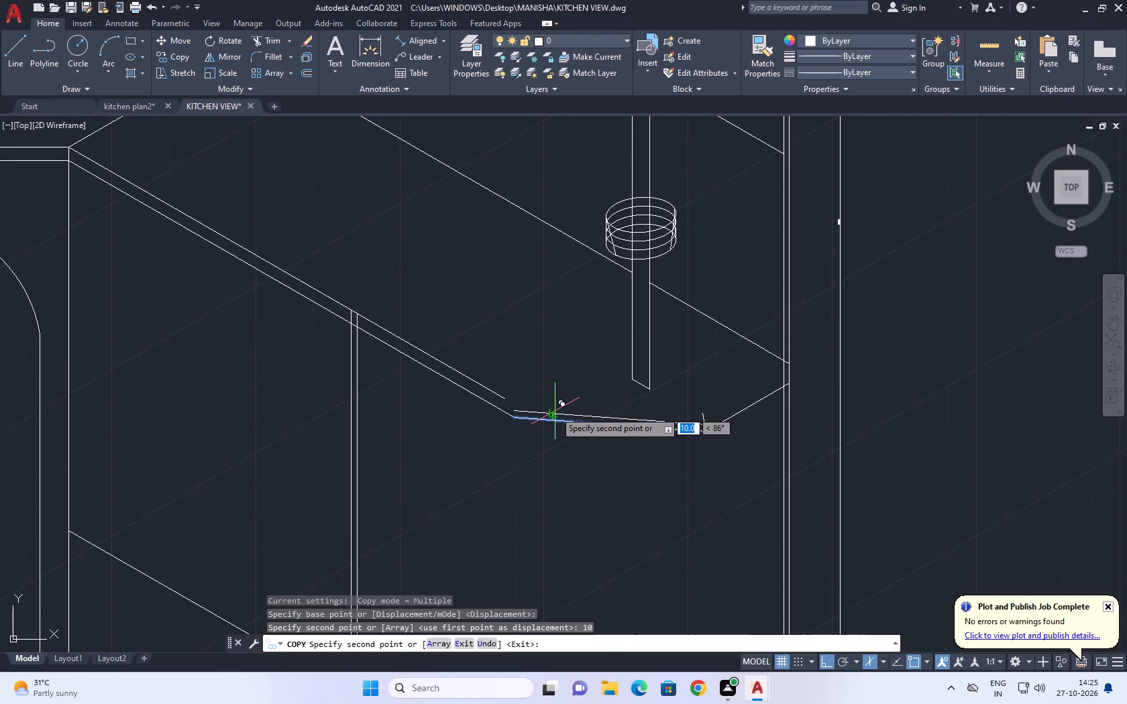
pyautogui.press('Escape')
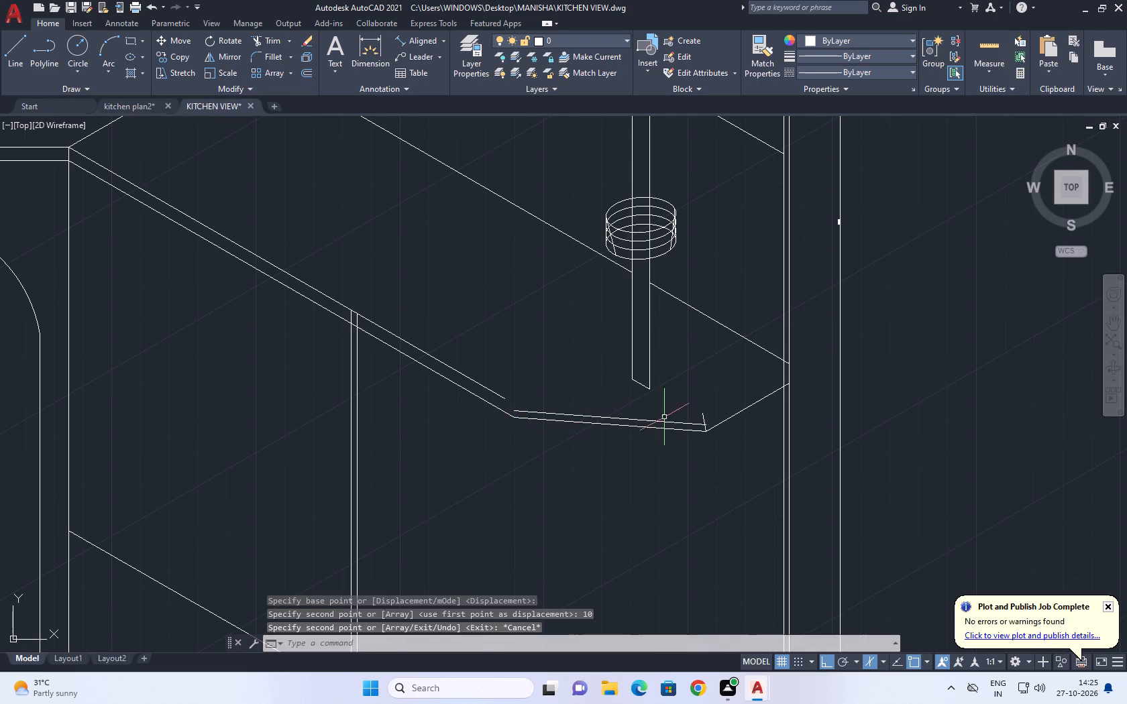
# Extend the countertop's upper front edge line to the copied slanted line.
pyautogui.scroll(1, 522, 419)
pyautogui.moveTo(494, 392); pyautogui.dragTo(508, 424, button='middle')
pyautogui.scroll(1, 508, 424)
pyautogui.write('EX')
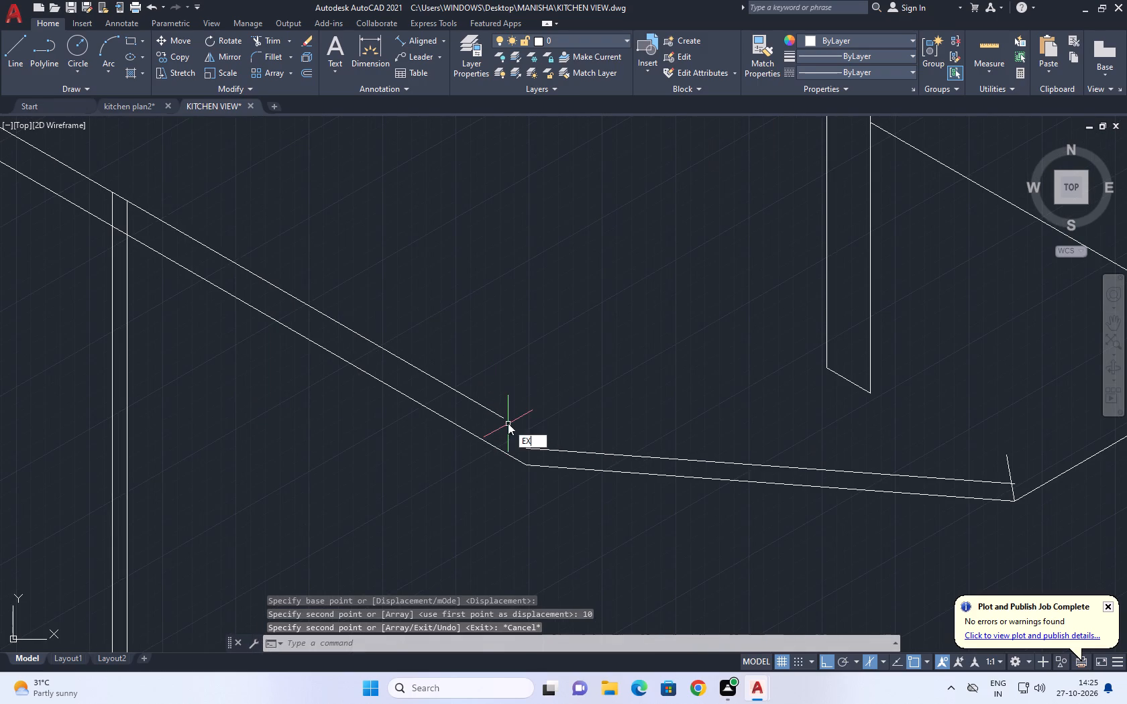
pyautogui.press('space')
pyautogui.click(503, 420)
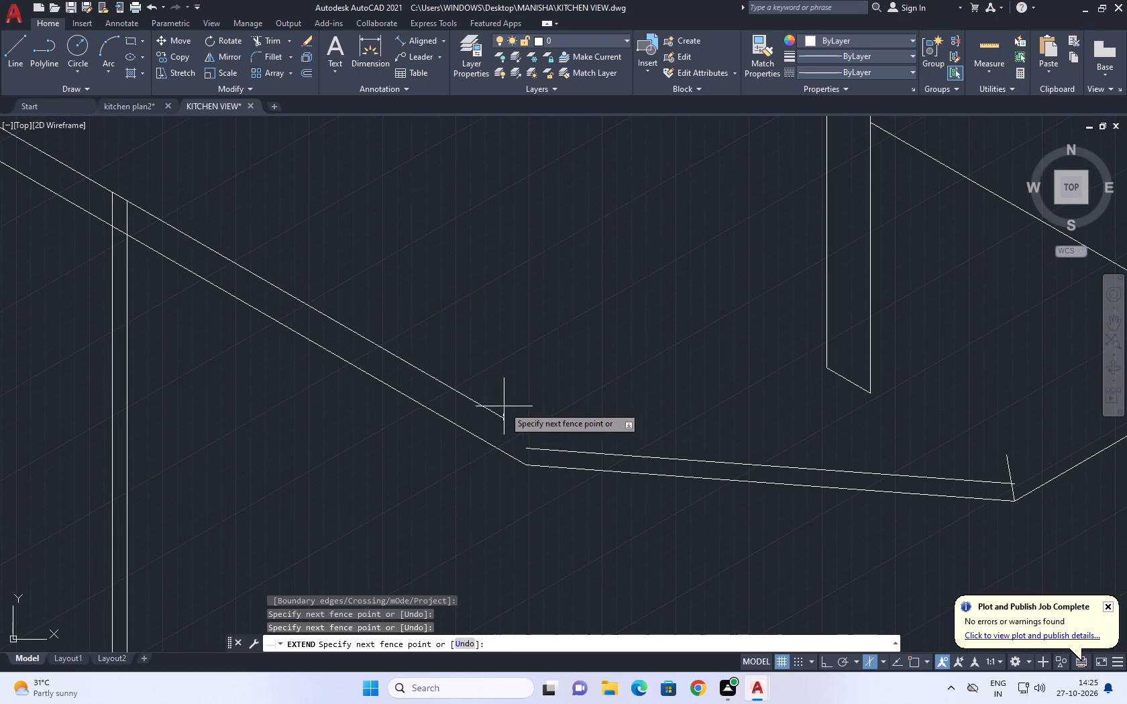
pyautogui.click(515, 396)
pyautogui.click(481, 420)
pyautogui.click(549, 389)
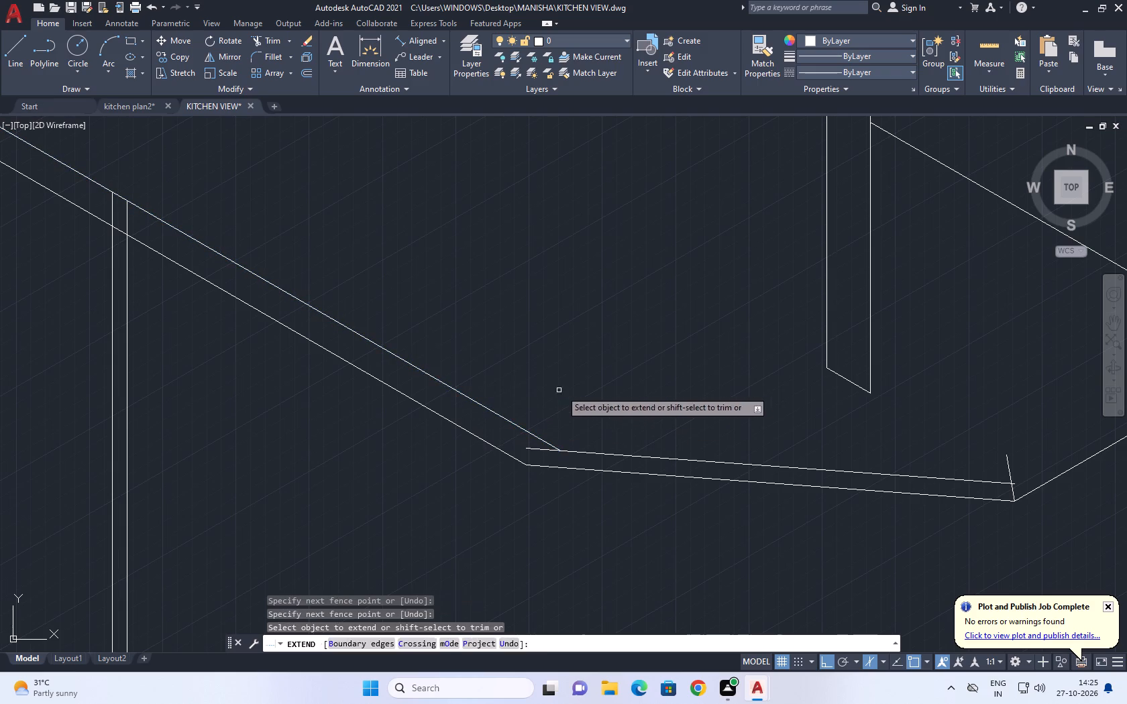
pyautogui.press('Escape')
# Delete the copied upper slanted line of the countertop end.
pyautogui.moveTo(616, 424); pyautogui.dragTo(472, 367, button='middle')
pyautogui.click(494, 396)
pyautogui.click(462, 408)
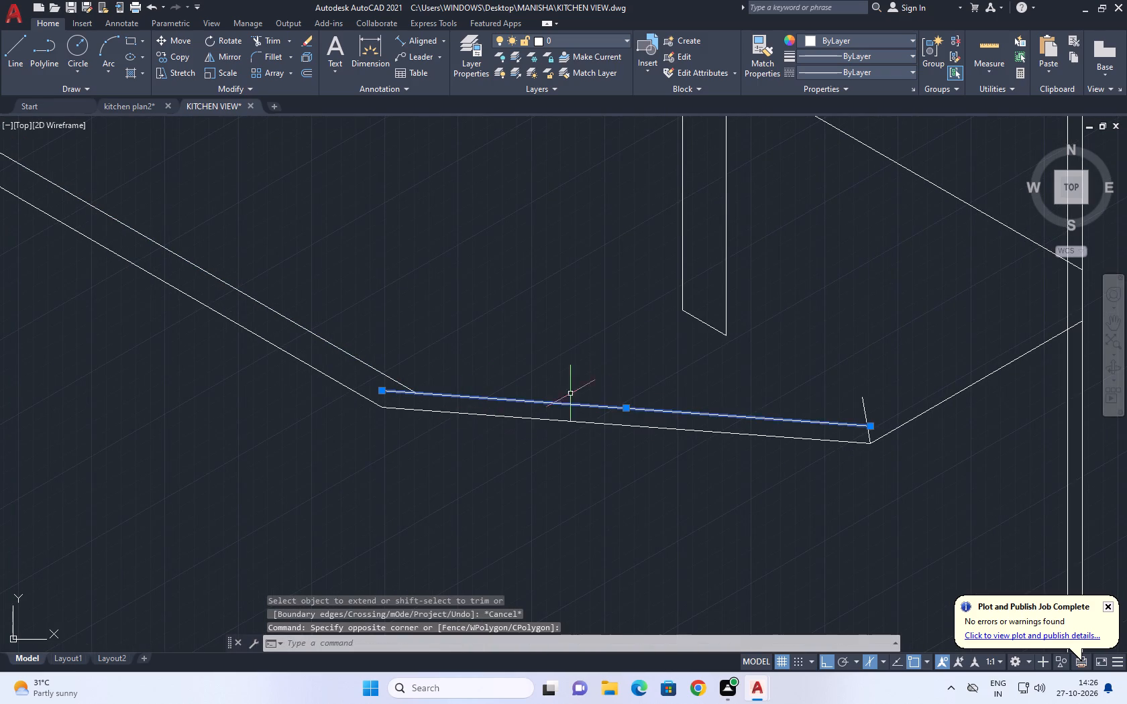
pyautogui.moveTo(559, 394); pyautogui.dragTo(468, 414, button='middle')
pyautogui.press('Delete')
# Delete the short connecting line at the outer corner of the countertop end.
pyautogui.moveTo(745, 422); pyautogui.dragTo(619, 436, button='middle')
pyautogui.moveTo(659, 442); pyautogui.dragTo(635, 444)
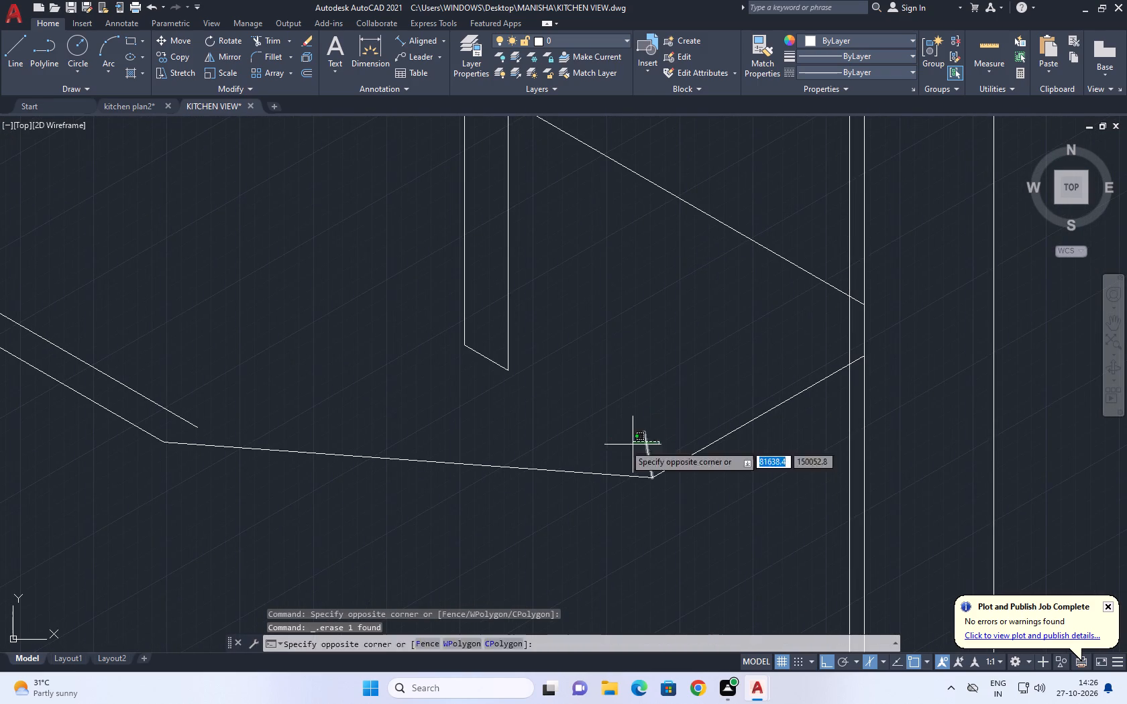
pyautogui.click(616, 443)
pyautogui.moveTo(641, 434); pyautogui.dragTo(640, 445, button='middle')
pyautogui.press('Delete')
# Copy the short lower edge line between the countertop's outer corner and the wall straight up by 20.
pyautogui.click(695, 459)
pyautogui.click(665, 459)
pyautogui.moveTo(689, 477); pyautogui.dragTo(682, 465)
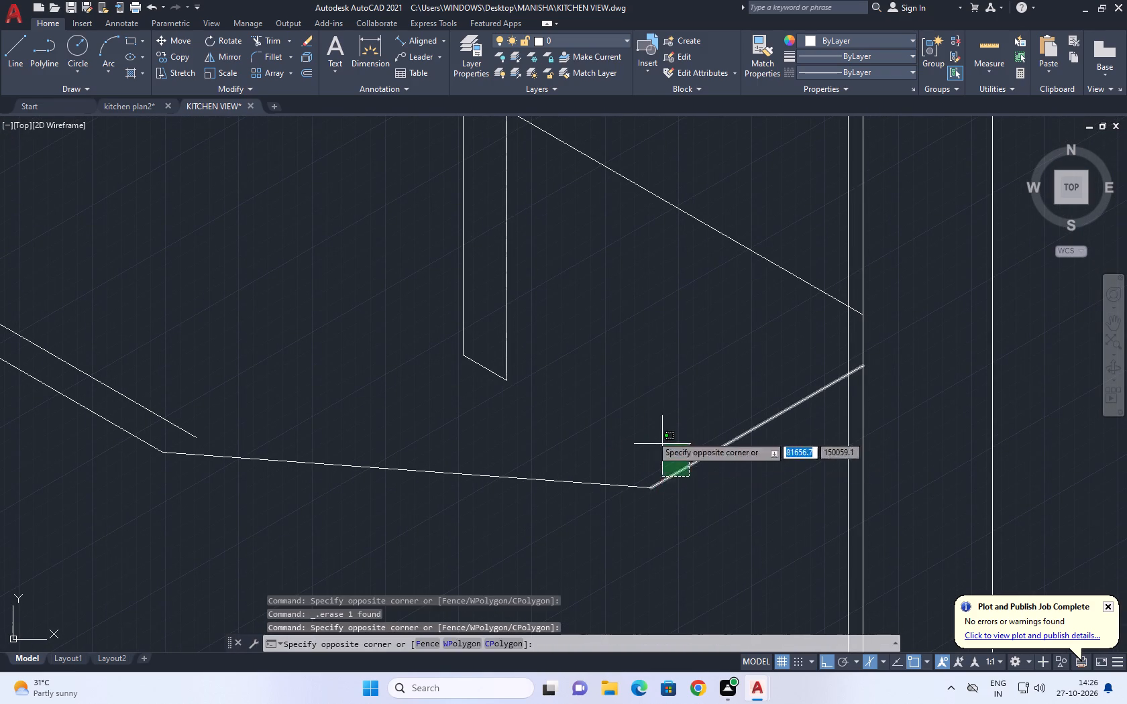
pyautogui.click(649, 434)
pyautogui.write('CO')
pyautogui.press('space')
pyautogui.click(654, 459)
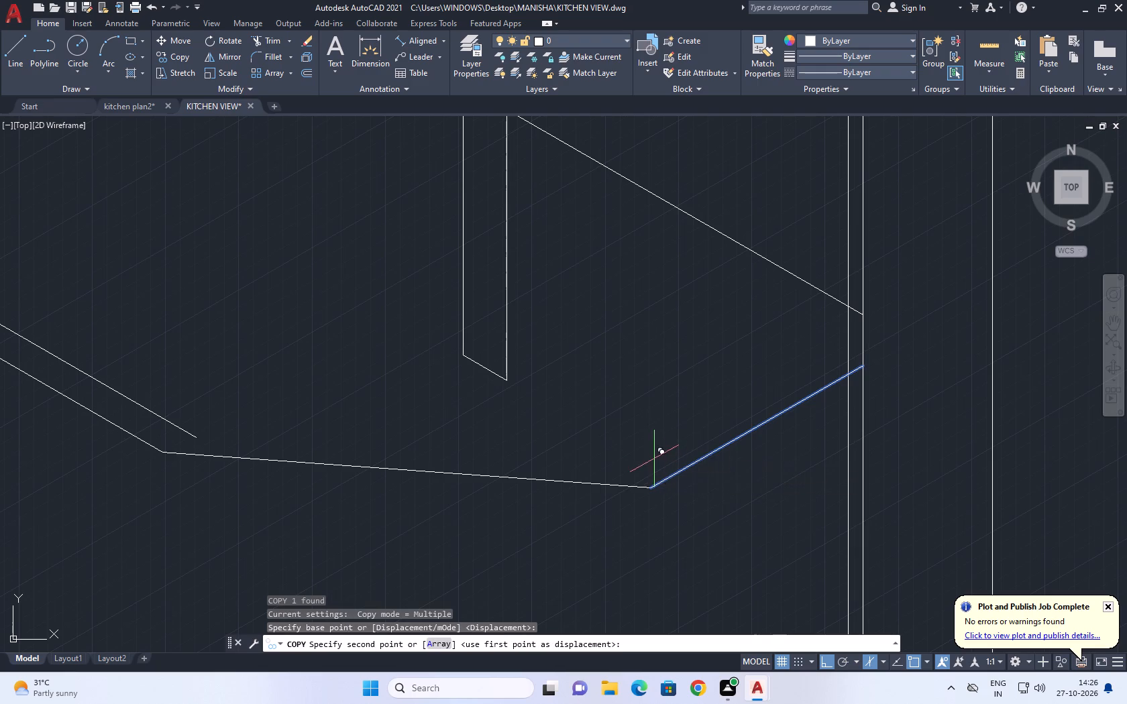
pyautogui.write('20')
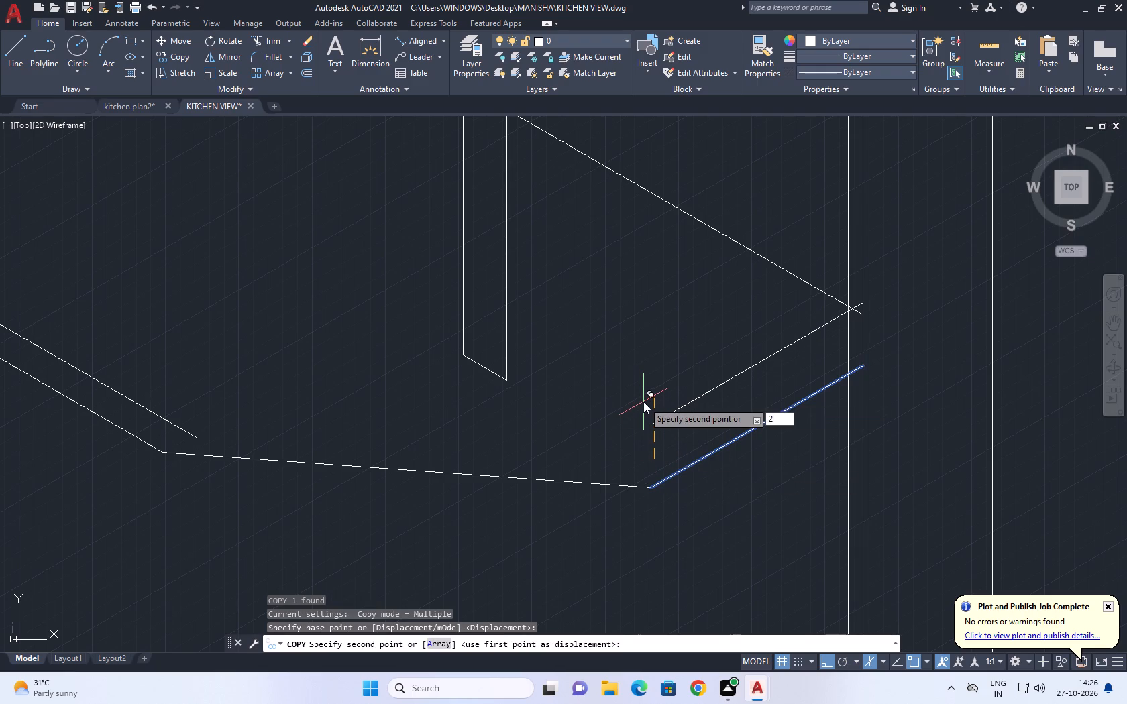
pyautogui.press('Return')
pyautogui.press('Escape')
# Copy the lower slanted line of the countertop end straight up by 20.
pyautogui.click(596, 457)
pyautogui.click(509, 500)
pyautogui.press('c')
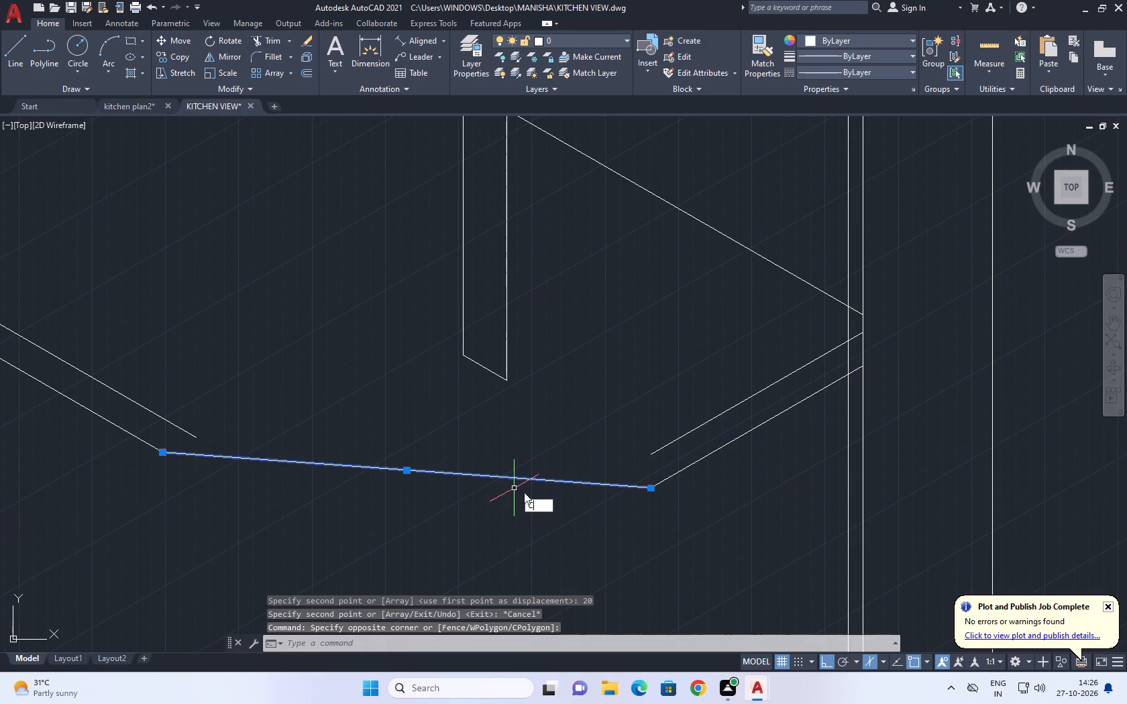
pyautogui.press('o')
pyautogui.press('space')
pyautogui.click(529, 497)
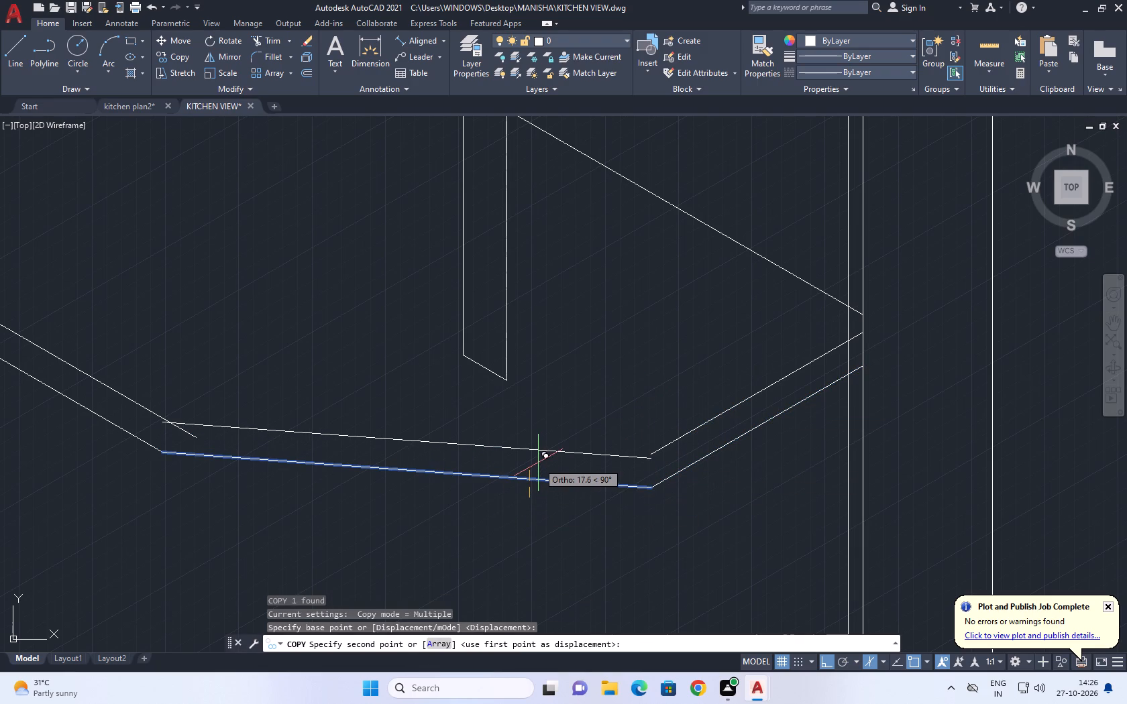
pyautogui.write('20')
pyautogui.press('Return')
pyautogui.press('Escape')
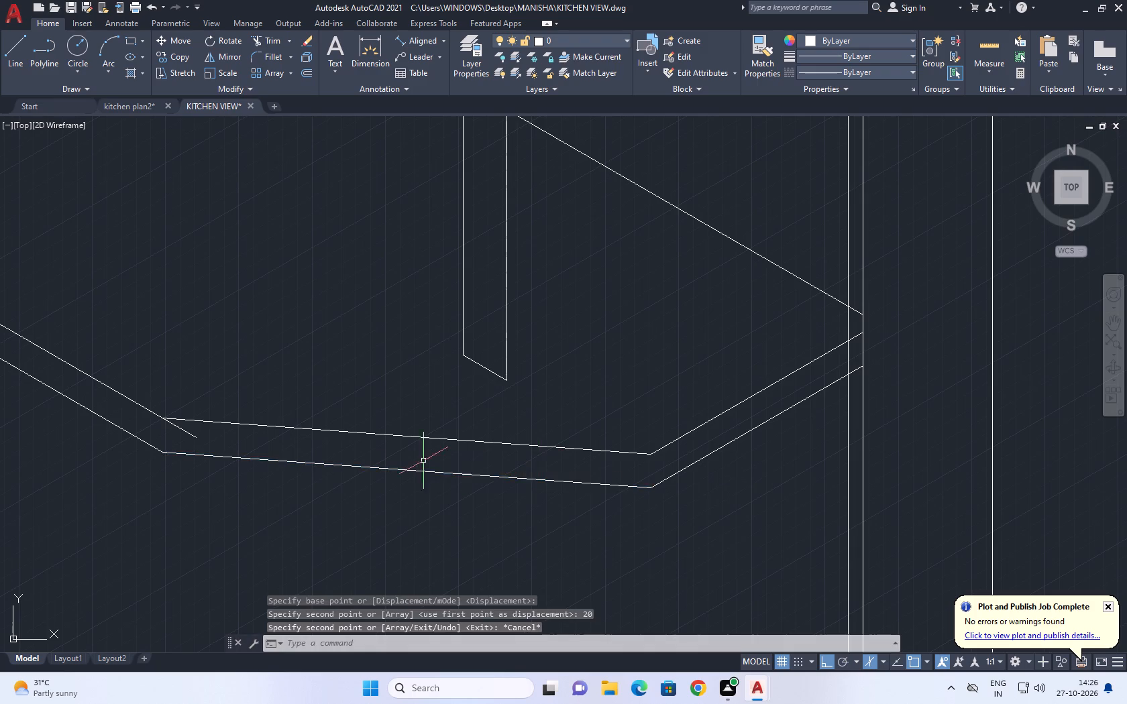
# Trim the tip of the upper front edge line where it runs past the upper slanted line.
pyautogui.moveTo(378, 461); pyautogui.dragTo(515, 410, button='middle')
pyautogui.write('TR')
pyautogui.press('space')
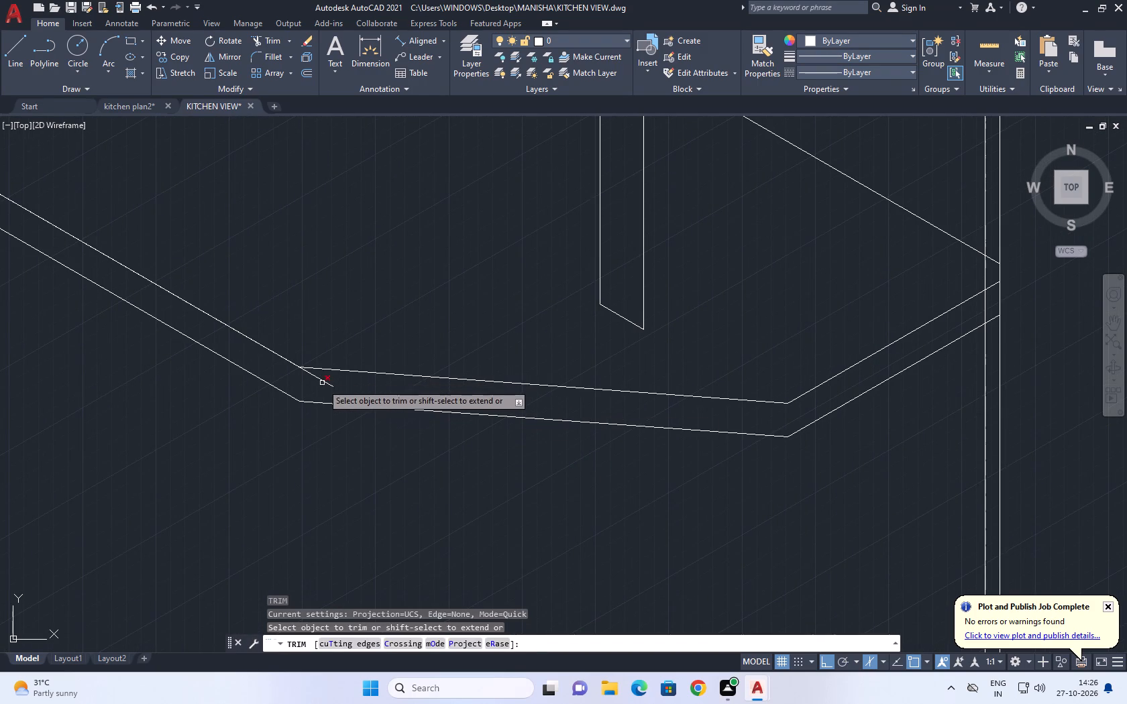
pyautogui.click(322, 384)
pyautogui.press('Escape')
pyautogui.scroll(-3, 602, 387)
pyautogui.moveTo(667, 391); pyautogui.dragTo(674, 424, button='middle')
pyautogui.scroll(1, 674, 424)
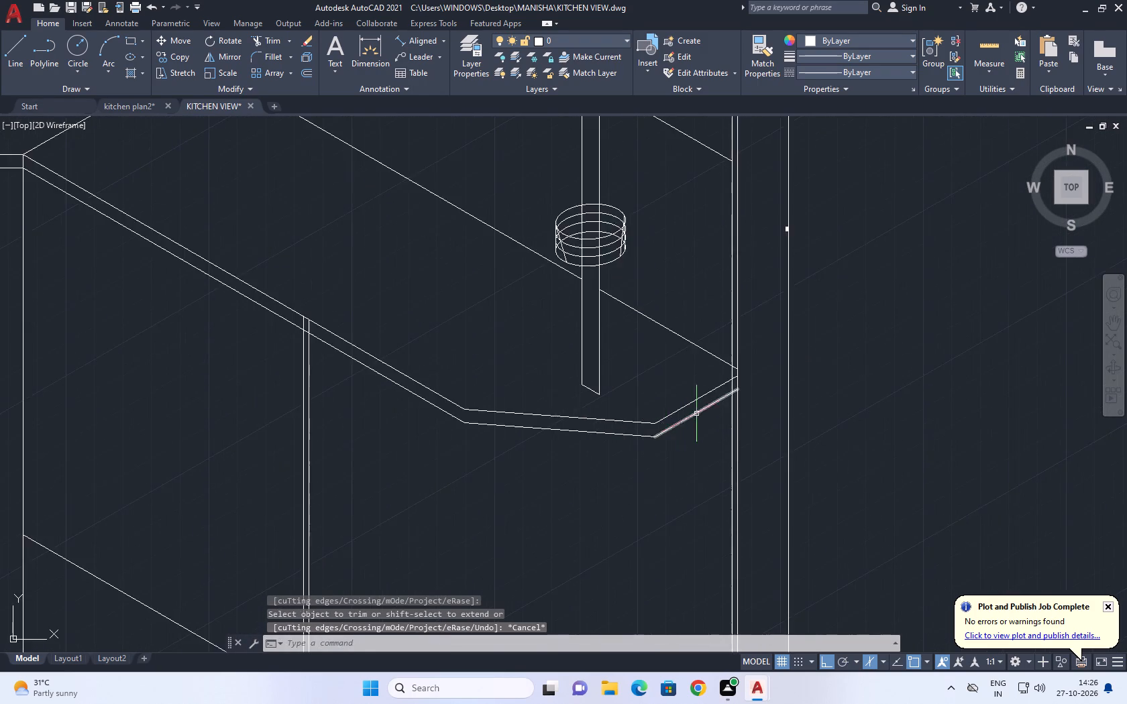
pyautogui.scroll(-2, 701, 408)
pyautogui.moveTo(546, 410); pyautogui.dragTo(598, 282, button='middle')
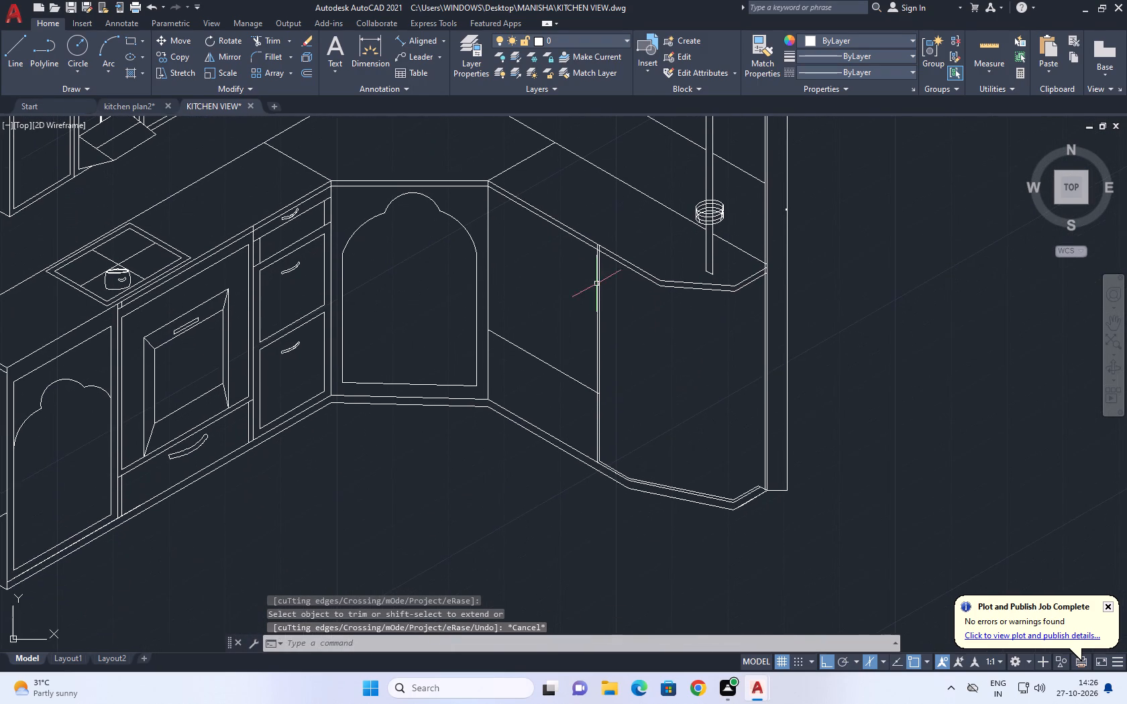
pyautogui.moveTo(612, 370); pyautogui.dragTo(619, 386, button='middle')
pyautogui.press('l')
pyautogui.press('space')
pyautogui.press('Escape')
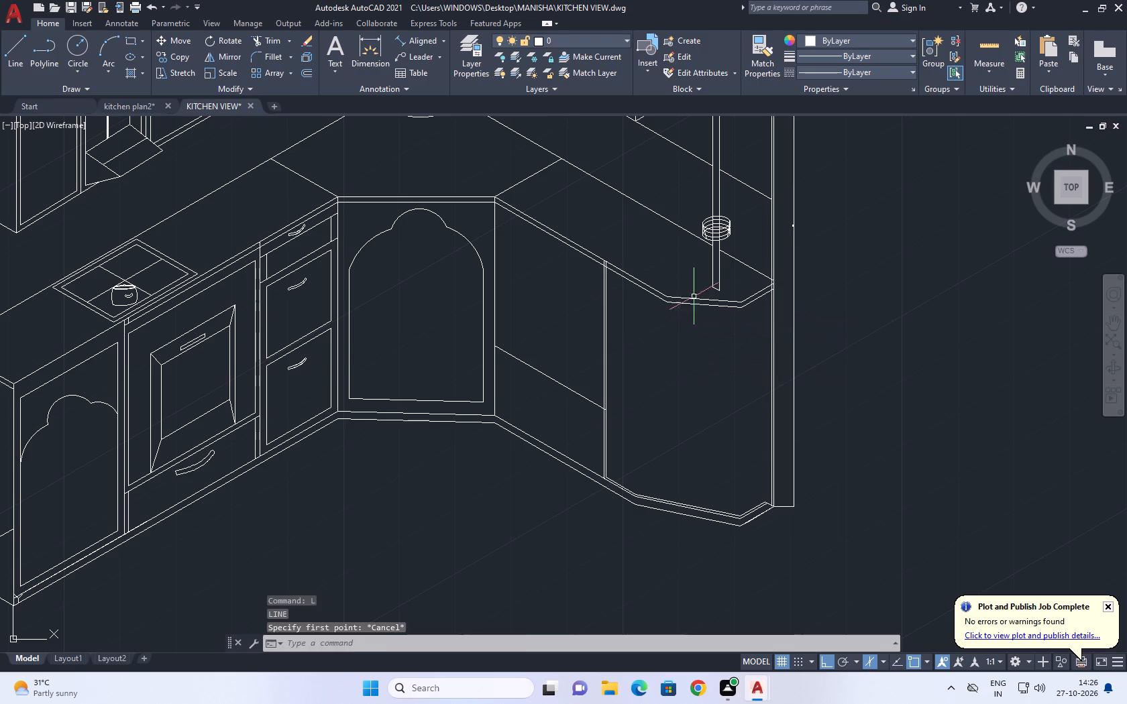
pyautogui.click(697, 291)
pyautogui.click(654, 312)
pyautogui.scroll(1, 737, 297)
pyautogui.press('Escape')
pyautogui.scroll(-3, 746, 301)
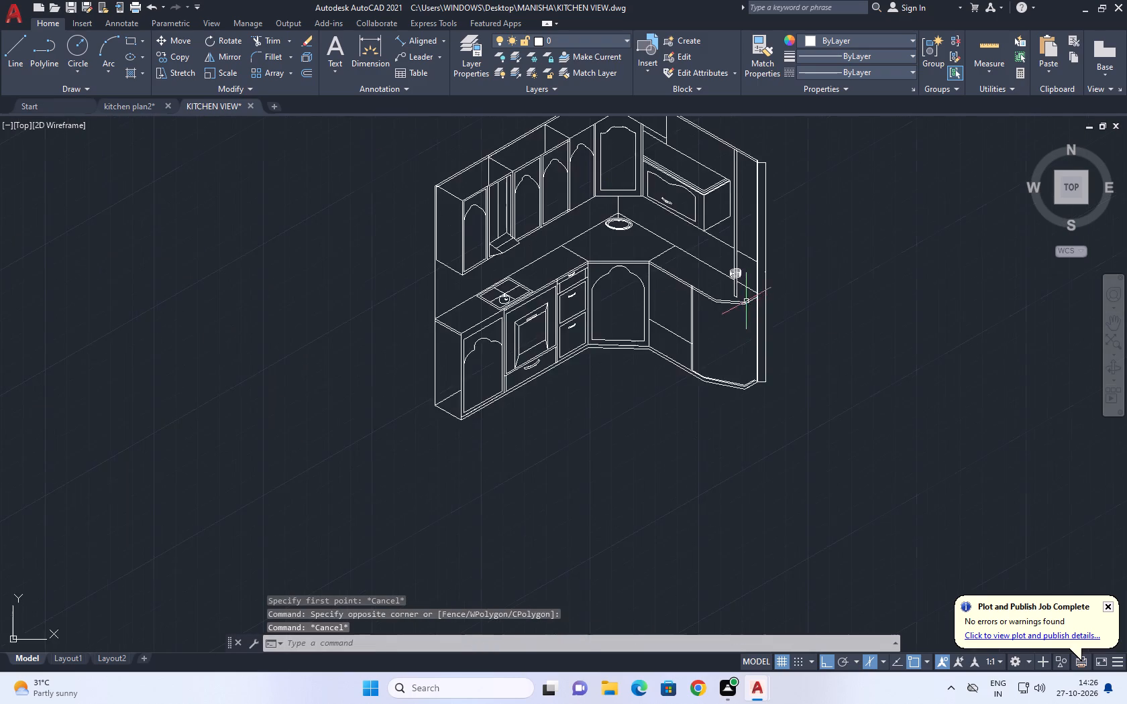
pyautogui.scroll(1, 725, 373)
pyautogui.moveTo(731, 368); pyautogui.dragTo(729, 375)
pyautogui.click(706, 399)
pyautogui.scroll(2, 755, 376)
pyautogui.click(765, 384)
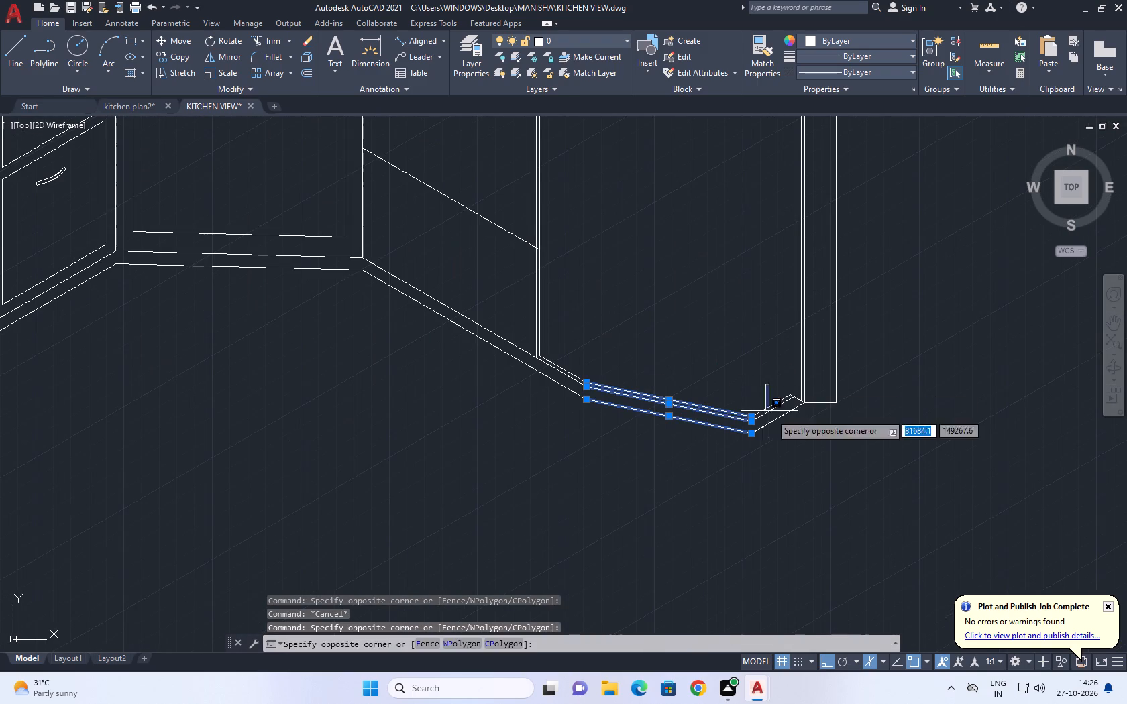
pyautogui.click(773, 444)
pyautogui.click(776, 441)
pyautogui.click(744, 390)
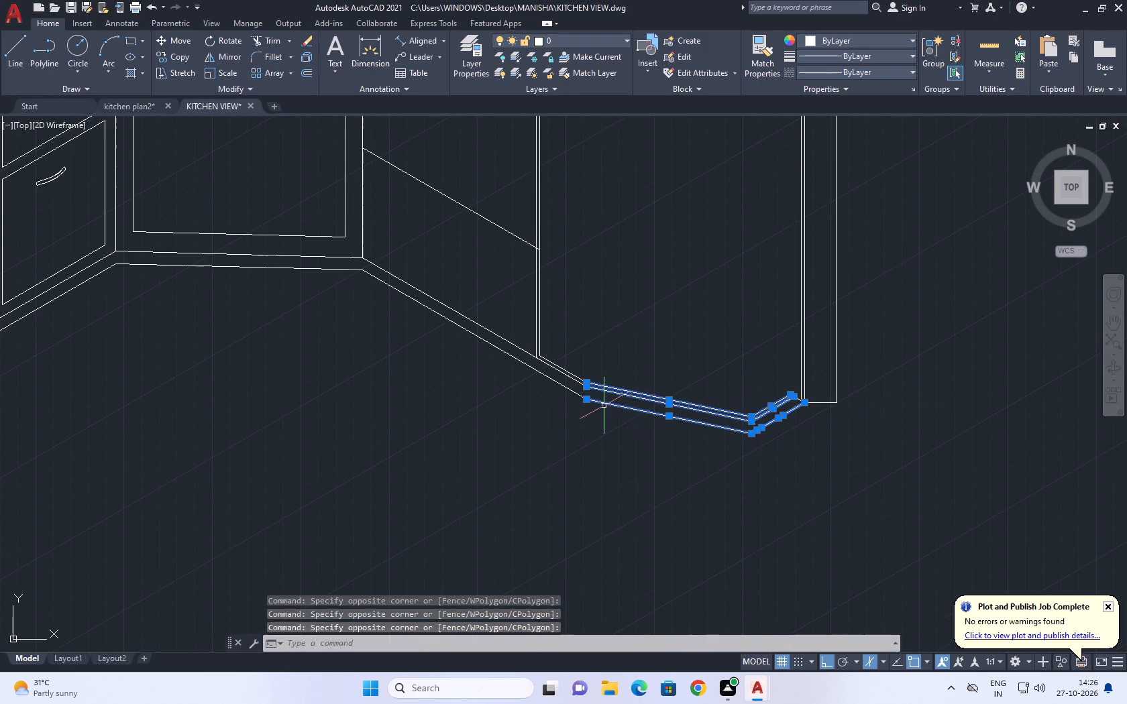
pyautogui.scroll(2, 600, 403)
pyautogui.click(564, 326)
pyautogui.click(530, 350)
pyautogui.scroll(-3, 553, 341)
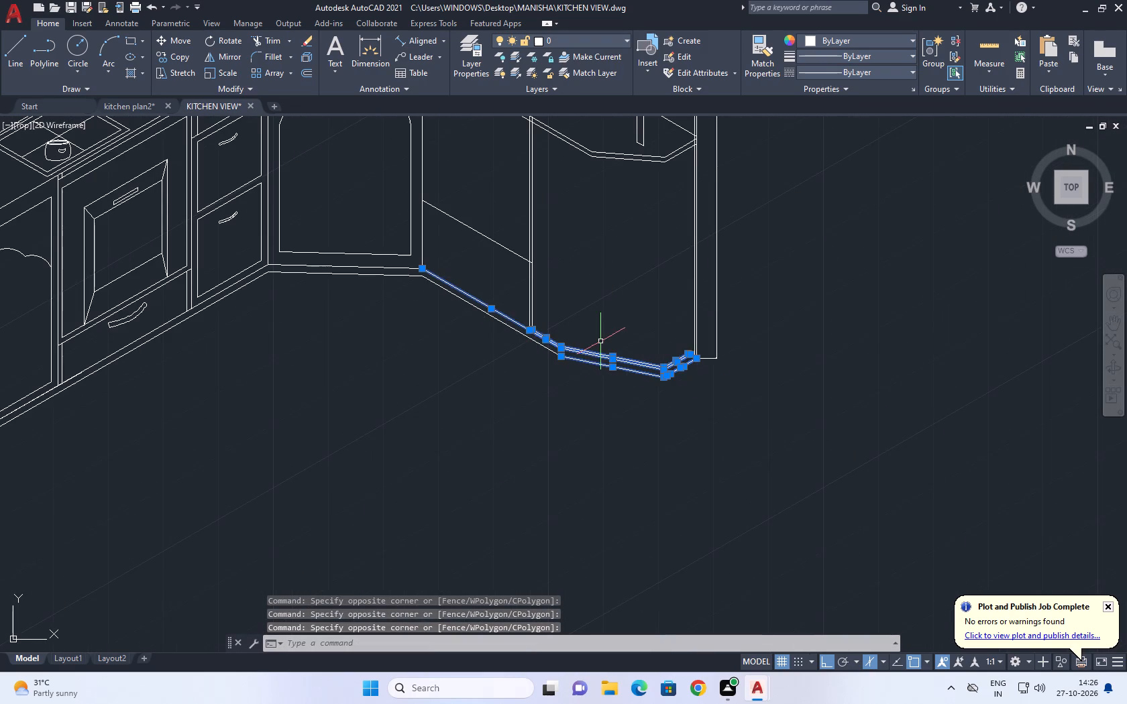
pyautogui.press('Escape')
# Copy all the base lines of the angled end unit straight up by about 391 to form a middle shelf.
pyautogui.click(604, 326)
pyautogui.click(562, 378)
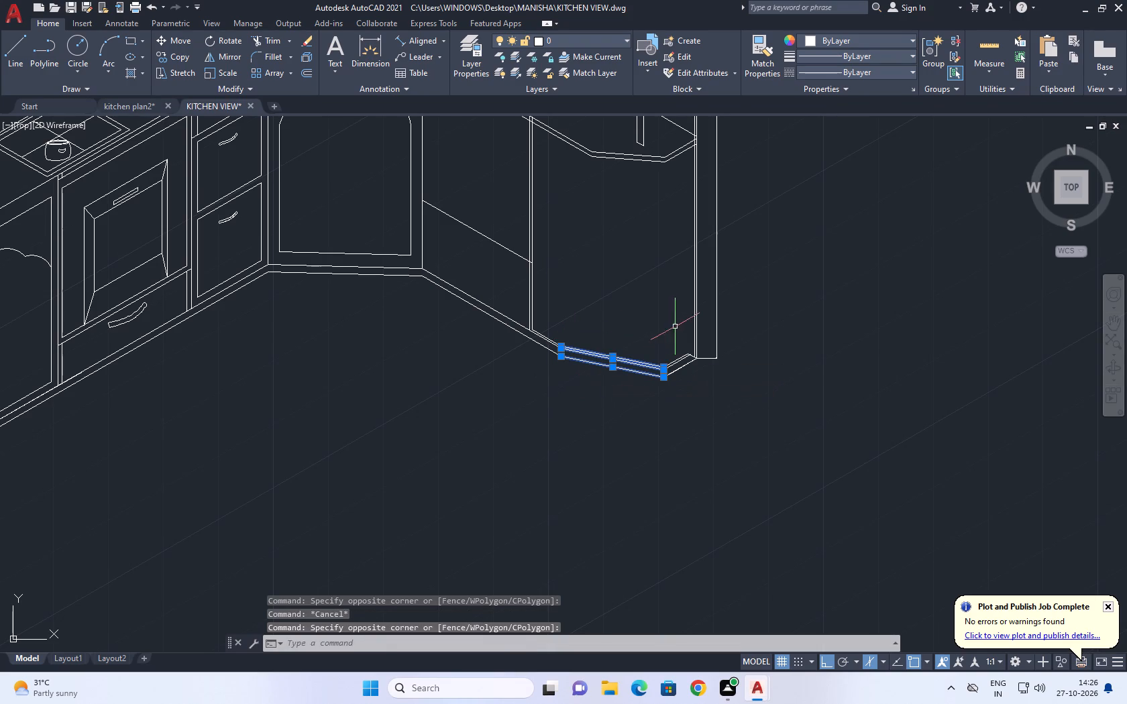
pyautogui.click(677, 325)
pyautogui.click(664, 410)
pyautogui.scroll(2, 580, 343)
pyautogui.click(540, 313)
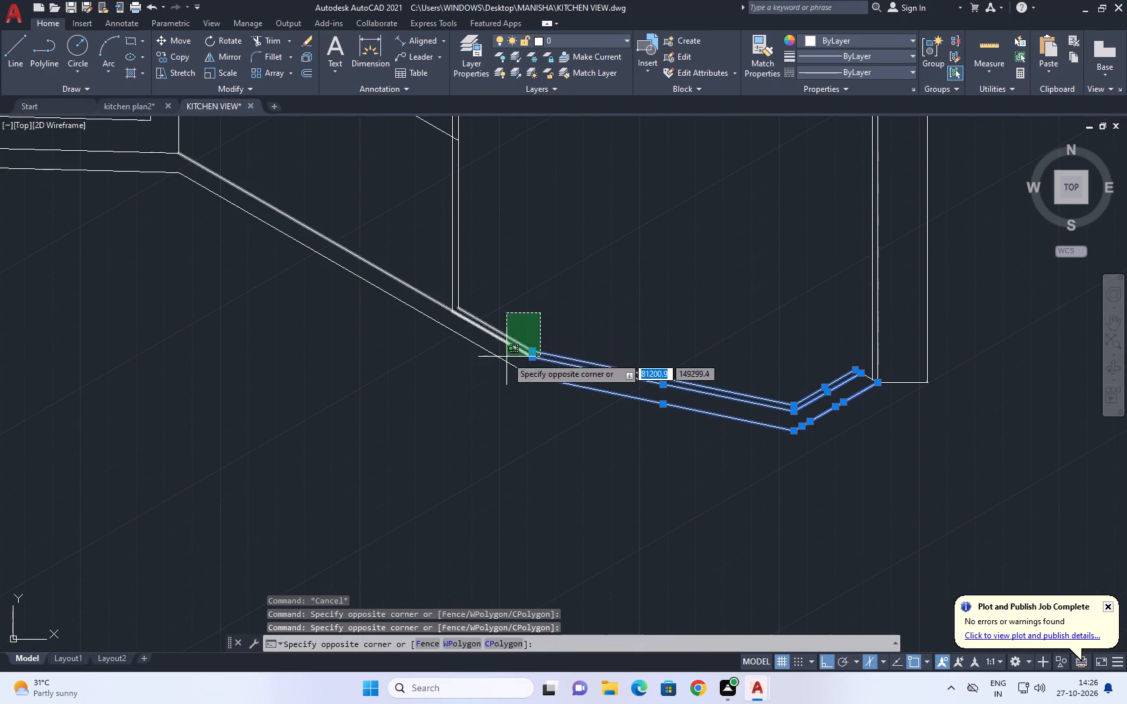
pyautogui.click(506, 357)
pyautogui.click(506, 368)
pyautogui.click(503, 355)
pyautogui.moveTo(515, 362); pyautogui.dragTo(508, 385, button='middle')
pyautogui.press('c')
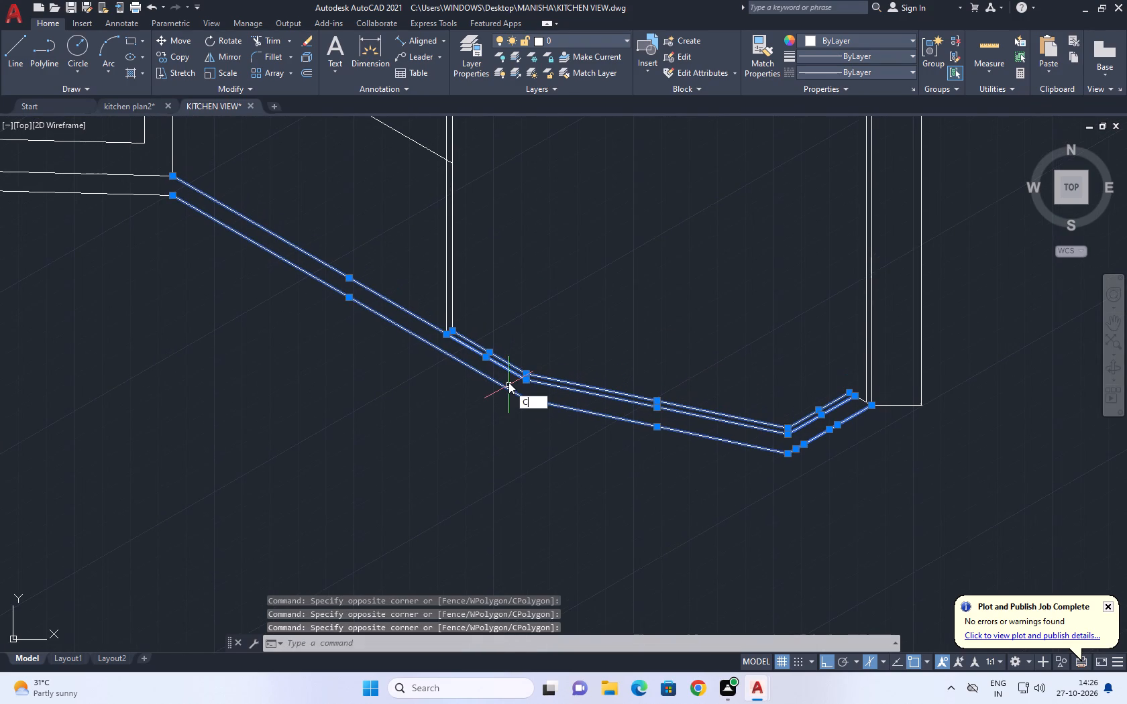
pyautogui.write('O')
pyautogui.press('space')
pyautogui.moveTo(809, 416); pyautogui.dragTo(692, 493, button='middle')
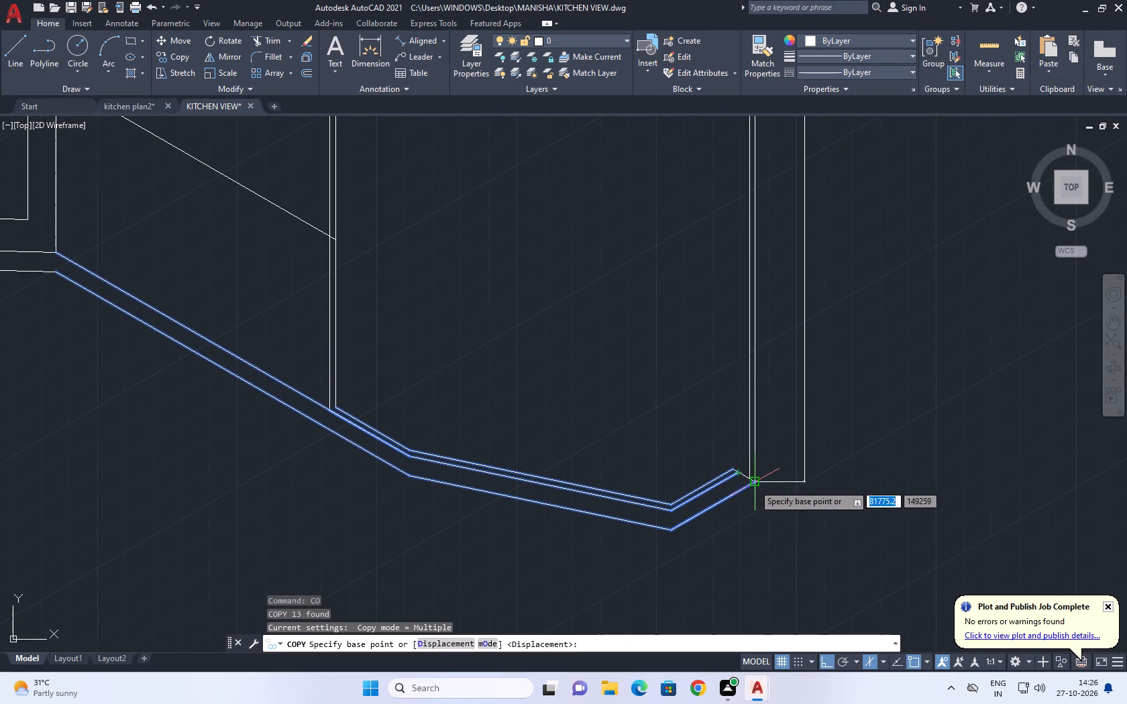
pyautogui.click(754, 485)
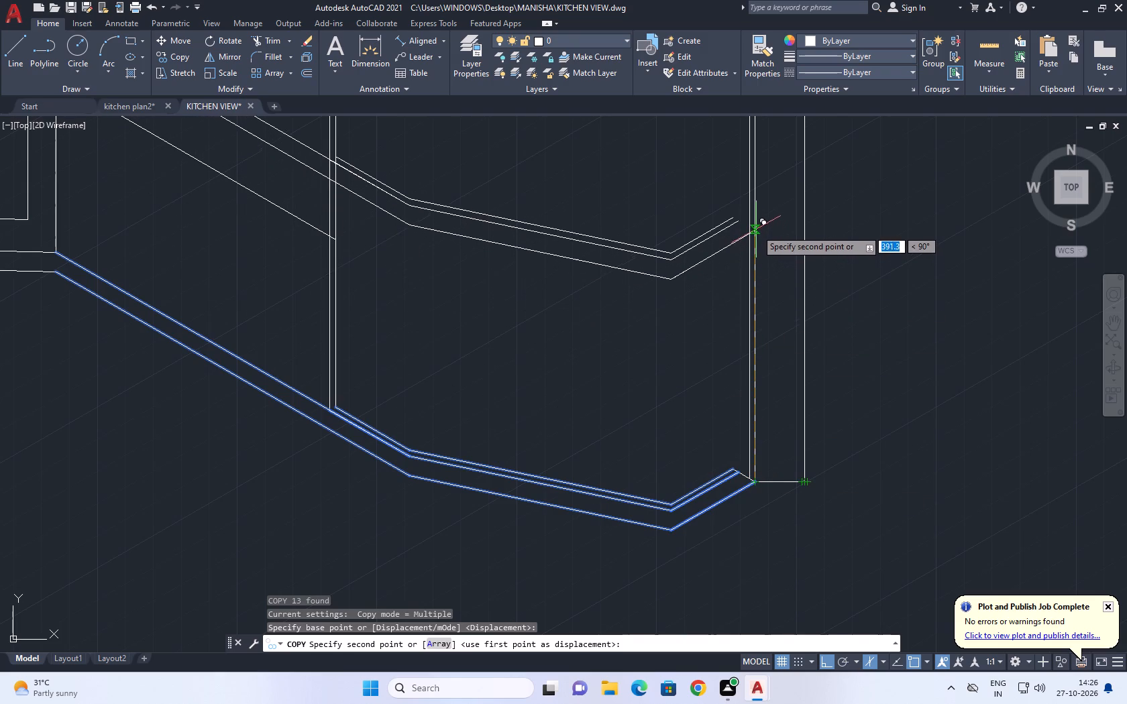
pyautogui.scroll(1, 756, 228)
pyautogui.click(756, 228)
pyautogui.press('Escape')
pyautogui.scroll(-3, 747, 388)
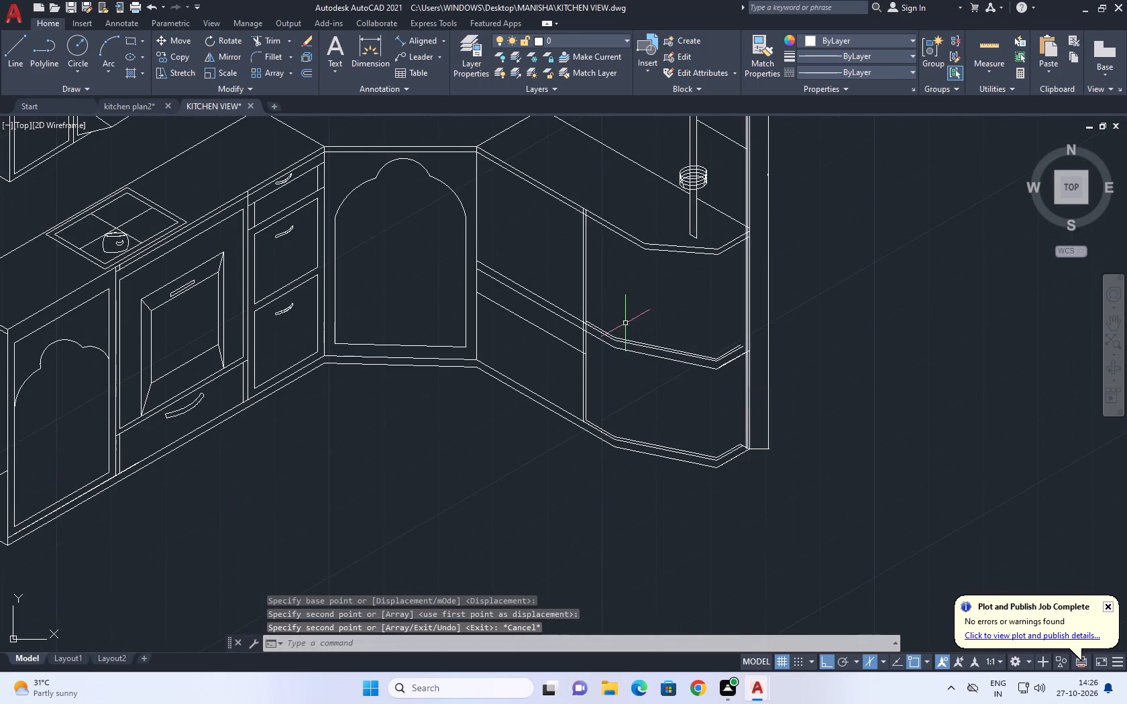
# Trim away the shelf lines running past the end unit's side panel and the slanted line across the adjoining cabinet front.
pyautogui.moveTo(619, 323); pyautogui.dragTo(626, 345, button='middle')
pyautogui.write('TR')
pyautogui.press('space')
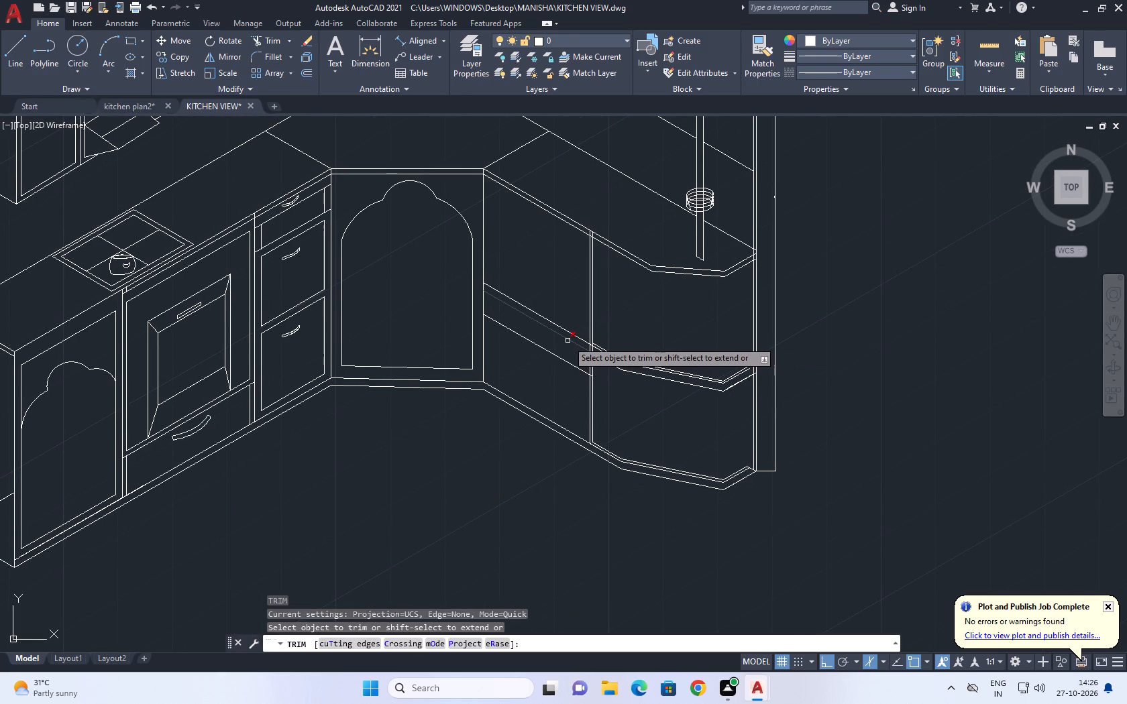
pyautogui.click(577, 307)
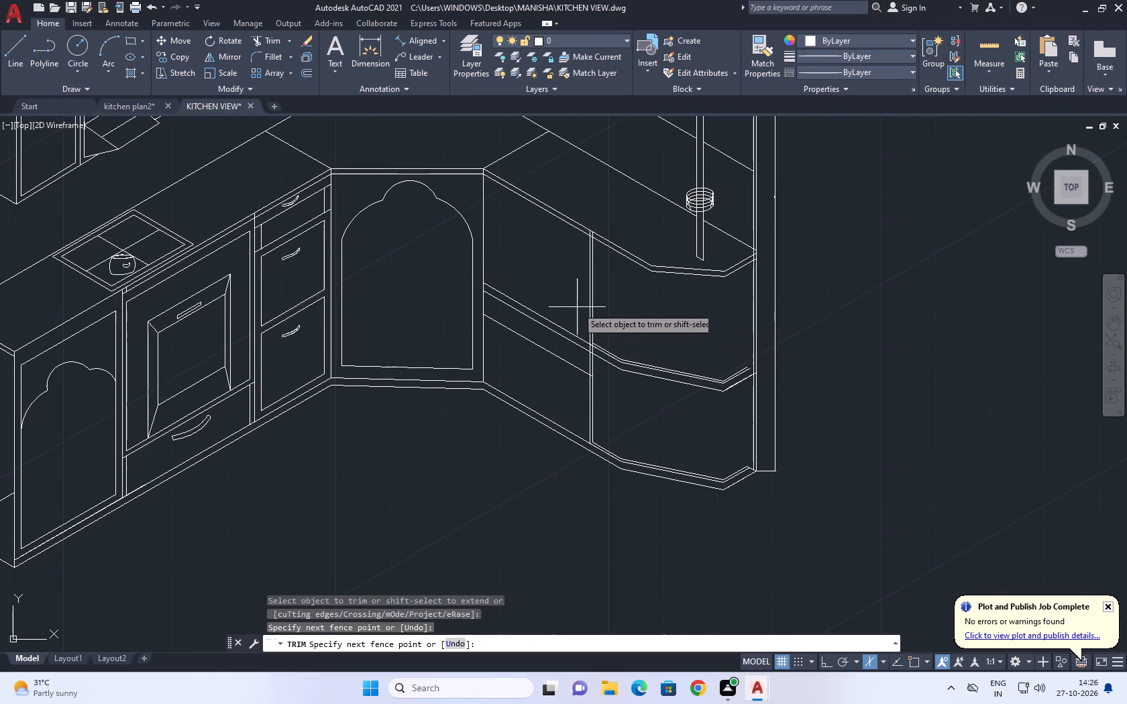
pyautogui.click(554, 386)
pyautogui.scroll(2, 597, 388)
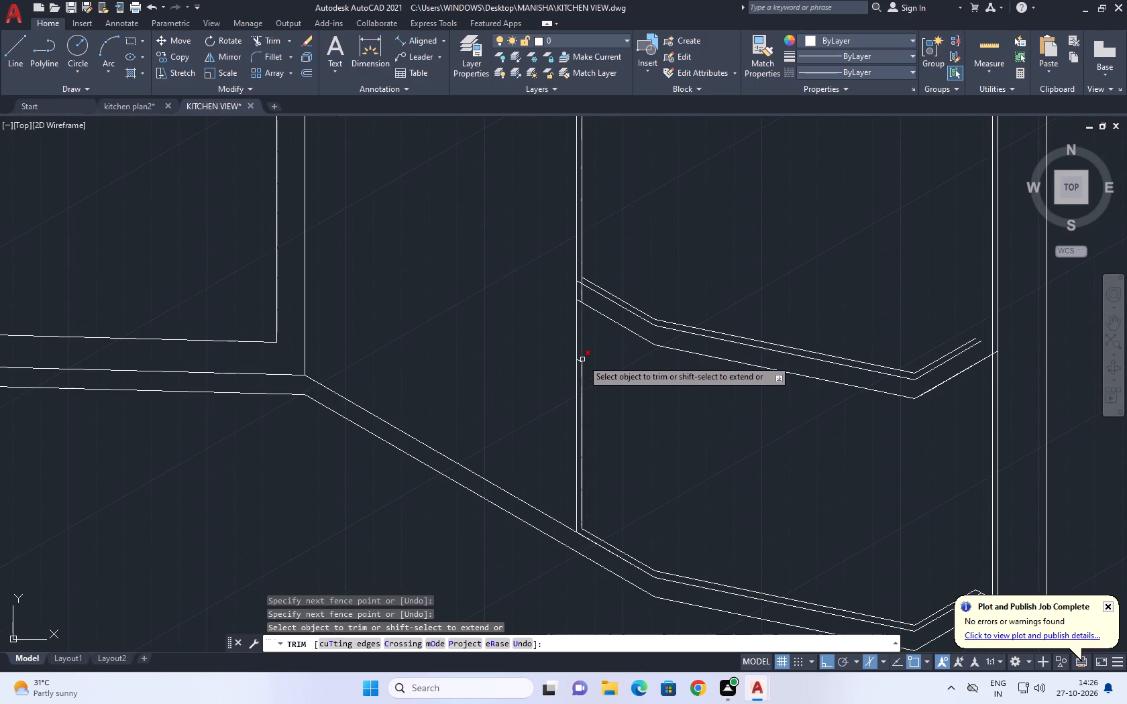
pyautogui.scroll(4, 580, 367)
pyautogui.click(577, 314)
pyautogui.click(574, 337)
pyautogui.scroll(-7, 573, 349)
pyautogui.moveTo(805, 382); pyautogui.dragTo(747, 397, button='middle')
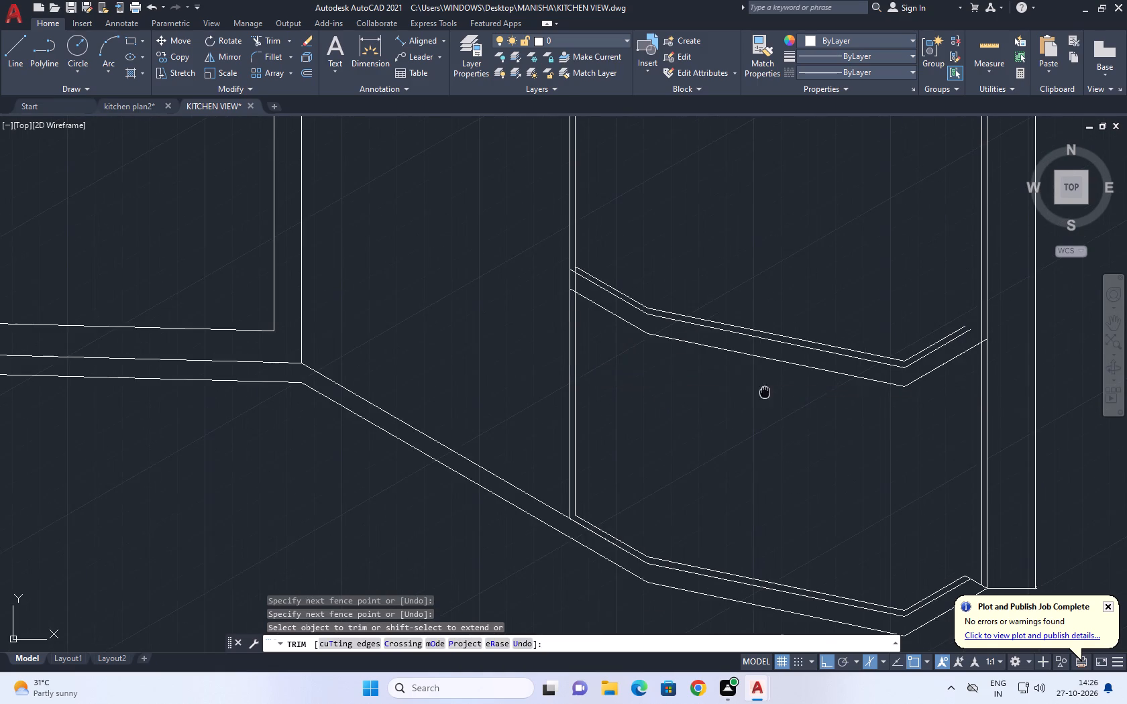
pyautogui.moveTo(747, 397); pyautogui.dragTo(563, 428, button='middle')
pyautogui.moveTo(716, 383); pyautogui.dragTo(676, 443, button='middle')
pyautogui.press('Escape')
# Draw a short line from the shelf's outer corner at the wall to the end of its uppermost edge line.
pyautogui.moveTo(744, 437); pyautogui.dragTo(652, 475, button='middle')
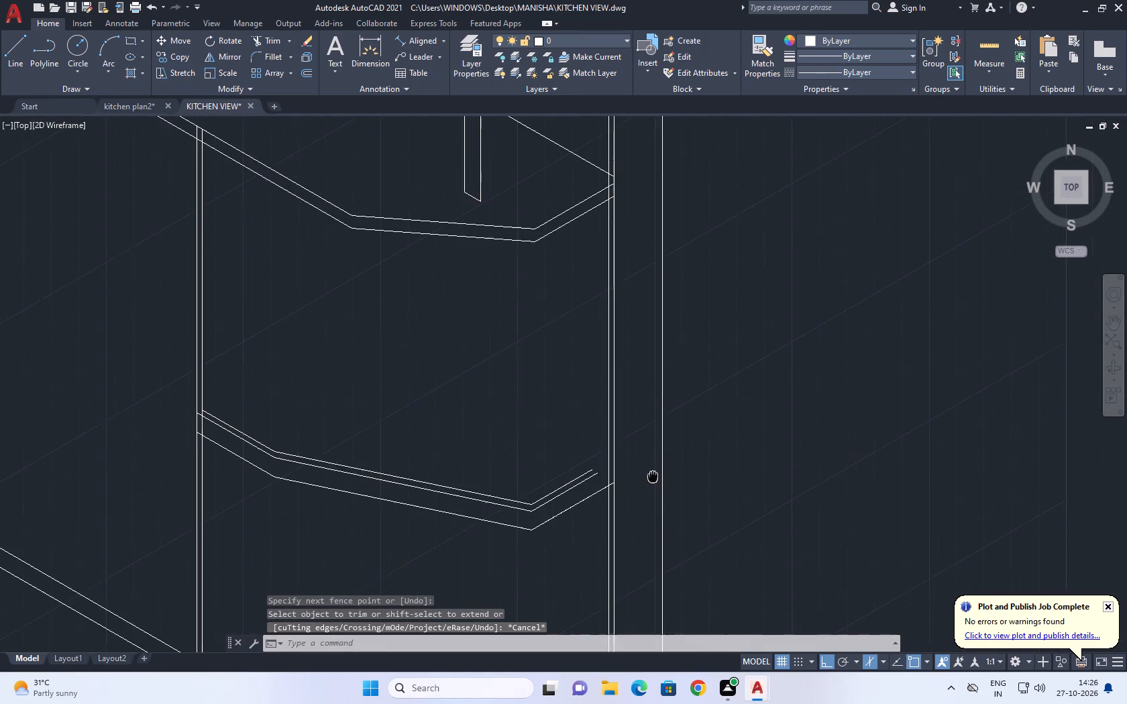
pyautogui.moveTo(652, 475); pyautogui.dragTo(645, 470, button='middle')
pyautogui.write('L')
pyautogui.press('space')
pyautogui.scroll(4, 580, 477)
pyautogui.click(742, 485)
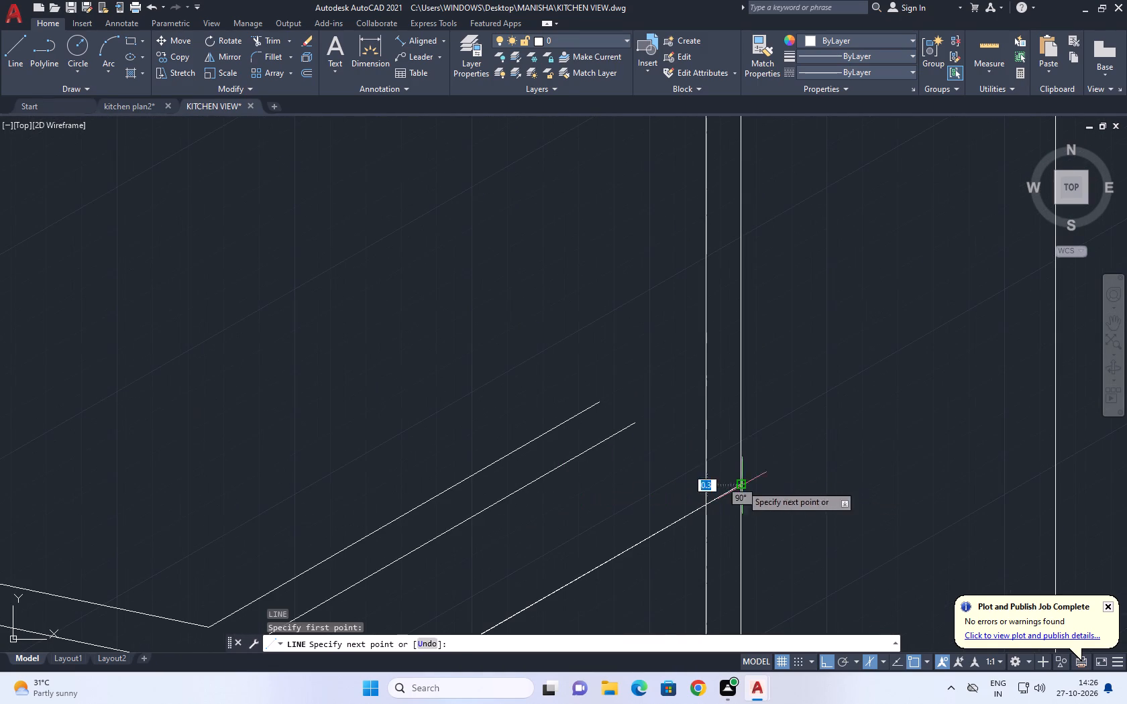
pyautogui.click(601, 404)
pyautogui.press('space')
pyautogui.scroll(-6, 800, 400)
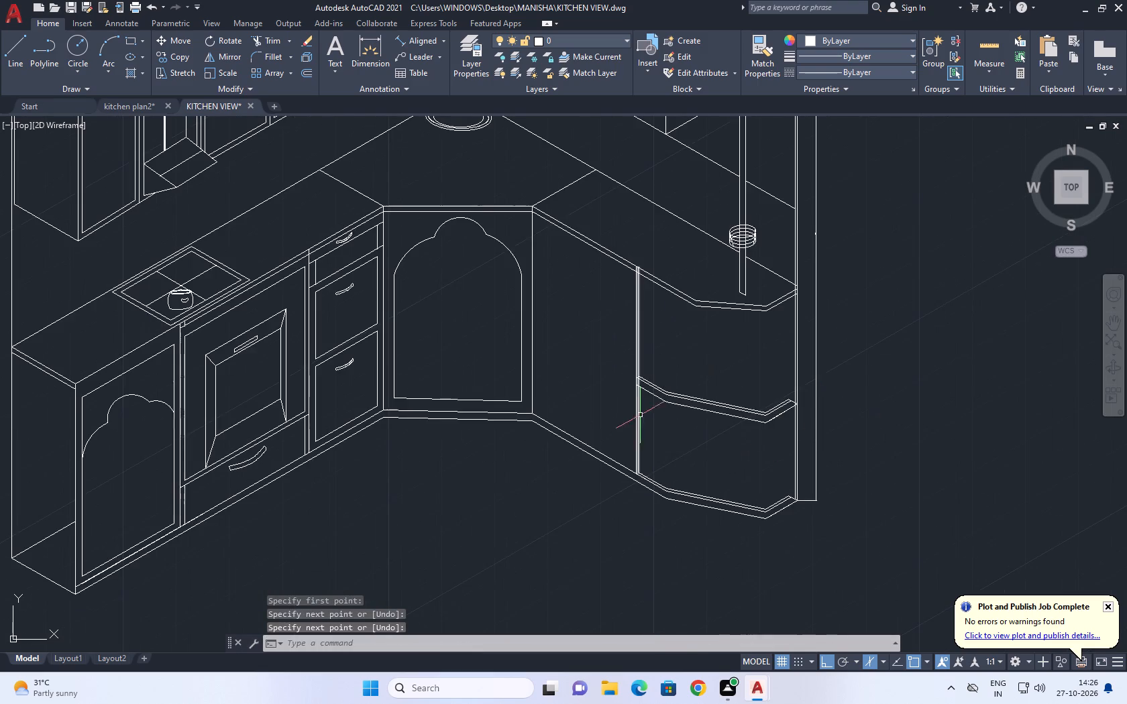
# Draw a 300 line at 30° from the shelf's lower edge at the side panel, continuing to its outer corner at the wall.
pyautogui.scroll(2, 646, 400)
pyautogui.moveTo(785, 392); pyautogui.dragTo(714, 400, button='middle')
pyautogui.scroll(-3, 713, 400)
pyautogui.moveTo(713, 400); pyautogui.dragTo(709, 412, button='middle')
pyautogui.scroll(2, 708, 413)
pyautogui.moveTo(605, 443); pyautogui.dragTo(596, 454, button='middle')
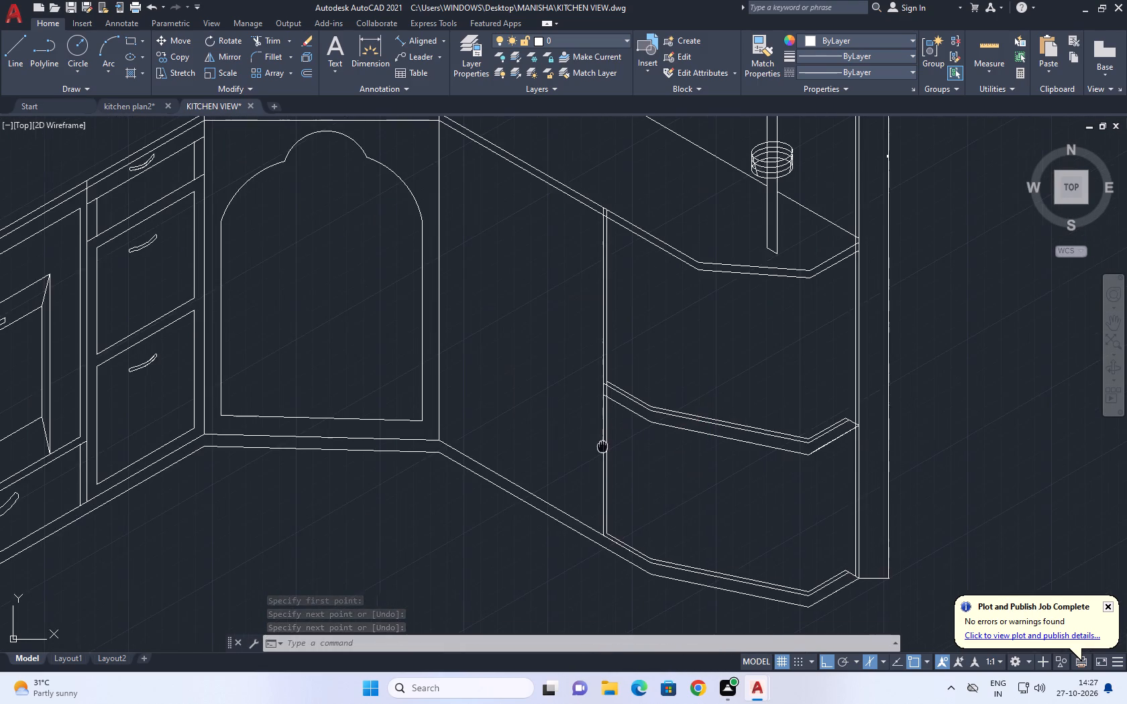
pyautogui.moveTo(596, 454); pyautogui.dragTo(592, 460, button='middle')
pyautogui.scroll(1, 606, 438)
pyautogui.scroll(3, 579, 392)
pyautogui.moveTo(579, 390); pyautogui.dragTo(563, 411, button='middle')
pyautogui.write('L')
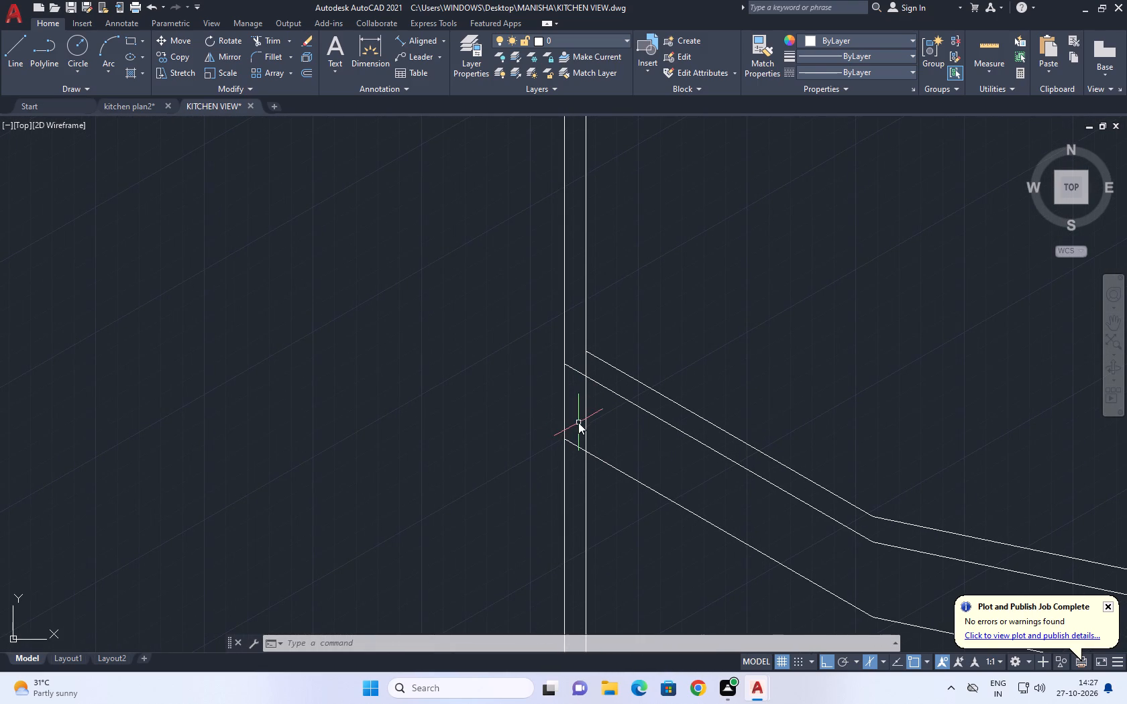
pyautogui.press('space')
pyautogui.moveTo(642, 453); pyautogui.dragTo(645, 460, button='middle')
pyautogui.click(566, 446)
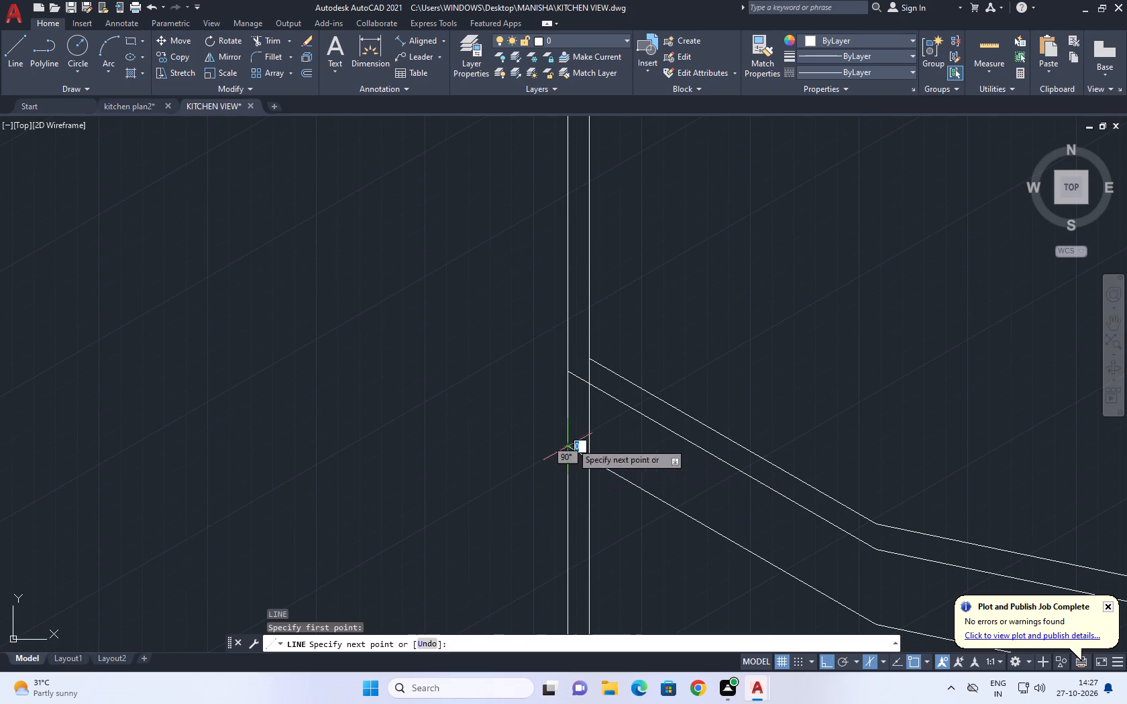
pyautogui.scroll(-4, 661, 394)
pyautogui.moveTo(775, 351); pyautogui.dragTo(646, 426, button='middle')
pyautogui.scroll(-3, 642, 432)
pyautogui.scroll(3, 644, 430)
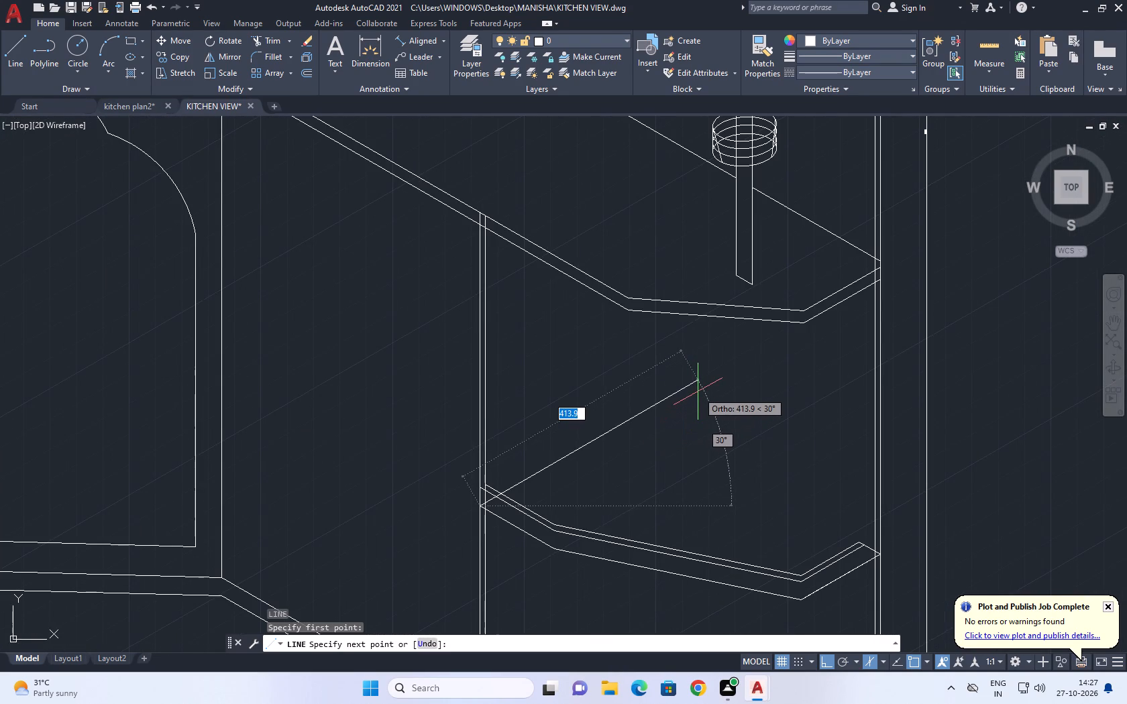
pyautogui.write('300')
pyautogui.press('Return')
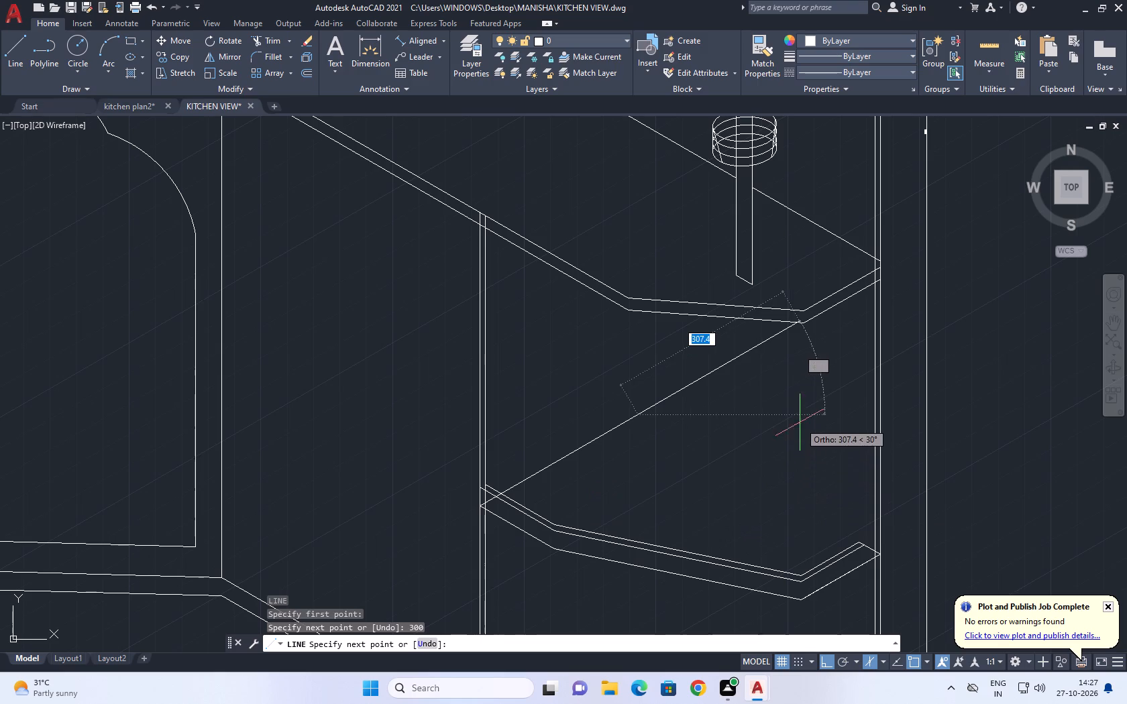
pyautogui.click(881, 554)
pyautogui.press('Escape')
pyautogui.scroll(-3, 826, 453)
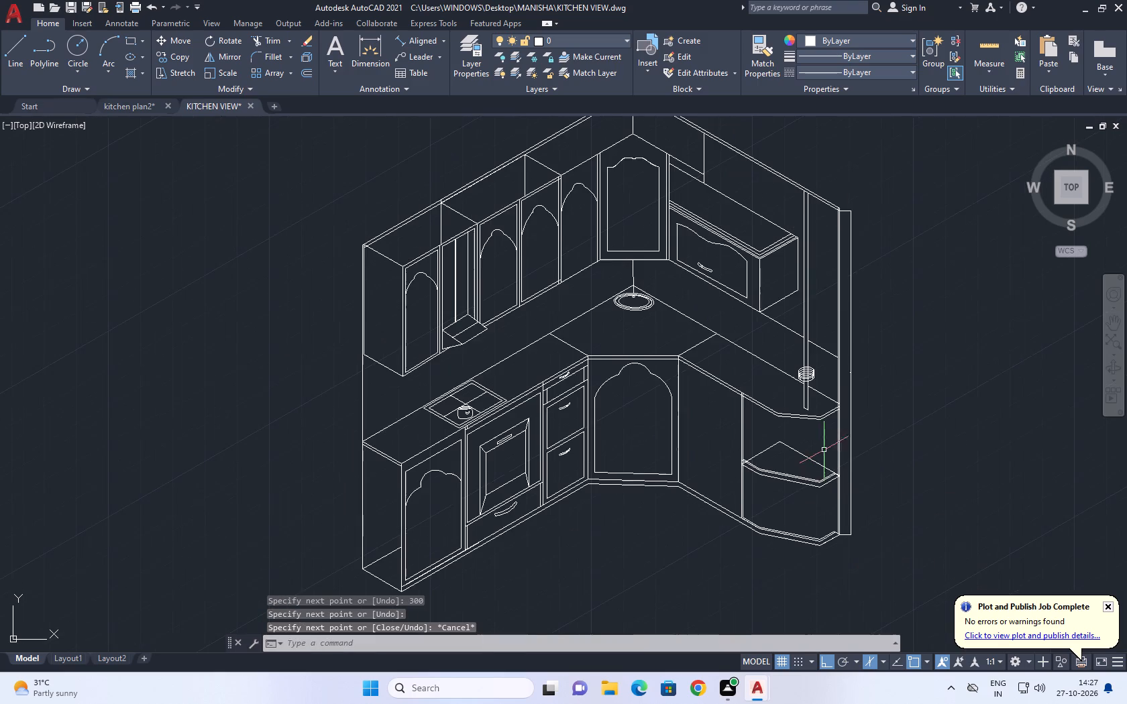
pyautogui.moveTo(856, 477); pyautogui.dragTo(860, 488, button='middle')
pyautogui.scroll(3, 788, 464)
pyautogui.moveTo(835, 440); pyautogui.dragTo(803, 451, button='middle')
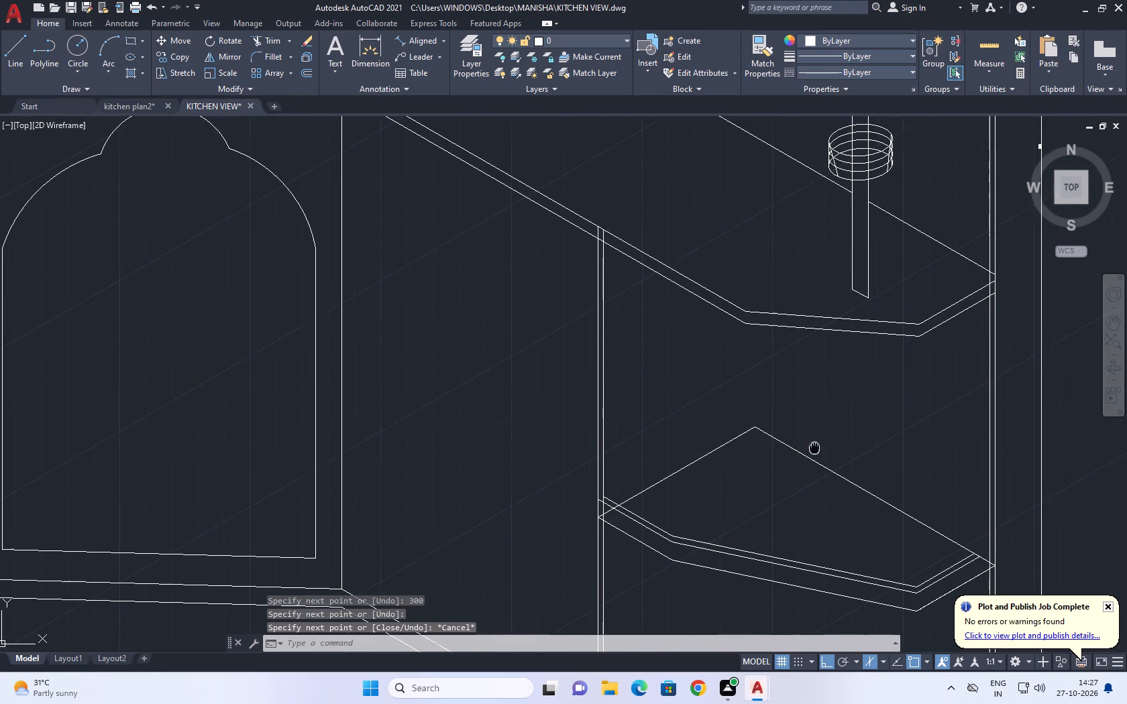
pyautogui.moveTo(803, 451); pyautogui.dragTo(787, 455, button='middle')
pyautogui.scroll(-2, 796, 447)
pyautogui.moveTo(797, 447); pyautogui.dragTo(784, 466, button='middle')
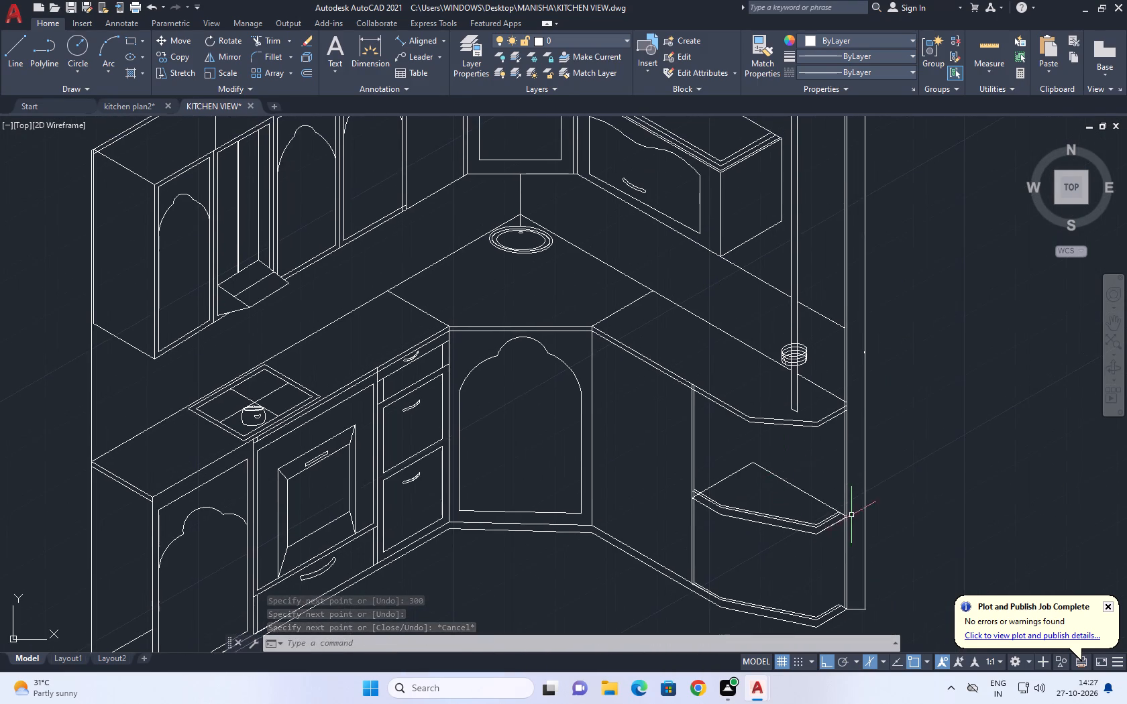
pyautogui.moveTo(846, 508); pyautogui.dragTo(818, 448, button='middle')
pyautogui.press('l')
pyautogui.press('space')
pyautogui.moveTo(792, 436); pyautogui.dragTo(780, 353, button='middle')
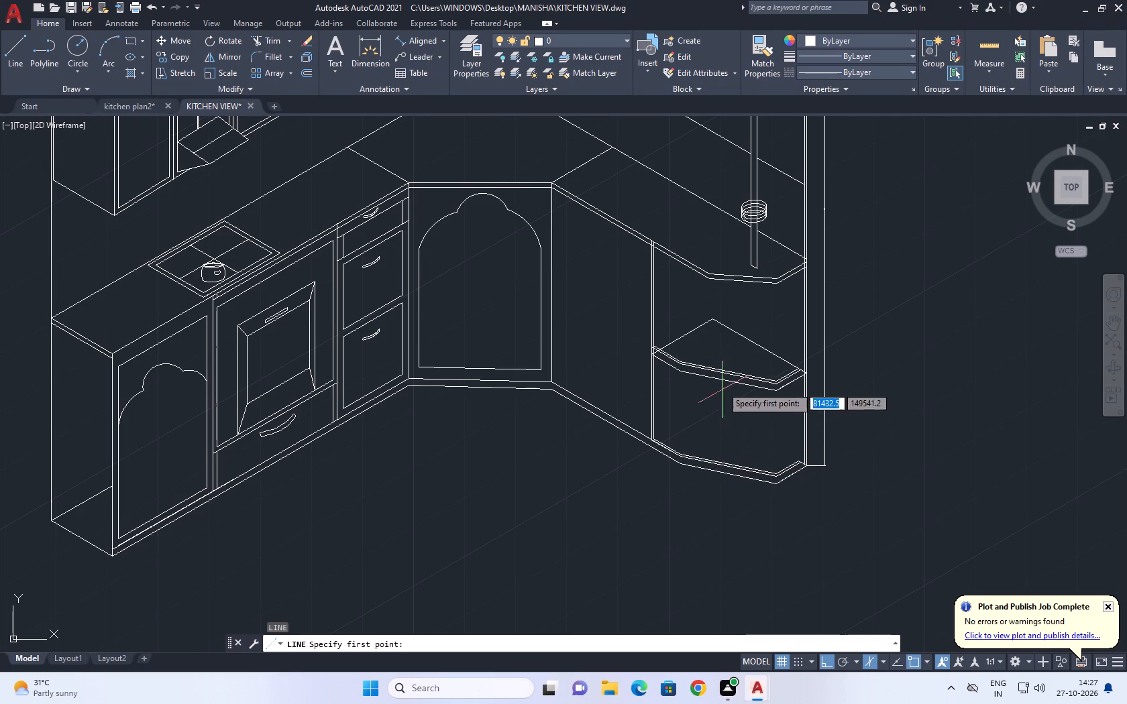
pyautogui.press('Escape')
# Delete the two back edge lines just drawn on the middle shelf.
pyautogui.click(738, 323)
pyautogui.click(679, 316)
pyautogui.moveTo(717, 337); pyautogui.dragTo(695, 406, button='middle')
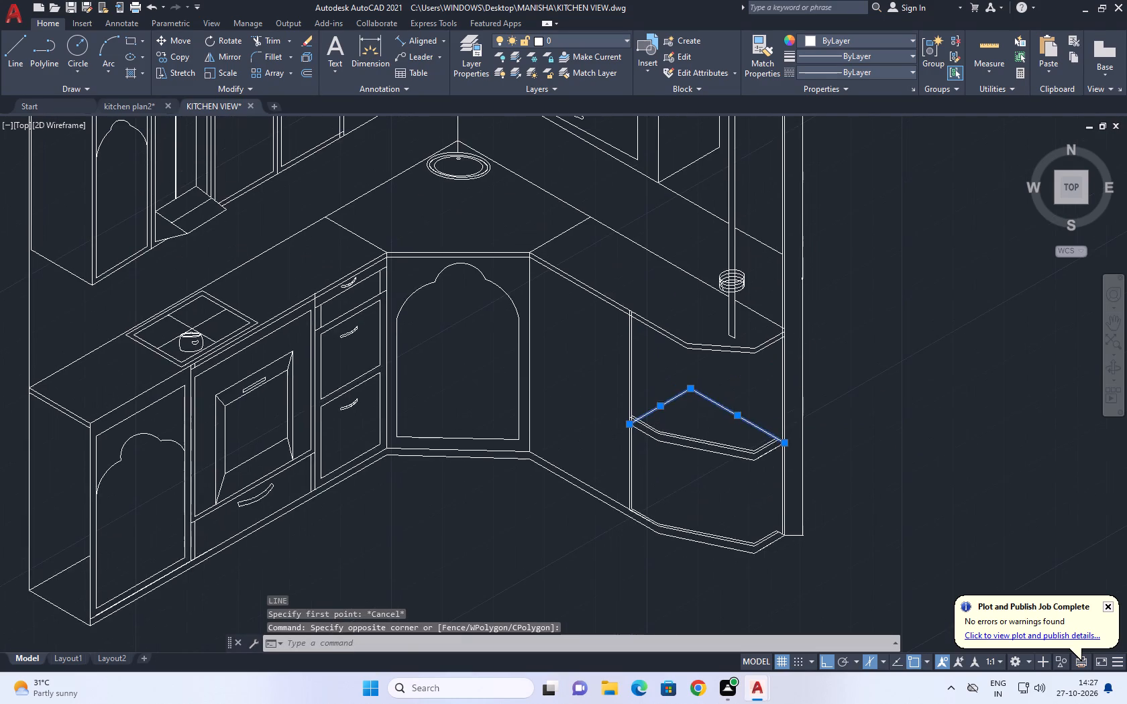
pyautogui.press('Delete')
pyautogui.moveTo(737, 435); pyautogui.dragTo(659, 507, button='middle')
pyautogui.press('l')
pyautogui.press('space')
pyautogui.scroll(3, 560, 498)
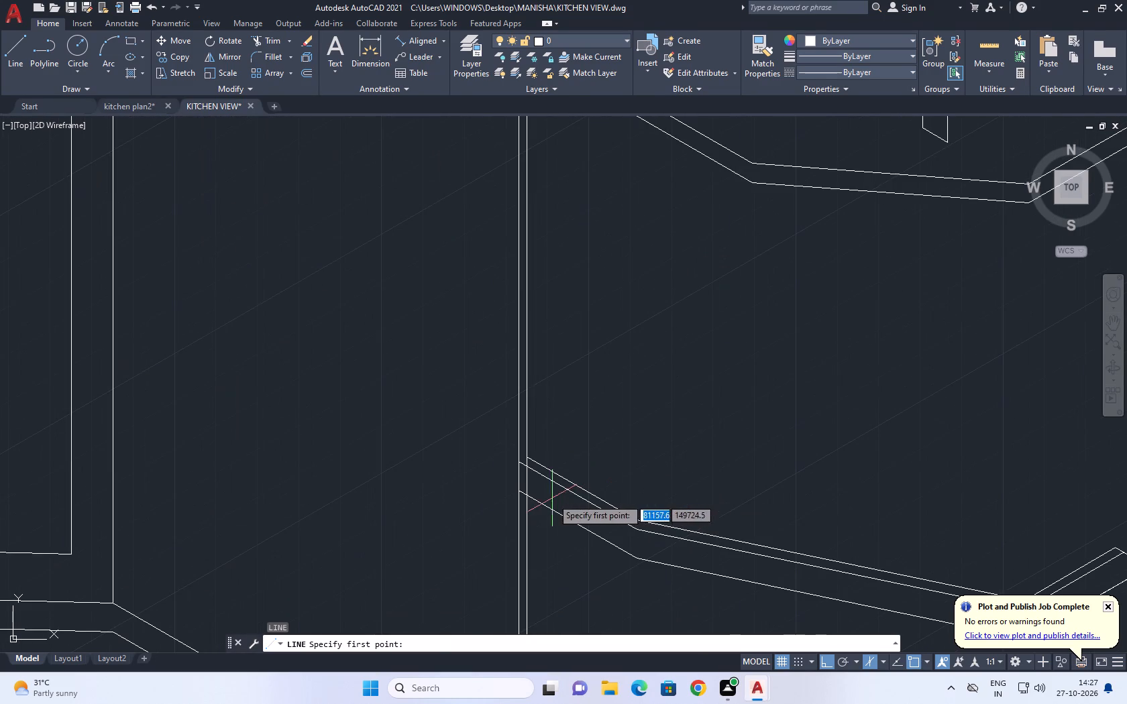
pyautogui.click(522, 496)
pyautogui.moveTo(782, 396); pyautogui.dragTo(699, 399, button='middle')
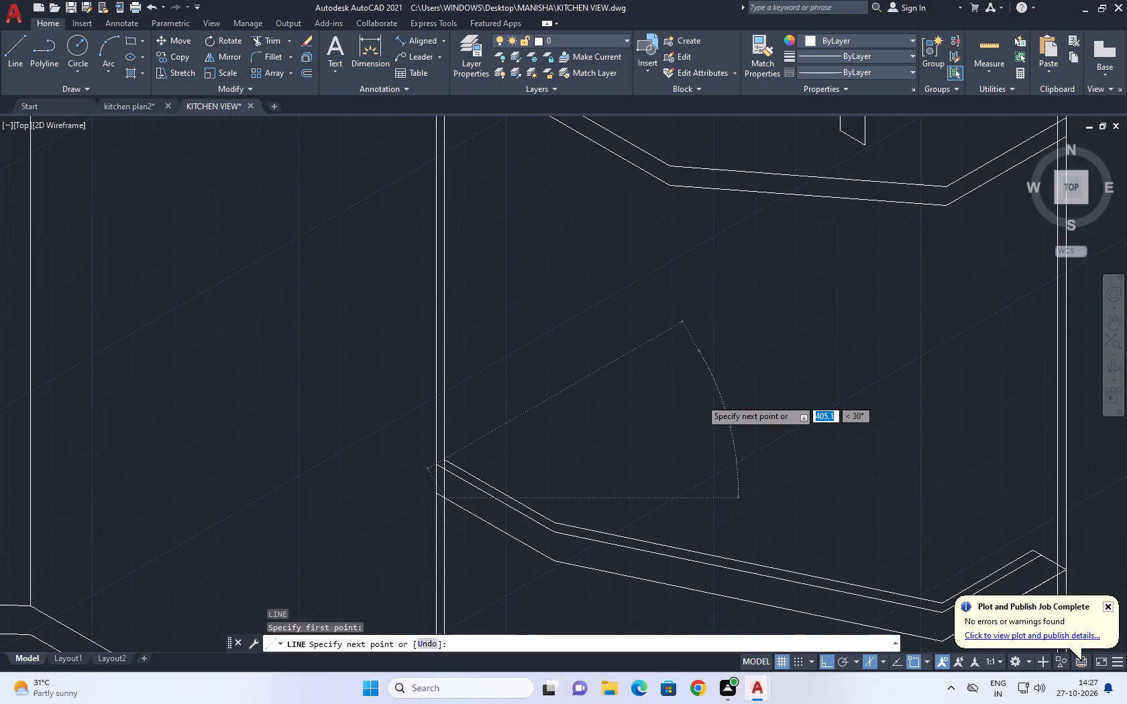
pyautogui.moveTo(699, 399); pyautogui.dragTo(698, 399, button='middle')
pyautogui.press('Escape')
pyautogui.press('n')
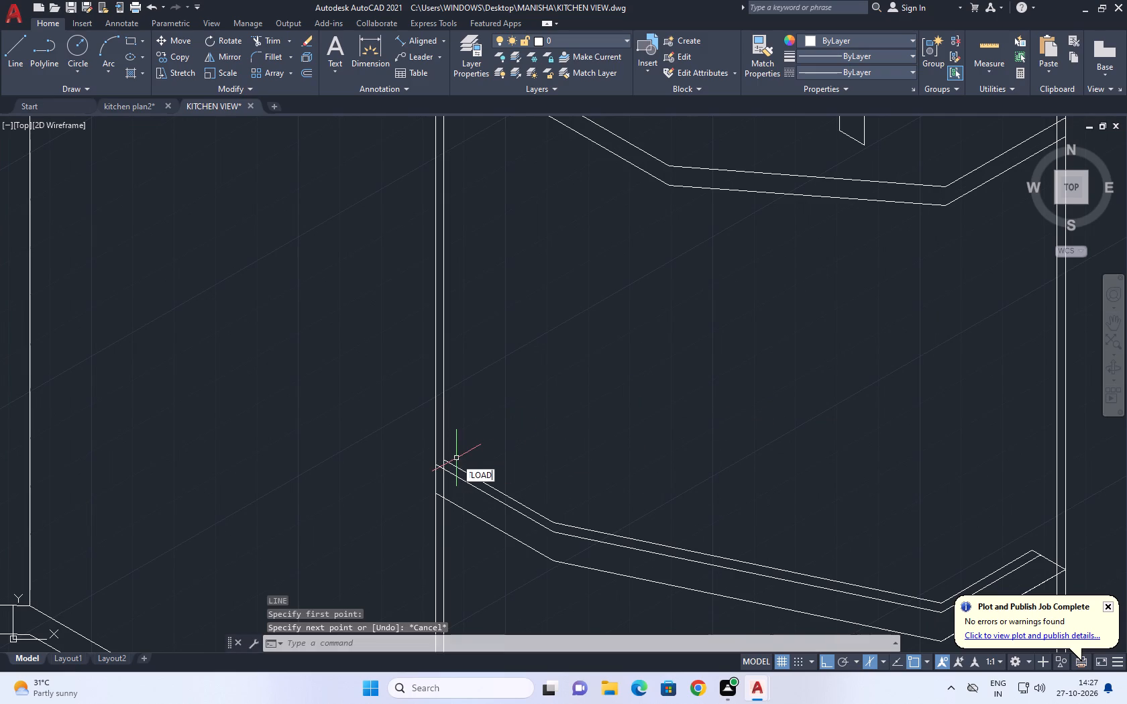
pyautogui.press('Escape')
# Draw a back edge line at 30° from the shelf's top edge corner at the side panel, ending beneath the countertop.
pyautogui.write('L')
pyautogui.press('space')
pyautogui.click(447, 460)
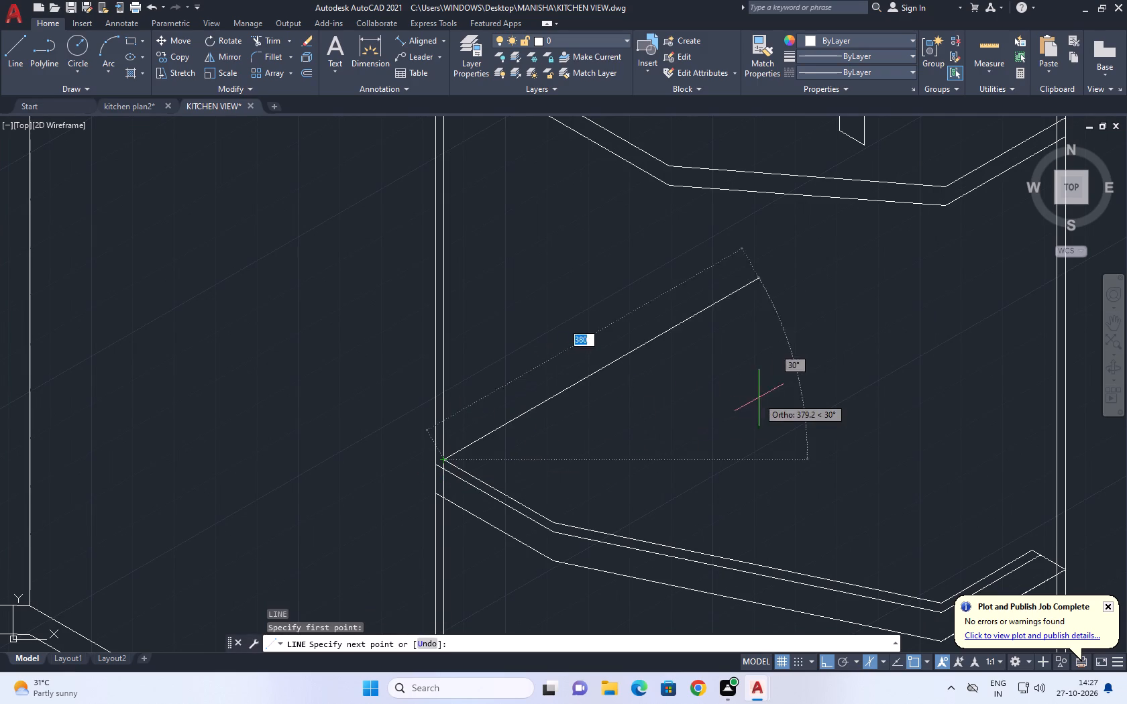
pyautogui.moveTo(746, 398); pyautogui.dragTo(631, 436, button='middle')
pyautogui.click(704, 394)
pyautogui.press('space')
# Draw the other back edge line at 150° from the shelf's top corner near the wall, crossing the first back line.
pyautogui.moveTo(784, 470); pyautogui.dragTo(643, 428, button='middle')
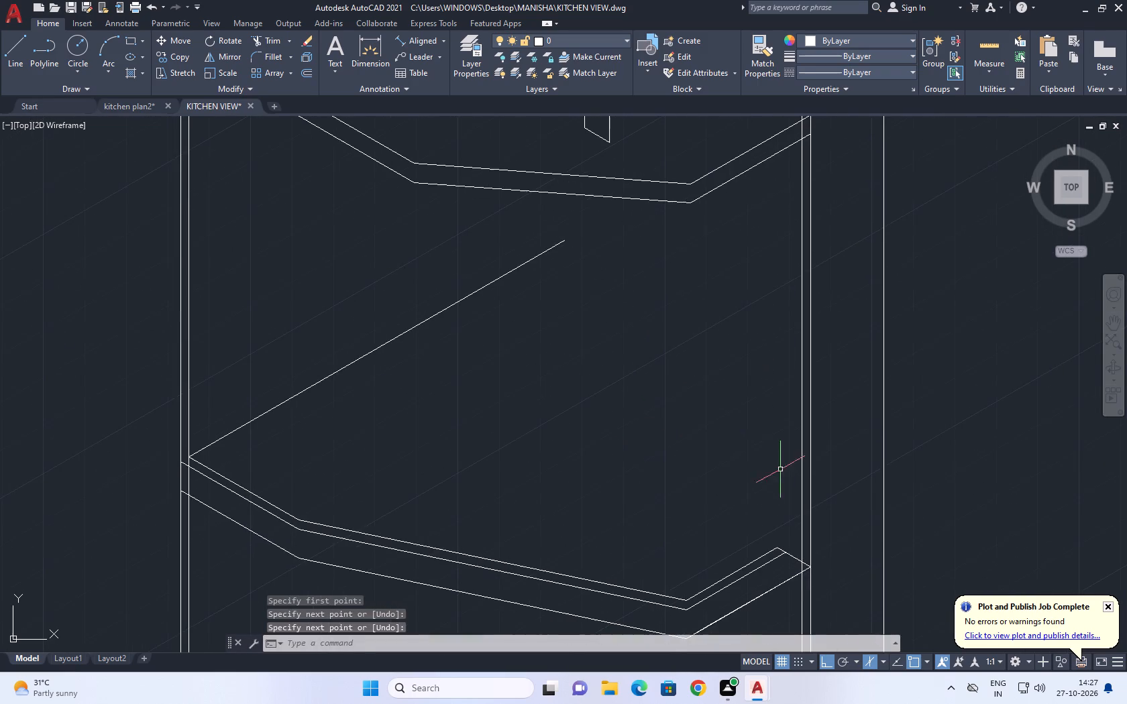
pyautogui.press('space')
pyautogui.scroll(1, 807, 570)
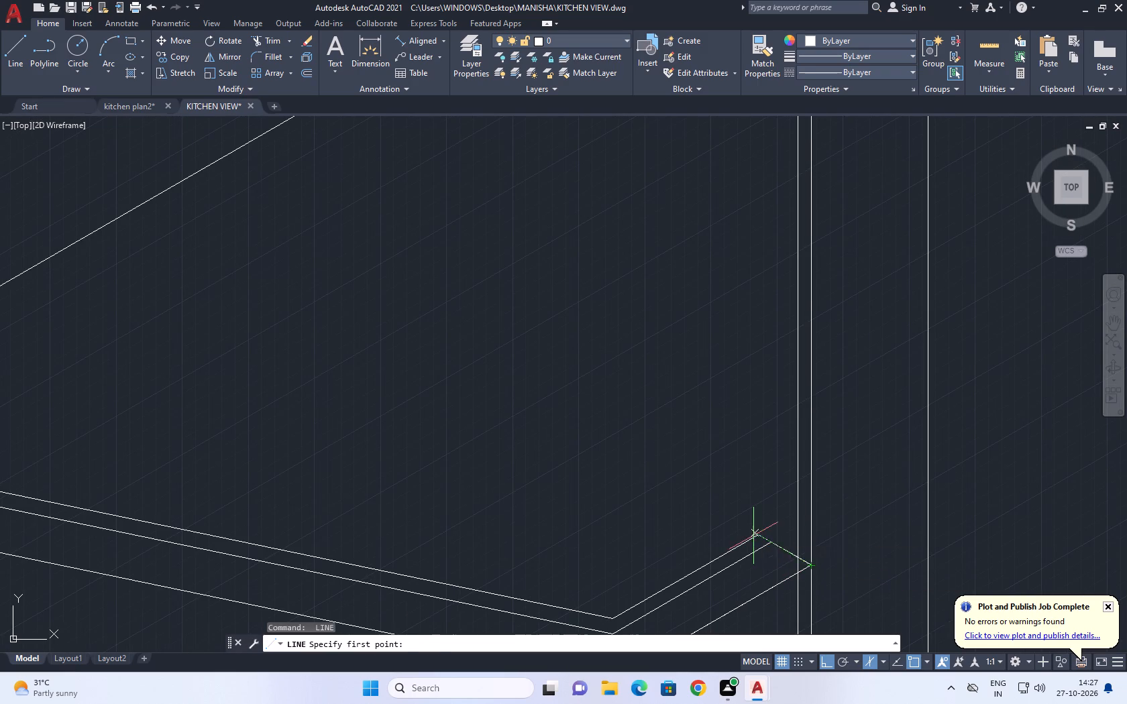
pyautogui.click(755, 535)
pyautogui.scroll(-3, 595, 321)
pyautogui.moveTo(606, 309); pyautogui.dragTo(618, 347, button='middle')
pyautogui.press('F5')
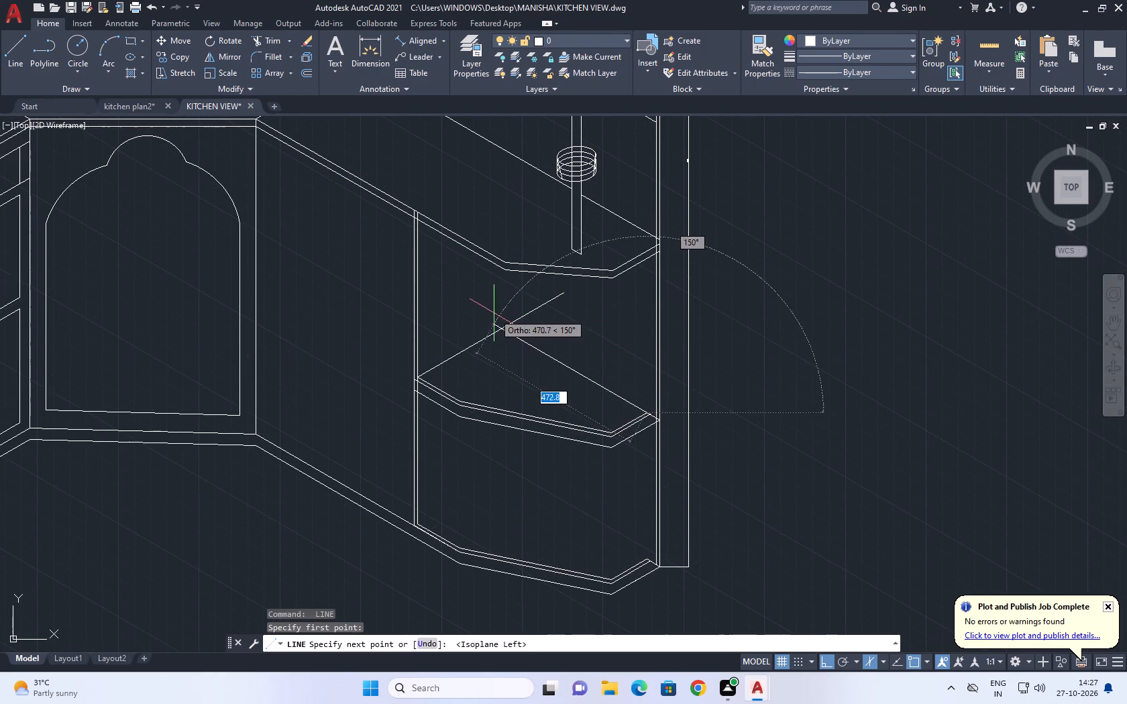
pyautogui.moveTo(493, 313); pyautogui.dragTo(647, 326, button='middle')
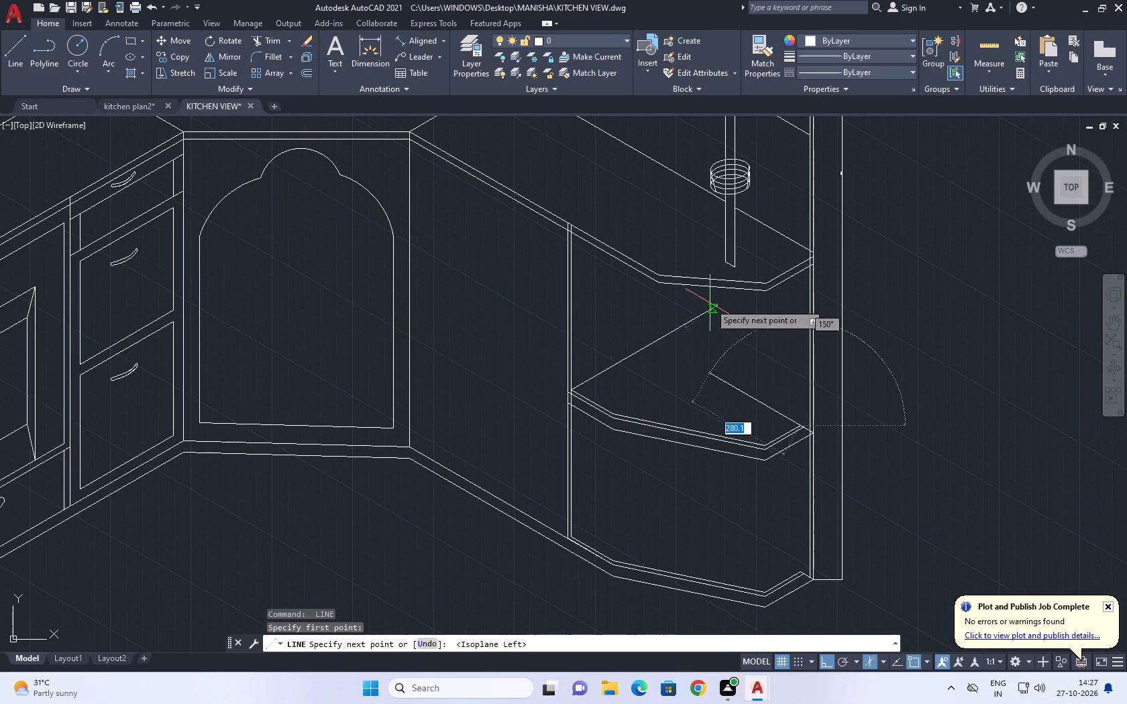
pyautogui.click(641, 322)
pyautogui.press('Escape')
# Trim the overhanging ends of both back edge lines where they cross at the middle shelf's rear corner.
pyautogui.moveTo(680, 348); pyautogui.dragTo(753, 400, button='middle')
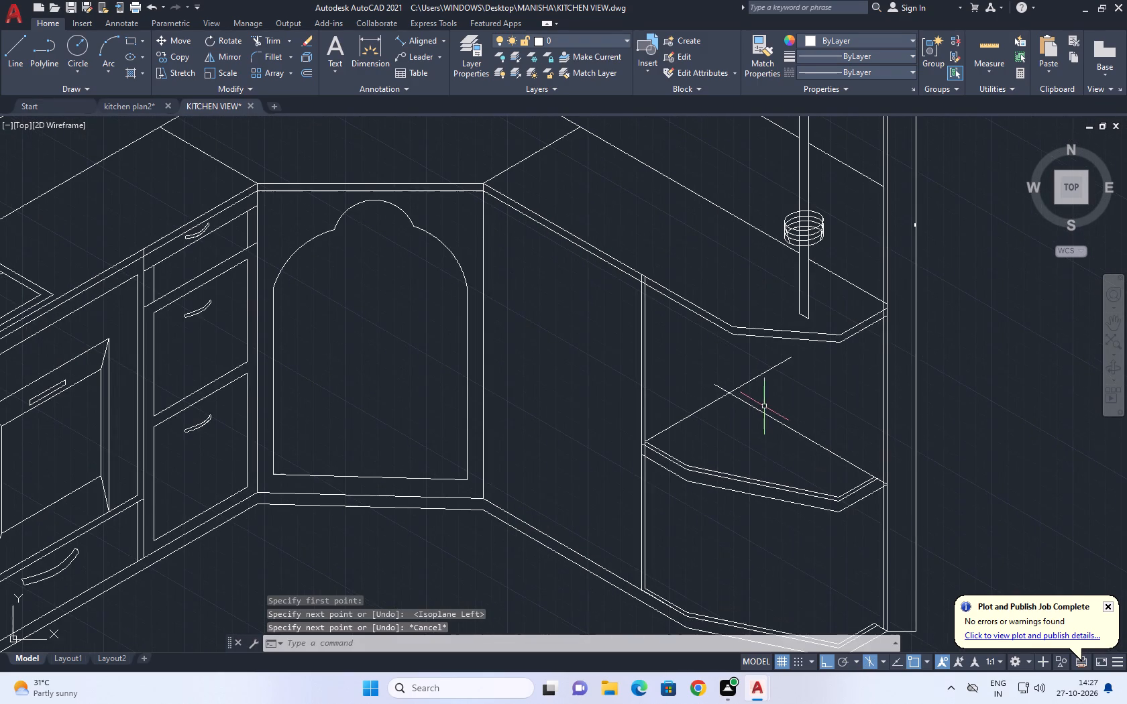
pyautogui.moveTo(834, 420); pyautogui.dragTo(835, 426, button='middle')
pyautogui.scroll(-1, 835, 426)
pyautogui.write('TR')
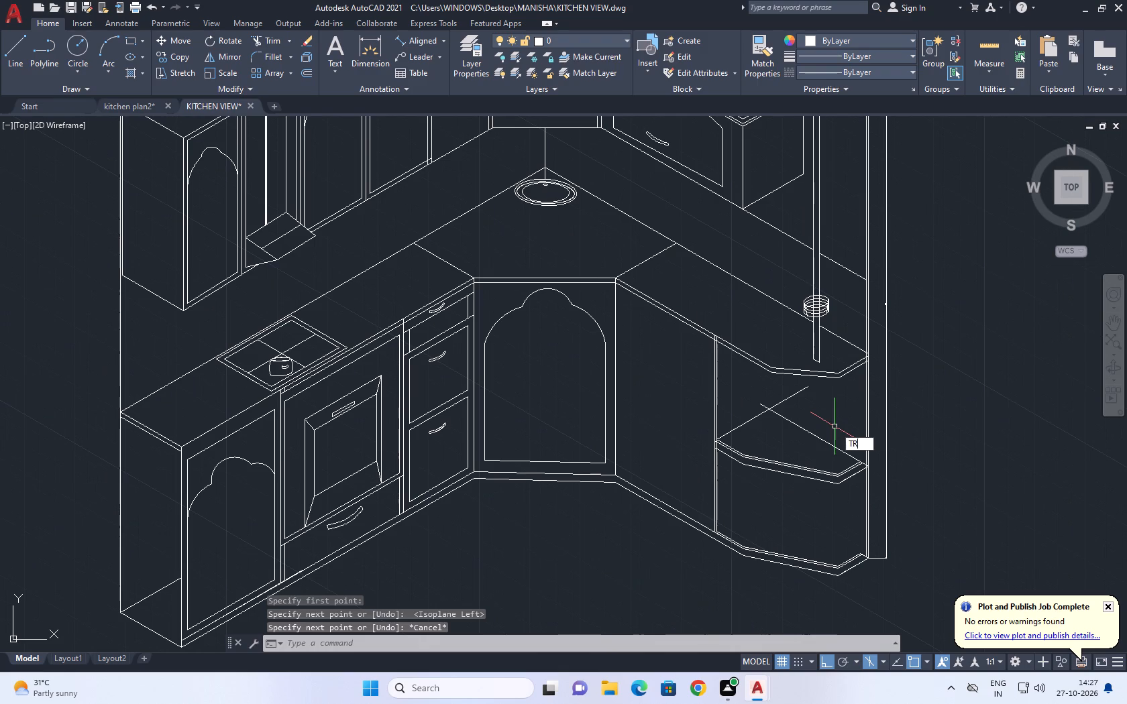
pyautogui.press('space')
pyautogui.click(793, 390)
pyautogui.click(779, 402)
pyautogui.click(756, 404)
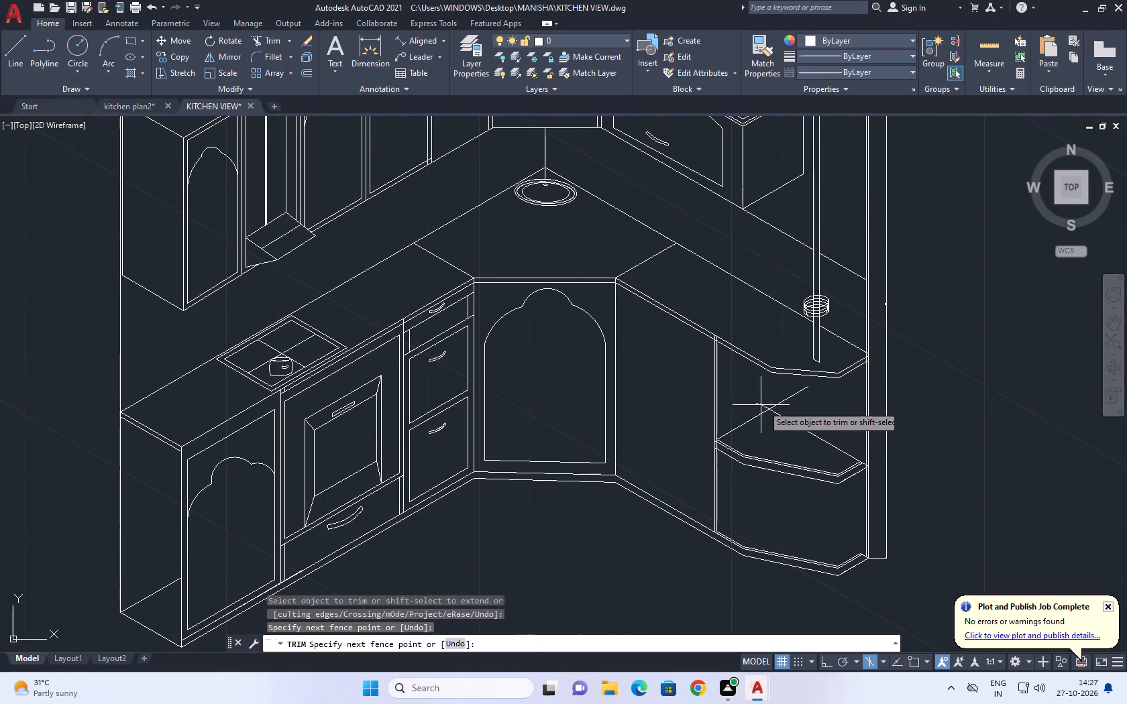
pyautogui.click(794, 396)
pyautogui.click(763, 406)
pyautogui.press('Escape')
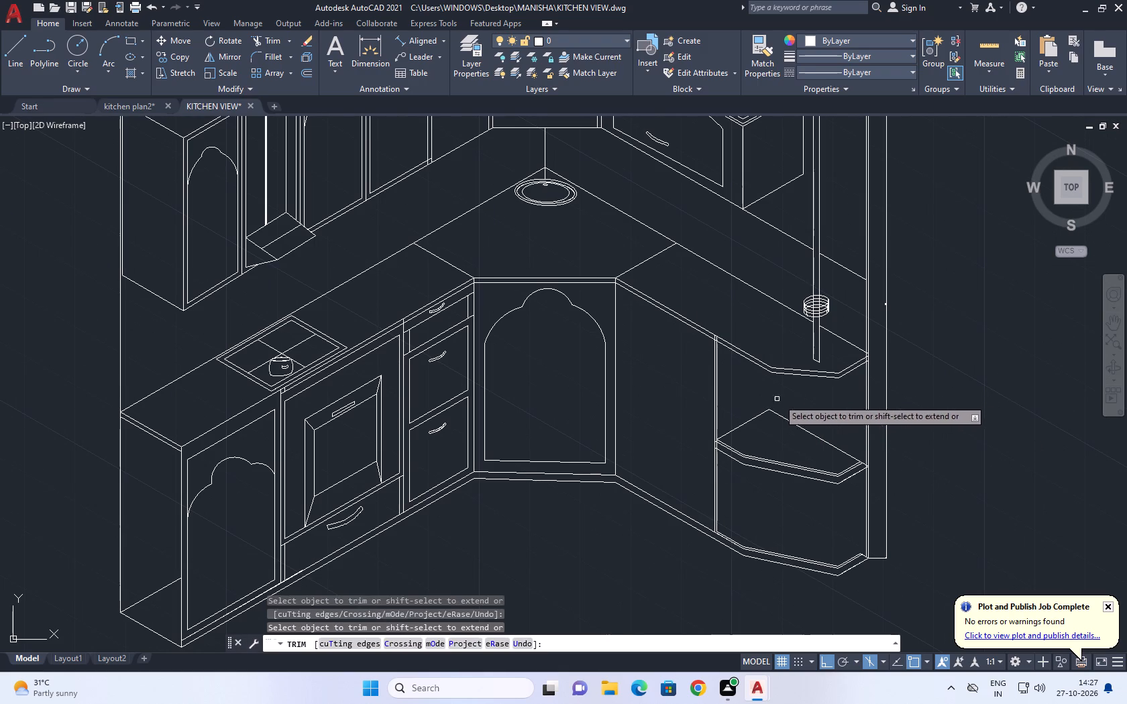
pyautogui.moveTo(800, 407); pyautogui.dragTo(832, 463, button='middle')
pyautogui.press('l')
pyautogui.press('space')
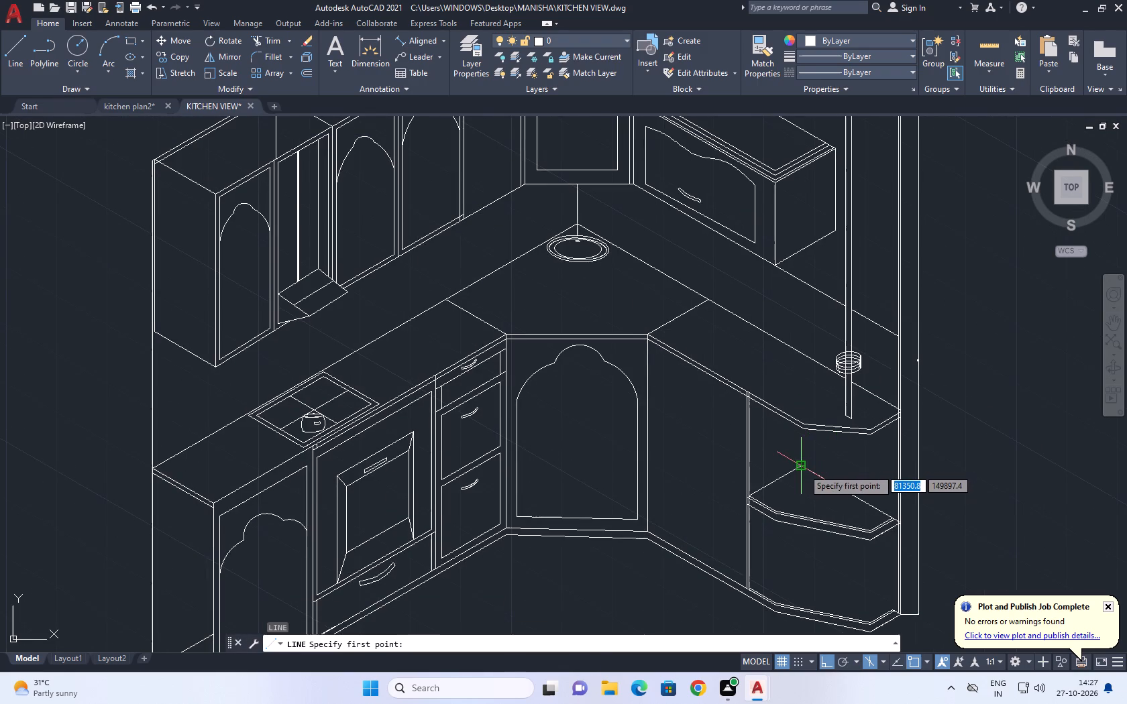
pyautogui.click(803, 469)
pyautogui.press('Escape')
# Draw a vertical guide line from the countertop surface down through the middle shelf to below the base of the end unit.
pyautogui.press('space')
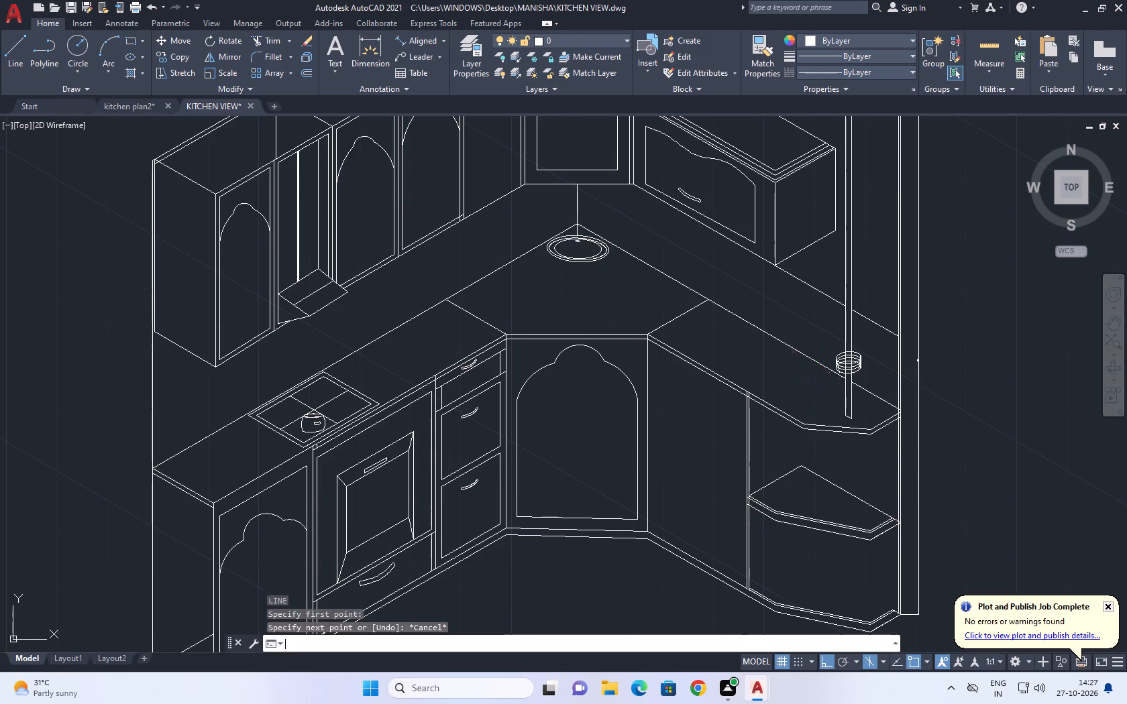
pyautogui.click(824, 364)
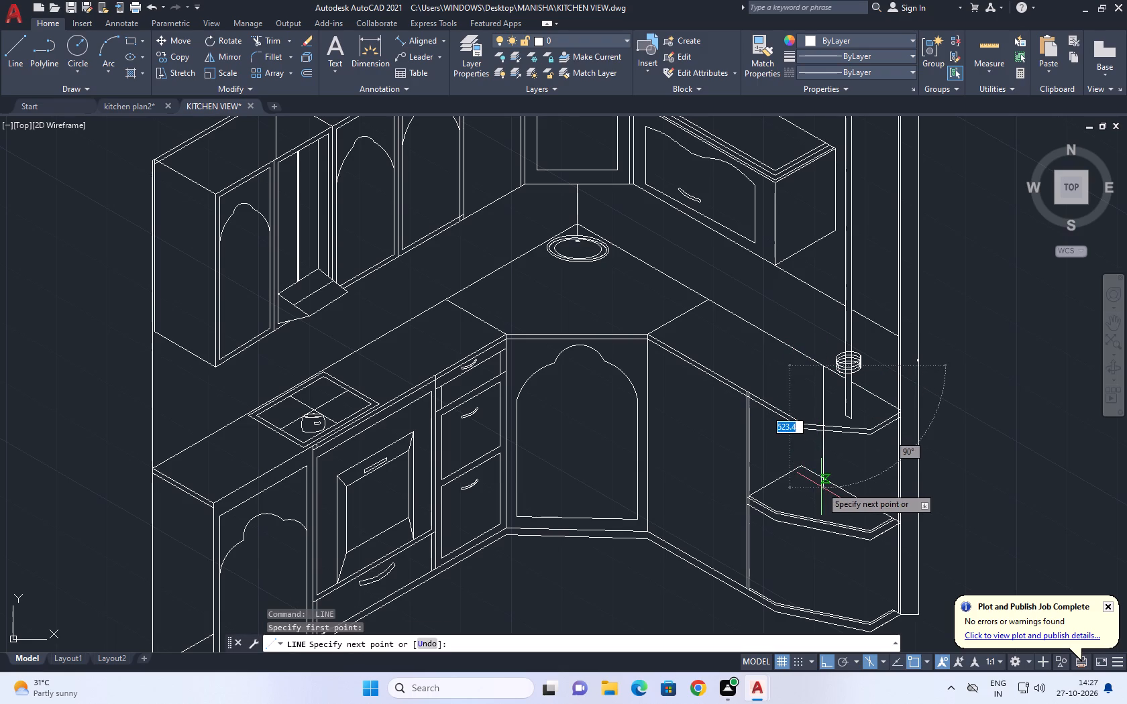
pyautogui.click(821, 487)
pyautogui.hotkey('ctrl', 'z')
pyautogui.moveTo(824, 483); pyautogui.dragTo(815, 331, button='middle')
pyautogui.click(796, 546)
pyautogui.press('space')
pyautogui.moveTo(813, 370); pyautogui.dragTo(771, 459, button='middle')
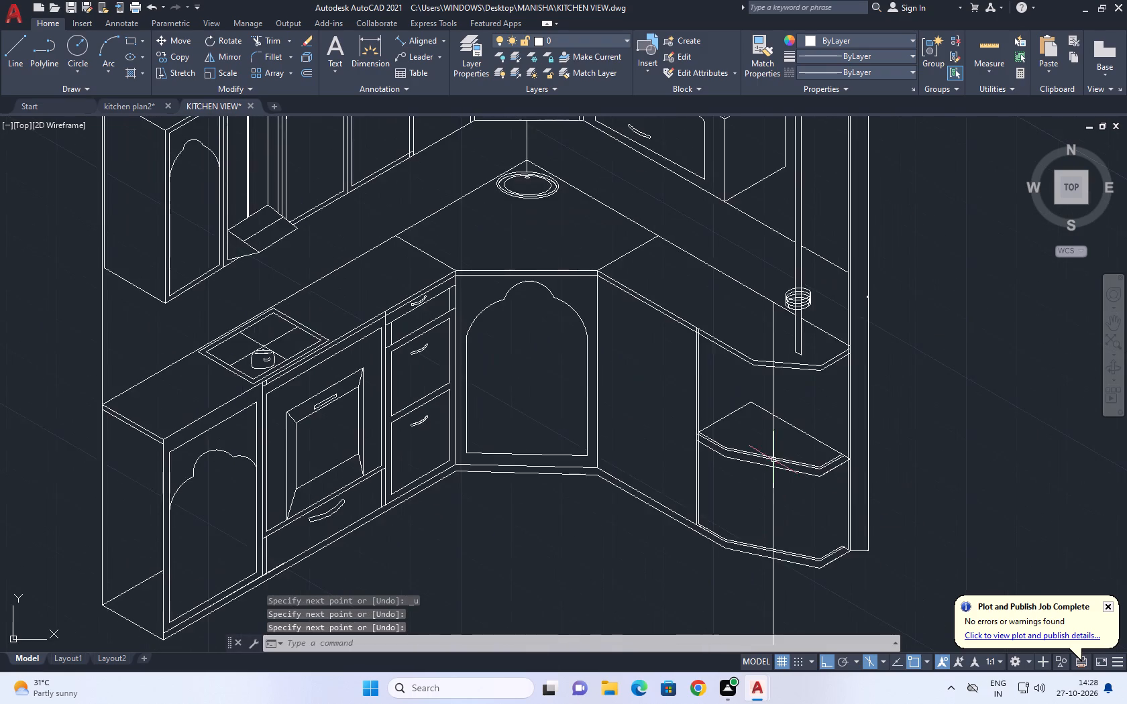
# Stretch the shared rear corner of the middle shelf's two back edge lines onto the vertical guide line.
pyautogui.scroll(2, 775, 461)
pyautogui.moveTo(830, 361); pyautogui.dragTo(826, 375)
pyautogui.moveTo(800, 409); pyautogui.dragTo(789, 420)
pyautogui.click(710, 299)
pyautogui.click(682, 347)
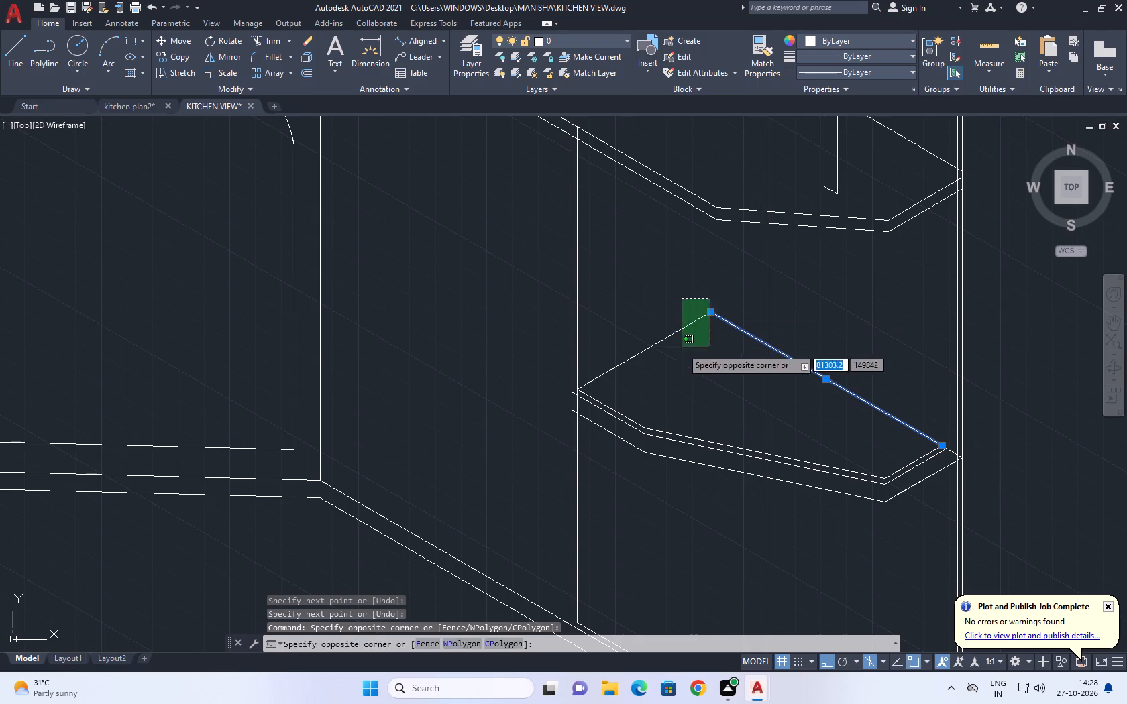
pyautogui.click(714, 311)
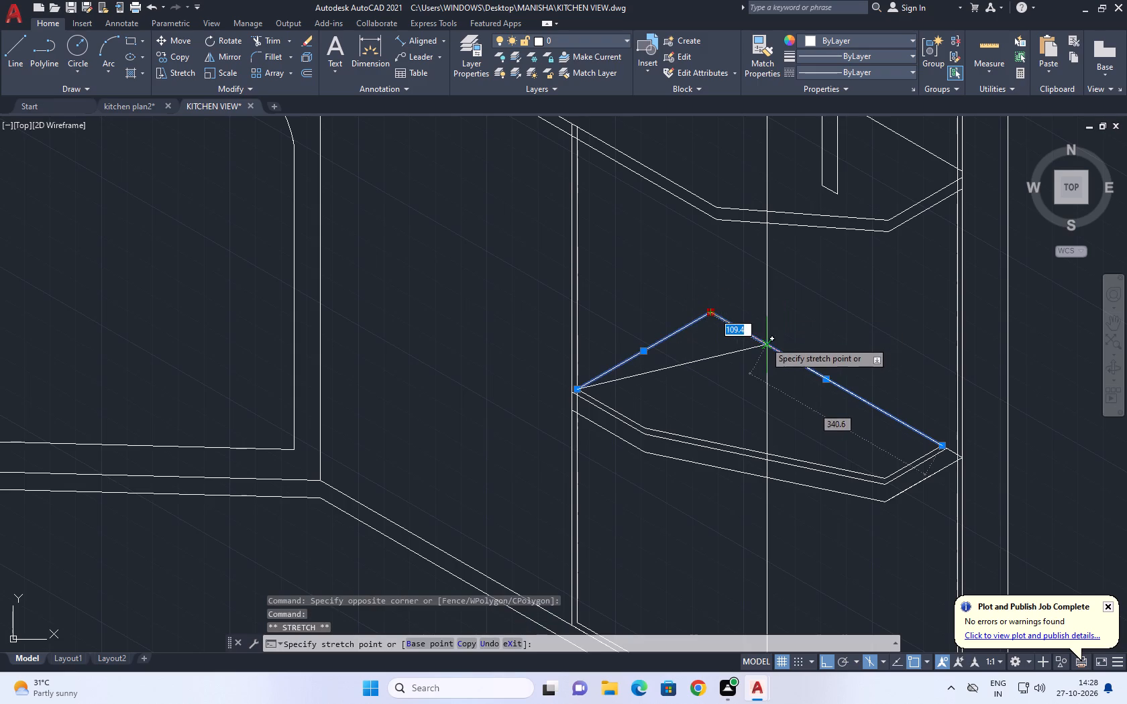
pyautogui.click(764, 343)
pyautogui.scroll(1, 767, 349)
pyautogui.rightClick(830, 334)
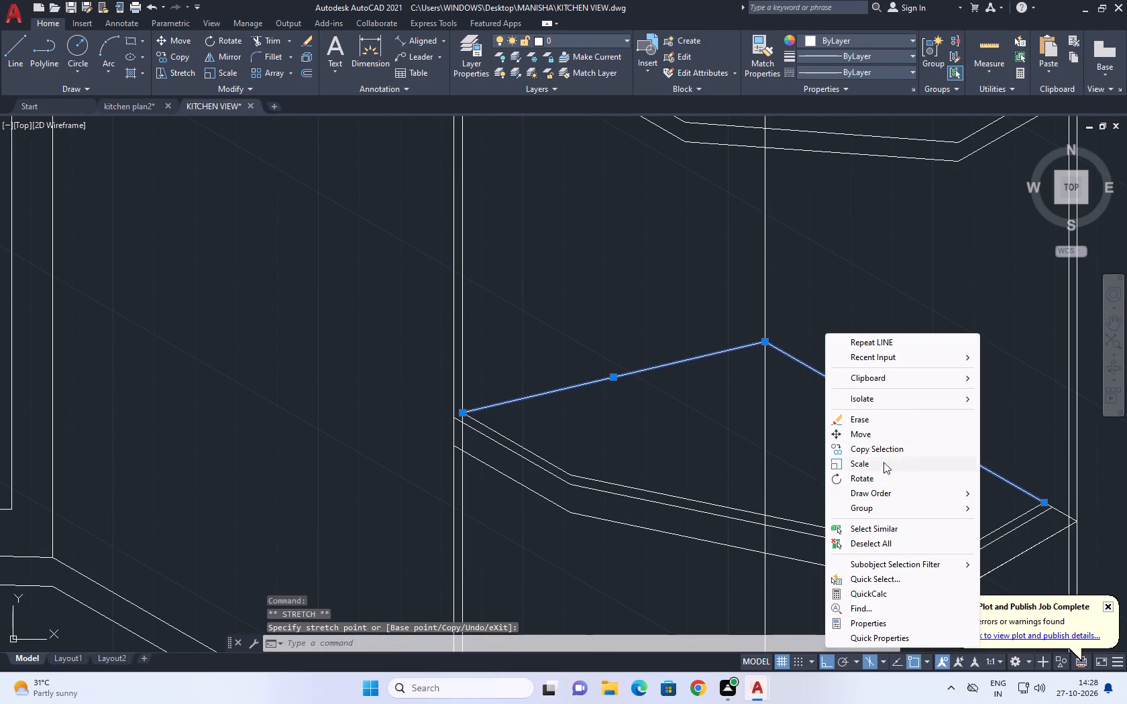
pyautogui.click(887, 543)
pyautogui.scroll(-5, 814, 453)
pyautogui.moveTo(842, 443); pyautogui.dragTo(780, 430, button='middle')
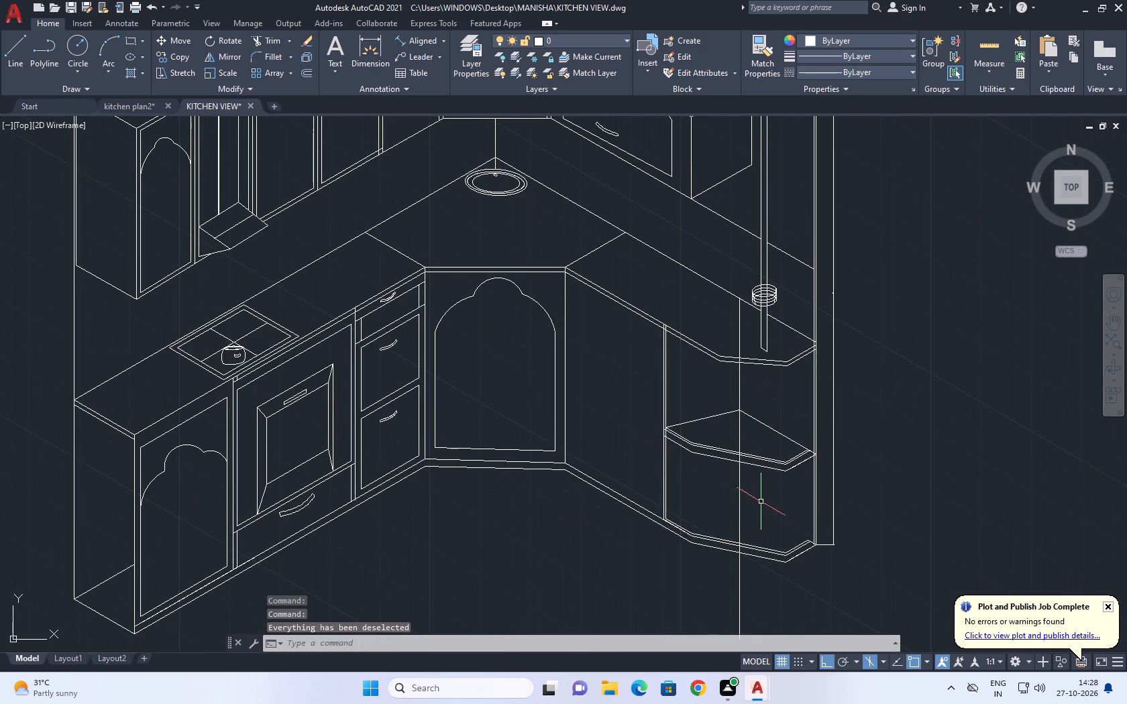
# Copy the middle shelf's two back edge lines about 393 units straight down to the base's top corner at the side panel.
pyautogui.moveTo(757, 504); pyautogui.dragTo(747, 418, button='middle')
pyautogui.moveTo(712, 339); pyautogui.dragTo(713, 377, button='middle')
pyautogui.scroll(1, 756, 377)
pyautogui.click(763, 375)
pyautogui.click(753, 386)
pyautogui.click(700, 351)
pyautogui.click(673, 377)
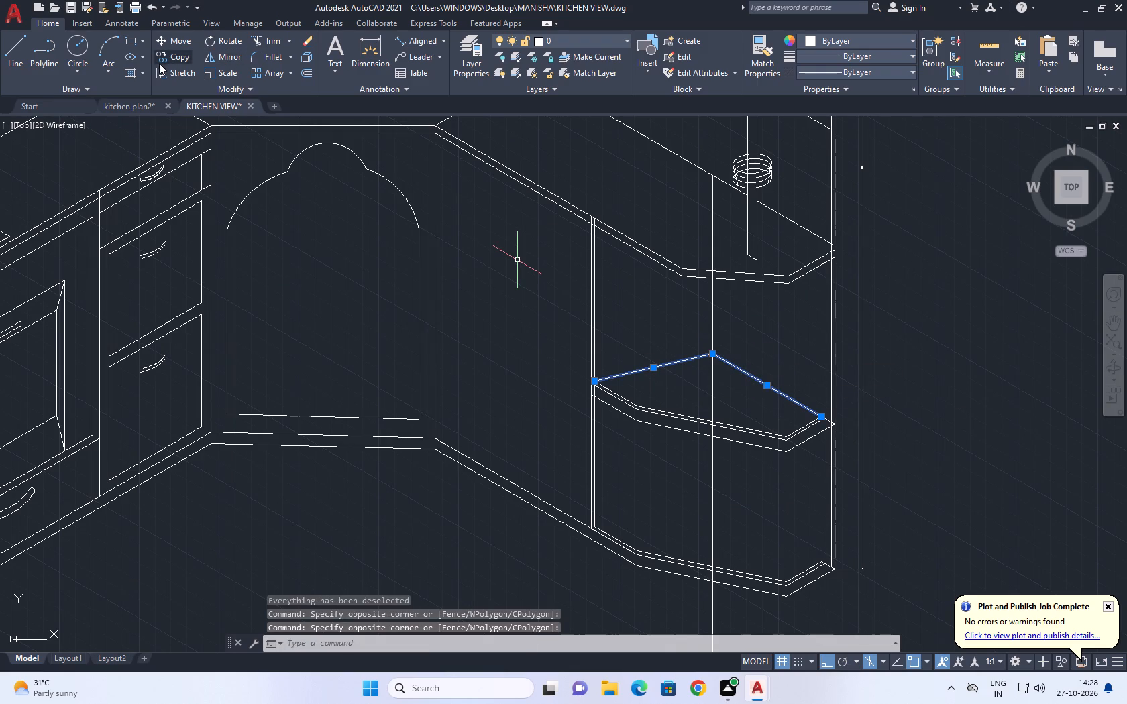
pyautogui.moveTo(180, 58); pyautogui.dragTo(180, 70)
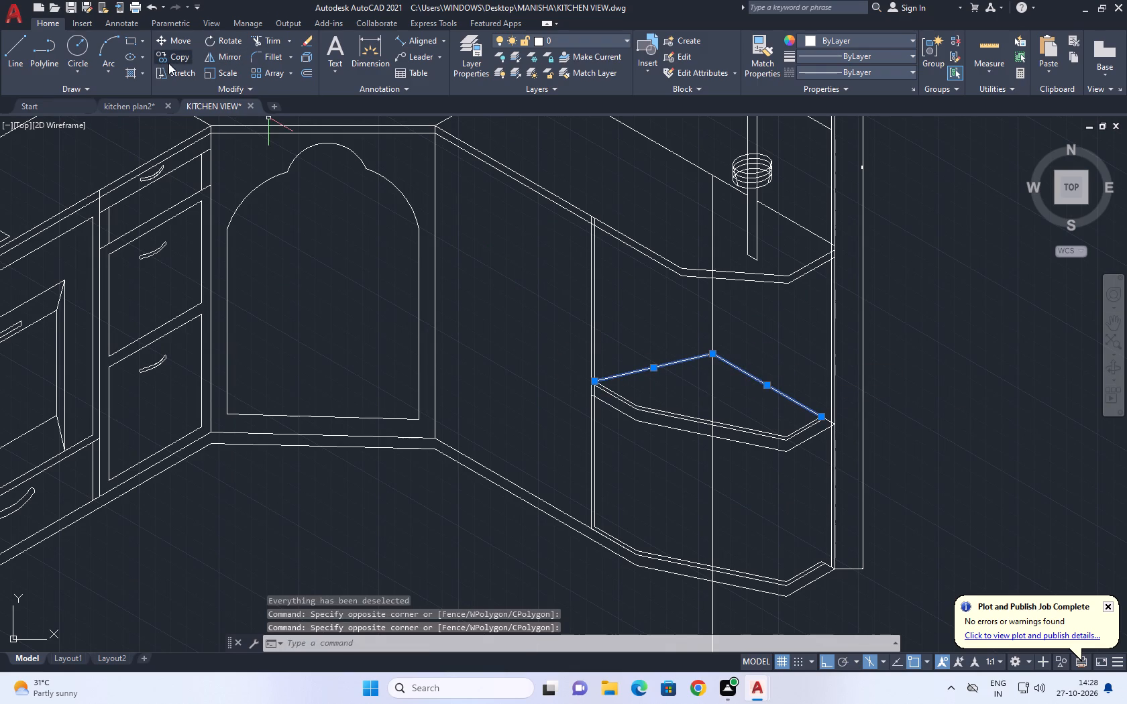
pyautogui.click(170, 56)
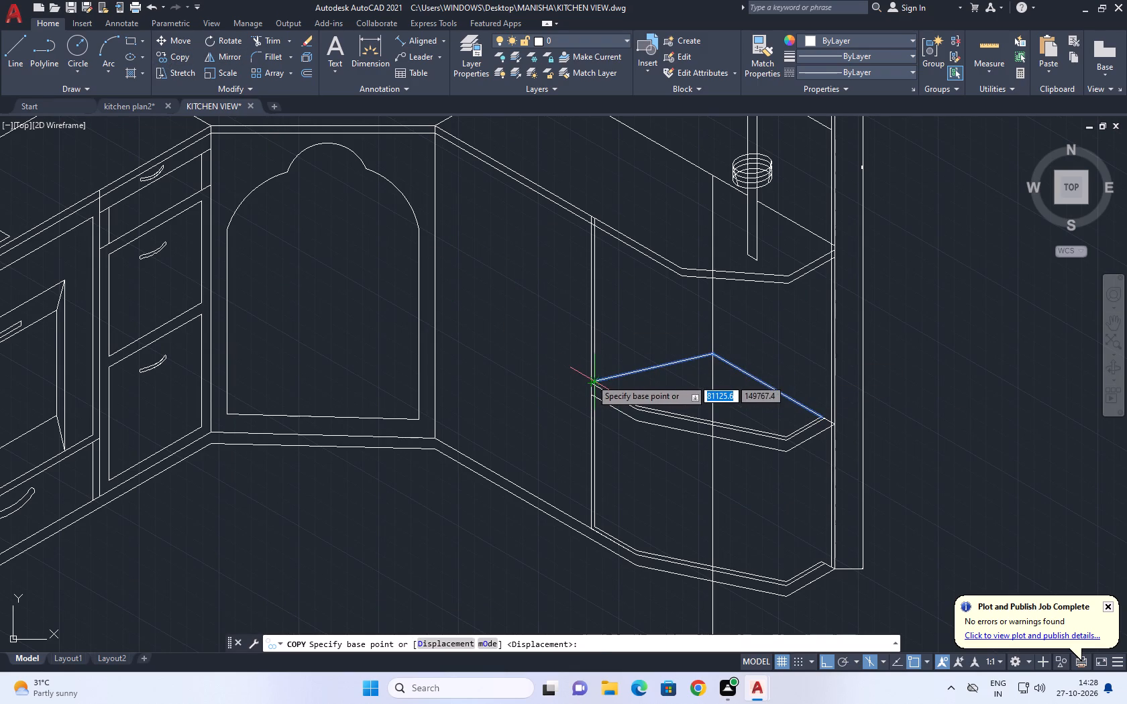
pyautogui.click(592, 379)
pyautogui.scroll(2, 593, 534)
pyautogui.click(594, 514)
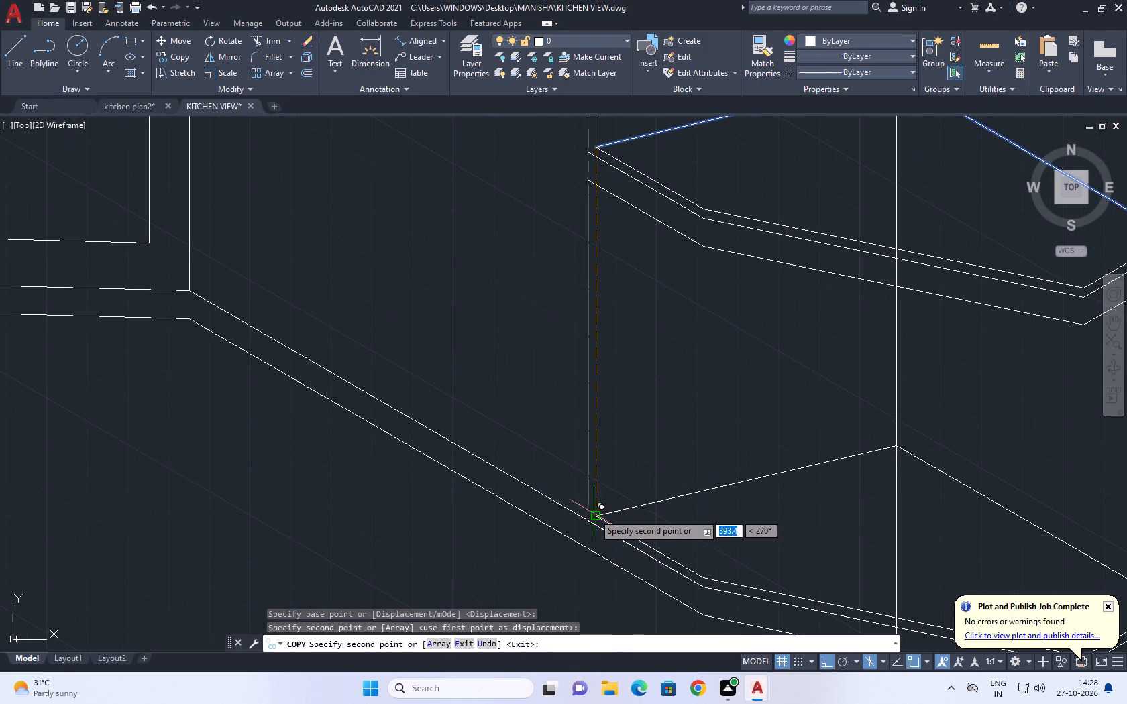
pyautogui.rightClick(639, 425)
pyautogui.click(680, 453)
pyautogui.scroll(-3, 633, 437)
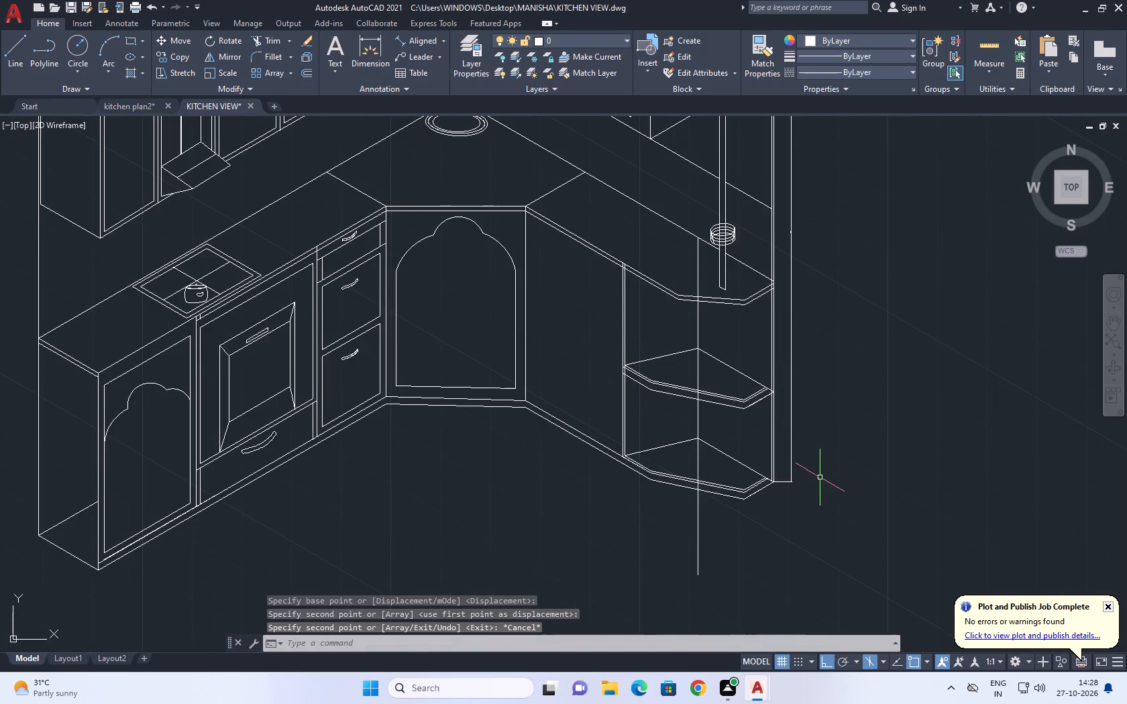
# Erase the vertical guide line running through the end unit.
pyautogui.moveTo(820, 477); pyautogui.dragTo(778, 503, button='middle')
pyautogui.click(655, 443)
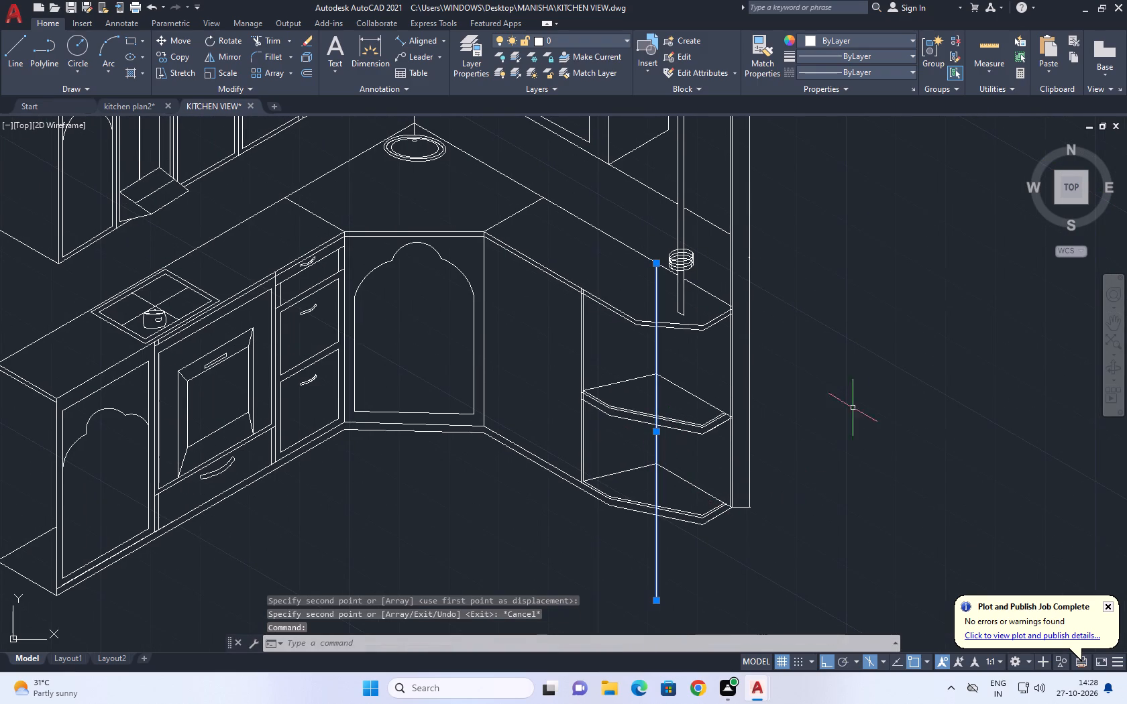
pyautogui.moveTo(814, 367); pyautogui.dragTo(798, 363, button='right')
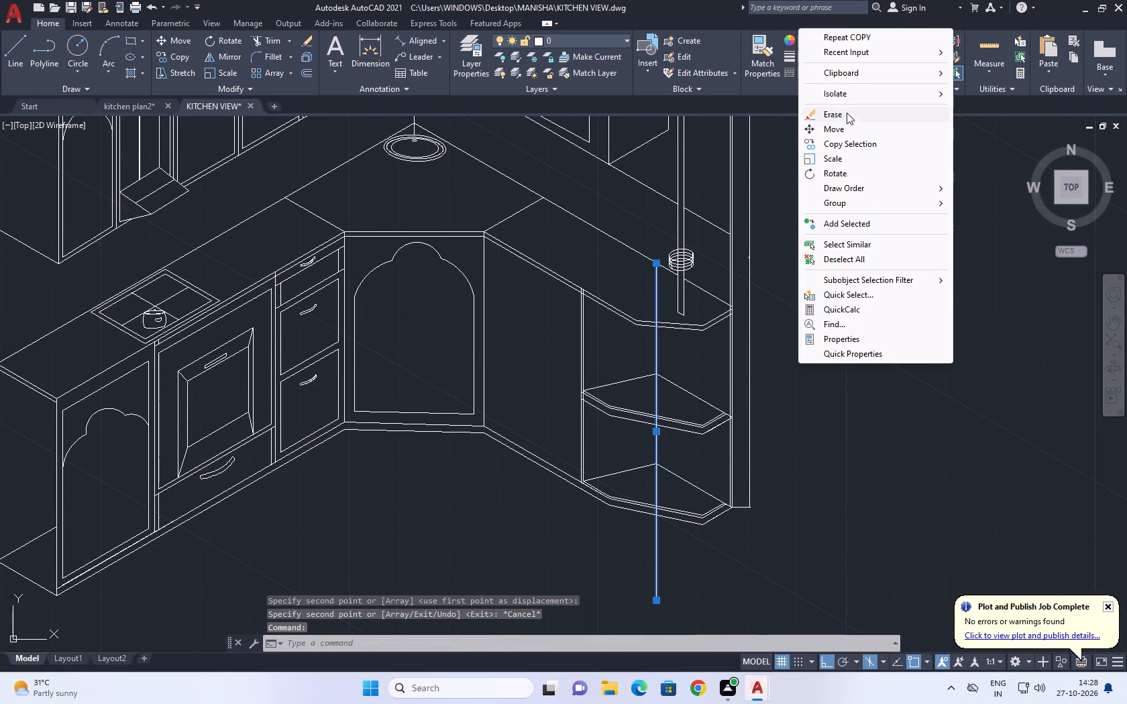
pyautogui.click(847, 115)
# Examine how the middle shelf's edges meet the wall and the side panel.
pyautogui.moveTo(751, 348); pyautogui.dragTo(766, 397, button='middle')
pyautogui.scroll(2, 747, 455)
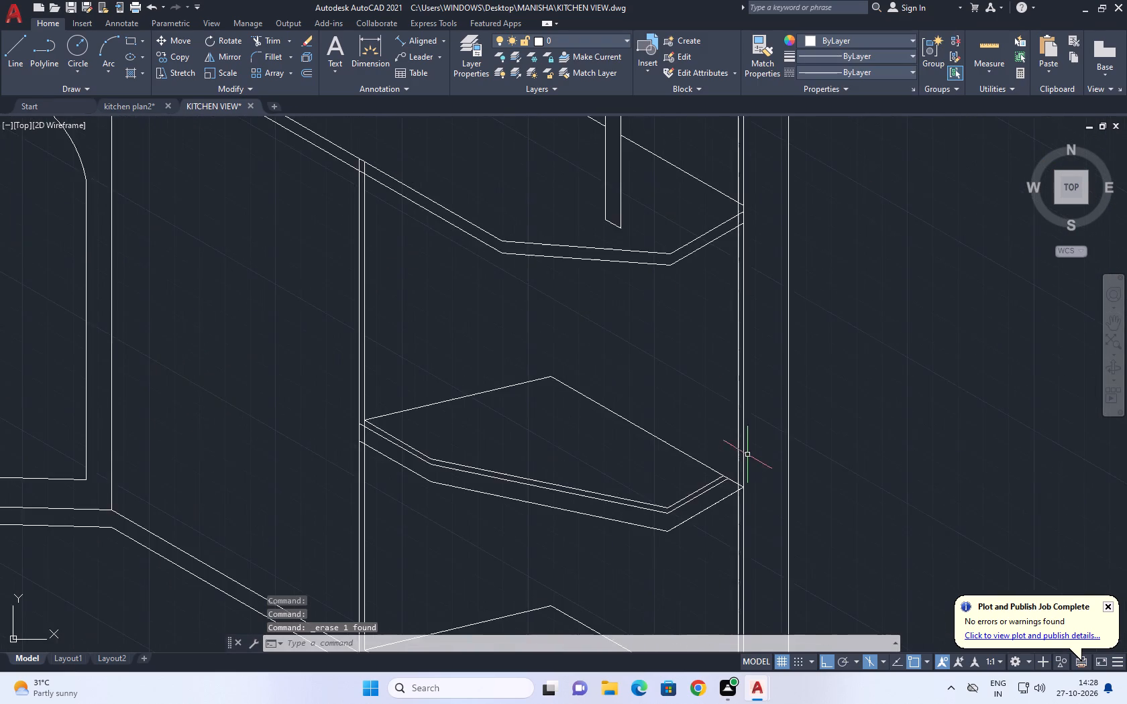
pyautogui.scroll(3, 730, 503)
pyautogui.moveTo(772, 453); pyautogui.dragTo(766, 445, button='middle')
pyautogui.scroll(-4, 766, 444)
pyautogui.moveTo(847, 458); pyautogui.dragTo(801, 426, button='middle')
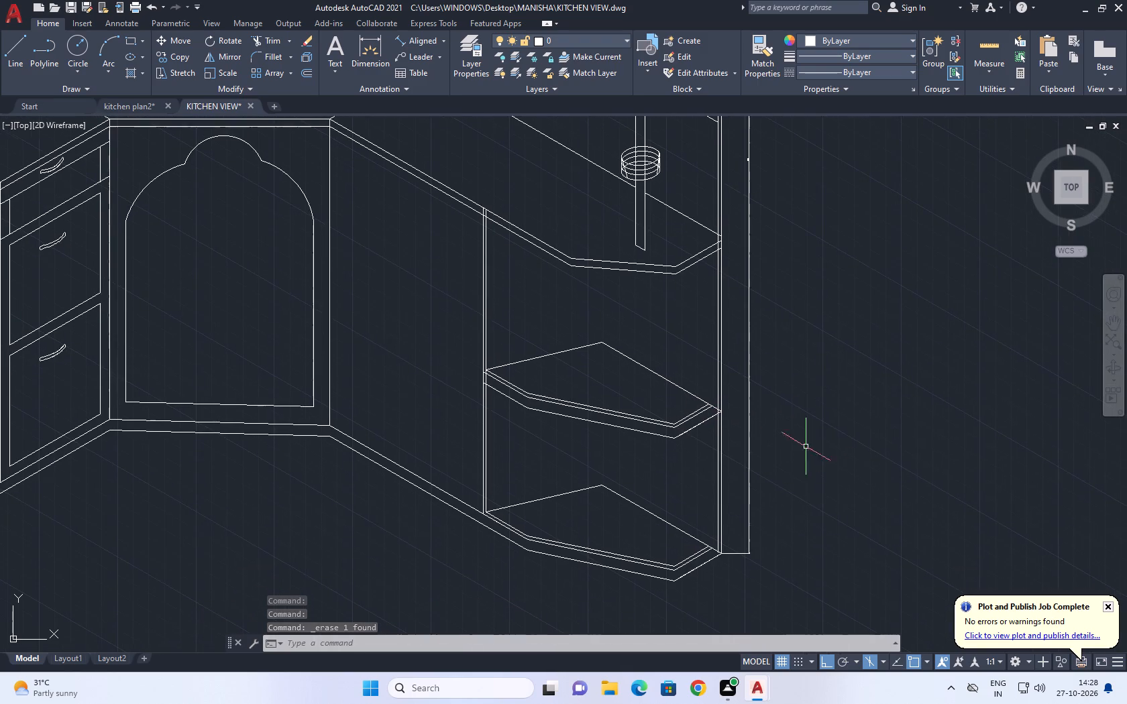
pyautogui.scroll(4, 444, 409)
pyautogui.moveTo(543, 318); pyautogui.dragTo(542, 367, button='middle')
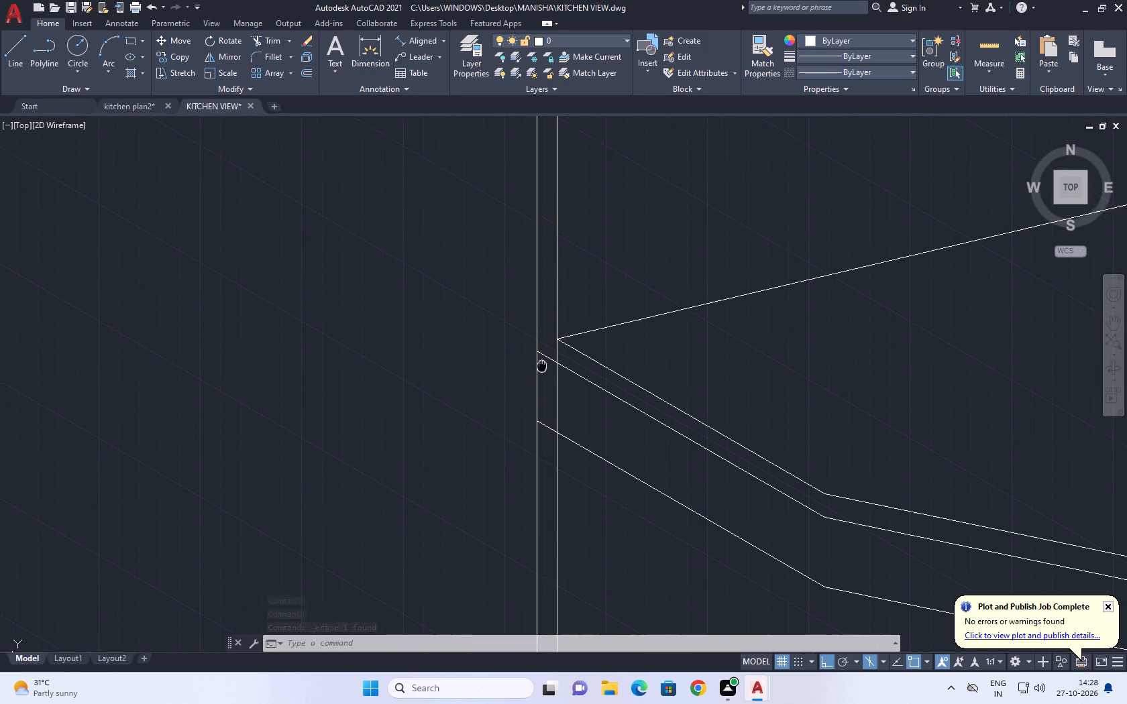
pyautogui.moveTo(542, 367); pyautogui.dragTo(542, 379, button='middle')
pyautogui.scroll(-4, 539, 379)
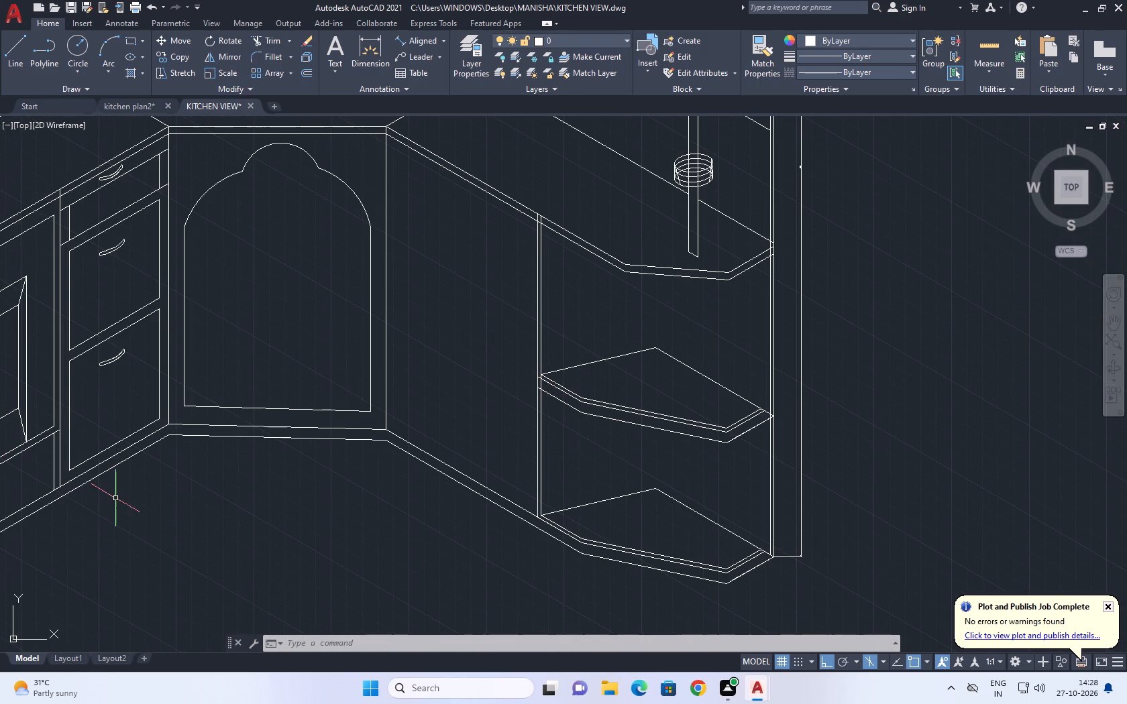
# Draw a vertical back corner line from the base's rear corner up to the middle shelf's rear corner.
pyautogui.moveTo(600, 357); pyautogui.dragTo(588, 410, button='middle')
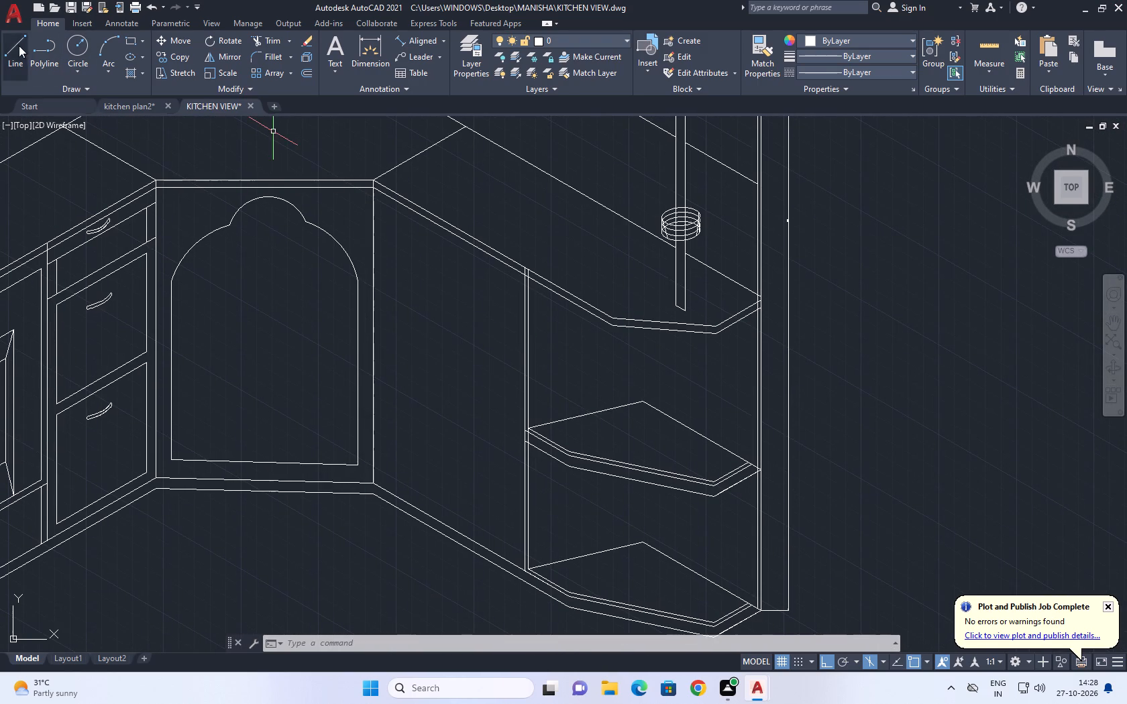
pyautogui.click(18, 46)
pyautogui.moveTo(638, 402); pyautogui.dragTo(633, 316, button='middle')
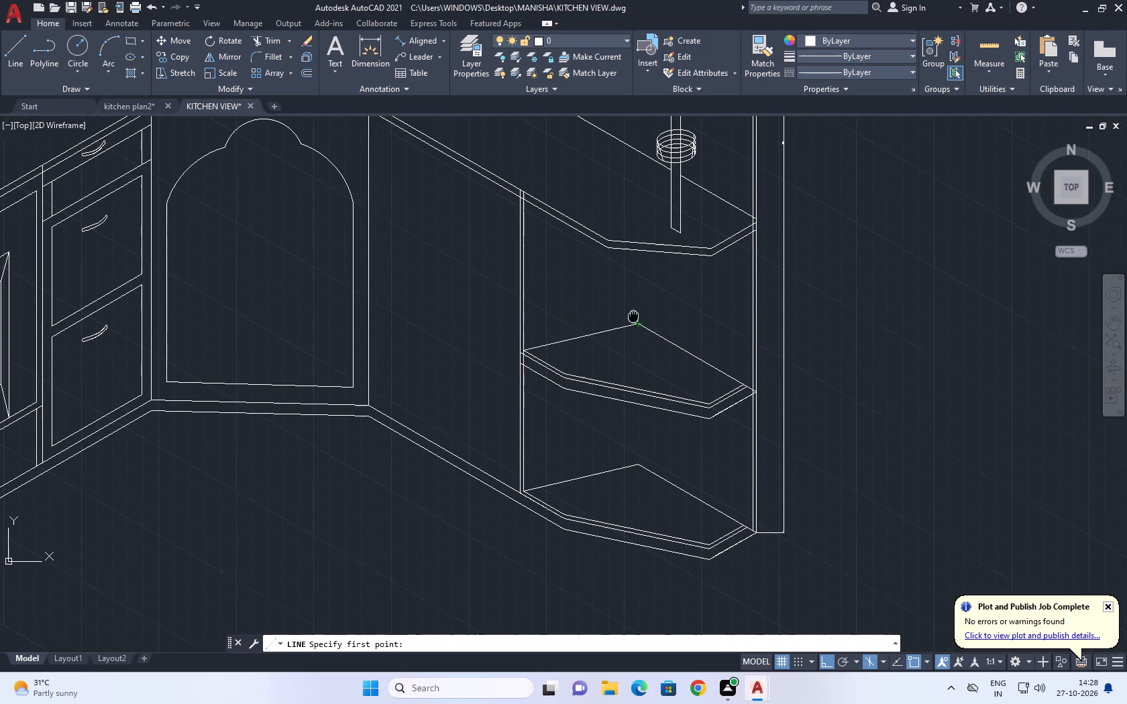
pyautogui.click(641, 457)
pyautogui.scroll(1, 604, 394)
pyautogui.click(661, 268)
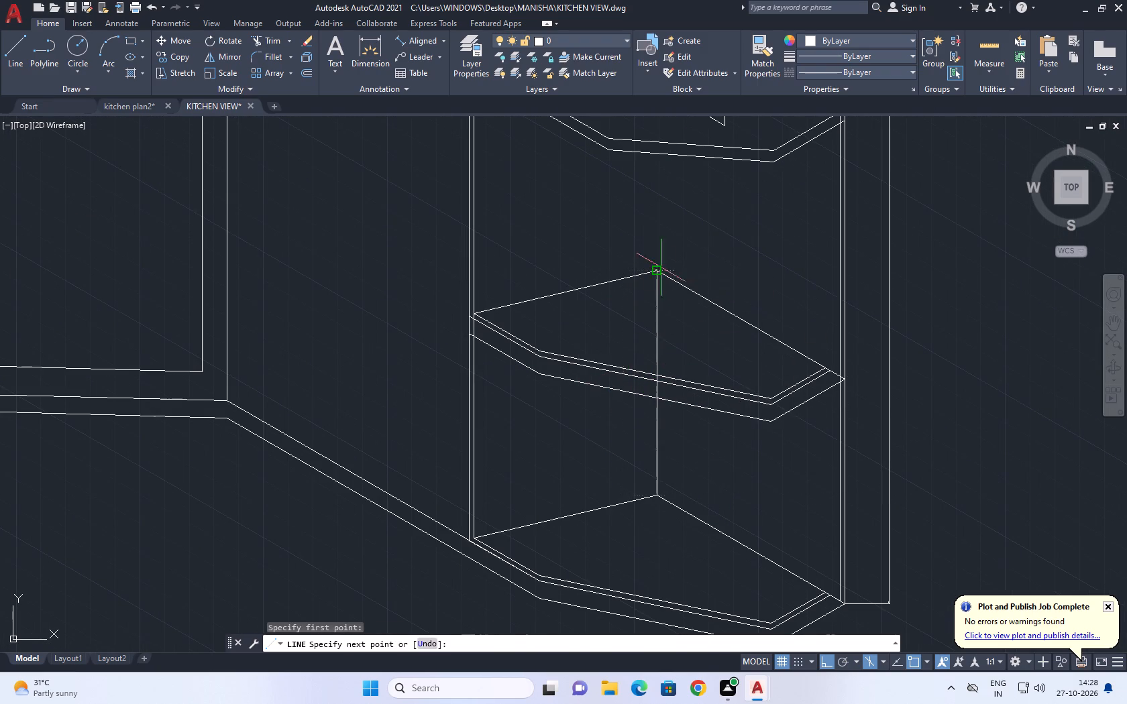
pyautogui.rightClick(718, 217)
pyautogui.click(761, 235)
# Trim the vertical back corner line's pieces between the middle shelf's front edge lines, down to the shelf's lower edge.
pyautogui.moveTo(687, 424); pyautogui.dragTo(686, 425, button='middle')
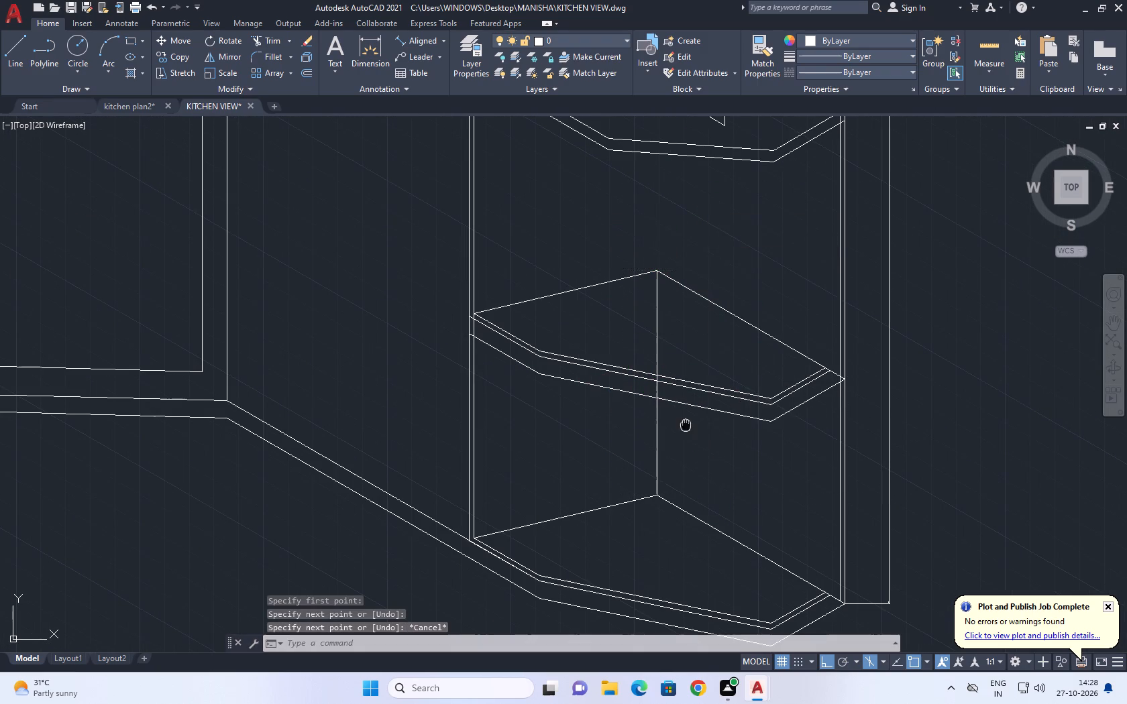
pyautogui.moveTo(686, 425); pyautogui.dragTo(673, 428, button='middle')
pyautogui.moveTo(638, 382); pyautogui.dragTo(625, 389, button='middle')
pyautogui.click(268, 40)
pyautogui.moveTo(545, 333); pyautogui.dragTo(530, 345, button='middle')
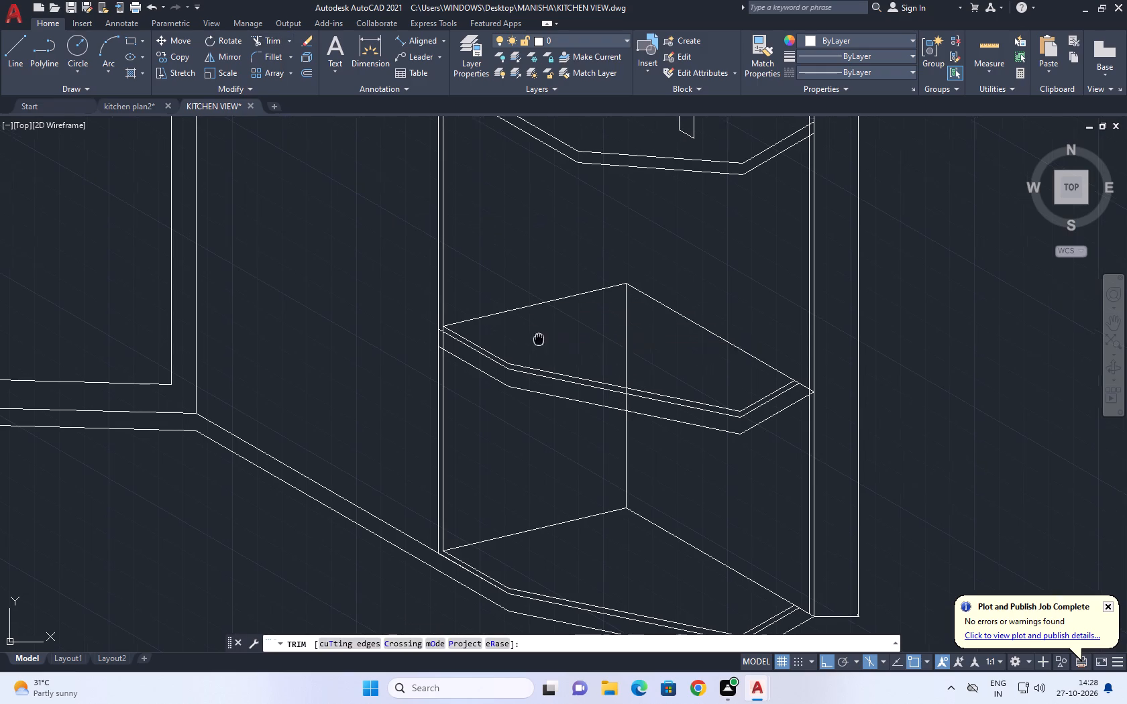
pyautogui.moveTo(530, 345); pyautogui.dragTo(483, 371, button='middle')
pyautogui.scroll(2, 576, 440)
pyautogui.click(576, 440)
pyautogui.click(539, 432)
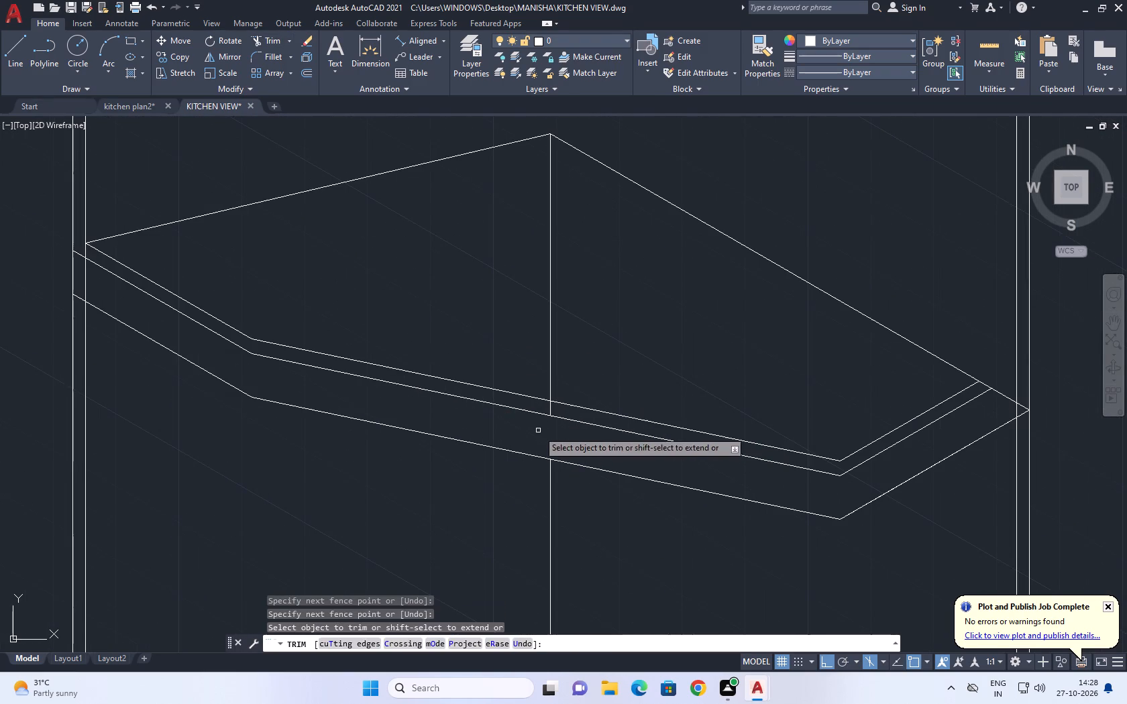
pyautogui.click(552, 412)
pyautogui.click(545, 407)
pyautogui.moveTo(599, 346); pyautogui.dragTo(593, 434, button='middle')
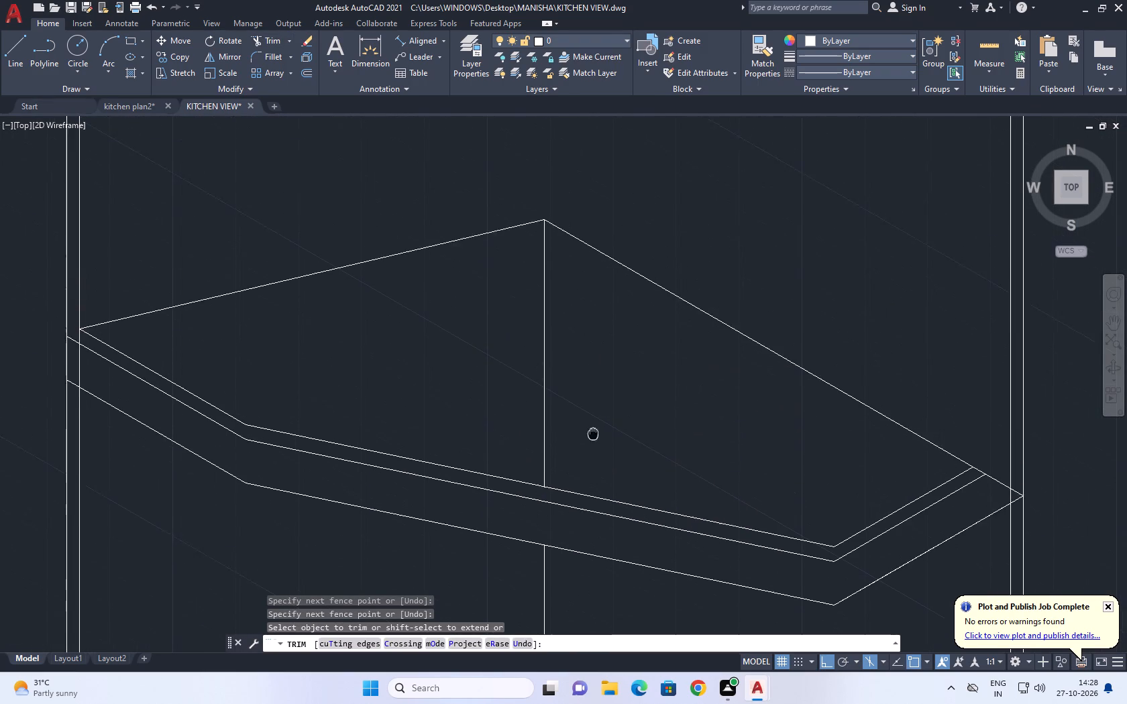
pyautogui.moveTo(593, 434); pyautogui.dragTo(594, 469, button='middle')
pyautogui.middleClick(594, 471)
pyautogui.scroll(-2, 596, 479)
pyautogui.moveTo(582, 362); pyautogui.dragTo(582, 412, button='middle')
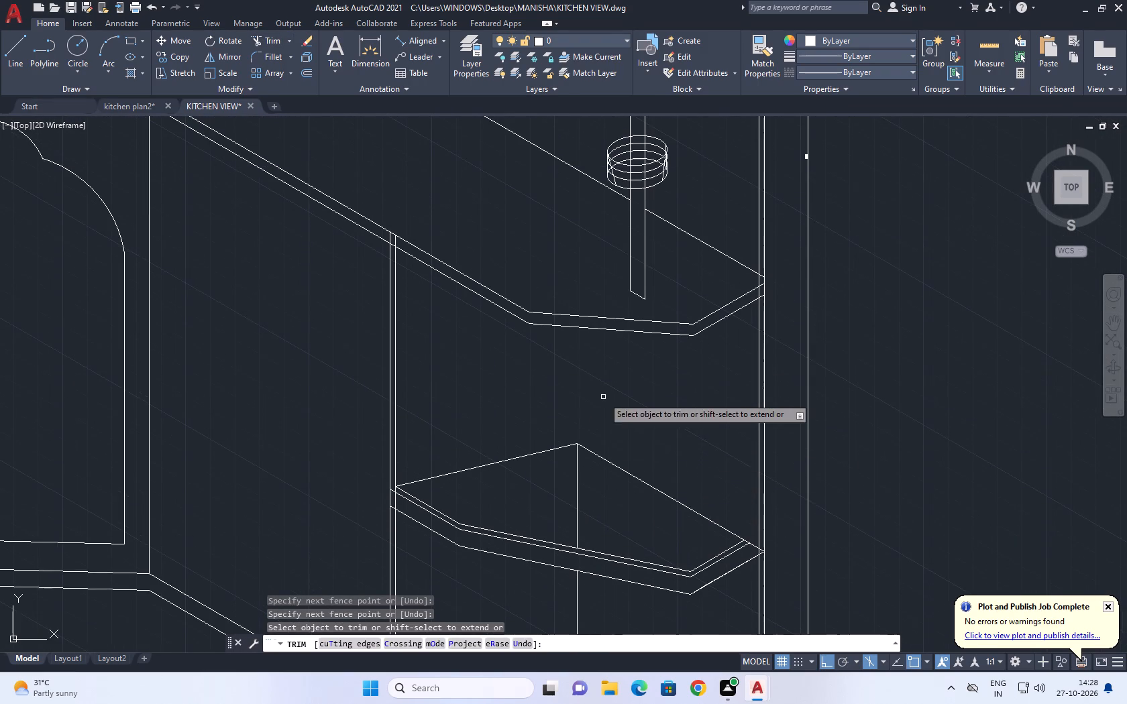
pyautogui.rightClick(603, 397)
pyautogui.click(641, 418)
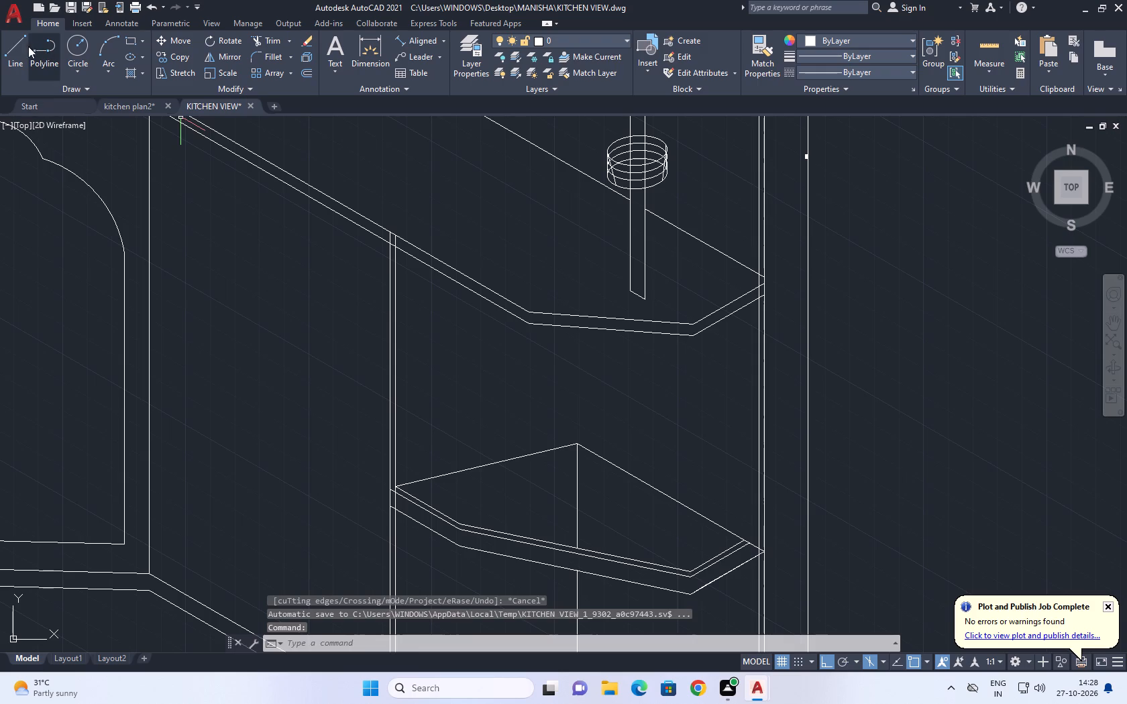
# Draw a vertical line from the middle shelf's rear corner up past the countertop's front edge.
pyautogui.click(13, 49)
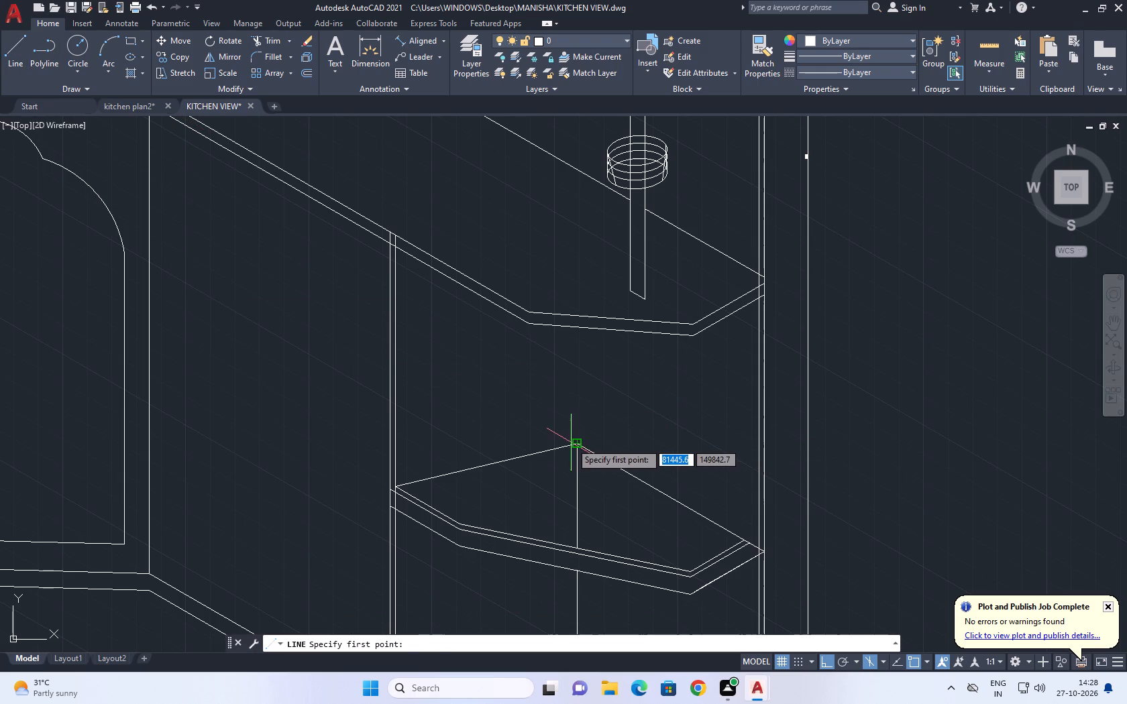
pyautogui.click(572, 443)
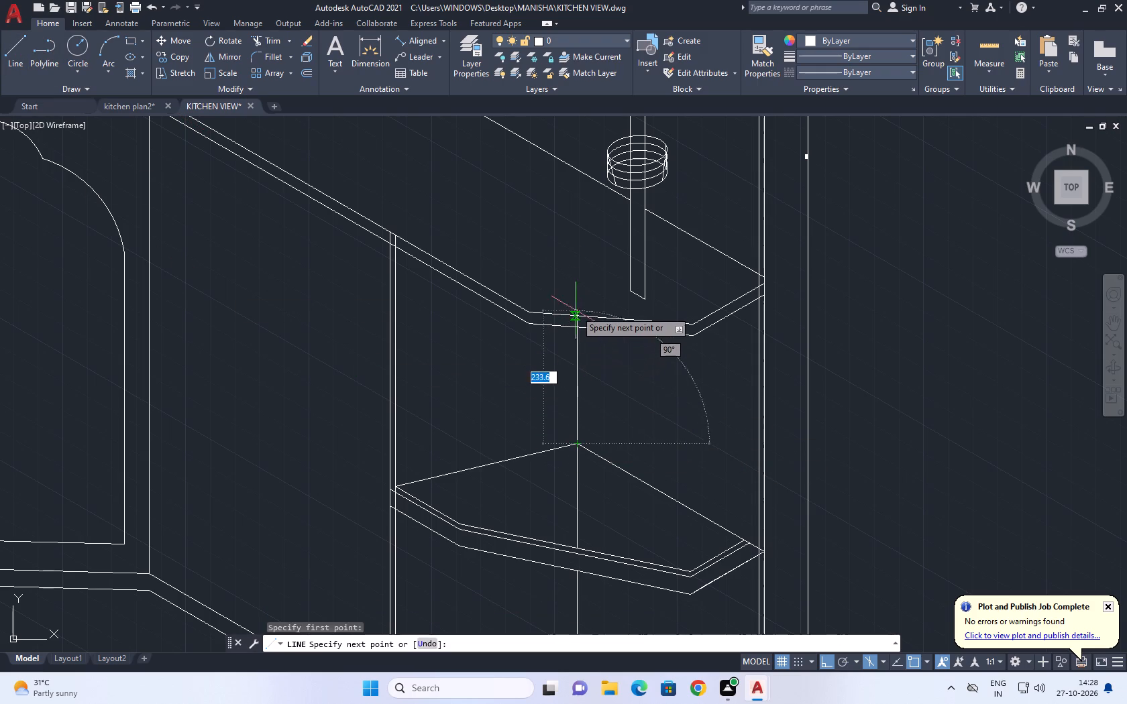
pyautogui.moveTo(576, 242); pyautogui.dragTo(614, 375, button='middle')
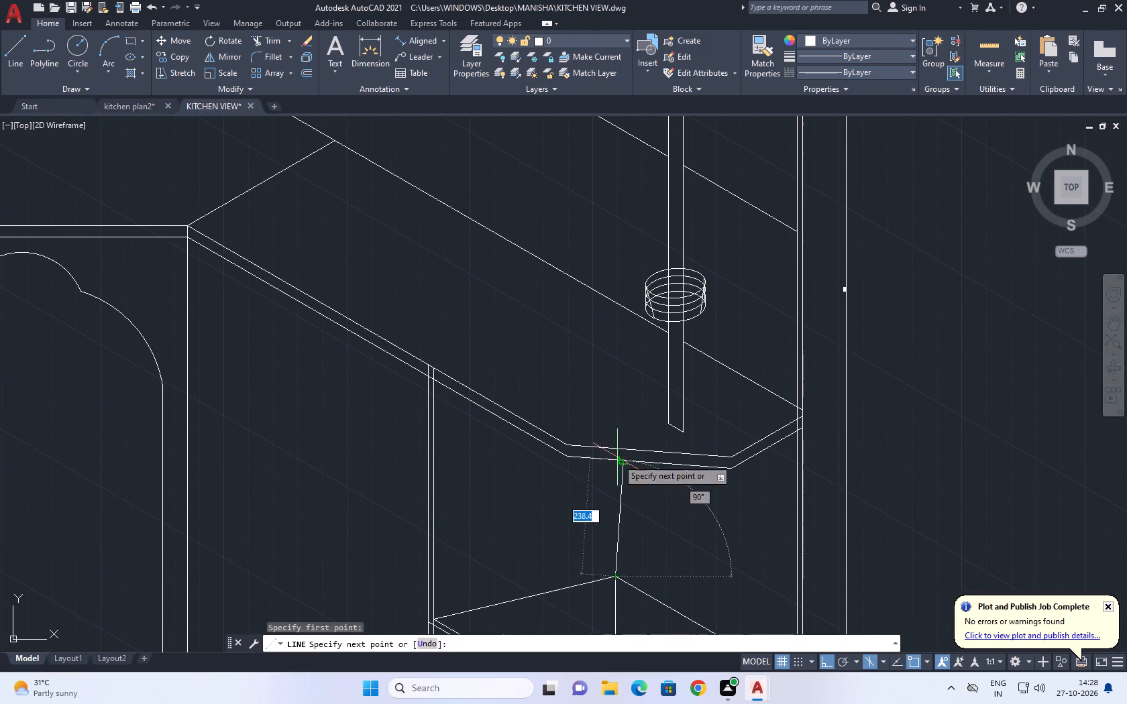
pyautogui.click(604, 354)
pyautogui.rightClick(613, 360)
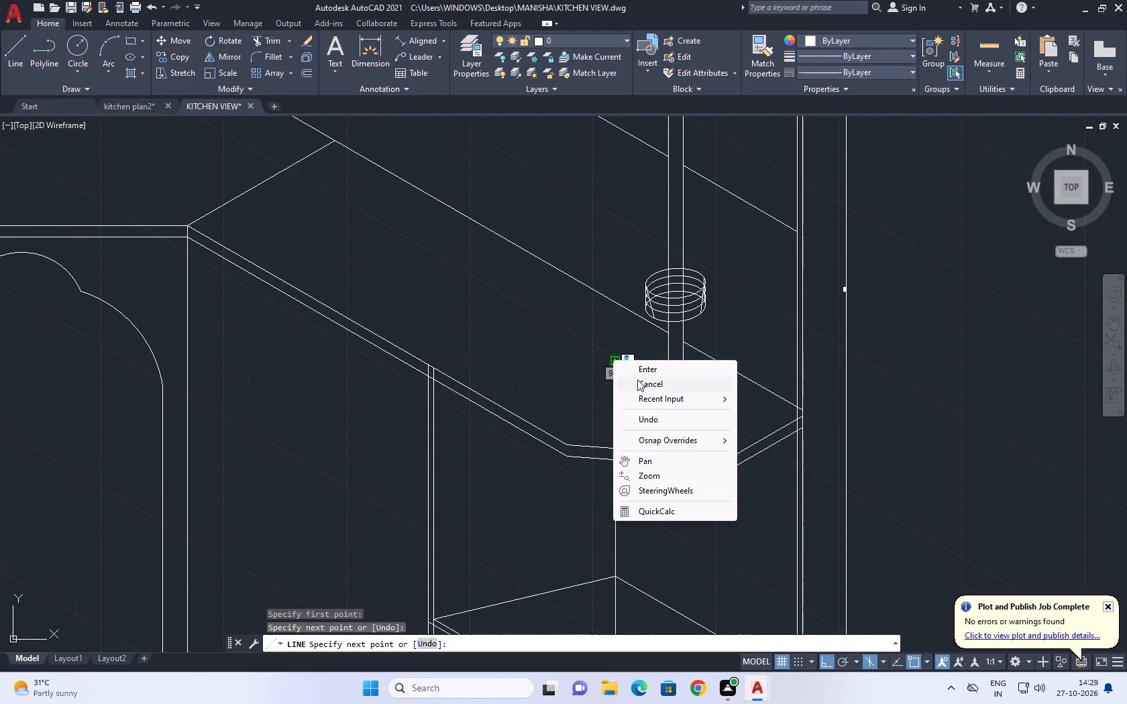
pyautogui.click(639, 380)
# Shorten the upper vertical corner line so its top end meets the lower line of the countertop's front edge.
pyautogui.scroll(2, 629, 475)
pyautogui.moveTo(616, 325); pyautogui.dragTo(607, 321)
pyautogui.click(556, 296)
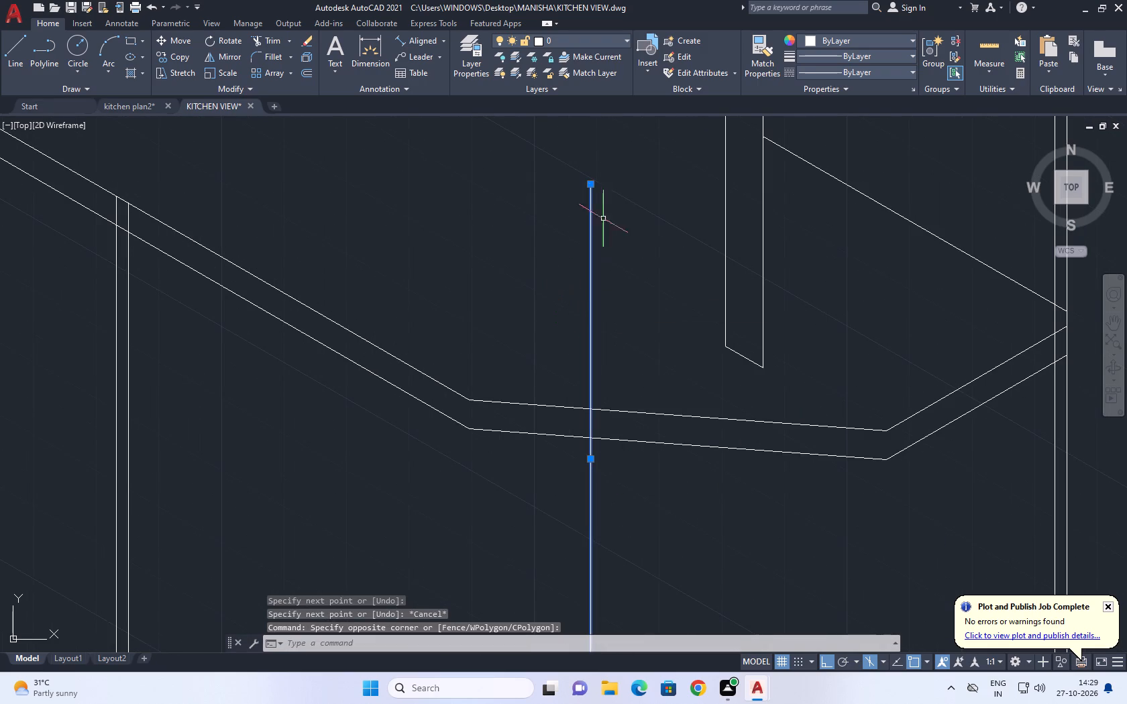
pyautogui.click(588, 182)
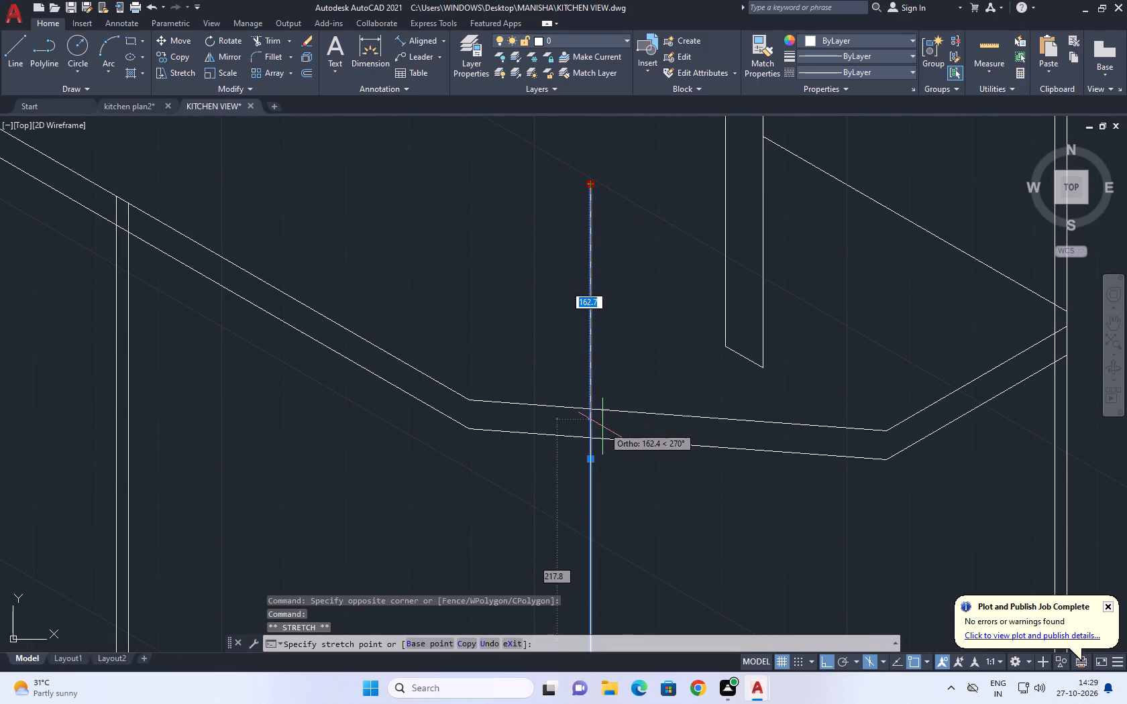
pyautogui.click(591, 434)
pyautogui.moveTo(573, 309); pyautogui.dragTo(568, 303, button='right')
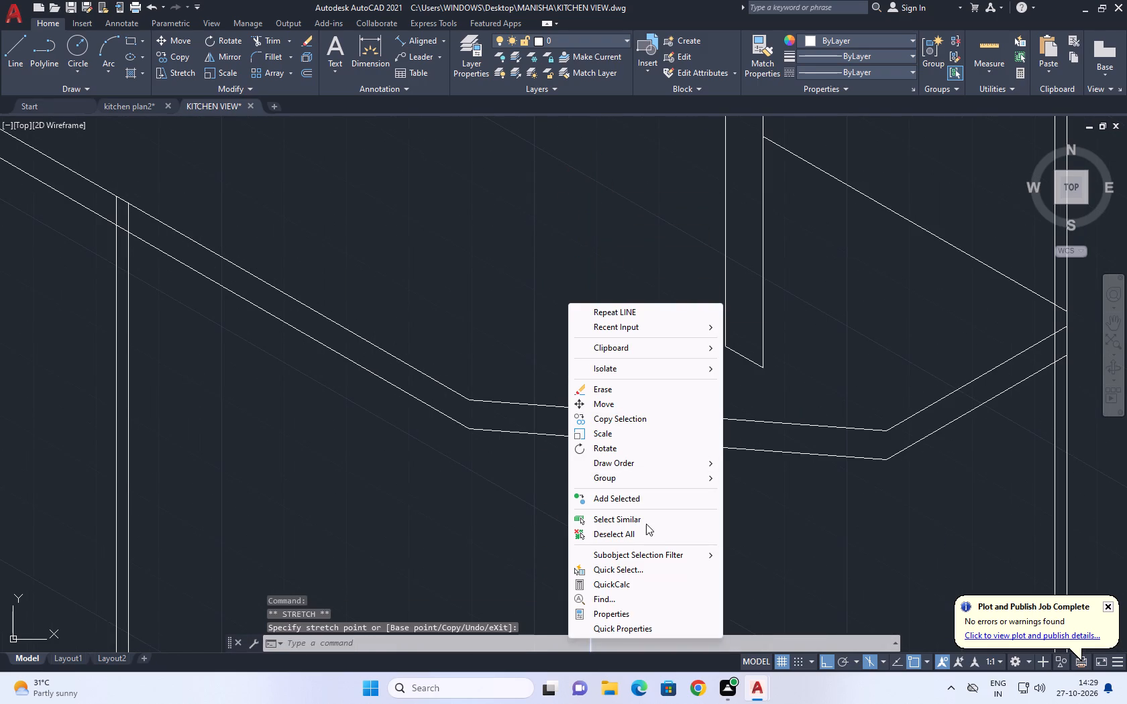
# Erase the vertical corner line segment that crosses the middle shelf's top surface, between its rear corner and front edge.
pyautogui.click(643, 530)
pyautogui.scroll(-4, 602, 426)
pyautogui.scroll(-1, 657, 433)
pyautogui.moveTo(690, 471); pyautogui.dragTo(686, 464, button='middle')
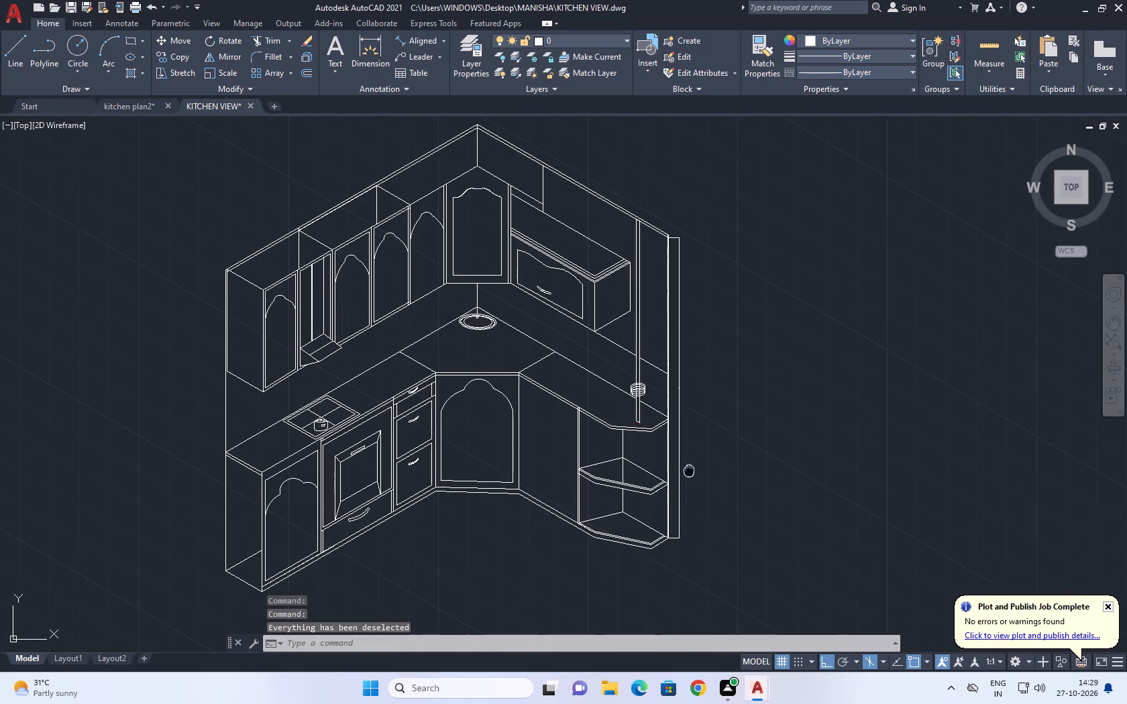
pyautogui.moveTo(686, 464); pyautogui.dragTo(647, 416, button='middle')
pyautogui.scroll(2, 588, 428)
pyautogui.click(575, 398)
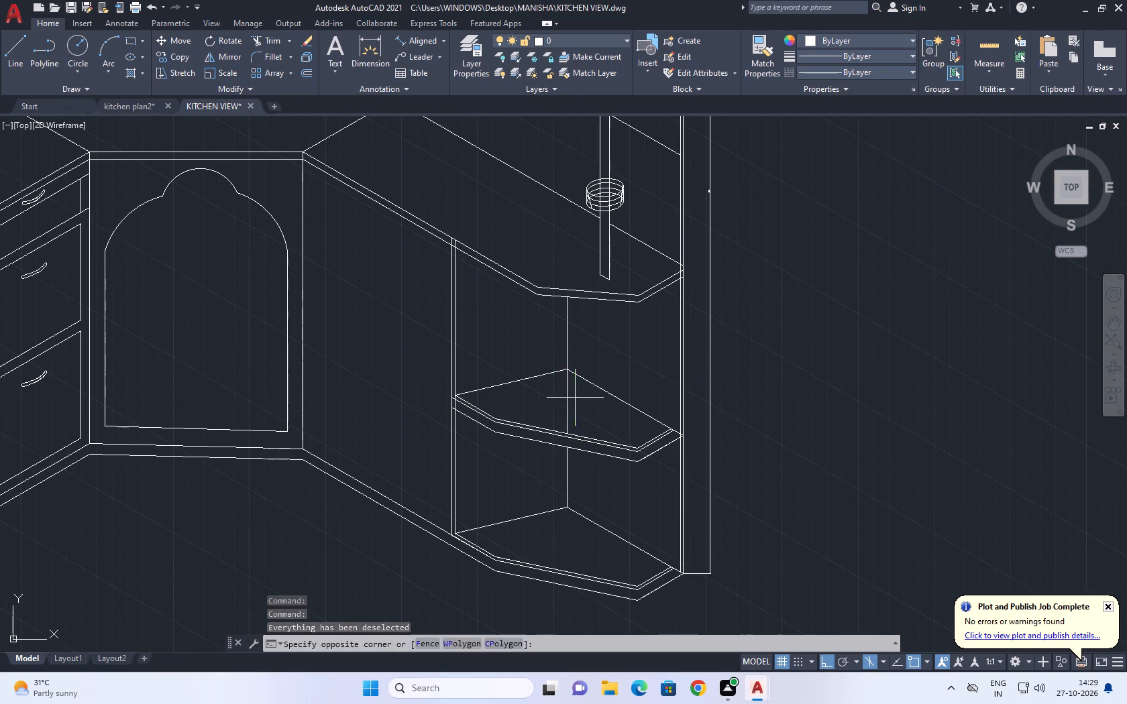
pyautogui.click(559, 372)
pyautogui.moveTo(642, 336); pyautogui.dragTo(637, 319, button='right')
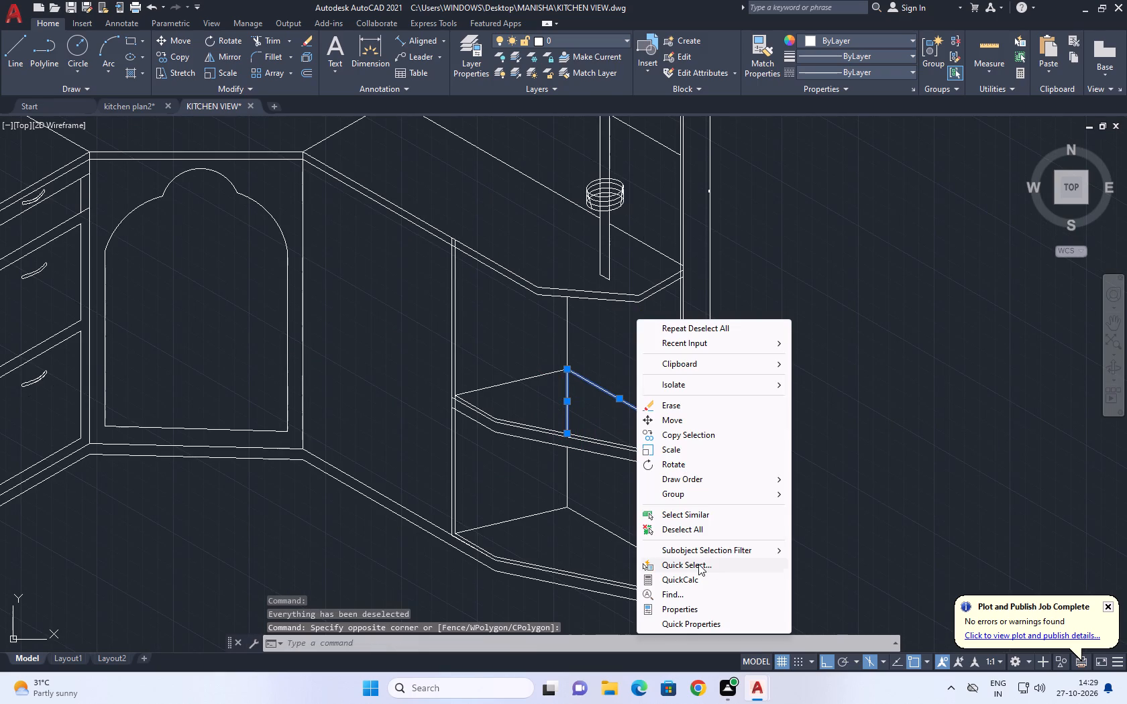
pyautogui.click(707, 532)
pyautogui.scroll(1, 564, 409)
pyautogui.click(576, 408)
pyautogui.click(551, 392)
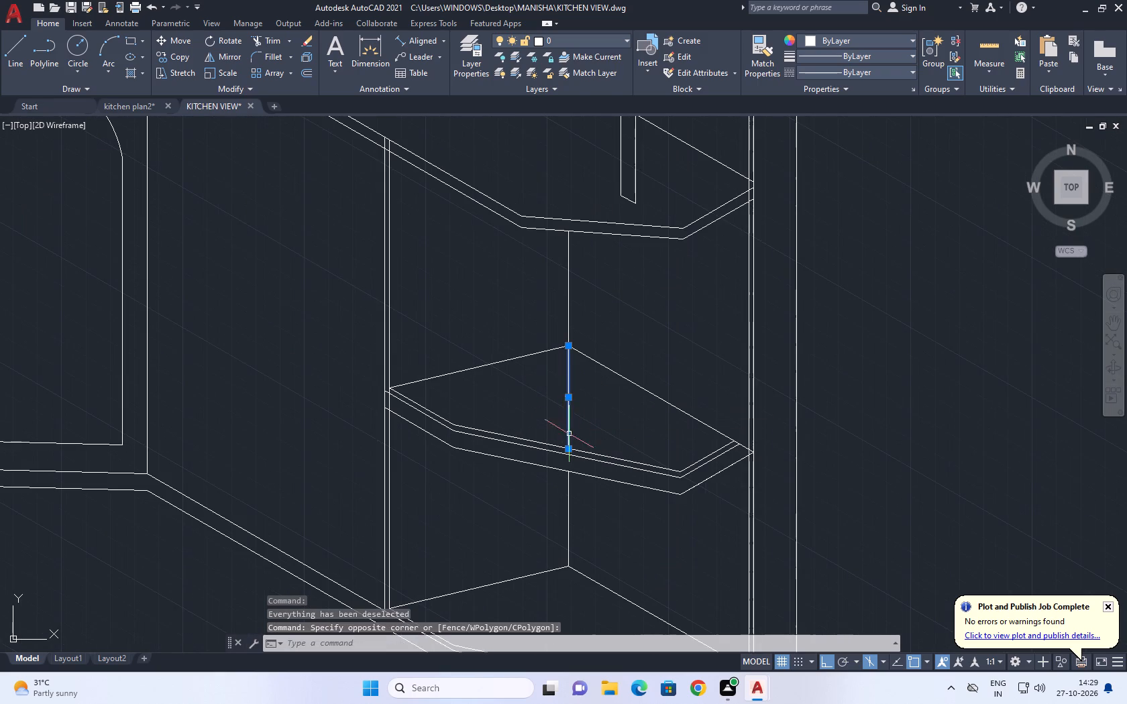
pyautogui.rightClick(629, 408)
pyautogui.click(668, 155)
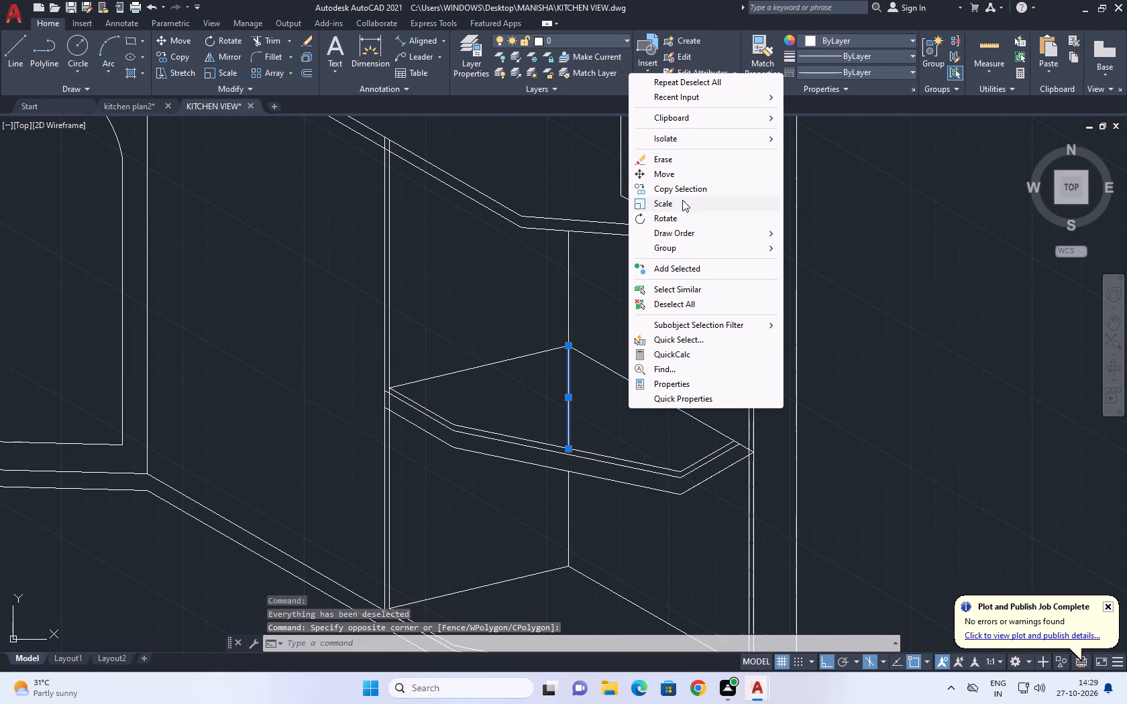
pyautogui.click(698, 162)
pyautogui.scroll(-1, 655, 456)
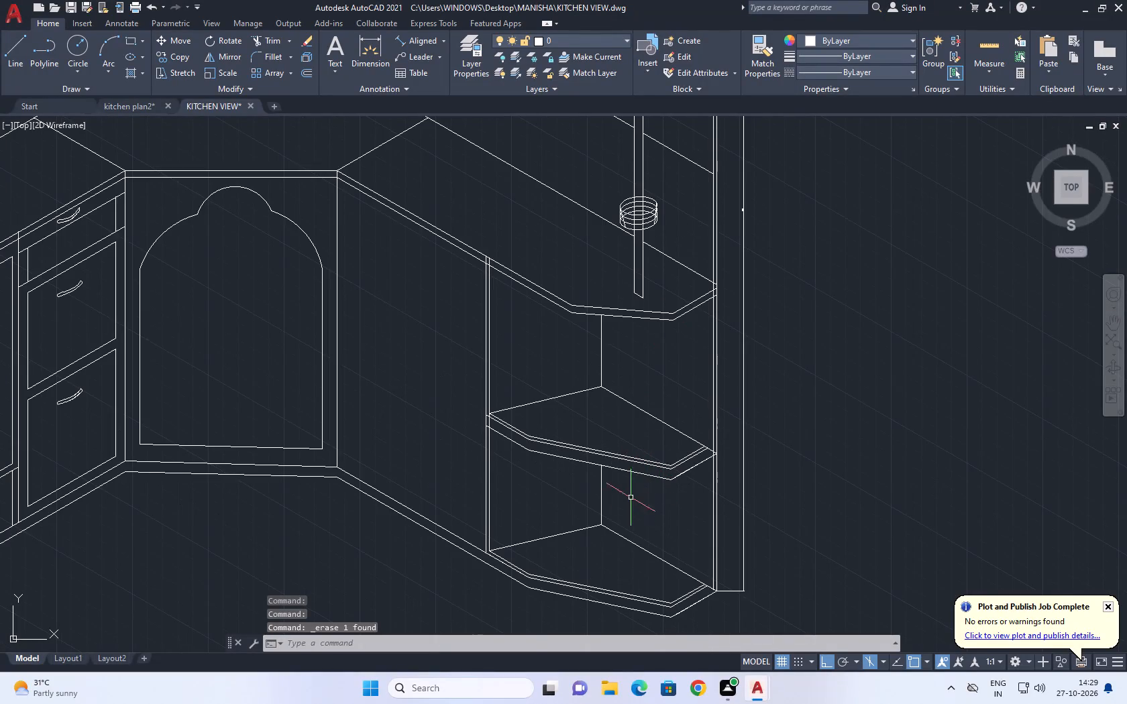
# Draw a short vertical line at the end unit base's left front corner, from its bottom edge to the upper inner edge line.
pyautogui.middleClick(638, 548)
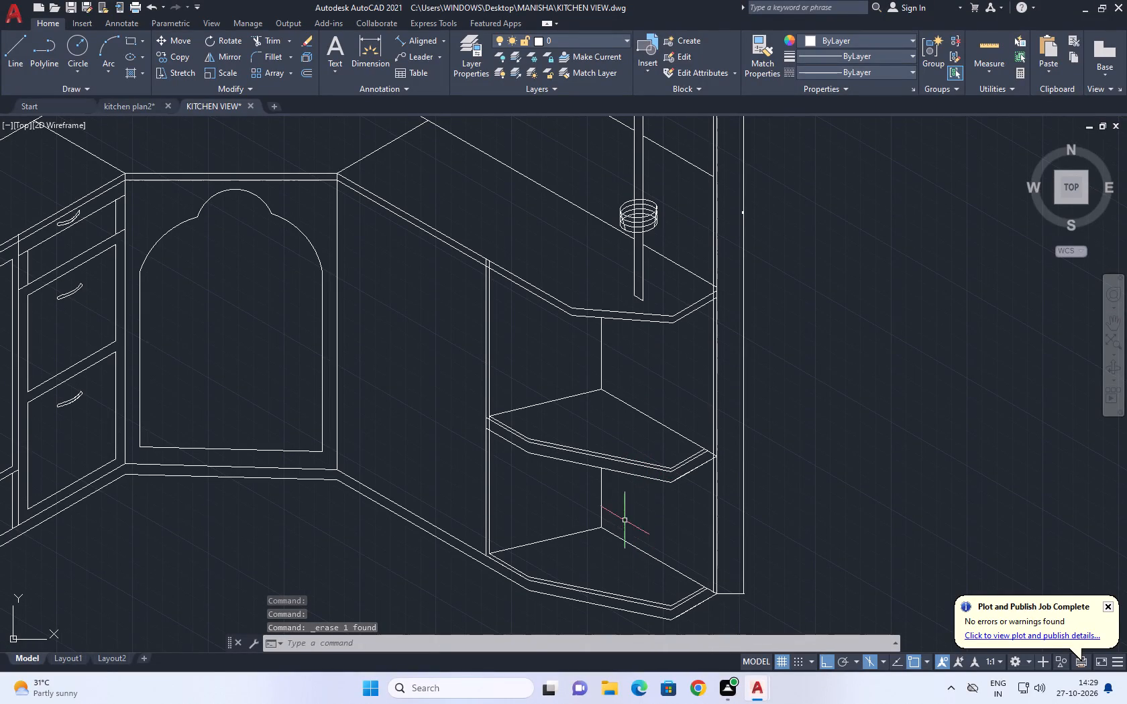
pyautogui.scroll(-3, 621, 521)
pyautogui.scroll(4, 607, 539)
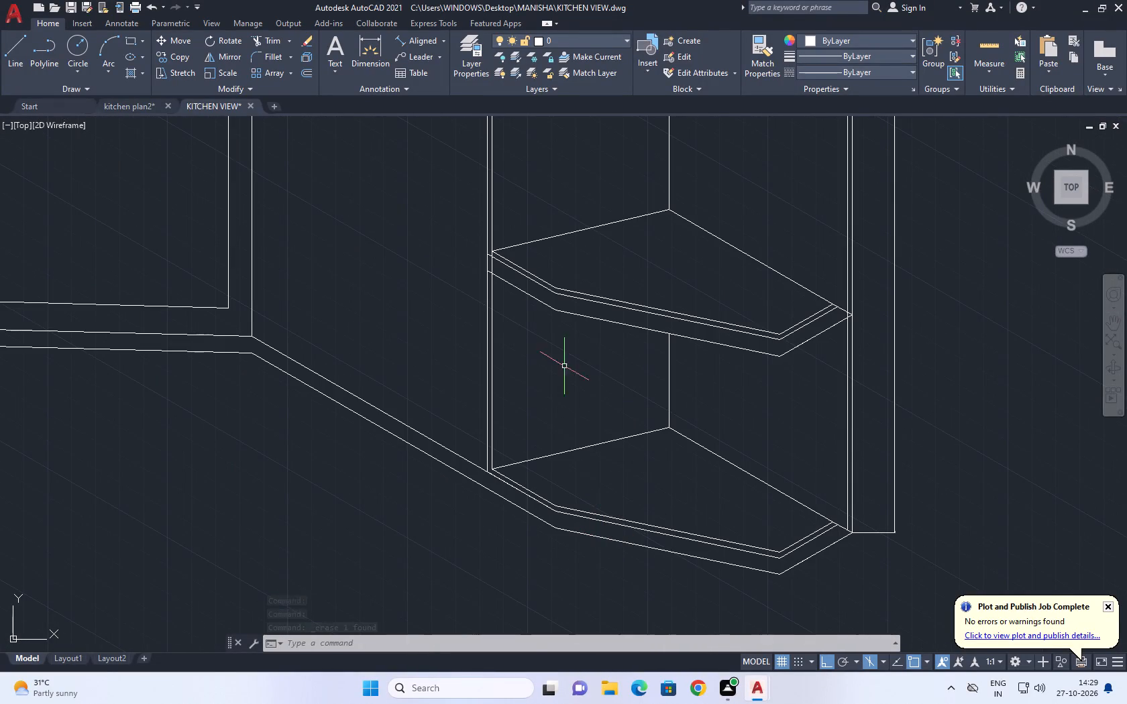
pyautogui.moveTo(535, 366); pyautogui.dragTo(535, 375, button='middle')
pyautogui.moveTo(656, 431); pyautogui.dragTo(619, 352, button='middle')
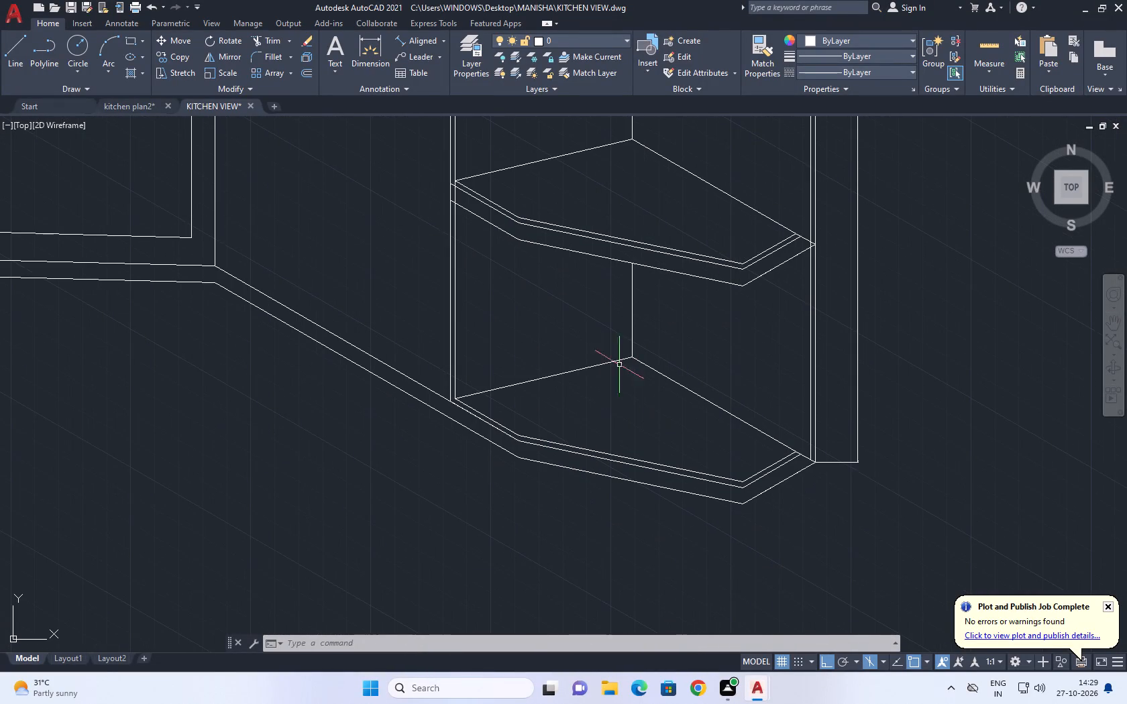
pyautogui.middleClick(569, 437)
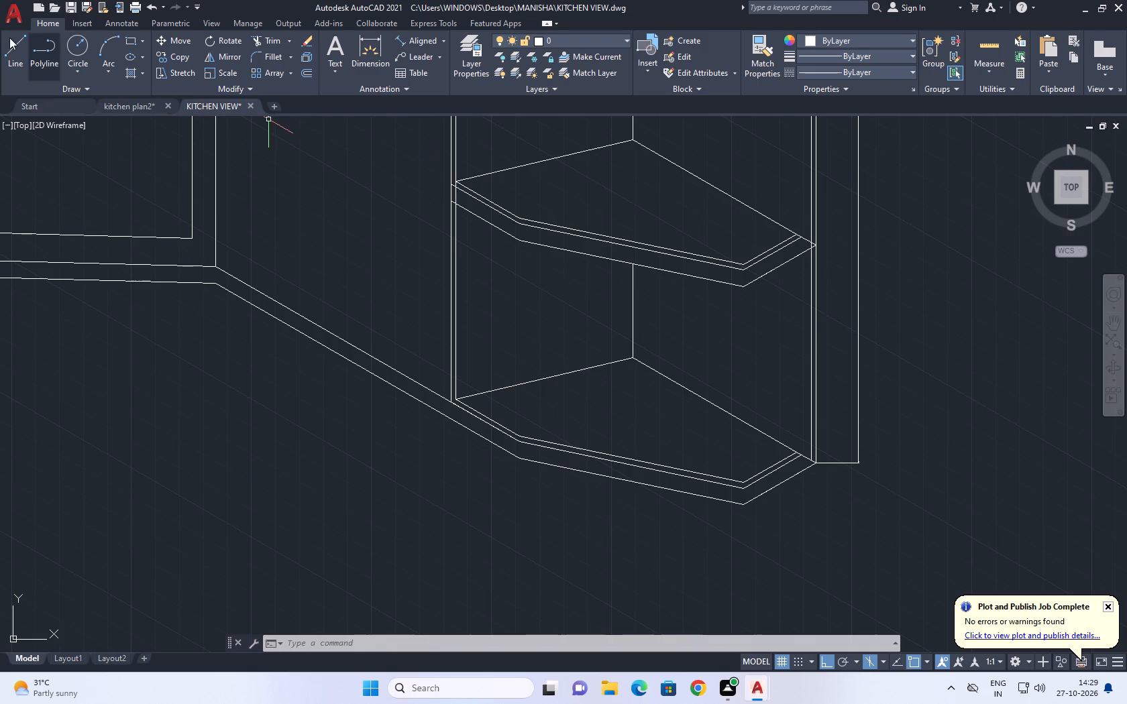
pyautogui.click(9, 38)
pyautogui.scroll(3, 513, 455)
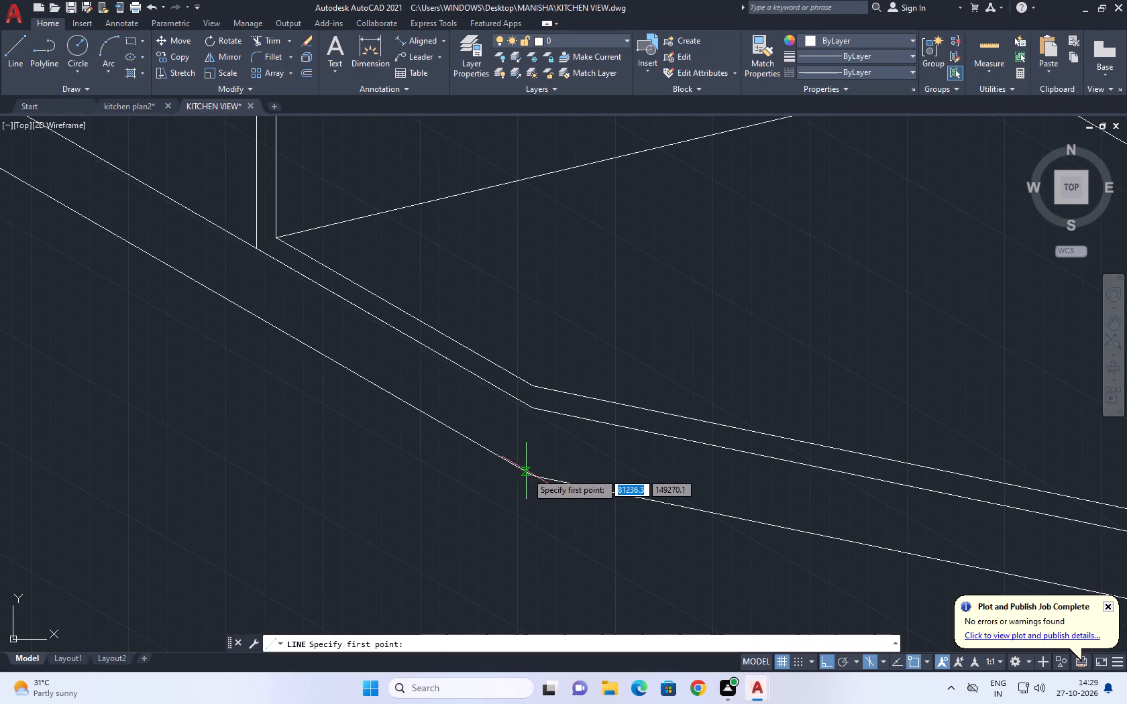
pyautogui.click(535, 479)
pyautogui.click(538, 388)
pyautogui.rightClick(543, 373)
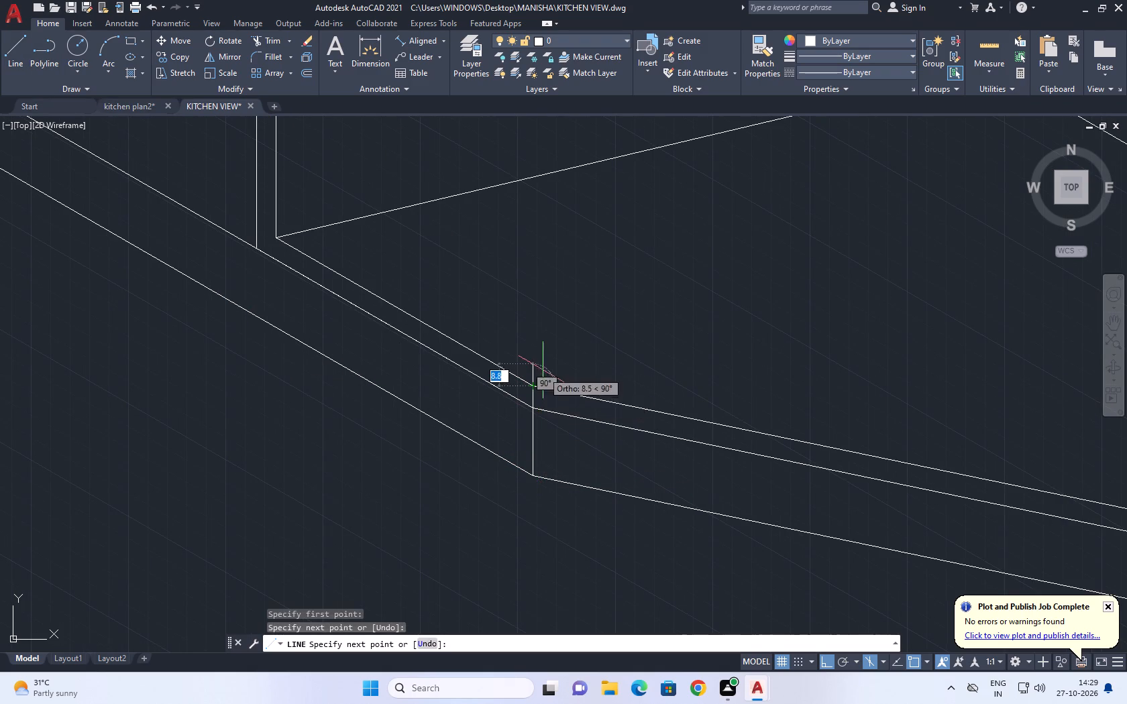
pyautogui.click(572, 394)
pyautogui.scroll(-3, 675, 362)
# Draw a vertical line about 40 units long at the base's right front corner, from its bottom edge to the upper inner edge line.
pyautogui.moveTo(753, 364); pyautogui.dragTo(563, 433, button='middle')
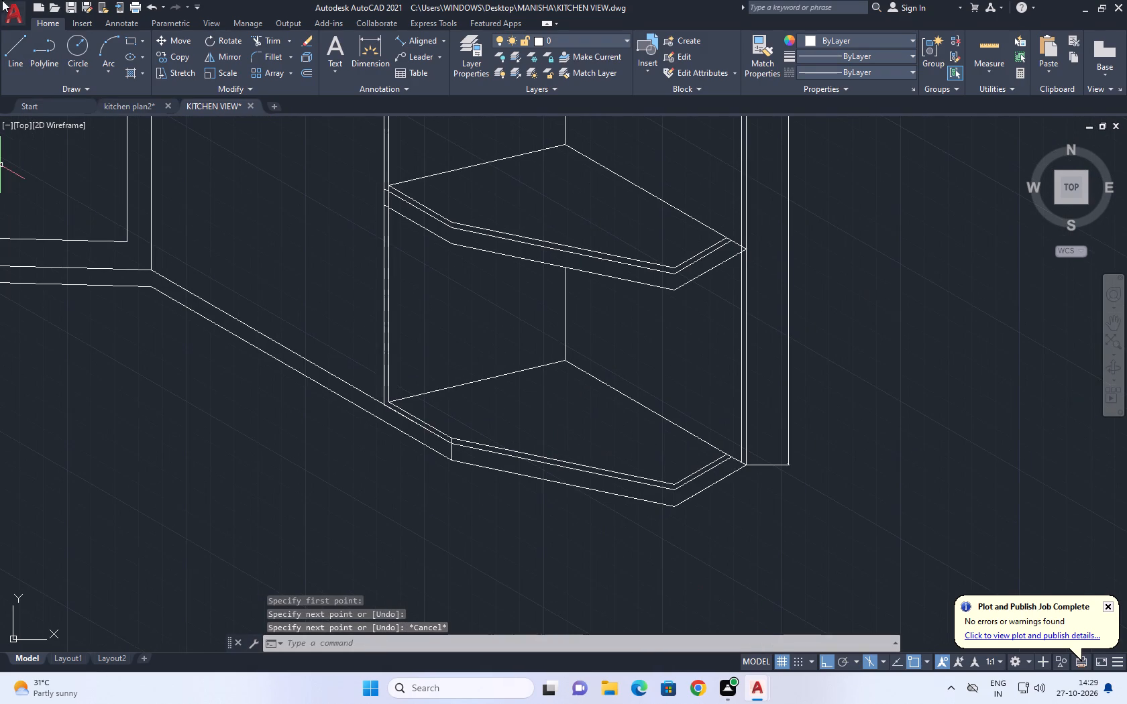
pyautogui.click(14, 45)
pyautogui.scroll(2, 681, 487)
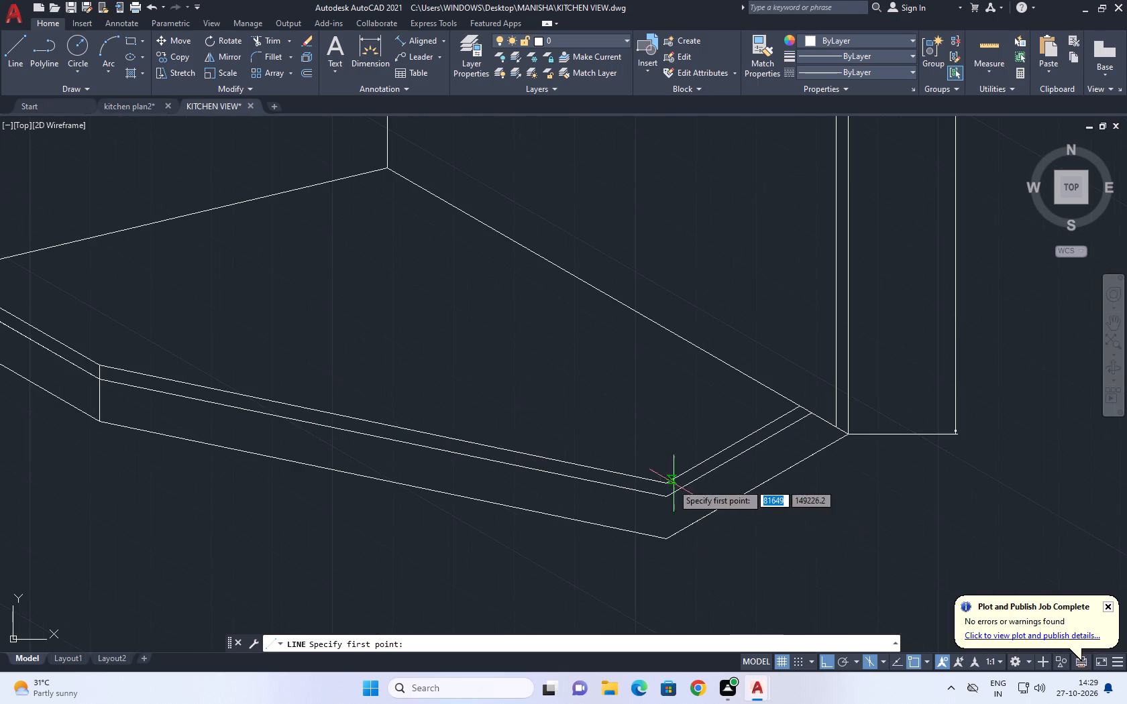
pyautogui.click(667, 541)
pyautogui.scroll(2, 668, 502)
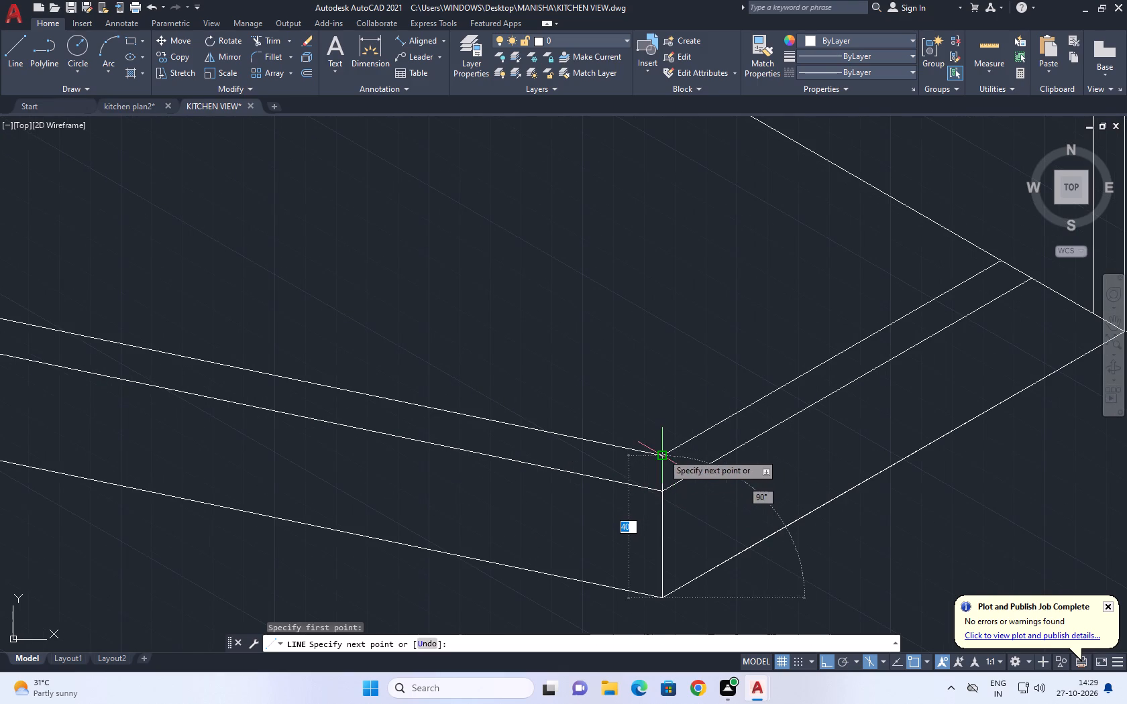
pyautogui.click(662, 453)
pyautogui.rightClick(664, 386)
pyautogui.click(707, 405)
pyautogui.scroll(-6, 652, 447)
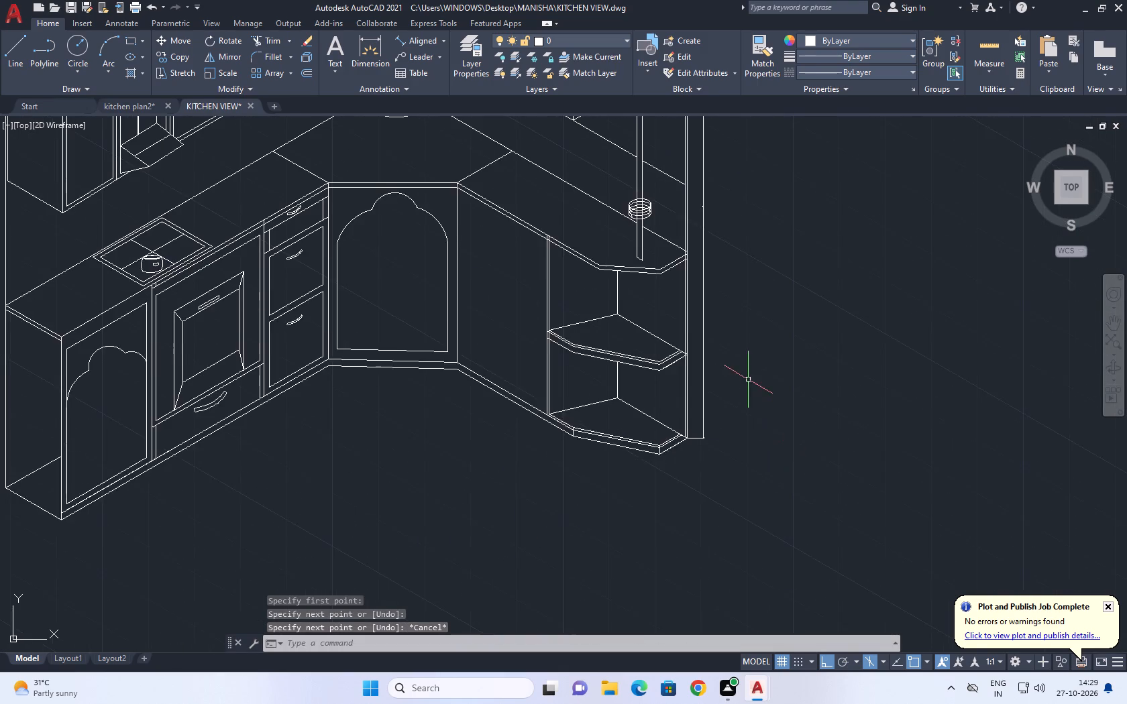
# Examine the end unit, the countertop's right corner and the overall kitchen view for remaining corrections.
pyautogui.moveTo(748, 379); pyautogui.dragTo(755, 484, button='middle')
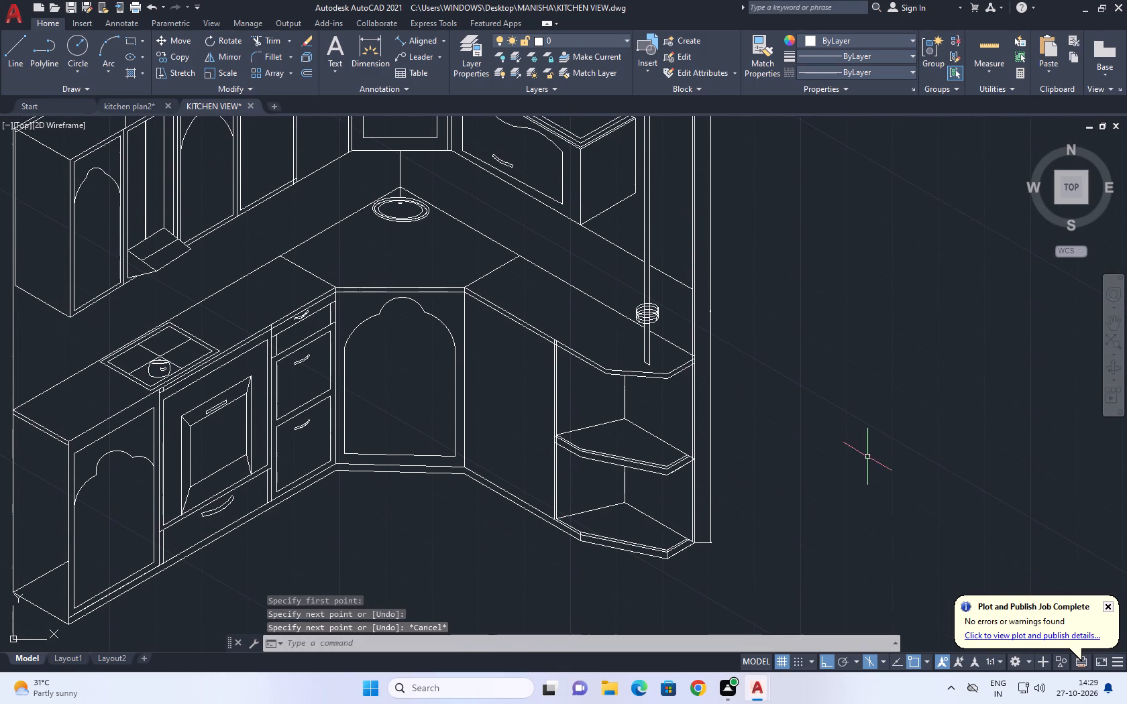
pyautogui.moveTo(824, 409); pyautogui.dragTo(739, 367, button='middle')
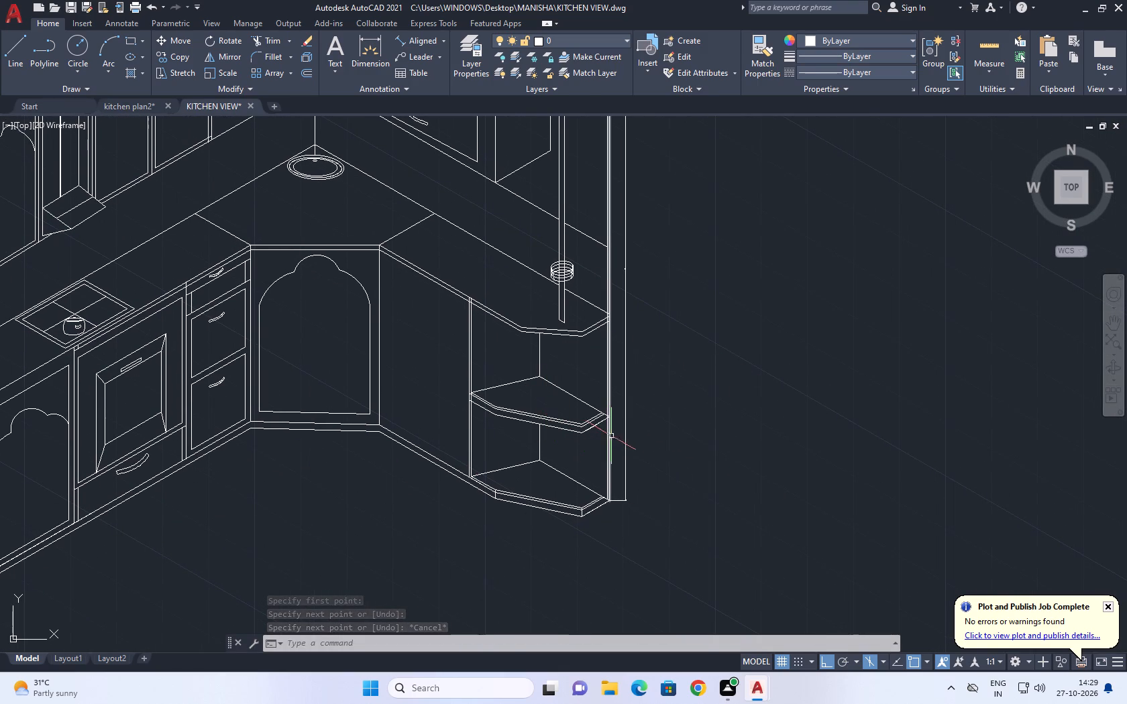
pyautogui.moveTo(623, 360); pyautogui.dragTo(691, 410, button='middle')
pyautogui.scroll(3, 676, 357)
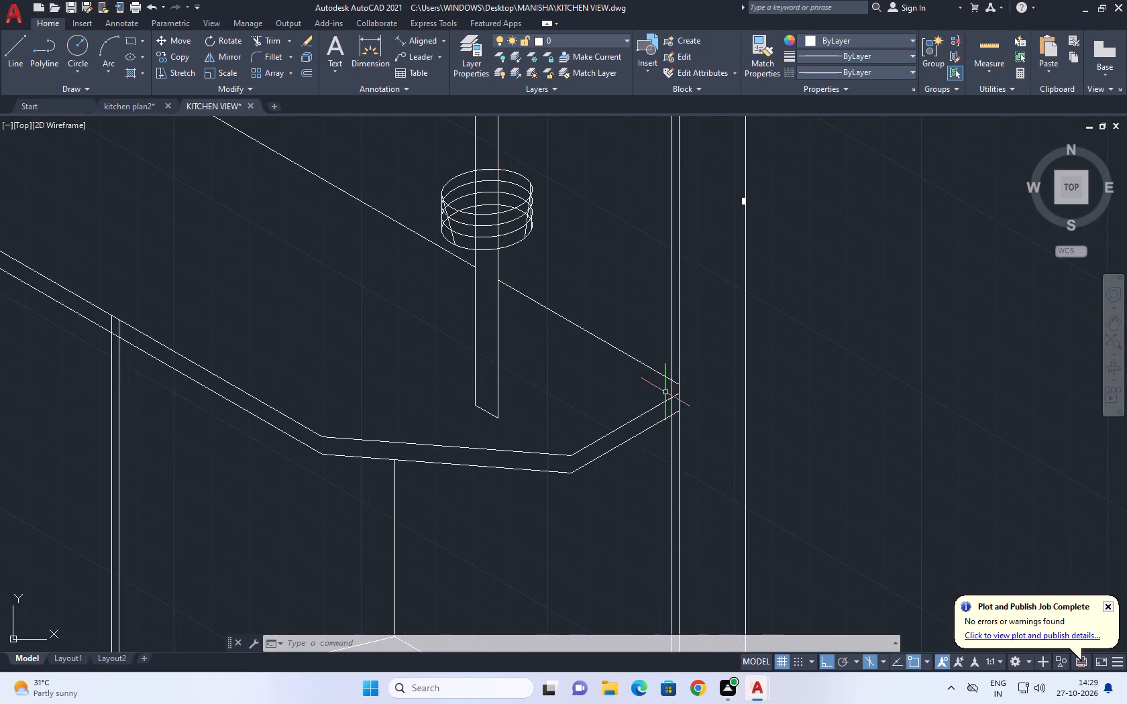
pyautogui.scroll(-4, 667, 413)
pyautogui.moveTo(757, 490); pyautogui.dragTo(869, 424, button='middle')
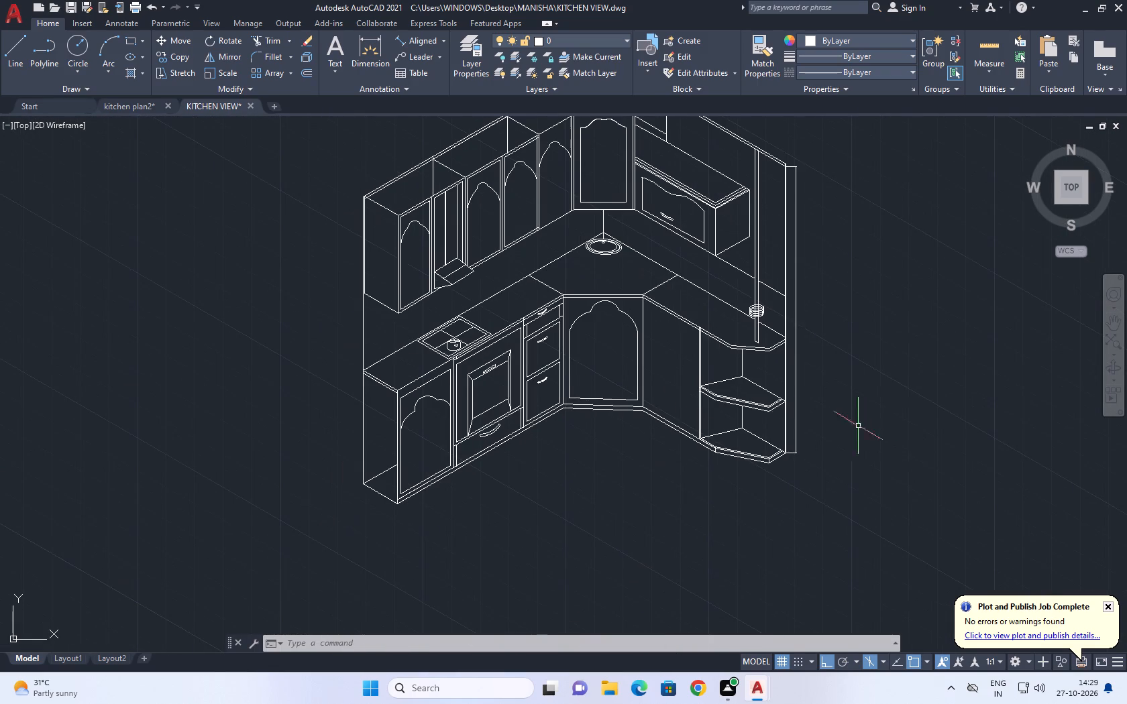
pyautogui.scroll(-1, 678, 408)
pyautogui.moveTo(735, 390); pyautogui.dragTo(682, 398, button='middle')
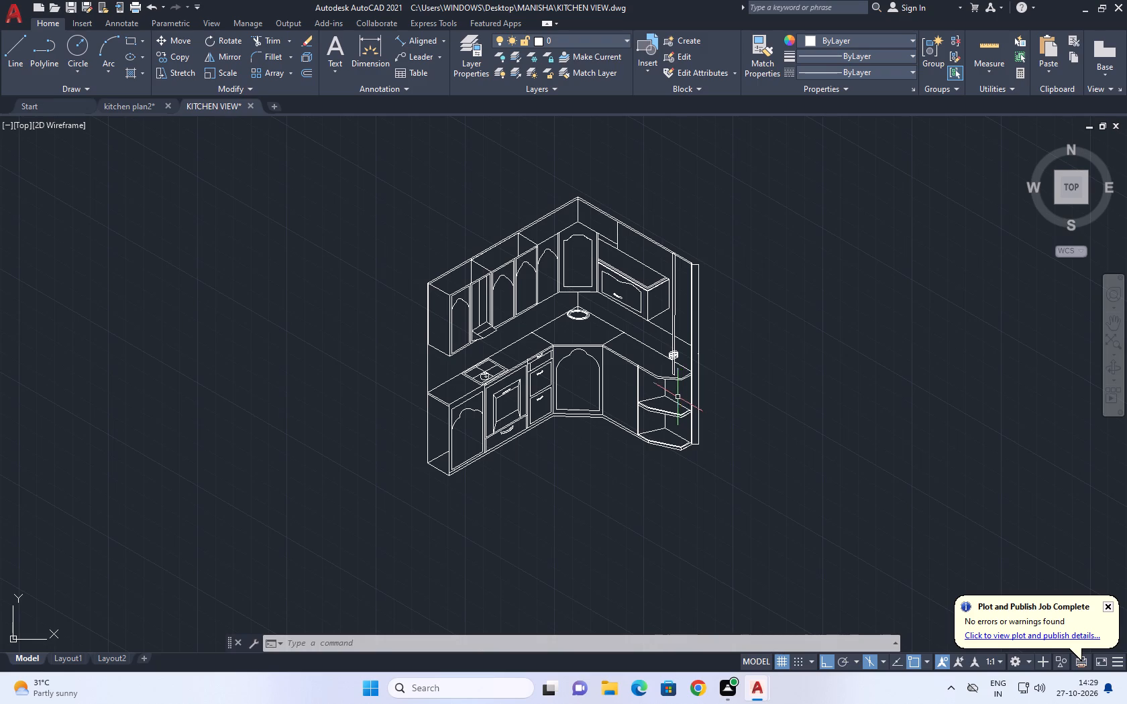
# Raise the second fit point from the left on the curved top of the corner wall cabinet's door panel.
pyautogui.scroll(3, 570, 193)
pyautogui.scroll(2, 593, 394)
pyautogui.click(716, 329)
pyautogui.click(680, 362)
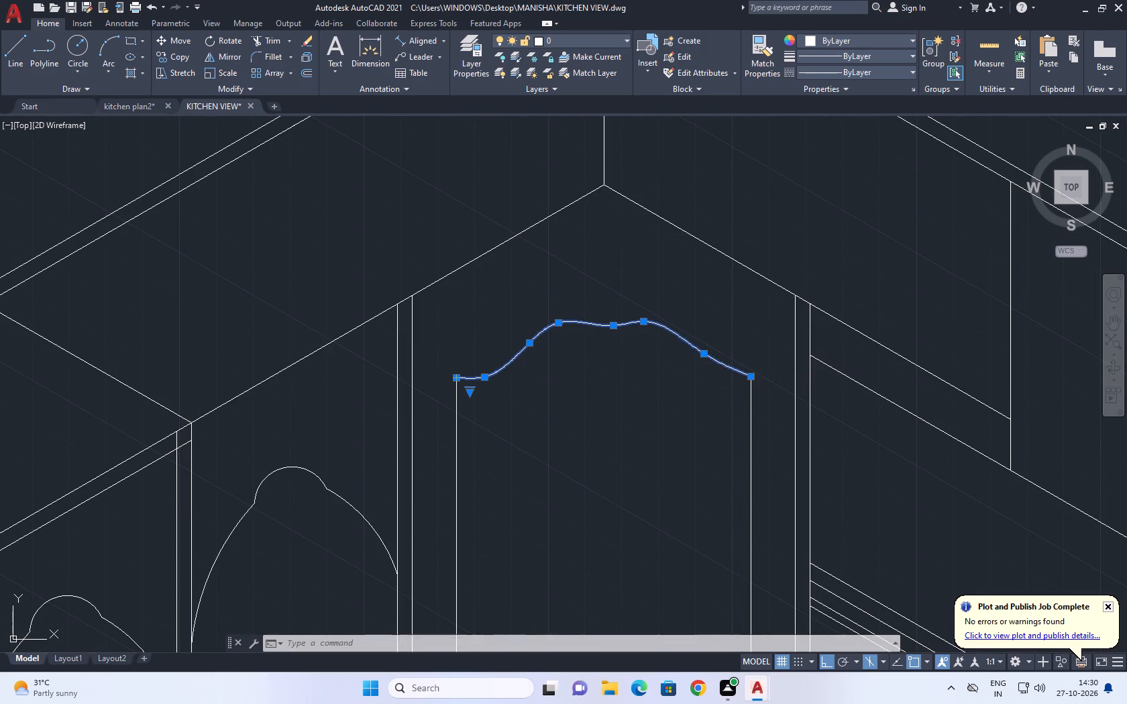
pyautogui.scroll(1, 487, 381)
pyautogui.click(479, 377)
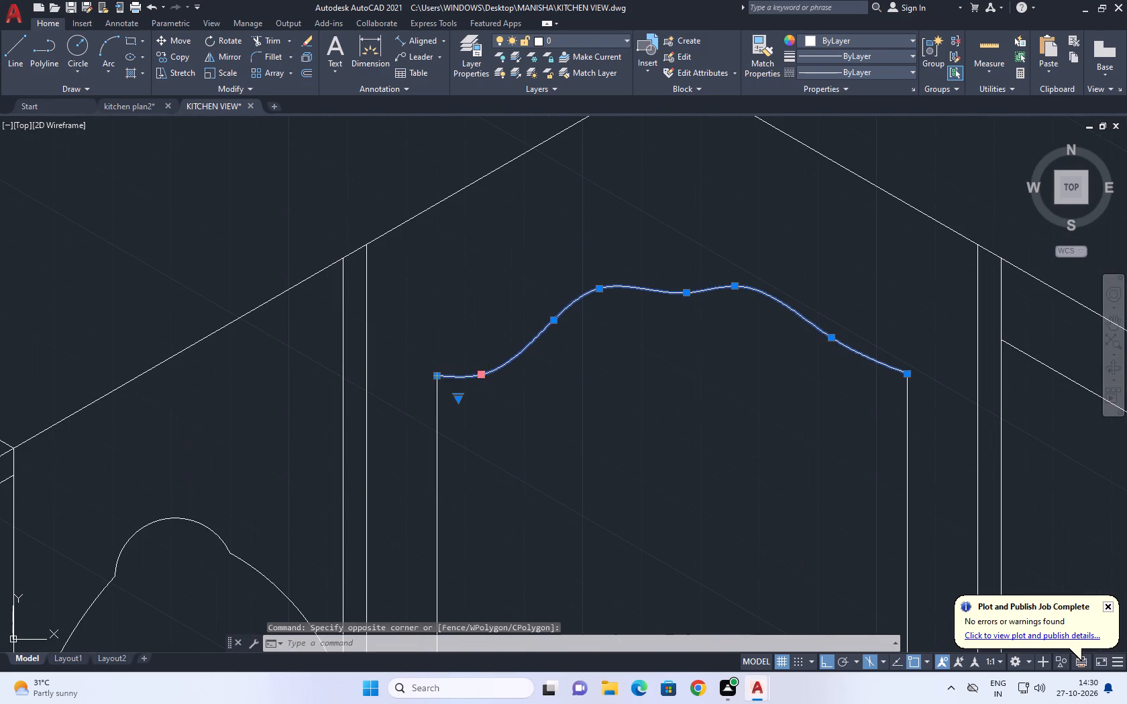
pyautogui.click(484, 359)
pyautogui.moveTo(682, 348); pyautogui.dragTo(595, 361, button='middle')
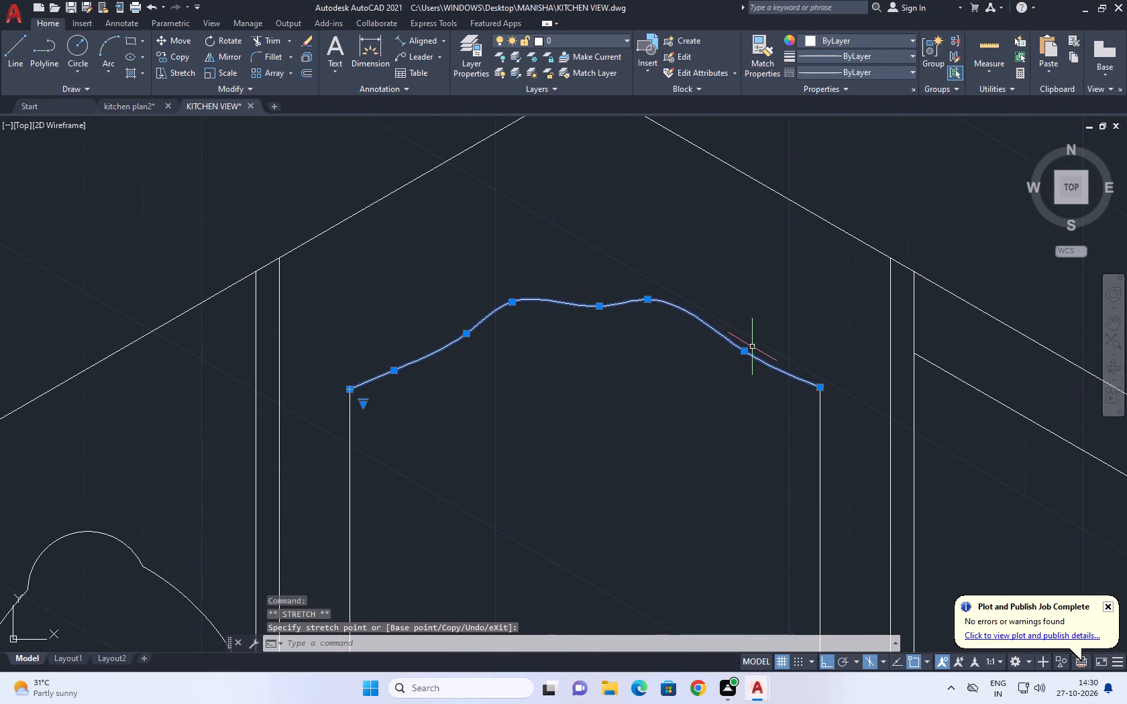
# Lower the fit point nearest the right end on the curved top of the corner wall cabinet's door panel.
pyautogui.click(747, 351)
pyautogui.click(741, 360)
pyautogui.click(743, 354)
pyautogui.click(739, 359)
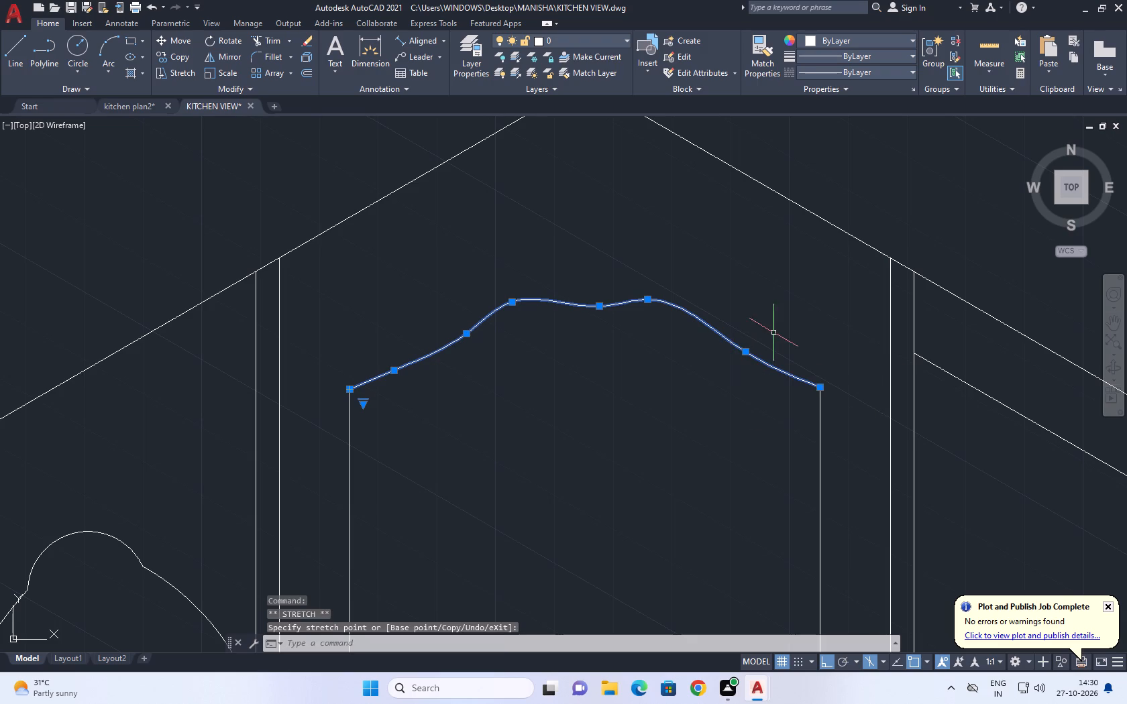
pyautogui.click(747, 349)
pyautogui.click(743, 362)
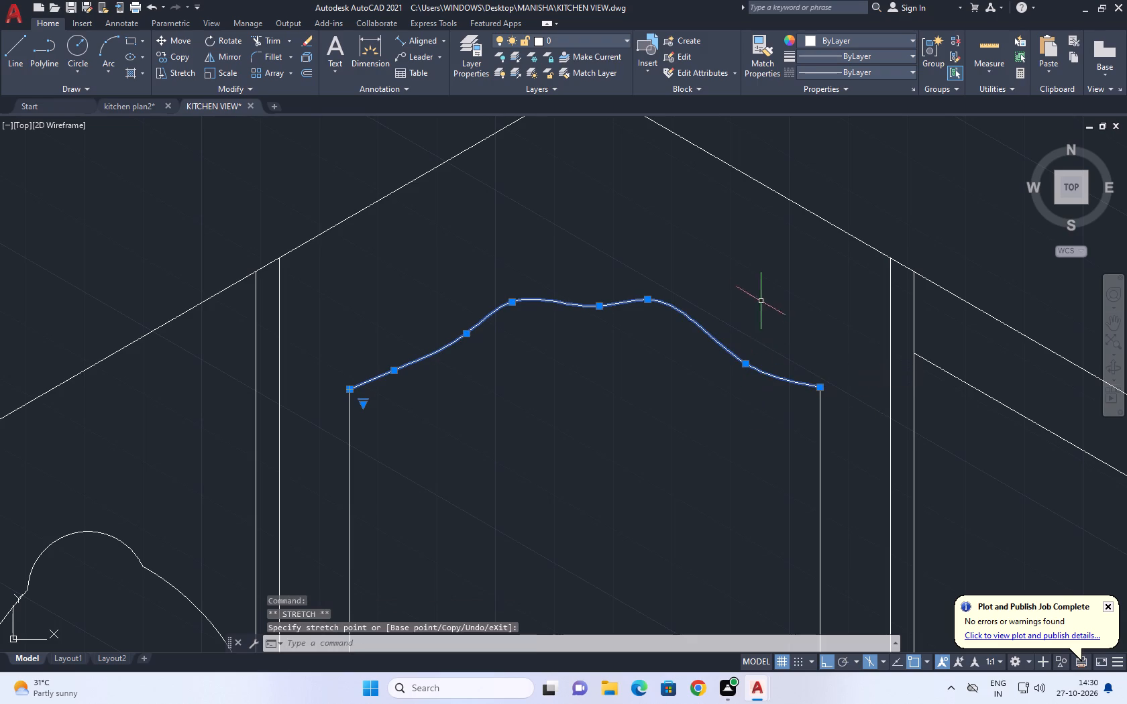
pyautogui.rightClick(758, 298)
pyautogui.click(798, 547)
# Inspect the reshaped corner door curve, the wall cabinets and the complete kitchen view.
pyautogui.scroll(-3, 733, 468)
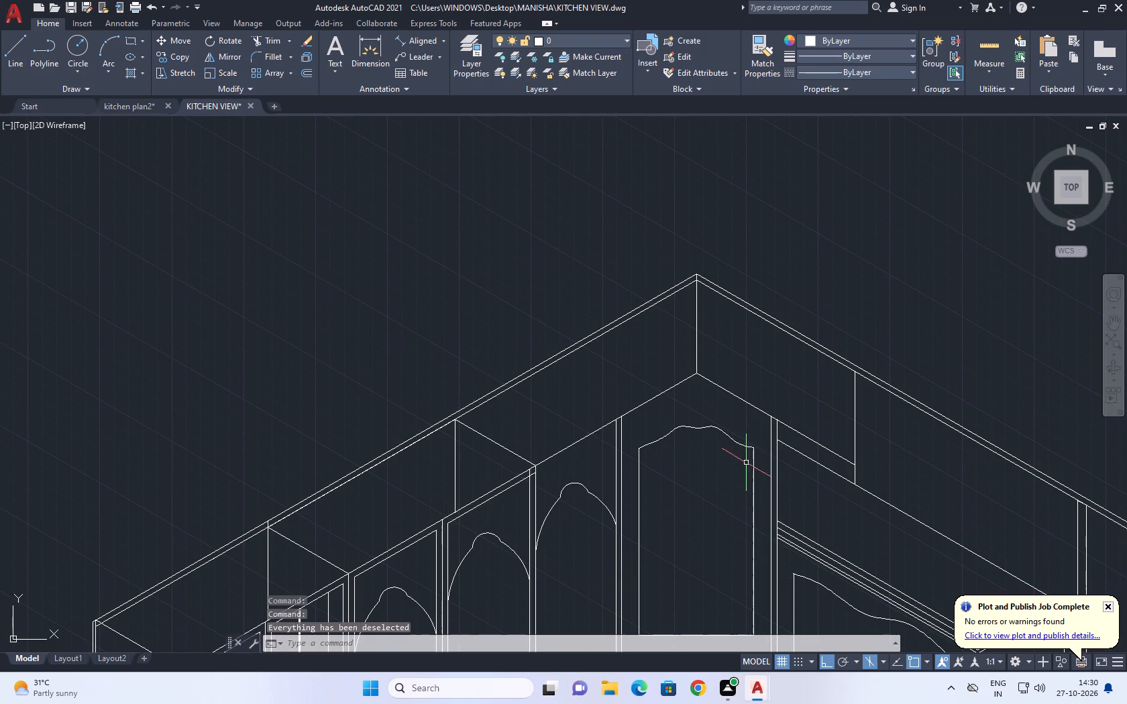
pyautogui.moveTo(838, 485); pyautogui.dragTo(793, 497, button='middle')
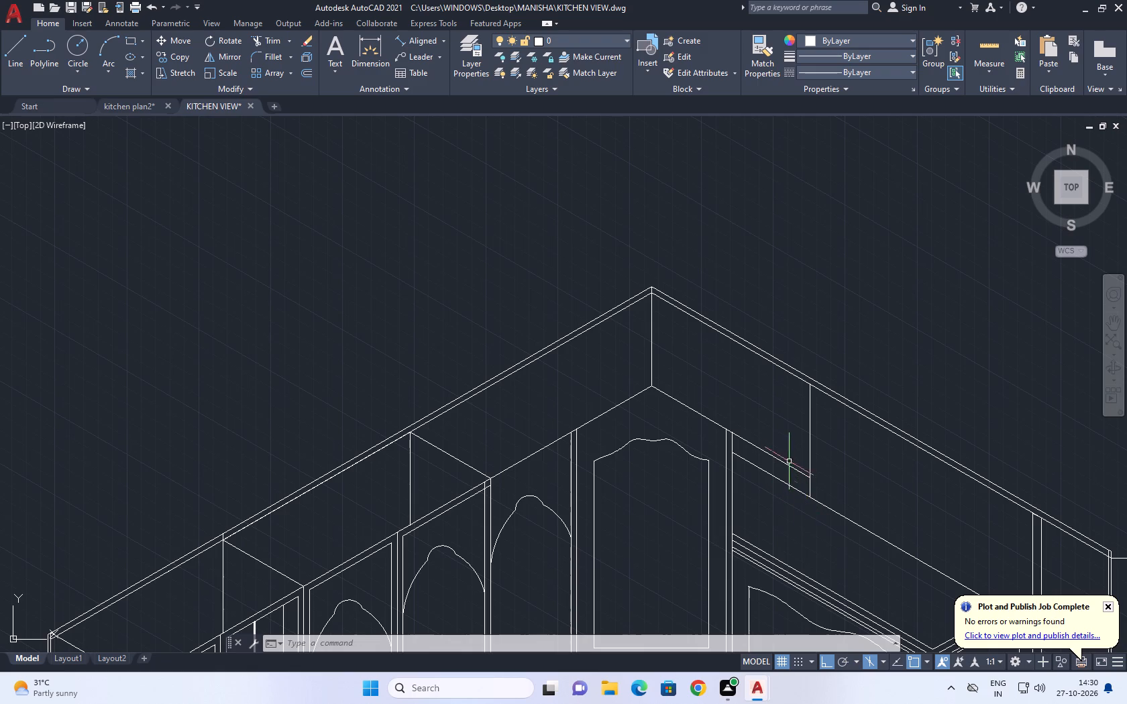
pyautogui.moveTo(862, 471); pyautogui.dragTo(781, 432, button='middle')
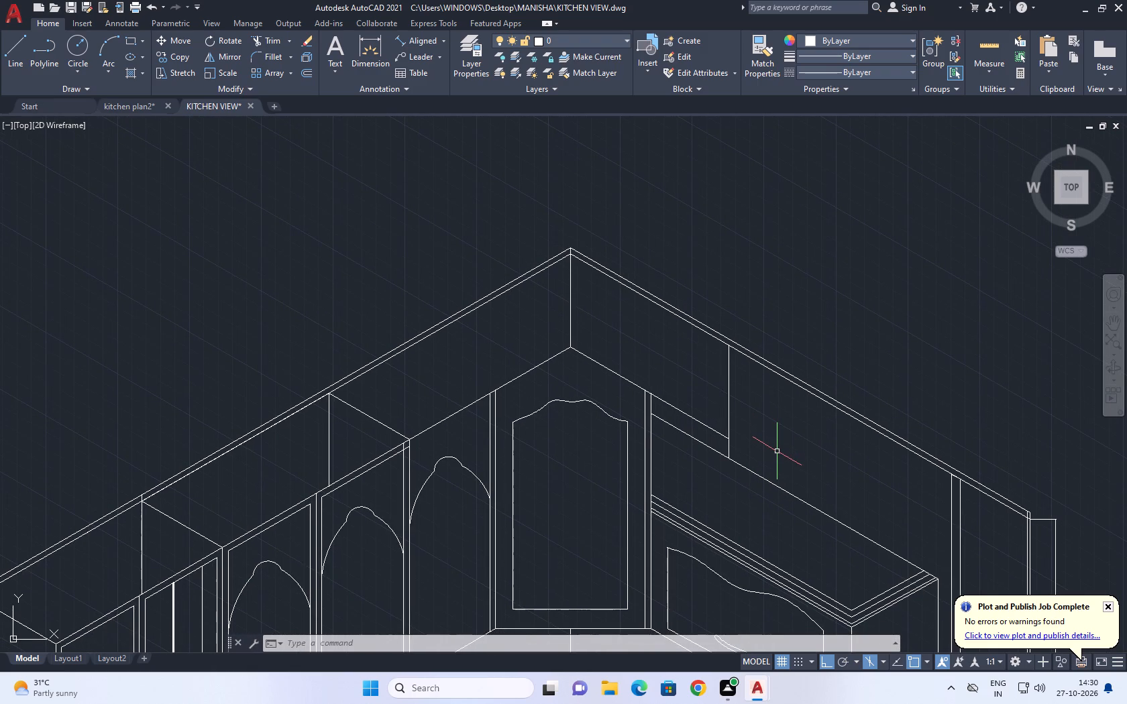
pyautogui.moveTo(737, 372); pyautogui.dragTo(711, 349, button='middle')
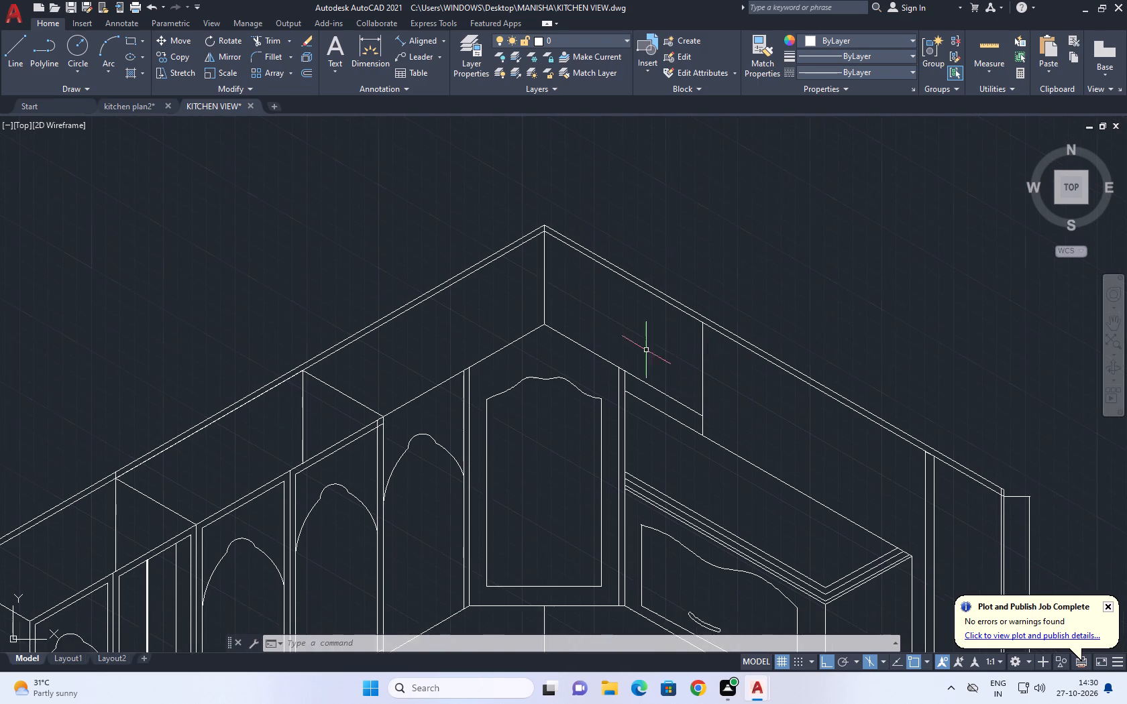
pyautogui.scroll(-3, 636, 347)
pyautogui.moveTo(703, 461); pyautogui.dragTo(703, 327, button='middle')
pyautogui.scroll(2, 651, 252)
pyautogui.scroll(1, 570, 227)
pyautogui.moveTo(568, 225); pyautogui.dragTo(567, 341, button='middle')
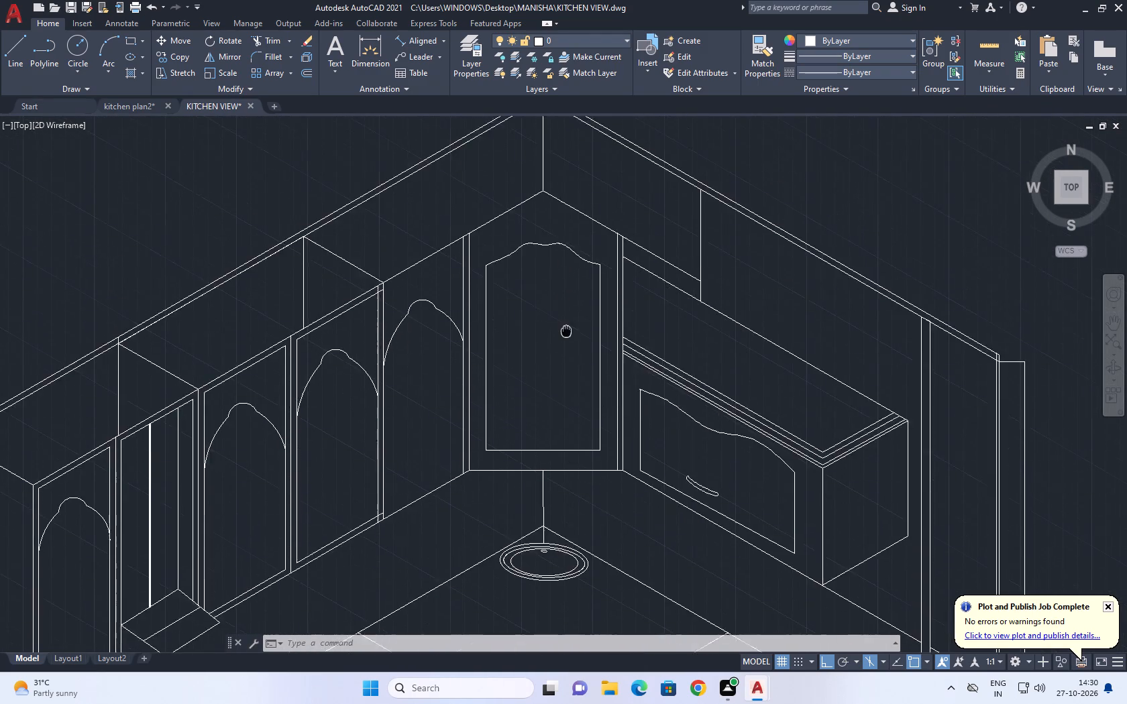
pyautogui.moveTo(567, 341); pyautogui.dragTo(586, 440, button='middle')
pyautogui.scroll(2, 608, 377)
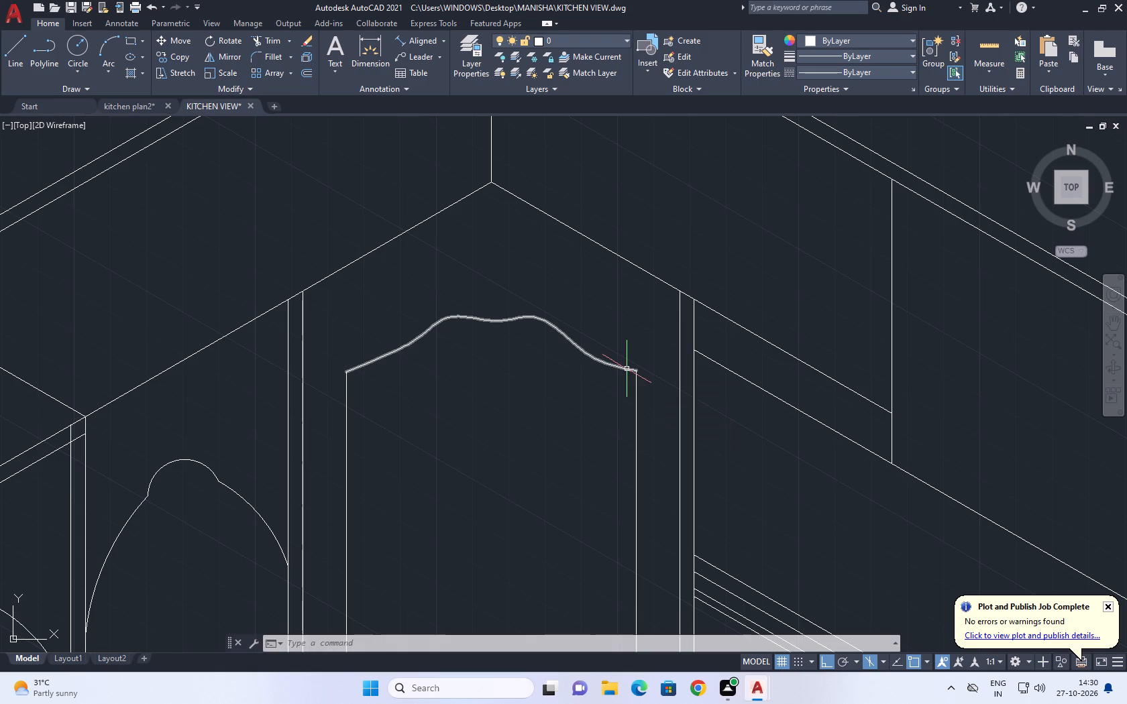
pyautogui.scroll(-4, 584, 333)
pyautogui.moveTo(637, 376); pyautogui.dragTo(649, 286, button='middle')
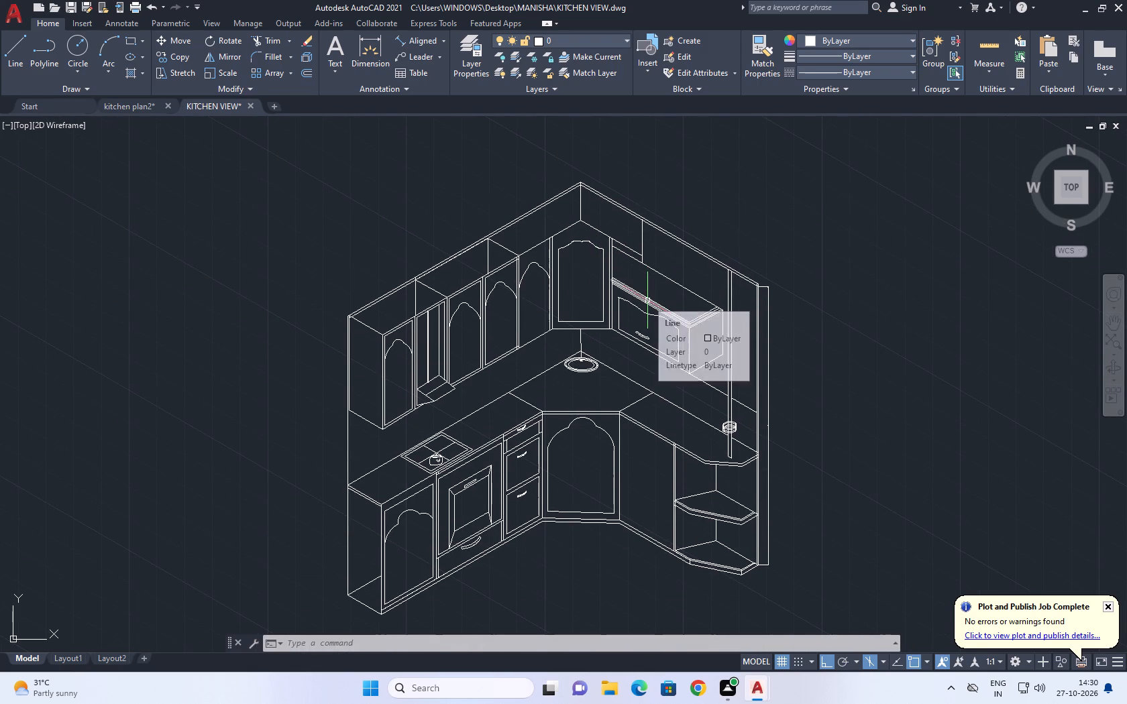
pyautogui.moveTo(521, 392); pyautogui.dragTo(574, 323, button='middle')
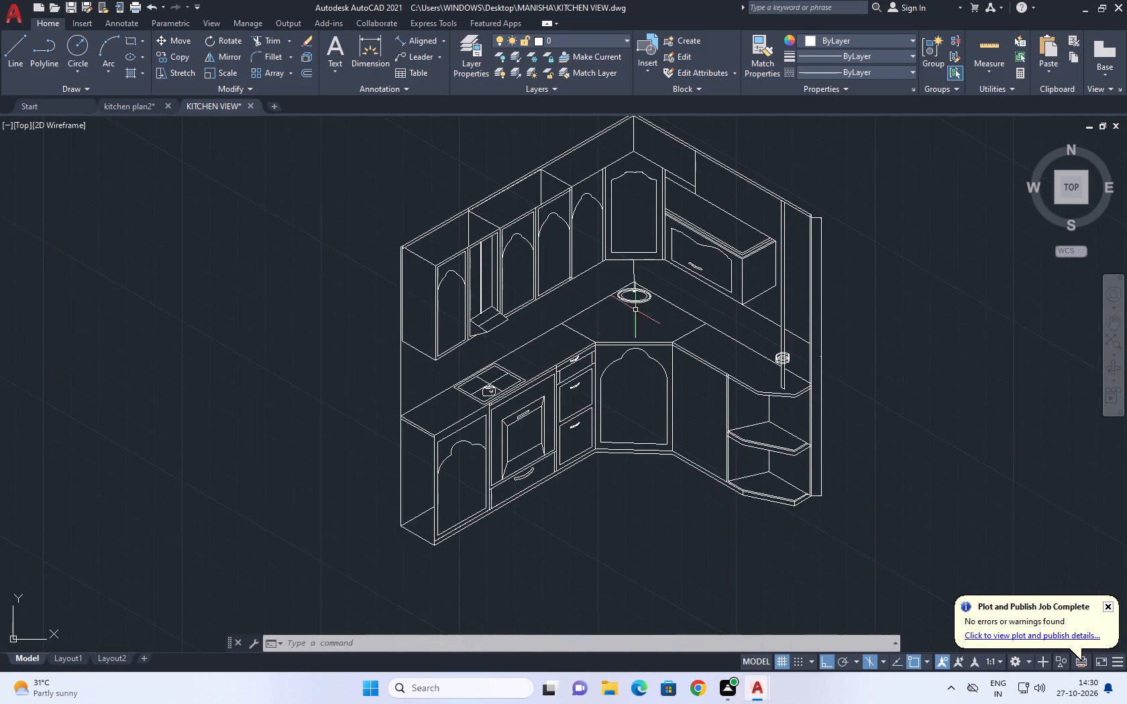
# Examine the sink corner, the open end unit's lower shelves and the complete kitchen view for remaining corrections.
pyautogui.scroll(3, 640, 274)
pyautogui.moveTo(574, 341); pyautogui.dragTo(453, 314, button='middle')
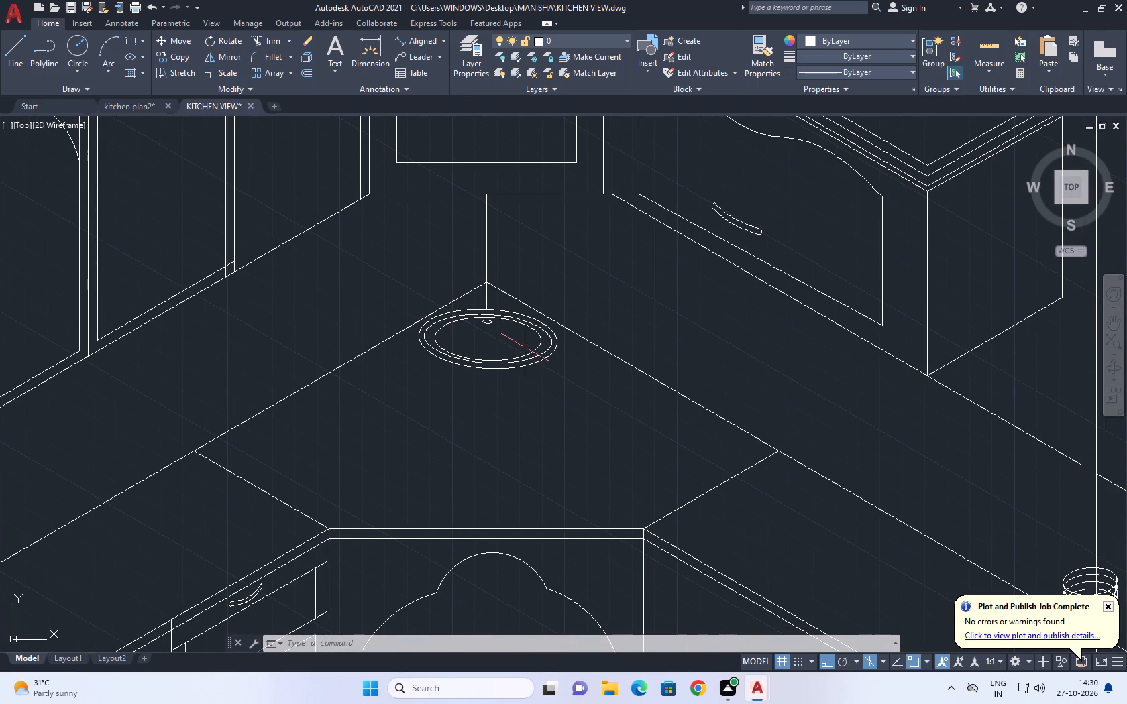
pyautogui.scroll(-3, 592, 332)
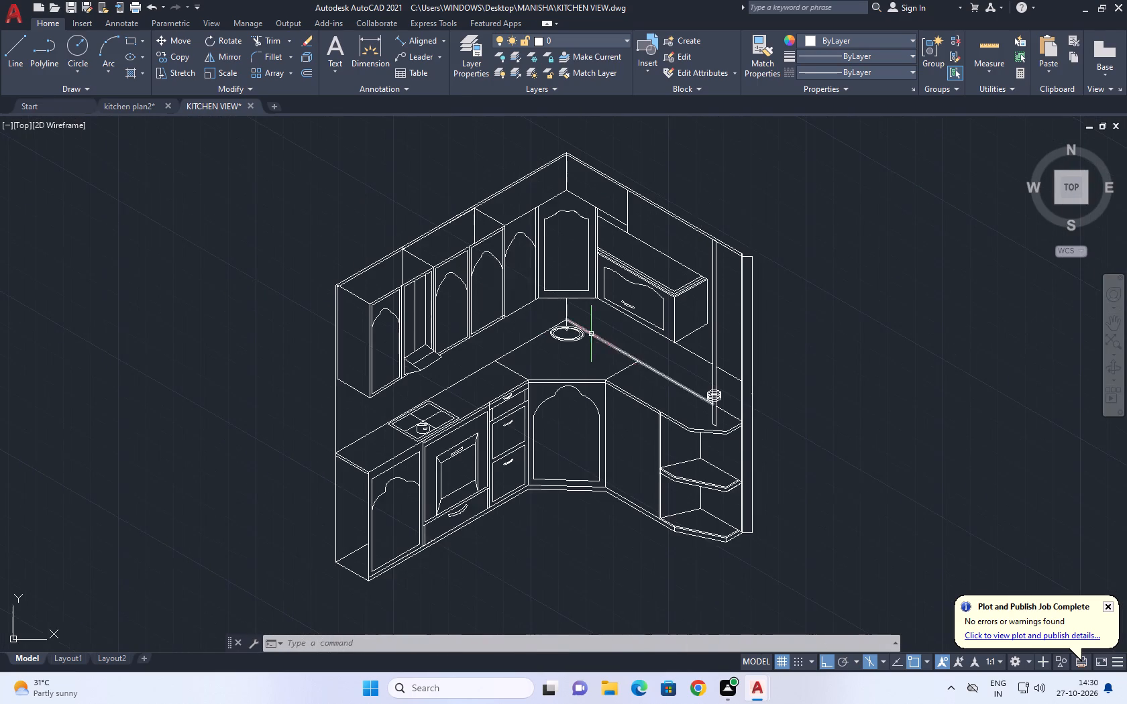
pyautogui.moveTo(677, 402); pyautogui.dragTo(679, 306, button='middle')
pyautogui.scroll(2, 691, 420)
pyautogui.scroll(1, 765, 483)
pyautogui.moveTo(784, 469); pyautogui.dragTo(775, 463, button='middle')
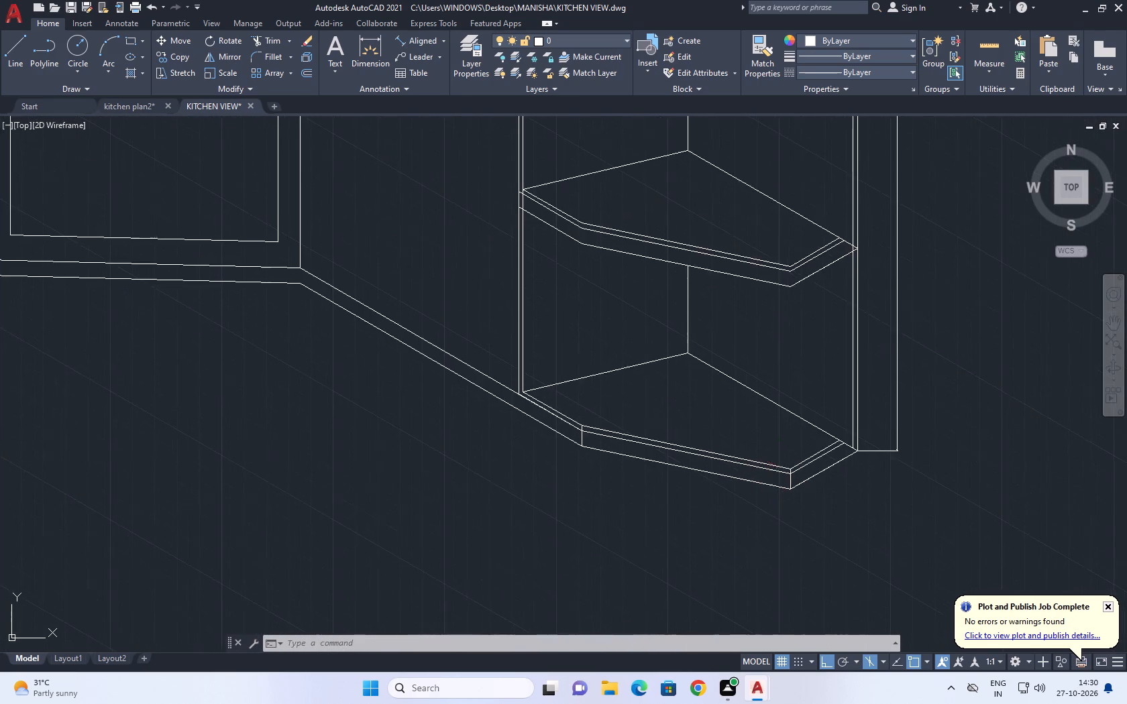
pyautogui.moveTo(775, 463); pyautogui.dragTo(647, 433, button='middle')
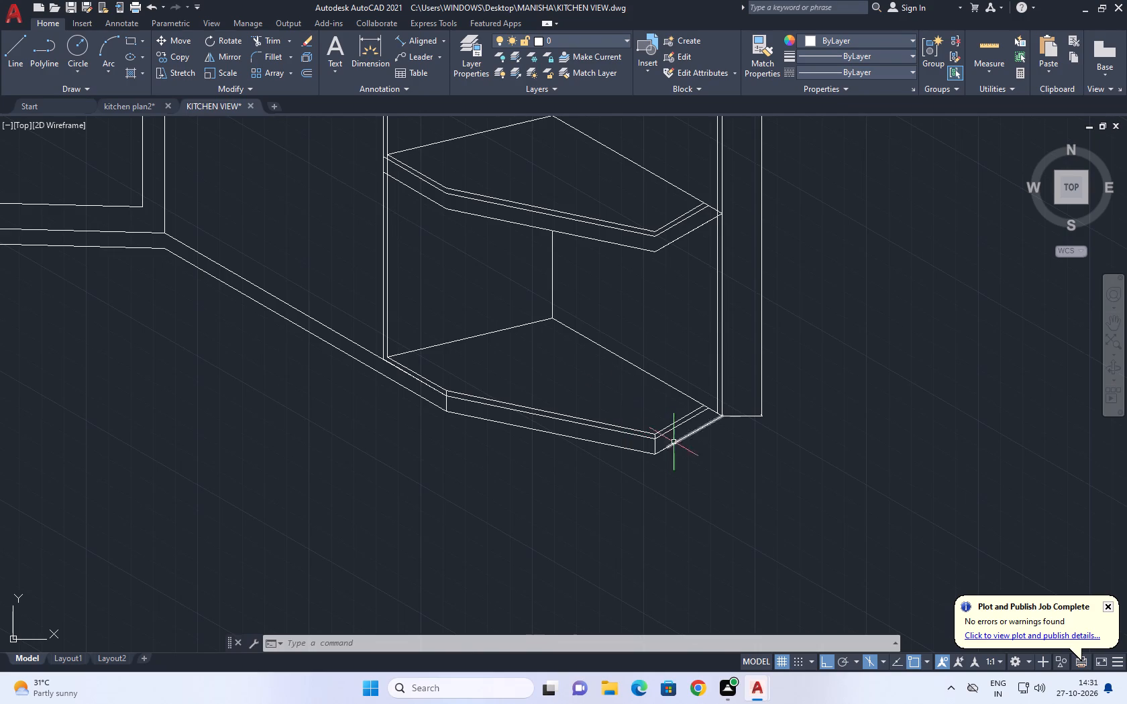
pyautogui.moveTo(674, 442); pyautogui.dragTo(594, 437, button='middle')
pyautogui.scroll(-1, 604, 428)
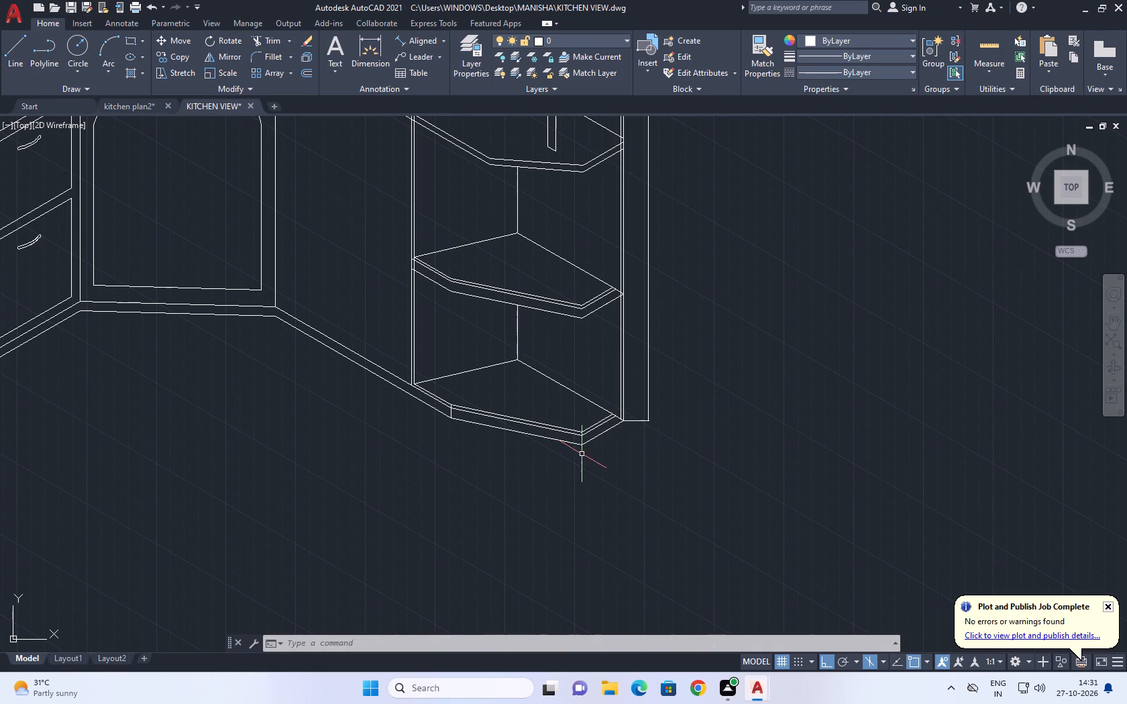
pyautogui.scroll(-1, 583, 459)
pyautogui.moveTo(623, 447); pyautogui.dragTo(572, 435, button='middle')
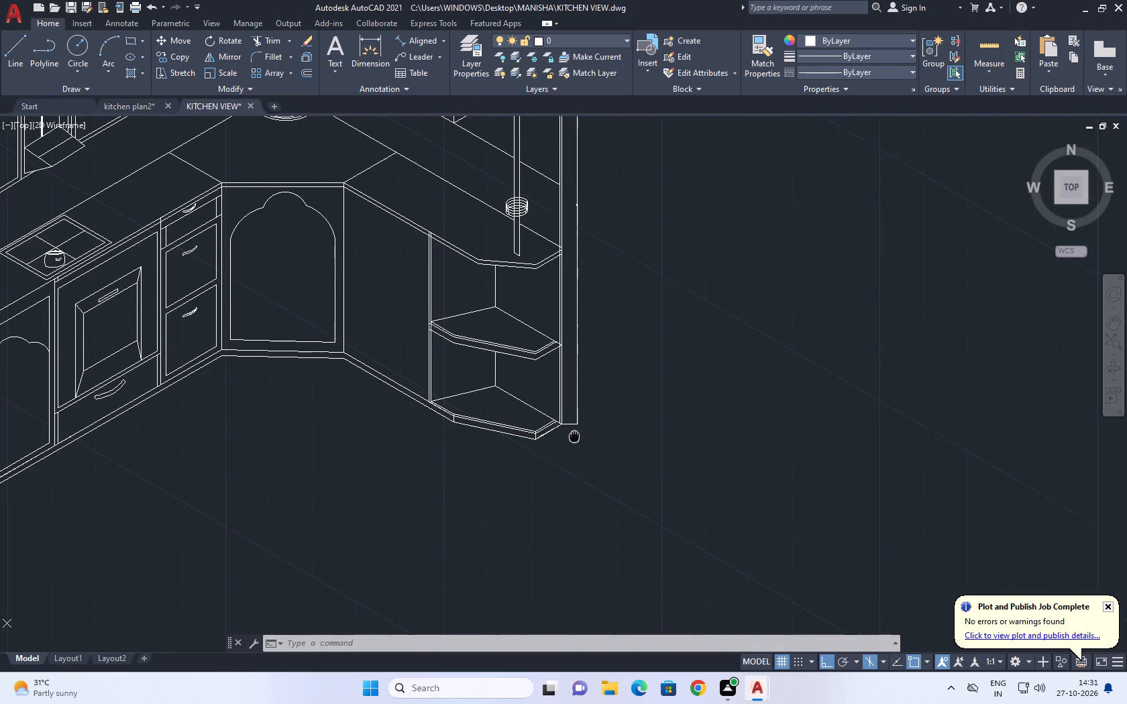
pyautogui.moveTo(572, 435); pyautogui.dragTo(566, 432, button='middle')
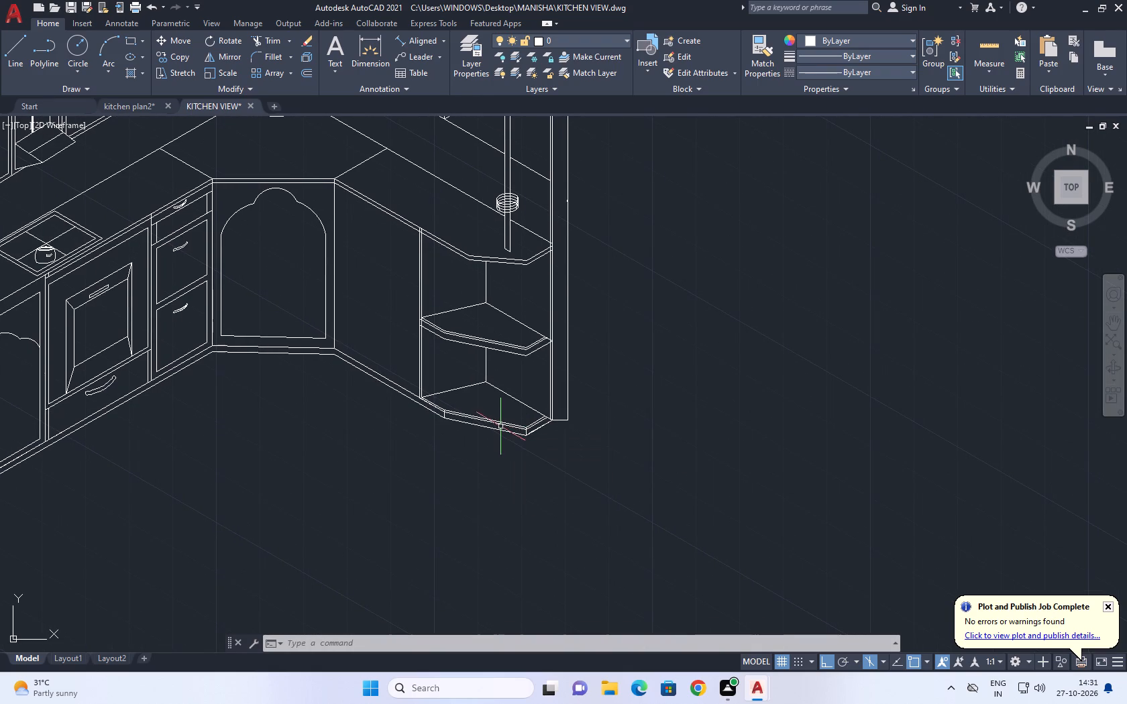
pyautogui.scroll(-1, 519, 419)
pyautogui.moveTo(521, 420); pyautogui.dragTo(523, 445, button='middle')
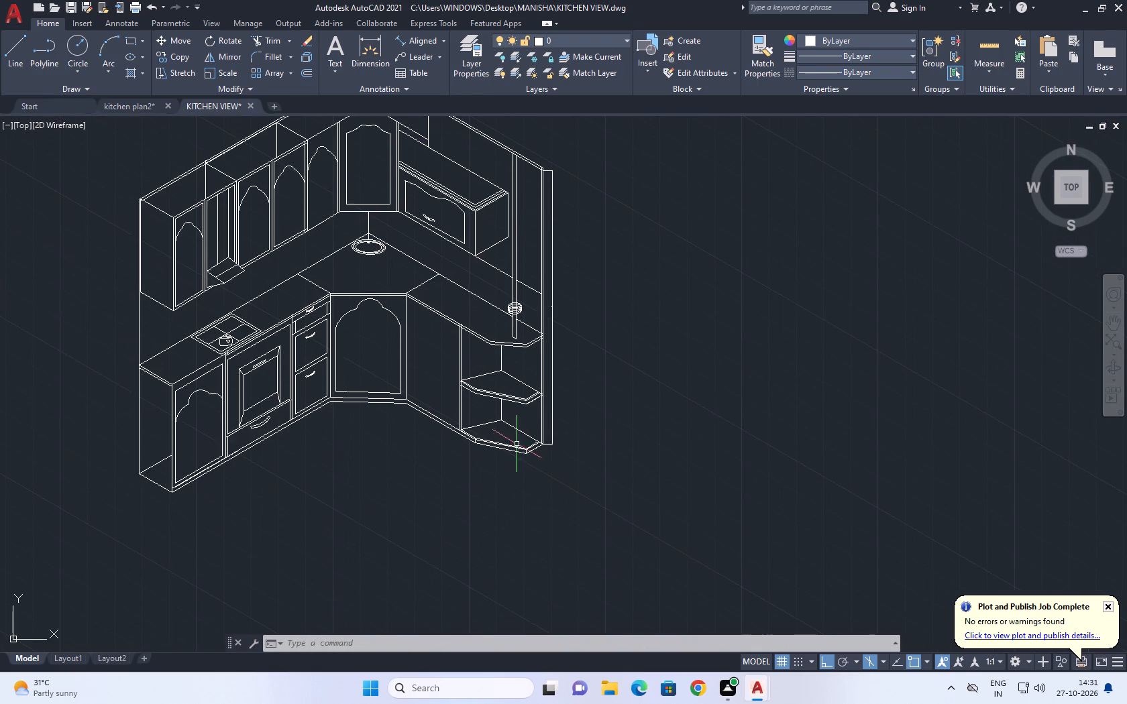
pyautogui.scroll(1, 517, 441)
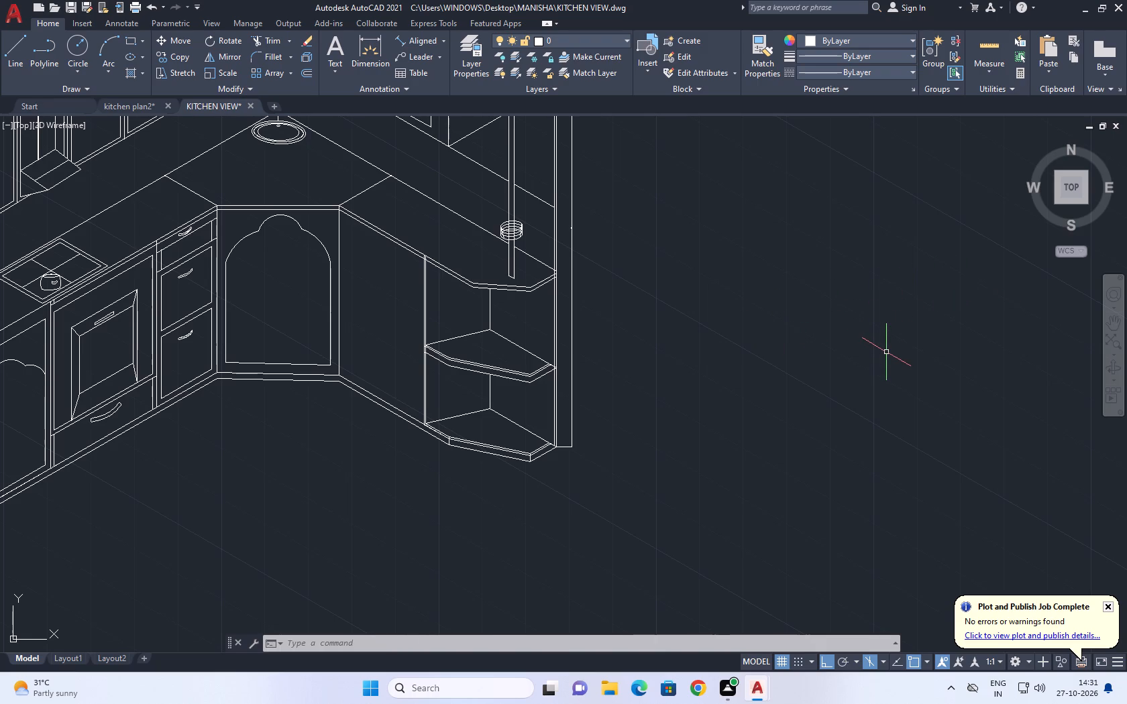
pyautogui.scroll(-2, 568, 365)
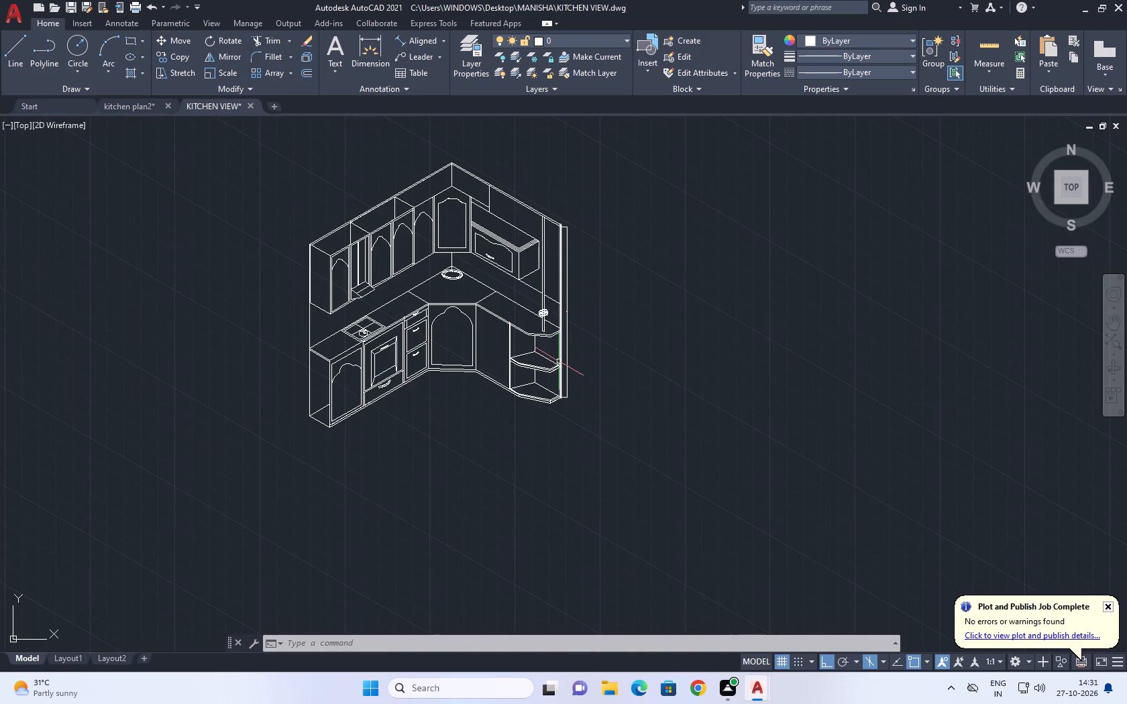
pyautogui.moveTo(771, 390); pyautogui.dragTo(718, 386, button='middle')
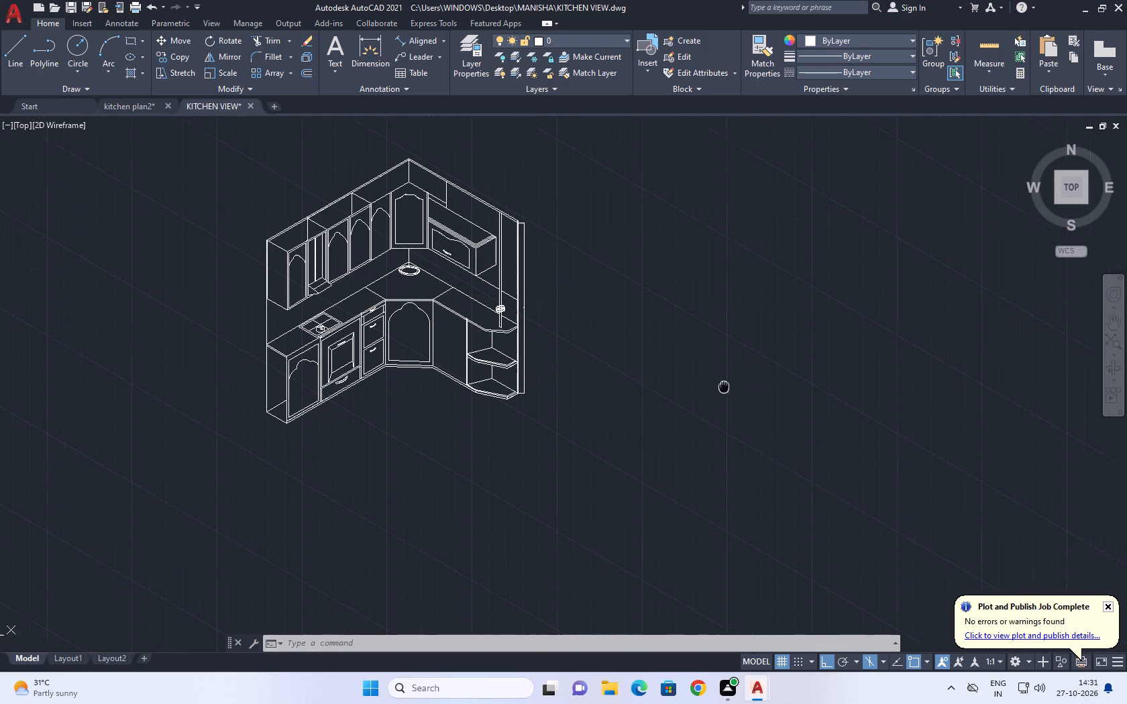
pyautogui.moveTo(718, 386); pyautogui.dragTo(702, 386, button='middle')
pyautogui.middleClick(702, 386)
pyautogui.middleClick(702, 386)
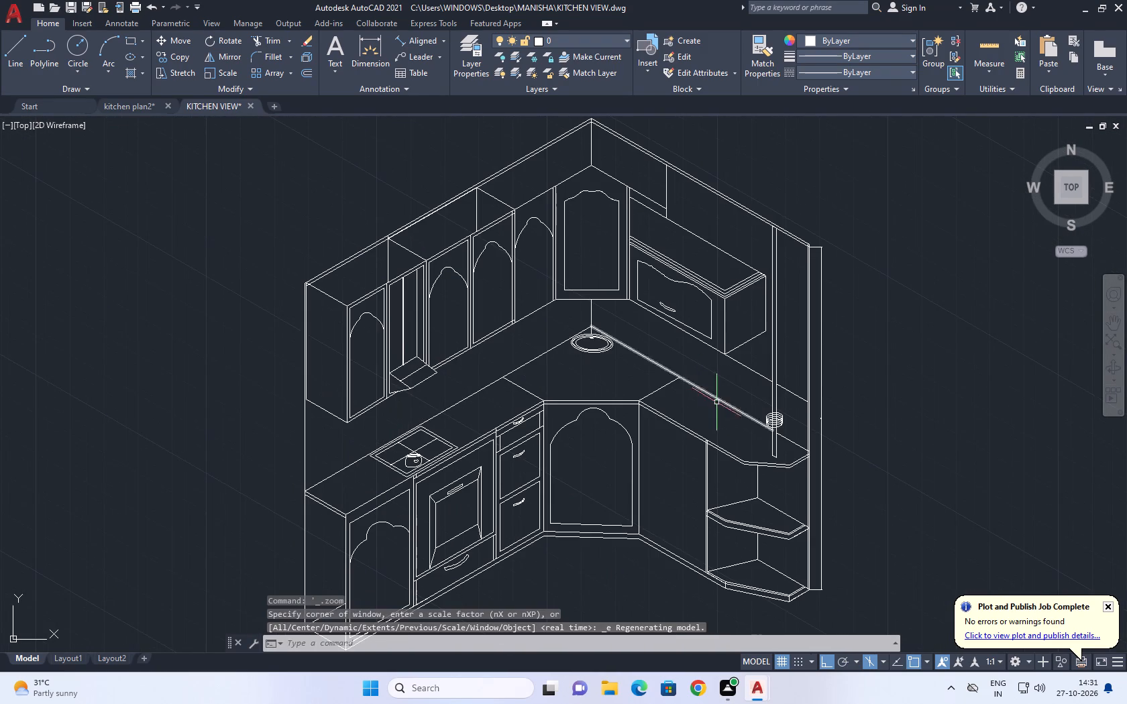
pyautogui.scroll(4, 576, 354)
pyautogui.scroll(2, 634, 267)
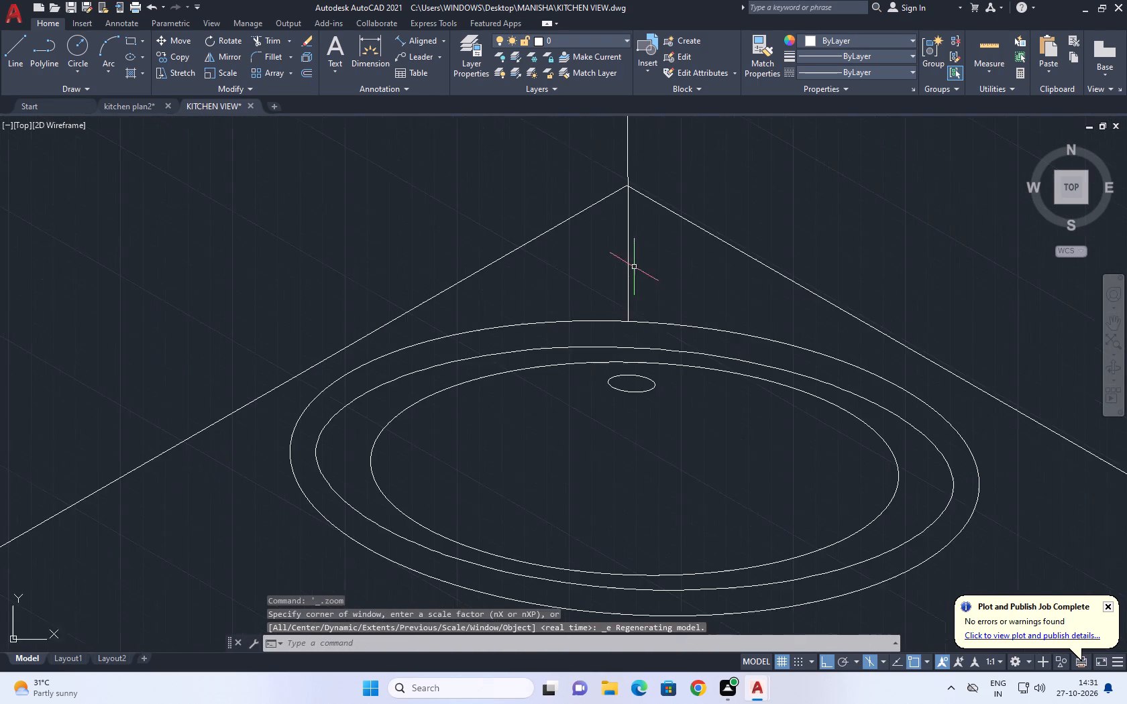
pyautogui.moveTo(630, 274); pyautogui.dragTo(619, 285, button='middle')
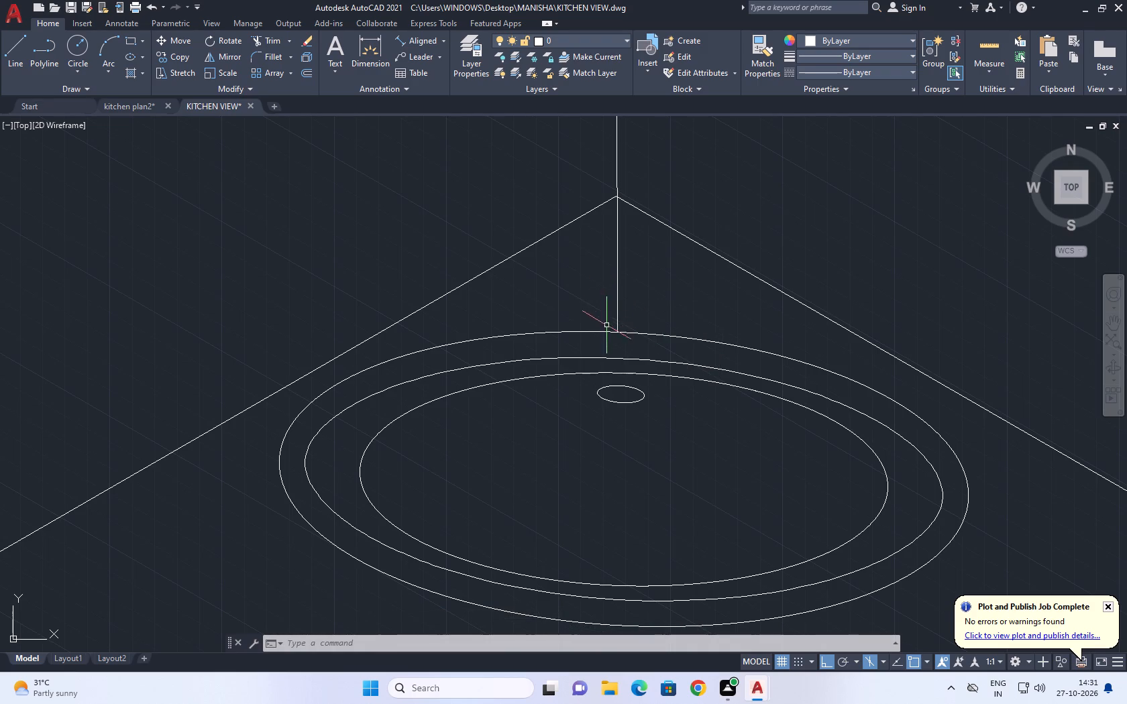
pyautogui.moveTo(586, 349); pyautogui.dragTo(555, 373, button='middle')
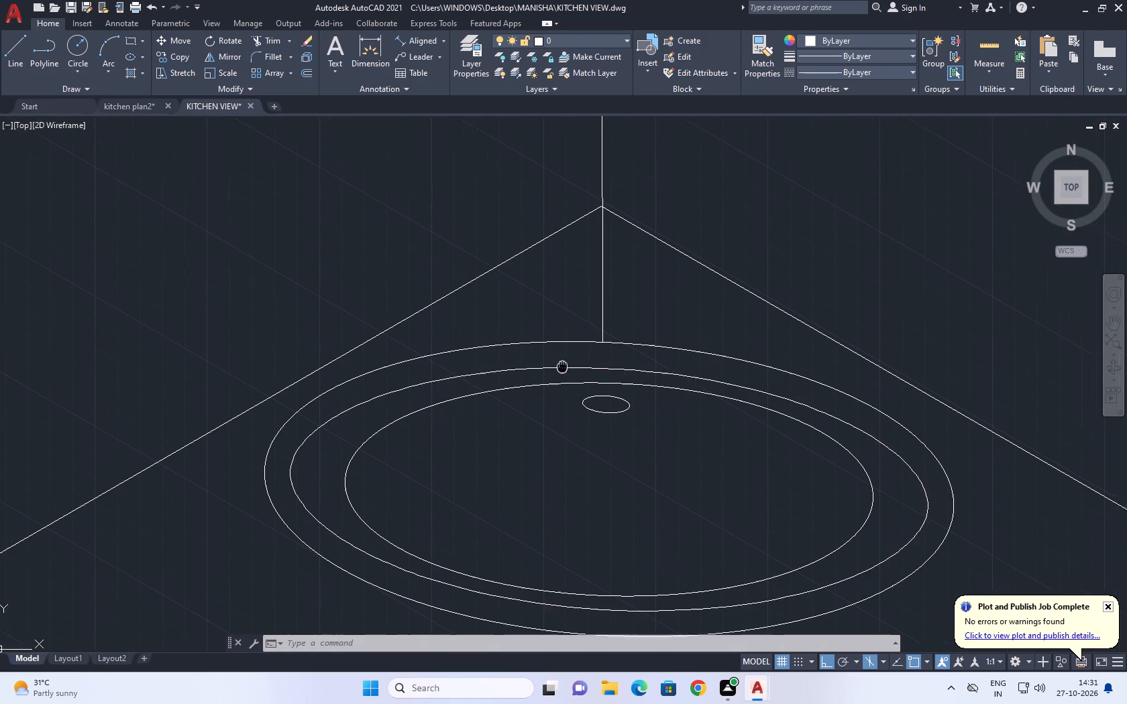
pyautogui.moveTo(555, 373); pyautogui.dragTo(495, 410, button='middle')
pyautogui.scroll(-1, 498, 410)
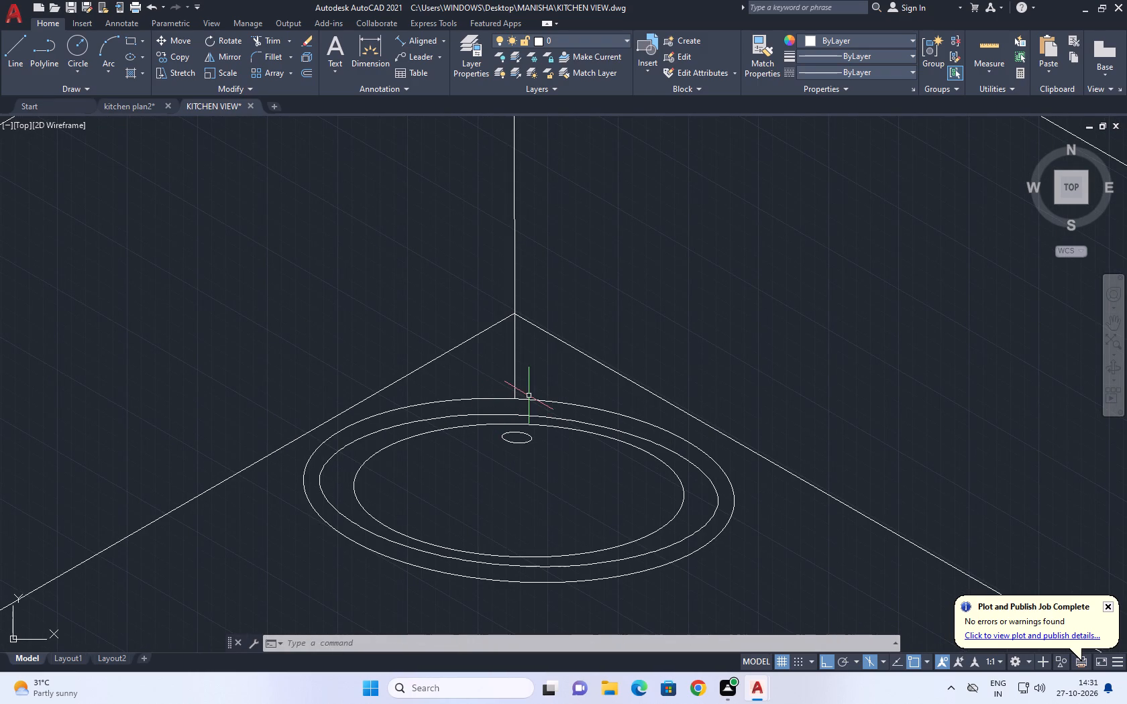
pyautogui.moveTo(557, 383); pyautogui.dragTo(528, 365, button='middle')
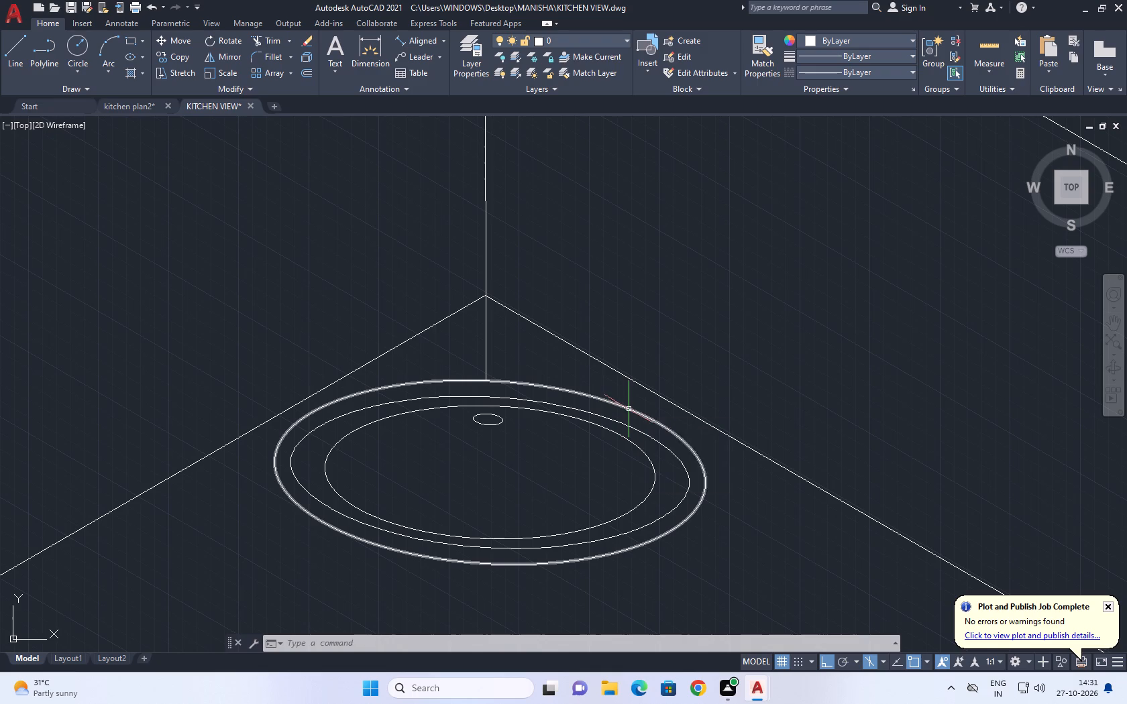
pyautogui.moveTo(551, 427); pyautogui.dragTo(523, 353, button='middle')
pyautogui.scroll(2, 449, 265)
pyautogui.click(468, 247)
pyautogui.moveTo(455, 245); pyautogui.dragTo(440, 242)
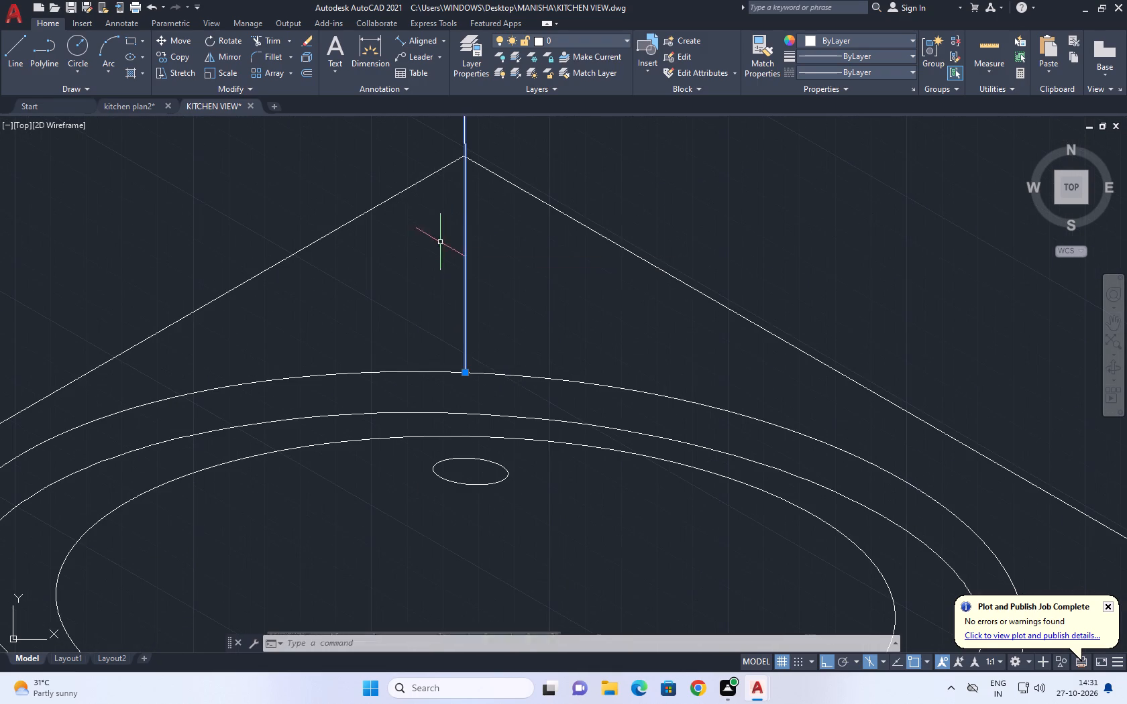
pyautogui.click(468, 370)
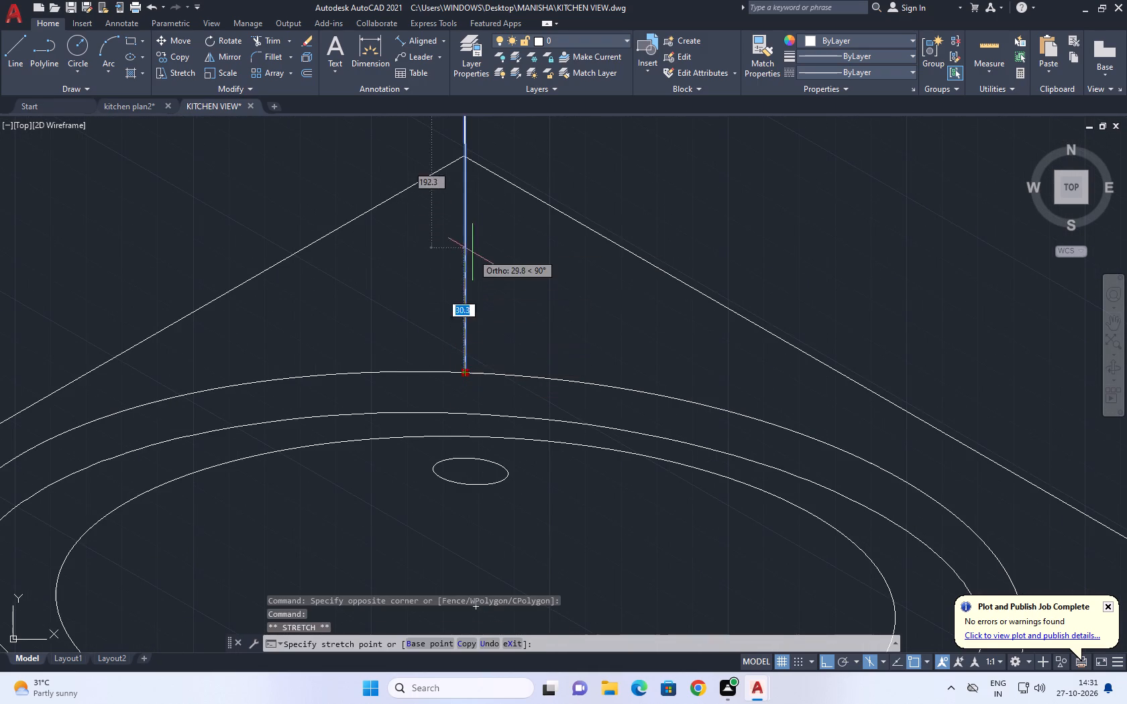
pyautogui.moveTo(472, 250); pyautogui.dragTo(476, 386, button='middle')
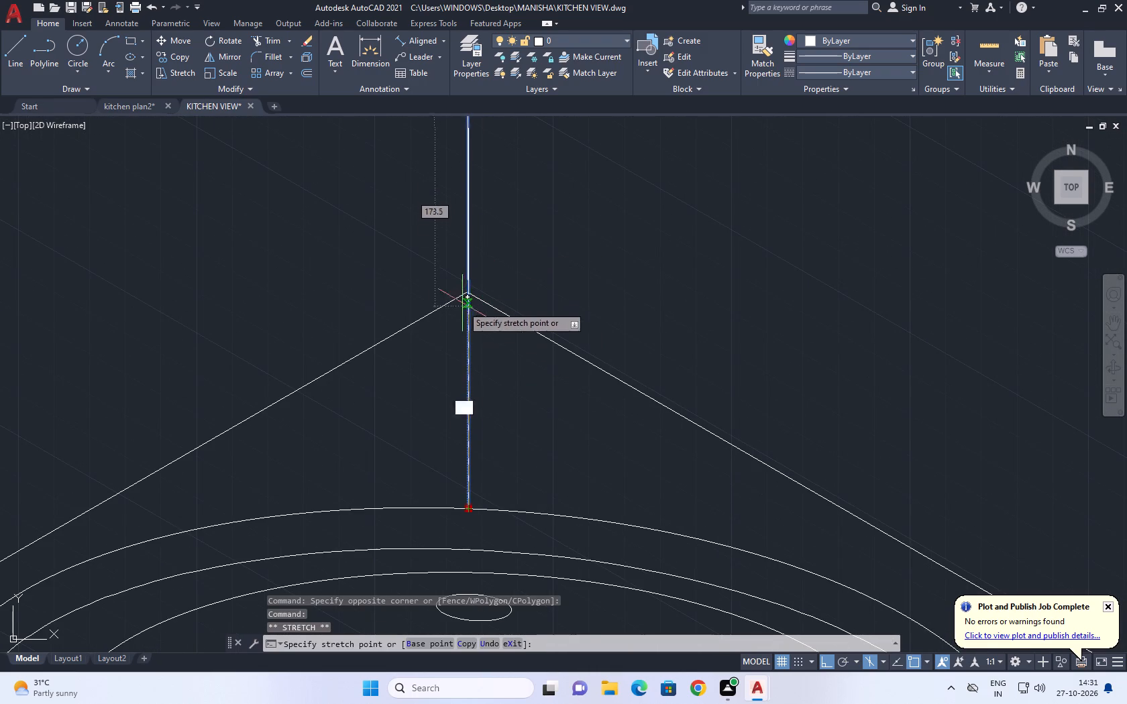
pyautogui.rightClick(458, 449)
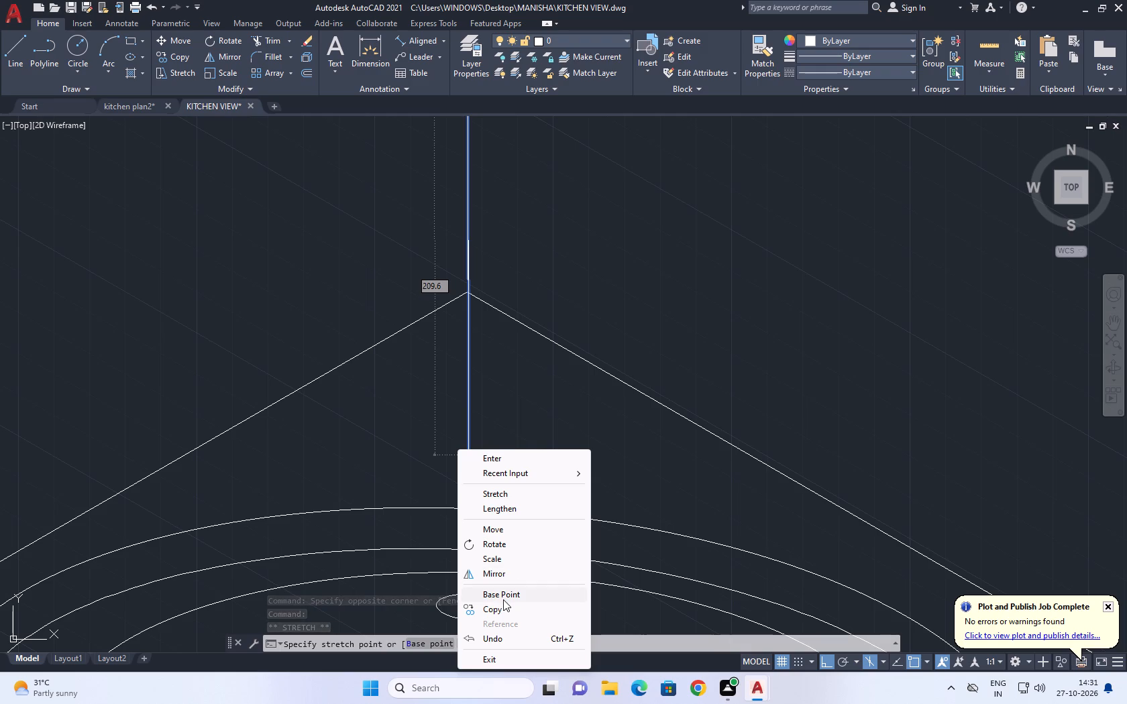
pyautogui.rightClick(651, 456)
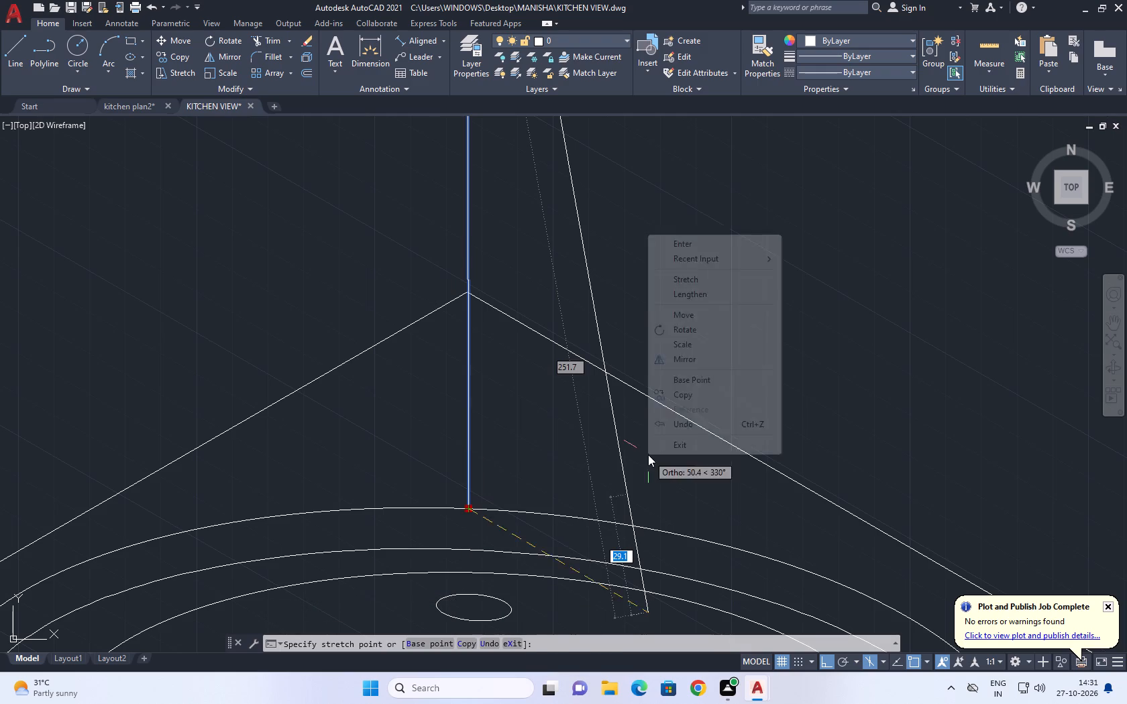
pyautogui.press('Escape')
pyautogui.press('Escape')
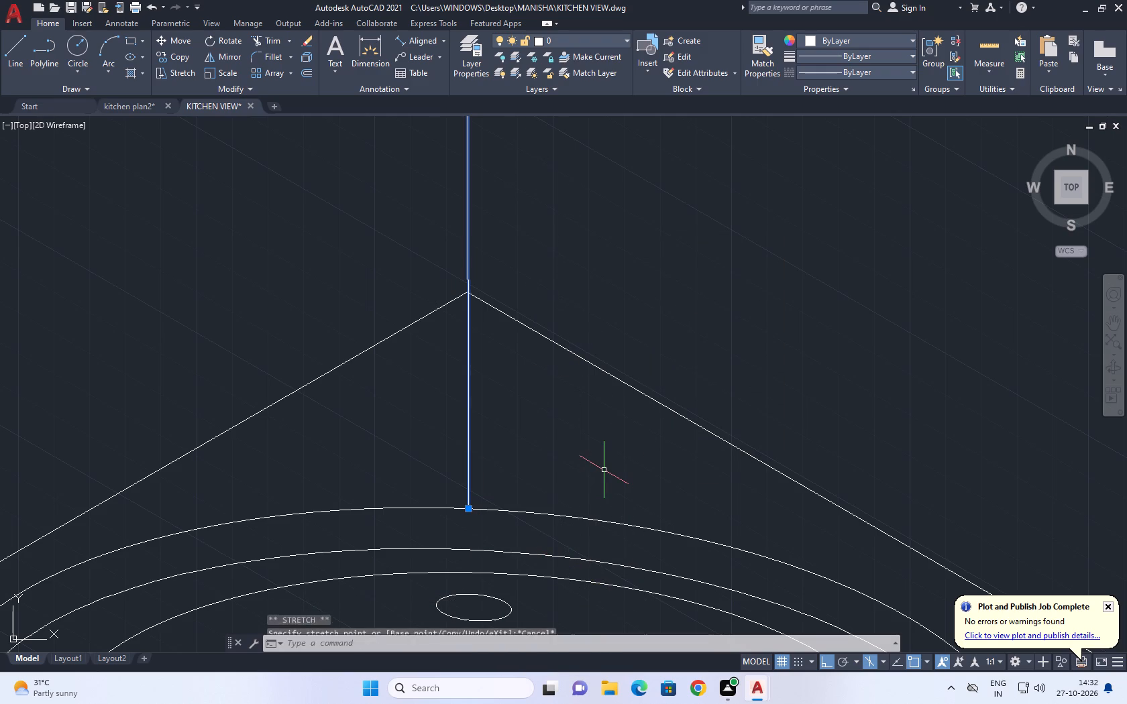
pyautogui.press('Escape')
# Inspect the vertical wall-corner line behind the sink and the surrounding countertop and wall cabinets.
pyautogui.scroll(-4, 694, 327)
pyautogui.scroll(1, 714, 356)
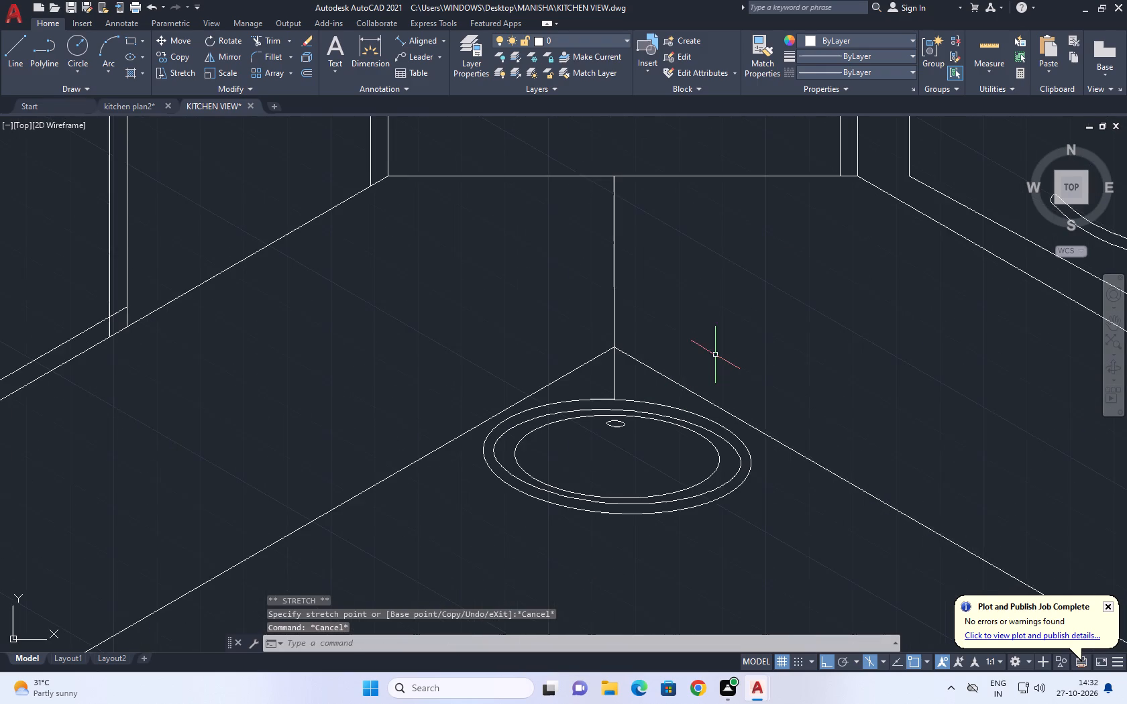
pyautogui.moveTo(715, 355); pyautogui.dragTo(706, 359, button='middle')
pyautogui.scroll(4, 620, 302)
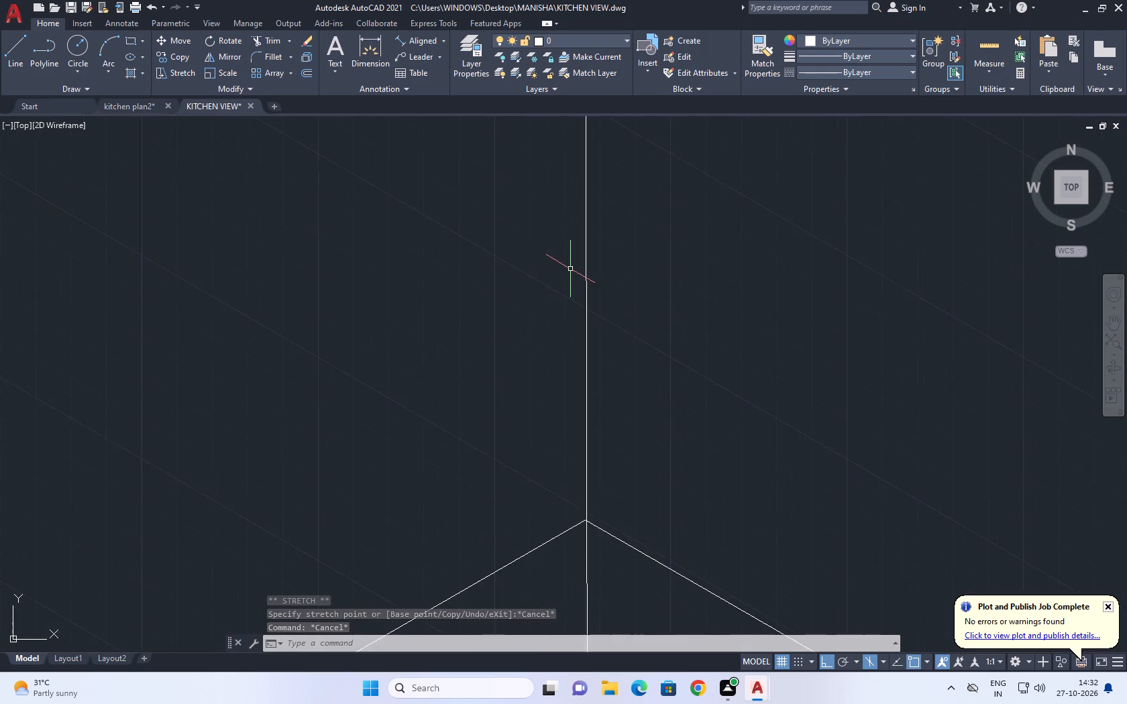
pyautogui.scroll(2, 570, 269)
pyautogui.moveTo(646, 299); pyautogui.dragTo(602, 313, button='middle')
pyautogui.scroll(-3, 626, 345)
pyautogui.moveTo(631, 344); pyautogui.dragTo(621, 344, button='middle')
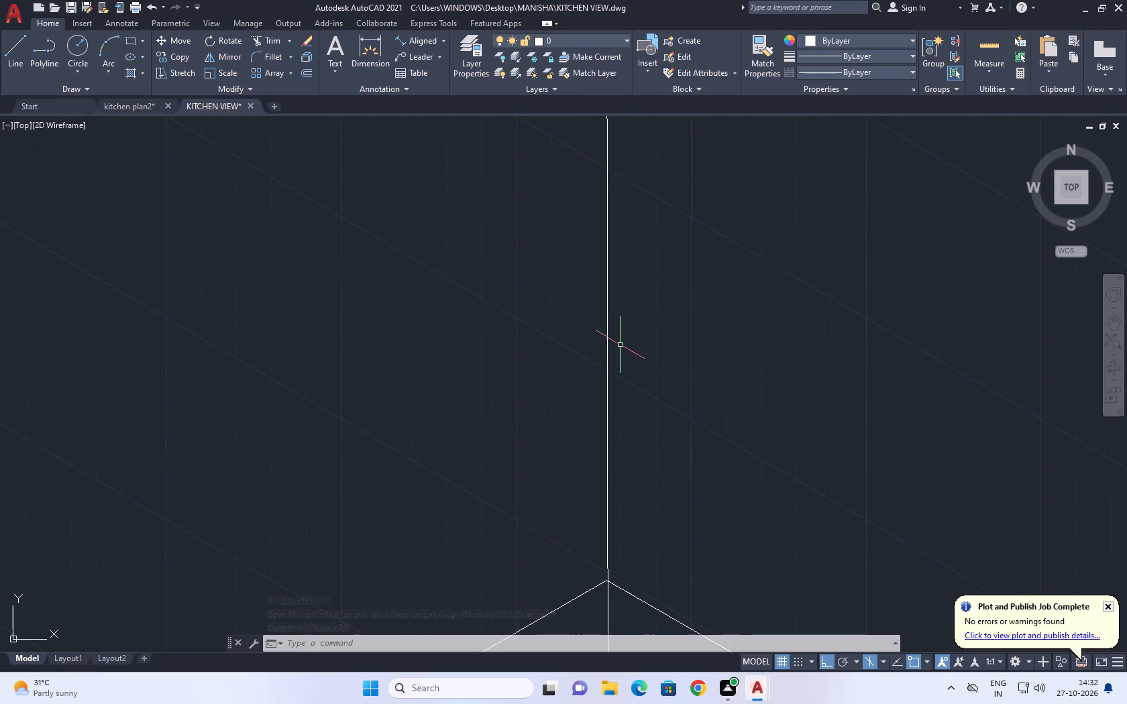
pyautogui.scroll(-1, 619, 345)
pyautogui.scroll(-4, 694, 342)
pyautogui.moveTo(716, 312); pyautogui.dragTo(604, 296, button='middle')
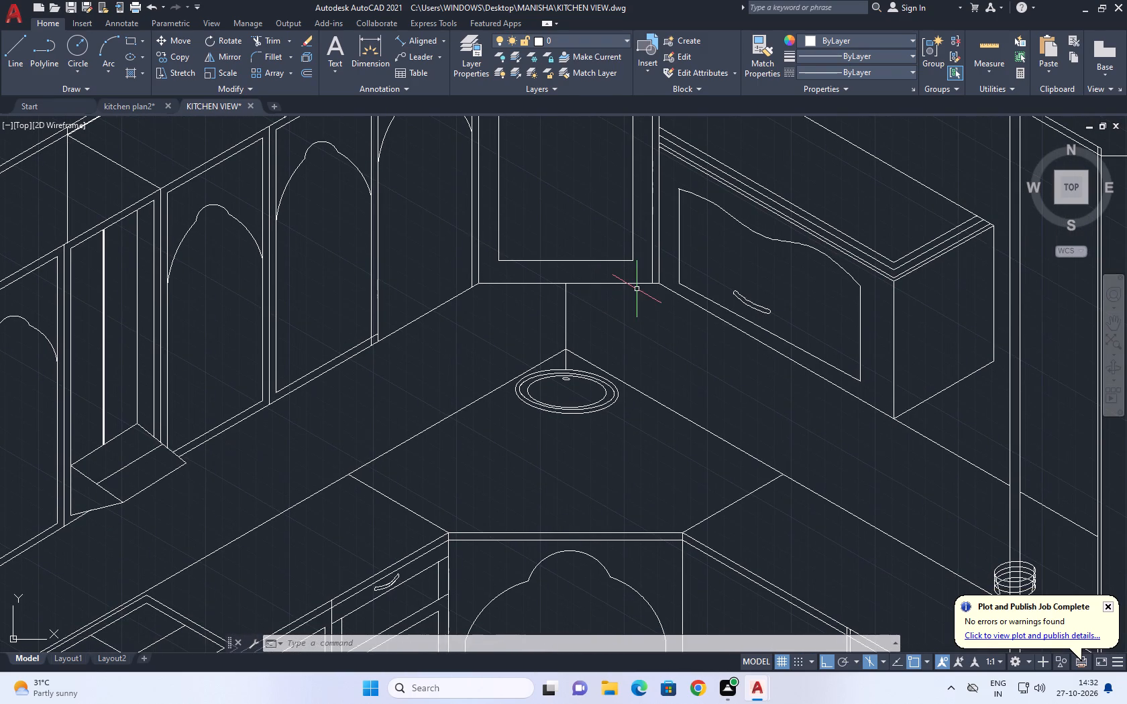
pyautogui.moveTo(595, 436); pyautogui.dragTo(514, 370, button='middle')
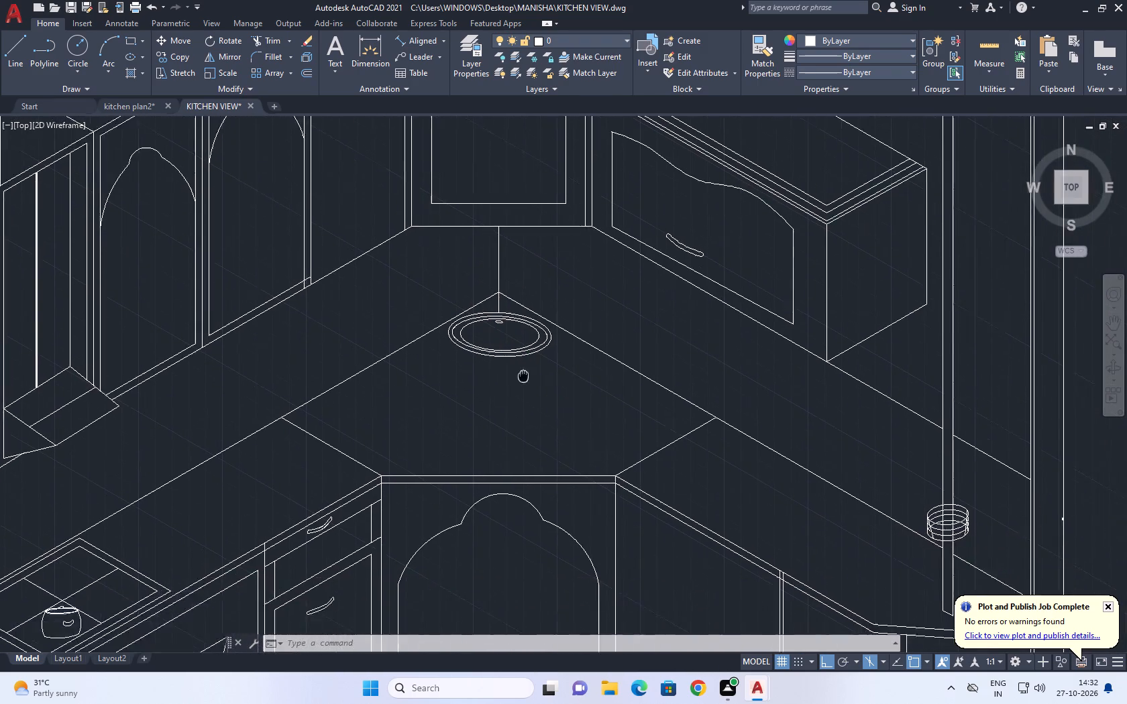
pyautogui.moveTo(514, 370); pyautogui.dragTo(425, 347, button='middle')
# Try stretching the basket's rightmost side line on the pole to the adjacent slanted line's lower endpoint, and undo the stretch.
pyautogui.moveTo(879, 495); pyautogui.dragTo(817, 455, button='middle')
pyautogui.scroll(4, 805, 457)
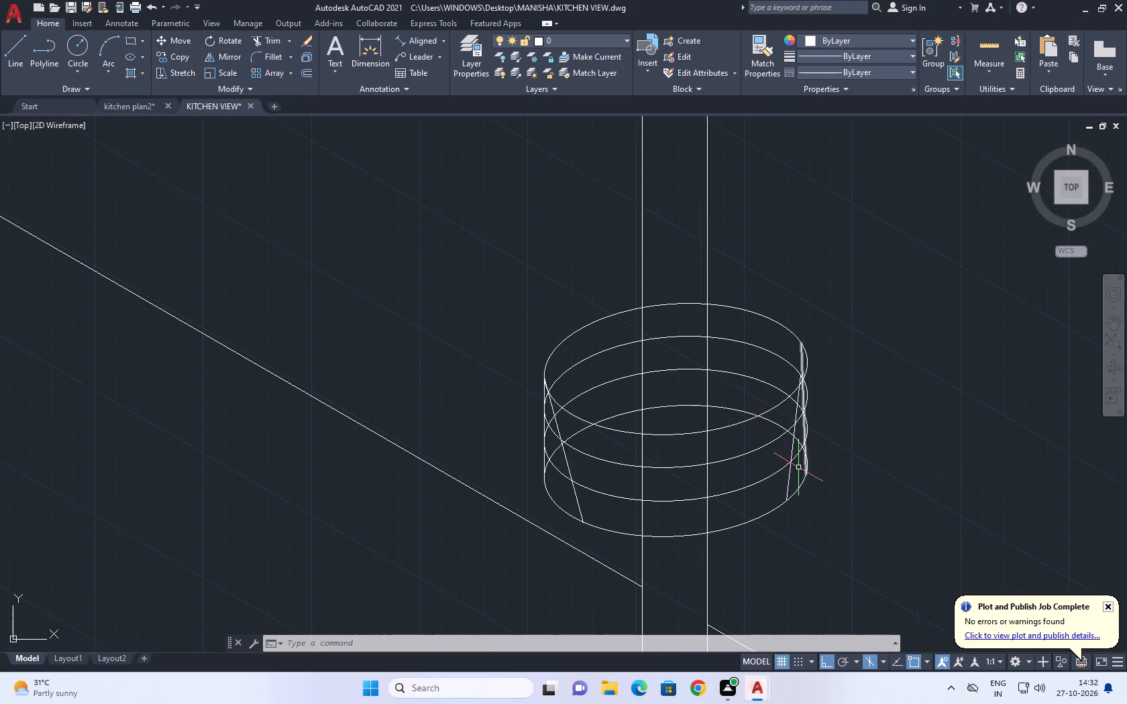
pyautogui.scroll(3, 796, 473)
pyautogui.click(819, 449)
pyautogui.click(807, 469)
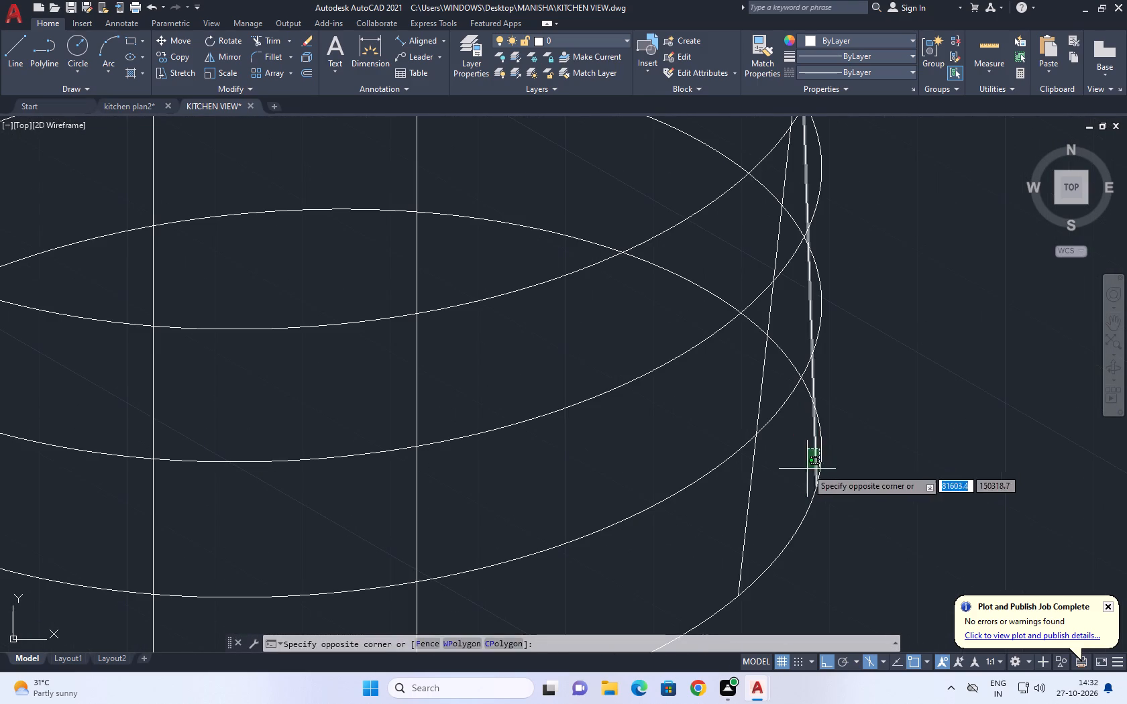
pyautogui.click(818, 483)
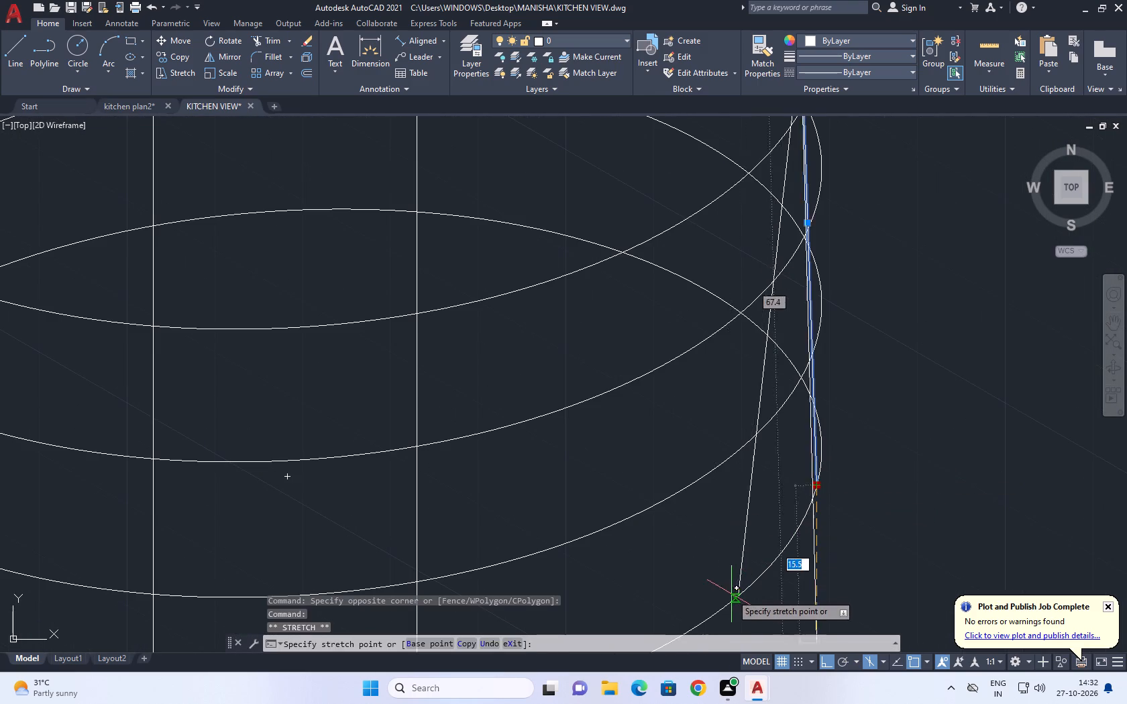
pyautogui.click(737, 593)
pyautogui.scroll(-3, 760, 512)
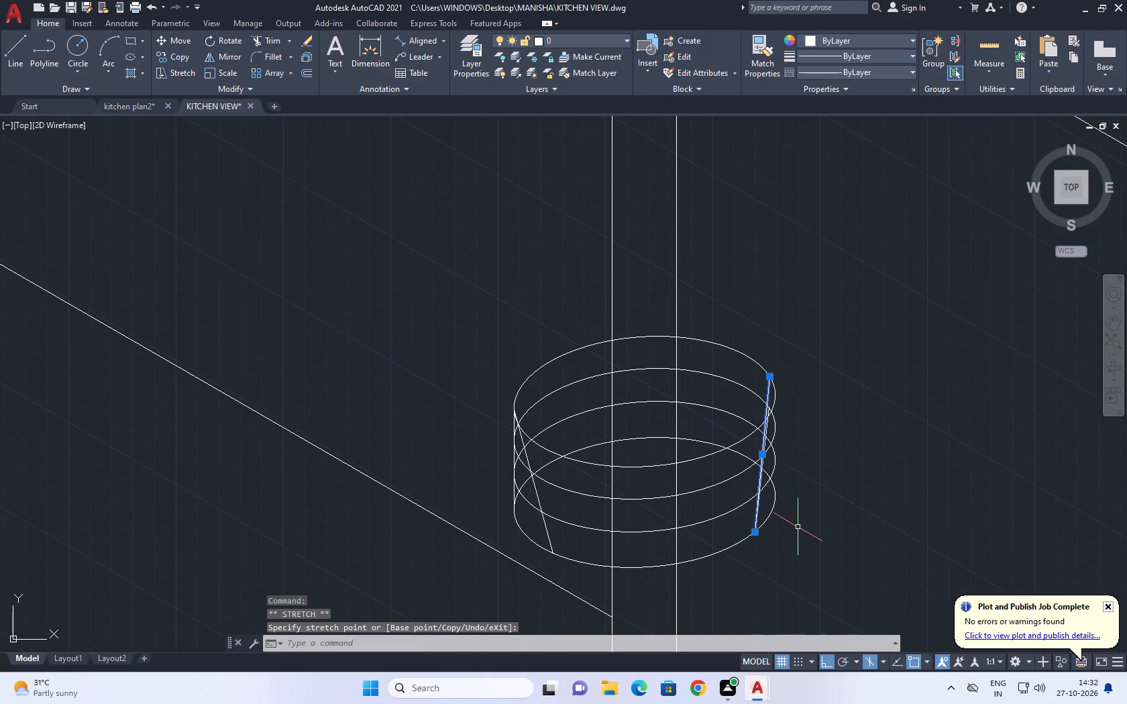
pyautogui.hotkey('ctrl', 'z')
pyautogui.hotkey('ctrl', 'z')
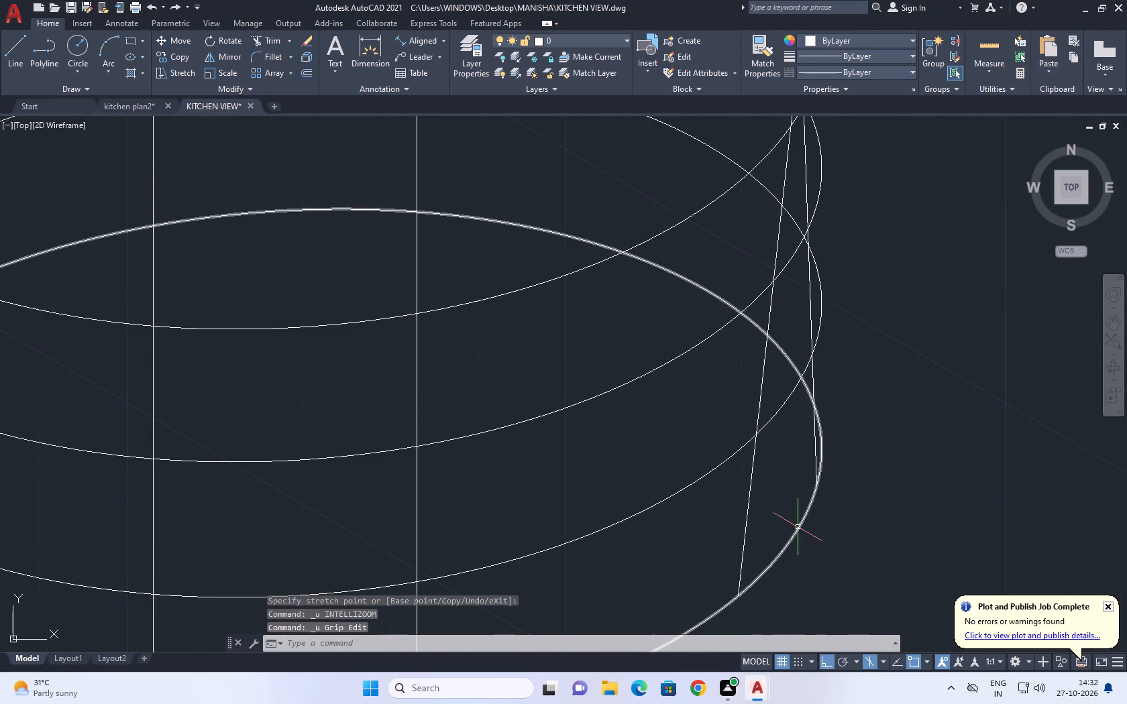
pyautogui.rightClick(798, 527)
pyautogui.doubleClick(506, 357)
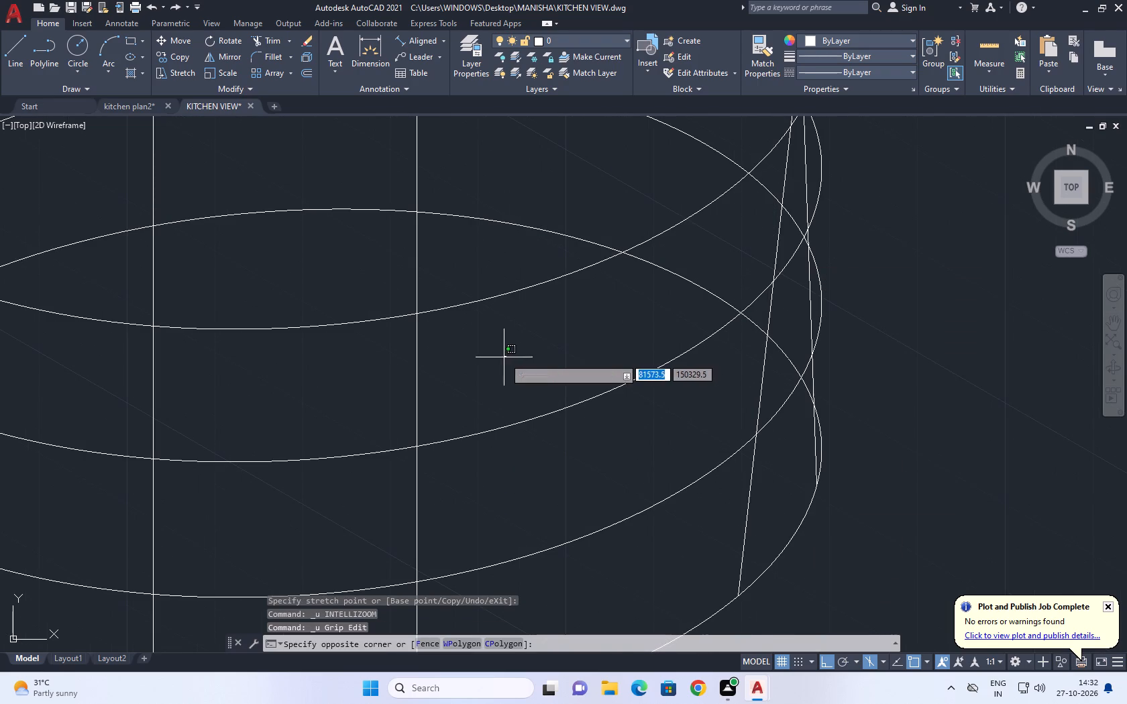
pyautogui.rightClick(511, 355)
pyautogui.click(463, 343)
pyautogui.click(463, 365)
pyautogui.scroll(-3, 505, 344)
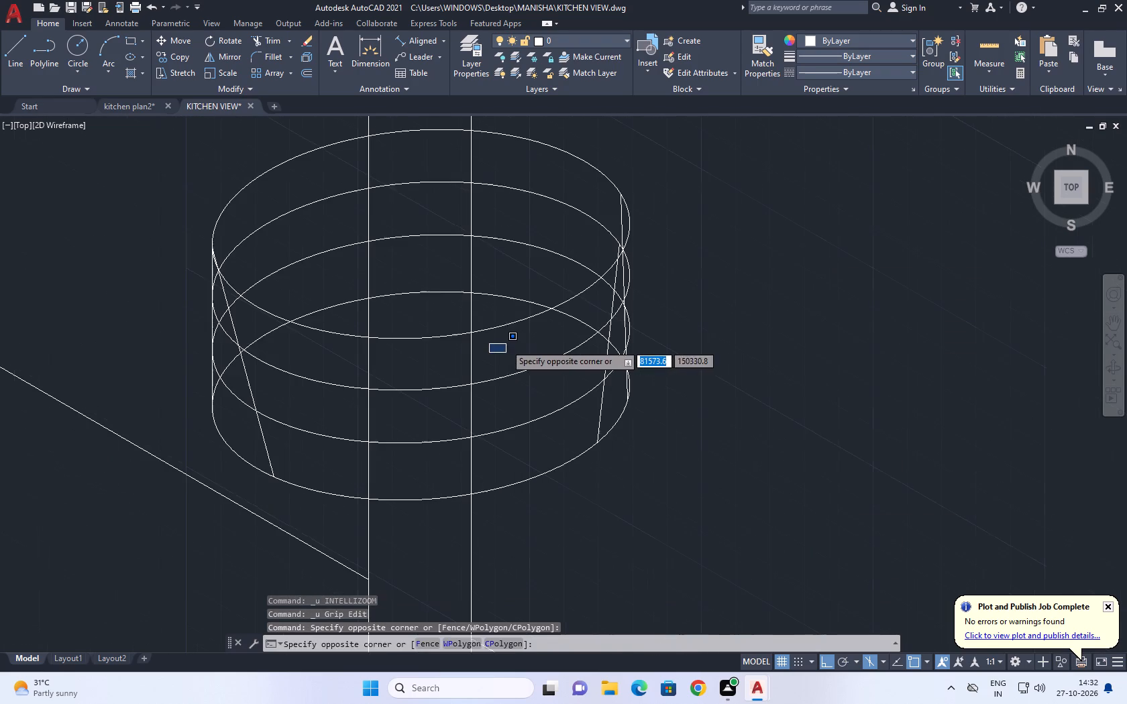
# Draw a line about 30 units long from the hob-side end wall cabinet's lower rear corner past the vertical wall edge.
pyautogui.moveTo(506, 347); pyautogui.dragTo(506, 355)
pyautogui.scroll(-4, 515, 326)
pyautogui.moveTo(527, 294); pyautogui.dragTo(539, 361, button='middle')
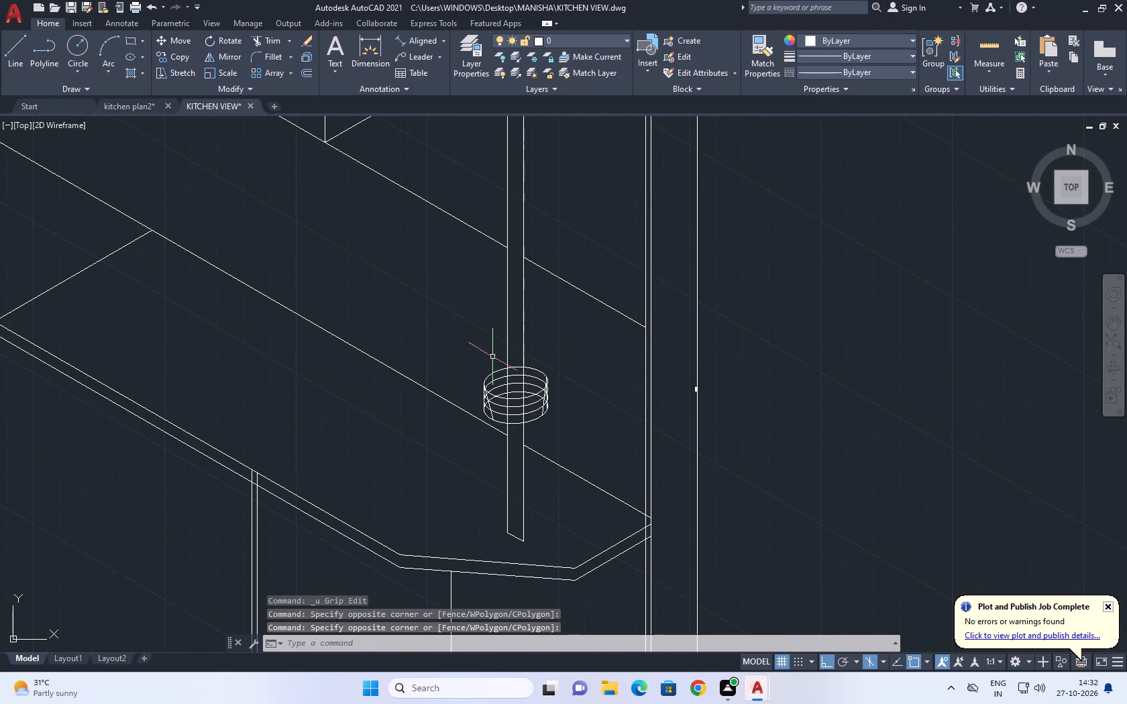
pyautogui.scroll(-3, 496, 353)
pyautogui.moveTo(515, 392); pyautogui.dragTo(537, 396, button='middle')
pyautogui.moveTo(373, 373); pyautogui.dragTo(421, 410, button='middle')
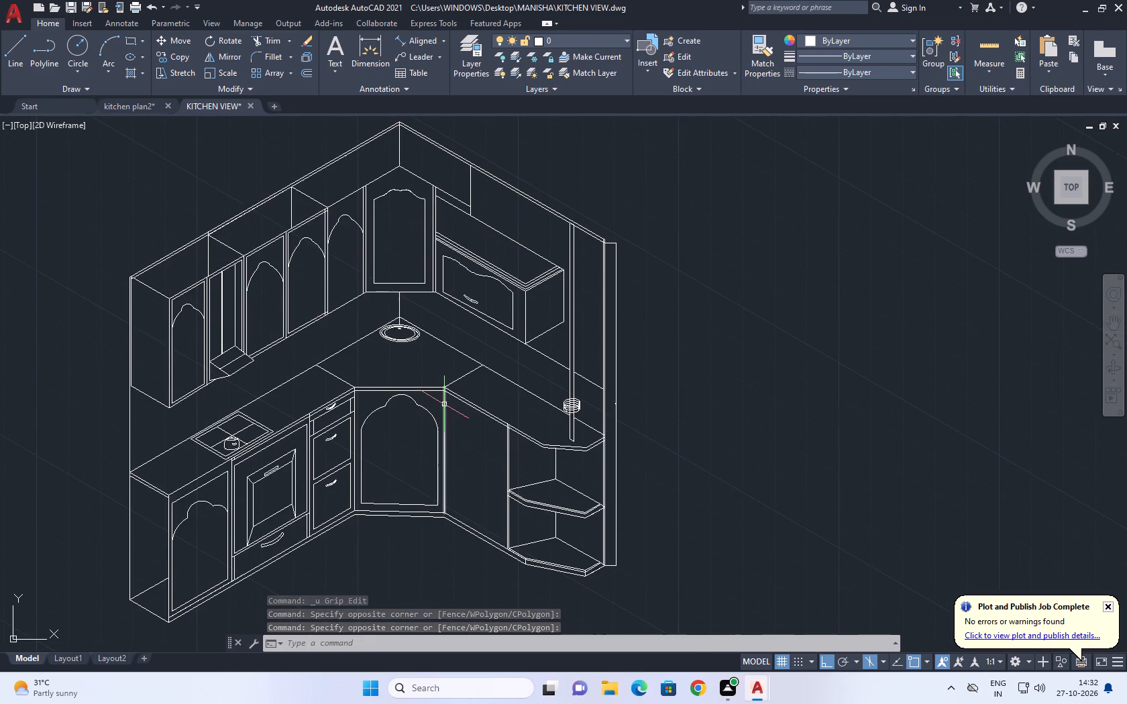
pyautogui.scroll(-1, 441, 404)
pyautogui.moveTo(435, 402); pyautogui.dragTo(511, 385, button='middle')
pyautogui.scroll(3, 316, 347)
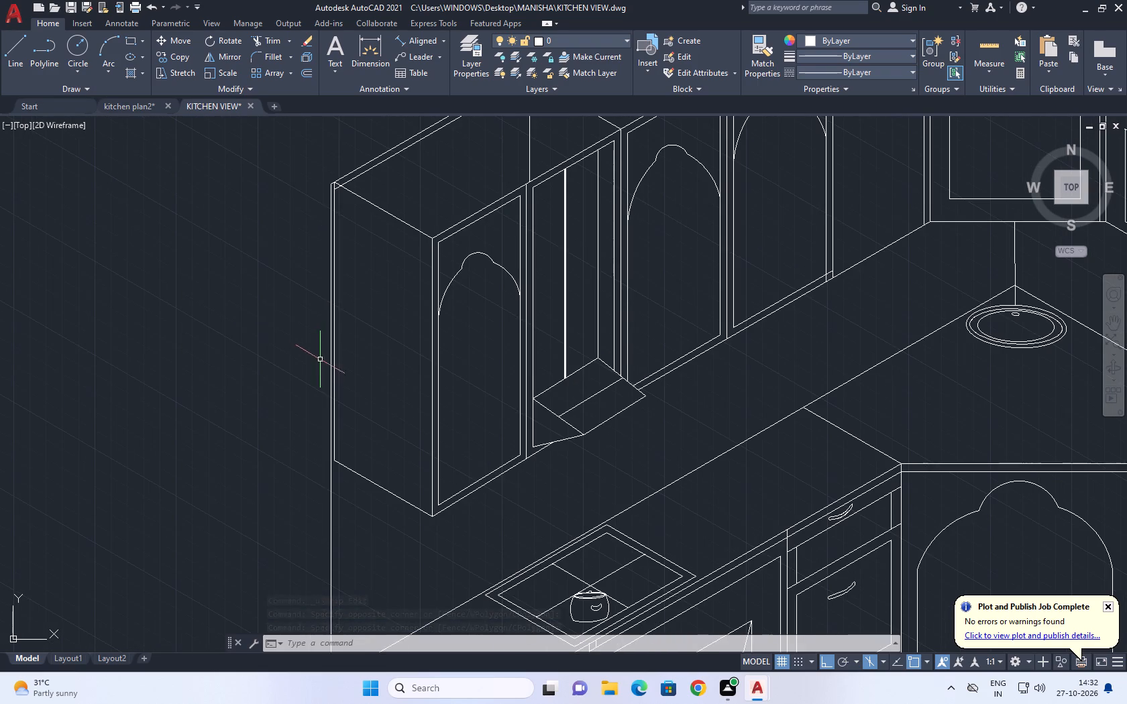
pyautogui.moveTo(331, 382); pyautogui.dragTo(342, 326, button='middle')
pyautogui.scroll(1, 342, 326)
pyautogui.click(1, 48)
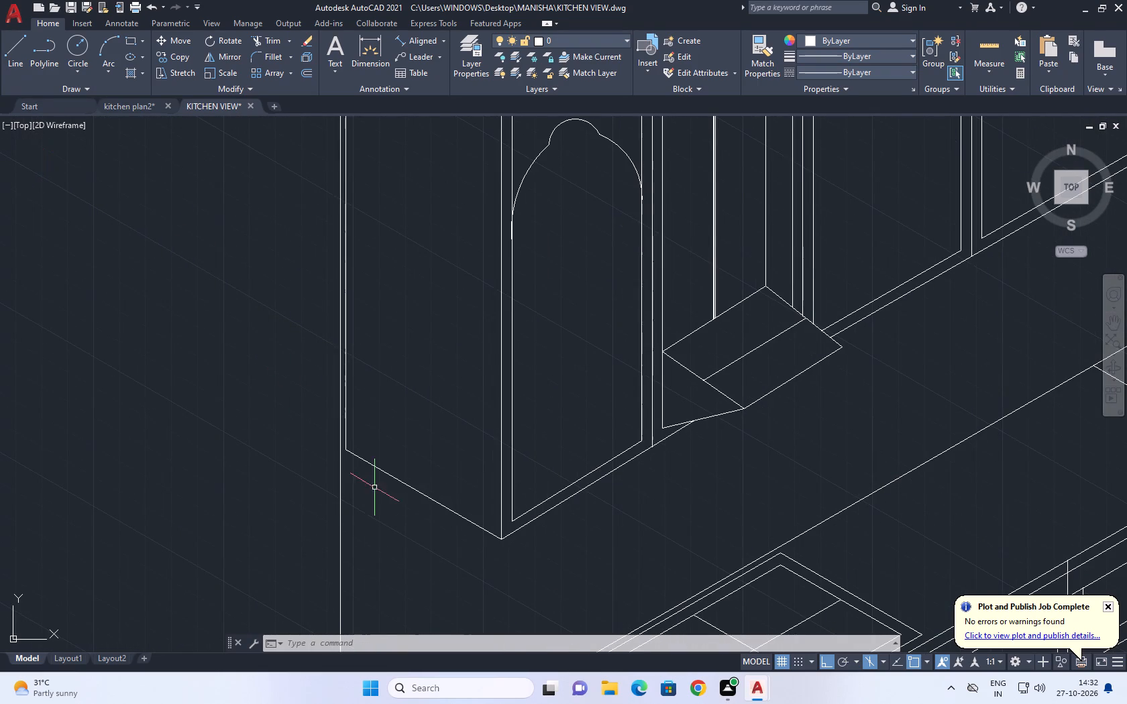
pyautogui.click(9, 45)
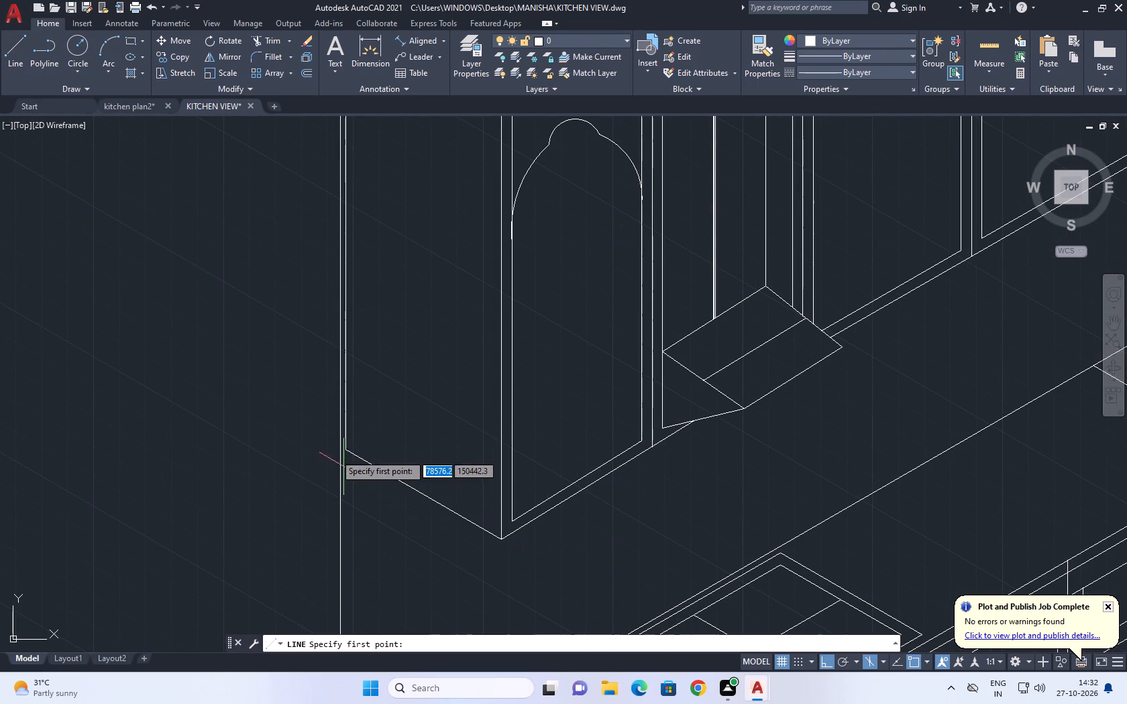
pyautogui.scroll(3, 336, 451)
pyautogui.click(346, 441)
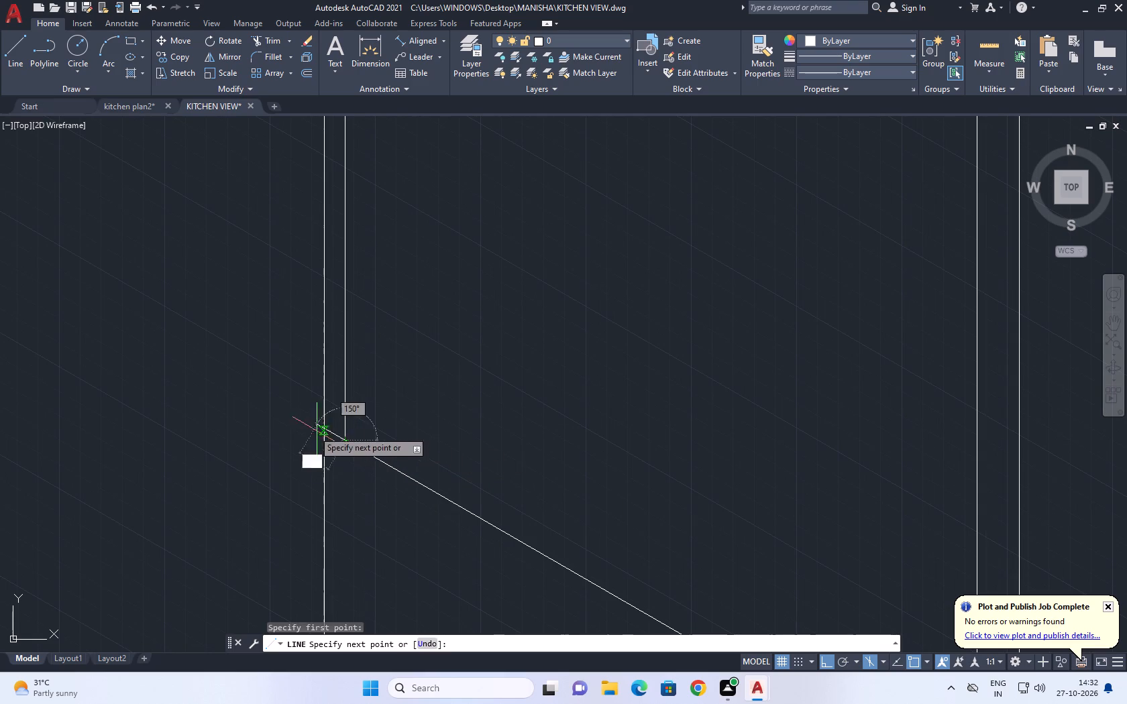
pyautogui.click(280, 412)
pyautogui.rightClick(299, 420)
pyautogui.click(338, 451)
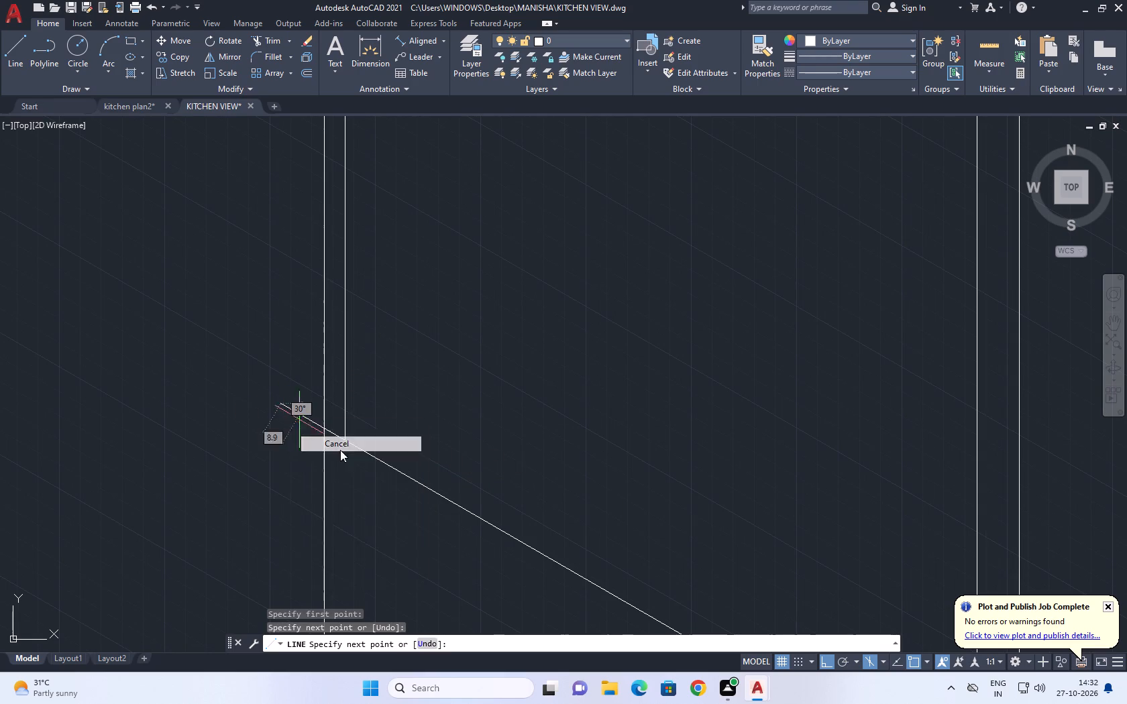
# Stretch the new line's outer endpoint back to the vertical wall edge beside the end wall cabinet, and deselect it.
pyautogui.scroll(2, 289, 414)
pyautogui.click(367, 378)
pyautogui.click(288, 412)
pyautogui.click(262, 390)
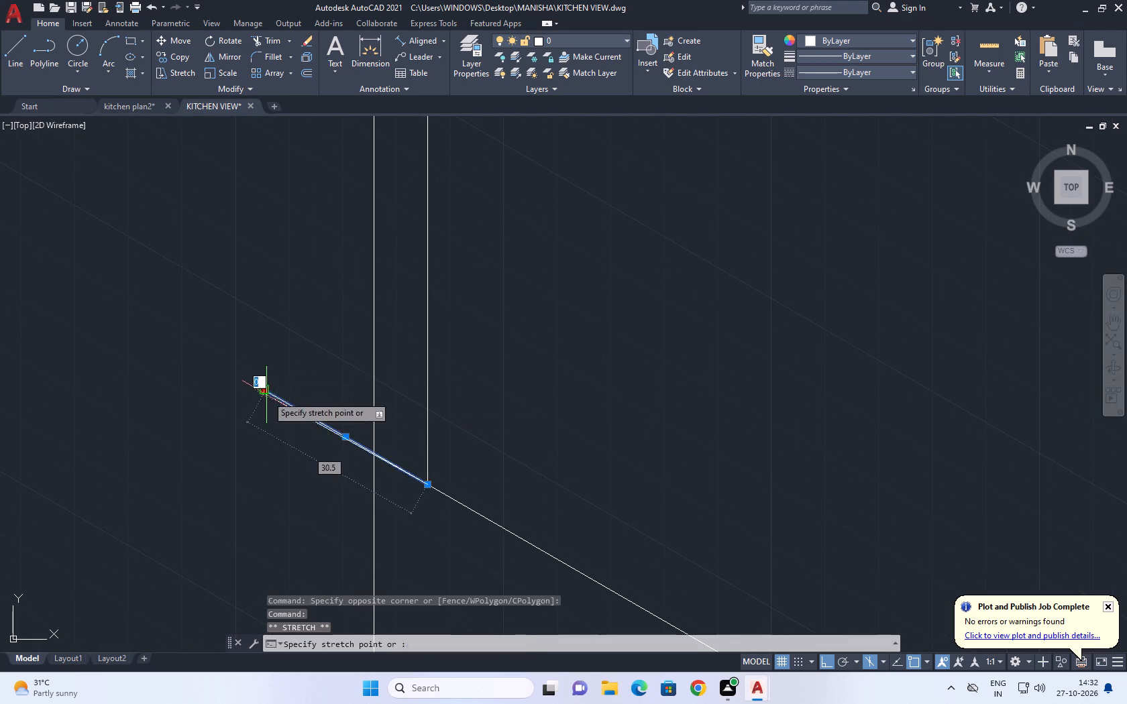
pyautogui.click(374, 455)
pyautogui.rightClick(606, 391)
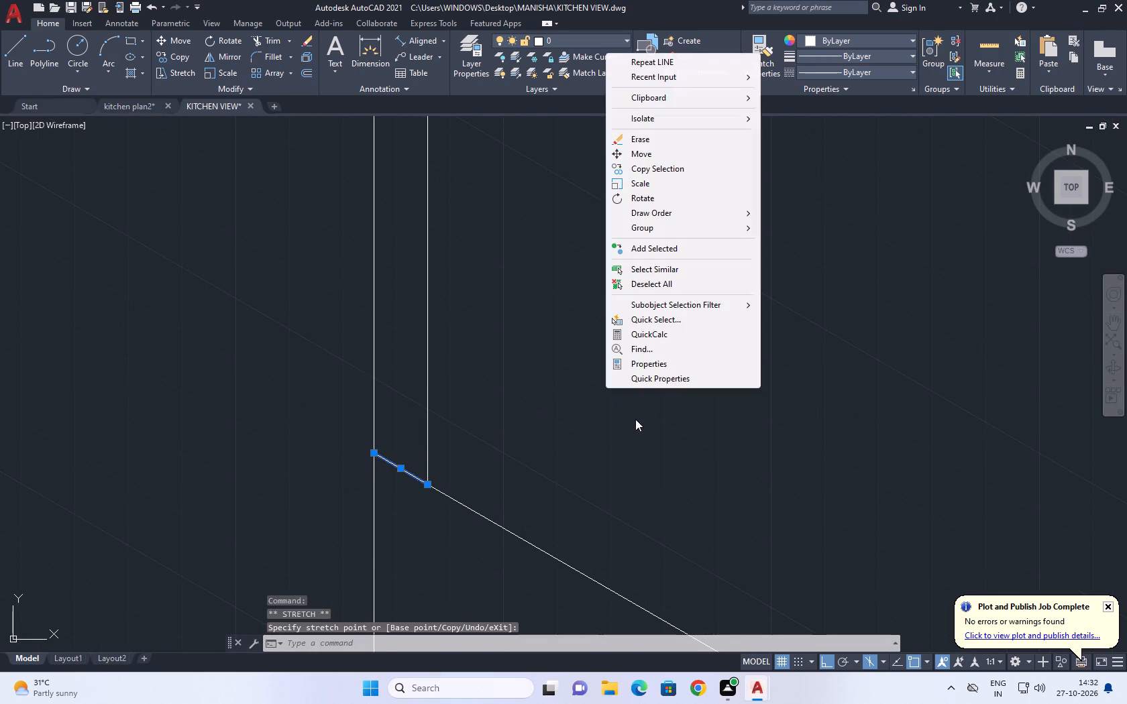
pyautogui.click(669, 288)
# Examine the closed lower corner of the hob-side end wall cabinet and the complete kitchen view.
pyautogui.scroll(-2, 537, 309)
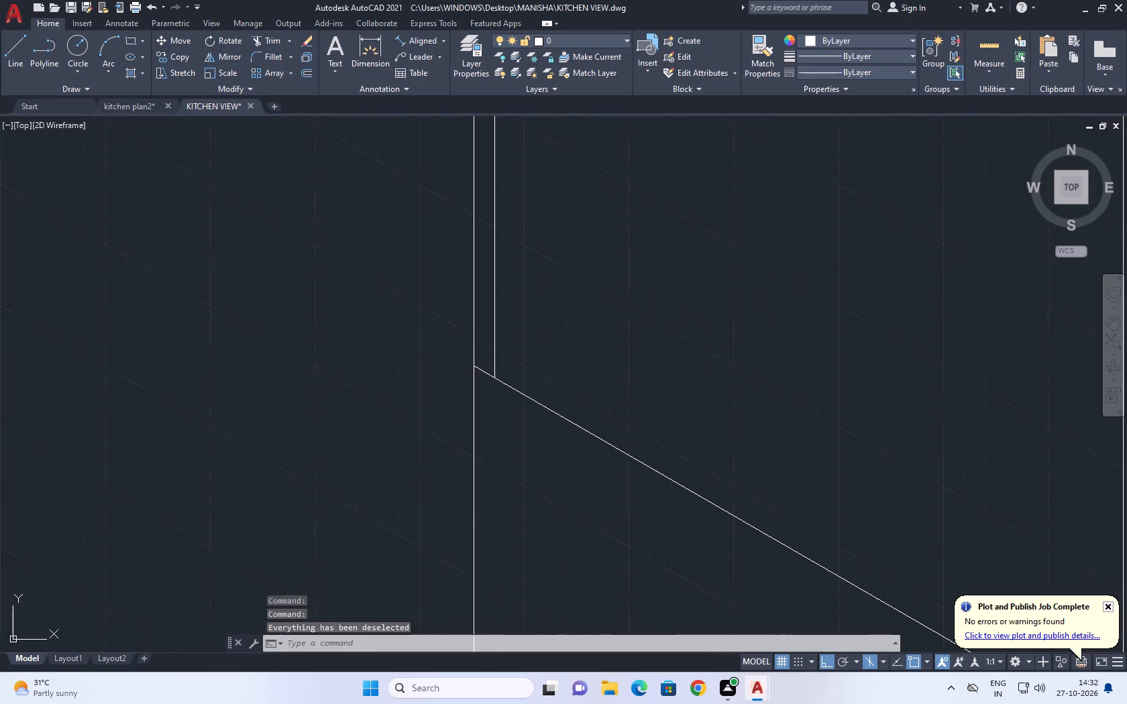
pyautogui.moveTo(503, 337); pyautogui.dragTo(447, 373, button='middle')
pyautogui.scroll(-3, 451, 366)
pyautogui.moveTo(427, 384); pyautogui.dragTo(294, 424, button='middle')
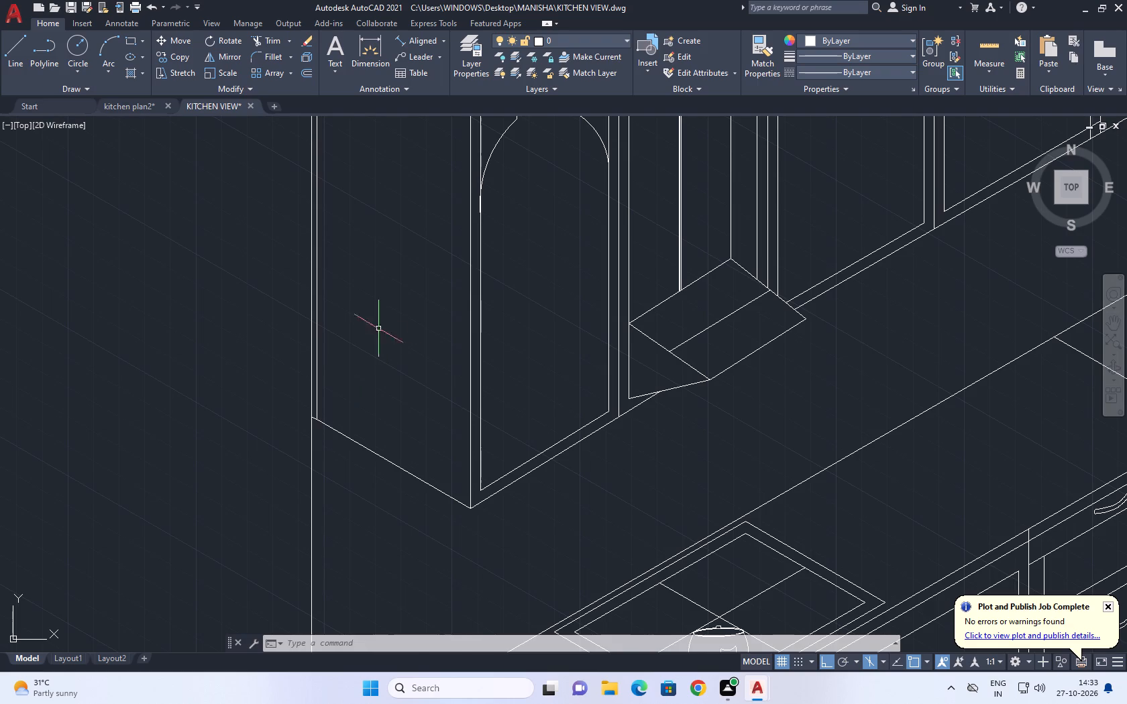
pyautogui.scroll(-1, 400, 329)
pyautogui.moveTo(458, 332); pyautogui.dragTo(433, 377, button='middle')
pyautogui.scroll(-3, 441, 377)
pyautogui.moveTo(665, 394); pyautogui.dragTo(566, 368, button='middle')
pyautogui.moveTo(641, 388); pyautogui.dragTo(585, 386, button='middle')
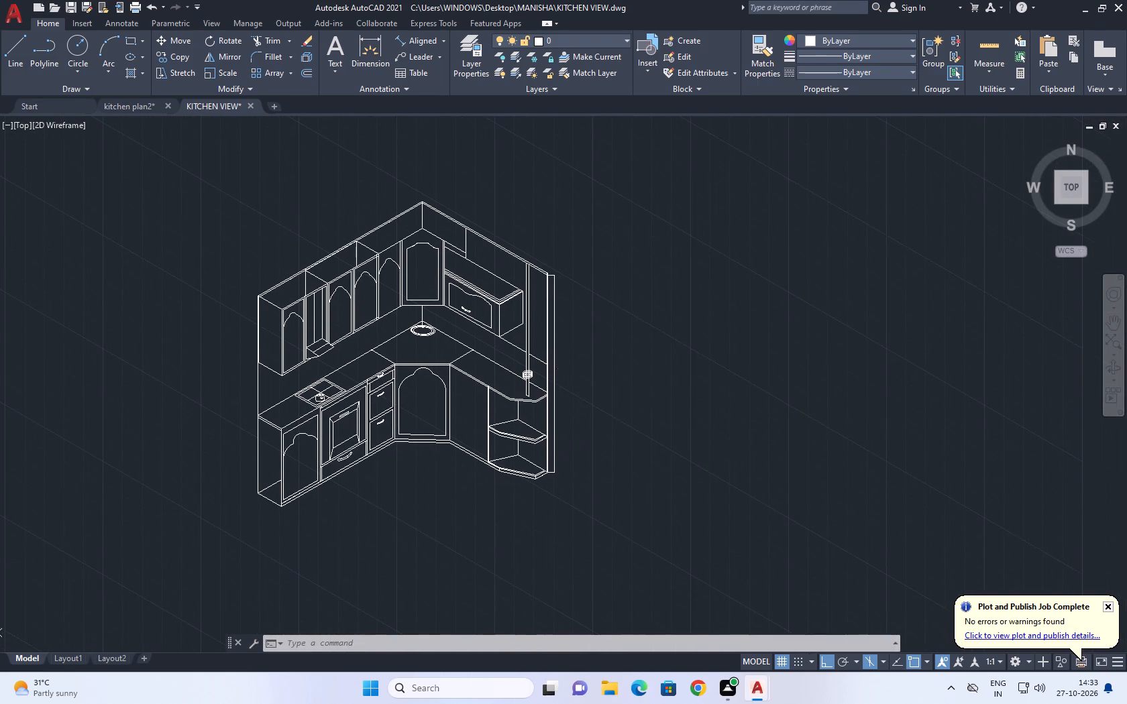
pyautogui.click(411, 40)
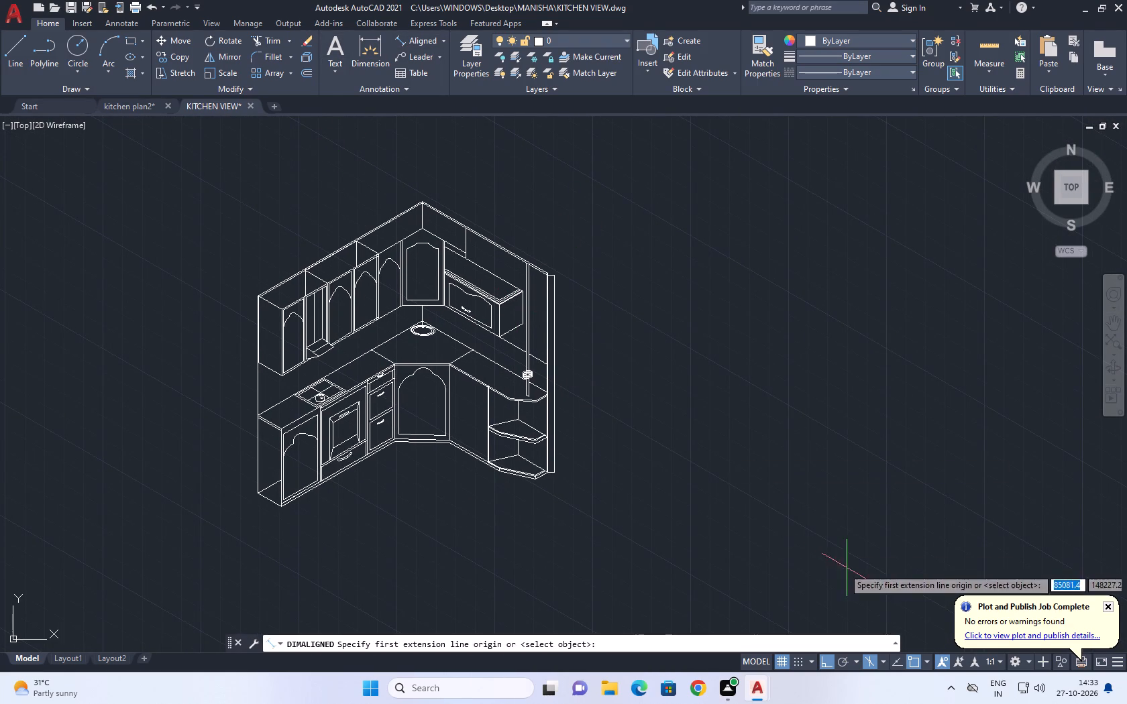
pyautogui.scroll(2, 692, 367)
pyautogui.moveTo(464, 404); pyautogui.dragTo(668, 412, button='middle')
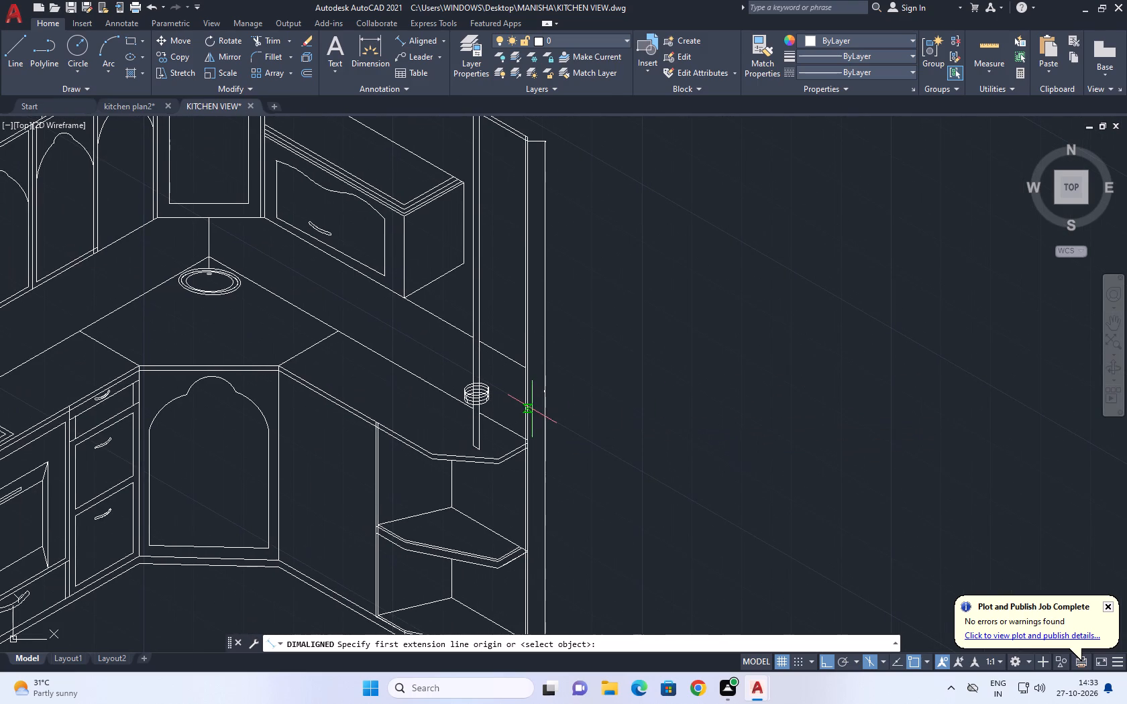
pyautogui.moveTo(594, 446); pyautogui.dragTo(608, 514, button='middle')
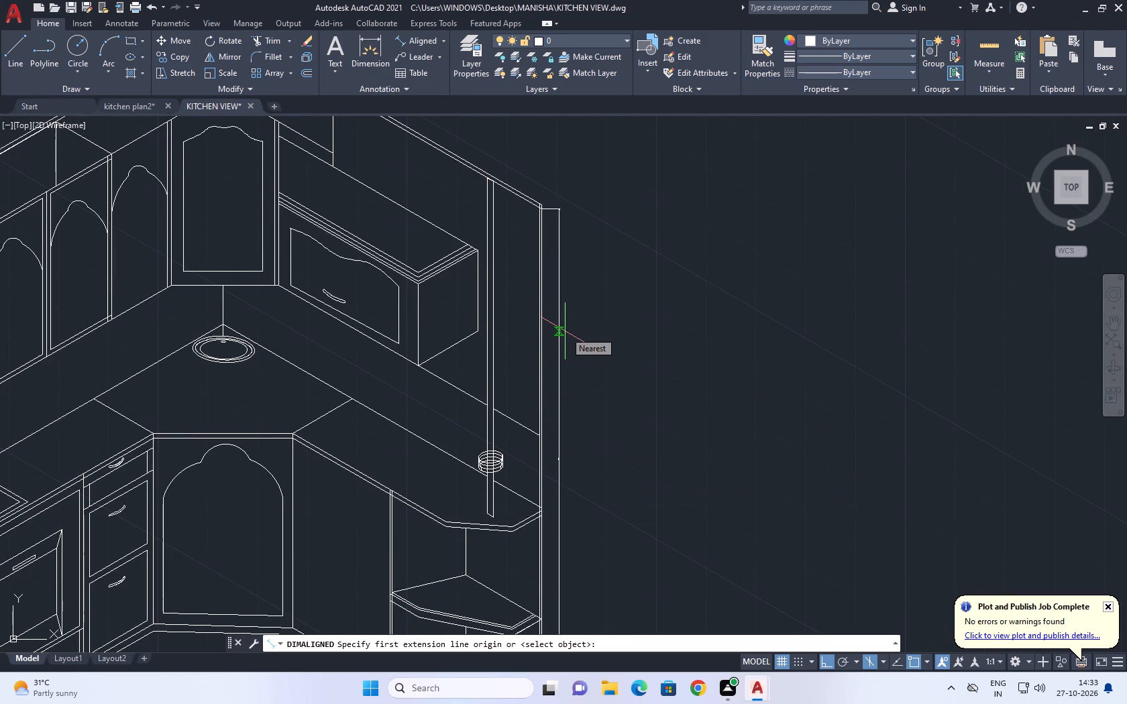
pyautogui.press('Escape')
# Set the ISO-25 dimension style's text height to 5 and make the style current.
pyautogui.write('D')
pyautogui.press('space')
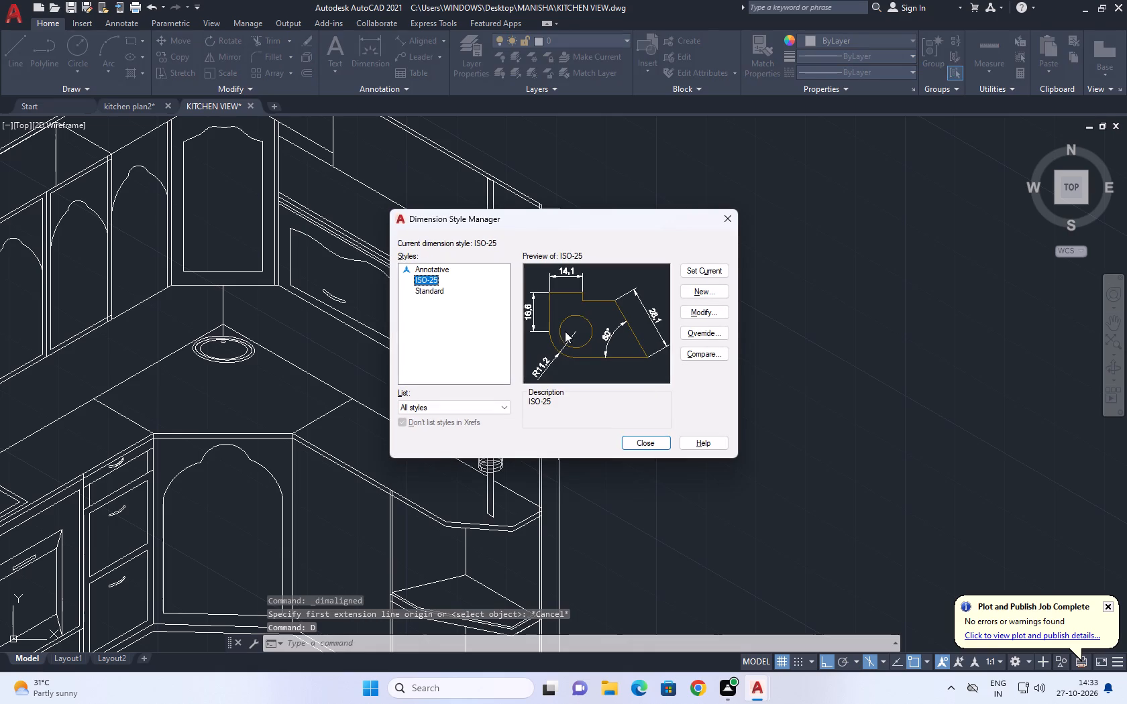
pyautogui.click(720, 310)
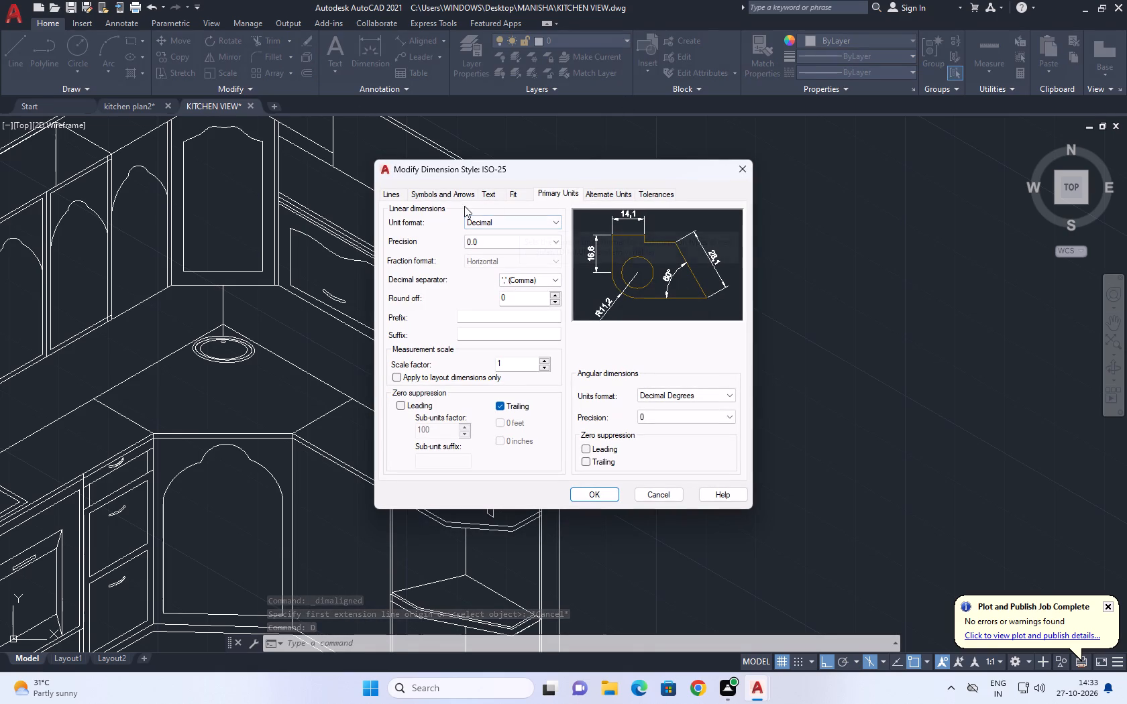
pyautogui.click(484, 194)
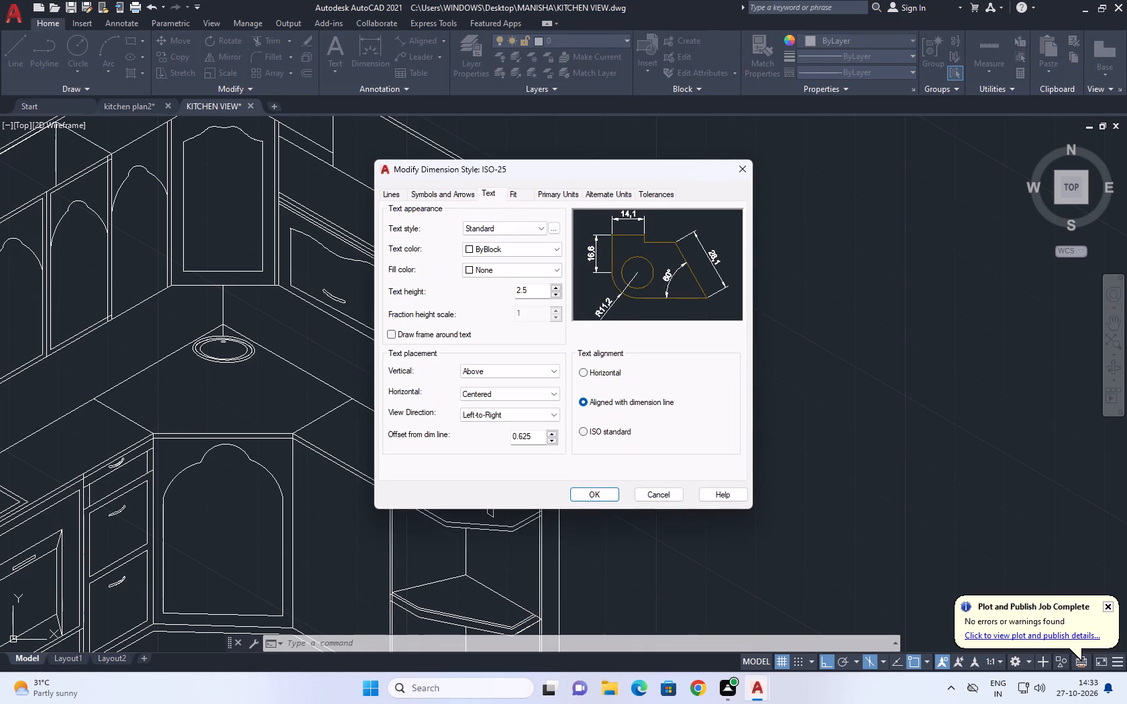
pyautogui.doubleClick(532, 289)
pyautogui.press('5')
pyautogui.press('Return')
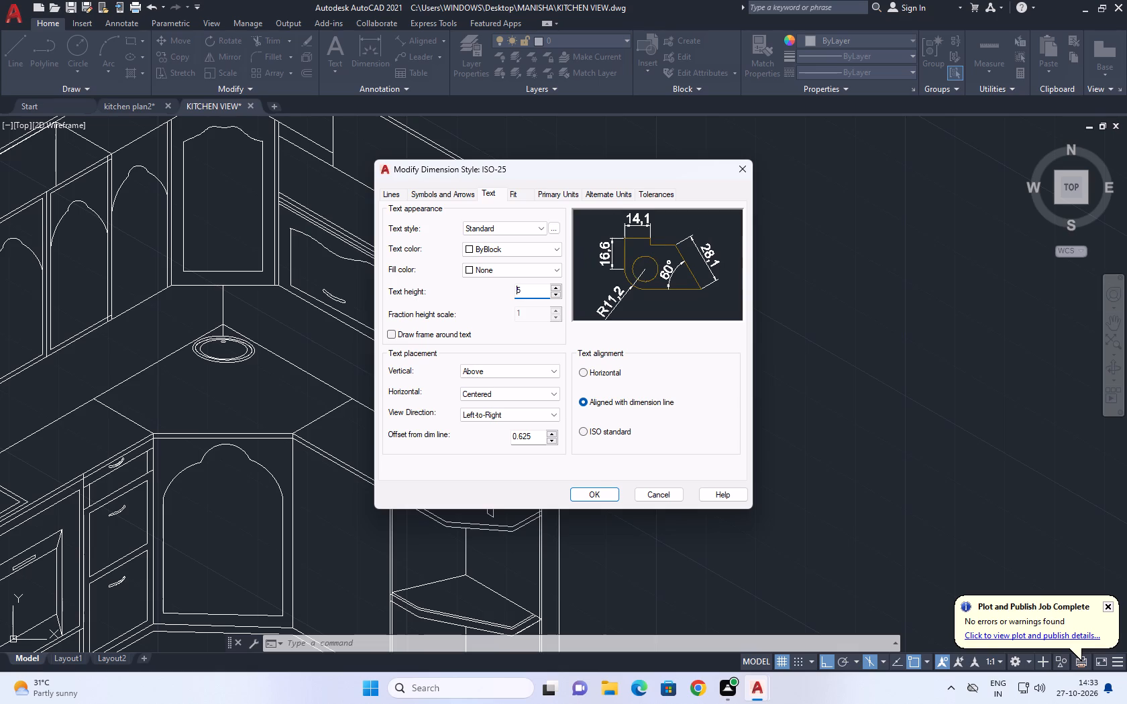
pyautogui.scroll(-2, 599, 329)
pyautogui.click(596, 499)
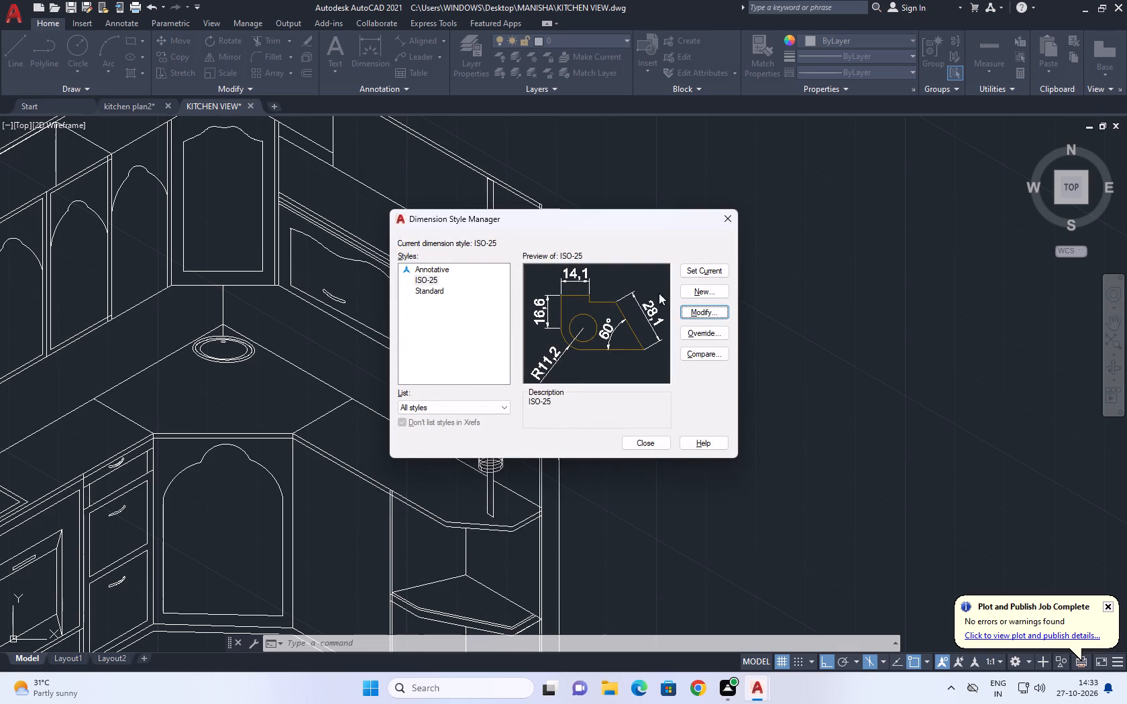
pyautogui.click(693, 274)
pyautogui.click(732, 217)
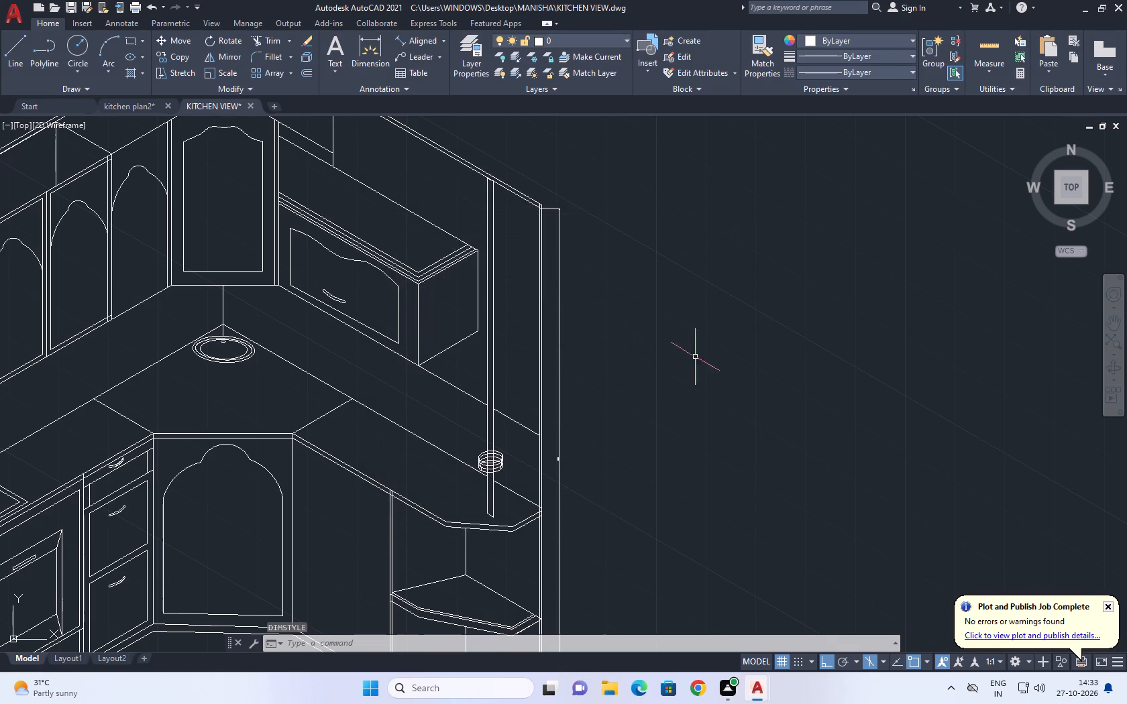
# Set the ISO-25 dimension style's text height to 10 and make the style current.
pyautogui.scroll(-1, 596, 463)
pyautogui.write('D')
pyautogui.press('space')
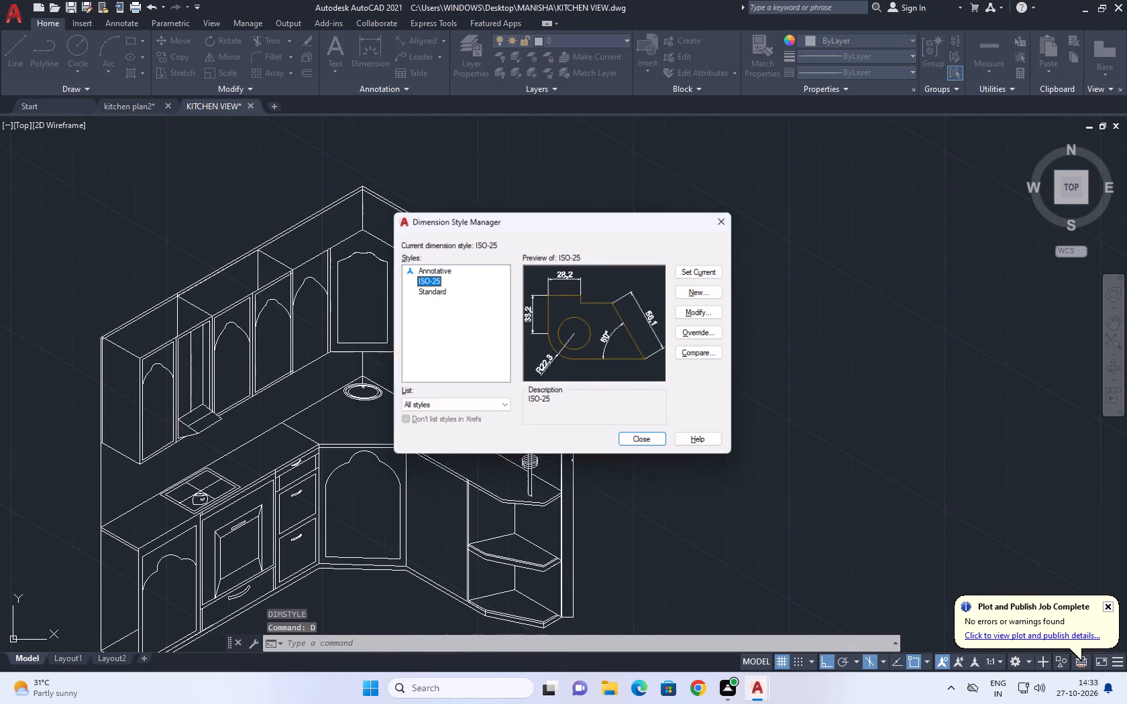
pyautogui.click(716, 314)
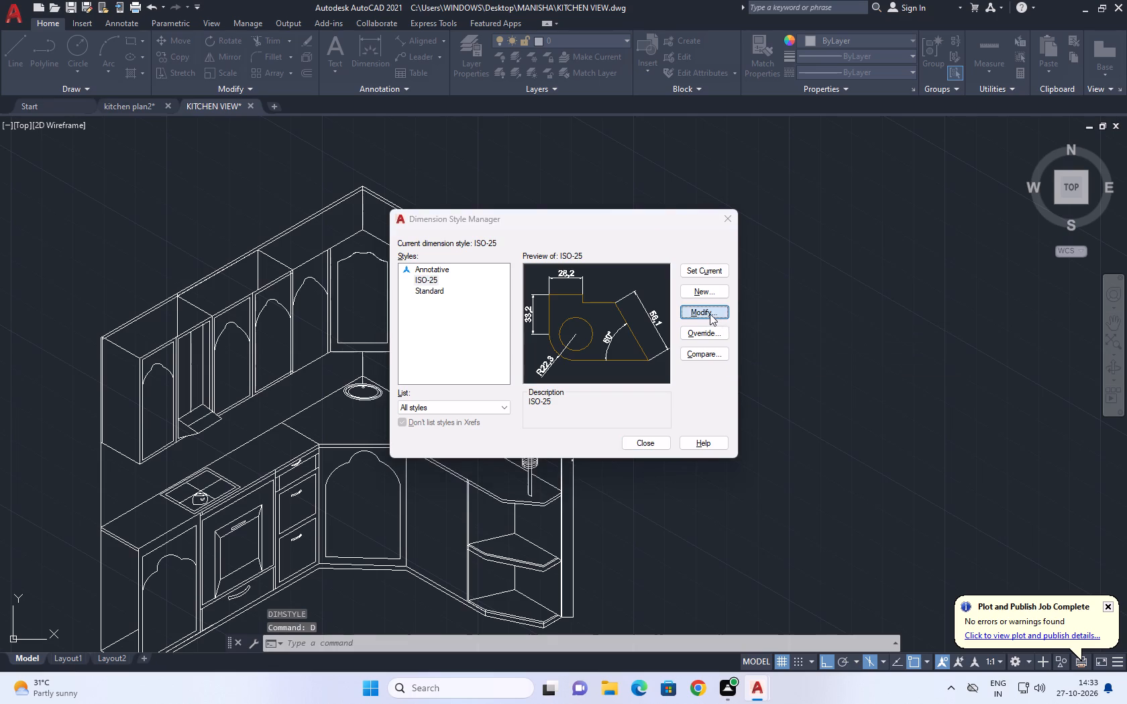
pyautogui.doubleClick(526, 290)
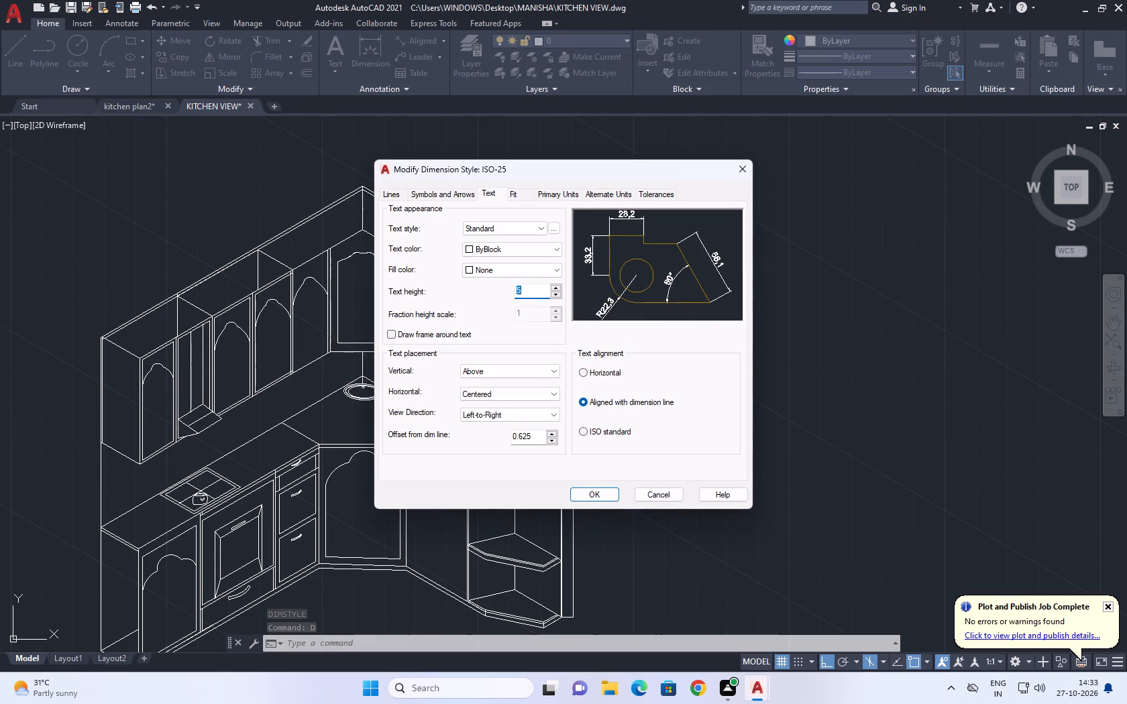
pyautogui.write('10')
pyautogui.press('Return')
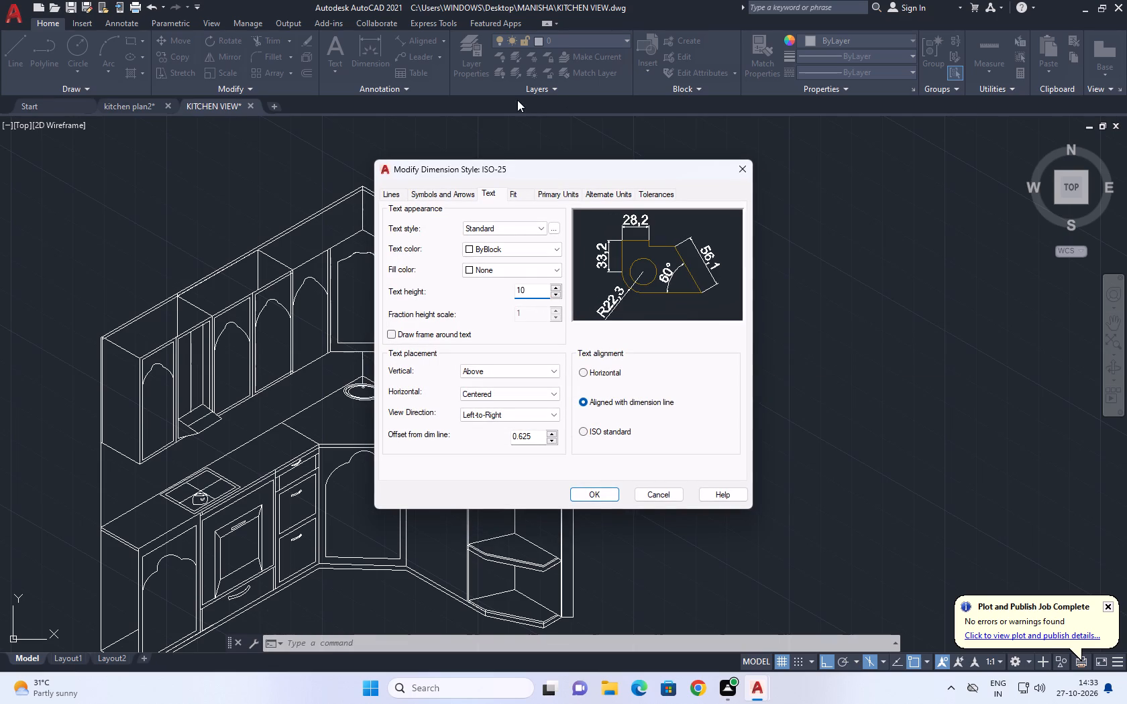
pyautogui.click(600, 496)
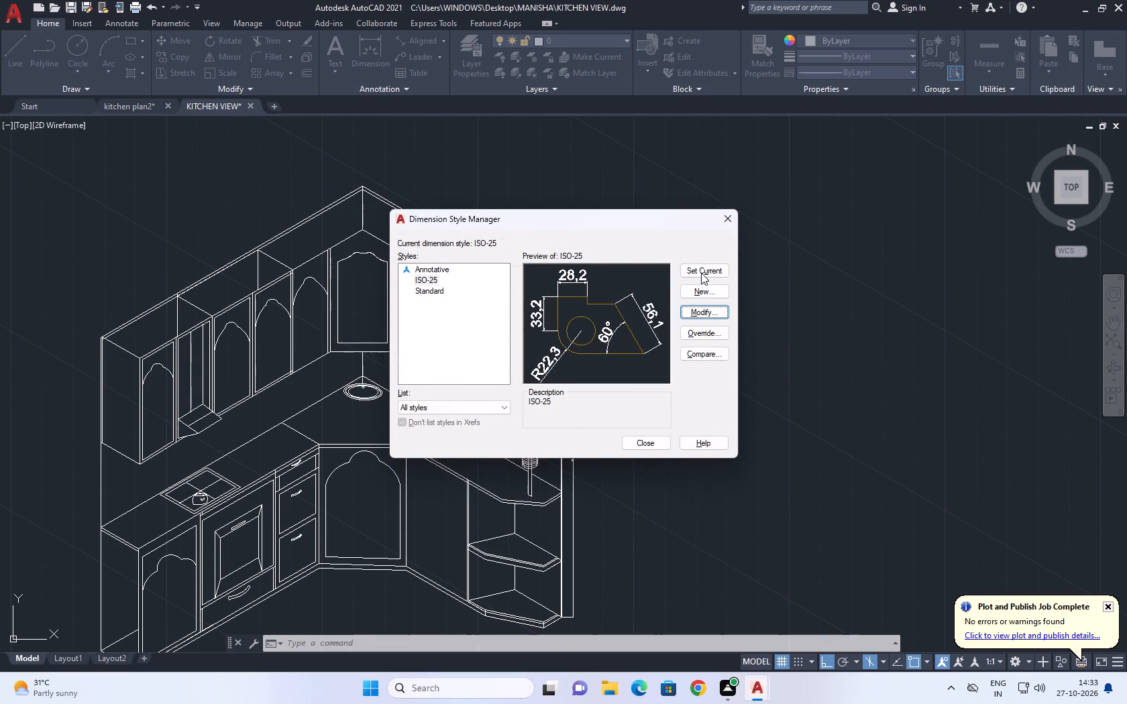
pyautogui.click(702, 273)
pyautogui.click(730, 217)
# Check the size of the vertical wall dimension's text, set the ISO-25 style's text height to 20 and make the style current.
pyautogui.scroll(2, 547, 484)
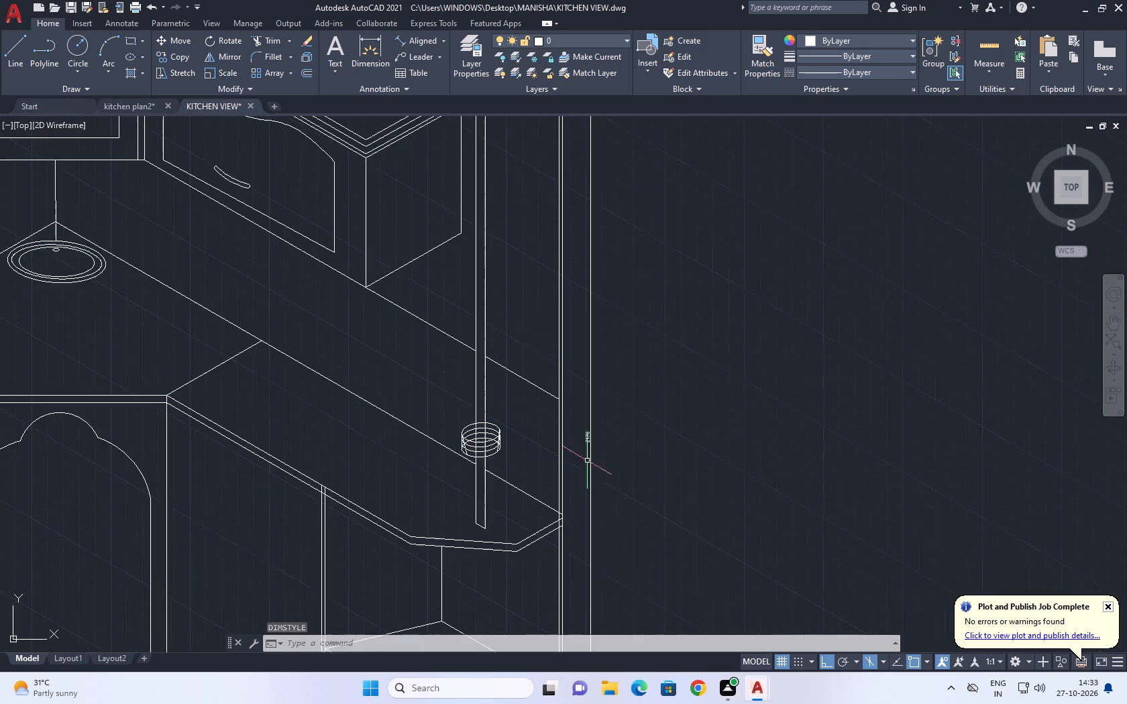
pyautogui.scroll(2, 590, 436)
pyautogui.moveTo(598, 375); pyautogui.dragTo(604, 396, button='middle')
pyautogui.scroll(-4, 604, 396)
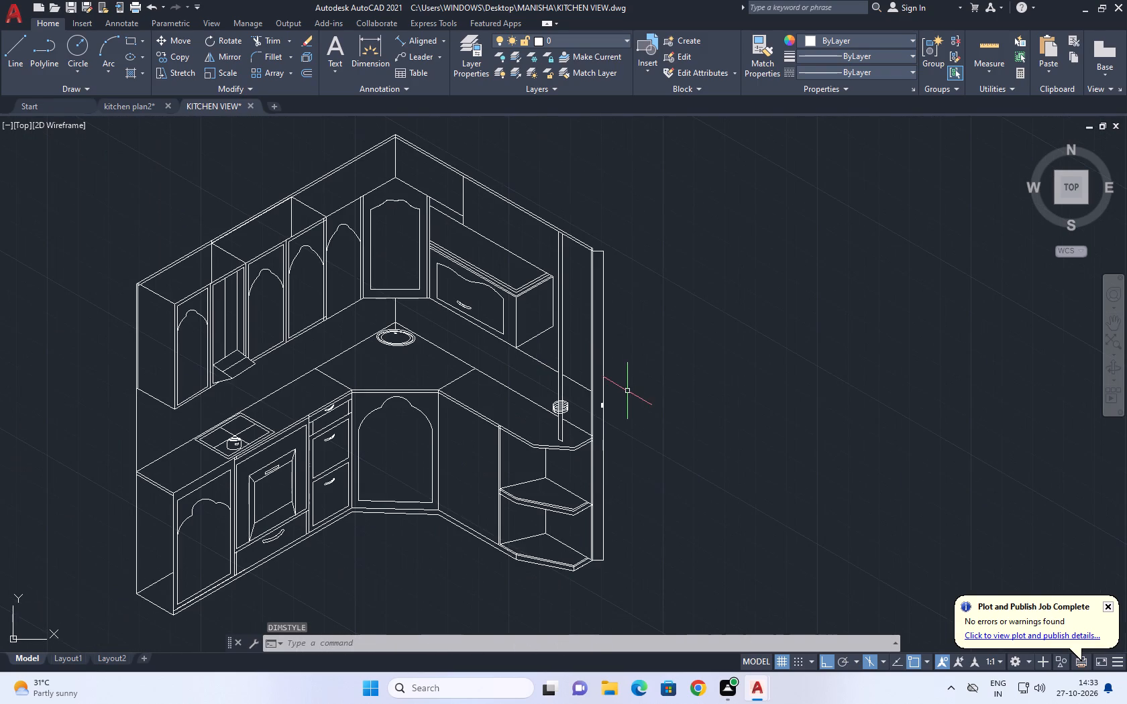
pyautogui.write('D')
pyautogui.press('space')
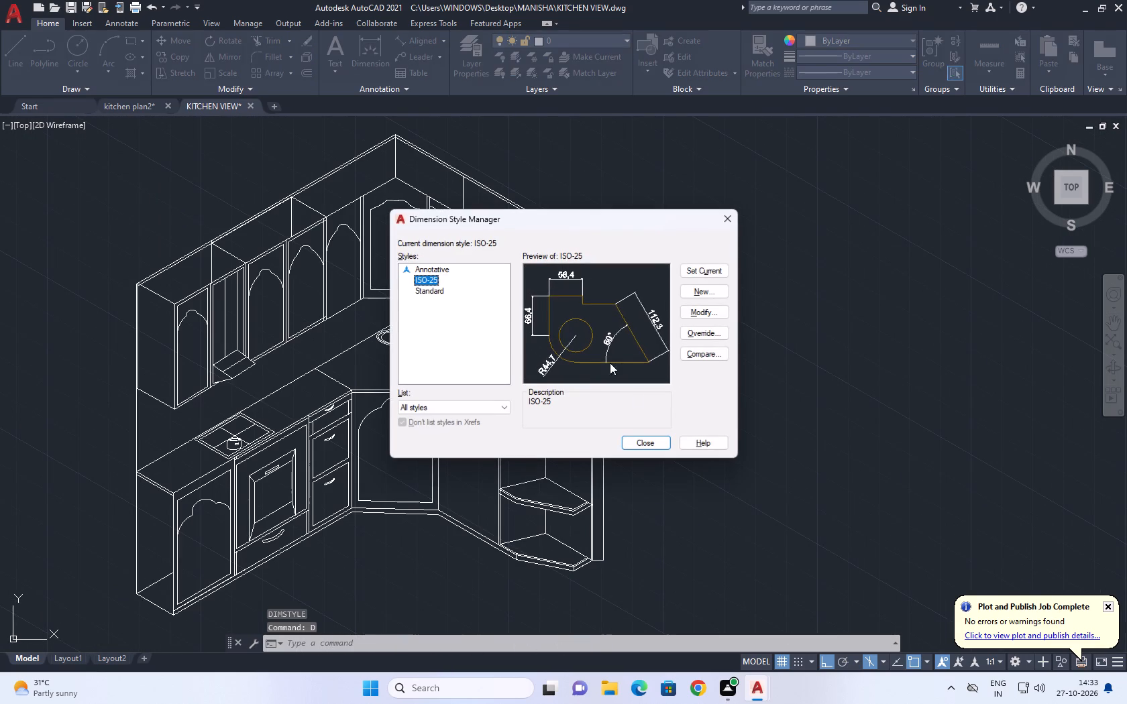
pyautogui.click(719, 311)
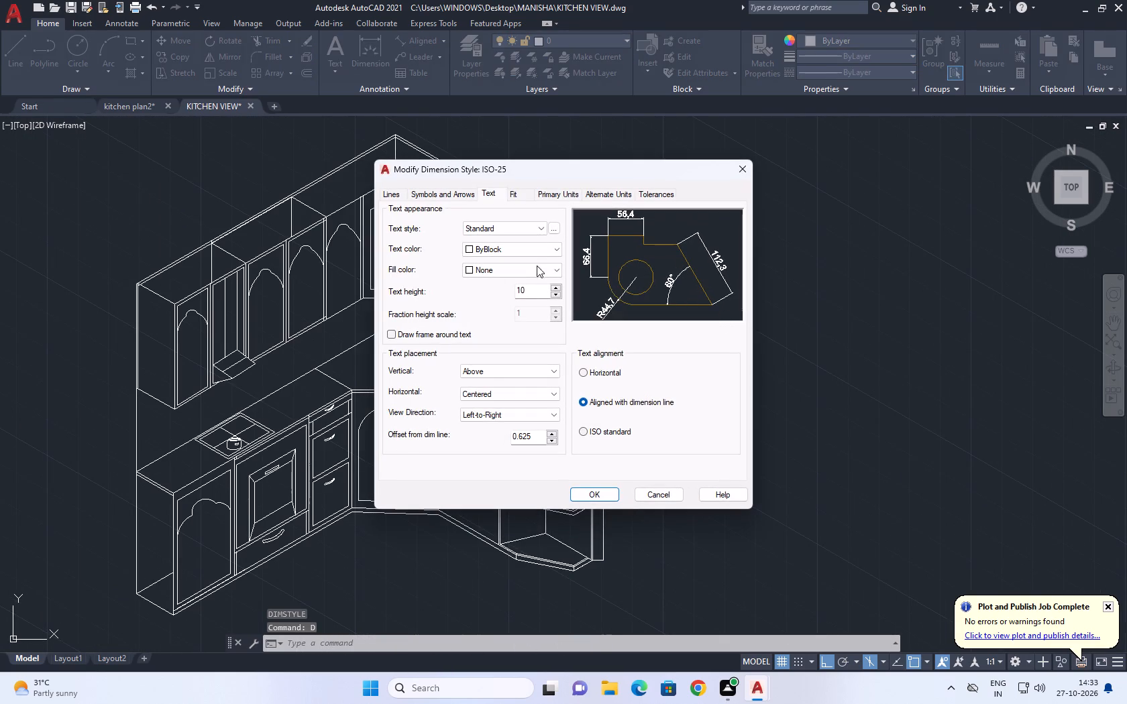
pyautogui.doubleClick(534, 288)
pyautogui.write('20')
pyautogui.press('Return')
pyautogui.click(600, 500)
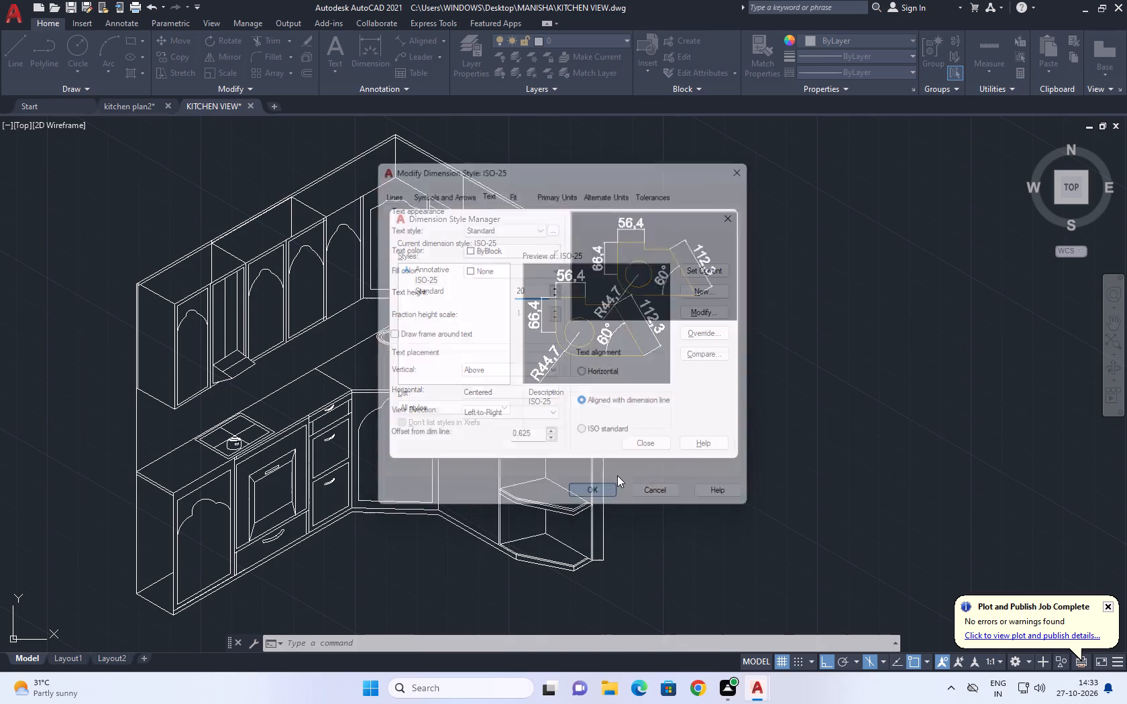
pyautogui.click(714, 270)
pyautogui.click(727, 223)
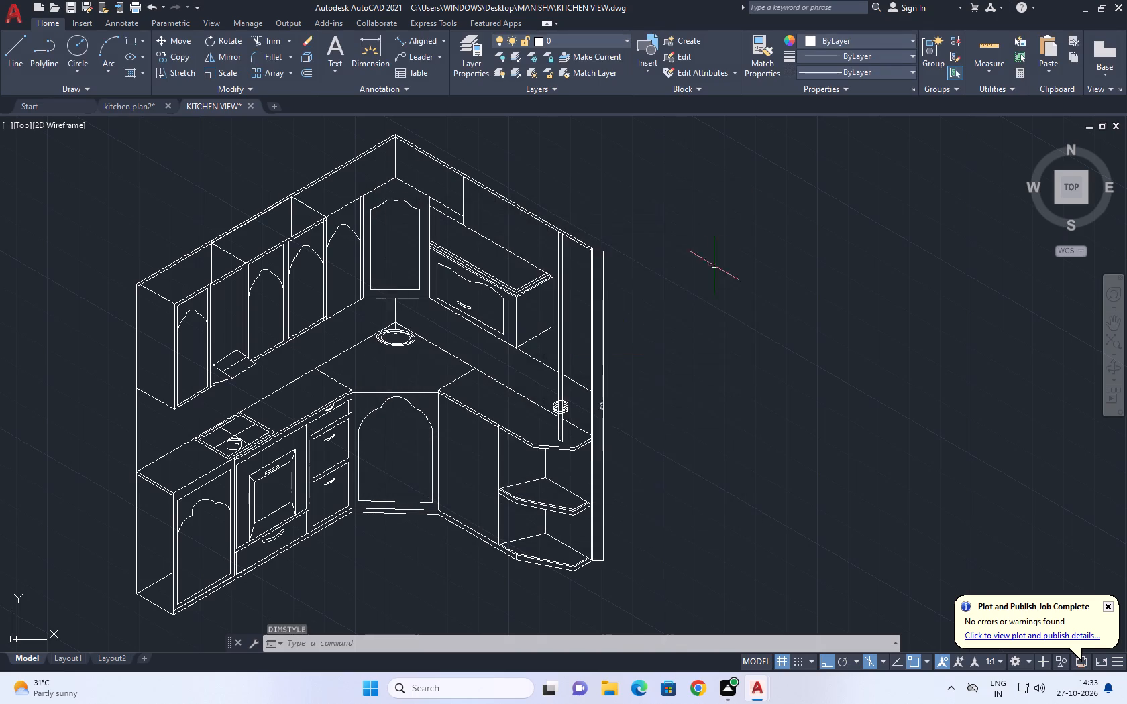
# Add an aligned dimension along the outer top edge of the hob-side wall, from its free end to the back corner.
pyautogui.moveTo(706, 293); pyautogui.dragTo(676, 343, button='middle')
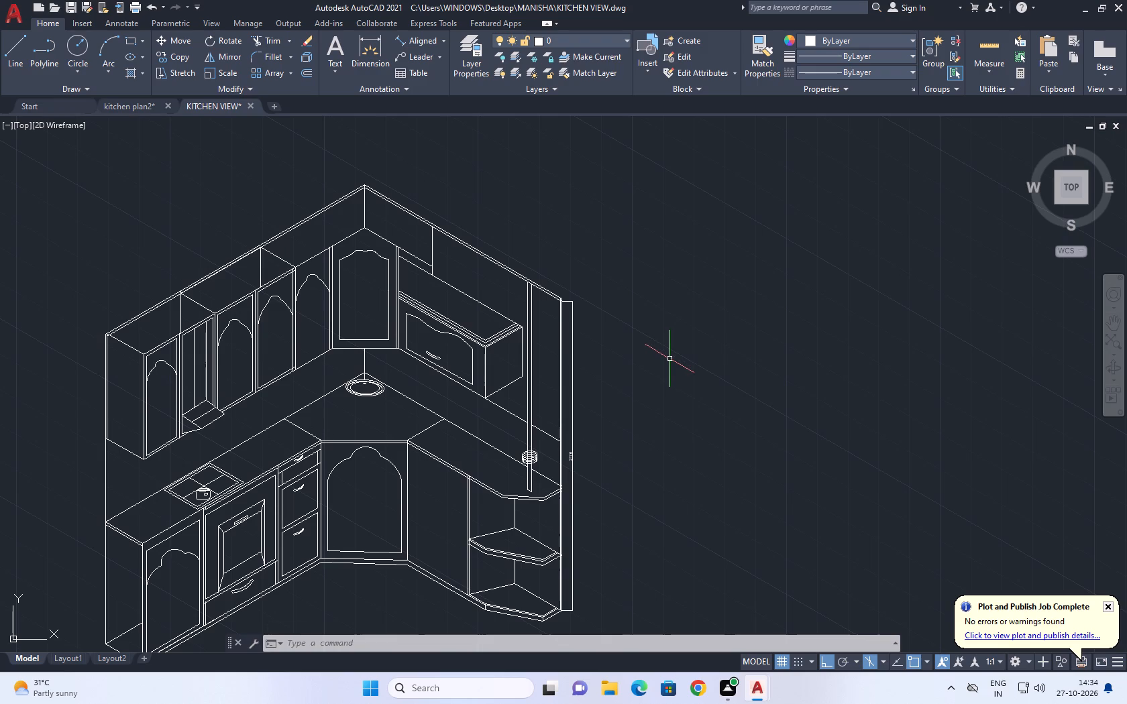
pyautogui.moveTo(542, 384); pyautogui.dragTo(551, 413, button='middle')
pyautogui.moveTo(447, 418); pyautogui.dragTo(609, 398, button='middle')
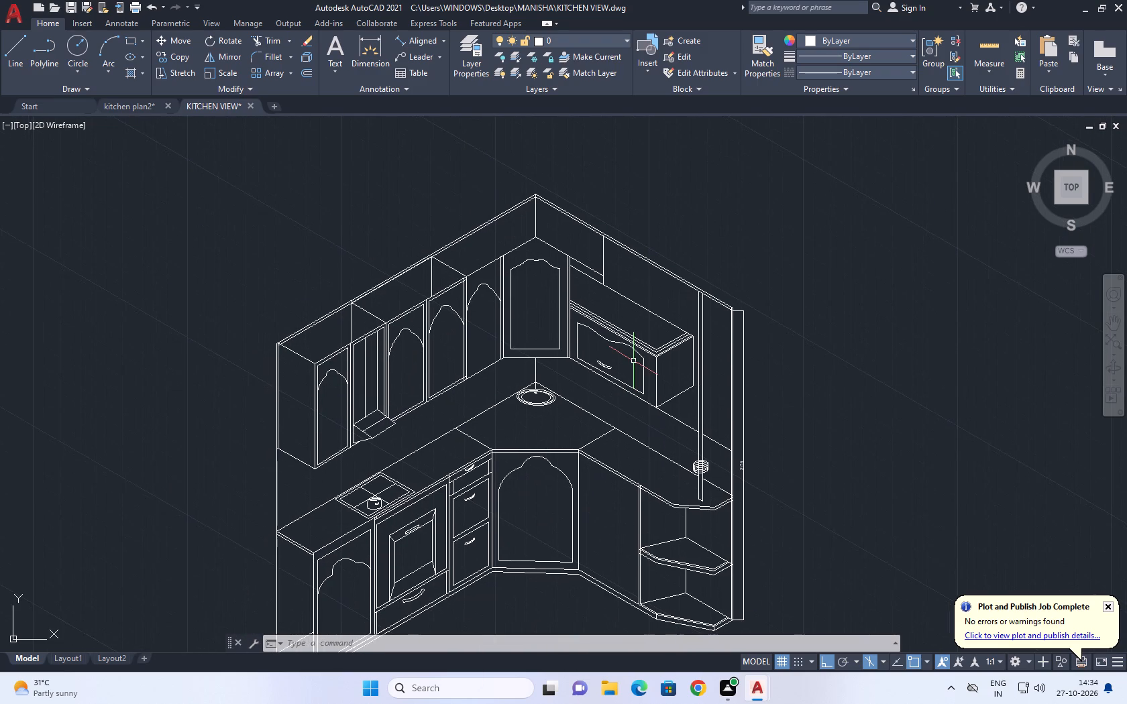
pyautogui.click(419, 35)
pyautogui.scroll(3, 276, 337)
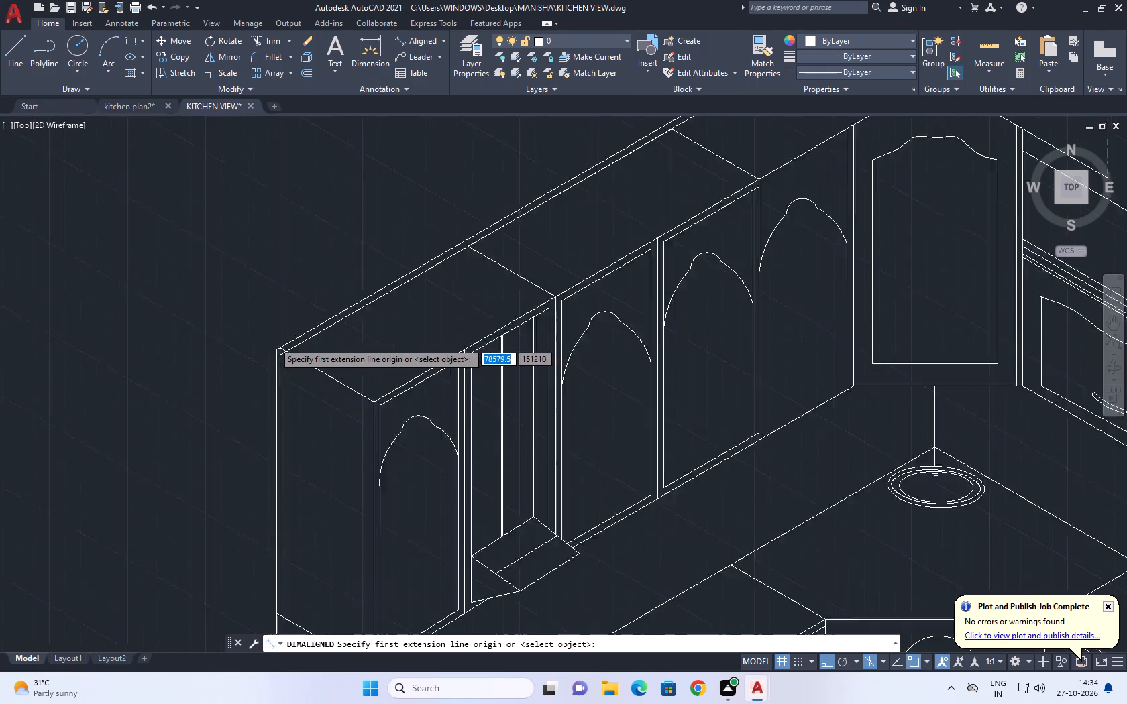
pyautogui.scroll(3, 290, 359)
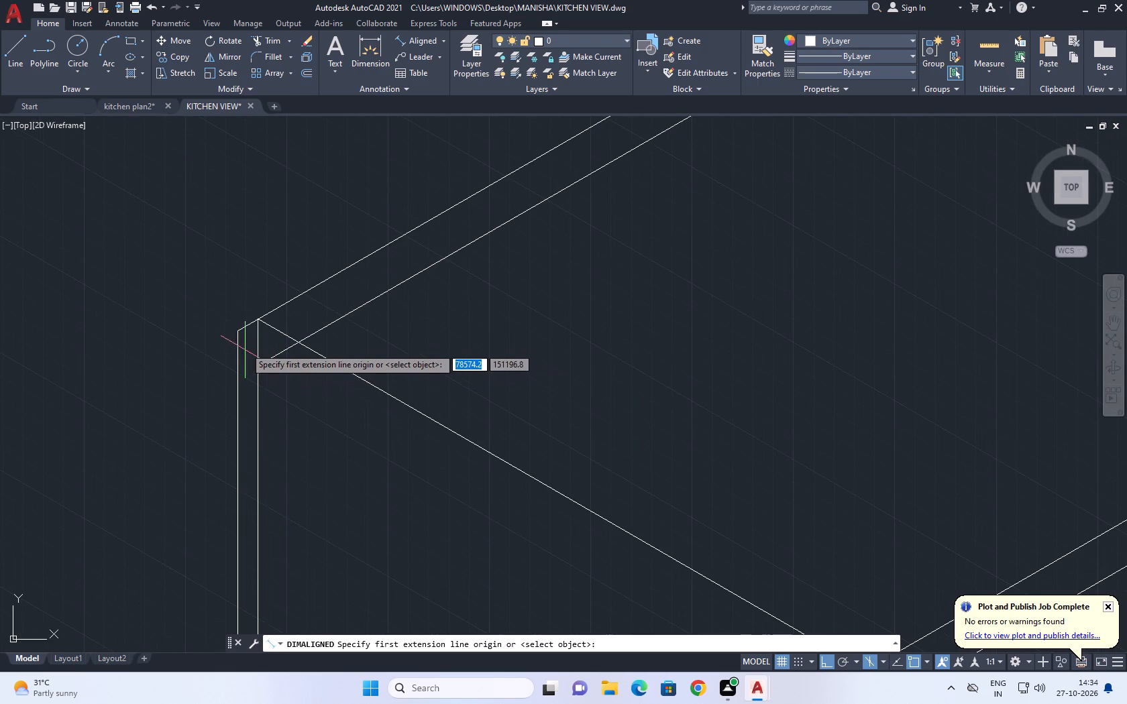
pyautogui.click(237, 337)
pyautogui.scroll(-4, 388, 282)
pyautogui.moveTo(462, 313); pyautogui.dragTo(352, 455, button='middle')
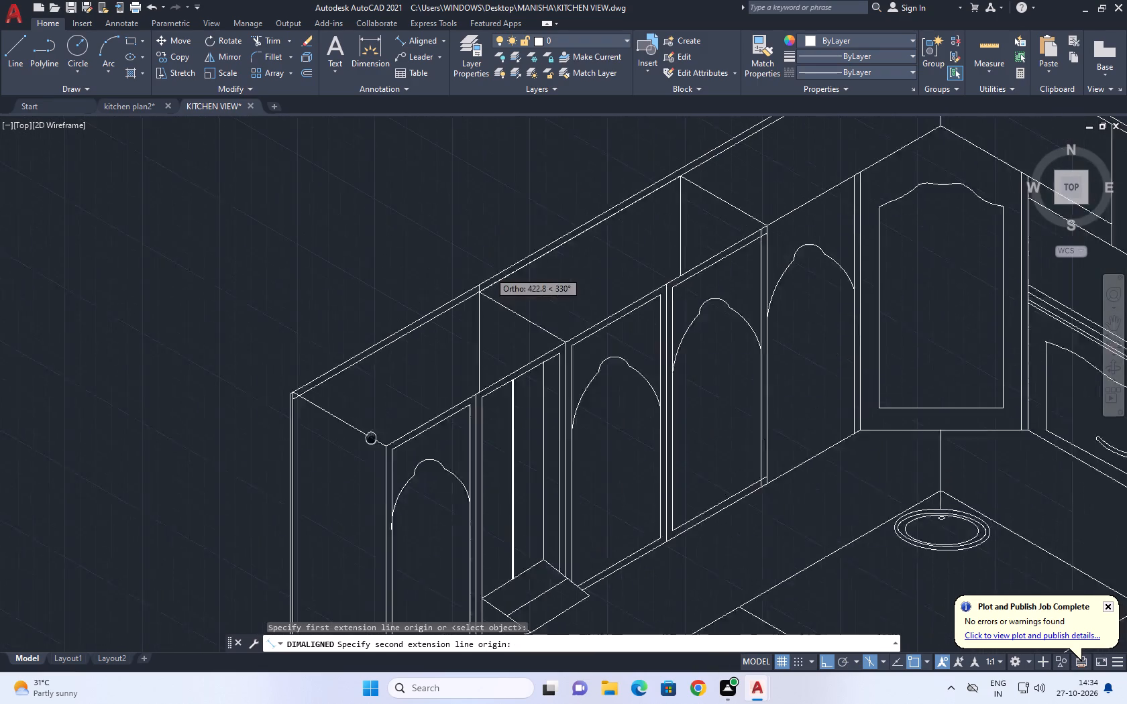
pyautogui.moveTo(352, 455); pyautogui.dragTo(345, 461, button='middle')
pyautogui.press('F5')
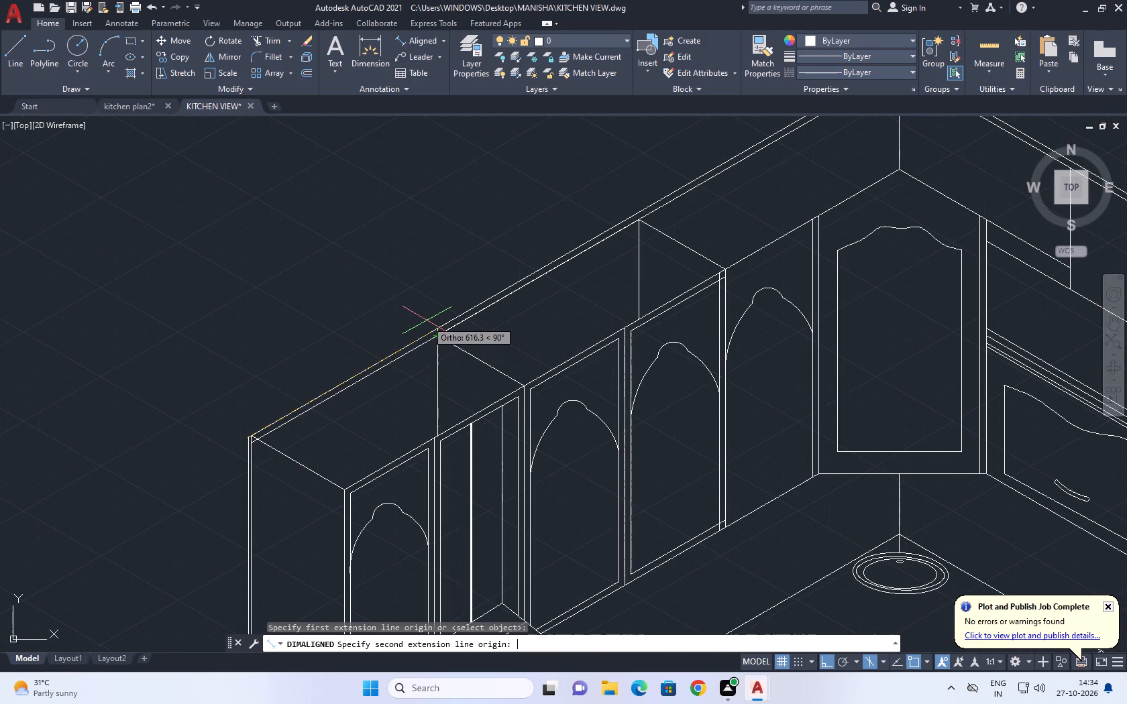
pyautogui.moveTo(619, 257); pyautogui.dragTo(296, 459, button='middle')
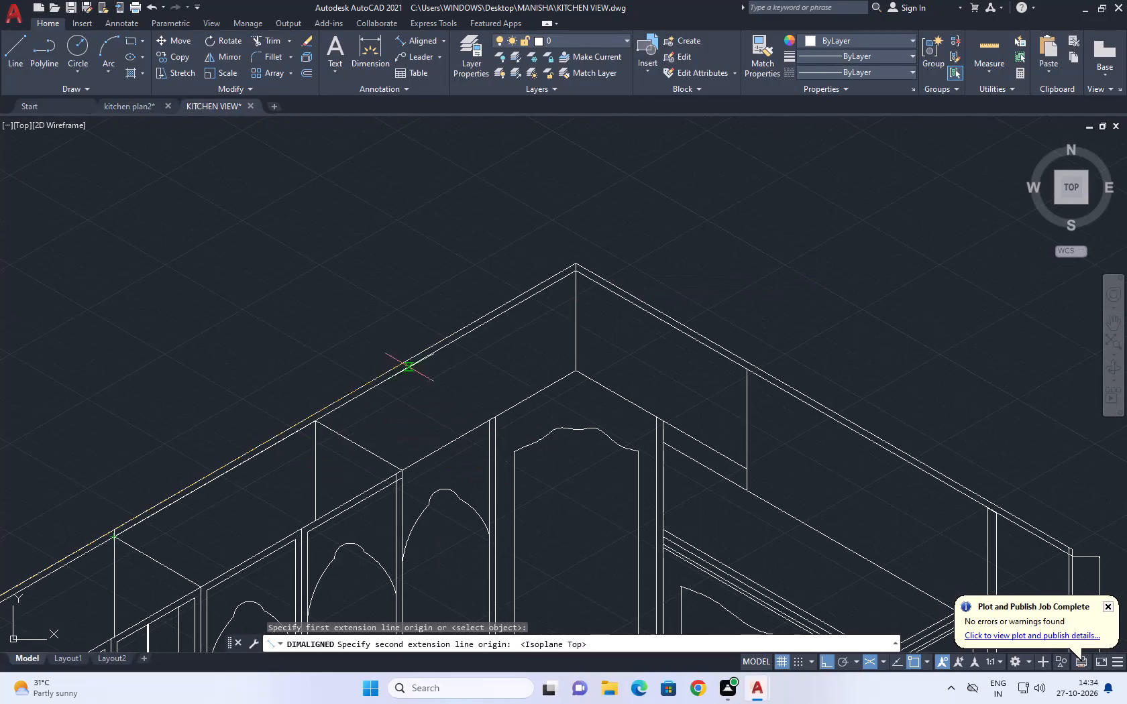
pyautogui.scroll(2, 559, 288)
pyautogui.click(594, 220)
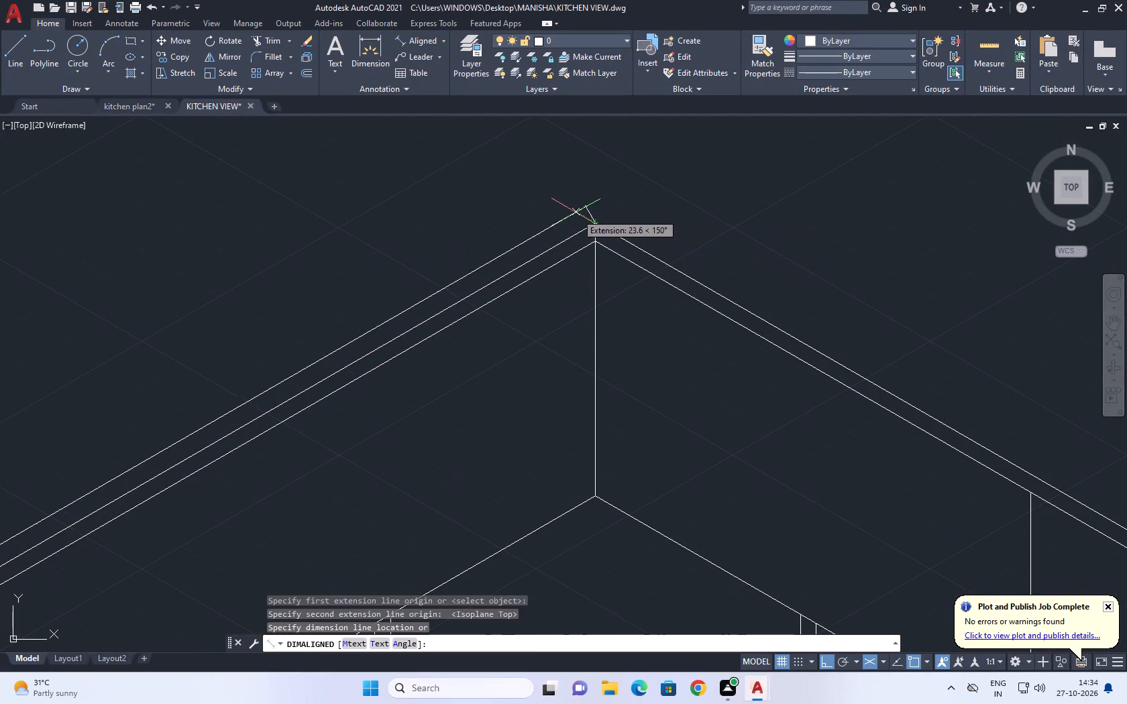
pyautogui.click(569, 208)
pyautogui.scroll(-3, 678, 236)
pyautogui.scroll(2, 441, 362)
pyautogui.moveTo(503, 299); pyautogui.dragTo(300, 352, button='middle')
# Add an aligned dimension along the outer top edge of the shelf-side wall, from the back corner to its free end.
pyautogui.moveTo(843, 391); pyautogui.dragTo(466, 485, button='middle')
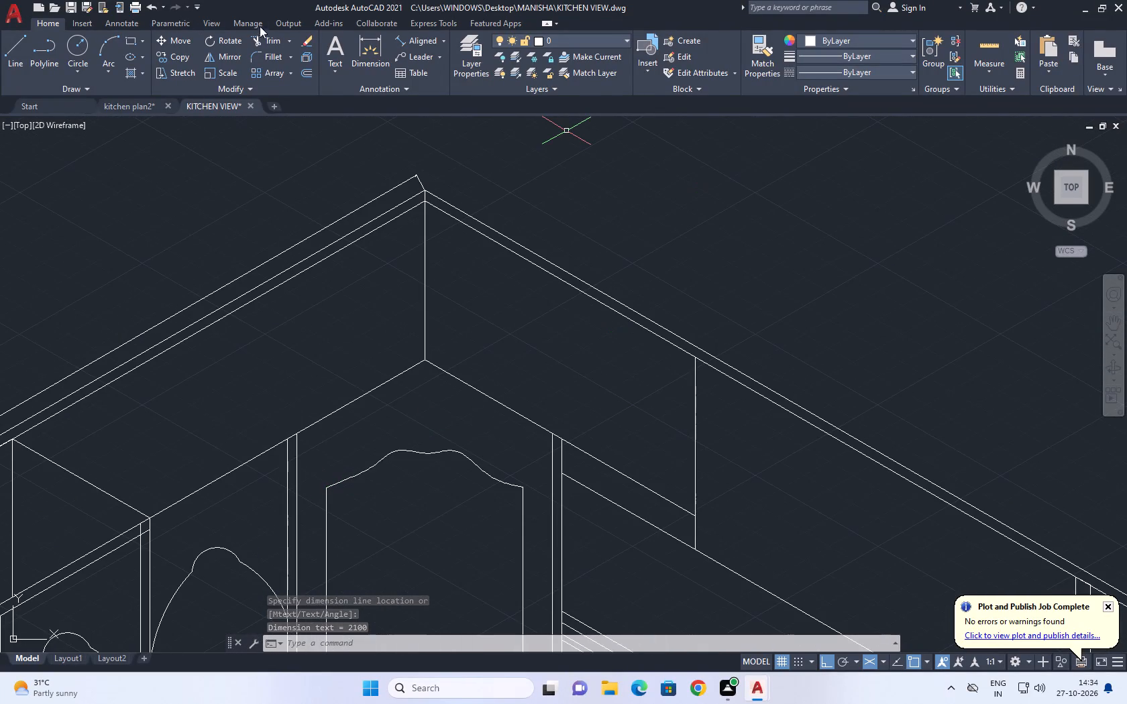
pyautogui.click(433, 34)
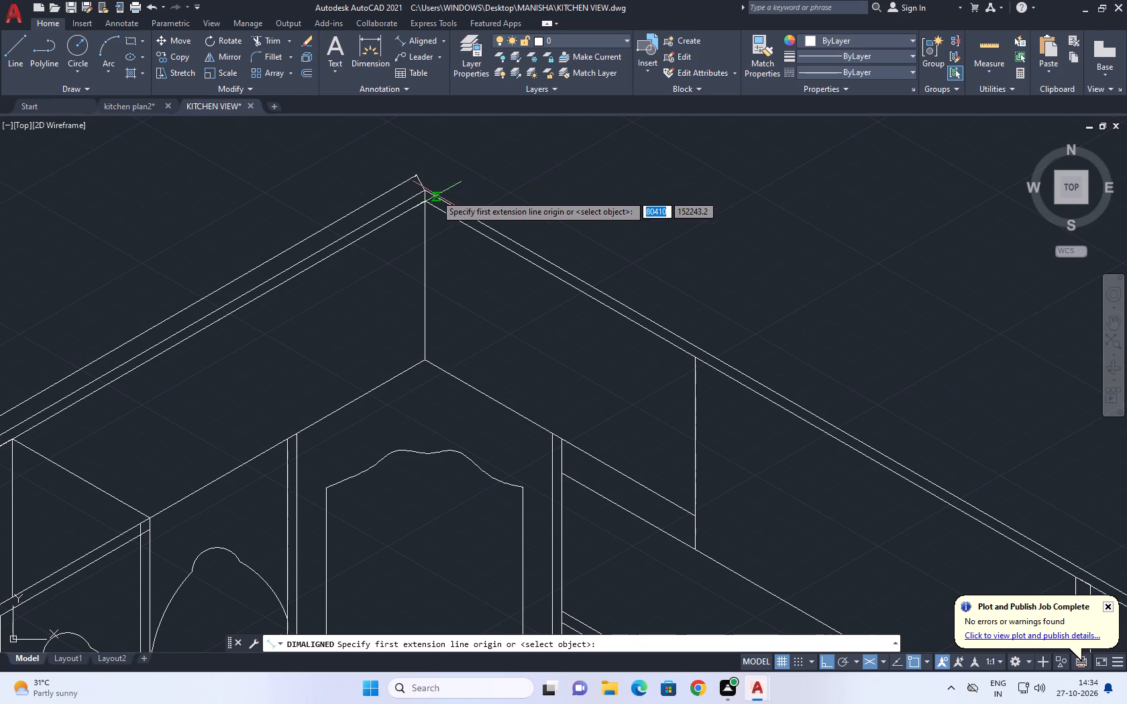
pyautogui.click(425, 191)
pyautogui.scroll(-4, 447, 186)
pyautogui.scroll(2, 582, 274)
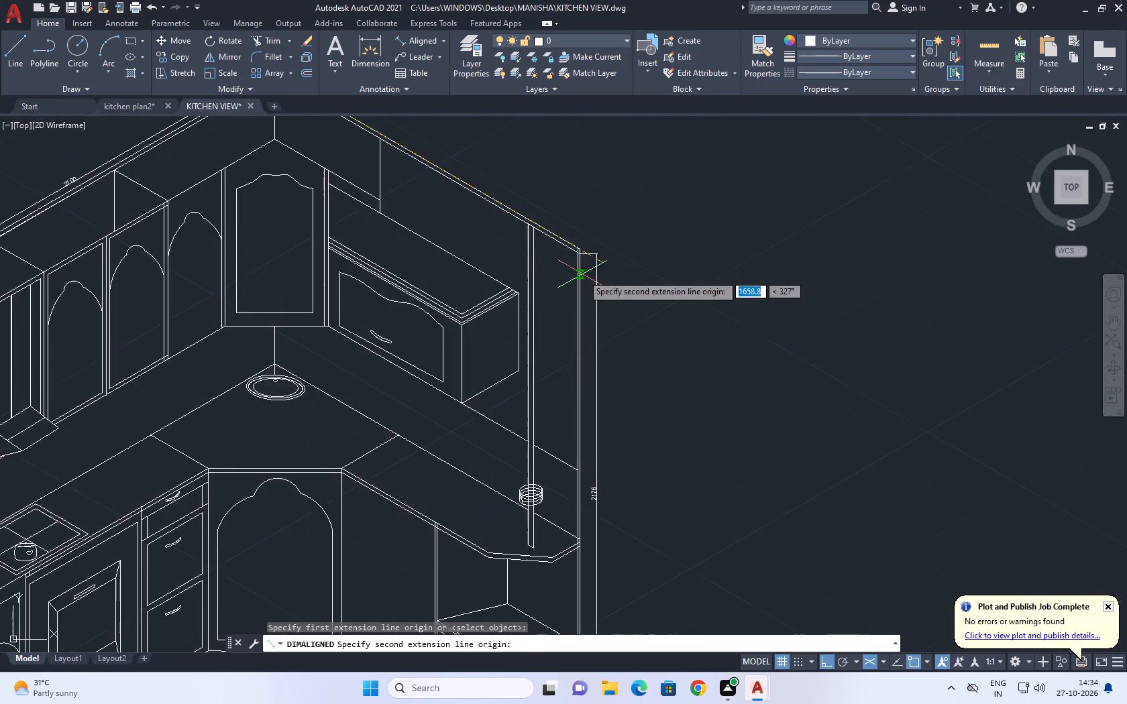
pyautogui.scroll(4, 577, 246)
pyautogui.click(598, 269)
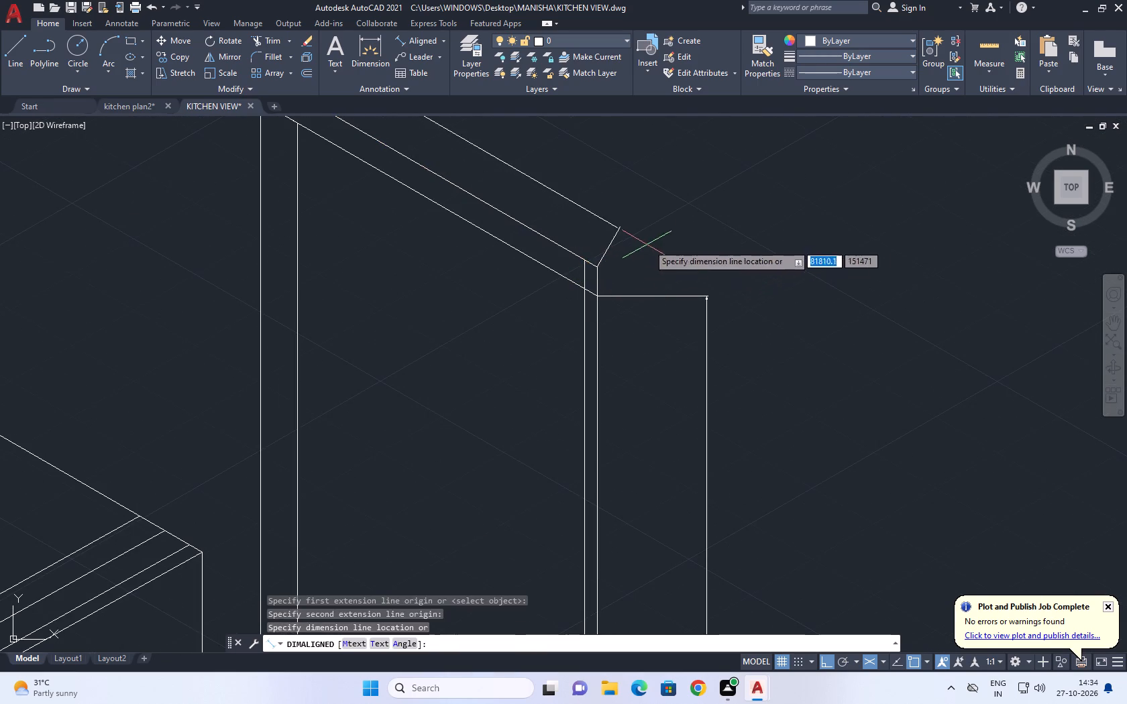
pyautogui.click(649, 243)
# Move the shelf-side wall's top dimension line and text farther out from the wall edge.
pyautogui.scroll(-3, 712, 244)
pyautogui.moveTo(736, 287); pyautogui.dragTo(726, 398, button='middle')
pyautogui.moveTo(589, 339); pyautogui.dragTo(604, 394, button='middle')
pyautogui.scroll(2, 461, 264)
pyautogui.click(469, 251)
pyautogui.click(449, 284)
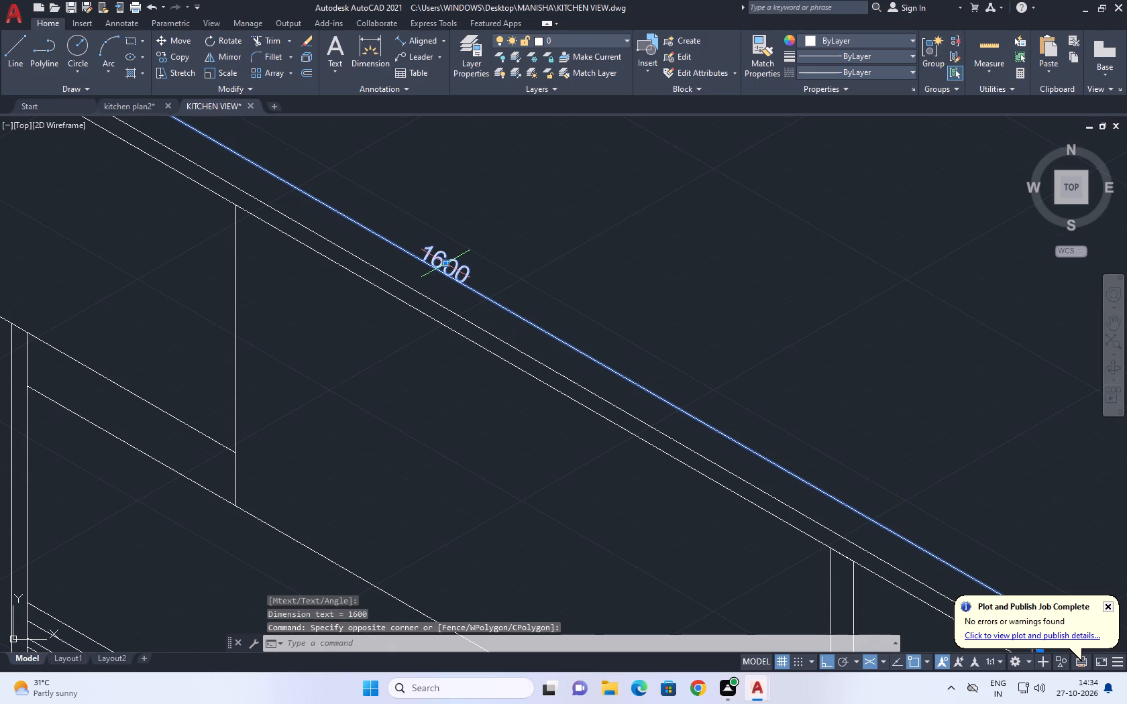
pyautogui.click(447, 261)
pyautogui.click(508, 232)
# Move the hob-side wall's top dimension line and text farther out from the wall edge.
pyautogui.scroll(-4, 563, 251)
pyautogui.moveTo(793, 456); pyautogui.dragTo(639, 183, button='middle')
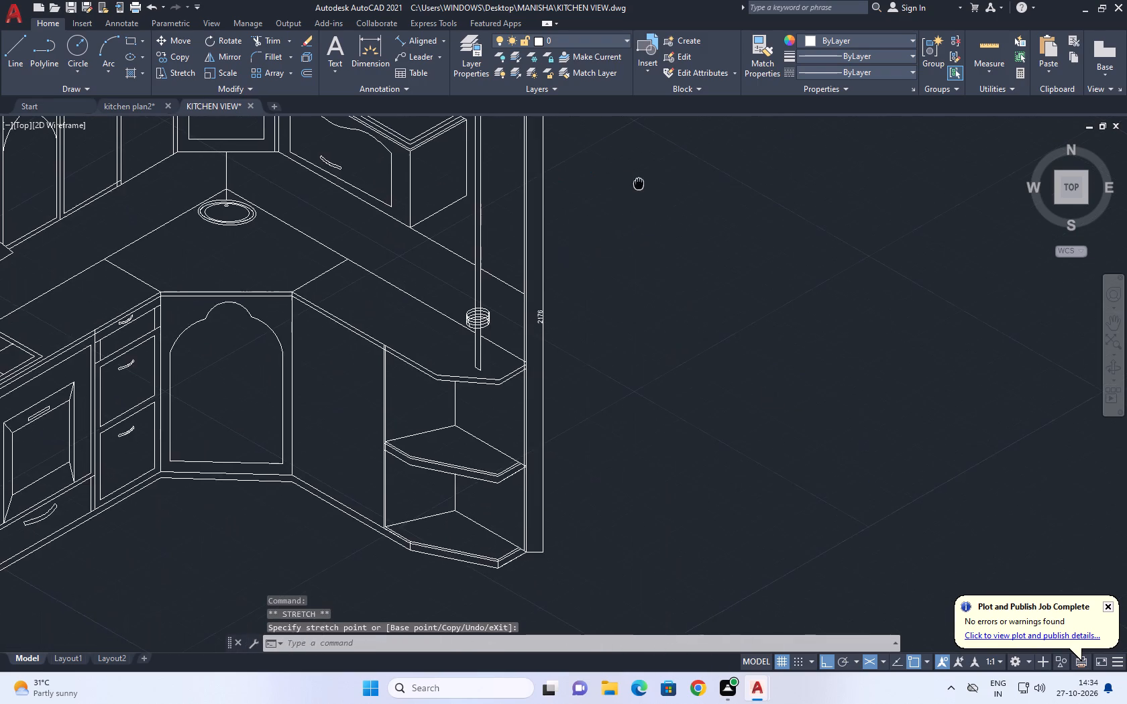
pyautogui.moveTo(582, 297); pyautogui.dragTo(747, 493, button='middle')
pyautogui.scroll(-3, 687, 380)
pyautogui.scroll(4, 551, 327)
pyautogui.scroll(1, 648, 365)
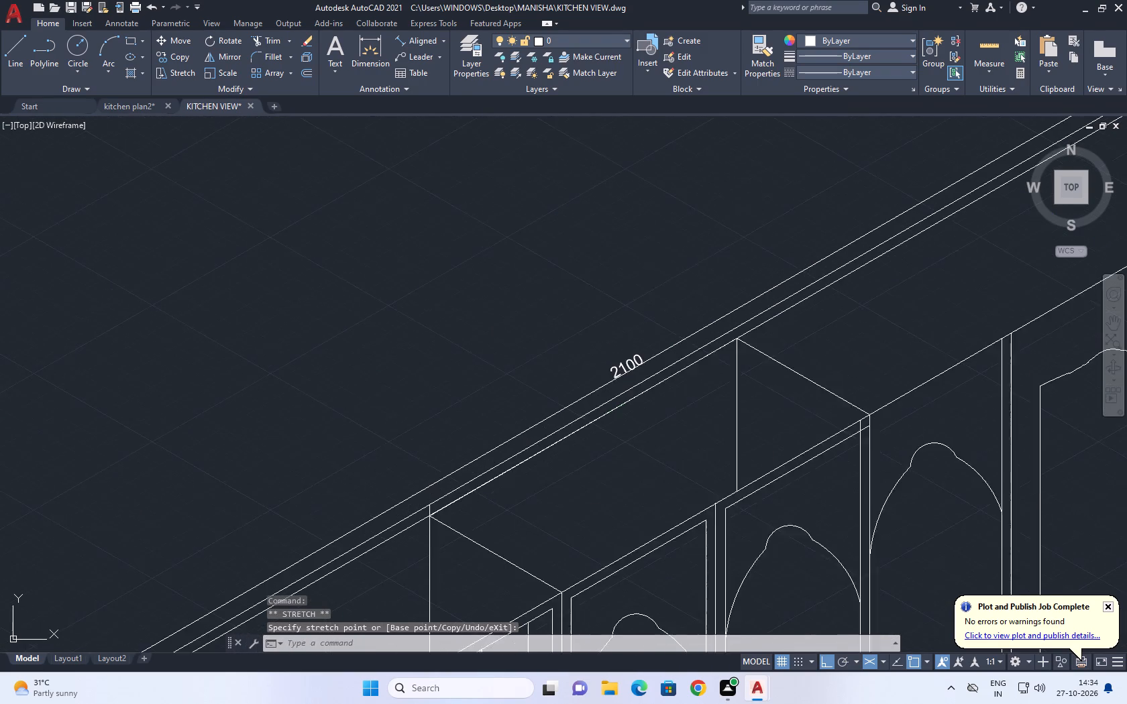
pyautogui.scroll(1, 648, 365)
pyautogui.click(647, 366)
pyautogui.click(606, 339)
pyautogui.click(610, 367)
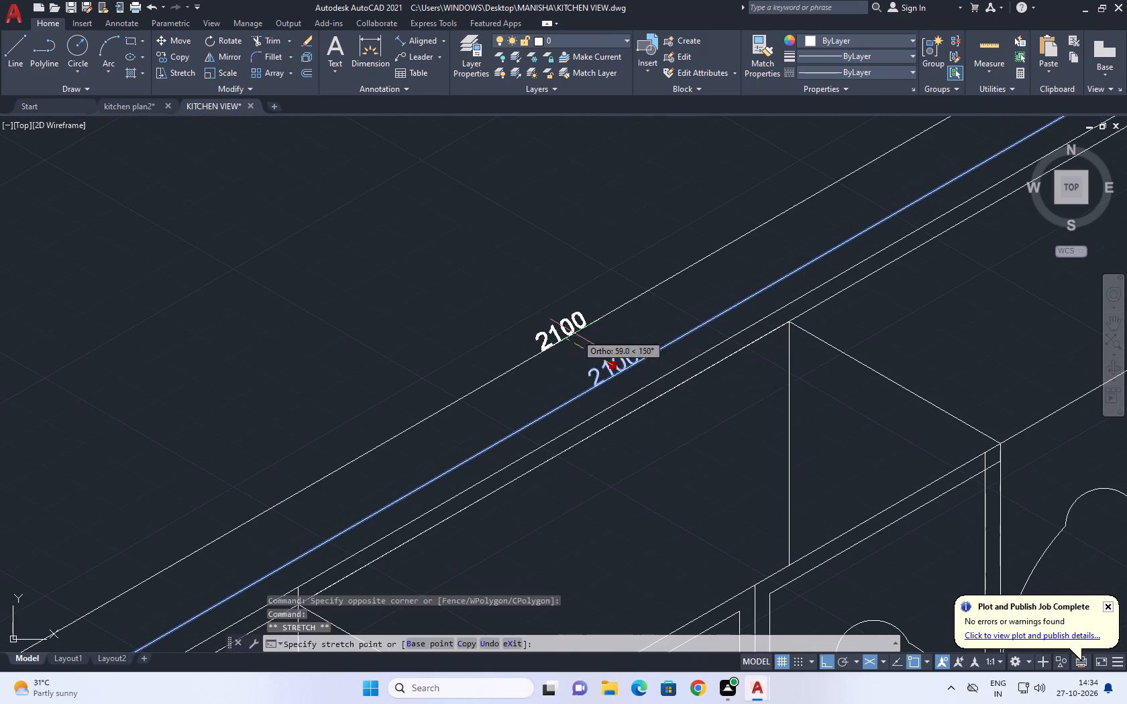
pyautogui.click(573, 332)
# Examine the spacing of the two top wall dimensions and their meeting at the back corner, and clear the selection.
pyautogui.scroll(-6, 529, 313)
pyautogui.moveTo(554, 328); pyautogui.dragTo(495, 345, button='middle')
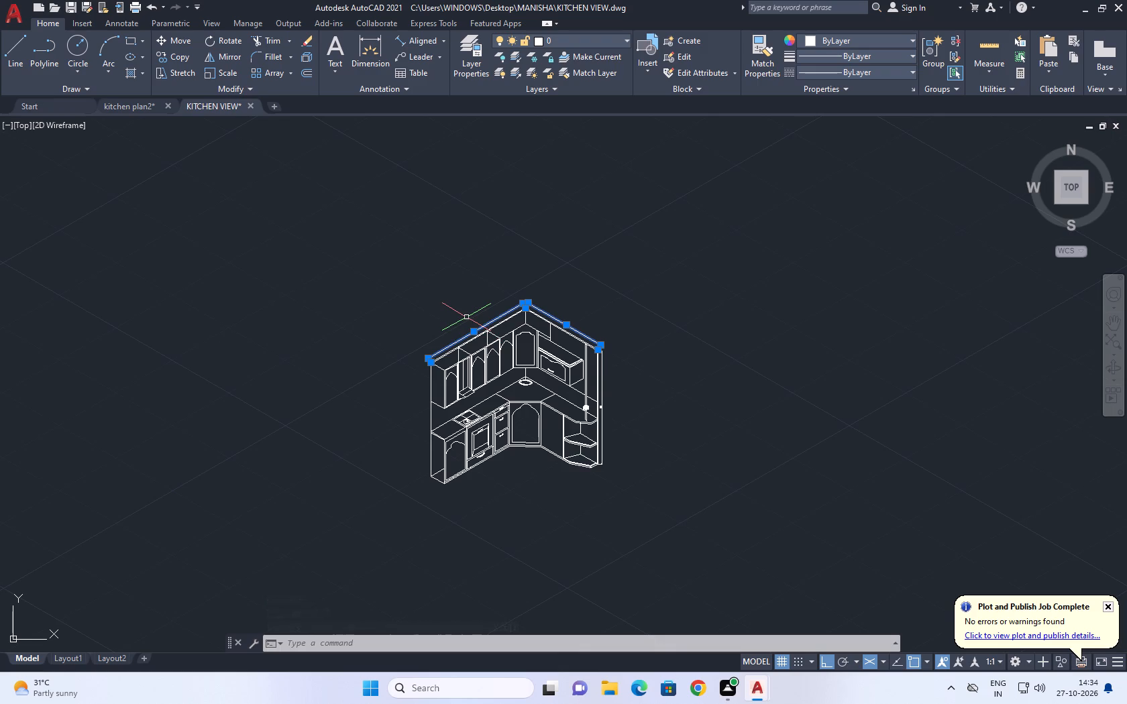
pyautogui.scroll(3, 566, 343)
pyautogui.moveTo(710, 355); pyautogui.dragTo(557, 235, button='middle')
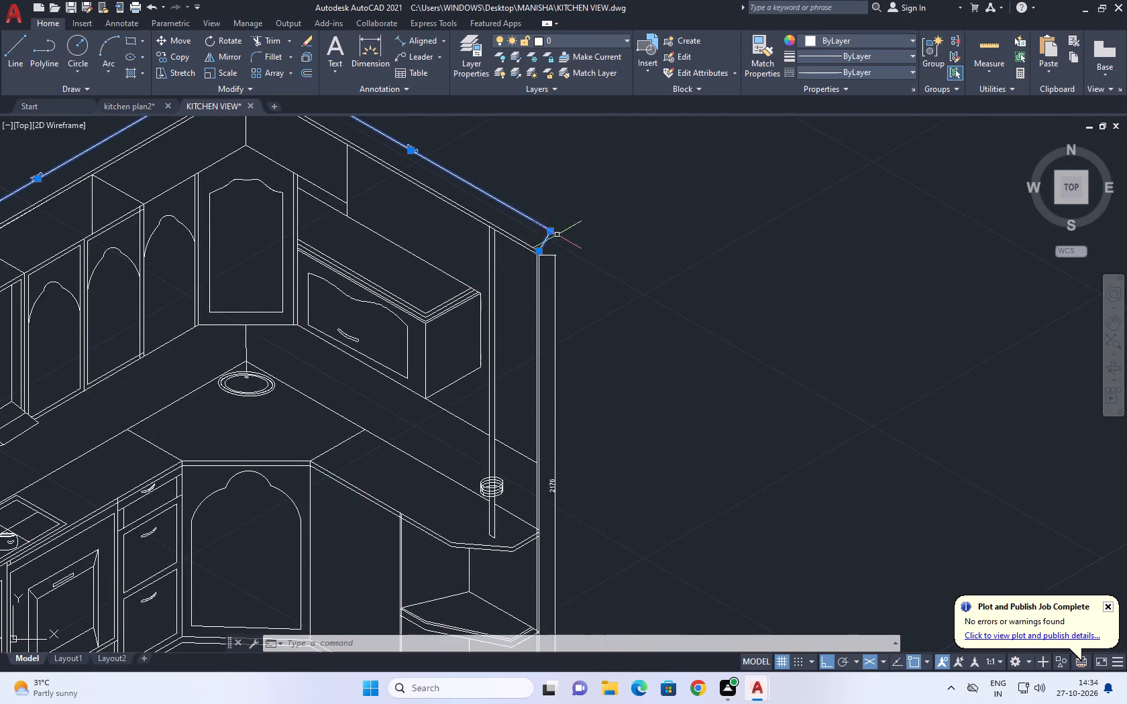
pyautogui.moveTo(463, 264); pyautogui.dragTo(523, 329, button='middle')
pyautogui.scroll(-3, 535, 322)
pyautogui.moveTo(535, 335); pyautogui.dragTo(595, 376, button='middle')
pyautogui.scroll(-1, 555, 382)
pyautogui.scroll(2, 588, 312)
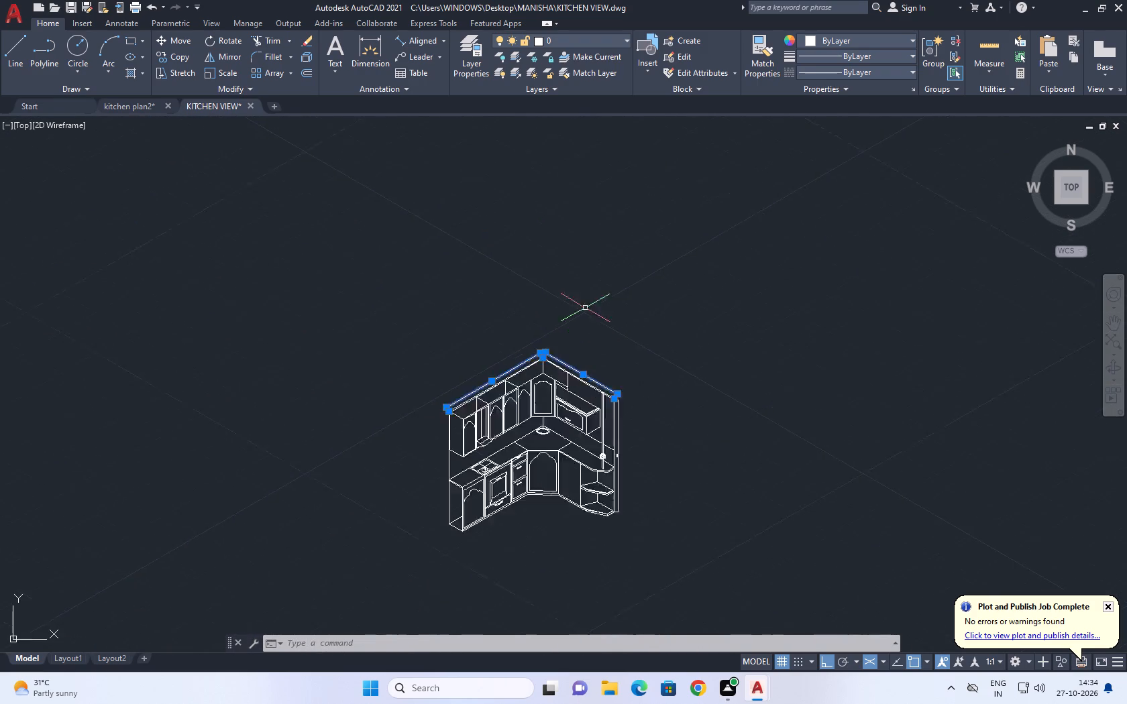
pyautogui.scroll(1, 582, 304)
pyautogui.moveTo(627, 402); pyautogui.dragTo(515, 239, button='middle')
pyautogui.scroll(4, 373, 275)
pyautogui.rightClick(586, 235)
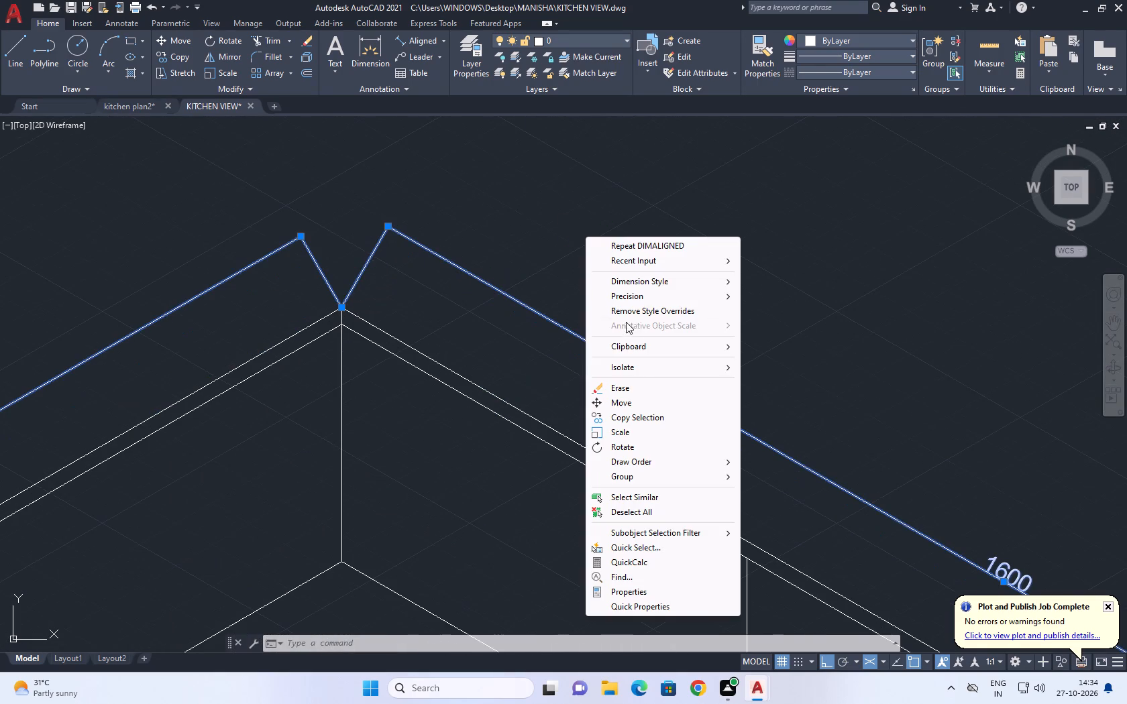
pyautogui.click(649, 515)
# Move the vertical wall height dimension slightly farther out from the shelf-side wall and clear the selection.
pyautogui.scroll(-3, 604, 443)
pyautogui.scroll(1, 669, 455)
pyautogui.moveTo(669, 455); pyautogui.dragTo(598, 278, button='middle')
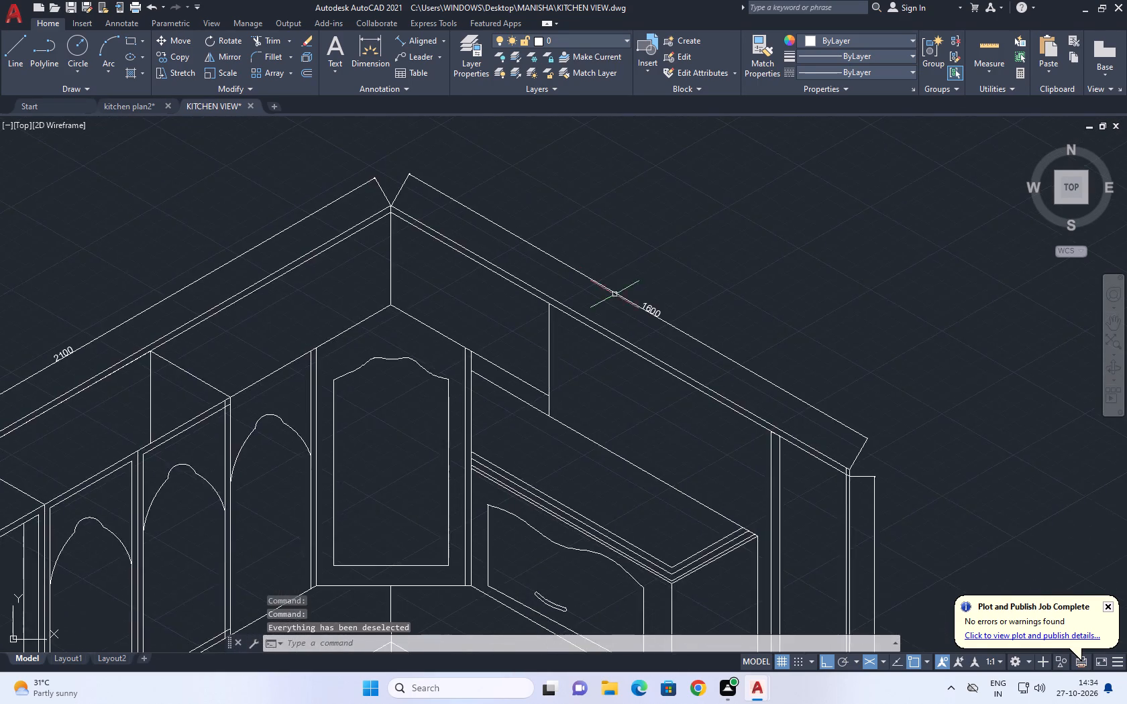
pyautogui.scroll(-2, 637, 350)
pyautogui.moveTo(721, 404); pyautogui.dragTo(653, 282, button='middle')
pyautogui.scroll(5, 661, 463)
pyautogui.moveTo(643, 338); pyautogui.dragTo(624, 335)
pyautogui.moveTo(557, 310); pyautogui.dragTo(552, 301)
pyautogui.moveTo(568, 327); pyautogui.dragTo(556, 318)
pyautogui.click(503, 271)
pyautogui.click(541, 292)
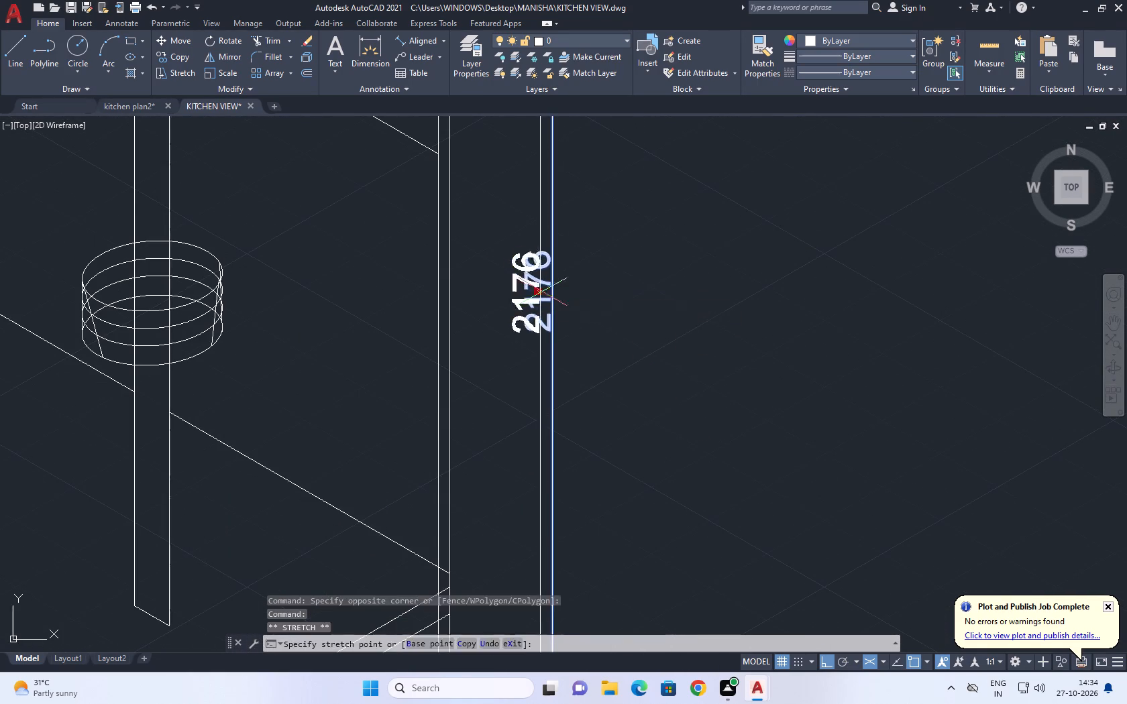
pyautogui.moveTo(602, 292); pyautogui.dragTo(623, 296)
pyautogui.scroll(-5, 690, 292)
pyautogui.moveTo(706, 333); pyautogui.dragTo(649, 320, button='middle')
pyautogui.scroll(1, 680, 325)
pyautogui.rightClick(739, 300)
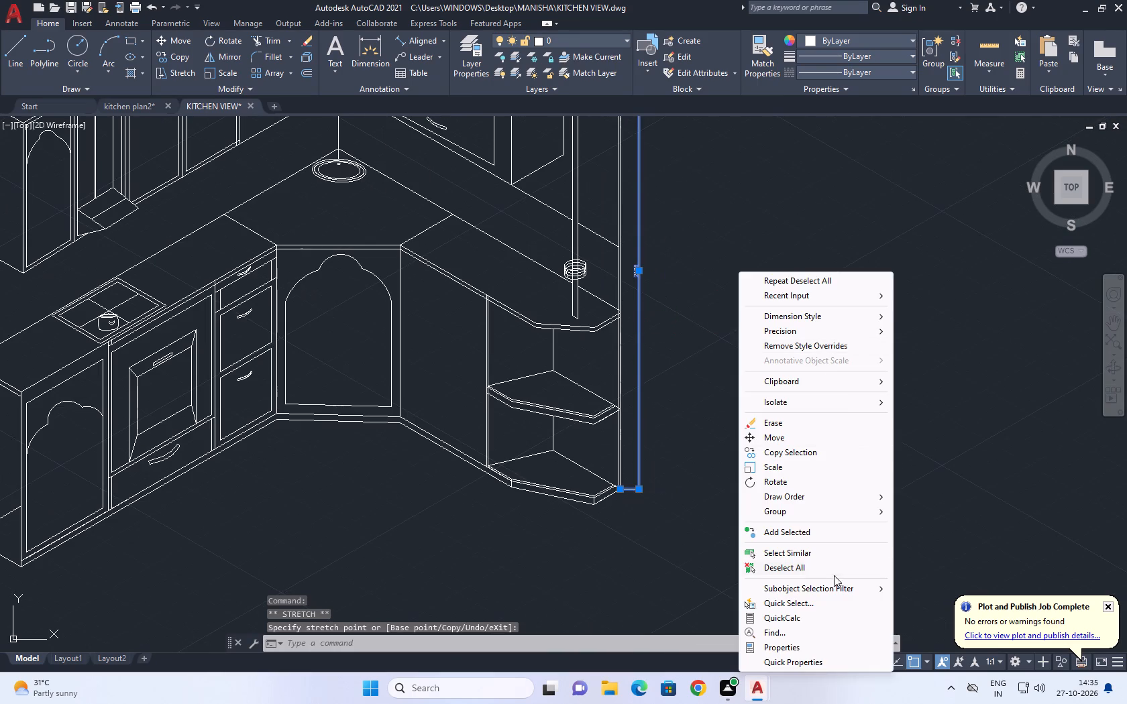
pyautogui.click(816, 573)
# Examine the open corner shelves and the complete kitchen view with its wall dimensions.
pyautogui.moveTo(449, 313); pyautogui.dragTo(465, 337, button='middle')
pyautogui.scroll(3, 617, 378)
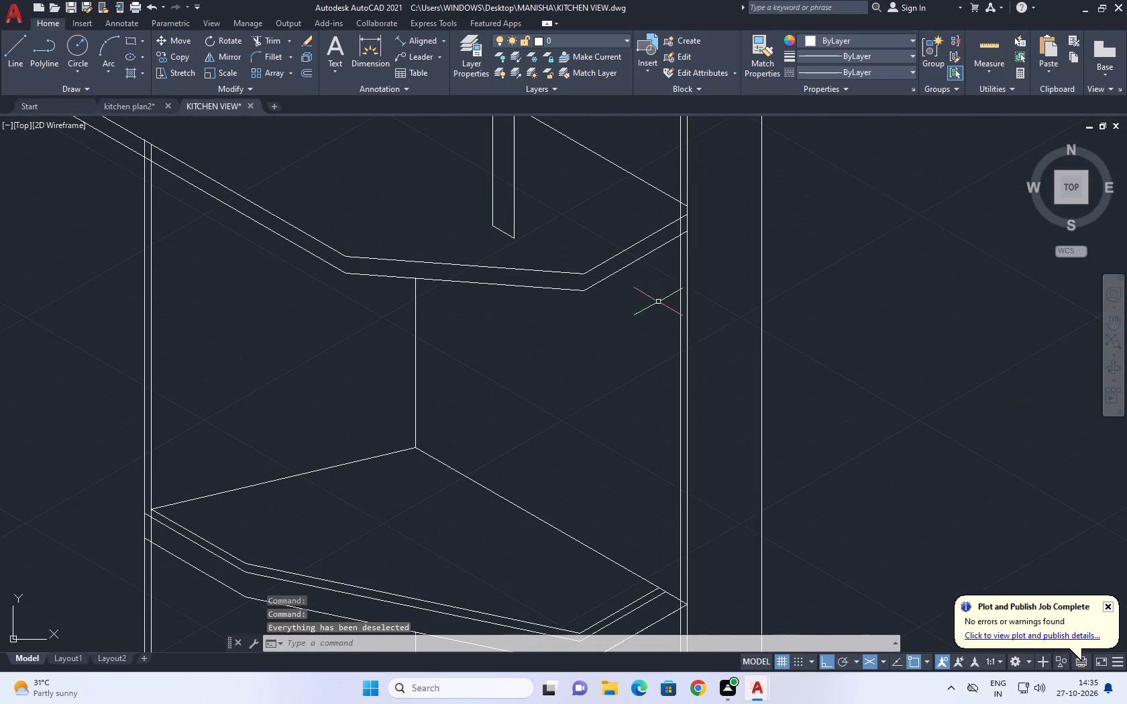
pyautogui.moveTo(676, 288); pyautogui.dragTo(639, 361, button='middle')
pyautogui.moveTo(659, 291); pyautogui.dragTo(635, 375, button='middle')
pyautogui.scroll(-3, 635, 375)
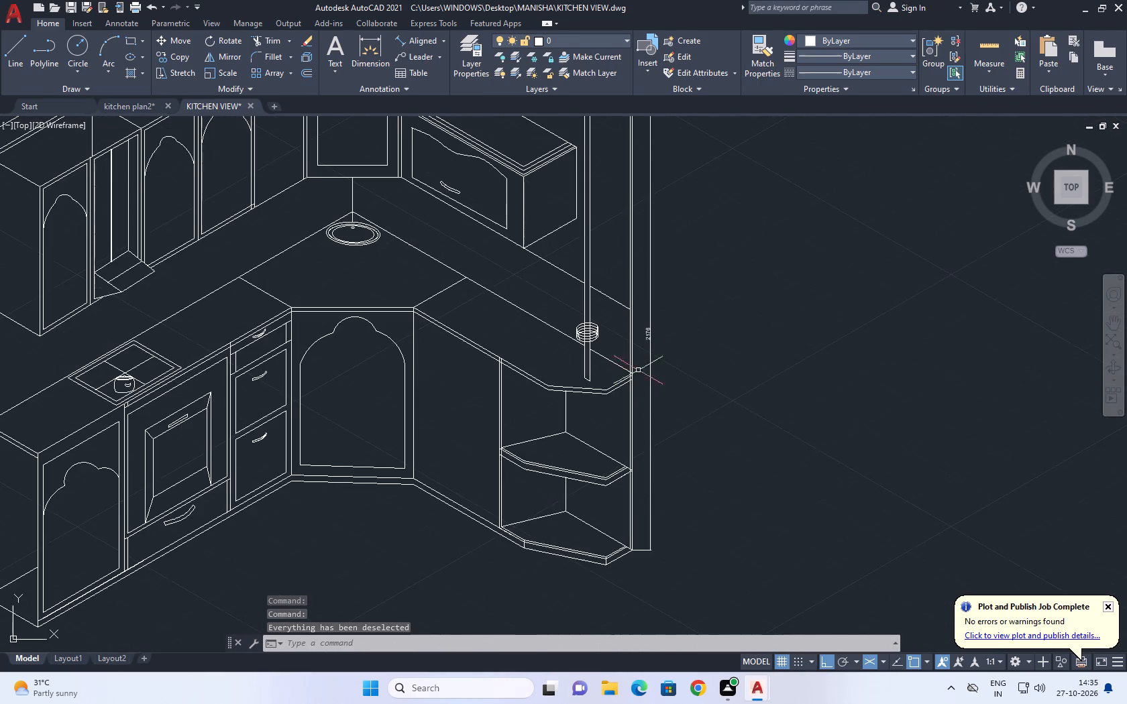
pyautogui.moveTo(599, 331); pyautogui.dragTo(633, 418, button='middle')
pyautogui.scroll(-1, 638, 420)
pyautogui.moveTo(575, 237); pyautogui.dragTo(584, 275, button='middle')
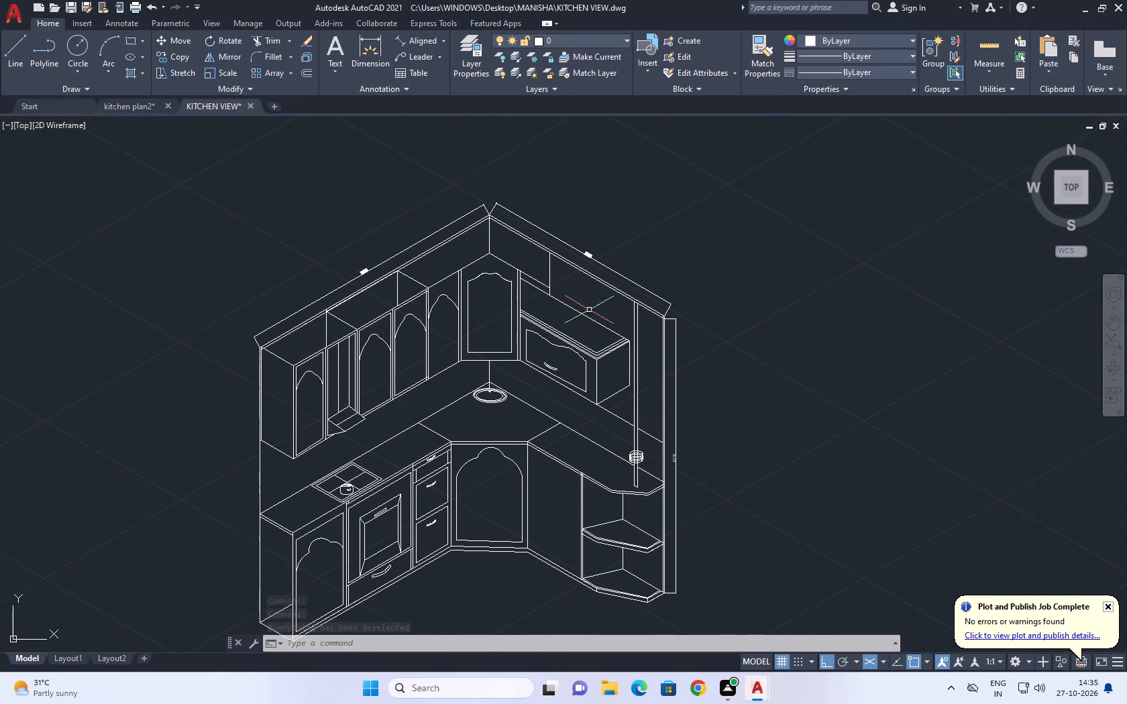
pyautogui.moveTo(263, 295); pyautogui.dragTo(383, 316, button='middle')
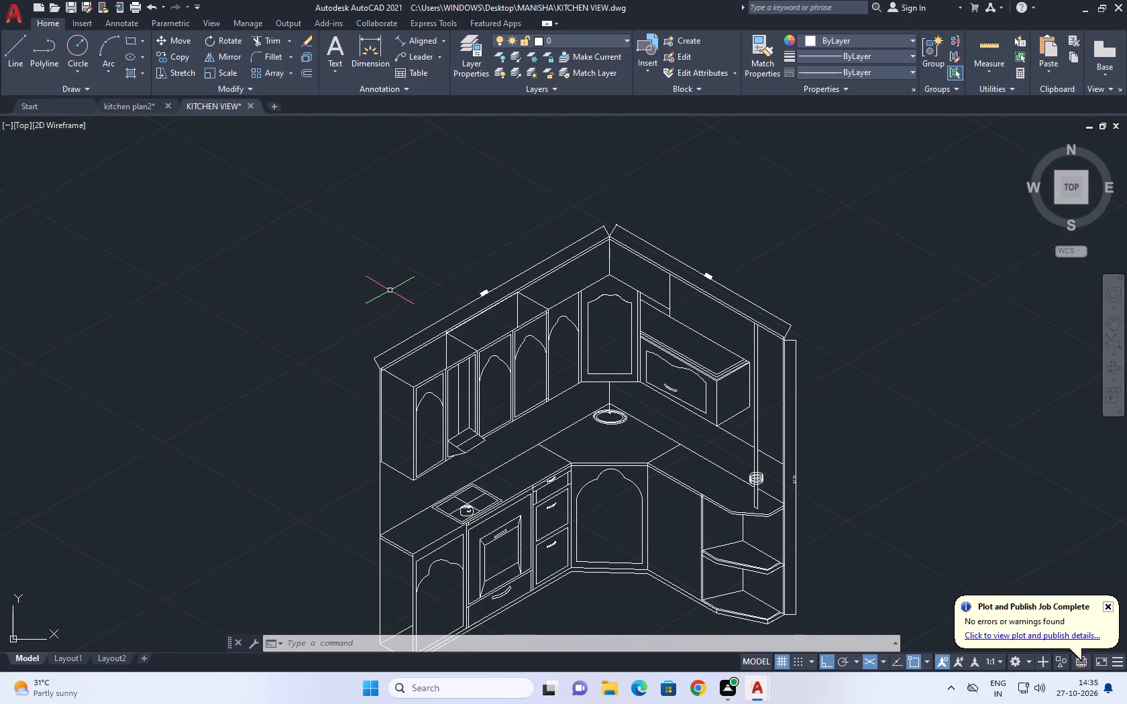
# Reshape the oven-side arc on the hob-side end base cabinet door, stretching its end down the door frame and adjusting its midpoint.
pyautogui.moveTo(532, 411); pyautogui.dragTo(536, 186, button='middle')
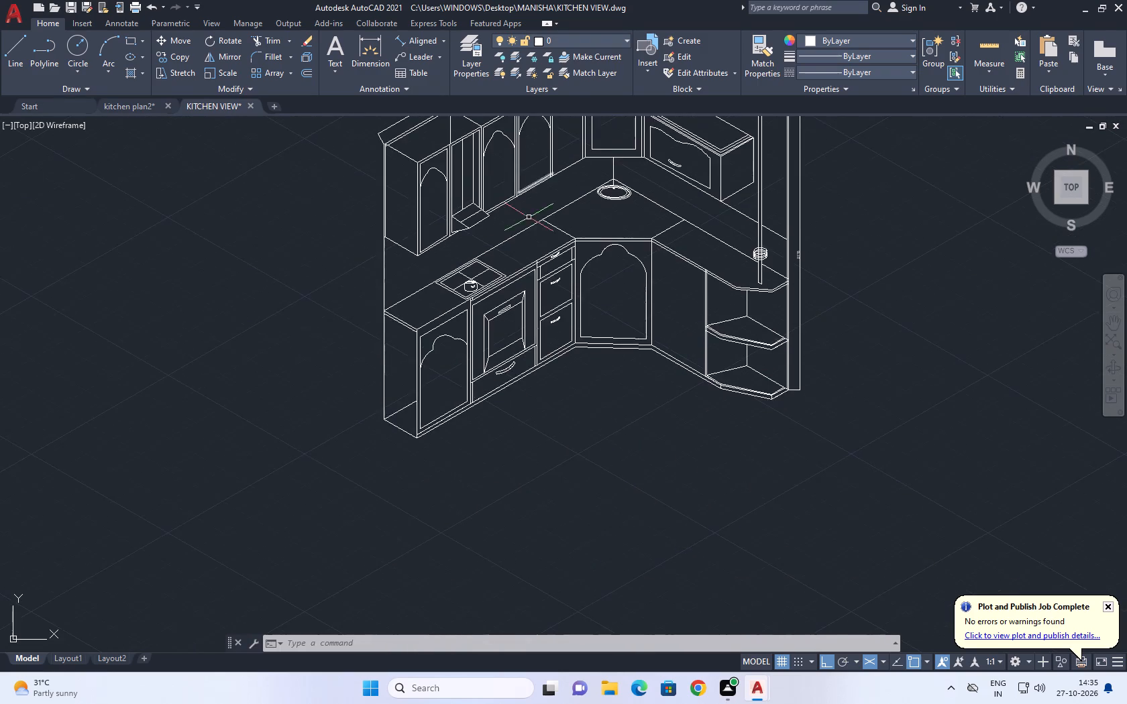
pyautogui.scroll(4, 463, 357)
pyautogui.moveTo(550, 359); pyautogui.dragTo(547, 304, button='middle')
pyautogui.click(566, 294)
pyautogui.moveTo(556, 312); pyautogui.dragTo(553, 320)
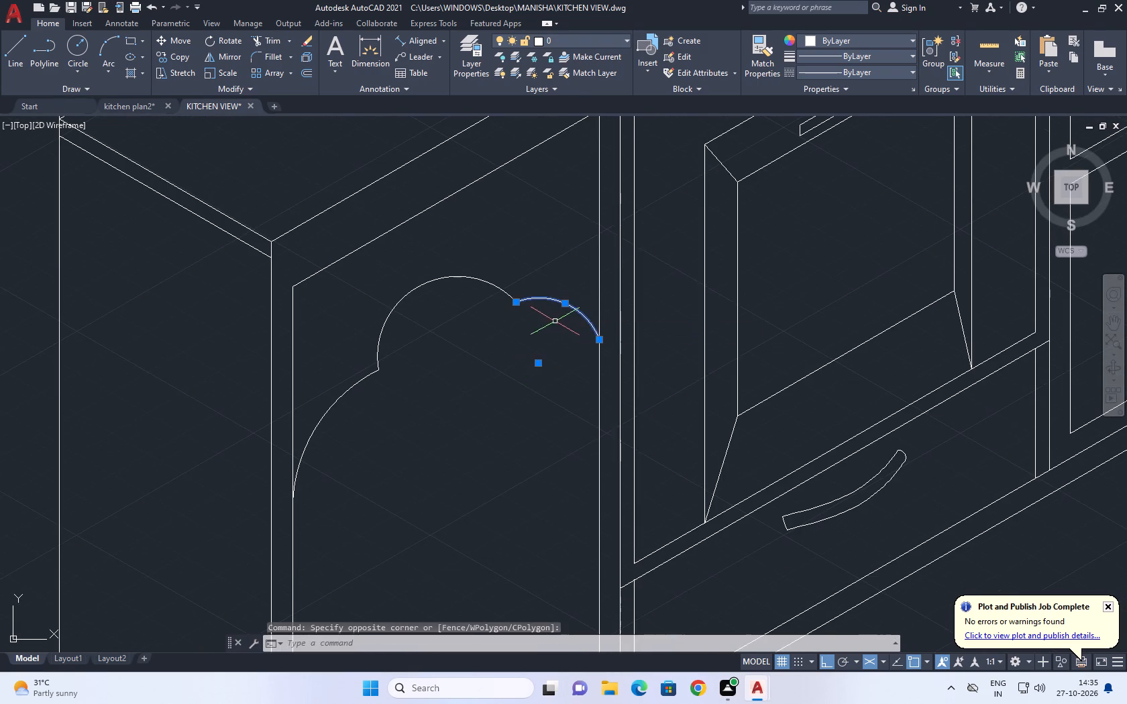
pyautogui.click(597, 339)
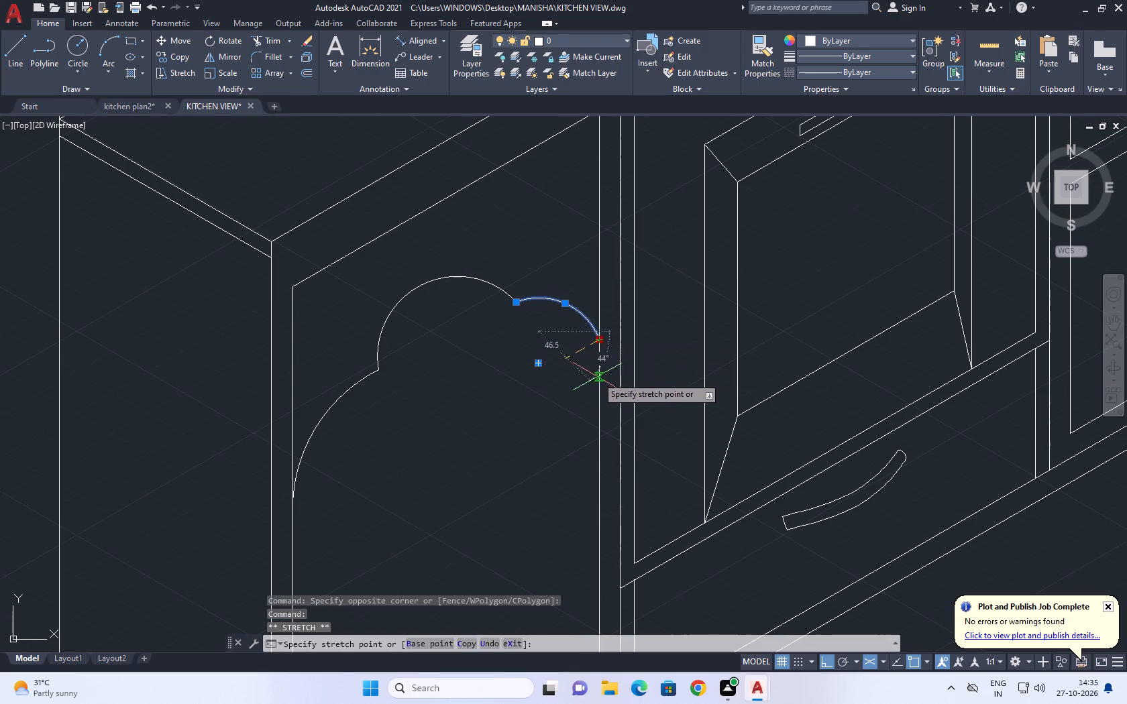
pyautogui.click(602, 404)
pyautogui.click(595, 328)
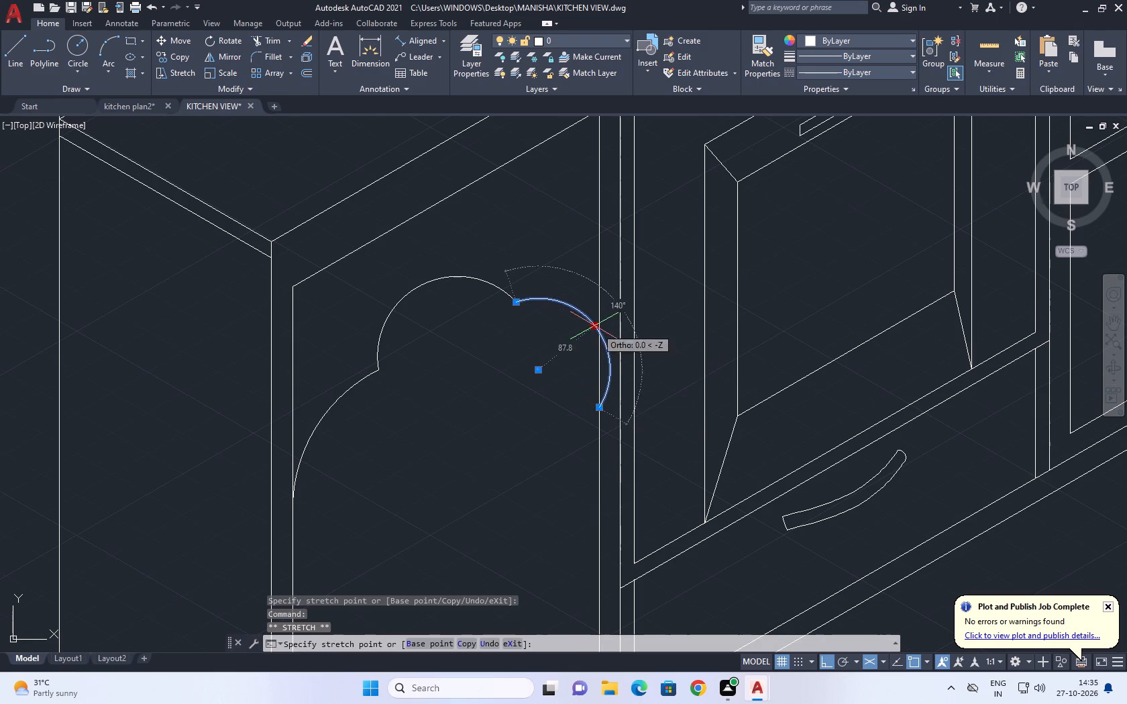
pyautogui.click(589, 343)
# Stretch the junction of the centre and outer-side arcs outward on the hob-side end base cabinet door, and flatten the oven-side arc at its midpoint.
pyautogui.scroll(1, 454, 288)
pyautogui.click(459, 280)
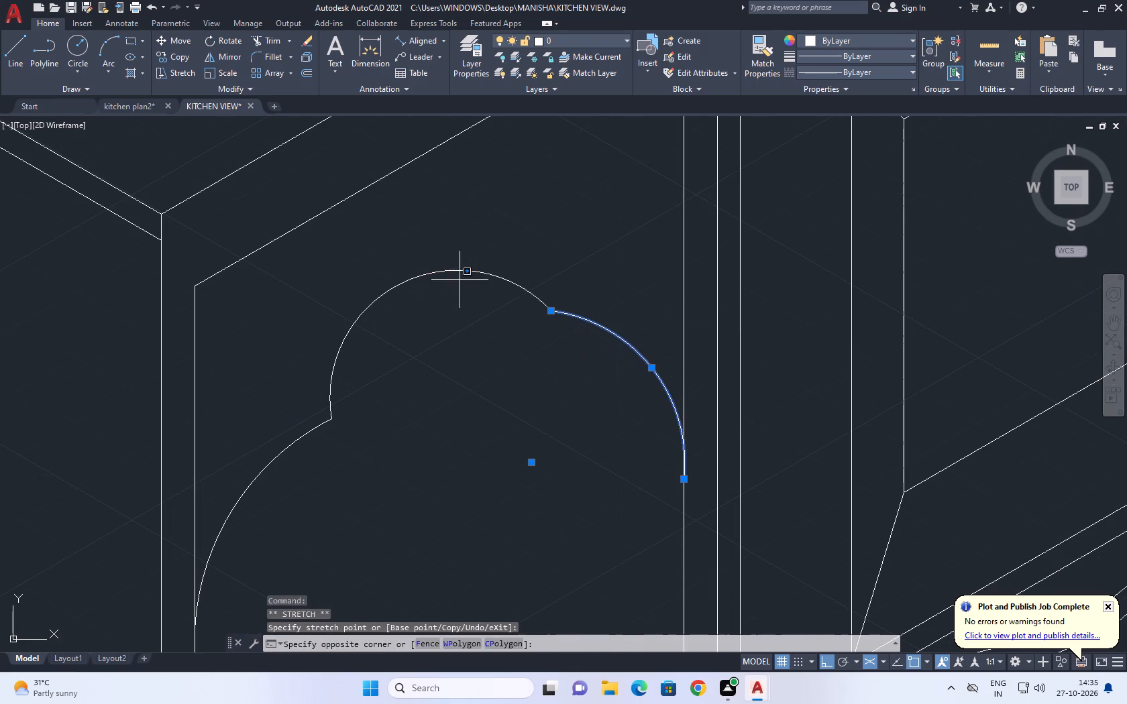
pyautogui.click(435, 253)
pyautogui.moveTo(346, 436); pyautogui.dragTo(323, 419)
pyautogui.click(284, 390)
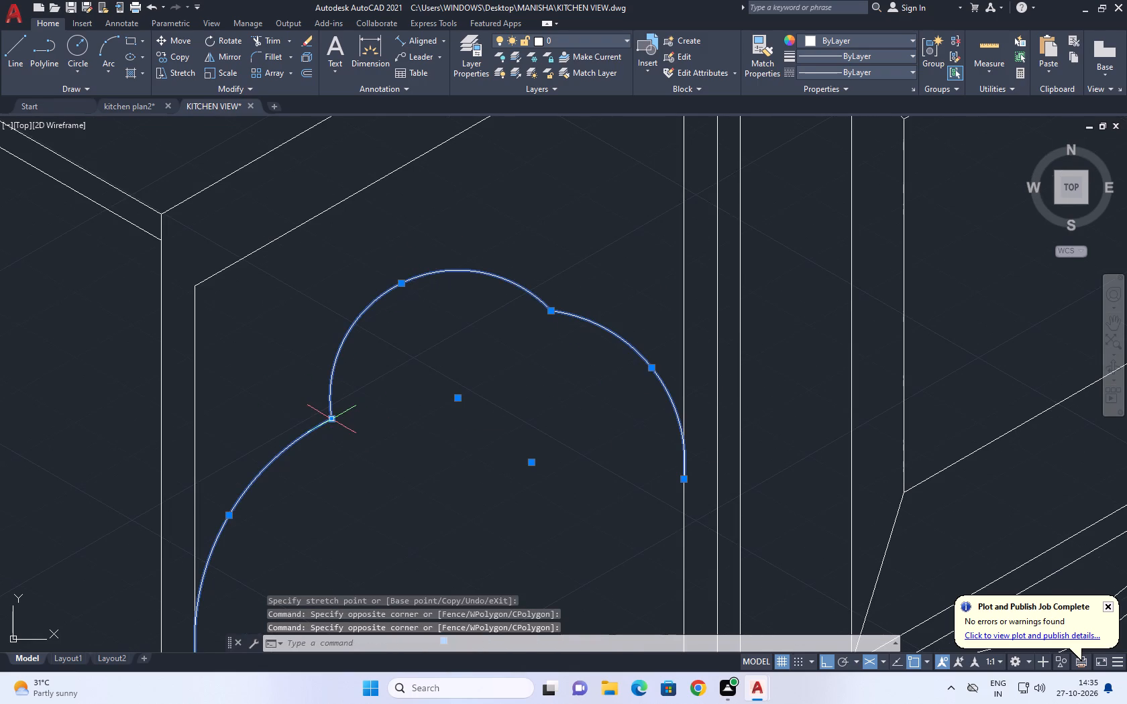
pyautogui.click(334, 419)
pyautogui.click(325, 407)
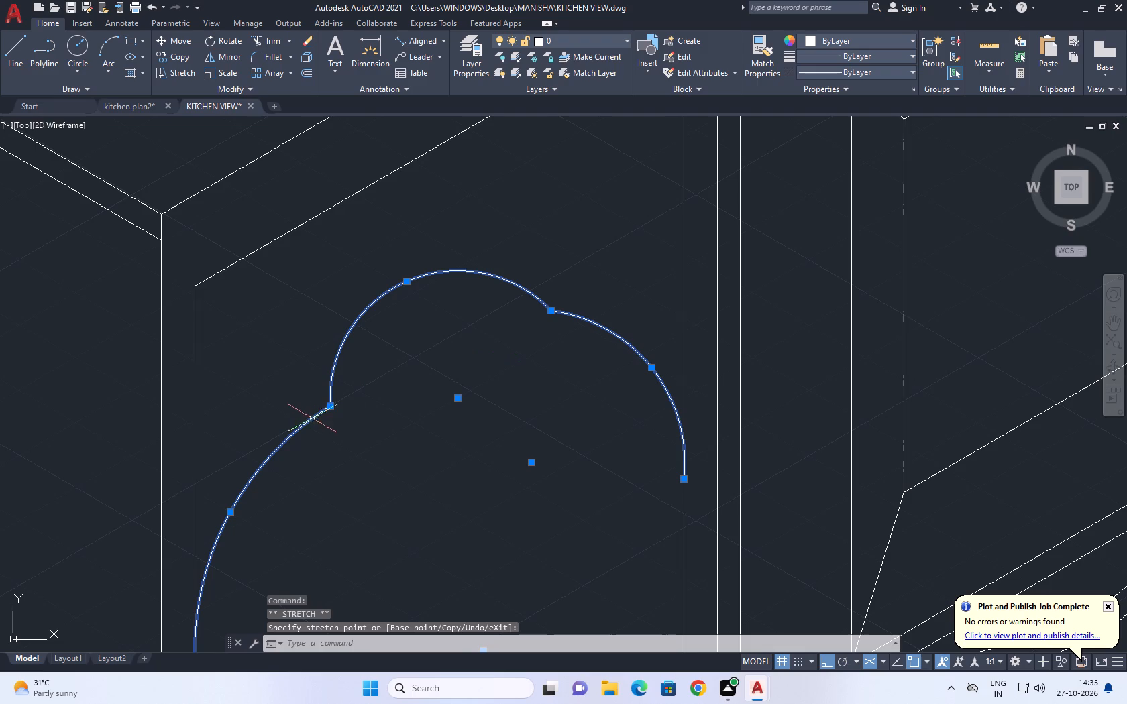
pyautogui.click(330, 408)
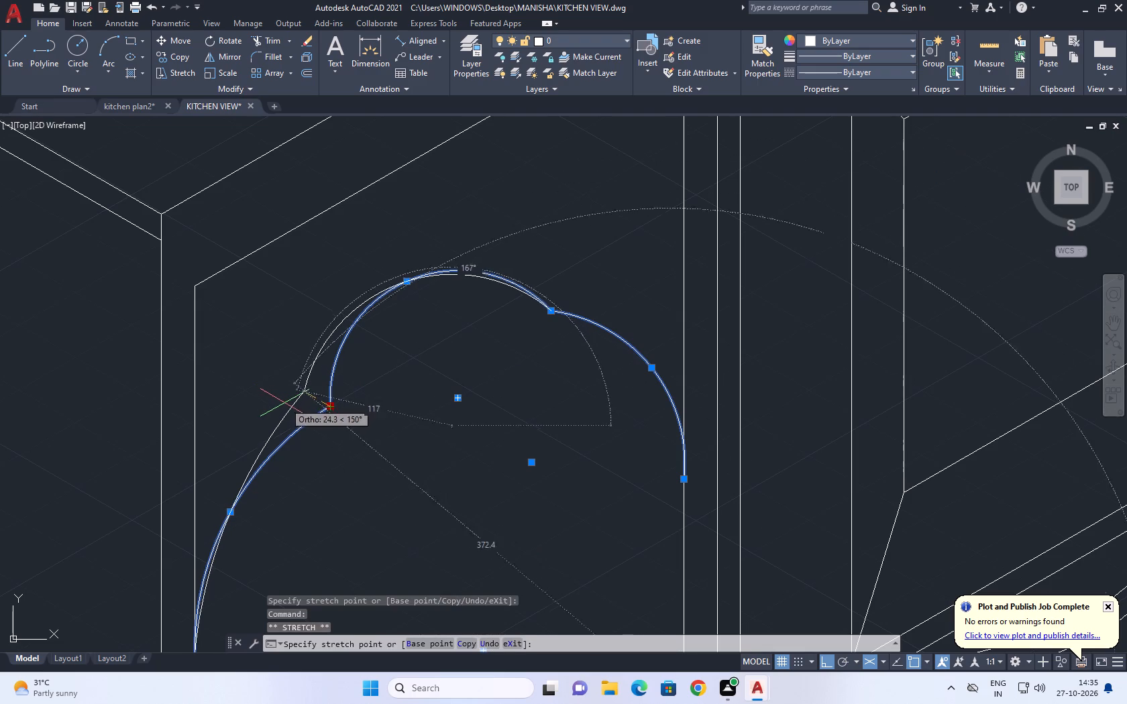
pyautogui.click(286, 404)
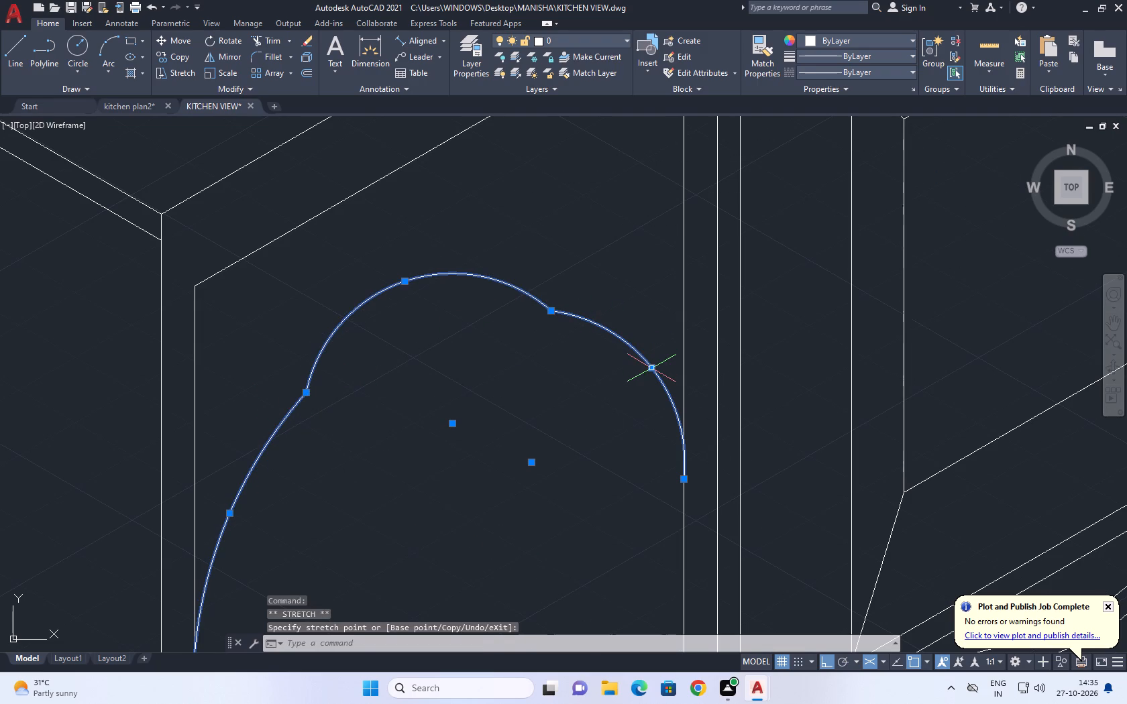
pyautogui.click(654, 370)
pyautogui.click(649, 383)
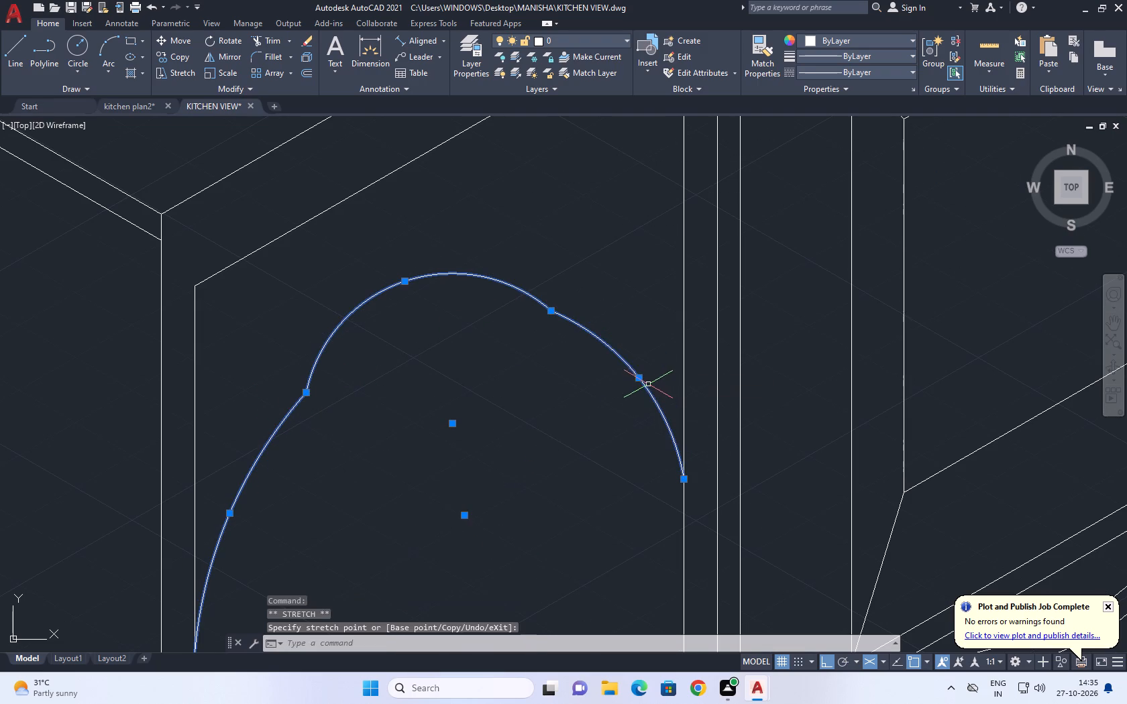
pyautogui.press('Escape')
# Stretch both ends of the door's centre arc inward together with the adjoining side arcs to form notched corners.
pyautogui.scroll(-5, 613, 345)
pyautogui.scroll(4, 621, 344)
pyautogui.scroll(1, 491, 337)
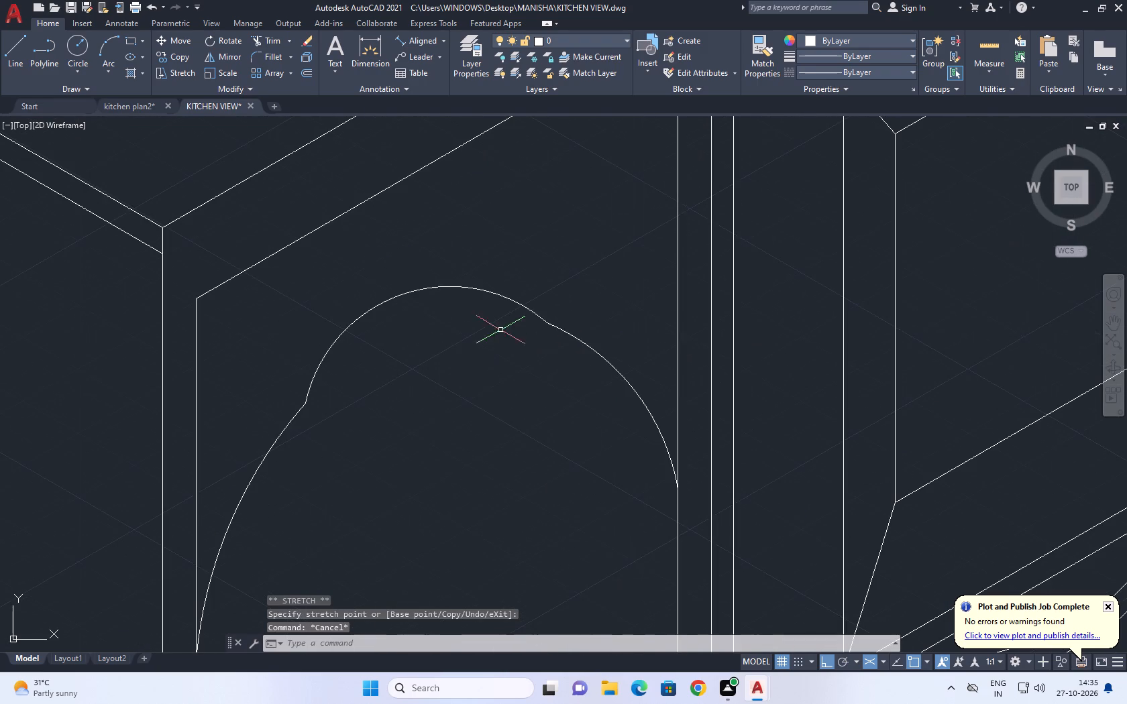
pyautogui.moveTo(585, 320); pyautogui.dragTo(587, 329)
pyautogui.click(563, 372)
pyautogui.moveTo(546, 304); pyautogui.dragTo(529, 299)
pyautogui.click(498, 325)
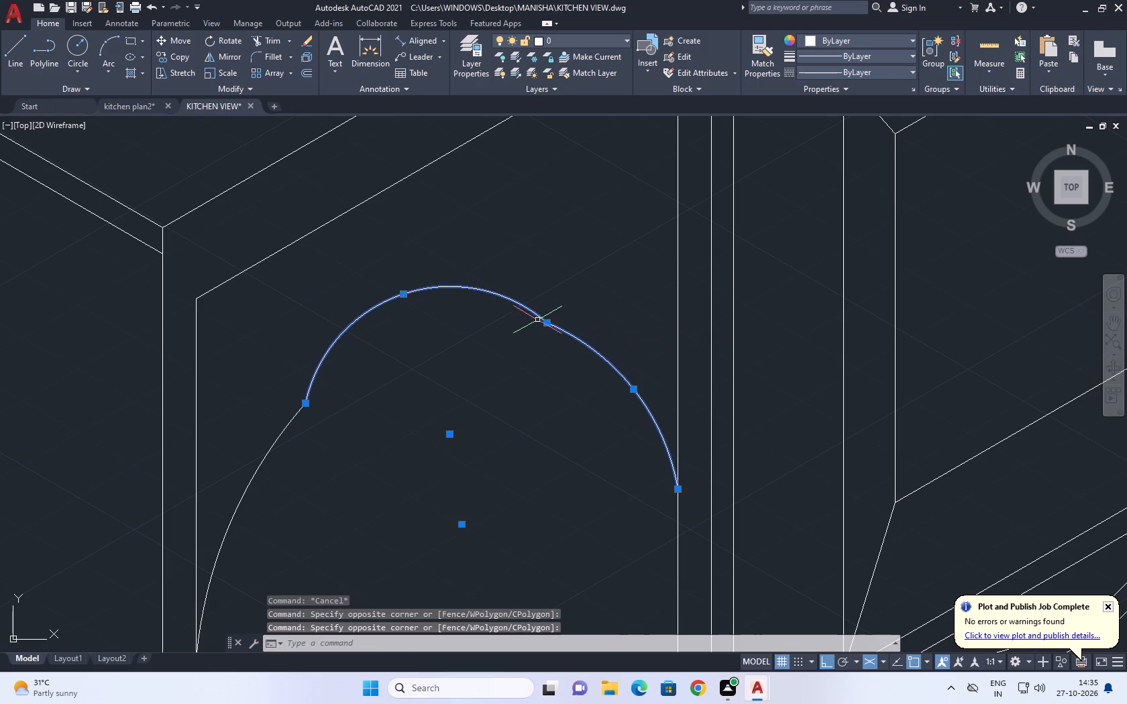
pyautogui.click(545, 322)
pyautogui.click(541, 339)
pyautogui.moveTo(480, 382); pyautogui.dragTo(568, 329, button='middle')
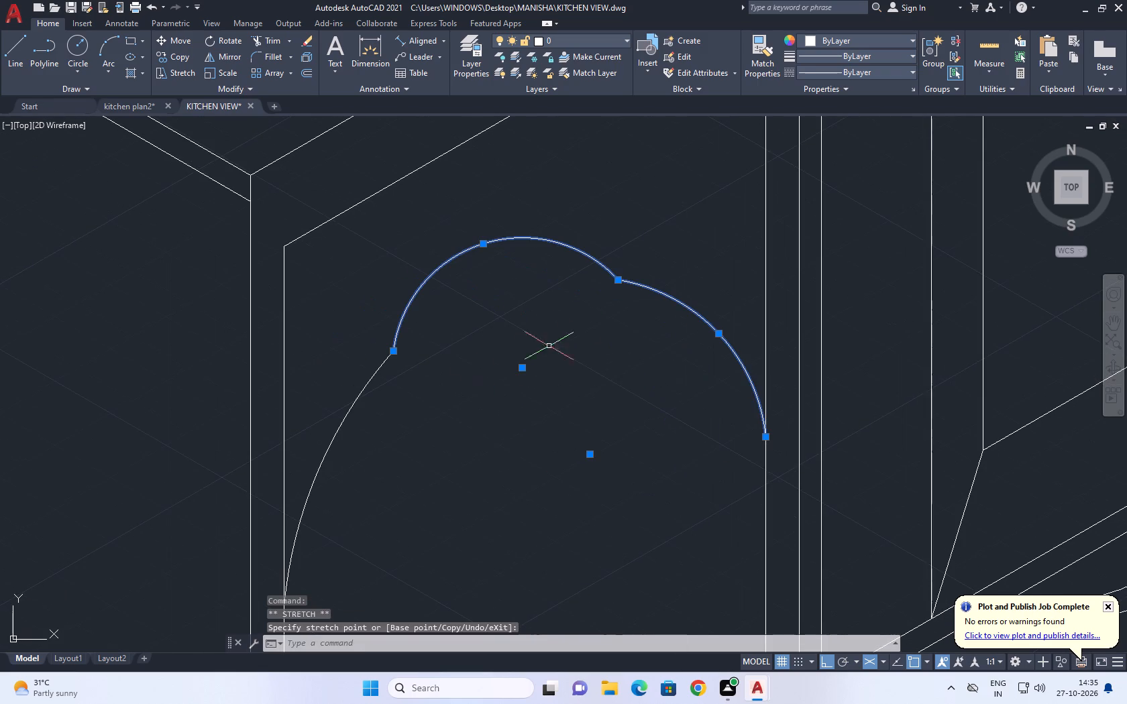
pyautogui.moveTo(470, 384); pyautogui.dragTo(445, 377)
pyautogui.click(357, 339)
pyautogui.click(394, 355)
pyautogui.click(390, 340)
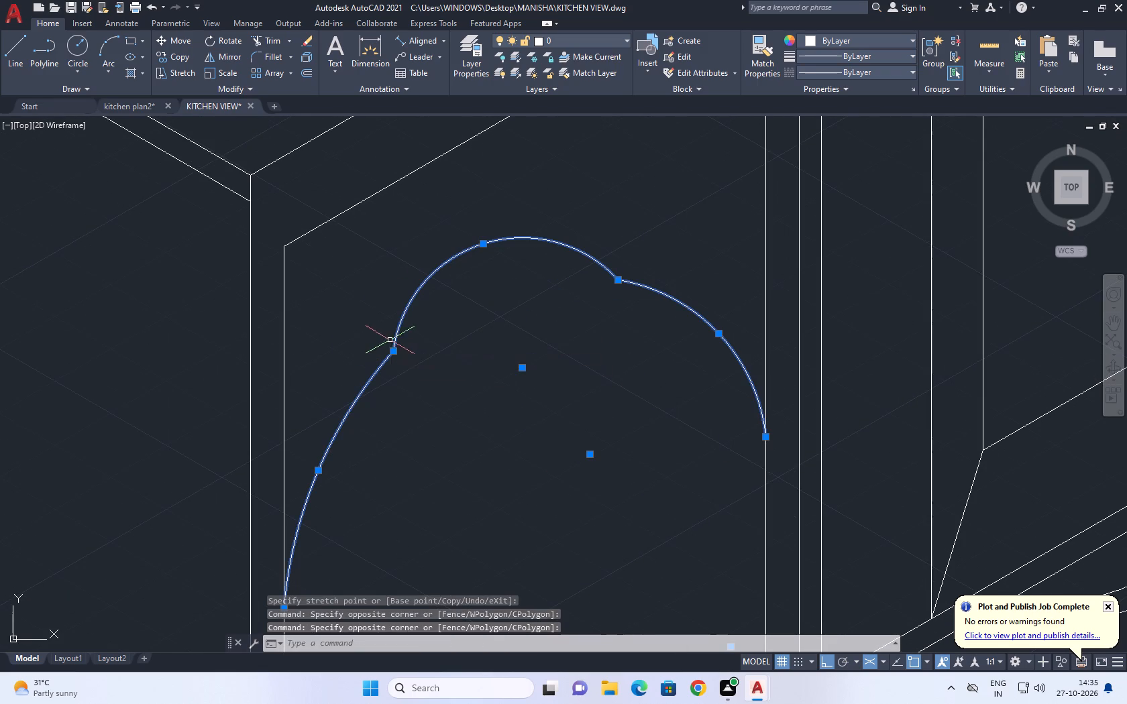
pyautogui.click(393, 352)
pyautogui.click(408, 369)
pyautogui.press('Escape')
# Trim the door frame's top edge and the vertical line ends extending above the arched outline.
pyautogui.scroll(-2, 524, 342)
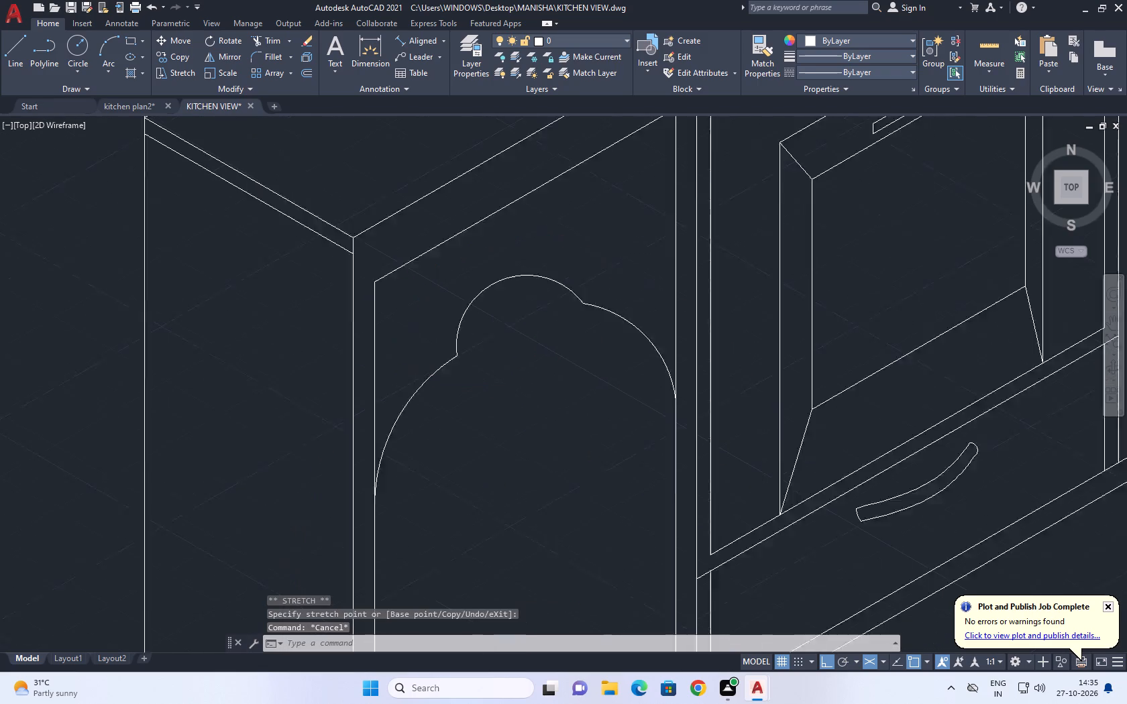
pyautogui.scroll(-2, 525, 342)
pyautogui.middleClick(549, 341)
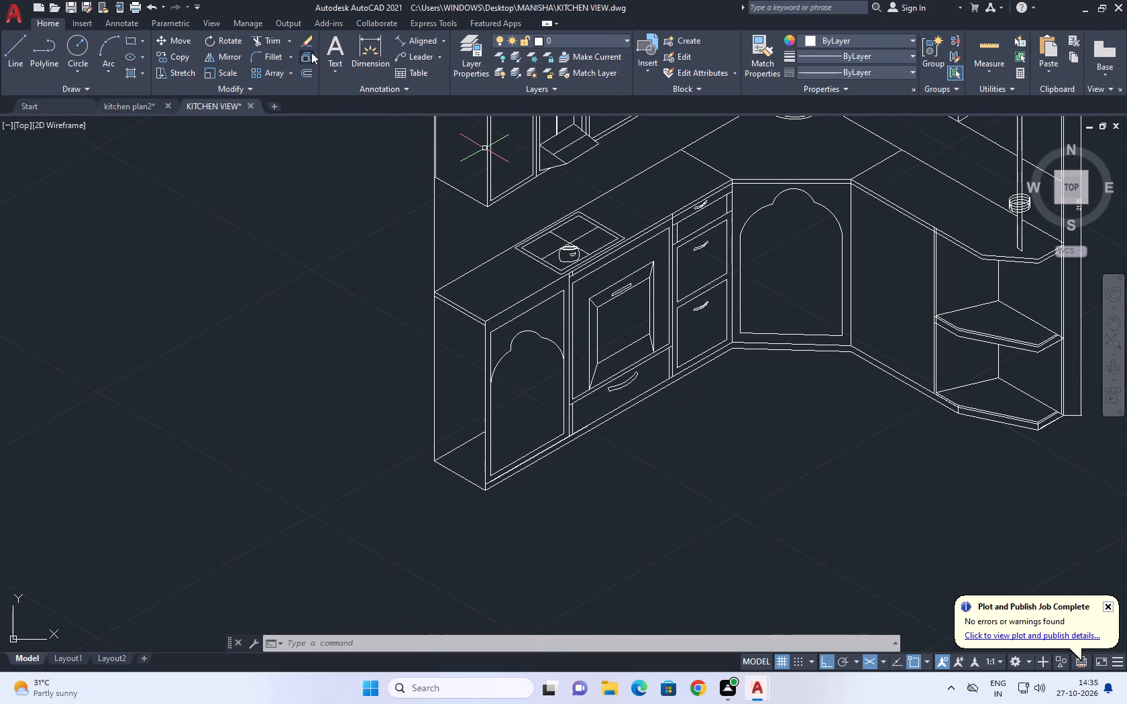
pyautogui.click(262, 34)
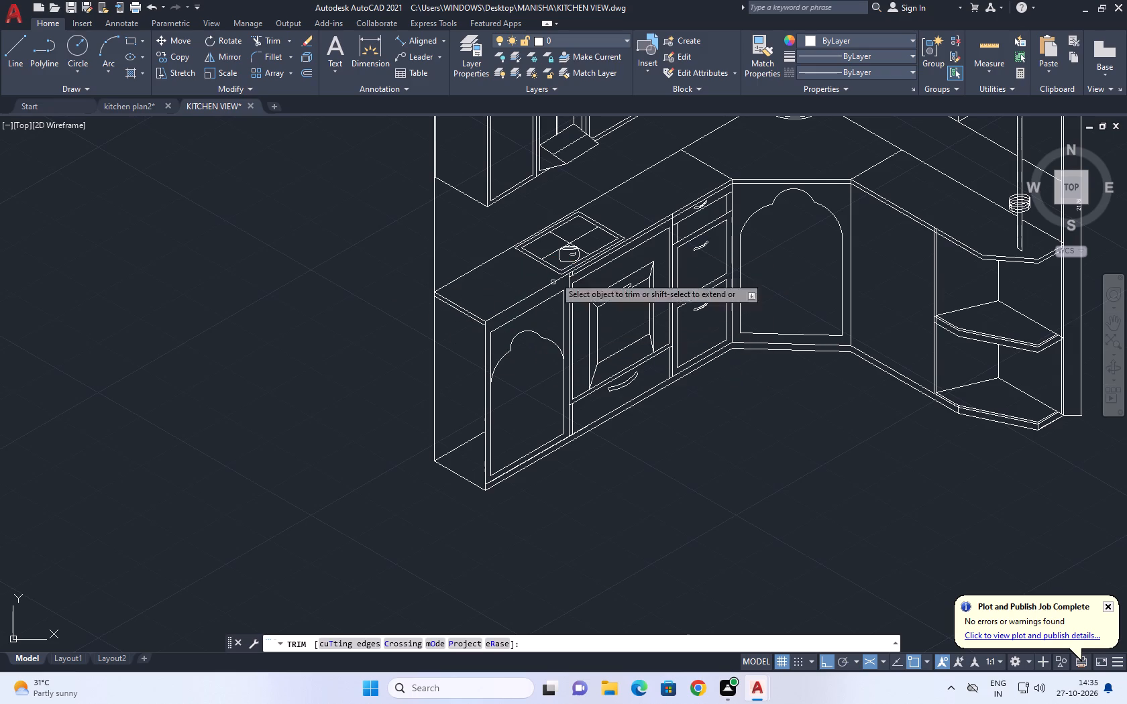
pyautogui.moveTo(452, 437); pyautogui.dragTo(425, 440, button='middle')
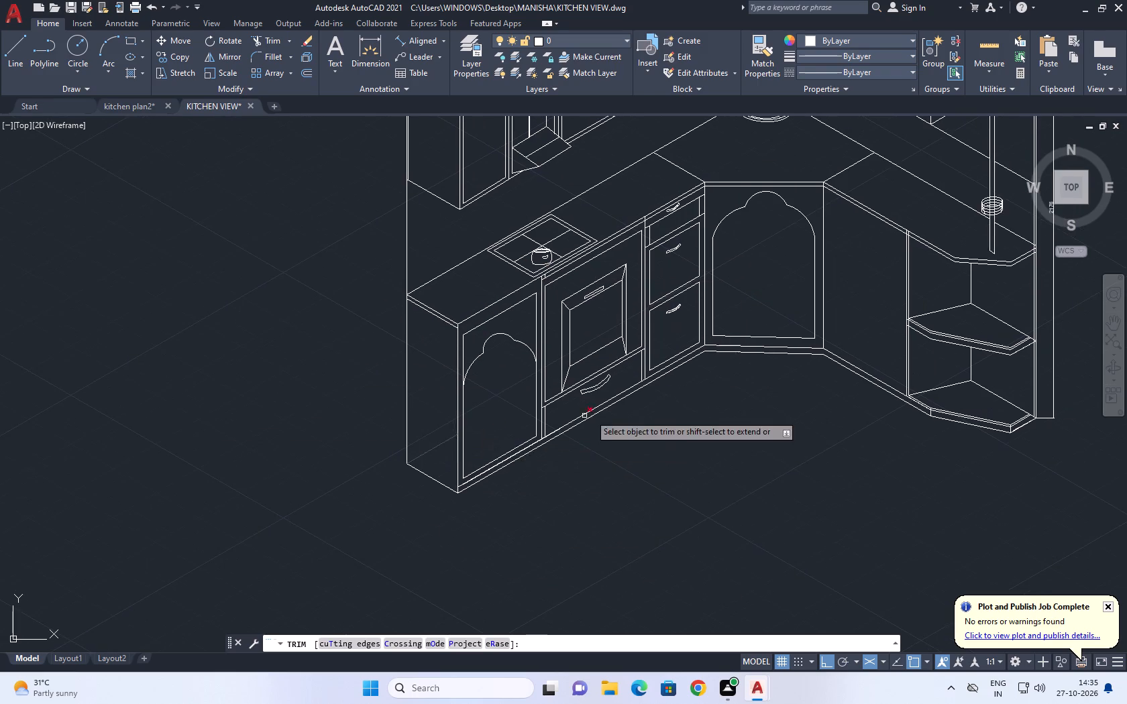
pyautogui.scroll(3, 517, 310)
pyautogui.click(537, 269)
pyautogui.click(595, 317)
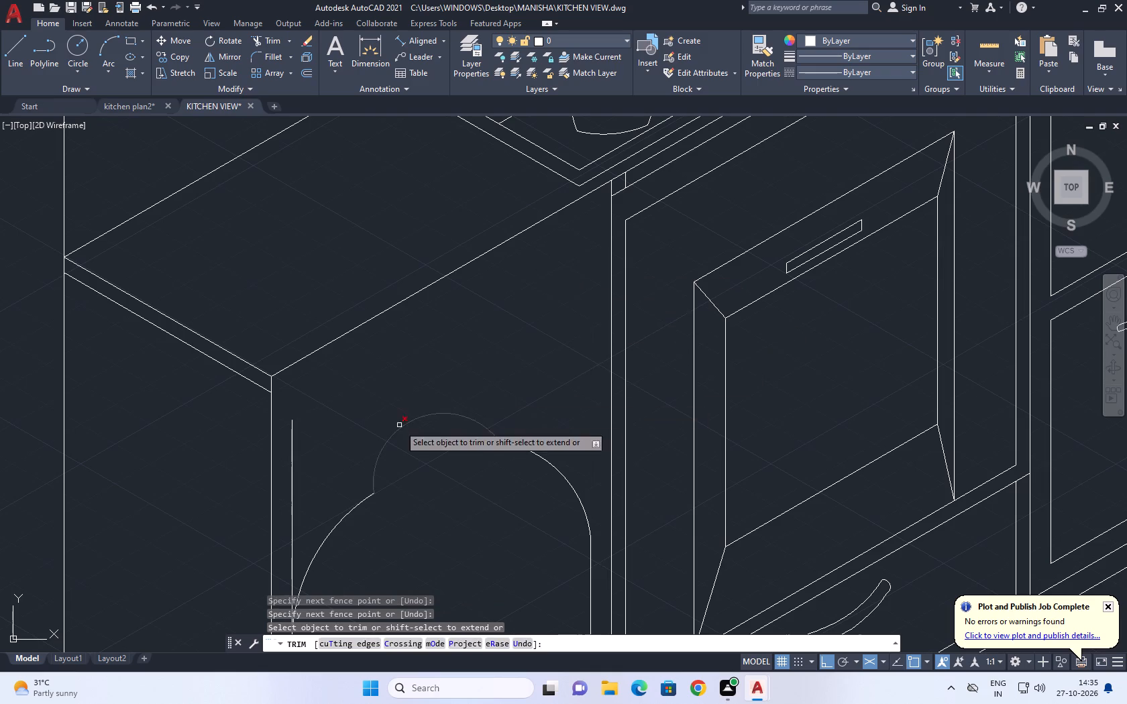
pyautogui.moveTo(396, 424); pyautogui.dragTo(490, 251, button='middle')
pyautogui.click(388, 280)
pyautogui.click(380, 275)
pyautogui.rightClick(395, 270)
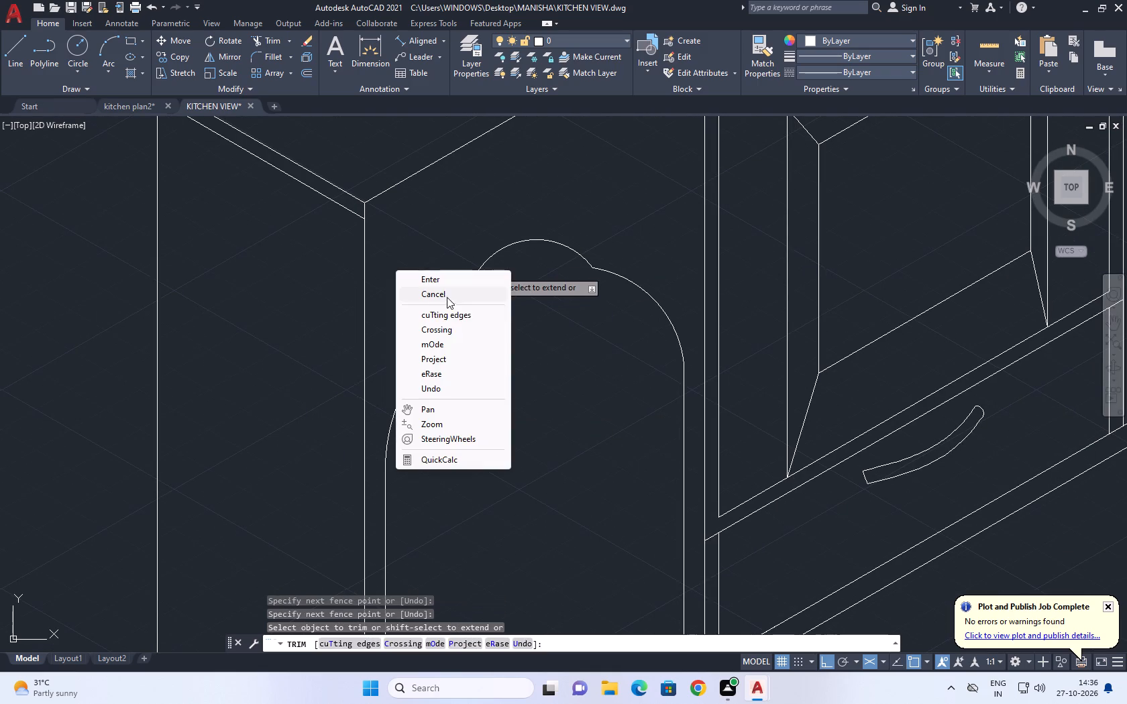
pyautogui.click(454, 297)
# Delete the stray short vertical line between the countertop edge lines above the oven's hob-side corner.
pyautogui.scroll(-5, 452, 328)
pyautogui.scroll(1, 464, 333)
pyautogui.moveTo(437, 383); pyautogui.dragTo(422, 398, button='middle')
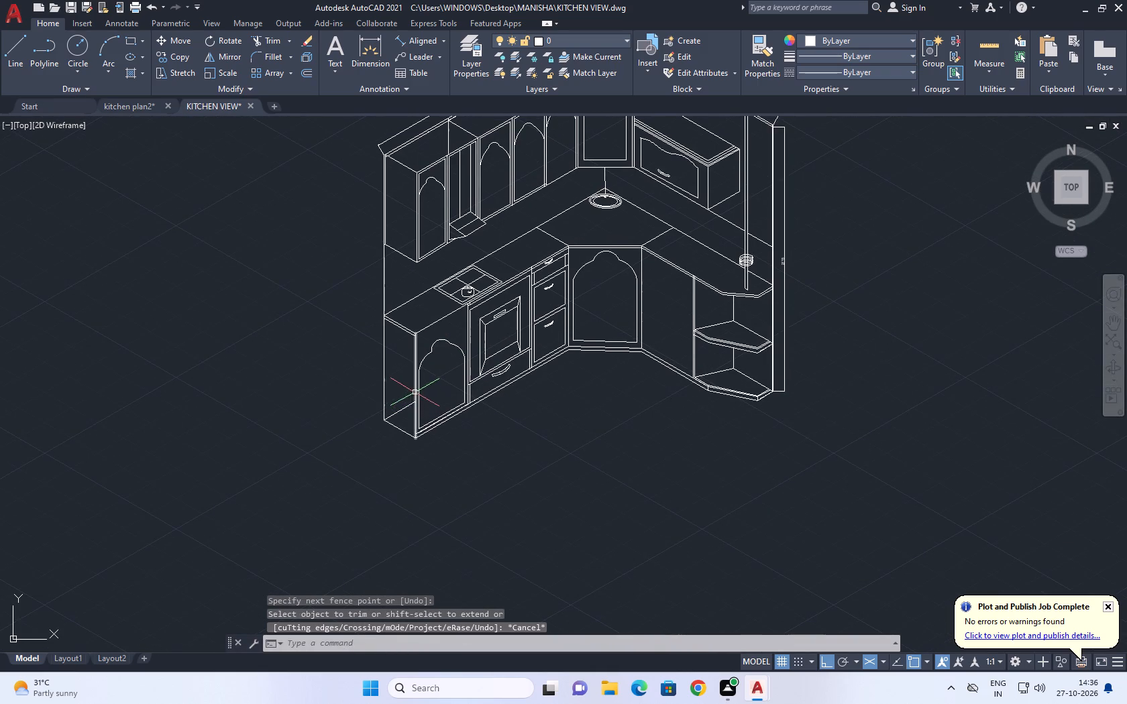
pyautogui.scroll(3, 484, 288)
pyautogui.moveTo(529, 306); pyautogui.dragTo(517, 339, button='middle')
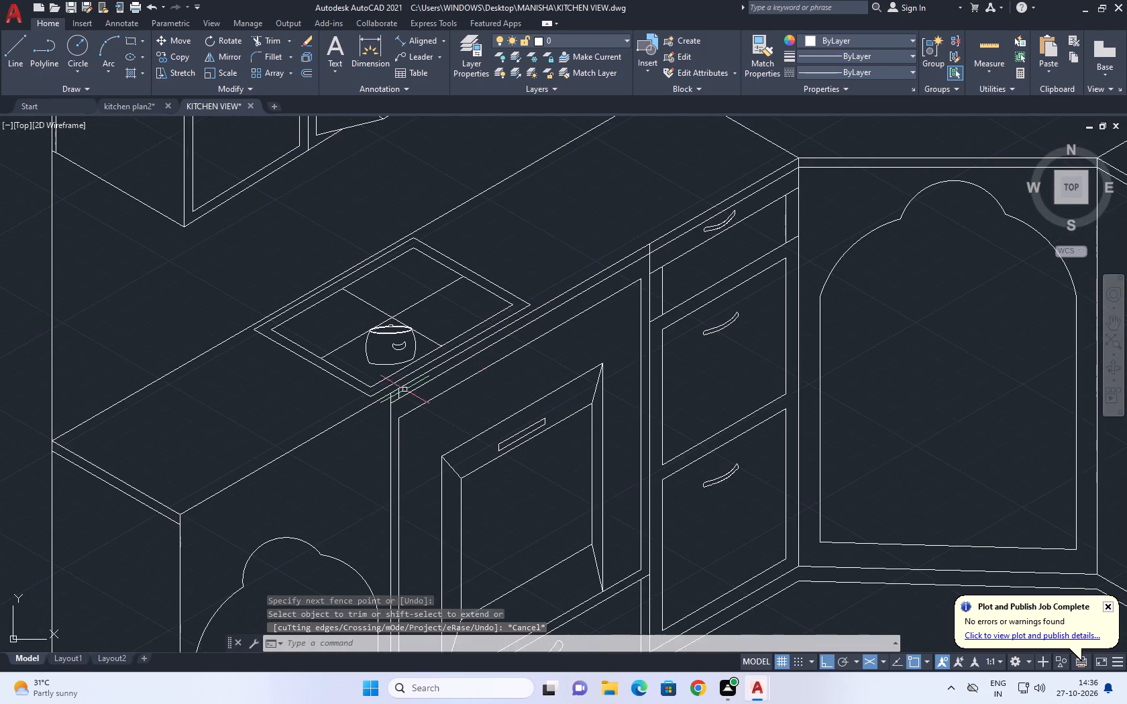
pyautogui.scroll(2, 405, 390)
pyautogui.click(371, 373)
pyautogui.click(410, 423)
pyautogui.moveTo(407, 406); pyautogui.dragTo(410, 414, button='middle')
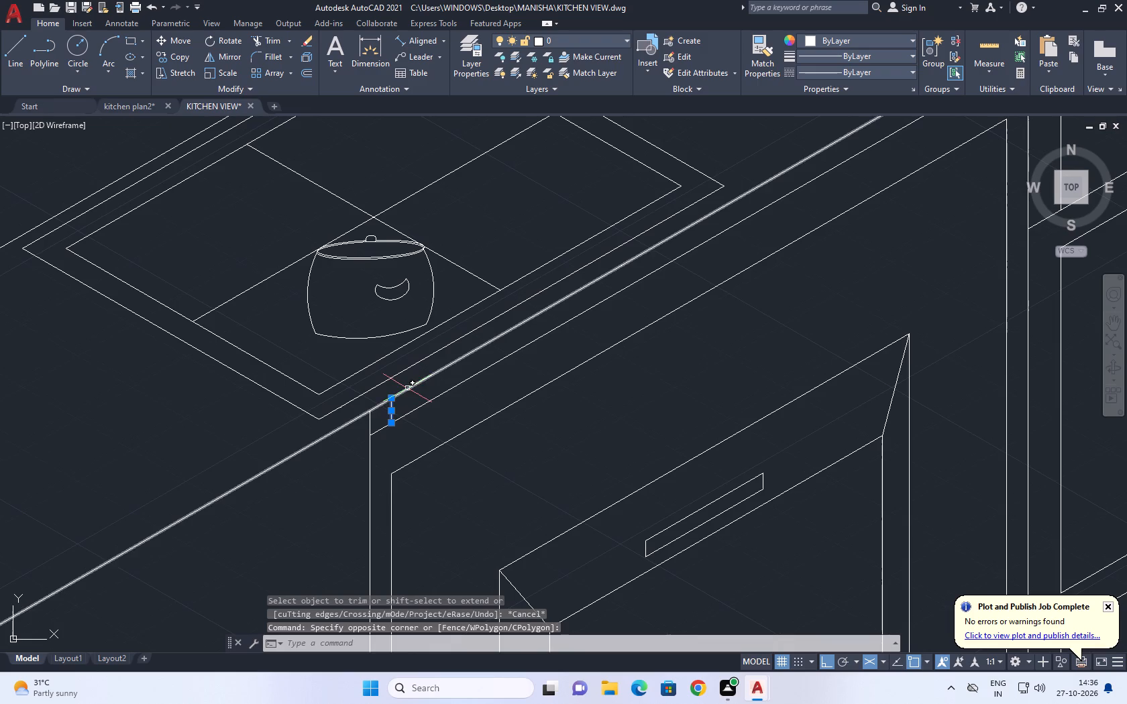
pyautogui.press('Delete')
# Draw a small control-knob circle on the oven's upper front panel, near its hob-side corner.
pyautogui.moveTo(506, 369); pyautogui.dragTo(358, 368, button='middle')
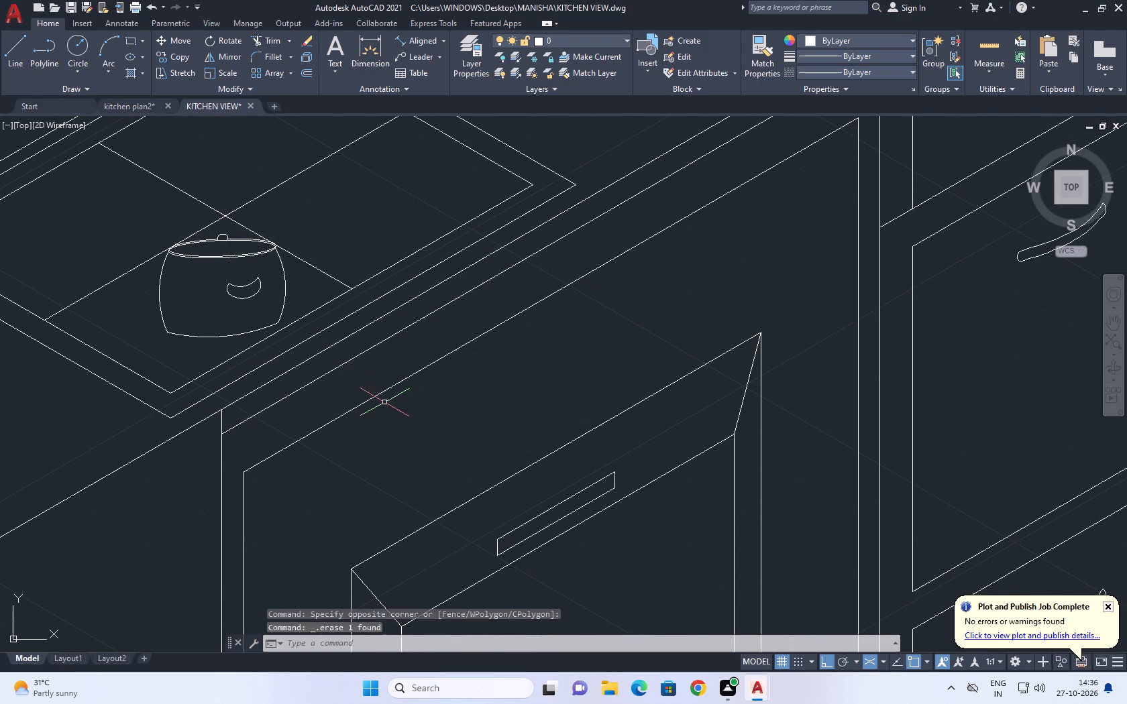
pyautogui.scroll(-1, 650, 360)
pyautogui.moveTo(673, 378); pyautogui.dragTo(599, 358, button='middle')
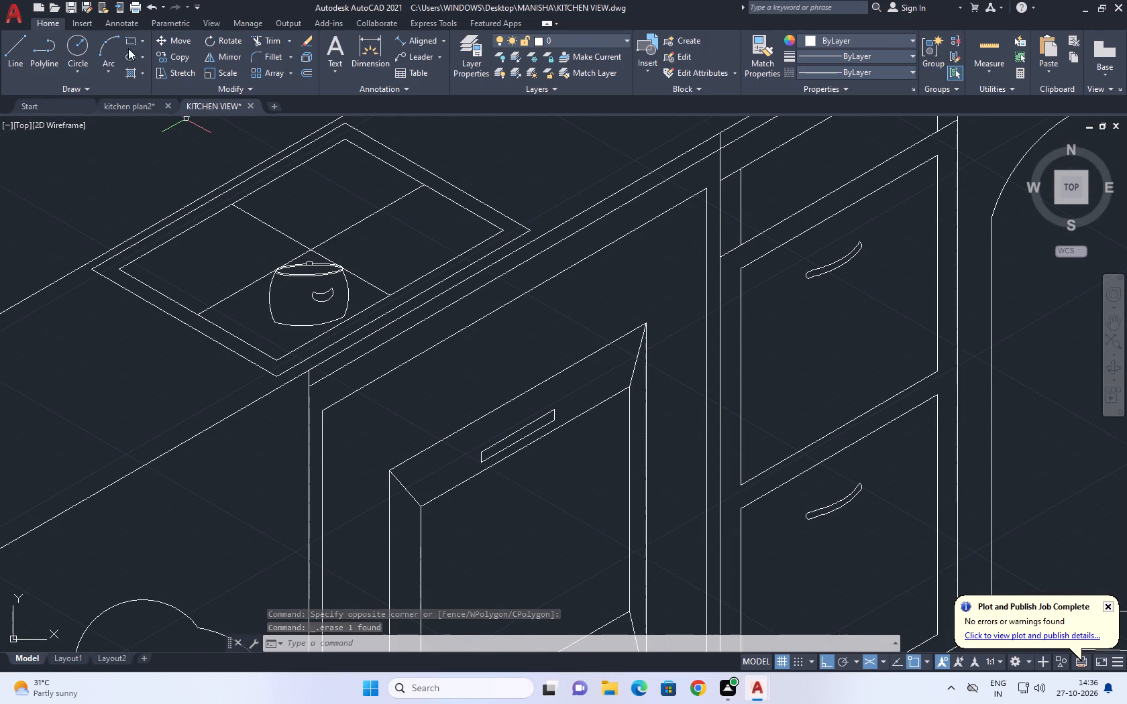
pyautogui.click(78, 43)
pyautogui.click(404, 405)
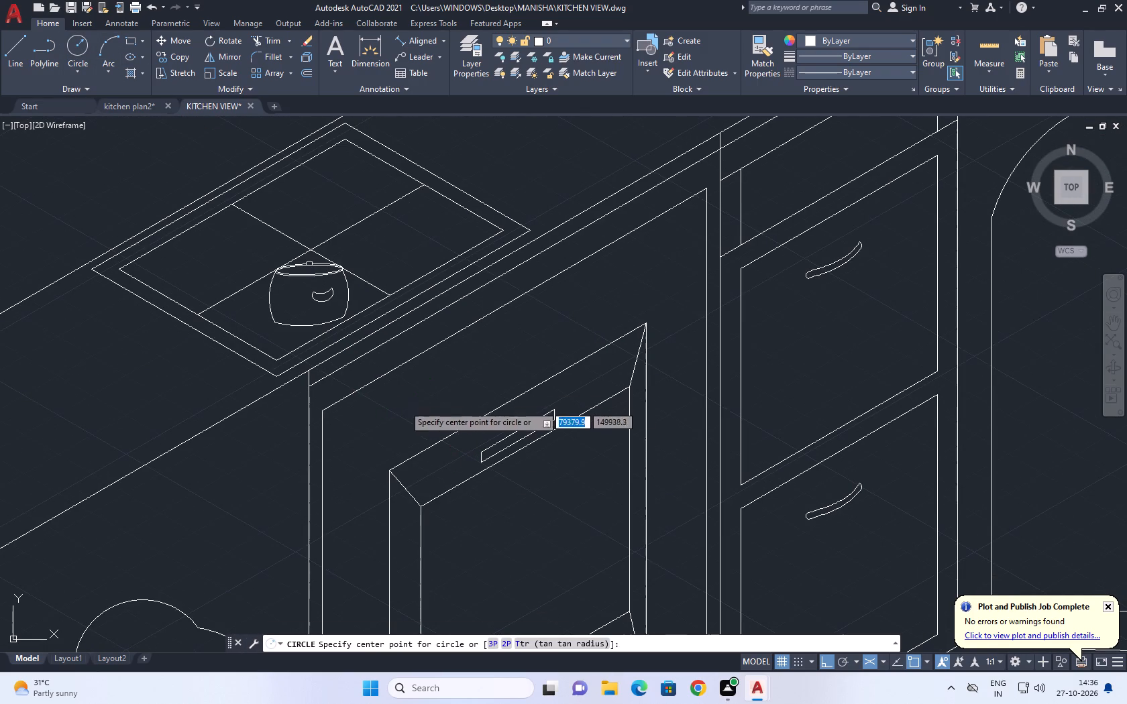
pyautogui.scroll(-1, 409, 429)
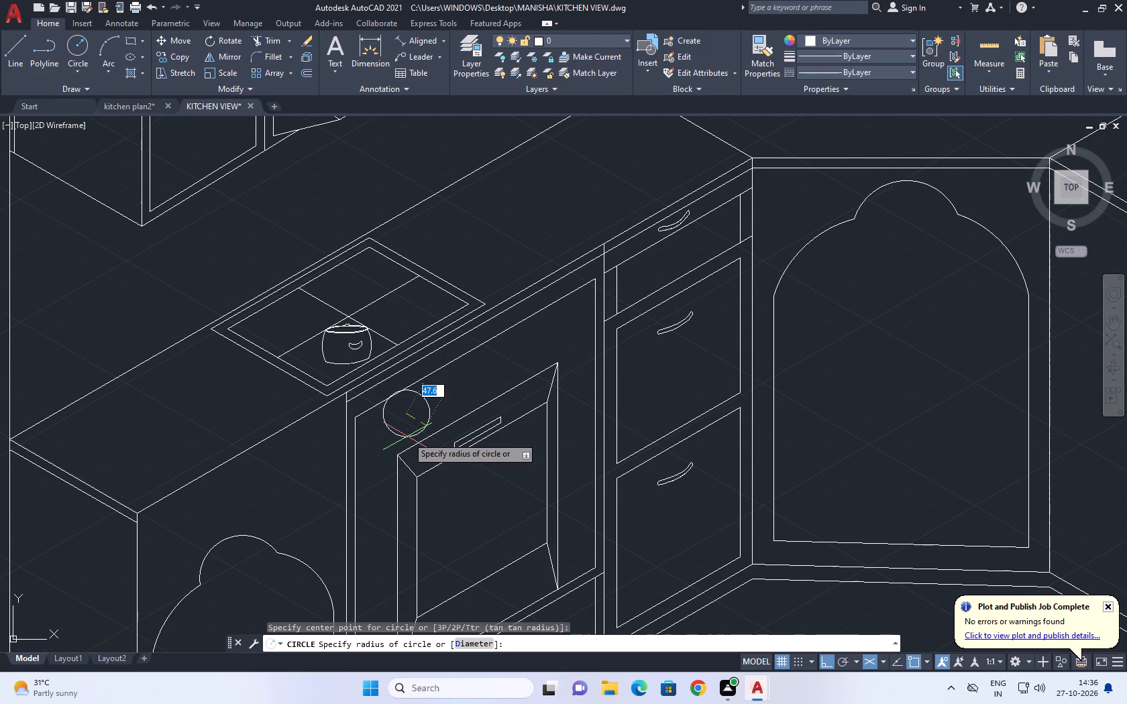
pyautogui.press('F5')
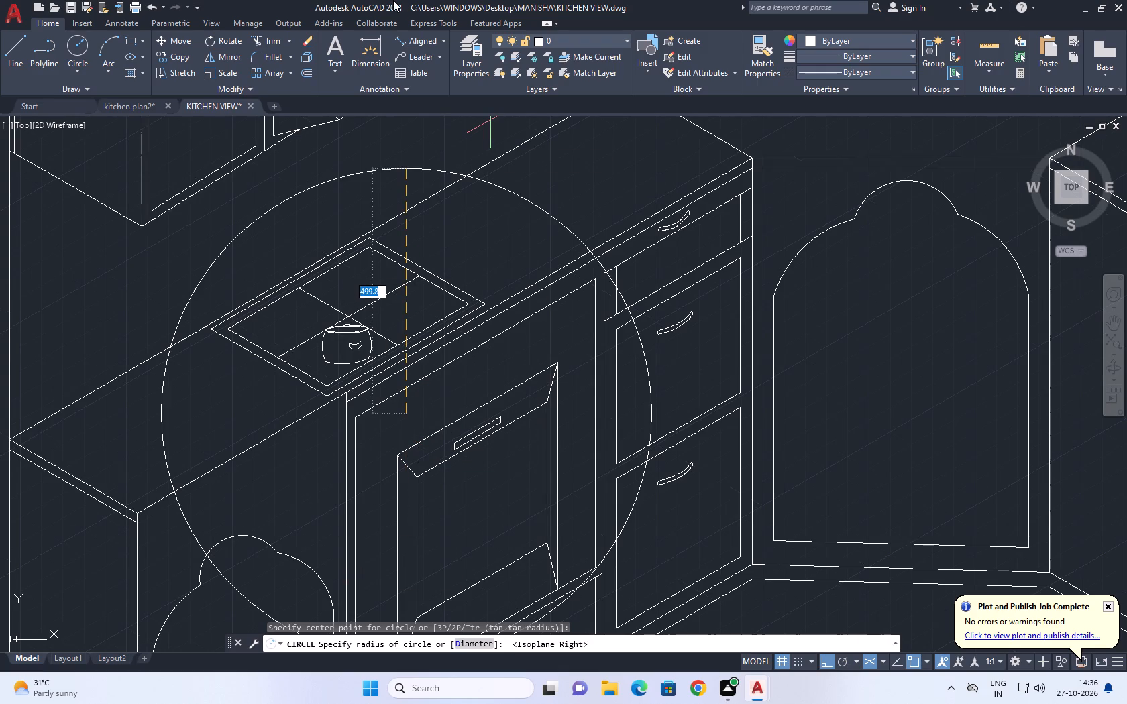
pyautogui.scroll(-1, 423, 215)
pyautogui.scroll(2, 396, 359)
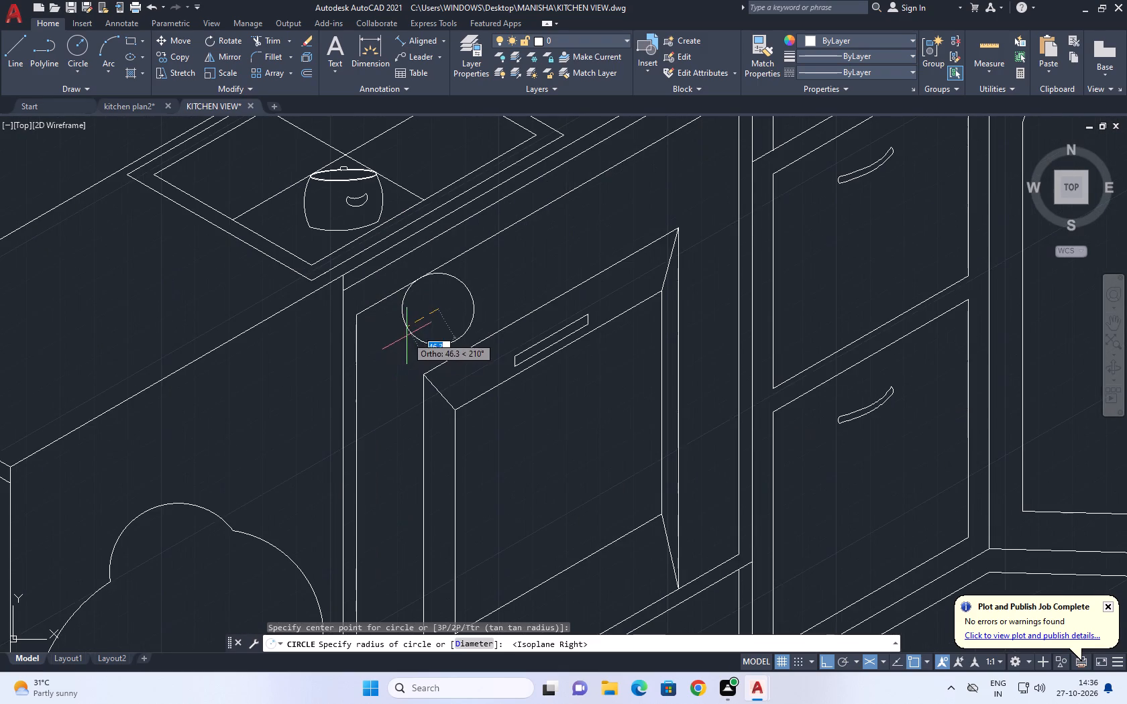
pyautogui.moveTo(408, 337); pyautogui.dragTo(438, 370, button='middle')
pyautogui.scroll(-1, 453, 367)
pyautogui.press('F5')
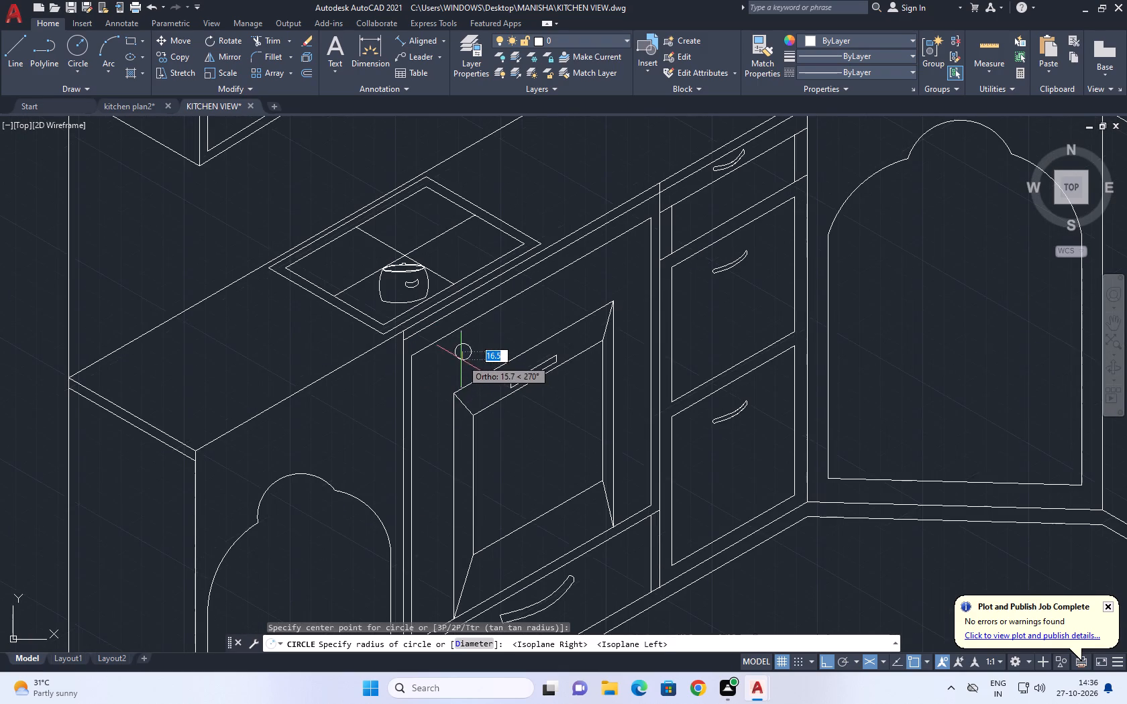
pyautogui.scroll(2, 459, 360)
pyautogui.click(458, 365)
pyautogui.scroll(-1, 489, 352)
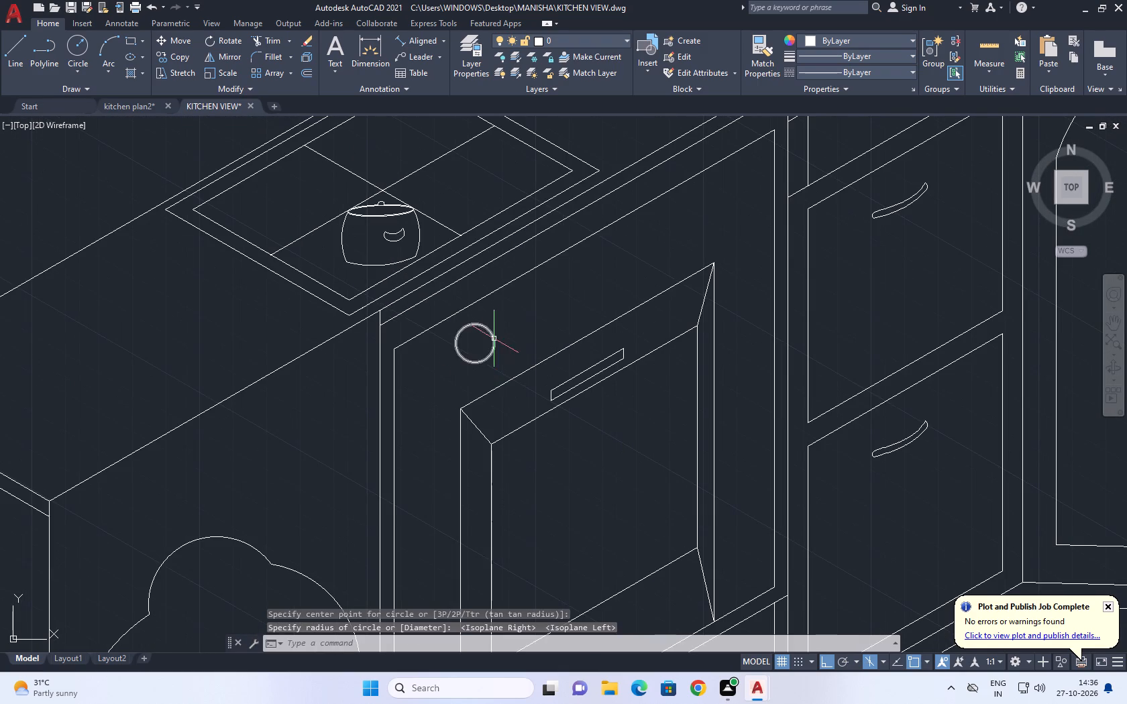
# Shrink the oven knob circle slightly by stretching its top quadrant point inward.
pyautogui.click(494, 339)
pyautogui.scroll(3, 479, 328)
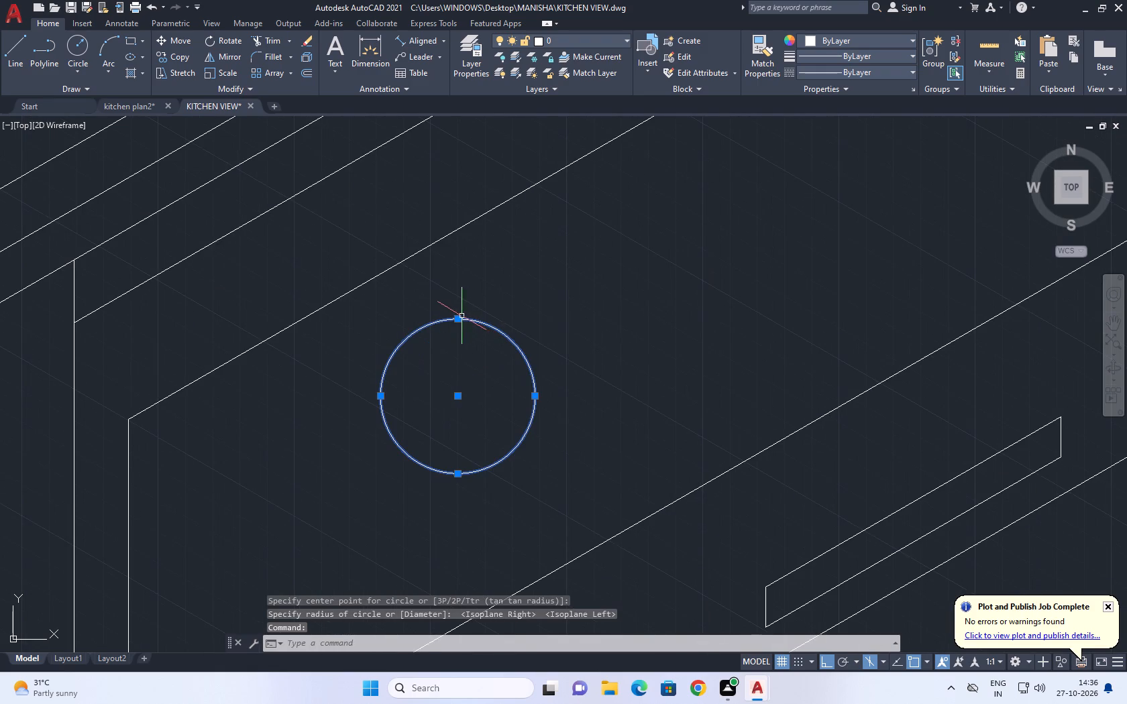
pyautogui.click(460, 318)
pyautogui.click(457, 337)
# Copy the knob circle twice along the oven's upper panel at 30°, spacing the three knobs roughly evenly.
pyautogui.moveTo(506, 335); pyautogui.dragTo(455, 369, button='middle')
pyautogui.write('CO')
pyautogui.press('space')
pyautogui.click(437, 434)
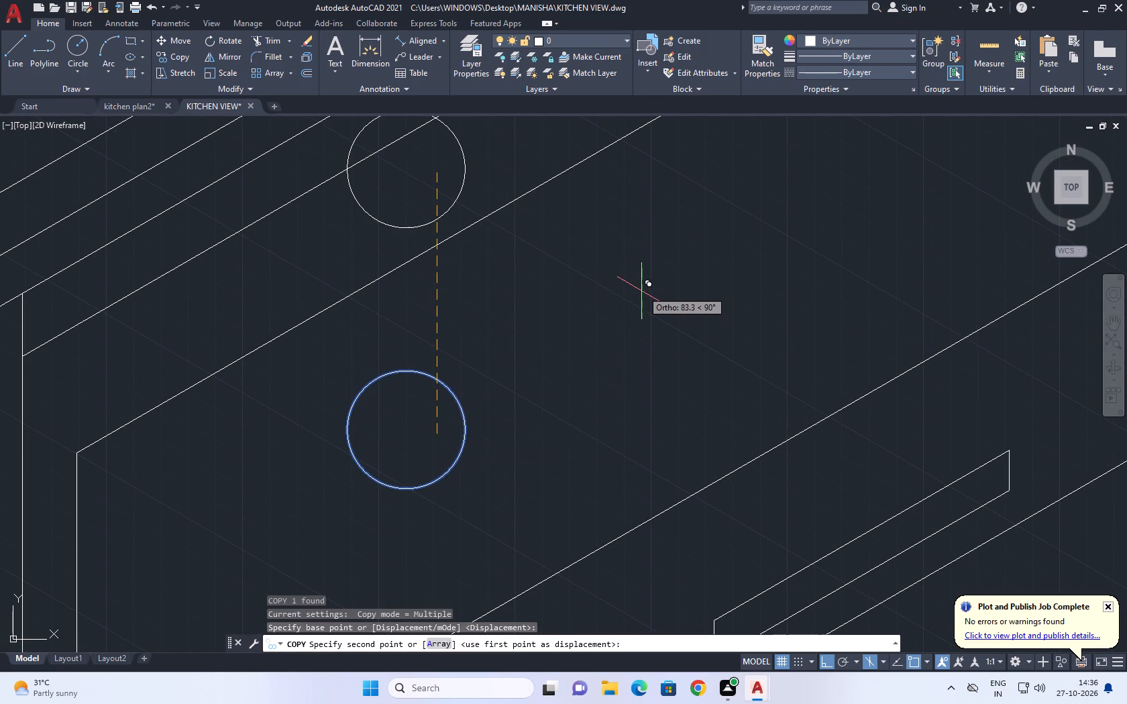
pyautogui.press('F5')
pyautogui.scroll(-2, 635, 296)
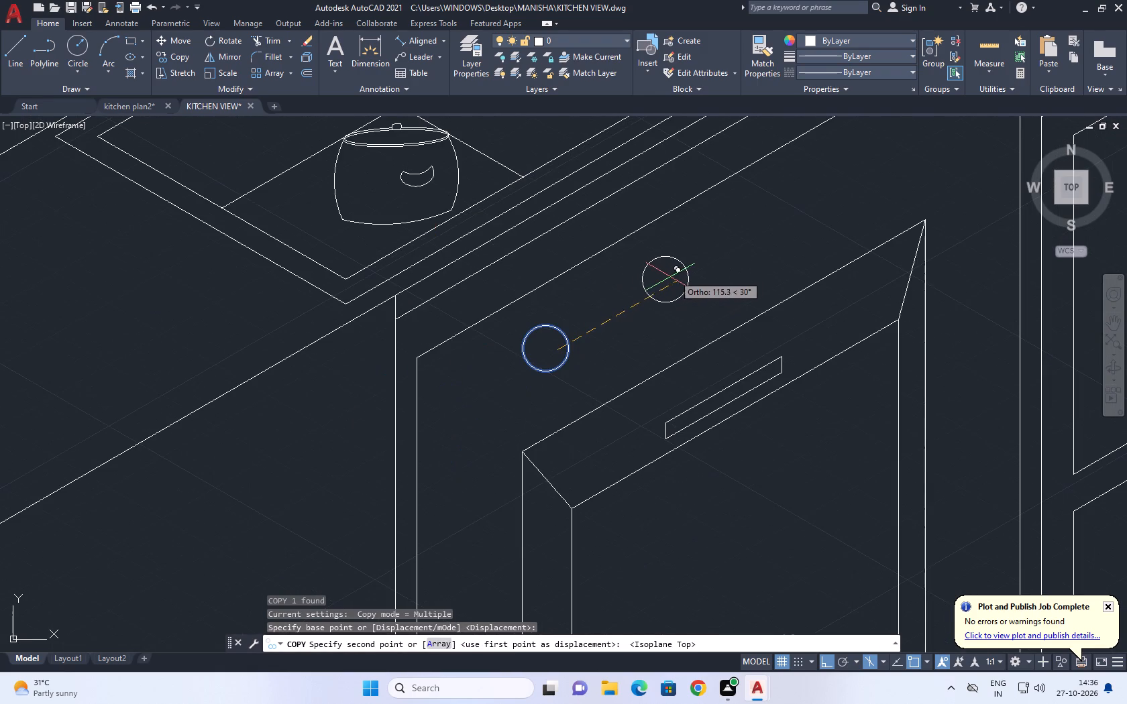
pyautogui.moveTo(690, 267); pyautogui.dragTo(667, 266)
pyautogui.click(803, 182)
pyautogui.press('Escape')
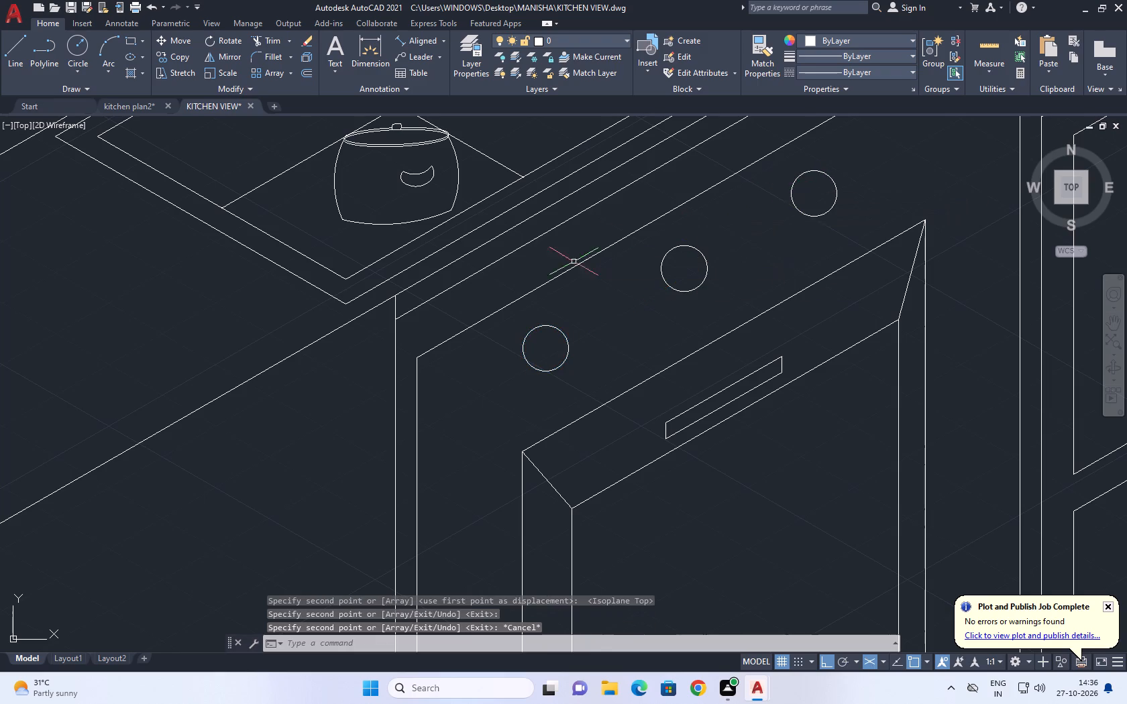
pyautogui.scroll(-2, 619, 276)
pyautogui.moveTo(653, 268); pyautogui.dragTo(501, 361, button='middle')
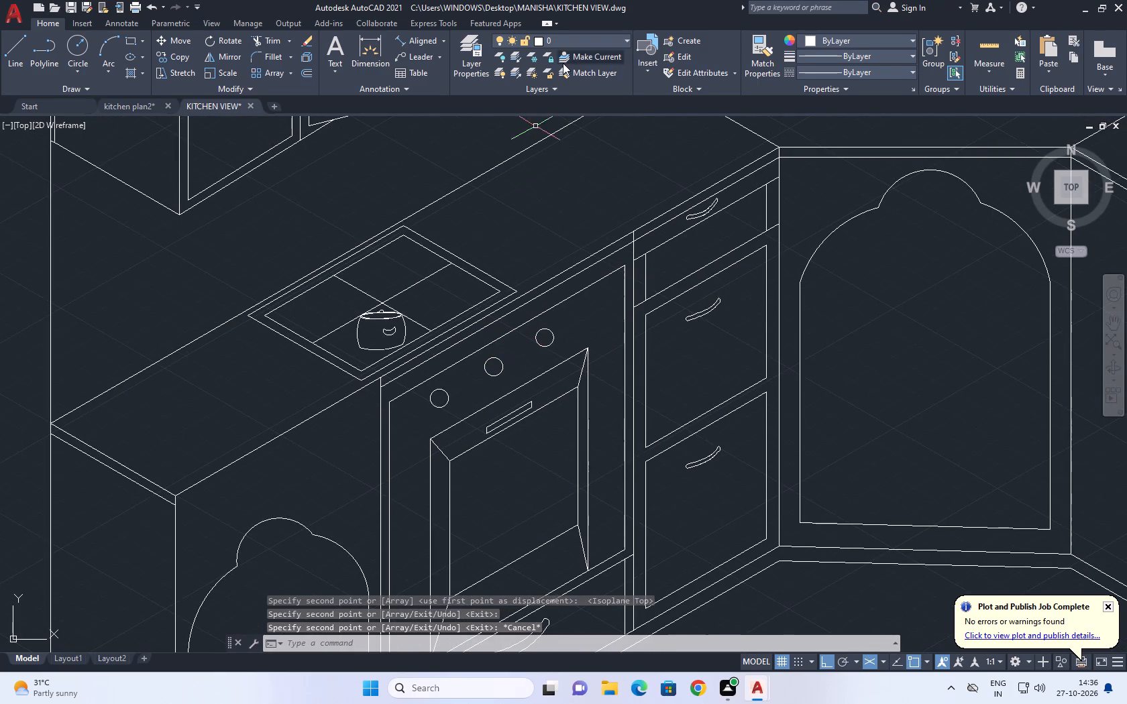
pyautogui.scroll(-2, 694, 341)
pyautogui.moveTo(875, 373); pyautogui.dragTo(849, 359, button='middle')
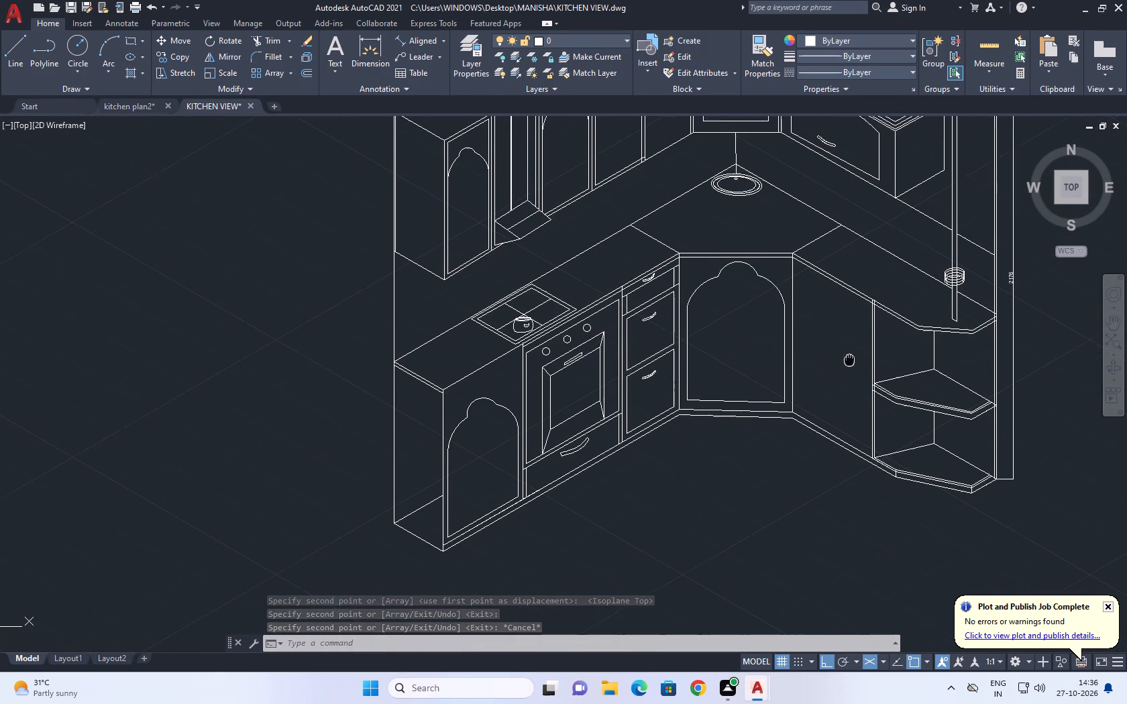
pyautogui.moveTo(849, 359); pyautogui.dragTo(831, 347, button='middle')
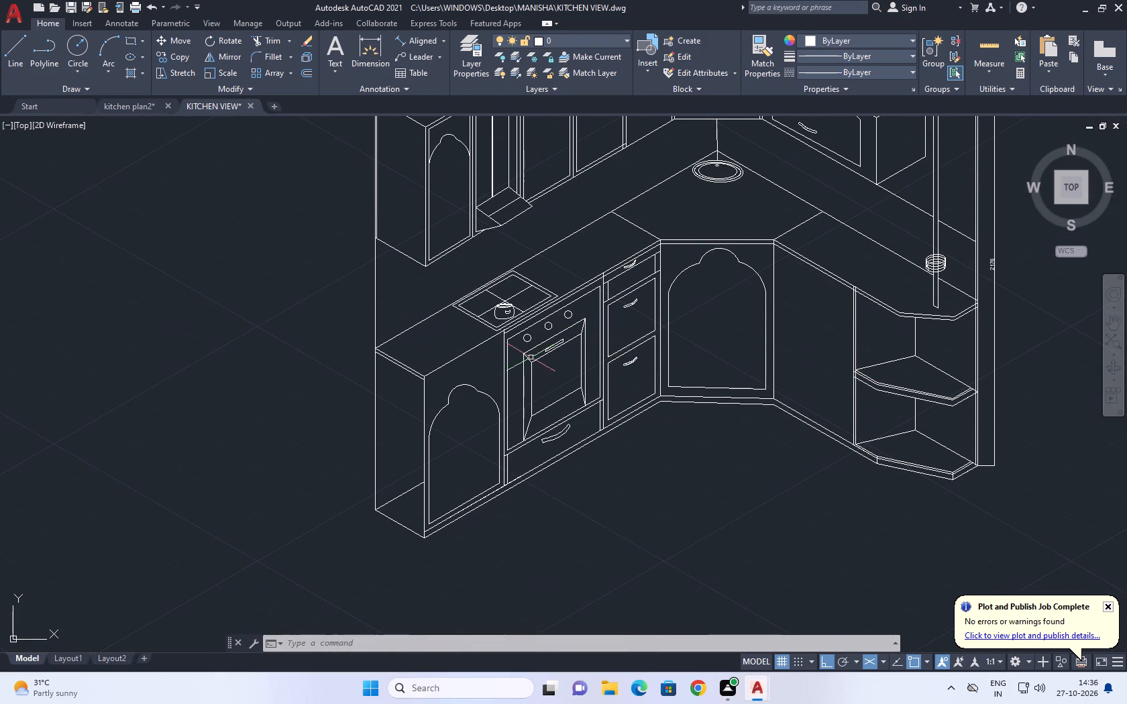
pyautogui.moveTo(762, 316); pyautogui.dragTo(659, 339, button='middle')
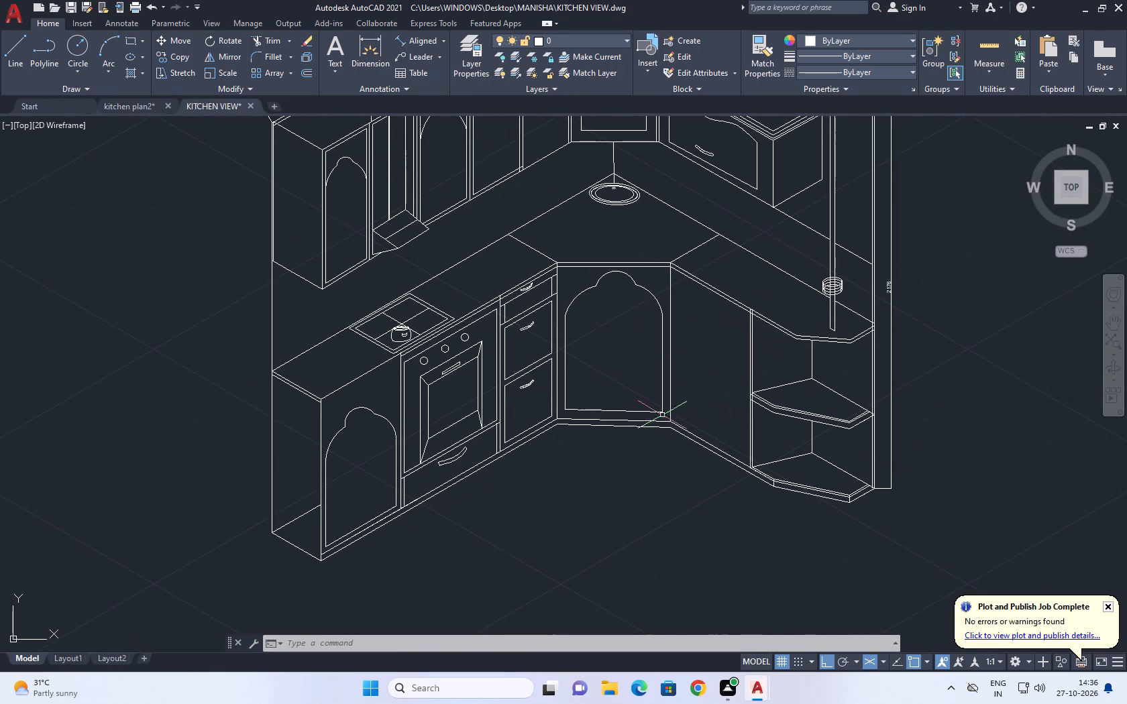
# Copy the vertical edge line beside the open corner shelves 50 units along the isometric axis into the blank base cabinet front.
pyautogui.scroll(2, 614, 428)
pyautogui.scroll(2, 648, 377)
pyautogui.click(653, 400)
pyautogui.click(615, 402)
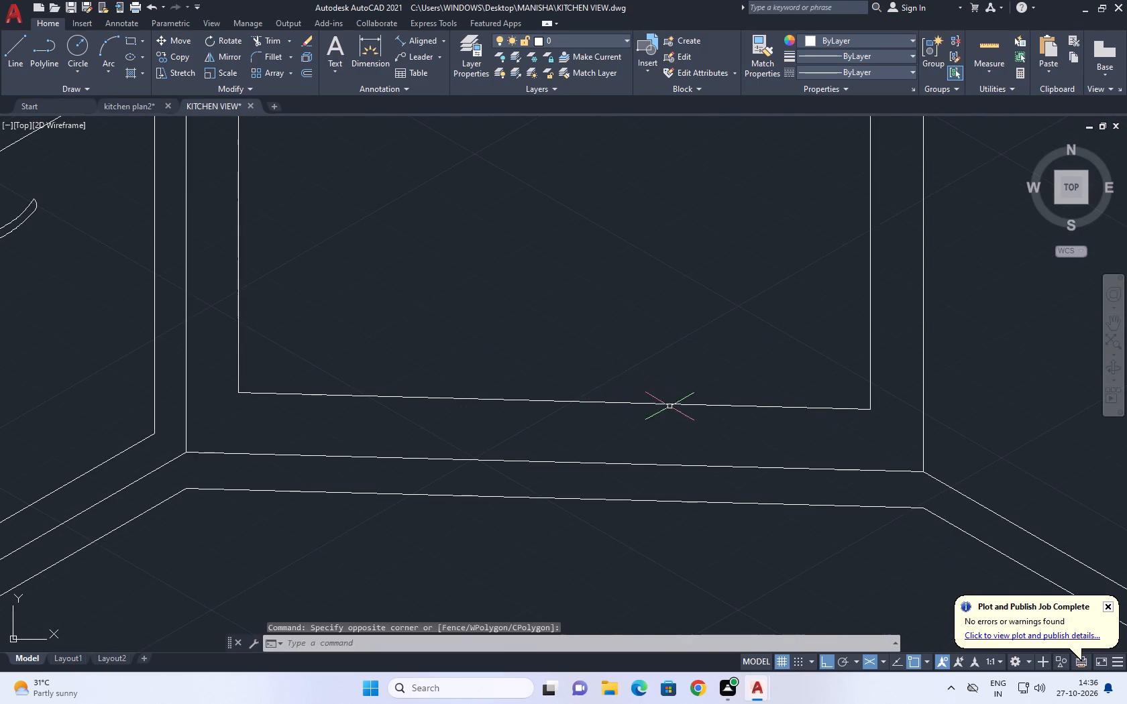
pyautogui.scroll(-3, 666, 400)
pyautogui.moveTo(807, 410); pyautogui.dragTo(606, 418, button='middle')
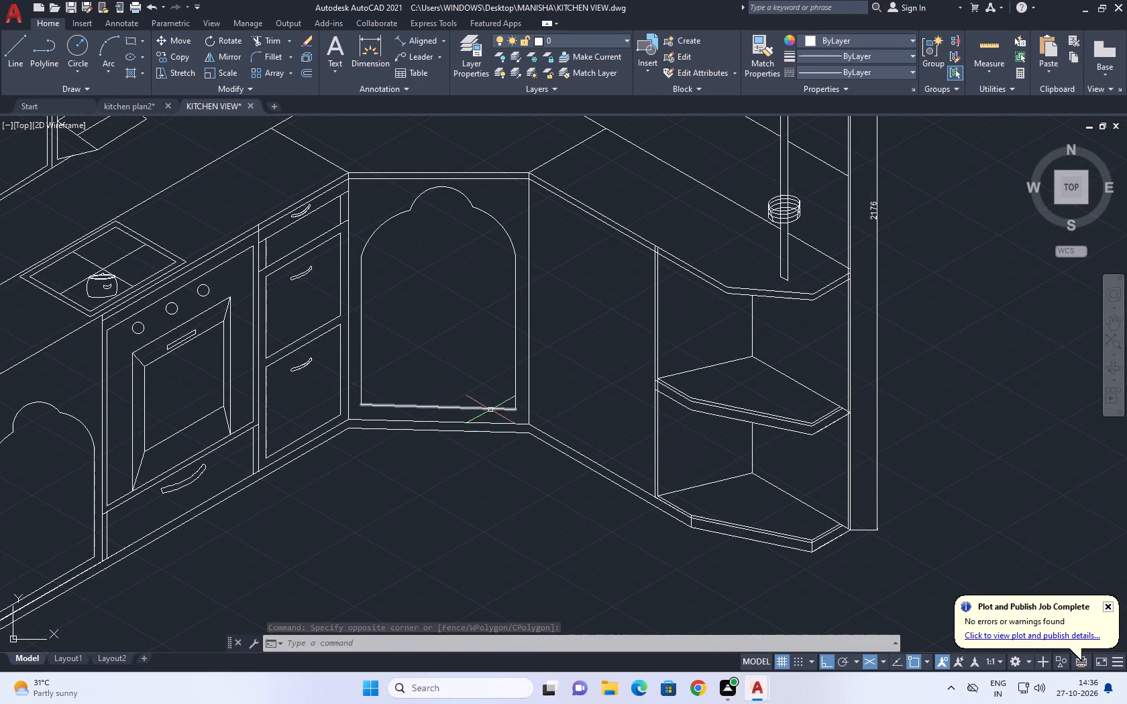
pyautogui.moveTo(492, 410); pyautogui.dragTo(566, 422, button='middle')
pyautogui.scroll(1, 716, 437)
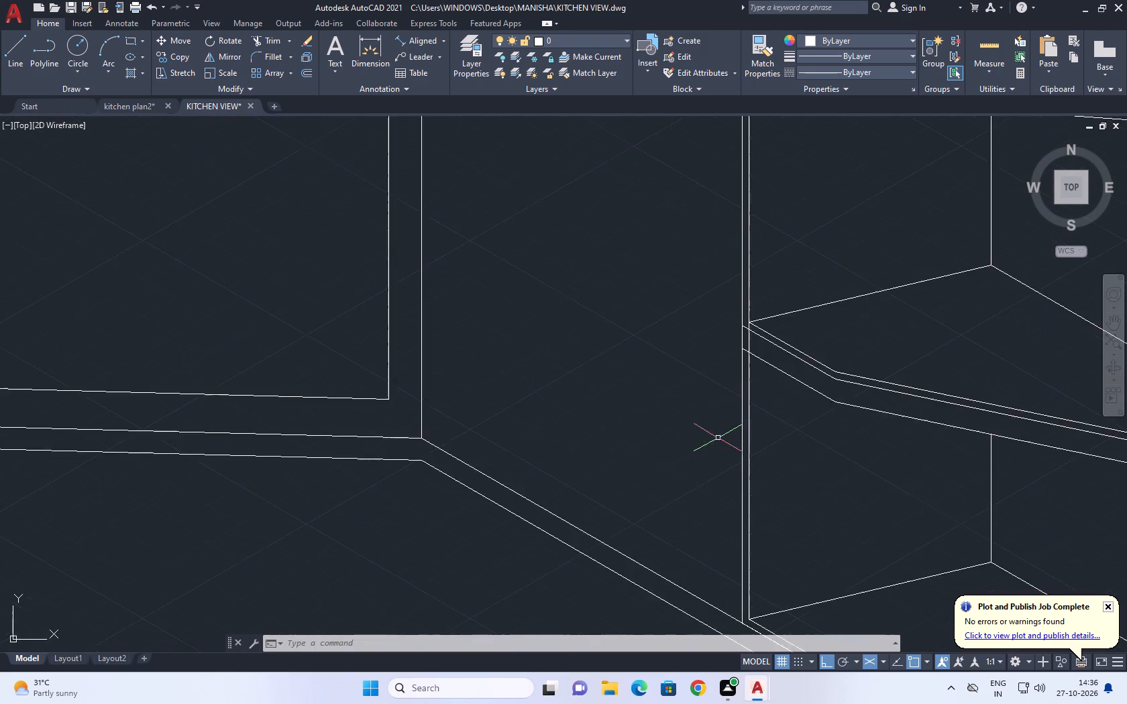
pyautogui.scroll(2, 719, 438)
pyautogui.click(749, 400)
pyautogui.write('CO')
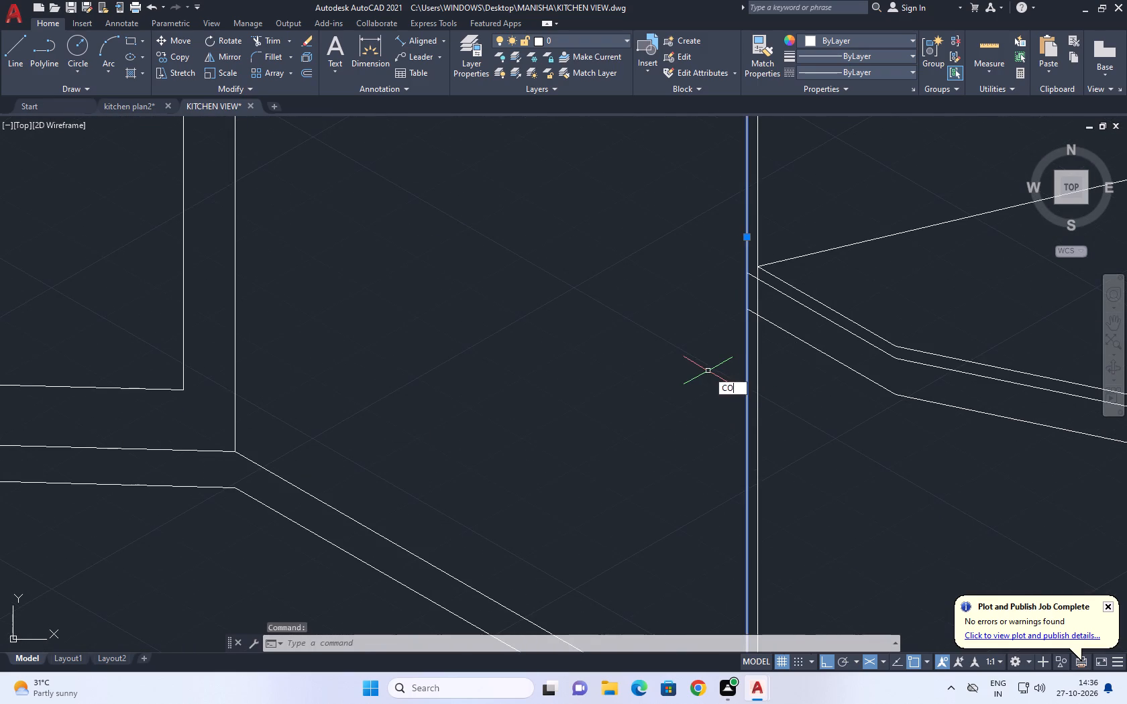
pyautogui.press('space')
pyautogui.moveTo(749, 418); pyautogui.dragTo(690, 401)
pyautogui.press('5')
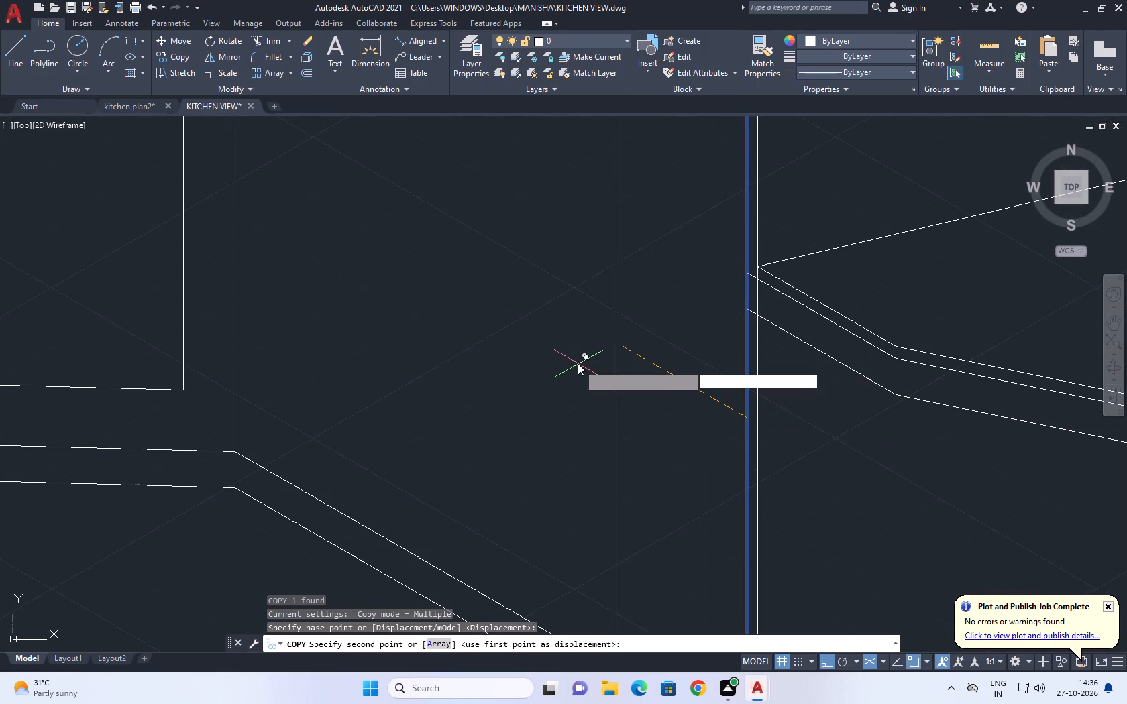
pyautogui.press('0')
pyautogui.press('Return')
pyautogui.press('Escape')
# Copy the vertical edge shared with the arched corner cabinet 50 units along the isometric axis into the blank cabinet front.
pyautogui.scroll(-3, 593, 317)
pyautogui.scroll(2, 519, 274)
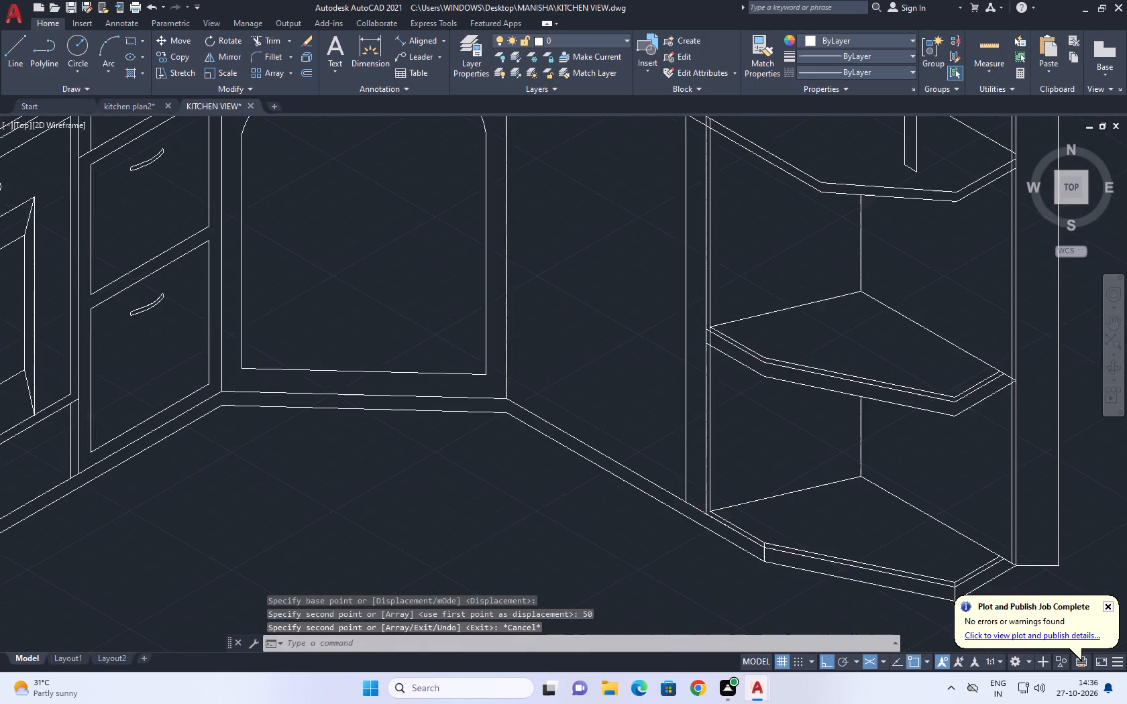
pyautogui.moveTo(513, 267); pyautogui.dragTo(492, 253)
pyautogui.click(486, 251)
pyautogui.moveTo(498, 263); pyautogui.dragTo(518, 300, button='middle')
pyautogui.press('c')
pyautogui.write('O')
pyautogui.press('space')
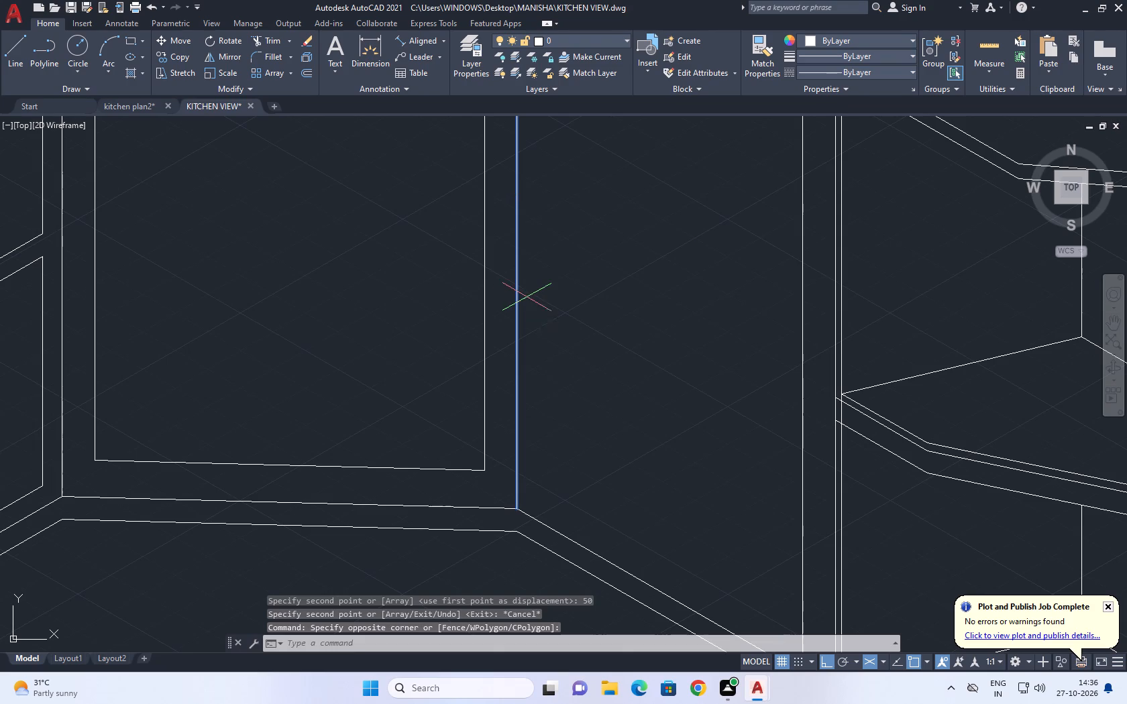
pyautogui.click(527, 297)
pyautogui.write('50')
pyautogui.press('Return')
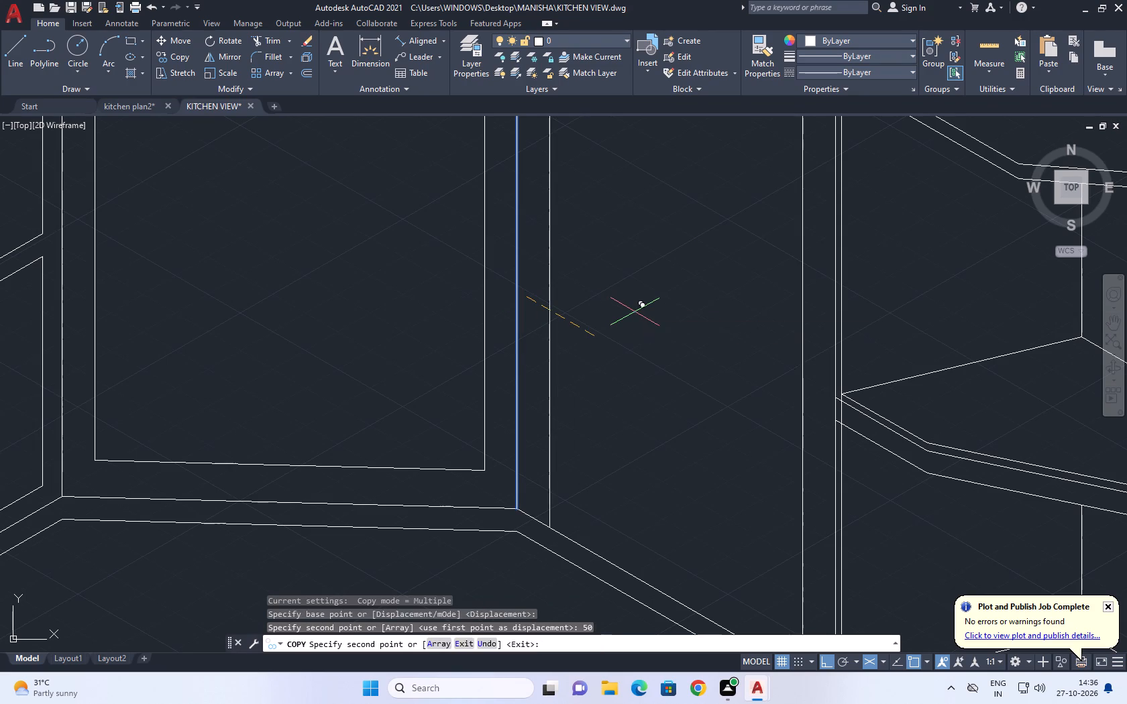
pyautogui.press('Escape')
# Copy the countertop's lower edge line 50 units straight down across the blank cabinet front, using the right isoplane.
pyautogui.scroll(-3, 627, 316)
pyautogui.scroll(2, 633, 222)
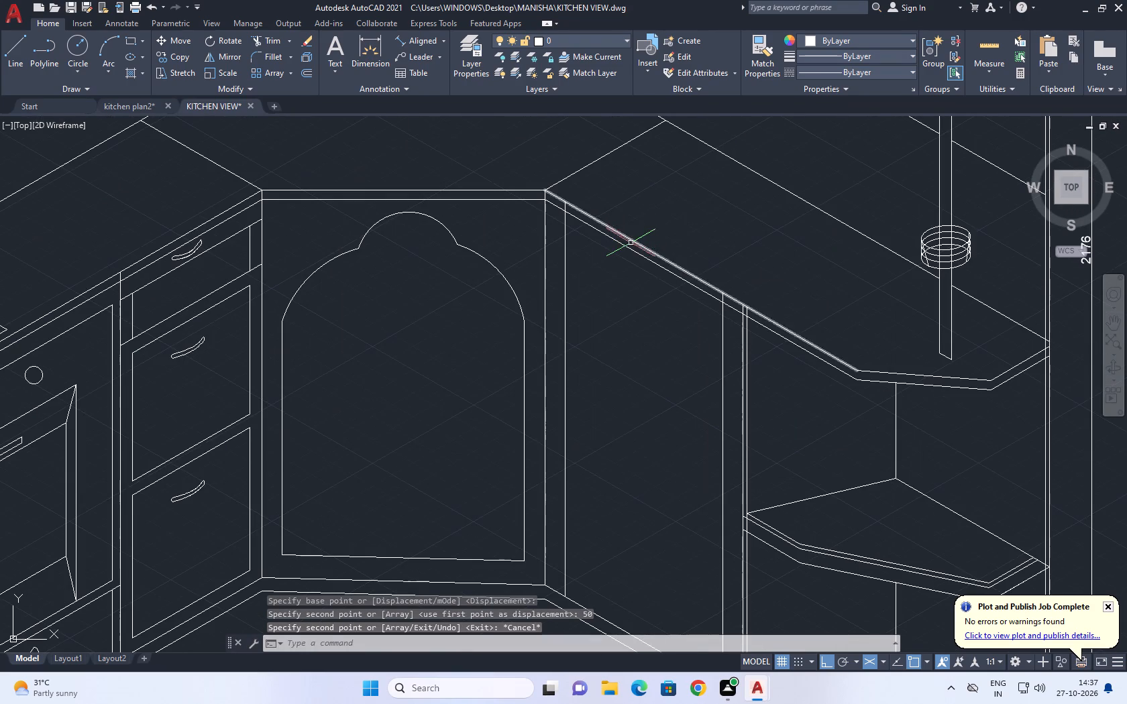
pyautogui.click(629, 247)
pyautogui.press('c')
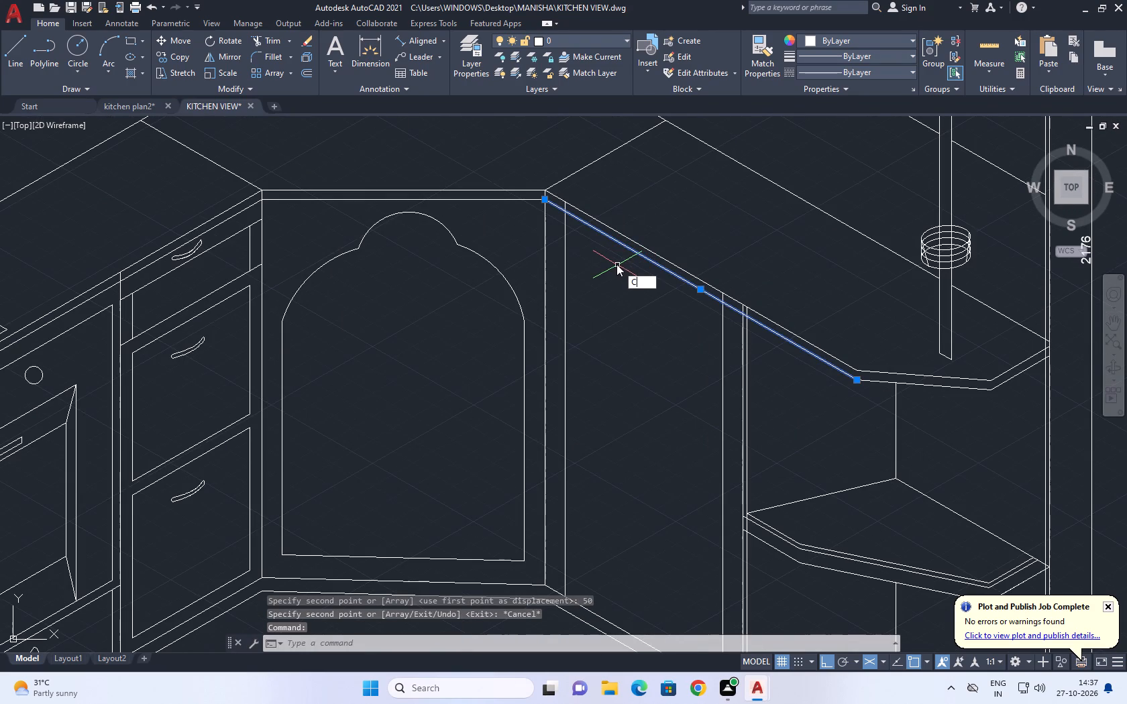
pyautogui.press('o')
pyautogui.press('space')
pyautogui.click(623, 255)
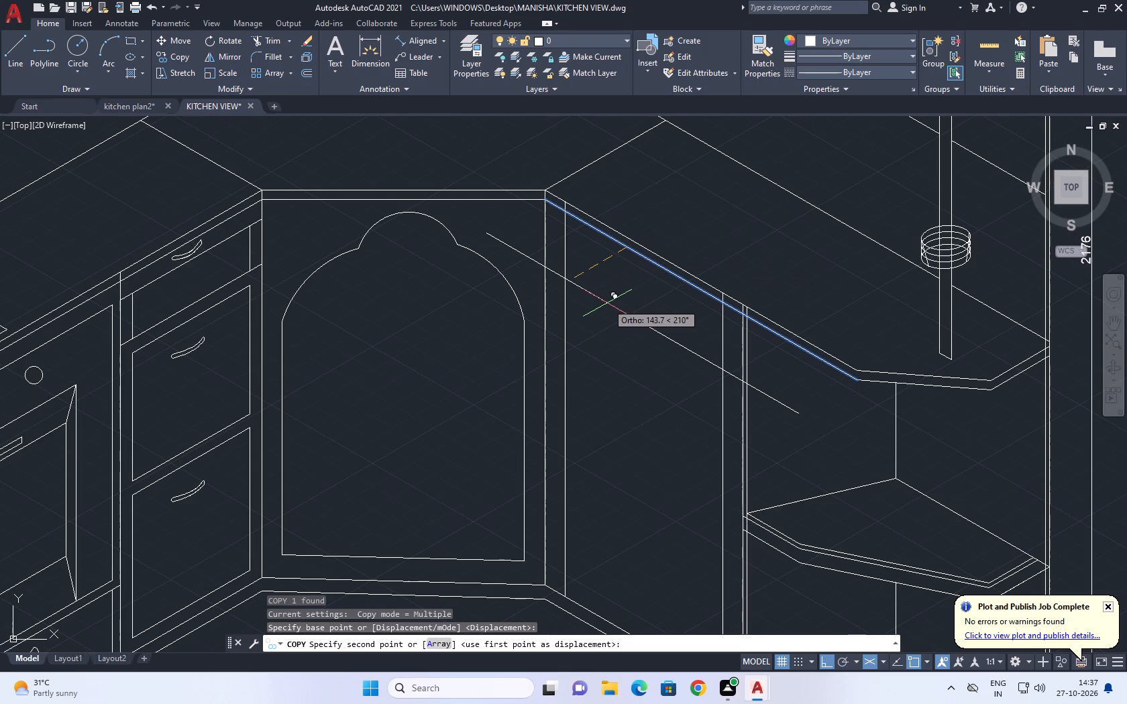
pyautogui.press('F5')
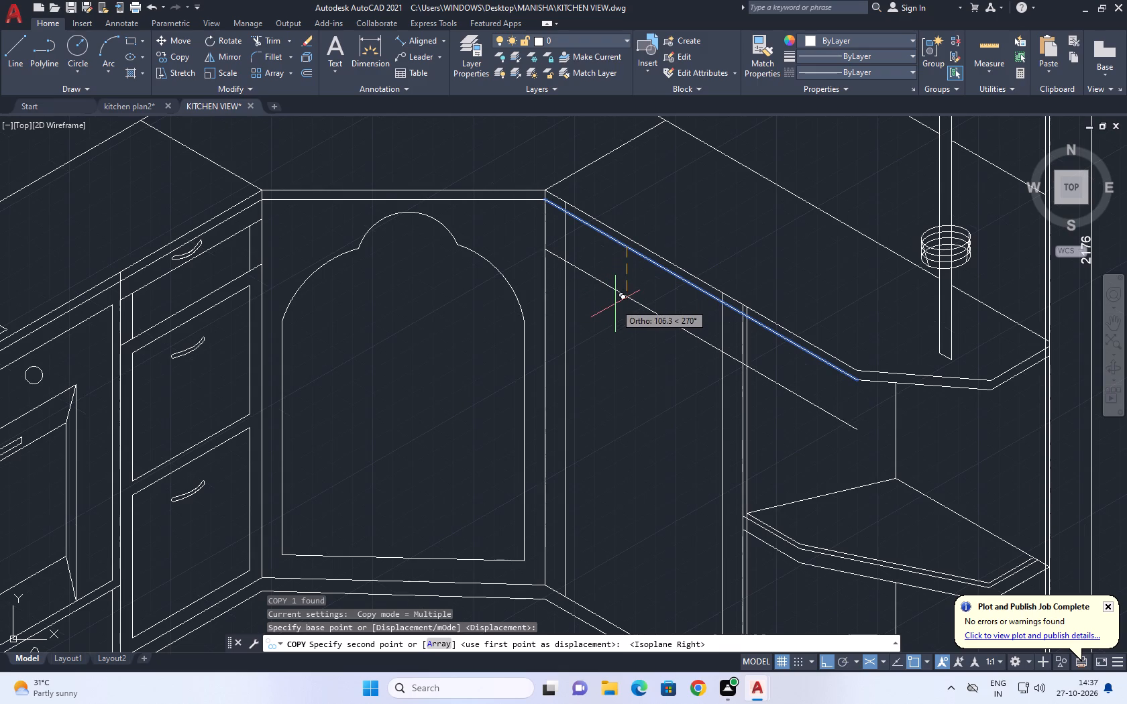
pyautogui.press('5')
pyautogui.press('0')
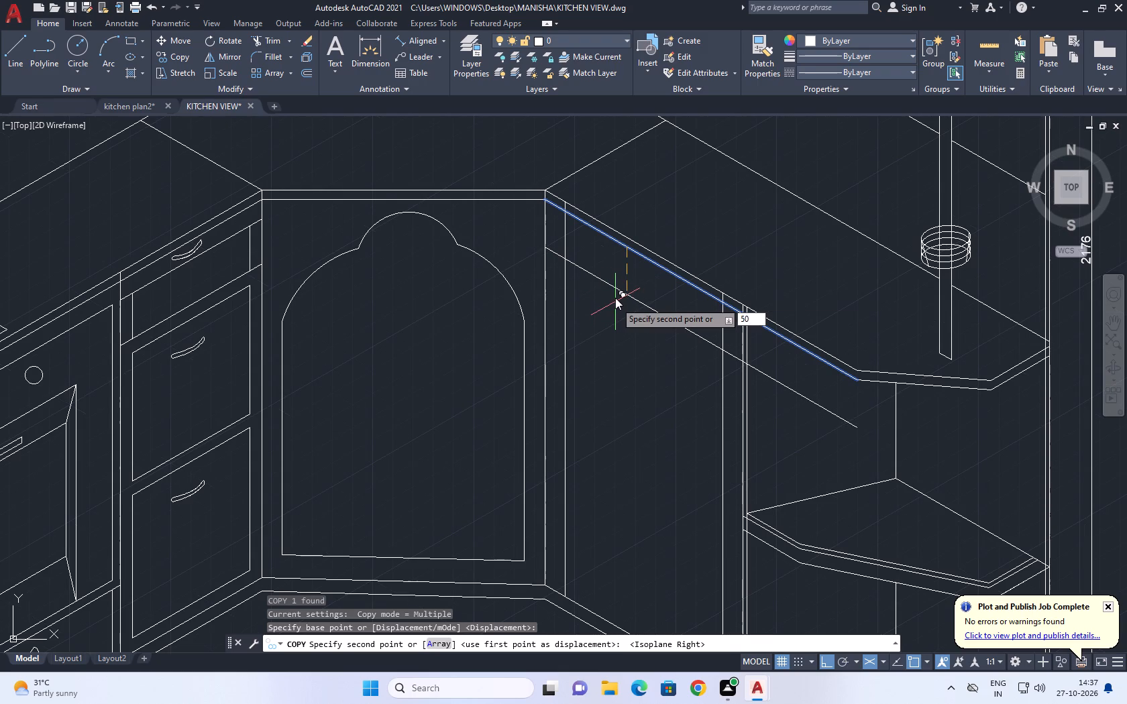
pyautogui.press('space')
pyautogui.moveTo(675, 325); pyautogui.dragTo(673, 208, button='middle')
pyautogui.press('Escape')
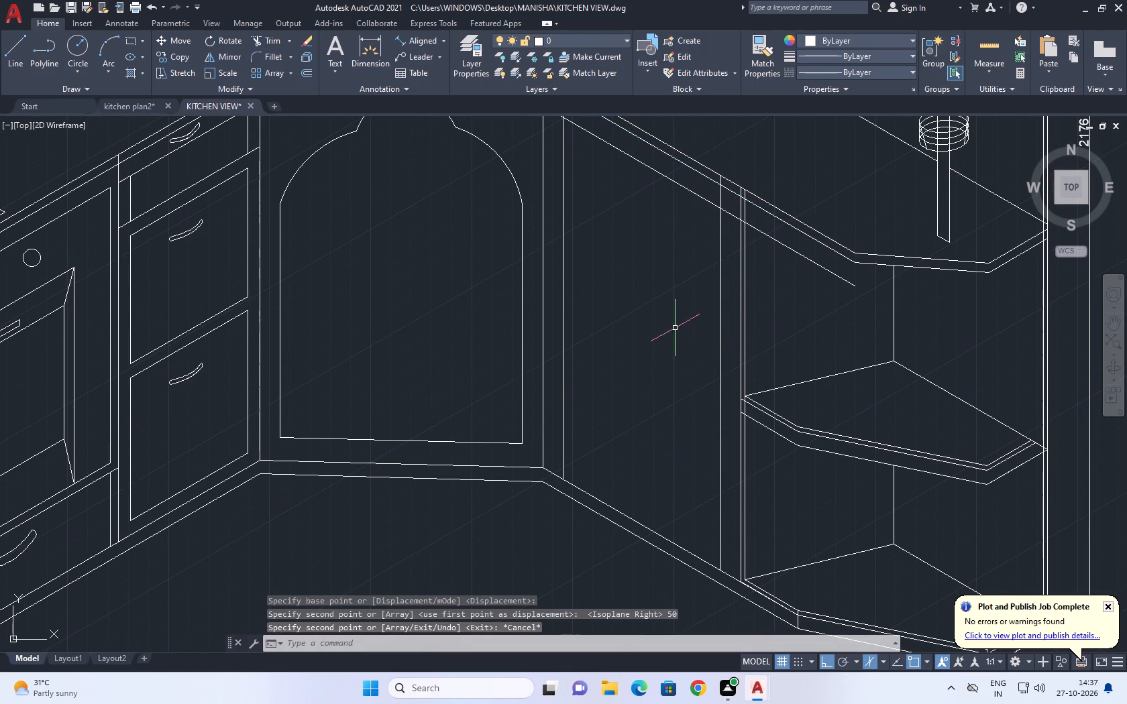
# Copy the upper plinth line below the blank cabinet 50 units straight up.
pyautogui.moveTo(661, 491); pyautogui.dragTo(659, 357, button='middle')
pyautogui.click(672, 412)
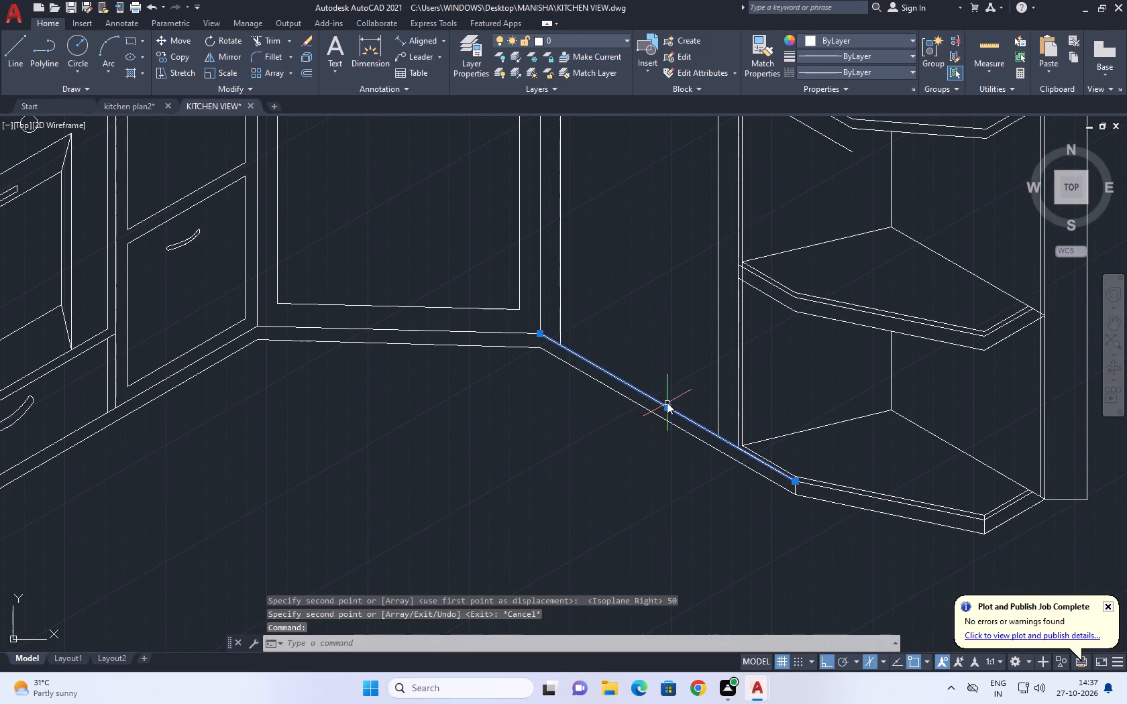
pyautogui.press('c')
pyautogui.press('o')
pyautogui.press('space')
pyautogui.click(671, 410)
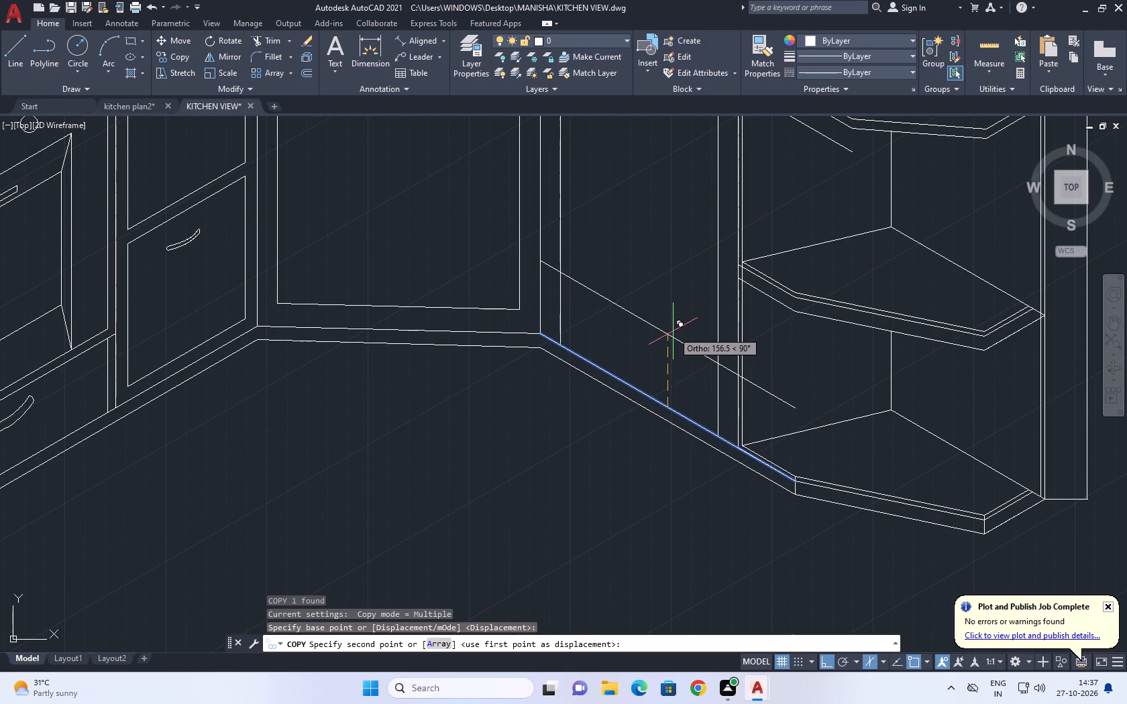
pyautogui.write('50')
pyautogui.press('space')
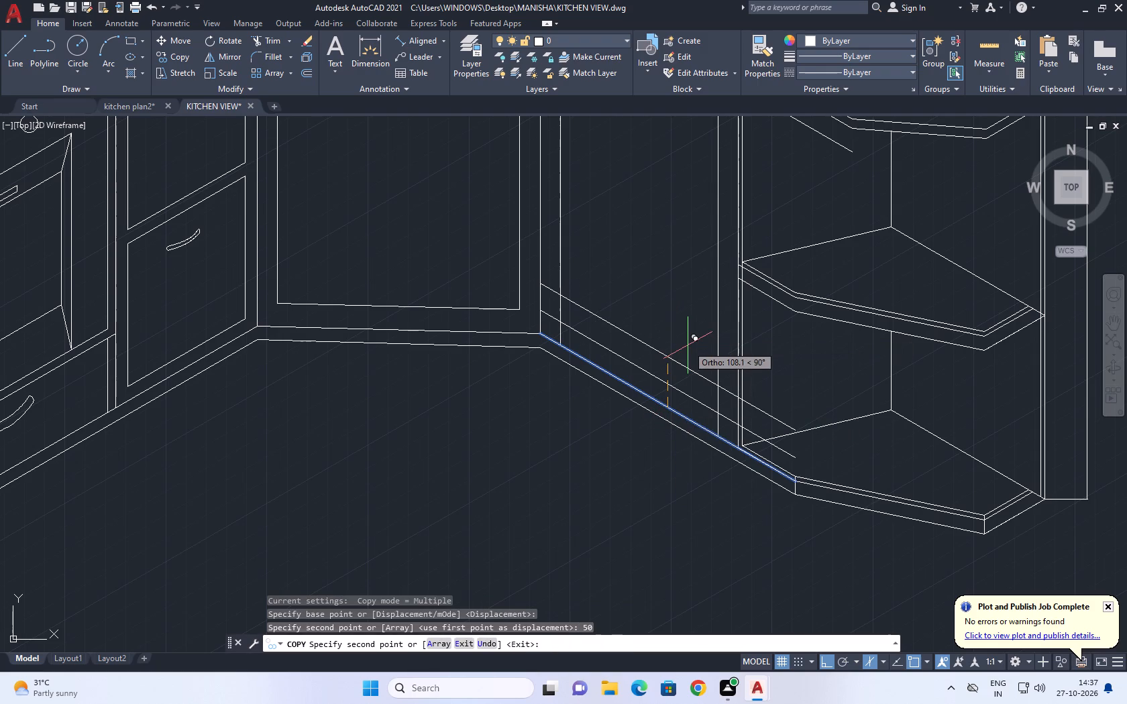
pyautogui.press('Escape')
# Trim the overrunning line ends at the new door panel's lower corner beside the open shelves.
pyautogui.write('TR')
pyautogui.press('space')
pyautogui.scroll(1, 771, 441)
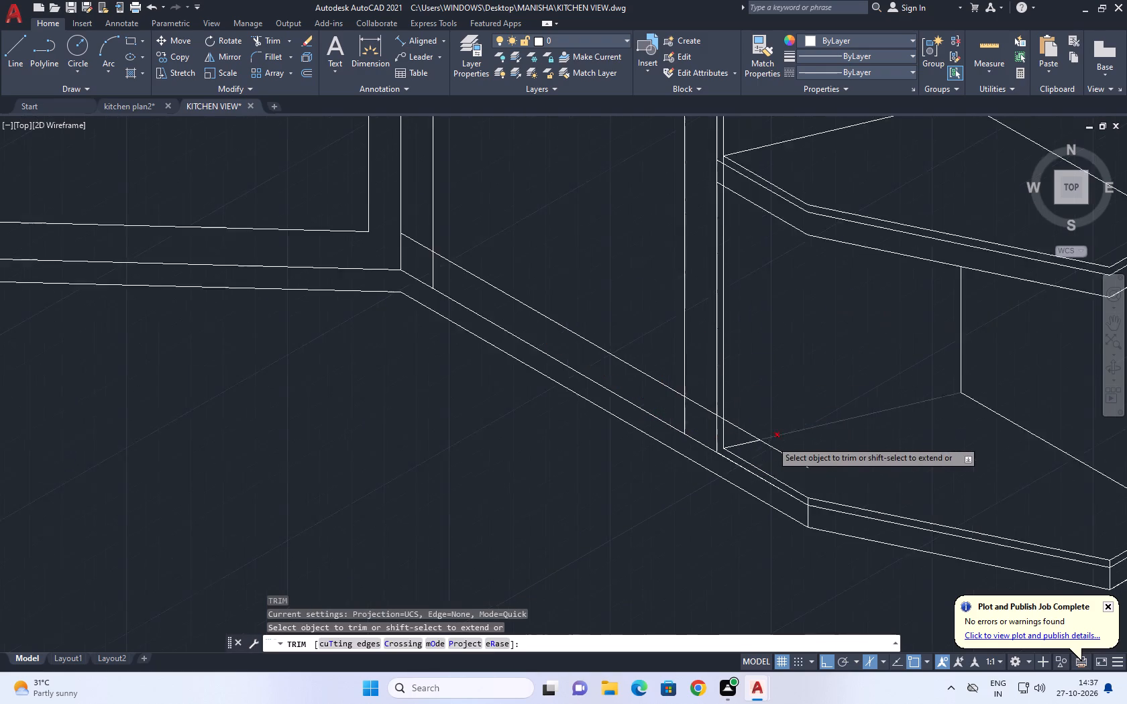
pyautogui.scroll(2, 771, 441)
pyautogui.click(816, 455)
pyautogui.click(775, 471)
pyautogui.click(716, 417)
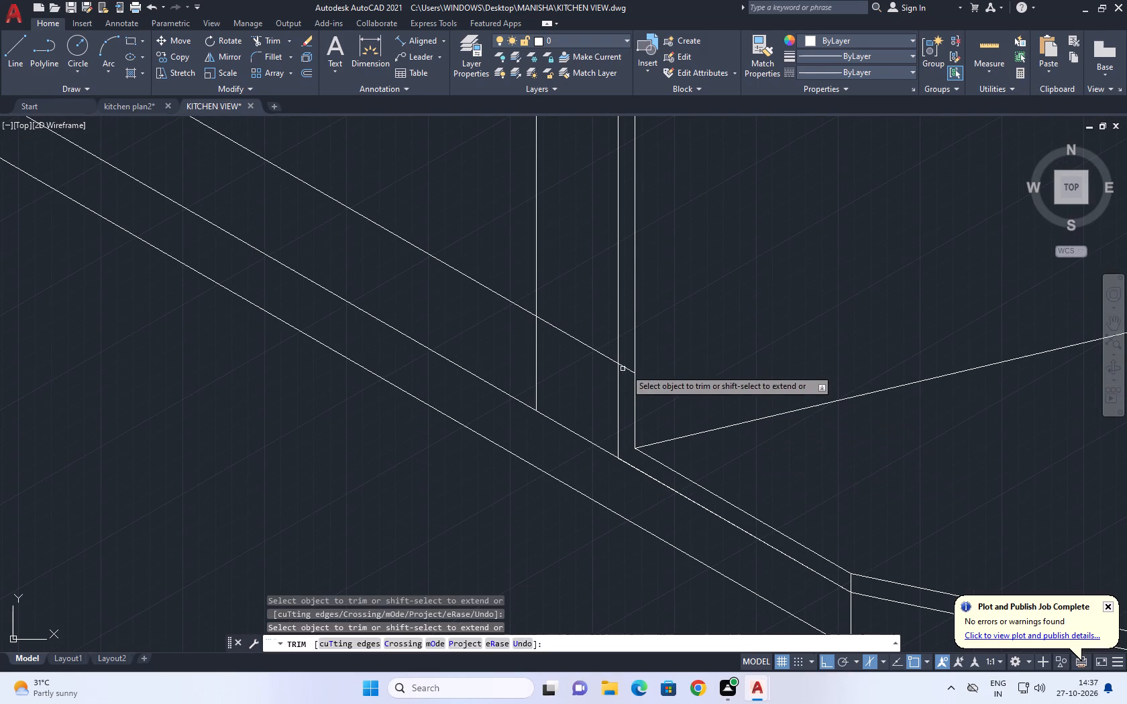
pyautogui.click(632, 368)
pyautogui.click(628, 374)
pyautogui.scroll(-4, 594, 340)
pyautogui.scroll(1, 600, 343)
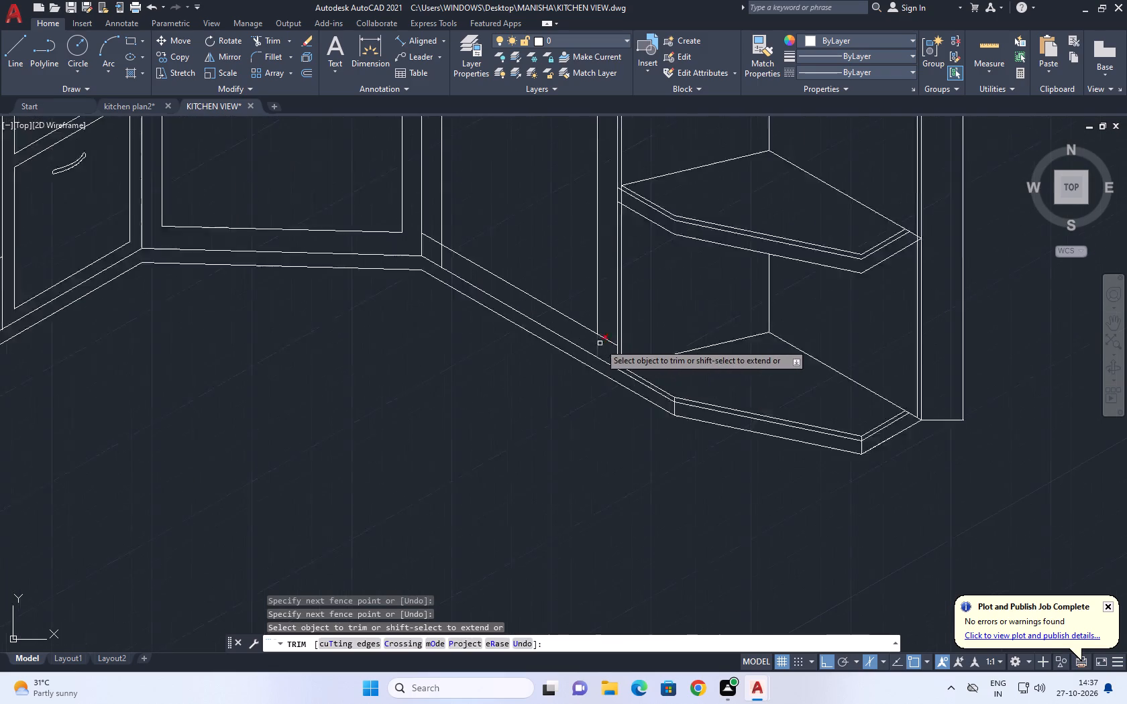
pyautogui.scroll(3, 598, 343)
pyautogui.click(586, 343)
pyautogui.click(639, 326)
# Trim the overlapping line ends at the door panel's lower corner beside the arched corner cabinet.
pyautogui.scroll(-4, 678, 331)
pyautogui.moveTo(618, 307); pyautogui.dragTo(704, 369, button='middle')
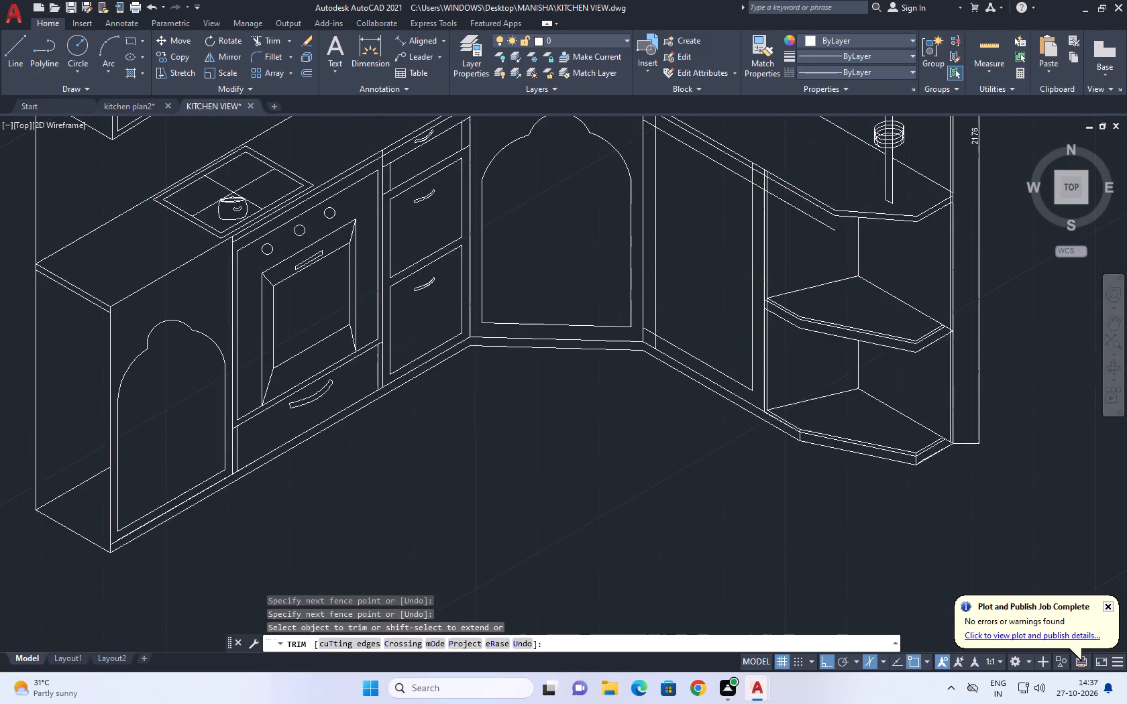
pyautogui.scroll(4, 617, 318)
pyautogui.click(867, 464)
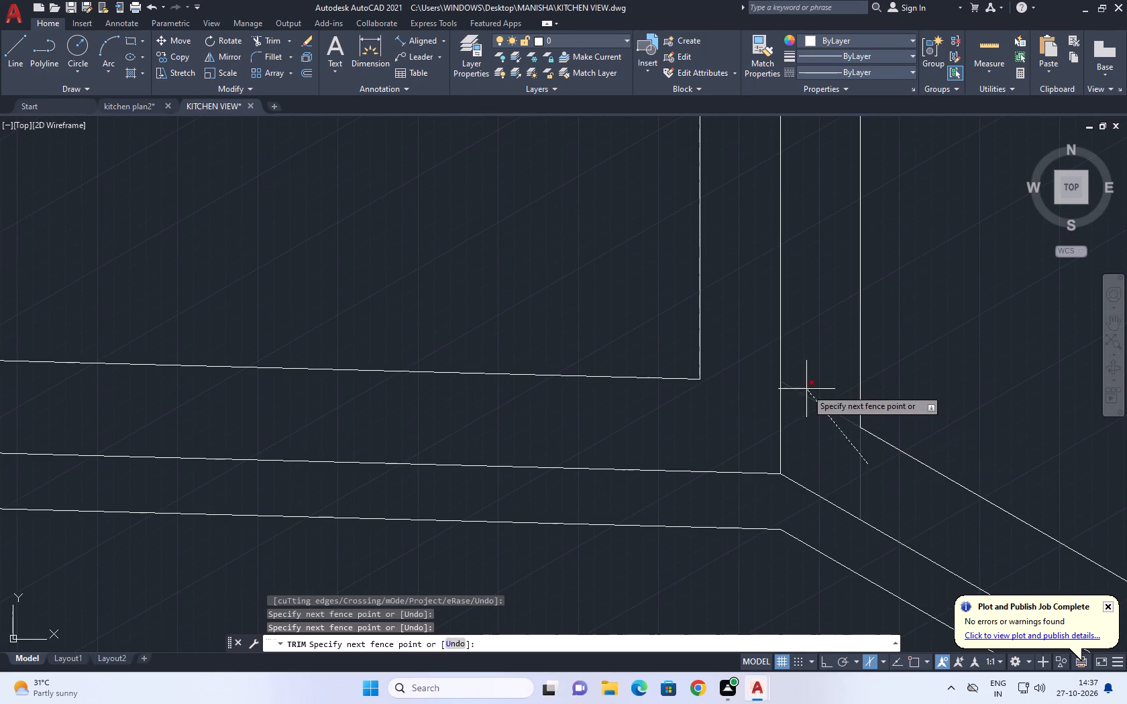
pyautogui.click(806, 389)
# Trim the overrunning line ends at the door panel's upper corner beside the open shelves, including the stub in the countertop edge.
pyautogui.scroll(-6, 727, 395)
pyautogui.scroll(1, 835, 335)
pyautogui.click(803, 303)
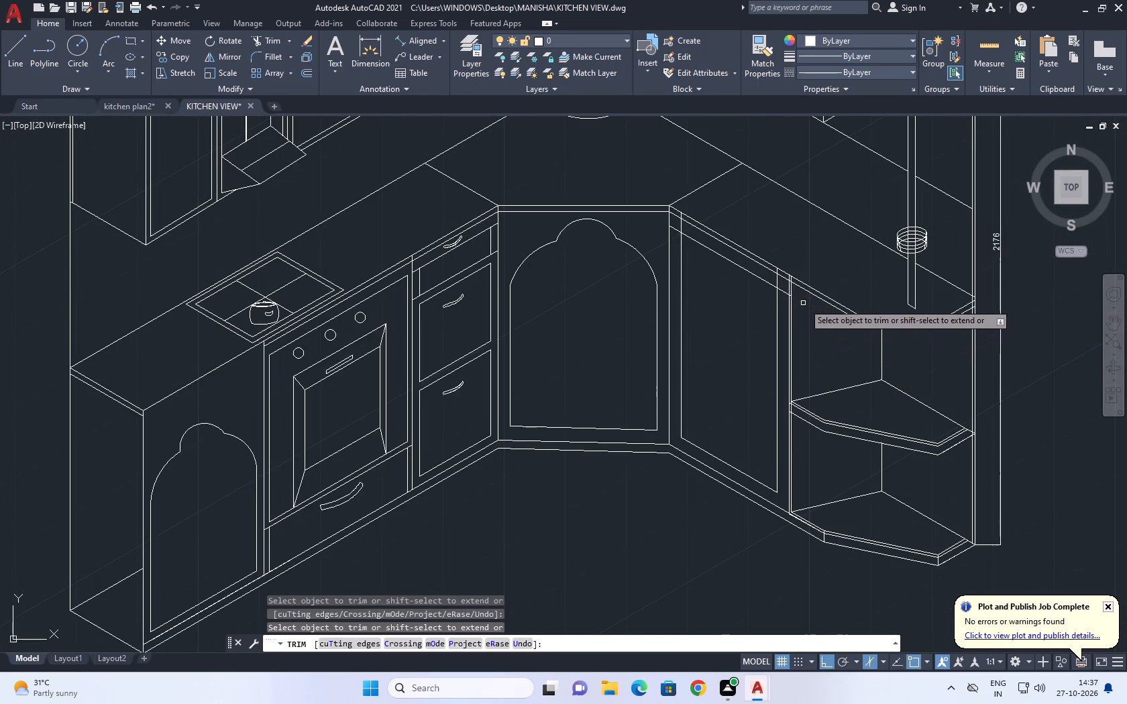
pyautogui.scroll(4, 776, 283)
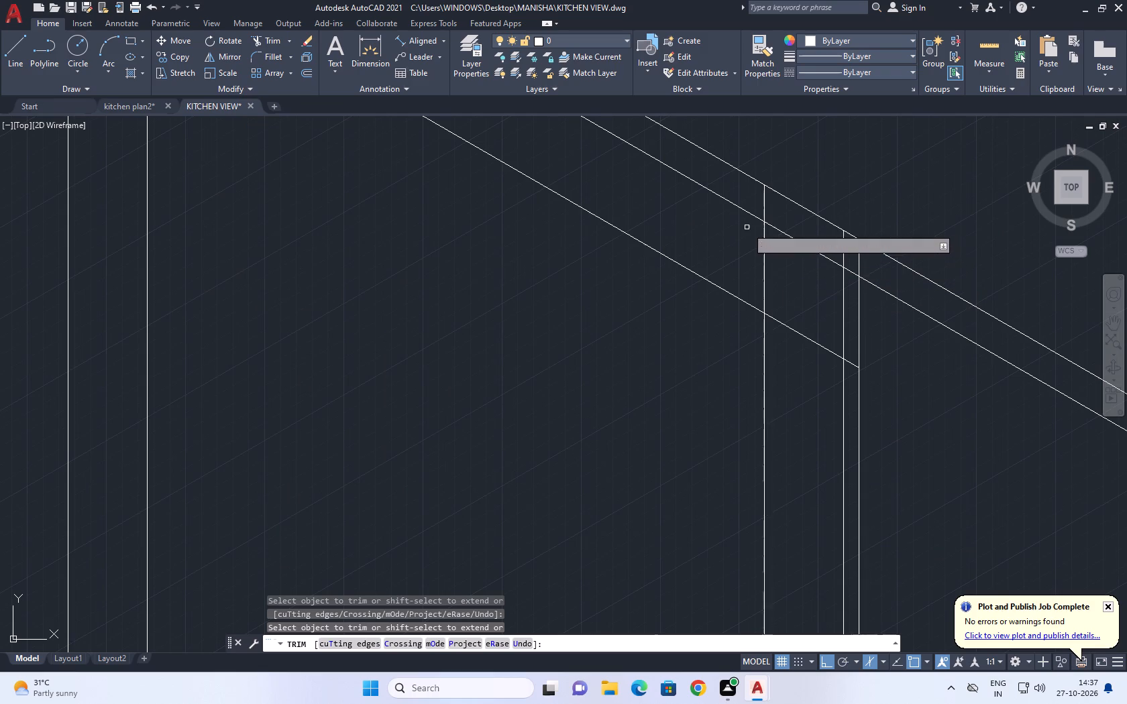
pyautogui.moveTo(747, 228); pyautogui.dragTo(803, 292, button='middle')
pyautogui.moveTo(805, 293); pyautogui.dragTo(812, 298)
pyautogui.click(887, 450)
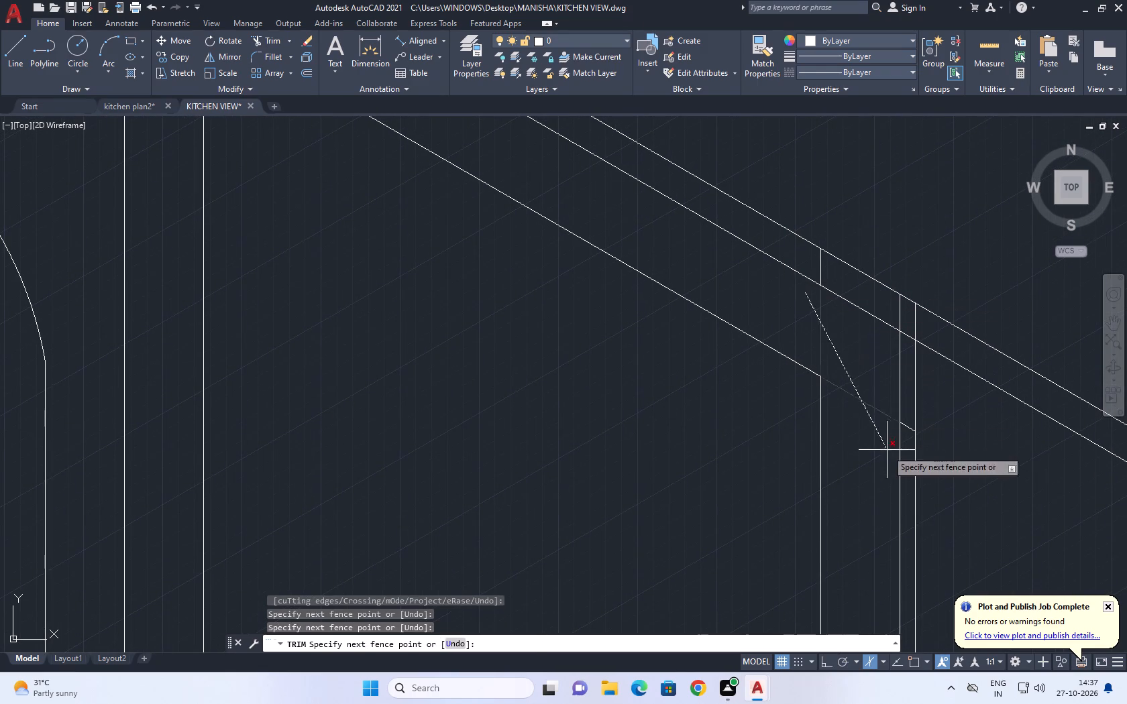
pyautogui.click(908, 425)
pyautogui.click(843, 280)
pyautogui.click(804, 259)
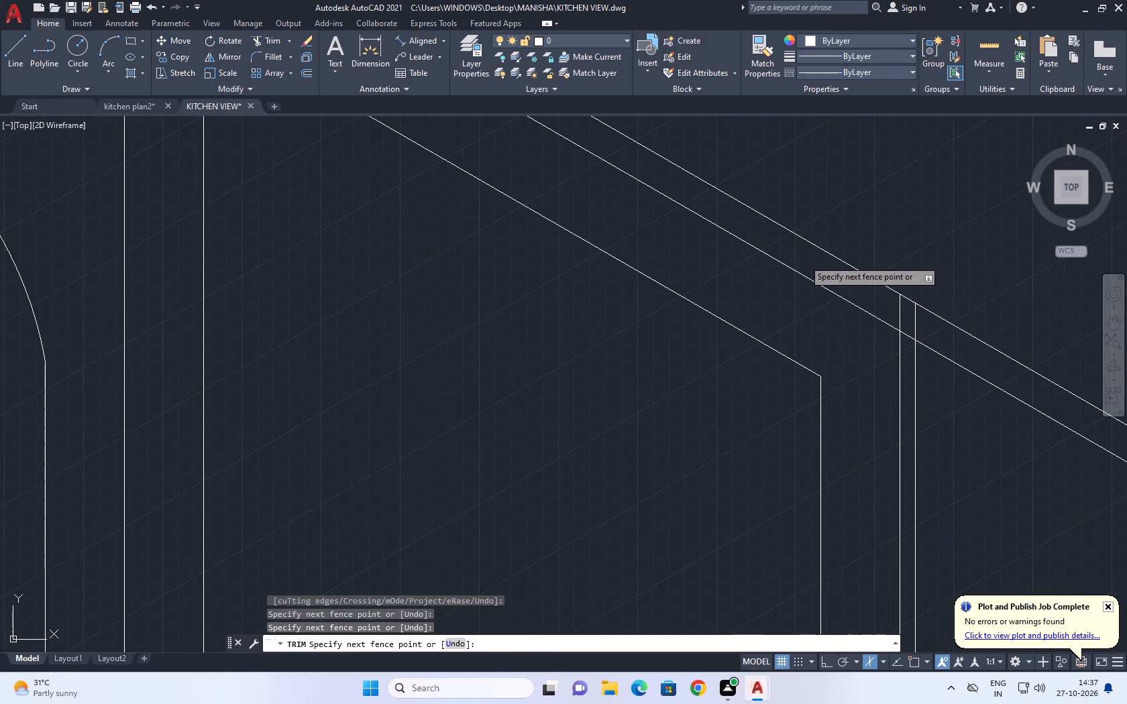
# Trim the crossing line ends at the door panel's upper corner beside the arched corner cabinet, including the stub in the countertop edge.
pyautogui.scroll(-3, 863, 313)
pyautogui.scroll(2, 708, 239)
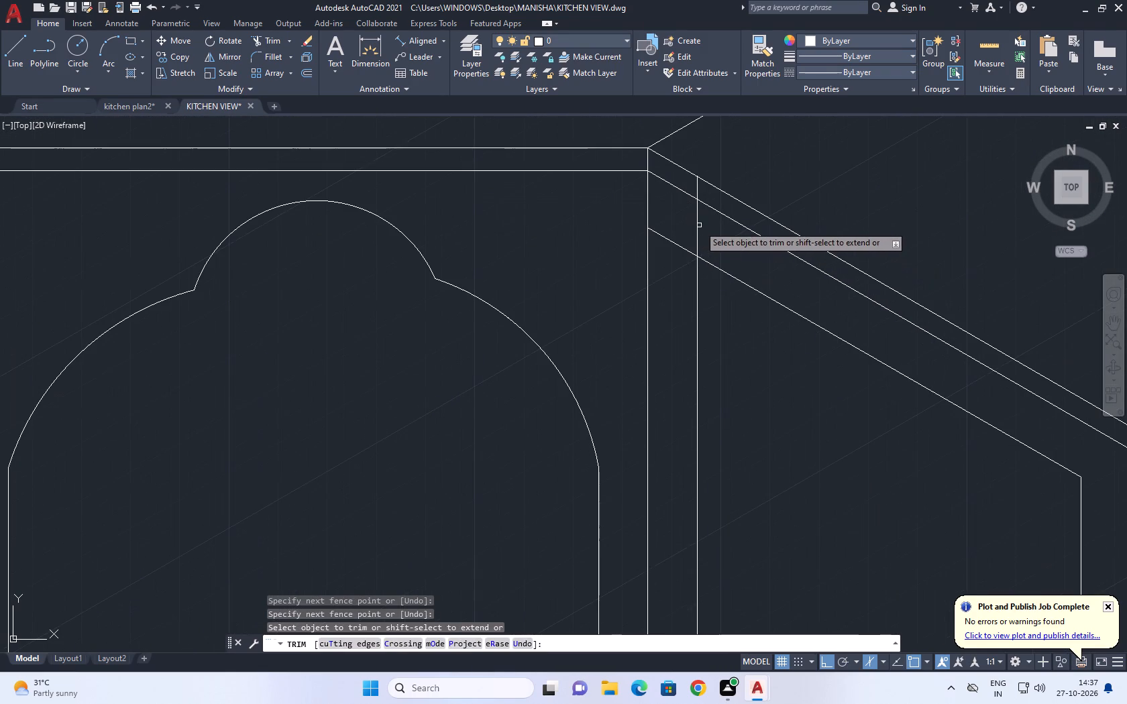
pyautogui.click(699, 225)
pyautogui.click(684, 253)
pyautogui.click(692, 184)
pyautogui.click(703, 192)
pyautogui.scroll(-2, 723, 217)
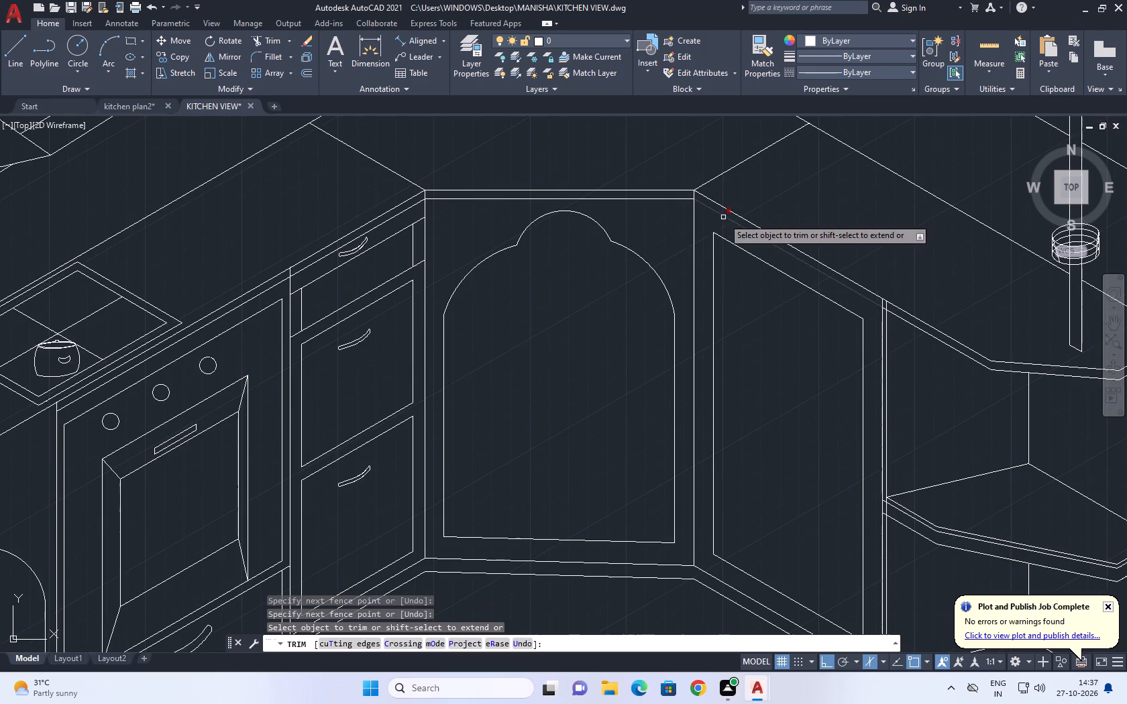
# Trim the cabinet side line's stub that crosses the countertop edge beside the open shelves.
pyautogui.scroll(2, 881, 302)
pyautogui.click(881, 302)
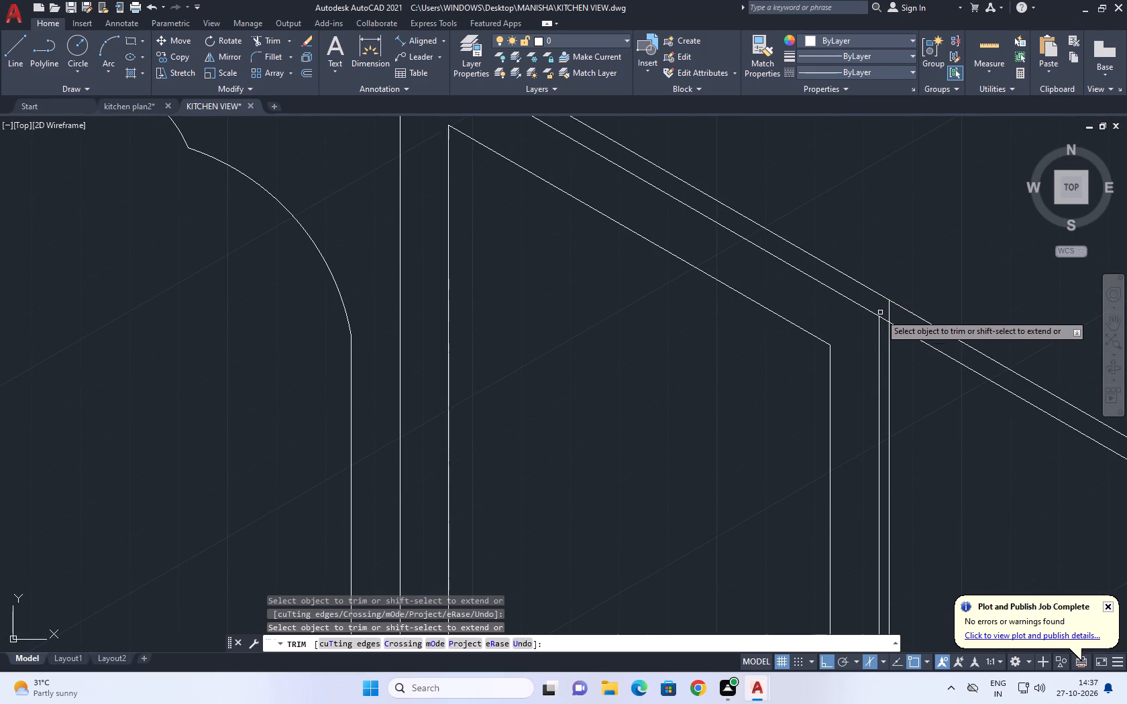
pyautogui.scroll(-3, 881, 317)
pyautogui.press('Escape')
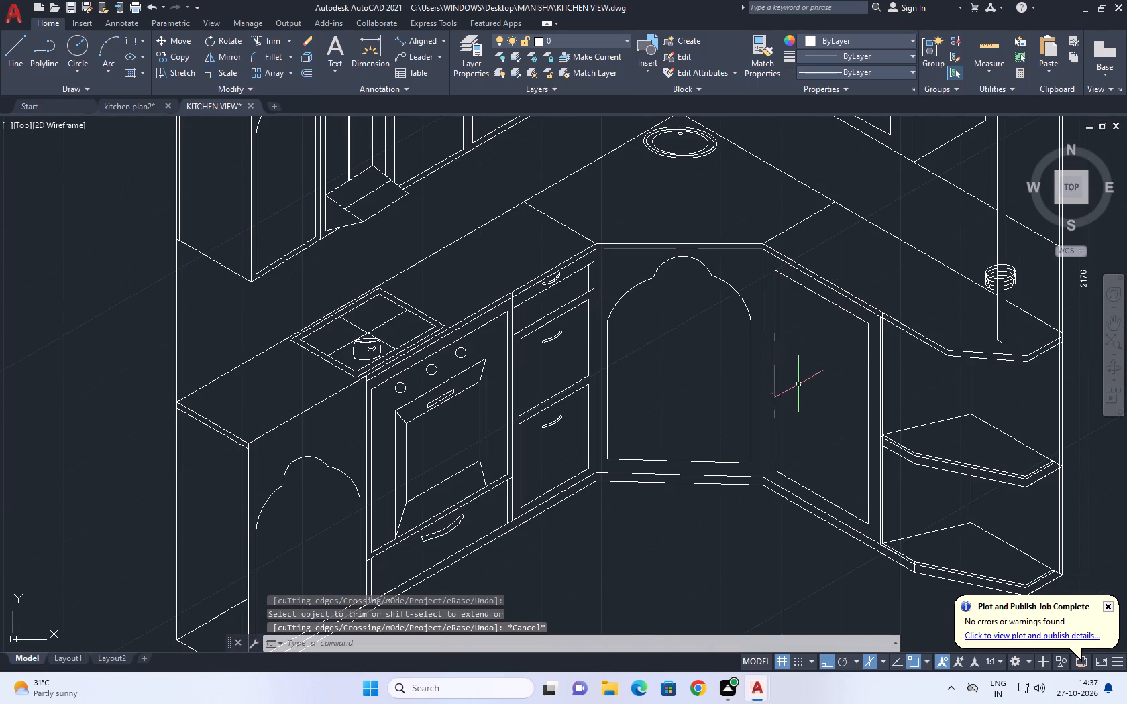
# Draw a small three-point arc with ortho off, starting on the new door panel's vertical line nearest the arched corner cabinet.
pyautogui.press('a')
pyautogui.press('space')
pyautogui.scroll(2, 774, 322)
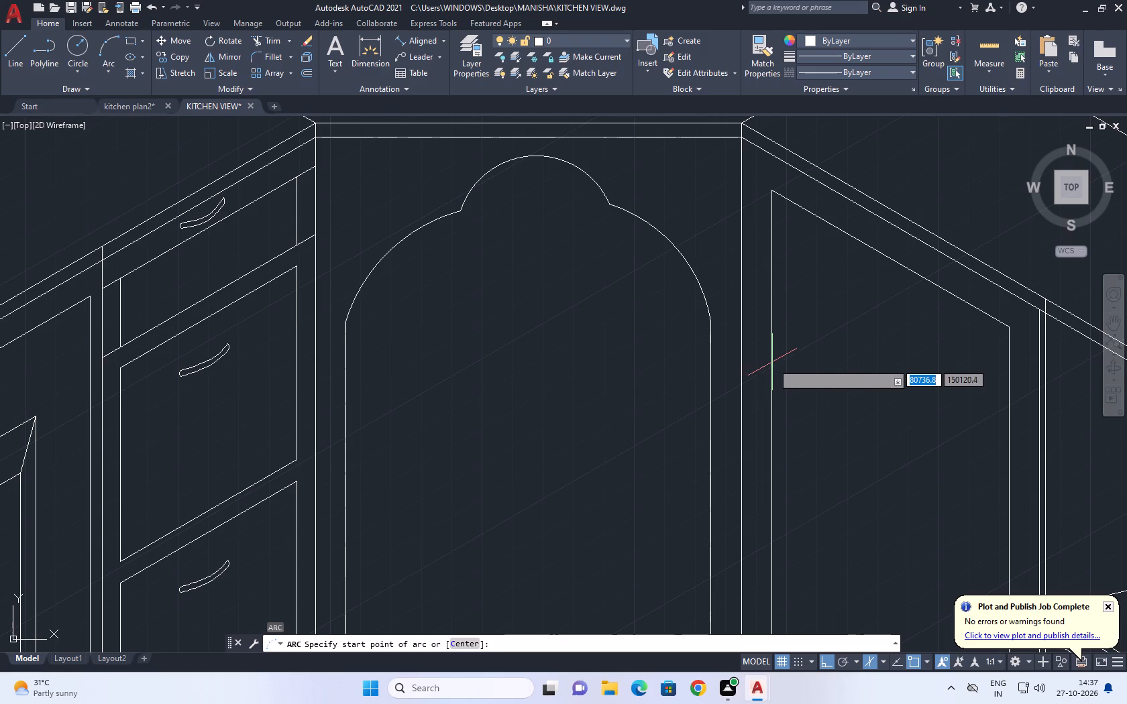
pyautogui.click(771, 419)
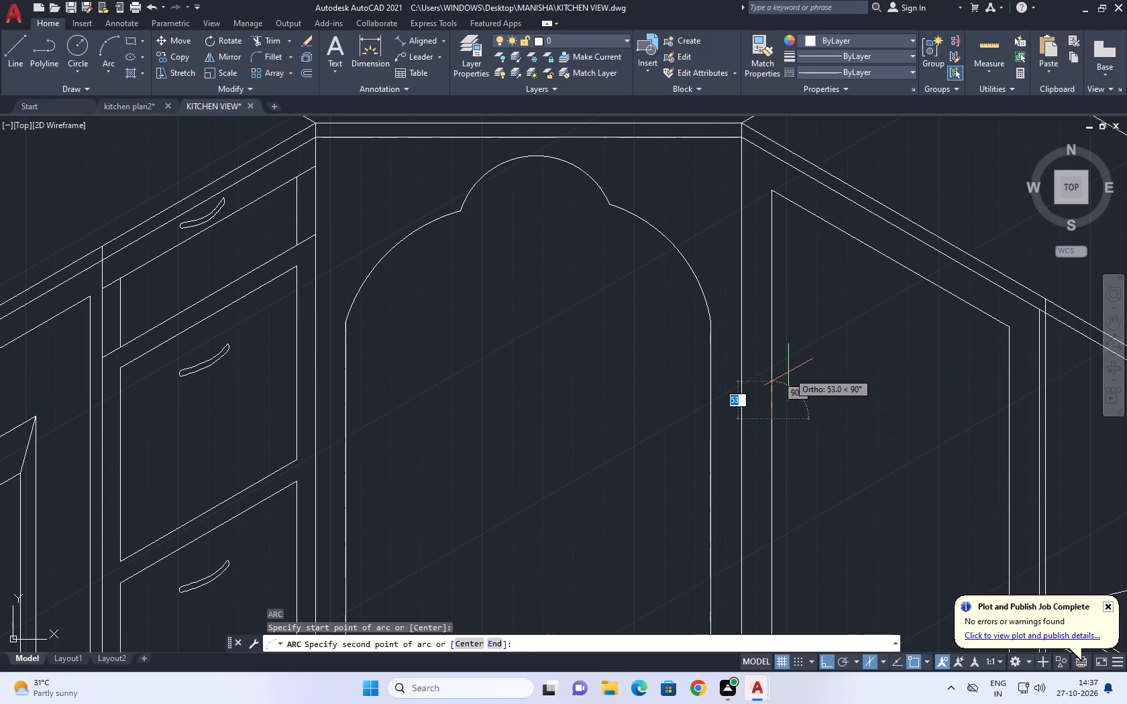
pyautogui.press('F8')
pyautogui.click(810, 385)
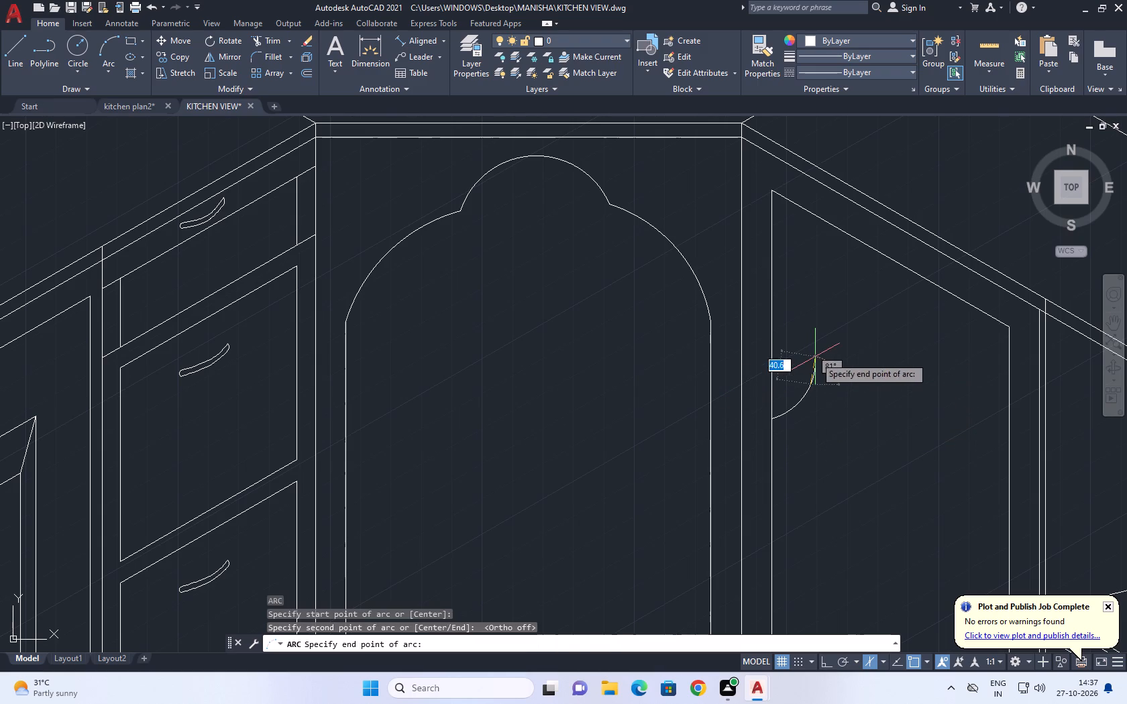
pyautogui.click(815, 357)
# Stretch the new arc's midpoint to reverse its bulge so it curves up from the panel's vertical line like an arch side.
pyautogui.scroll(2, 810, 384)
pyautogui.click(822, 394)
pyautogui.click(803, 363)
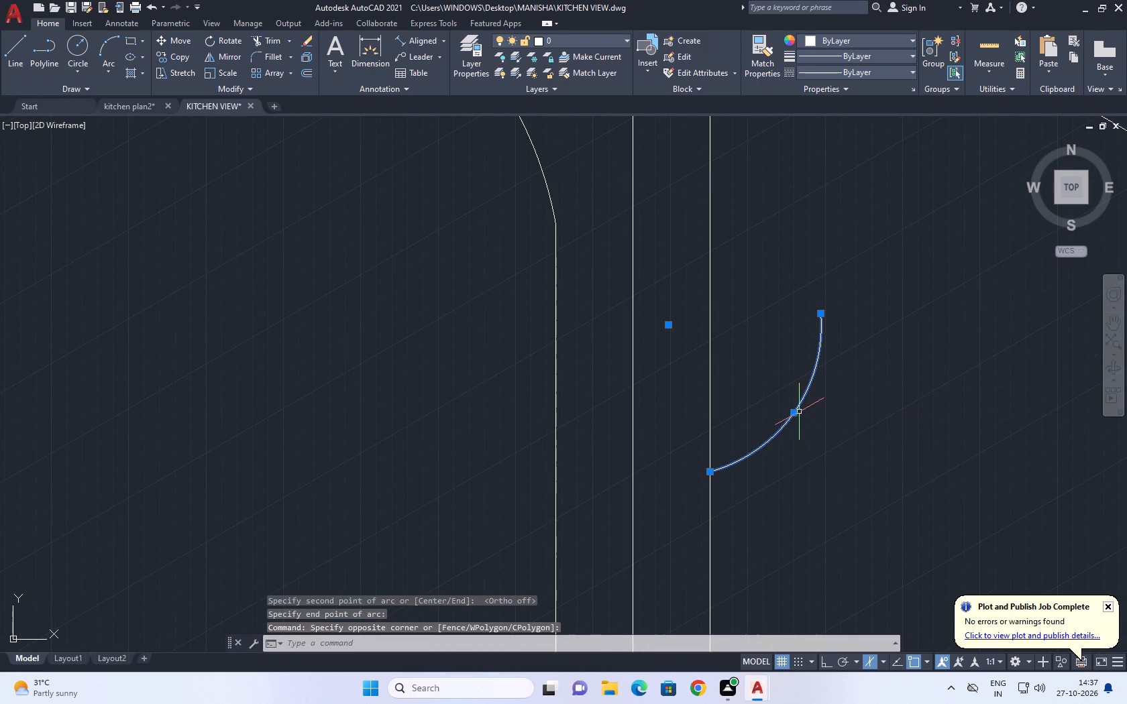
pyautogui.click(796, 412)
pyautogui.click(764, 359)
pyautogui.moveTo(846, 348); pyautogui.dragTo(681, 346, button='middle')
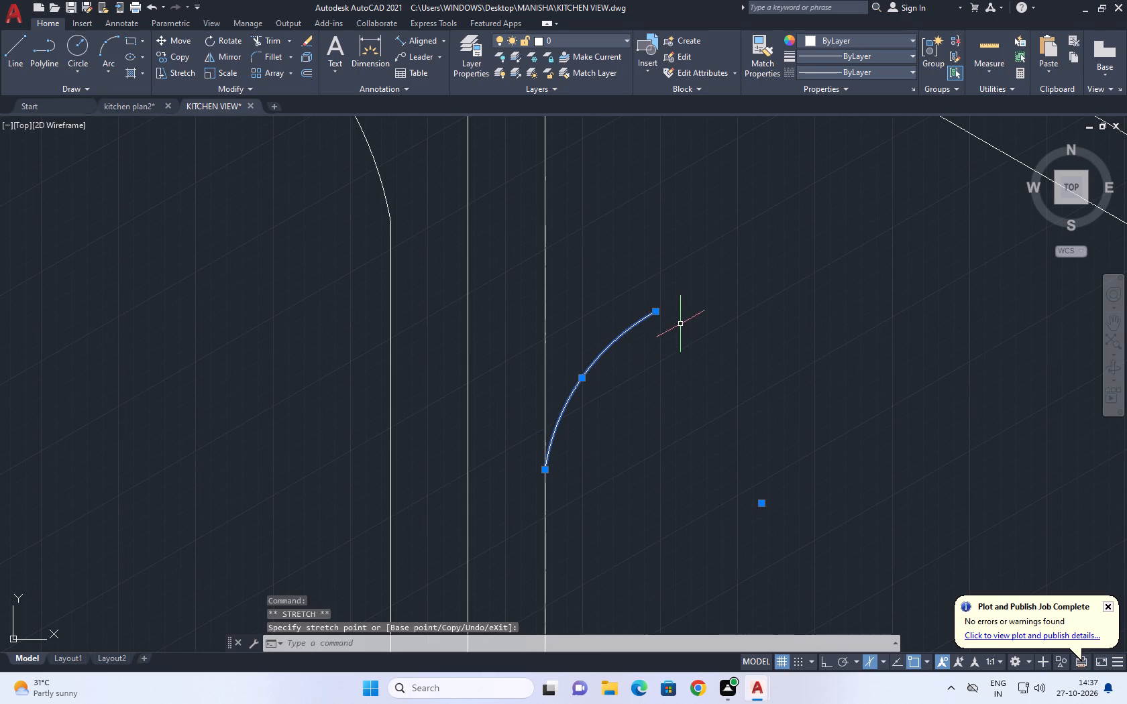
# Stretch the free upper end of the new arch-side arc farther across the door panel beside the open shelves.
pyautogui.click(653, 314)
pyautogui.moveTo(766, 323); pyautogui.dragTo(769, 340)
pyautogui.scroll(-4, 653, 320)
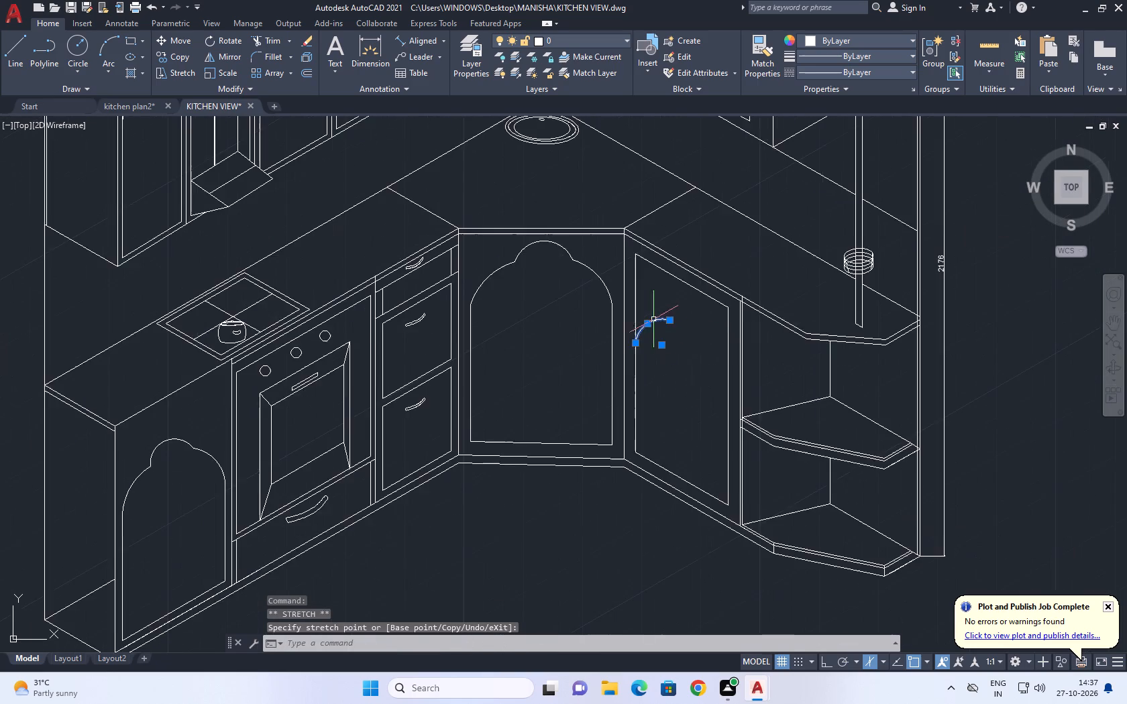
pyautogui.moveTo(709, 353); pyautogui.dragTo(702, 347, button='middle')
pyautogui.scroll(3, 705, 350)
# Move the arch-side arc a short distance down along the panel's vertical line nearest the arched corner cabinet.
pyautogui.press('m')
pyautogui.press('space')
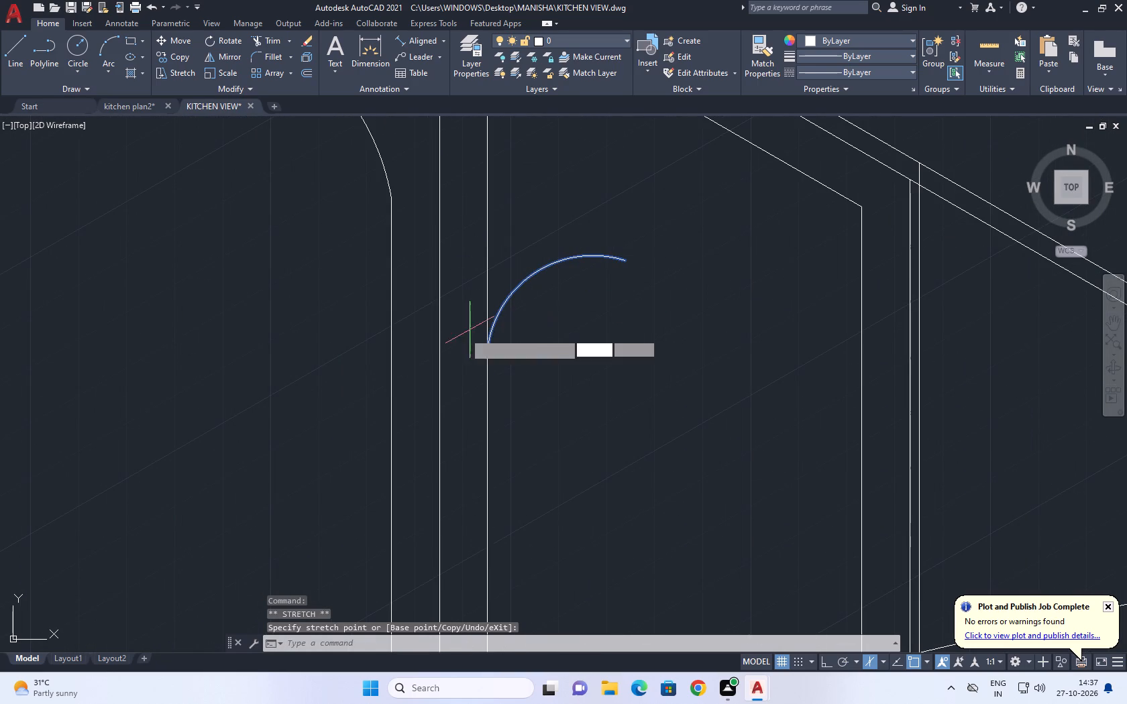
pyautogui.click(490, 354)
pyautogui.click(488, 400)
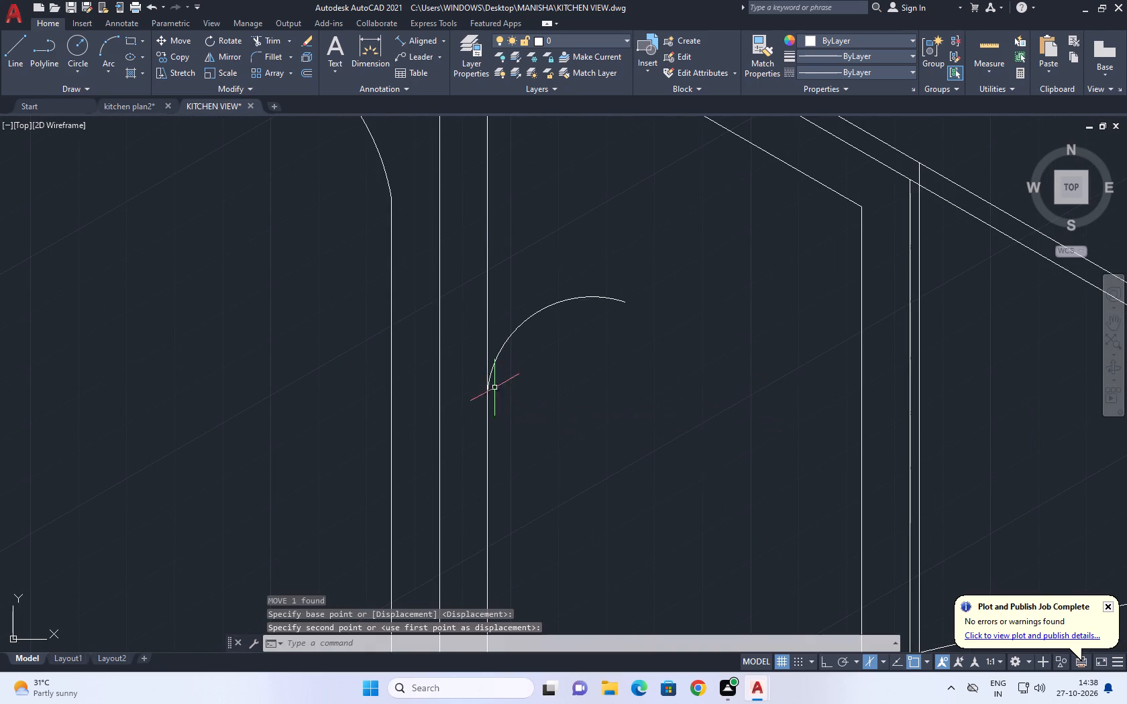
# Stretch the arc's free end slightly upward and back toward the panel line to make the curve more open.
pyautogui.click(621, 279)
pyautogui.click(610, 320)
pyautogui.click(621, 302)
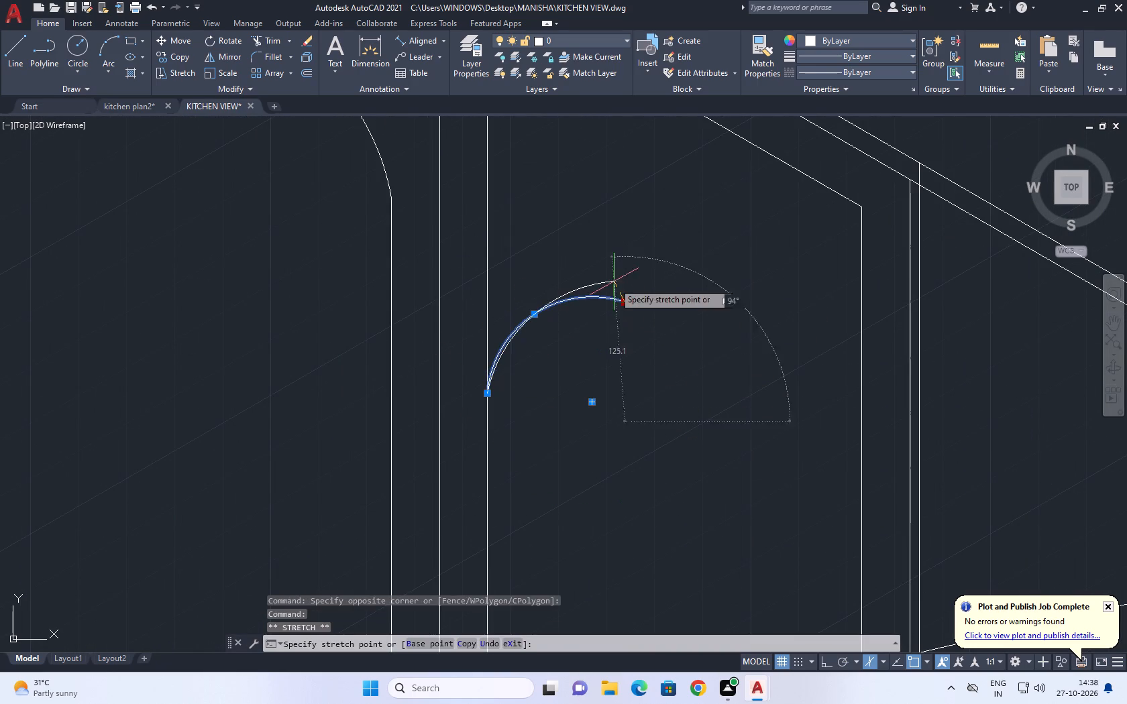
pyautogui.click(613, 278)
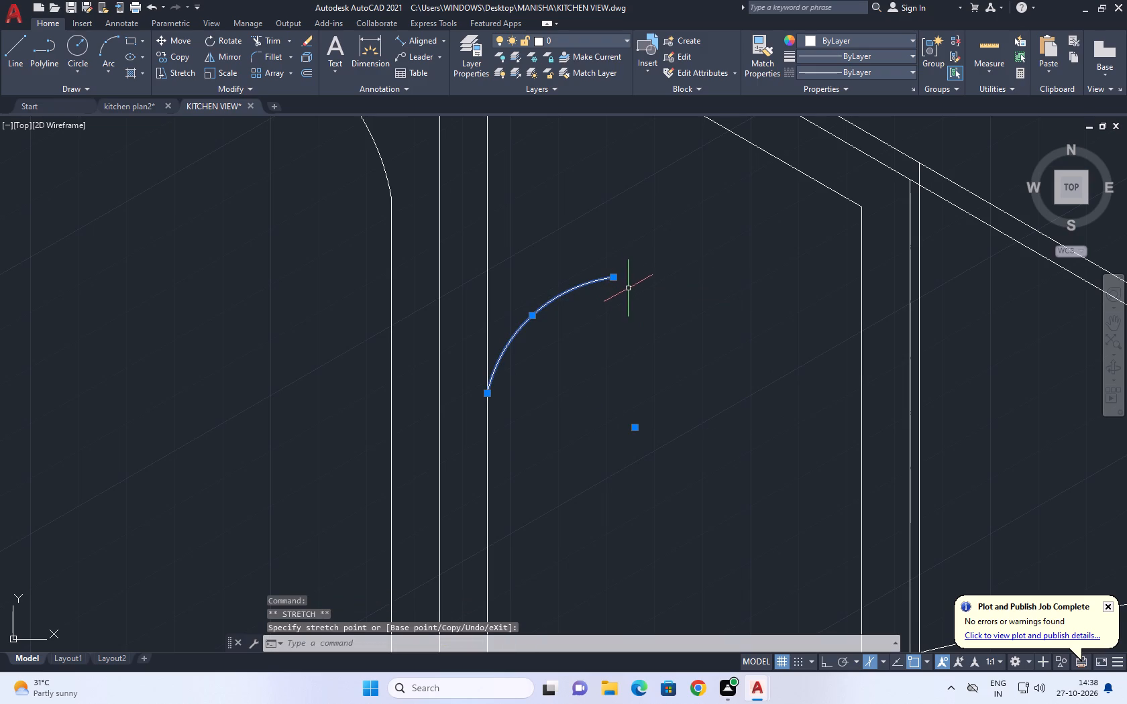
pyautogui.press('Escape')
# Draw a three-point arc rising inward from the panel's vertical line nearest the open shelves as the arch's opposite side.
pyautogui.press('a')
pyautogui.press('space')
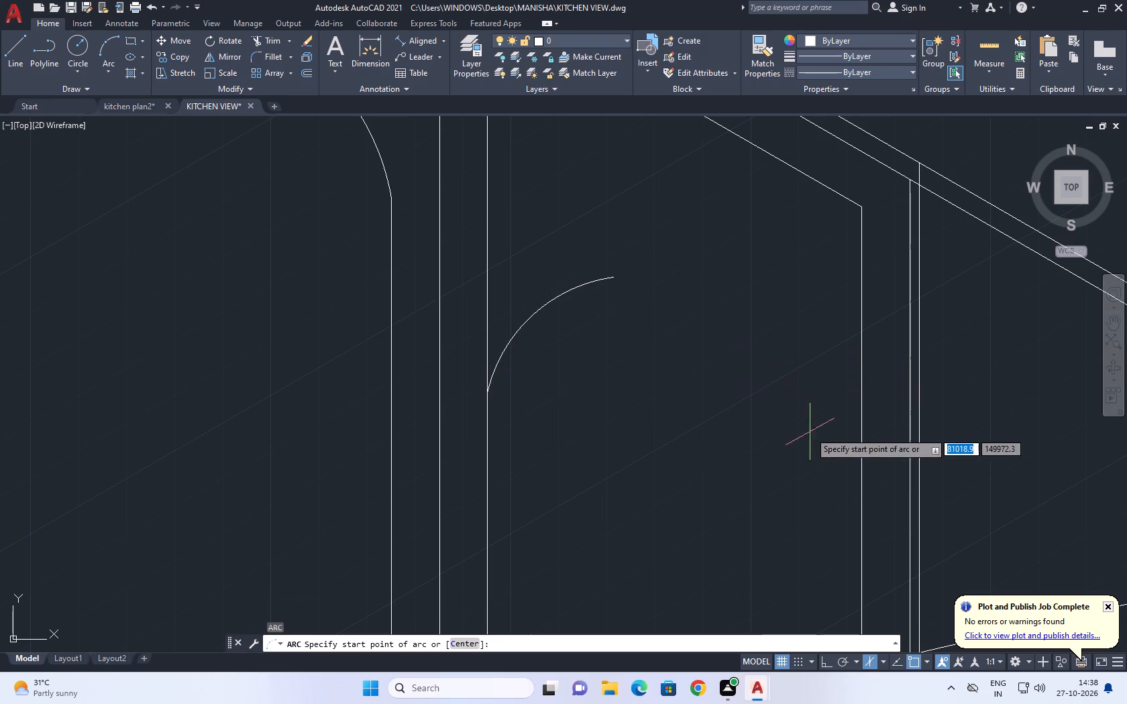
pyautogui.click(858, 479)
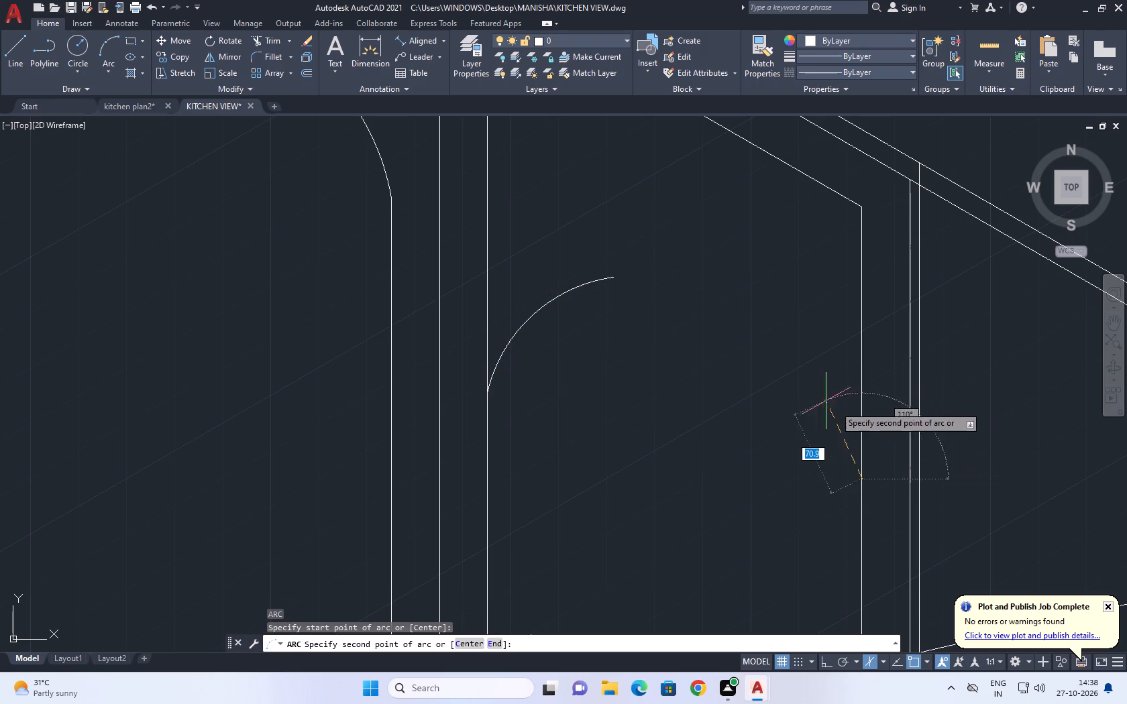
pyautogui.click(817, 385)
pyautogui.click(775, 328)
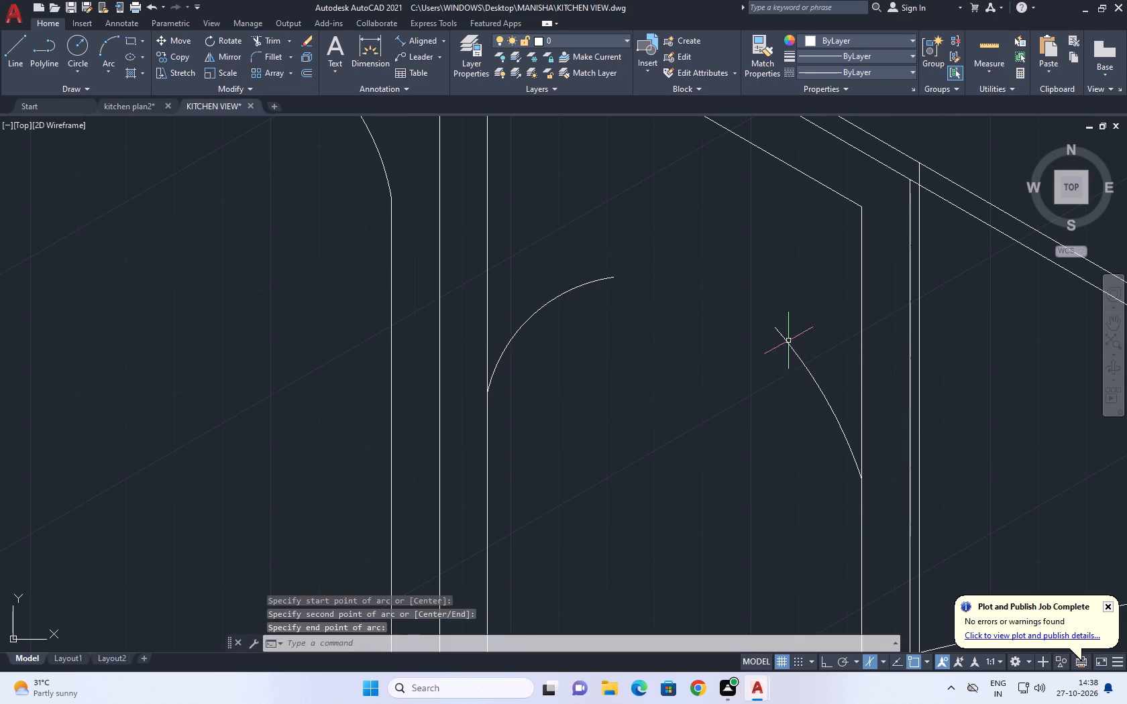
# Bulge the shelf-side arc outward by its midpoint and raise its upper end slightly.
pyautogui.click(822, 404)
pyautogui.click(808, 370)
pyautogui.click(825, 402)
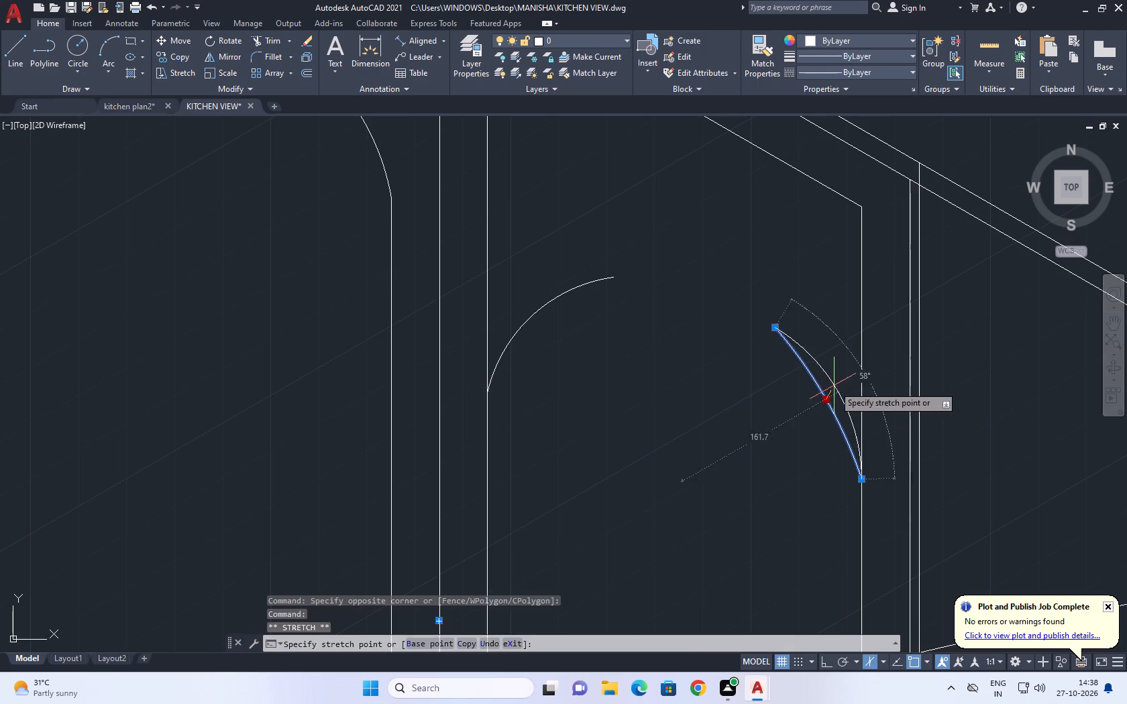
pyautogui.click(839, 369)
pyautogui.click(772, 326)
pyautogui.click(781, 312)
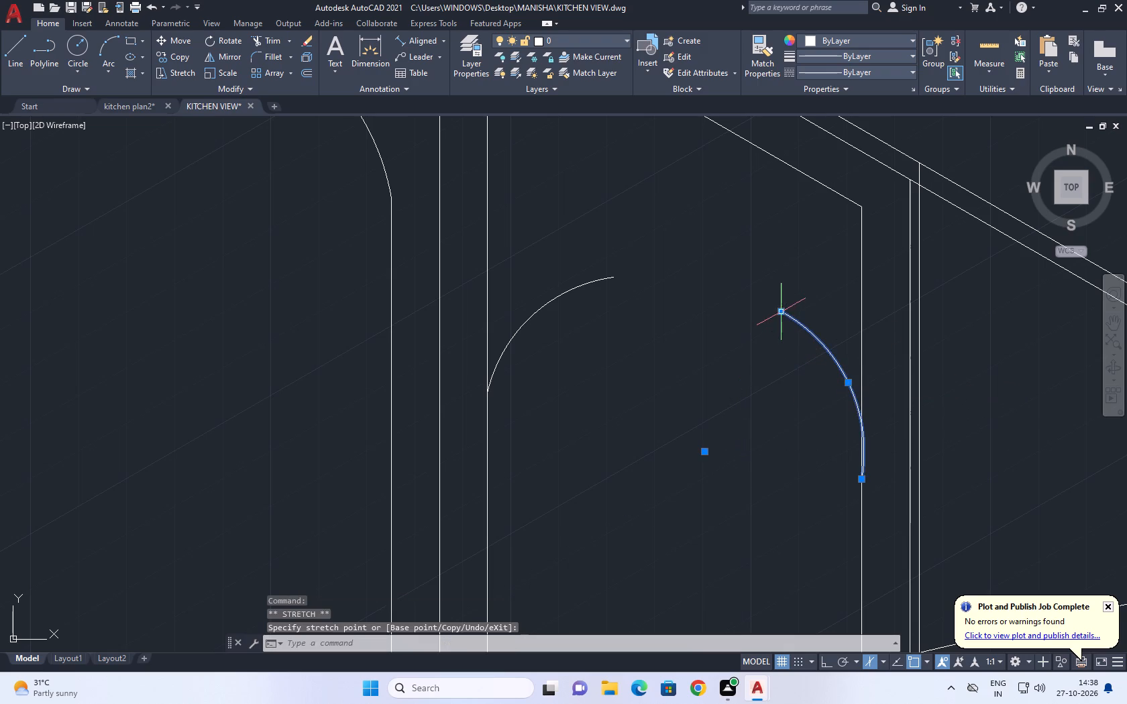
pyautogui.moveTo(689, 290); pyautogui.dragTo(700, 310, button='middle')
pyautogui.press('Escape')
# Draw a three-point arc joining the upper ends of the two side arcs to form the arch's rounded top.
pyautogui.moveTo(744, 338); pyautogui.dragTo(752, 361, button='middle')
pyautogui.press('a')
pyautogui.press('space')
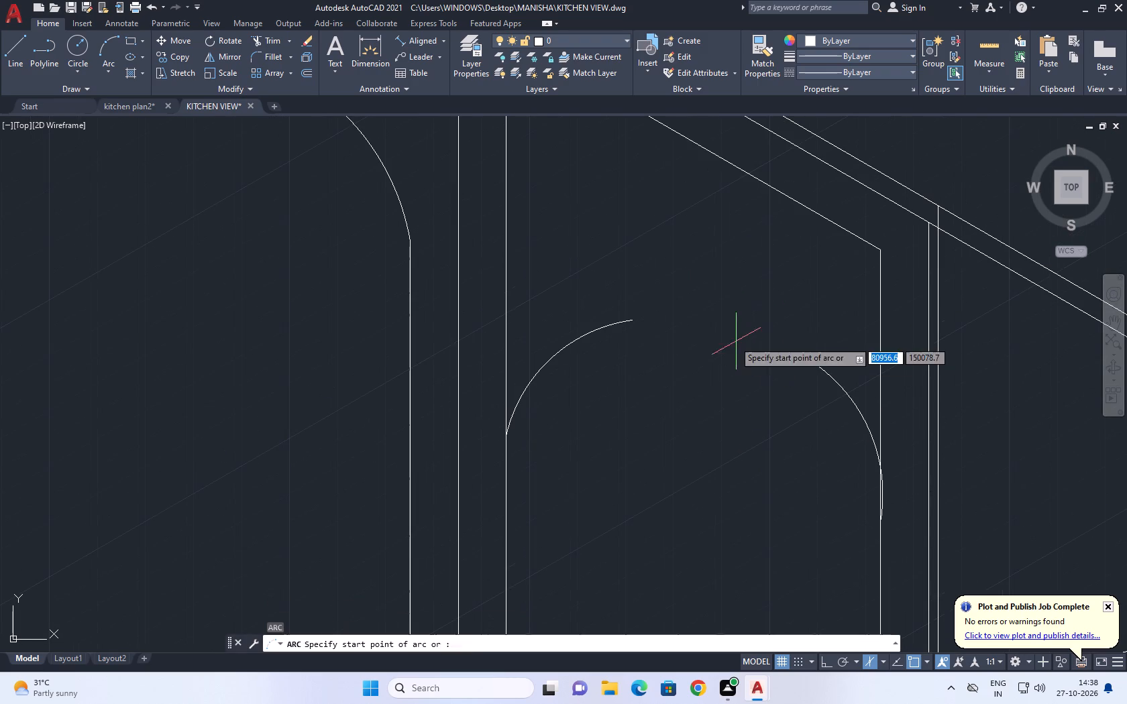
pyautogui.click(633, 318)
pyautogui.moveTo(686, 272); pyautogui.dragTo(689, 263)
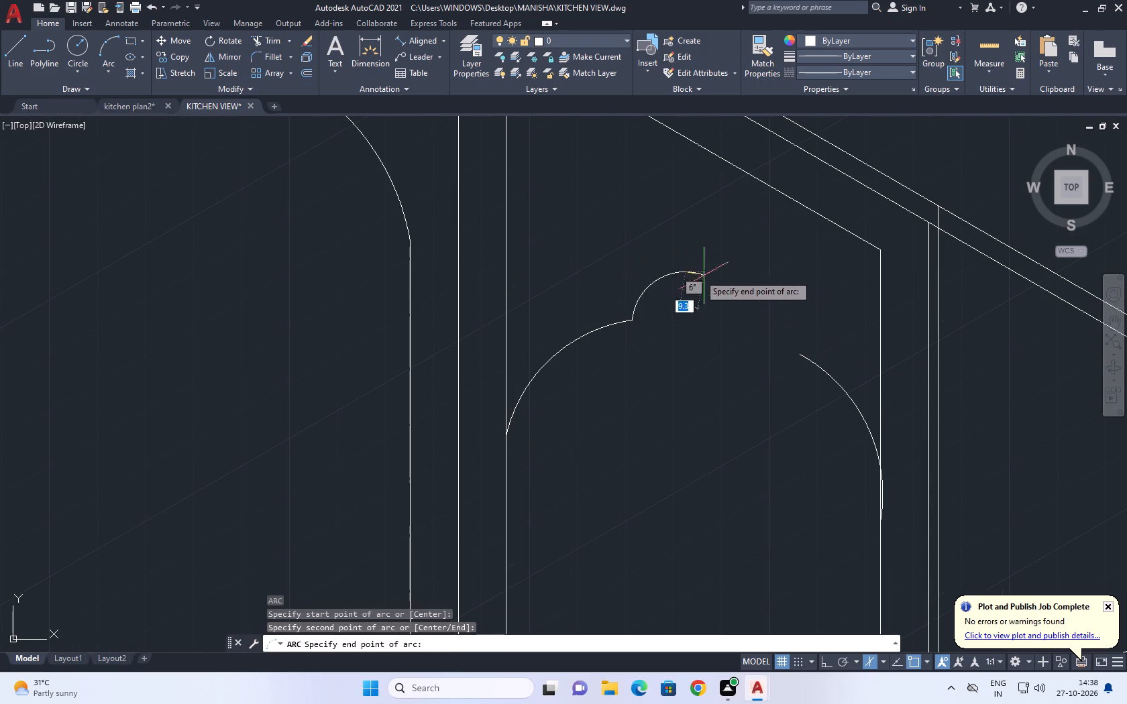
pyautogui.click(800, 354)
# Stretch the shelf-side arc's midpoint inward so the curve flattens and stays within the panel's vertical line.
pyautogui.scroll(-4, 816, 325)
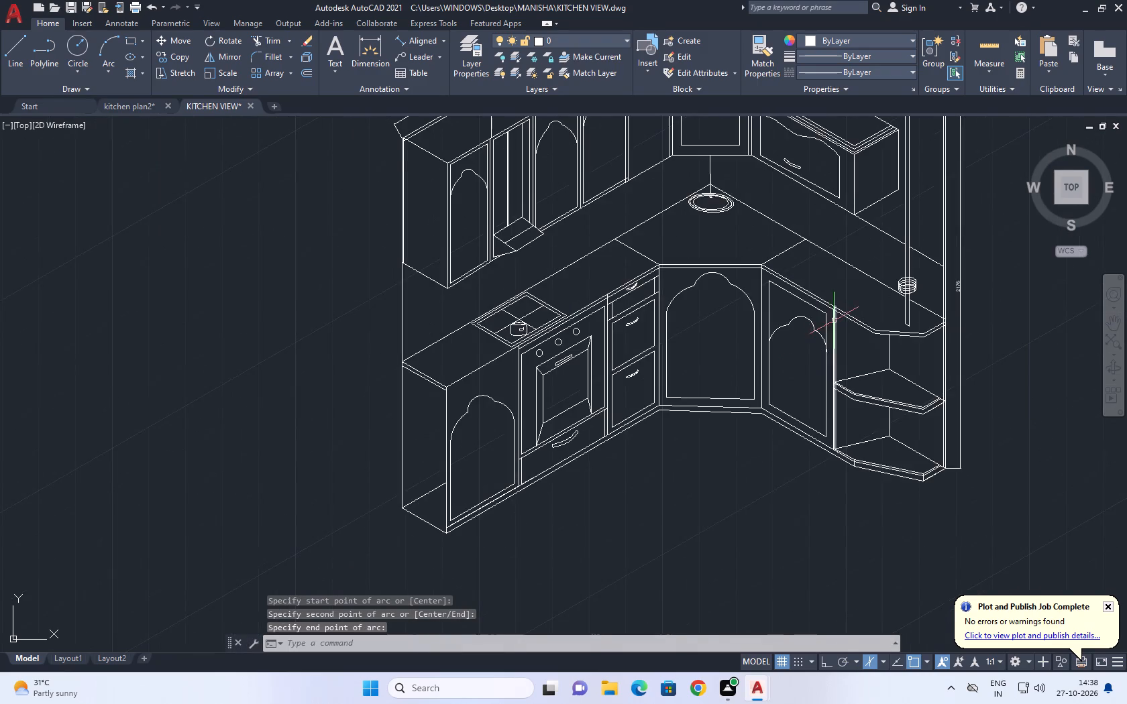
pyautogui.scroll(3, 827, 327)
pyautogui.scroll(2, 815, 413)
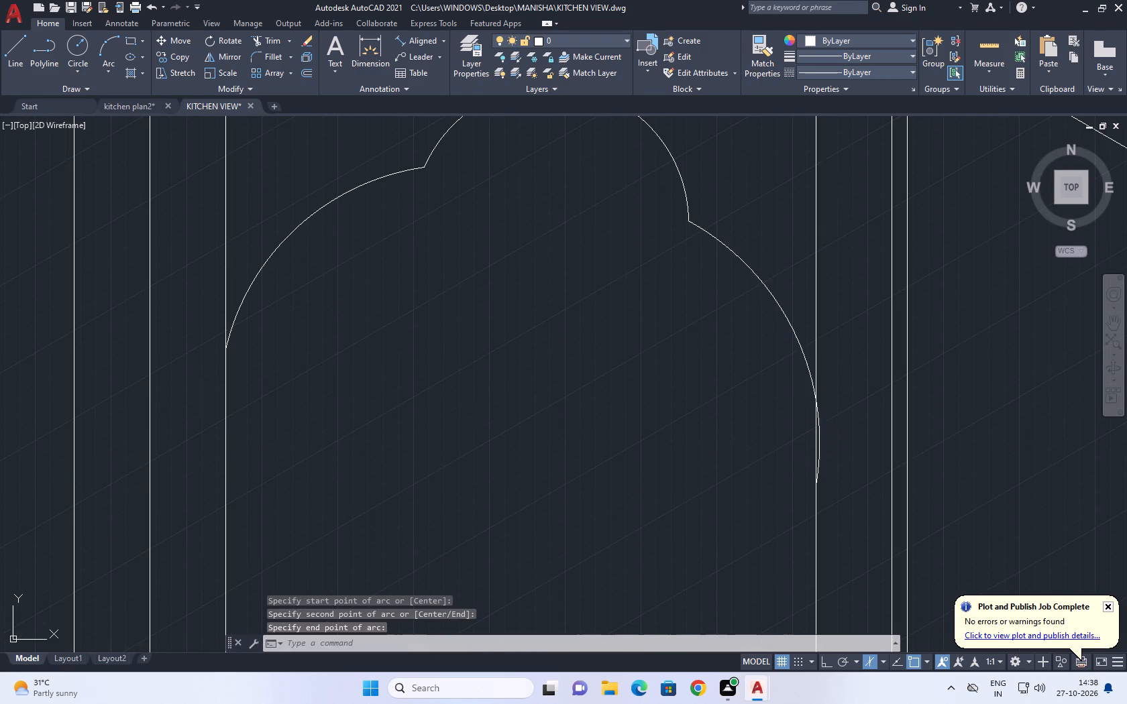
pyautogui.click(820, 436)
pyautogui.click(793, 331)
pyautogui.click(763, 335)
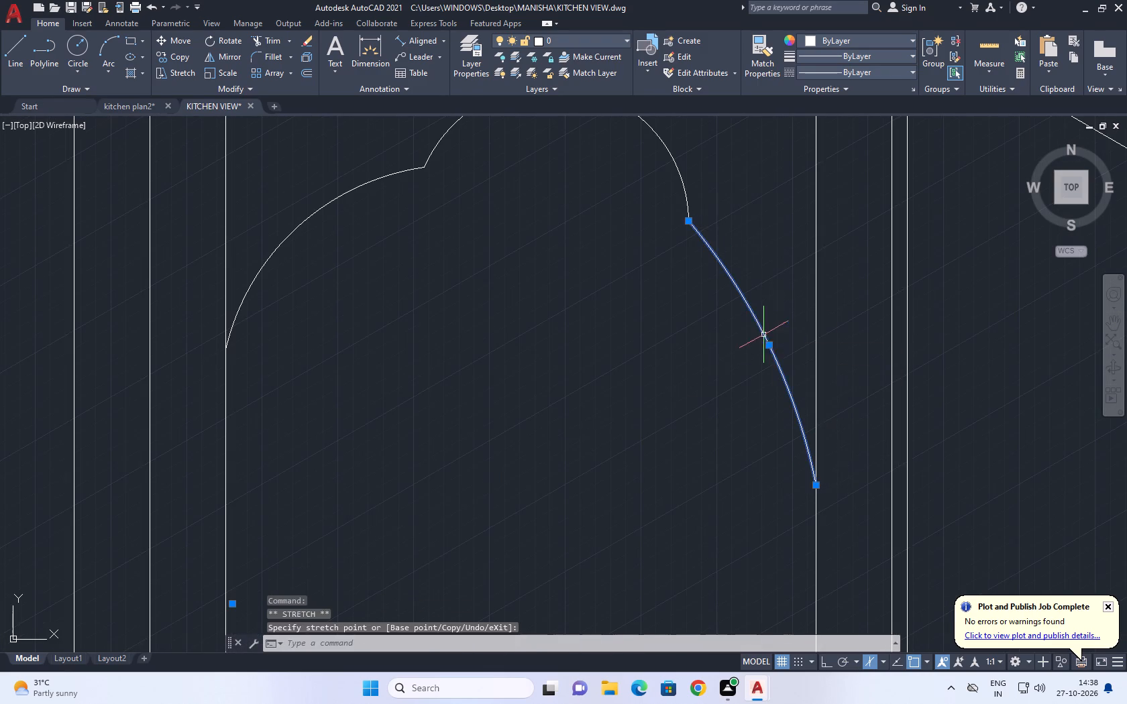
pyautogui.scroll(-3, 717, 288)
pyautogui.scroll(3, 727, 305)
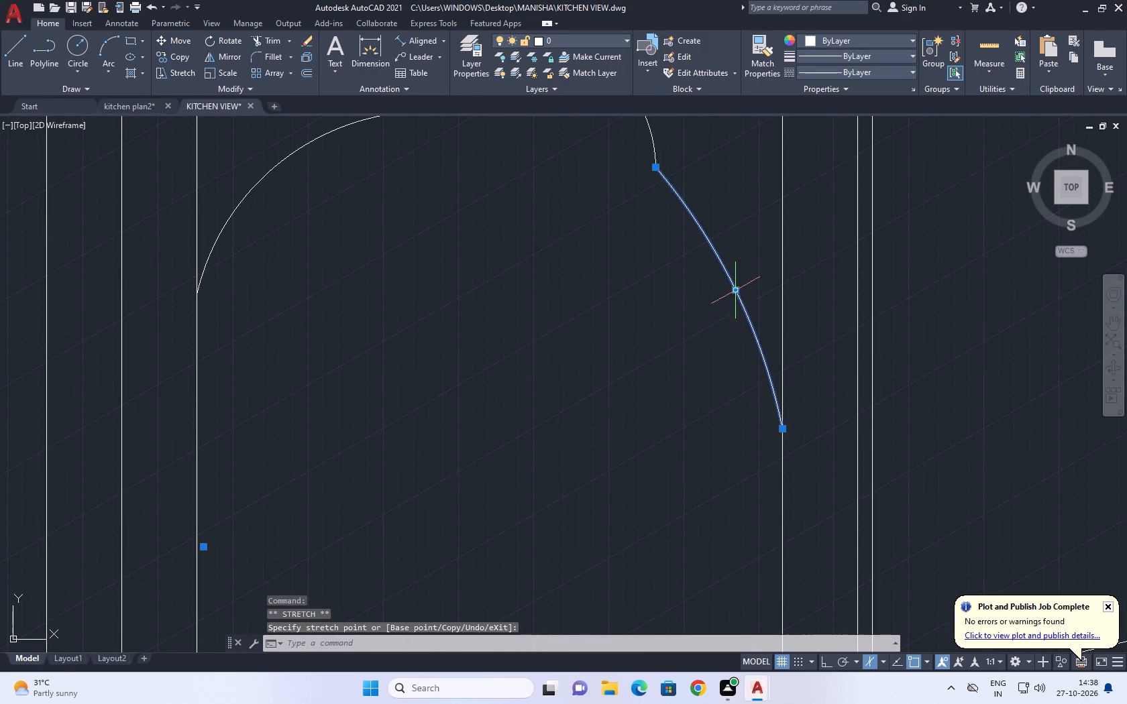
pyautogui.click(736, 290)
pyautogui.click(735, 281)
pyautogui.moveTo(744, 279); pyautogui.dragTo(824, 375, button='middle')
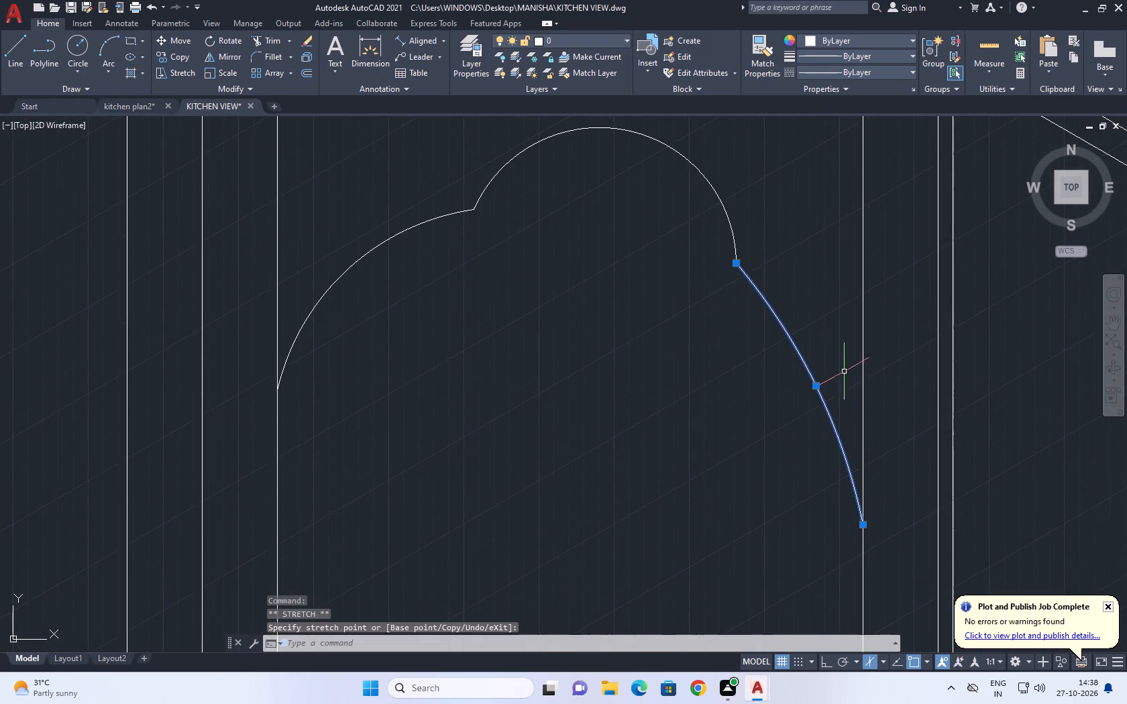
# Lower the midpoint of the arch's top arc to make the crown flatter.
pyautogui.scroll(-2, 803, 334)
pyautogui.scroll(3, 783, 304)
pyautogui.moveTo(758, 204); pyautogui.dragTo(709, 207)
pyautogui.click(660, 217)
pyautogui.moveTo(711, 258); pyautogui.dragTo(751, 320, button='middle')
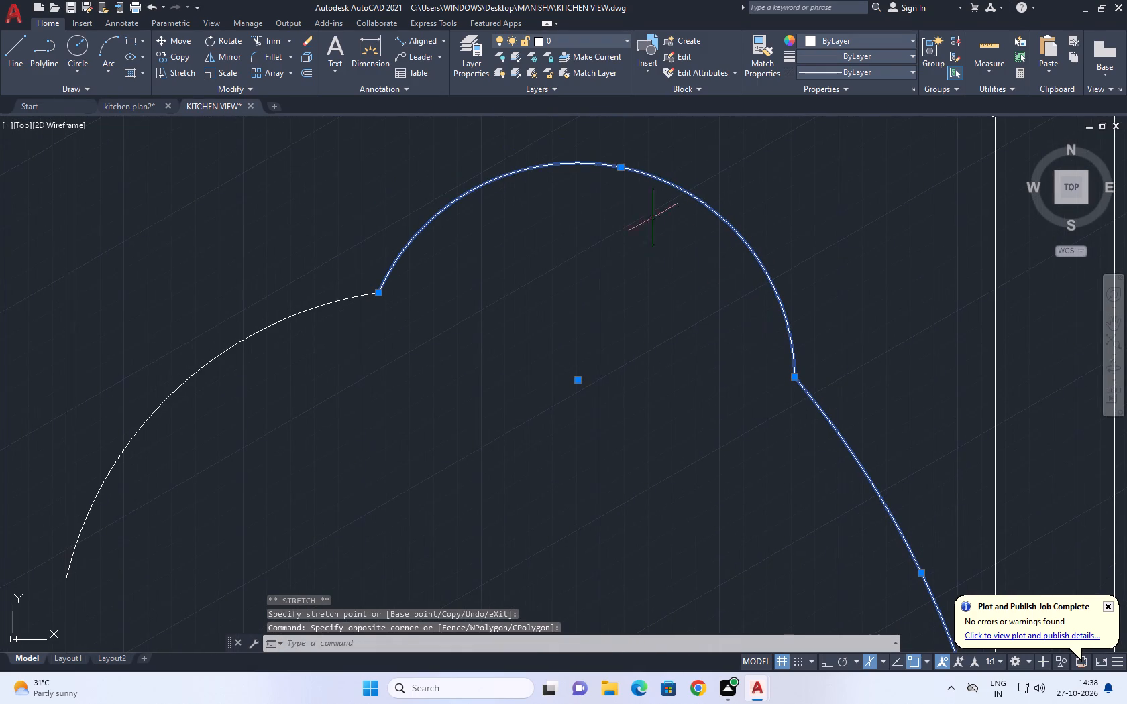
pyautogui.click(621, 168)
pyautogui.click(600, 202)
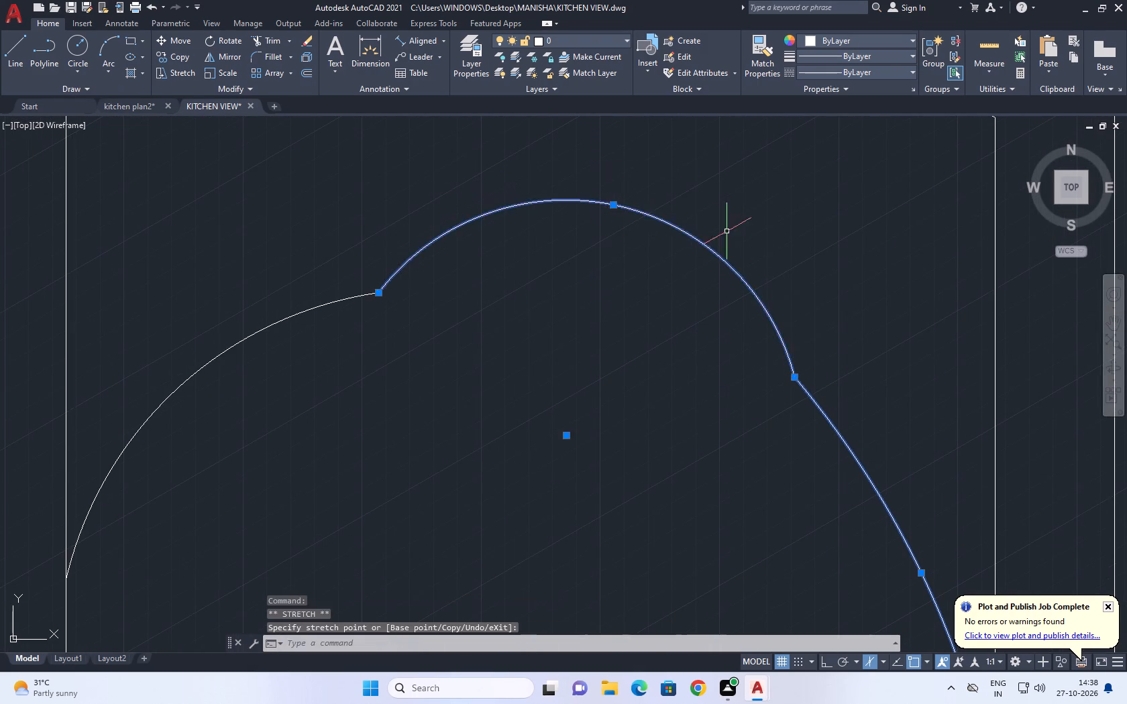
pyautogui.scroll(-5, 745, 229)
pyautogui.press('Escape')
# Stretch the lower end of the corner-cabinet-side arc farther down the panel's vertical line.
pyautogui.scroll(3, 722, 243)
pyautogui.click(627, 237)
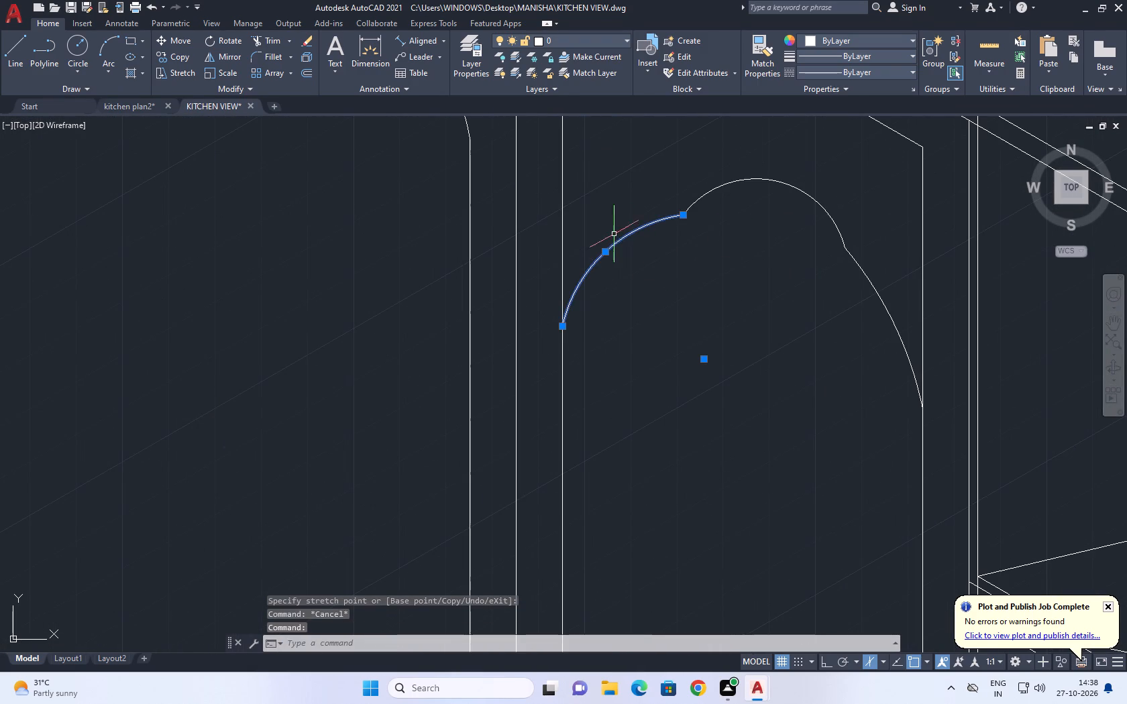
pyautogui.click(561, 327)
pyautogui.click(561, 365)
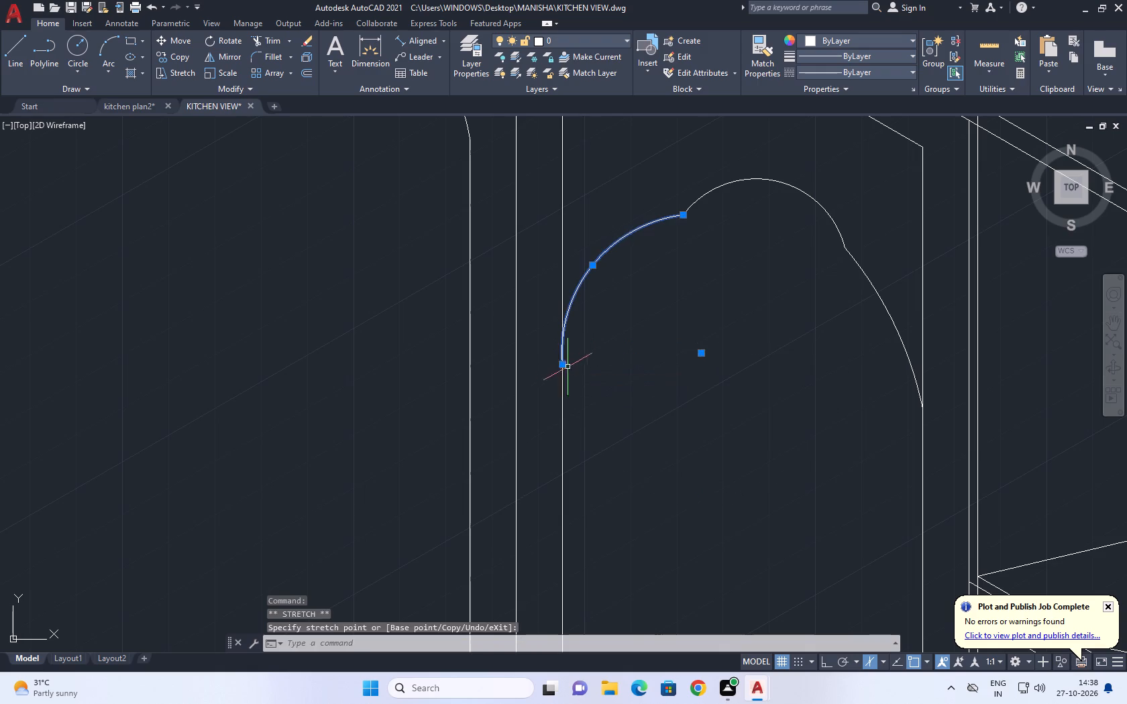
pyautogui.press('Escape')
# Reshape the shelf-side arc by bulging its midpoint outward and raising its lower end along the panel's vertical line.
pyautogui.click(870, 279)
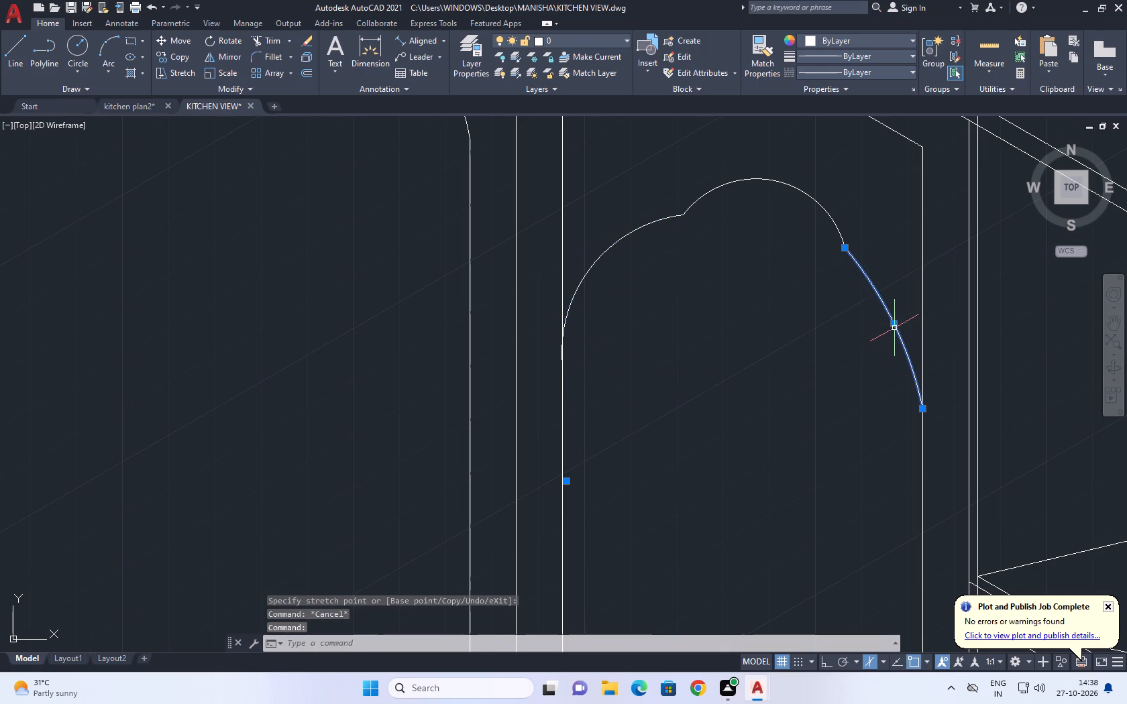
pyautogui.click(894, 327)
pyautogui.click(892, 322)
pyautogui.click(894, 294)
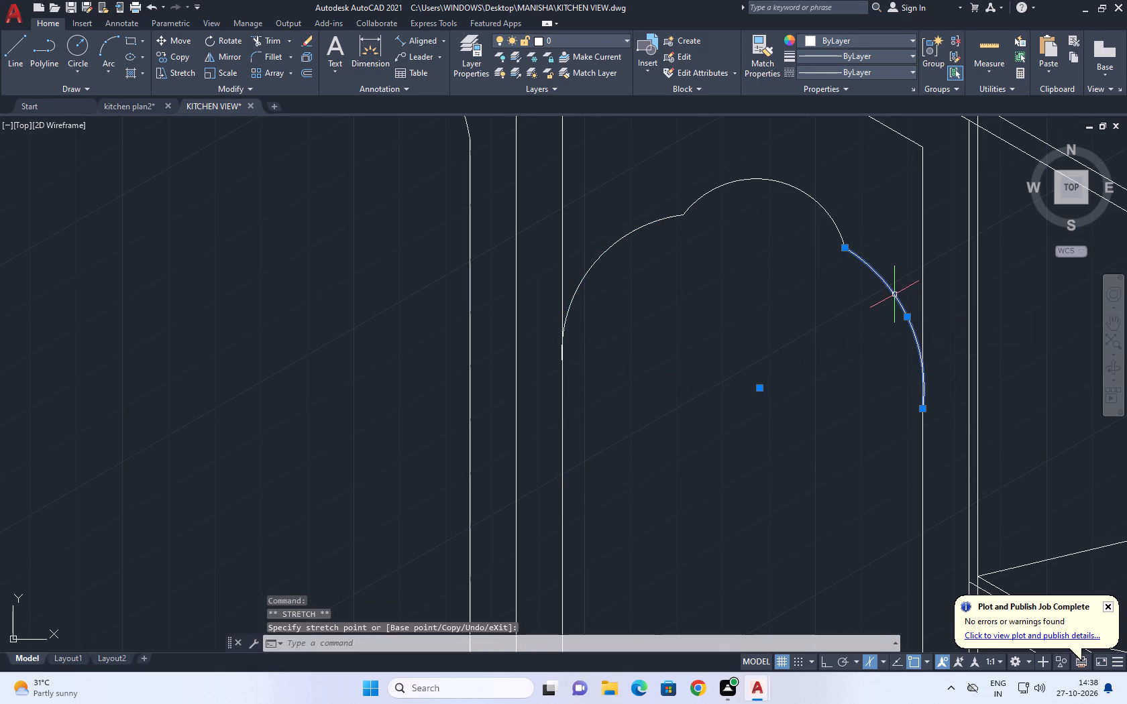
pyautogui.scroll(2, 923, 408)
pyautogui.click(918, 410)
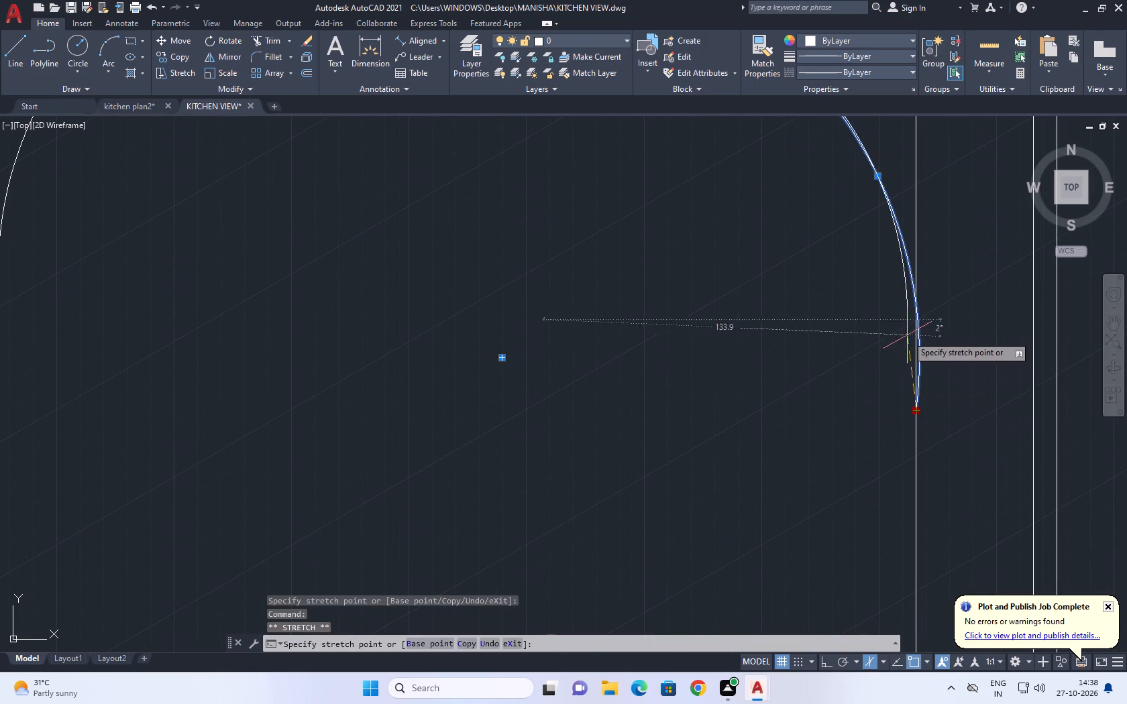
pyautogui.click(916, 332)
pyautogui.scroll(-4, 832, 366)
pyautogui.press('Escape')
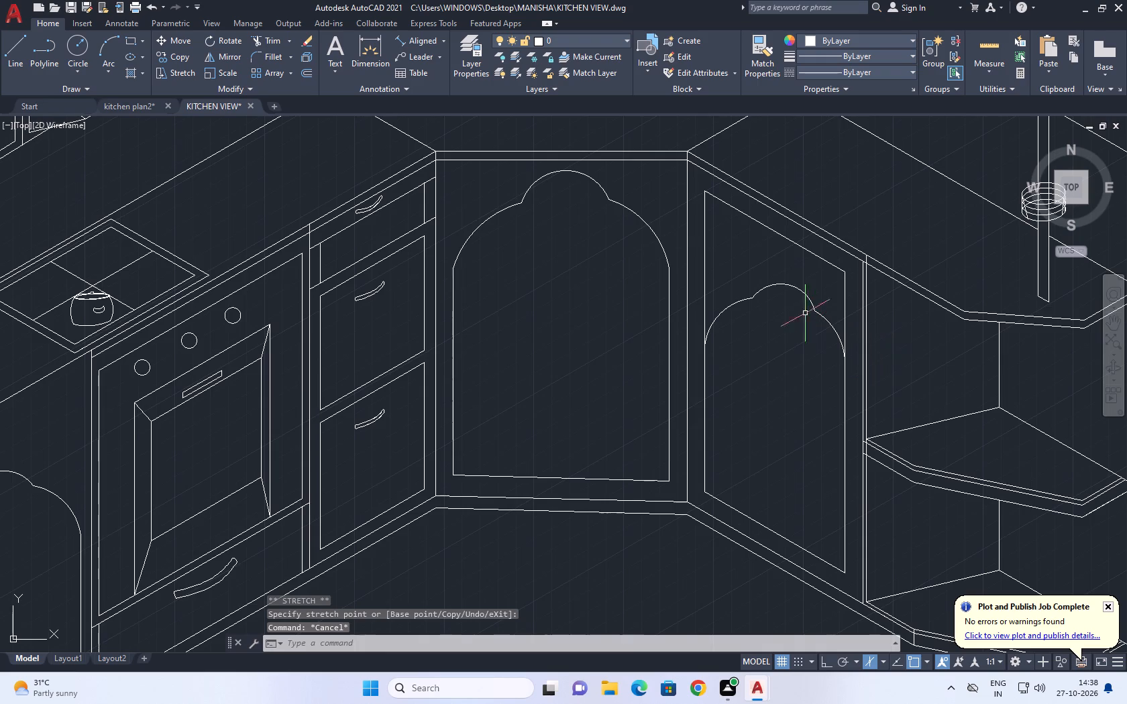
# Stretch the shared point of the corner-cabinet-side arc and top arc toward the corner cabinet to widen the crown.
pyautogui.scroll(1, 782, 296)
pyautogui.click(759, 289)
pyautogui.moveTo(741, 277); pyautogui.dragTo(739, 271)
pyautogui.scroll(2, 739, 293)
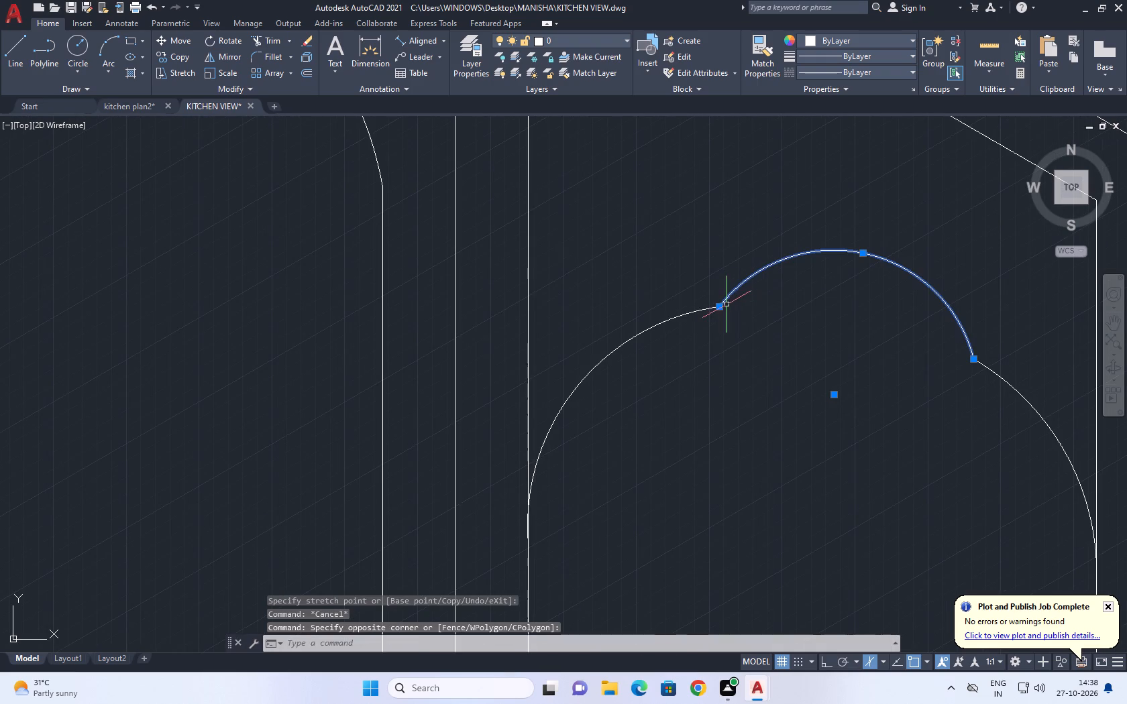
pyautogui.click(726, 330)
pyautogui.click(690, 283)
pyautogui.click(720, 306)
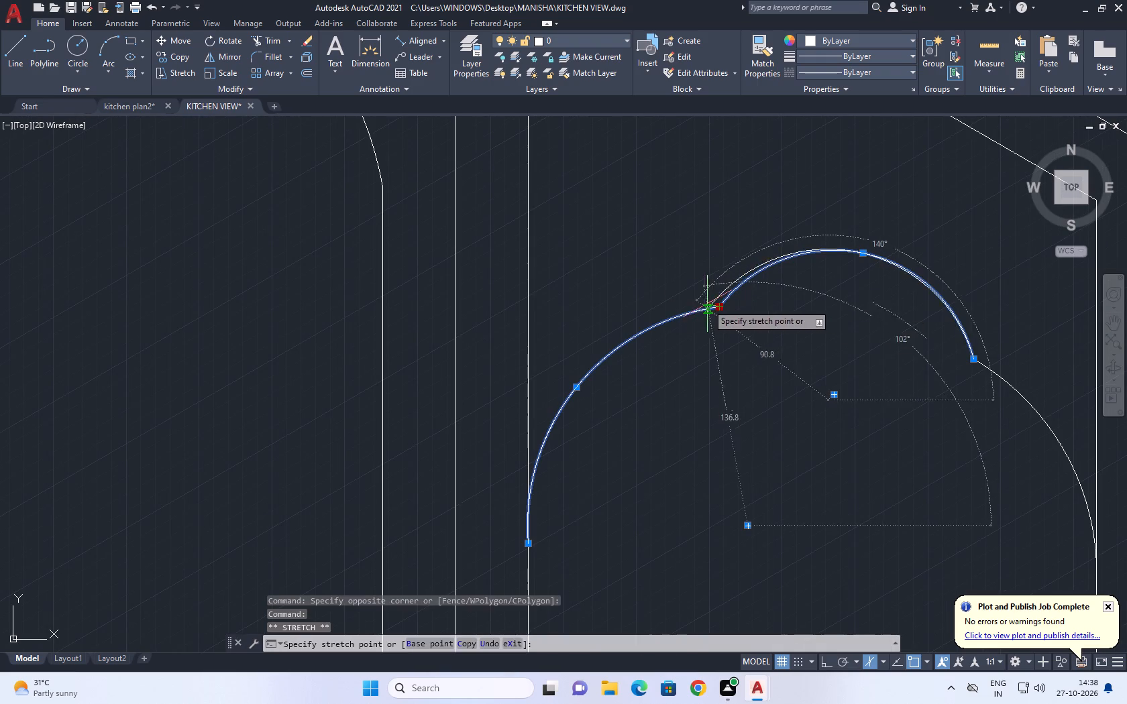
pyautogui.click(698, 308)
pyautogui.press('Escape')
pyautogui.scroll(-3, 678, 310)
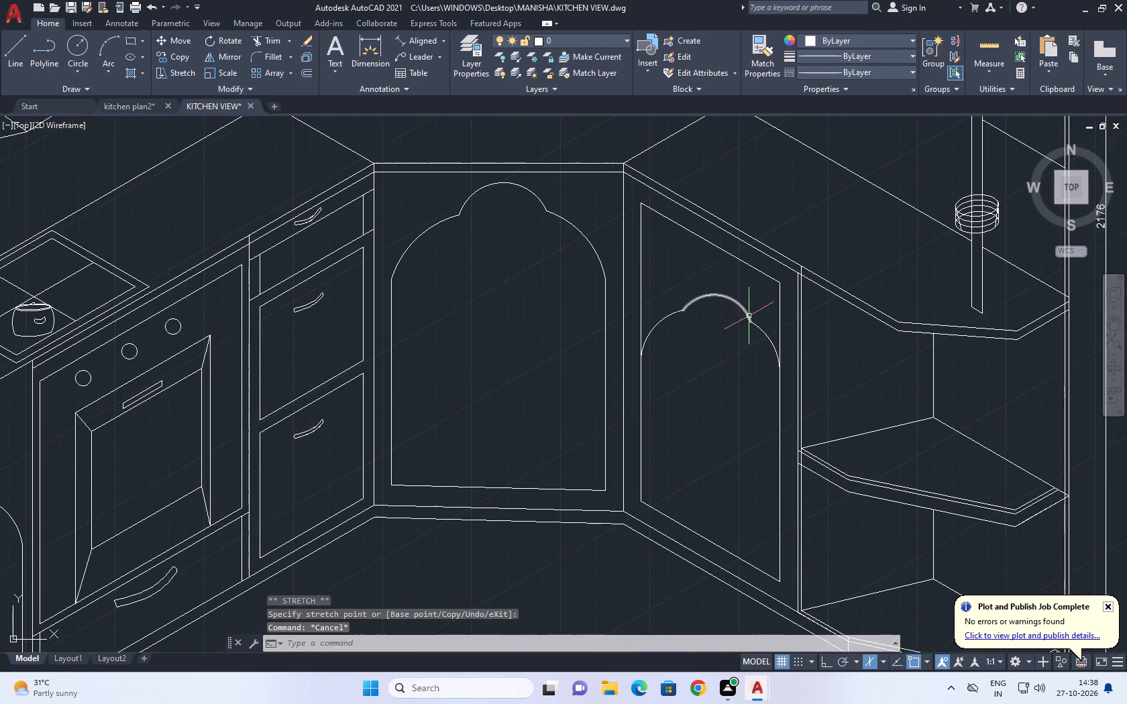
# Raise the shared point of the corner-cabinet-side arc and top arc slightly.
pyautogui.moveTo(746, 307); pyautogui.dragTo(727, 279, button='middle')
pyautogui.moveTo(690, 276); pyautogui.dragTo(714, 322, button='middle')
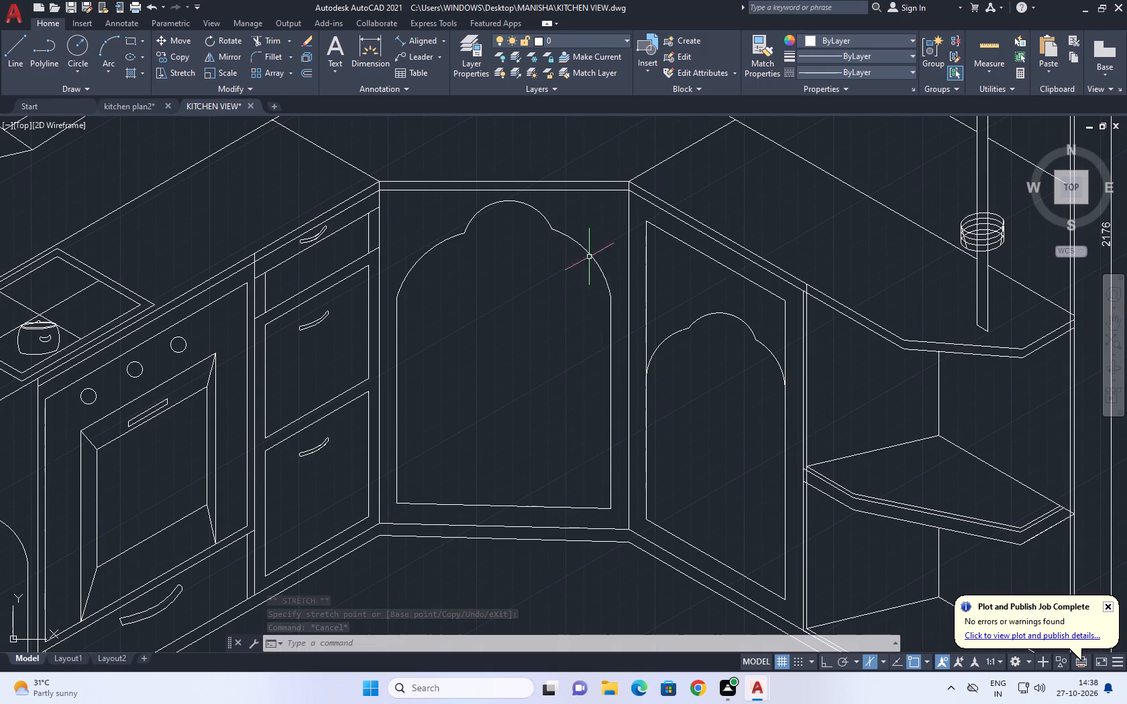
pyautogui.scroll(-3, 644, 345)
pyautogui.scroll(3, 657, 349)
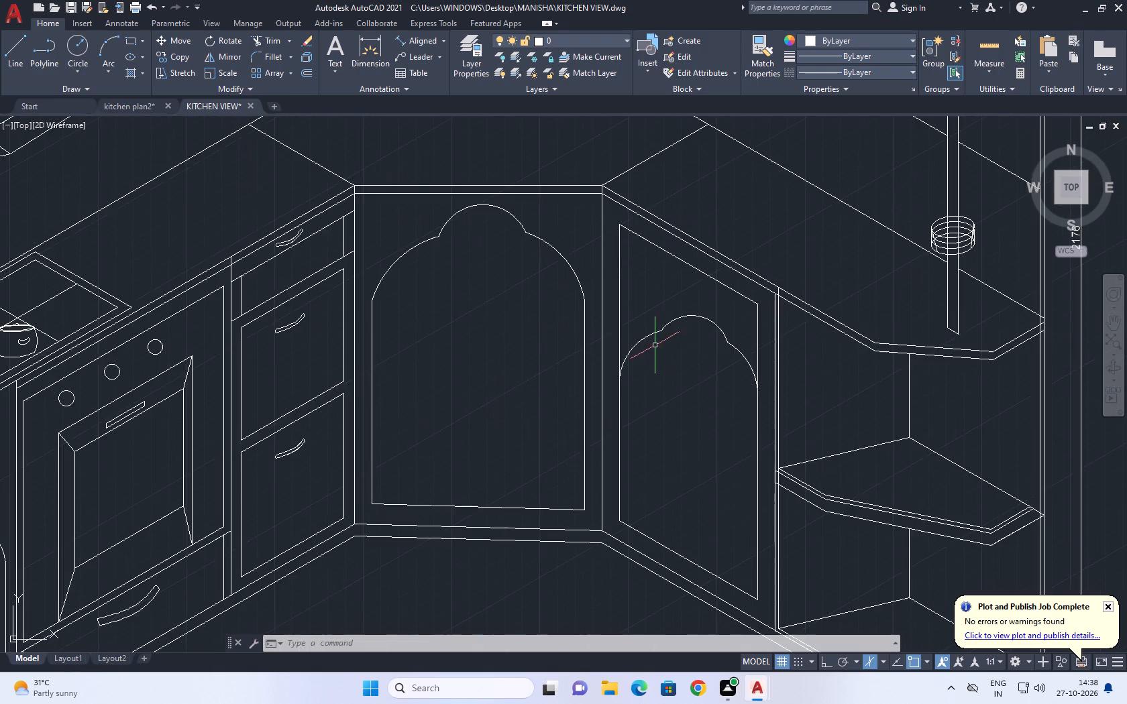
pyautogui.scroll(3, 657, 329)
pyautogui.moveTo(745, 361); pyautogui.dragTo(717, 333)
pyautogui.click(666, 269)
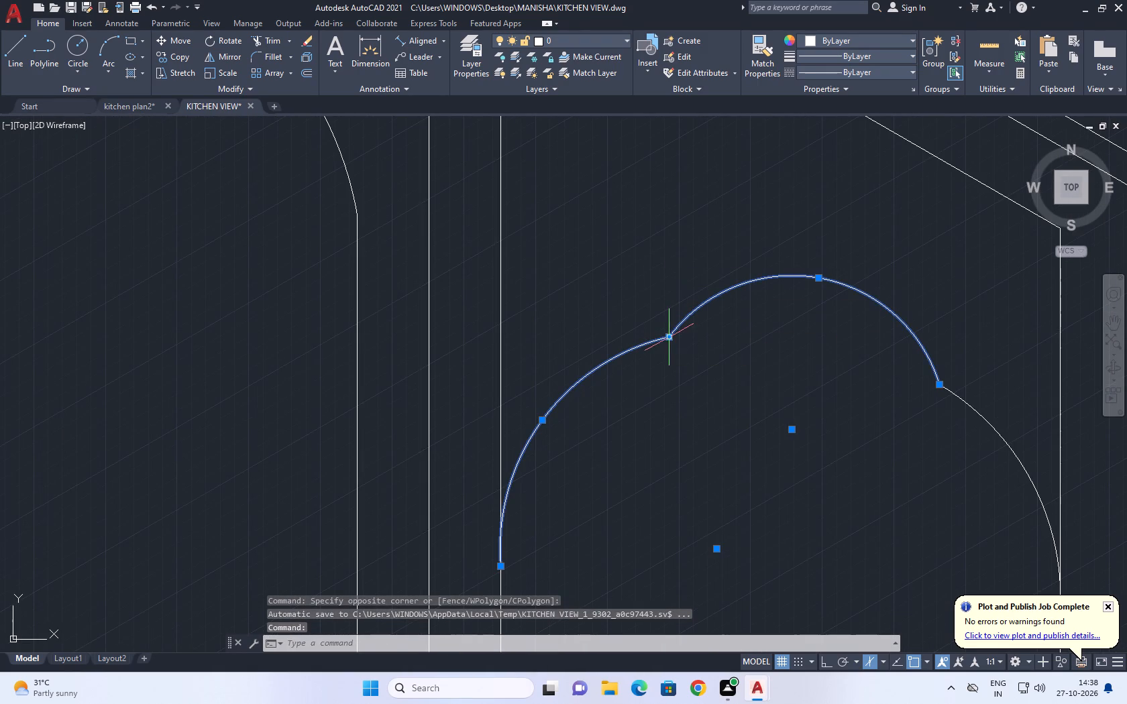
pyautogui.click(669, 338)
pyautogui.click(662, 327)
pyautogui.moveTo(788, 318); pyautogui.dragTo(695, 286, button='middle')
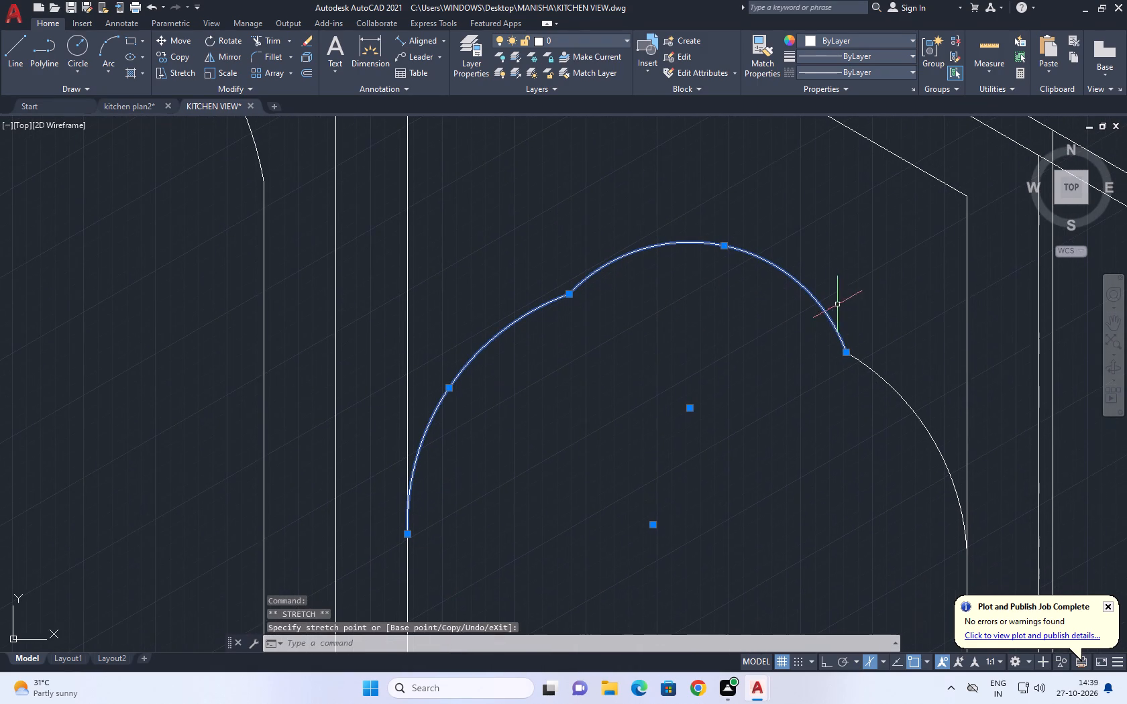
pyautogui.click(868, 308)
pyautogui.click(848, 353)
pyautogui.press('Escape')
pyautogui.scroll(-3, 832, 347)
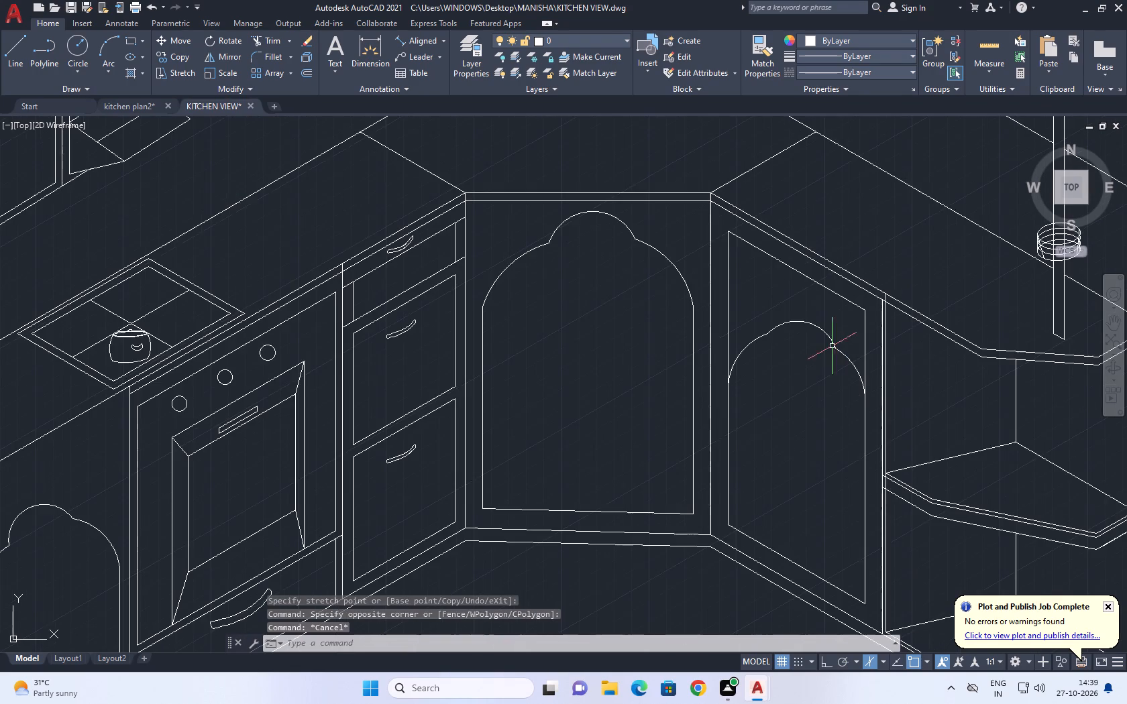
# Lower the shared point of the corner-cabinet-side arc and top arc on the door panel beside the open shelves.
pyautogui.scroll(2, 769, 338)
pyautogui.moveTo(767, 337); pyautogui.dragTo(739, 352, button='middle')
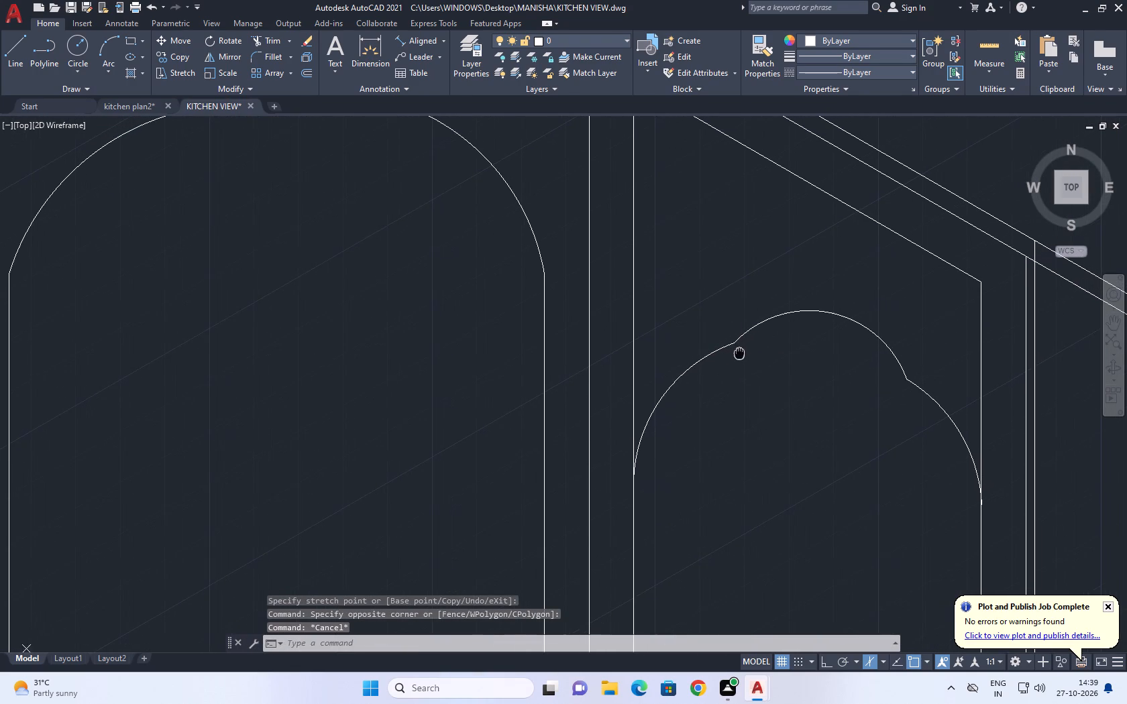
pyautogui.click(714, 351)
pyautogui.click(711, 361)
pyautogui.moveTo(718, 322); pyautogui.dragTo(709, 312)
pyautogui.click(747, 343)
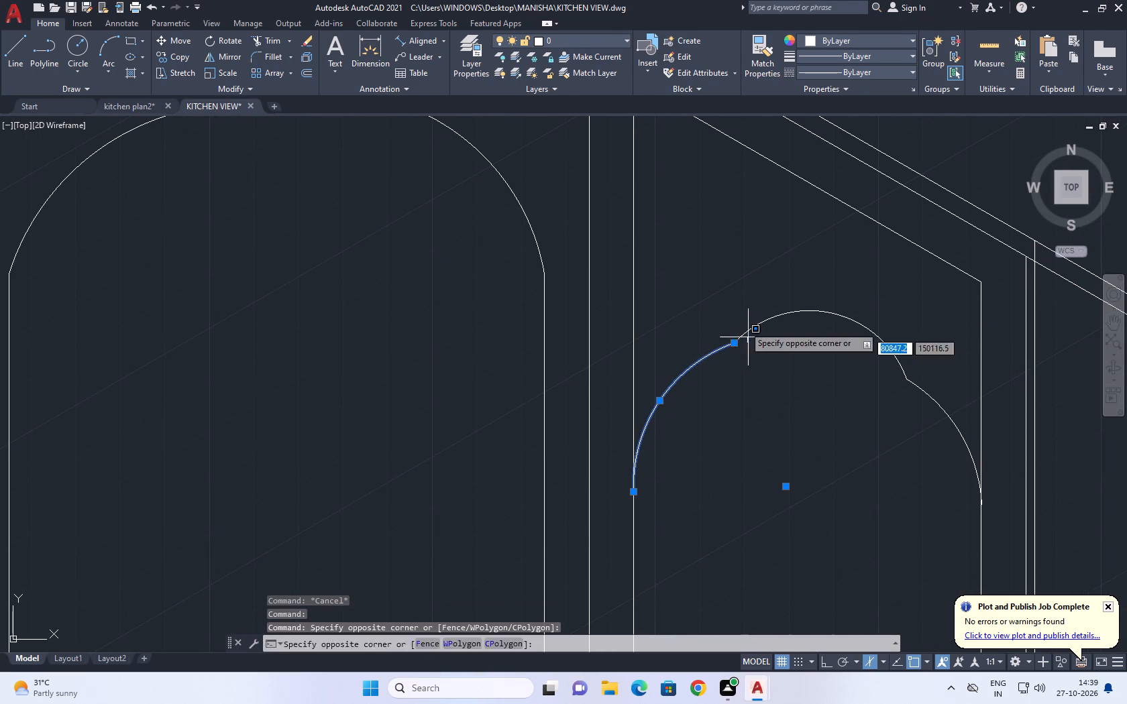
pyautogui.click(732, 304)
pyautogui.click(737, 345)
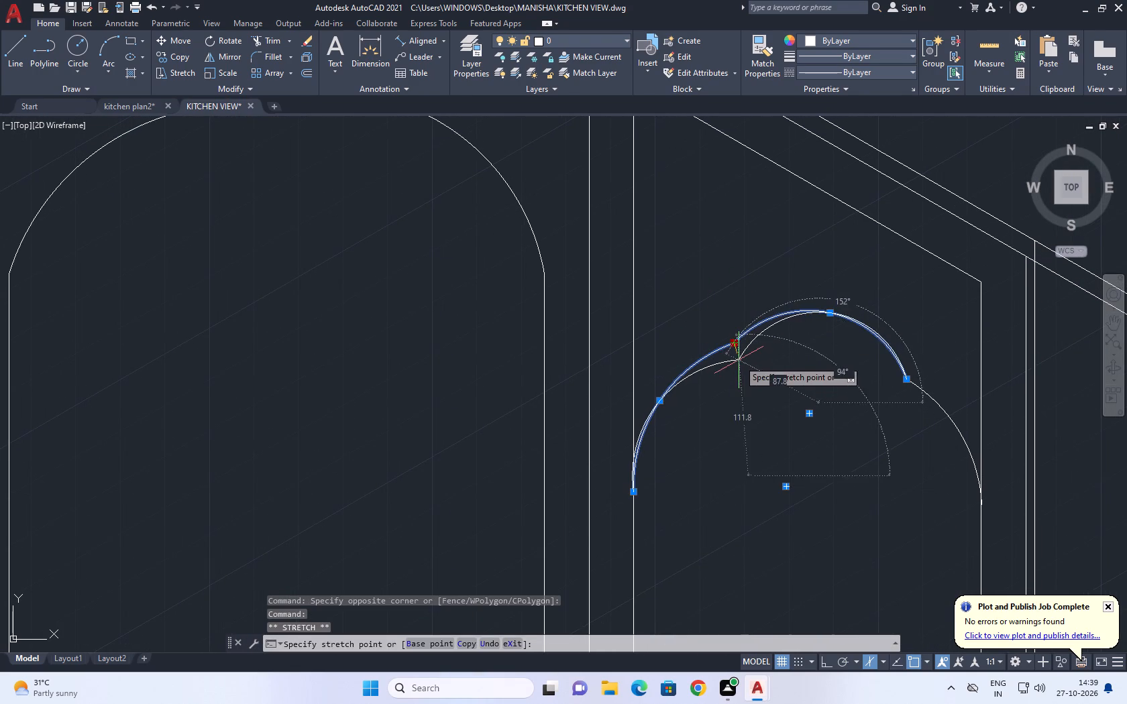
pyautogui.click(738, 359)
pyautogui.press('Escape')
# Stretch the shared point of the shelf-side arc and top arc slightly inward and down to narrow the crown.
pyautogui.moveTo(888, 365); pyautogui.dragTo(745, 320, button='middle')
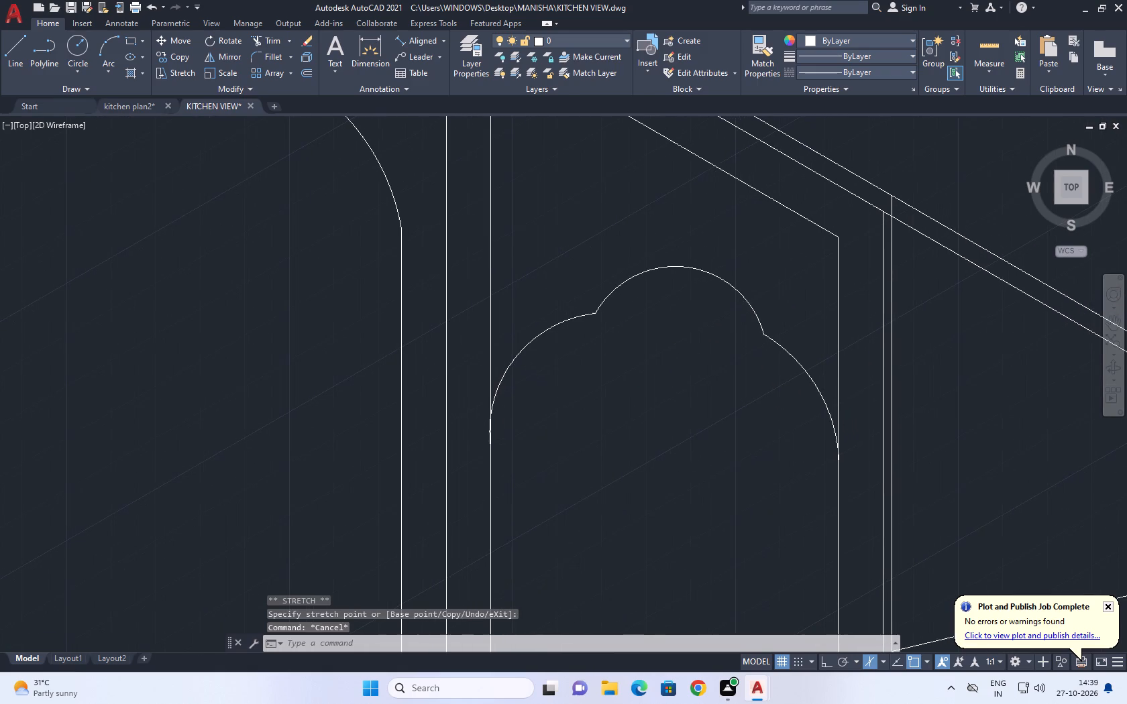
pyautogui.middleClick(745, 320)
pyautogui.moveTo(710, 335); pyautogui.dragTo(695, 329, button='middle')
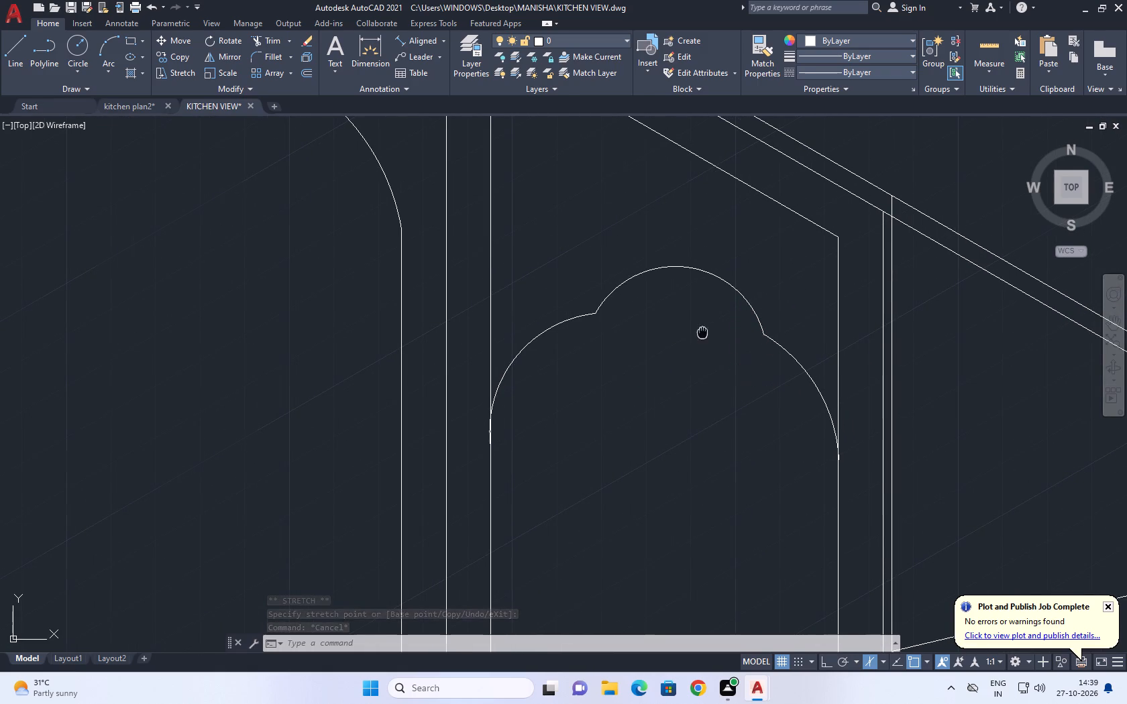
pyautogui.moveTo(695, 329); pyautogui.dragTo(658, 307, button='middle')
pyautogui.scroll(-4, 739, 308)
pyautogui.moveTo(792, 314); pyautogui.dragTo(782, 303, button='middle')
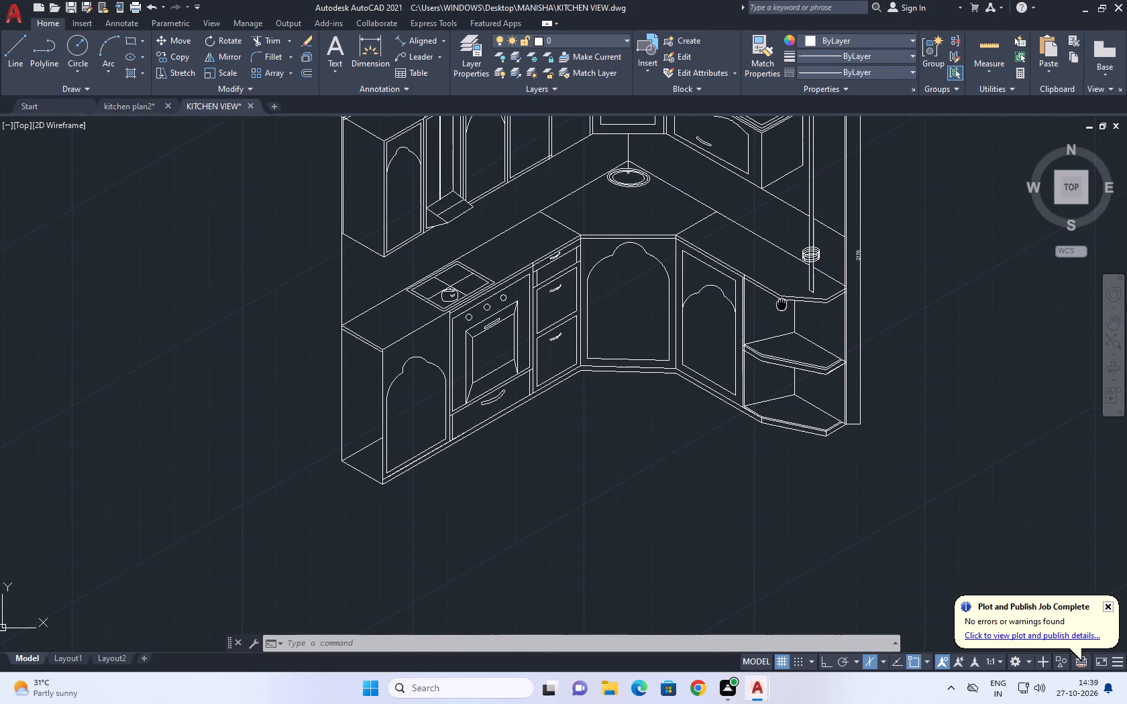
pyautogui.moveTo(782, 303); pyautogui.dragTo(782, 306, button='middle')
pyautogui.scroll(4, 717, 308)
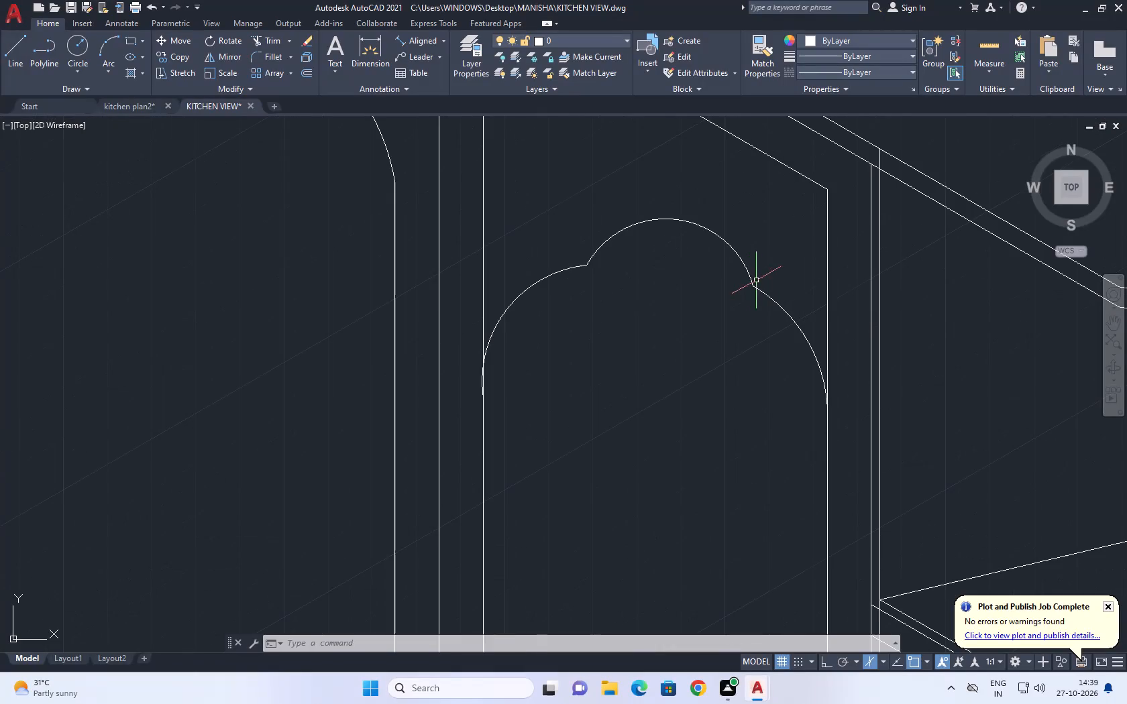
pyautogui.click(757, 279)
pyautogui.click(744, 298)
pyautogui.click(751, 287)
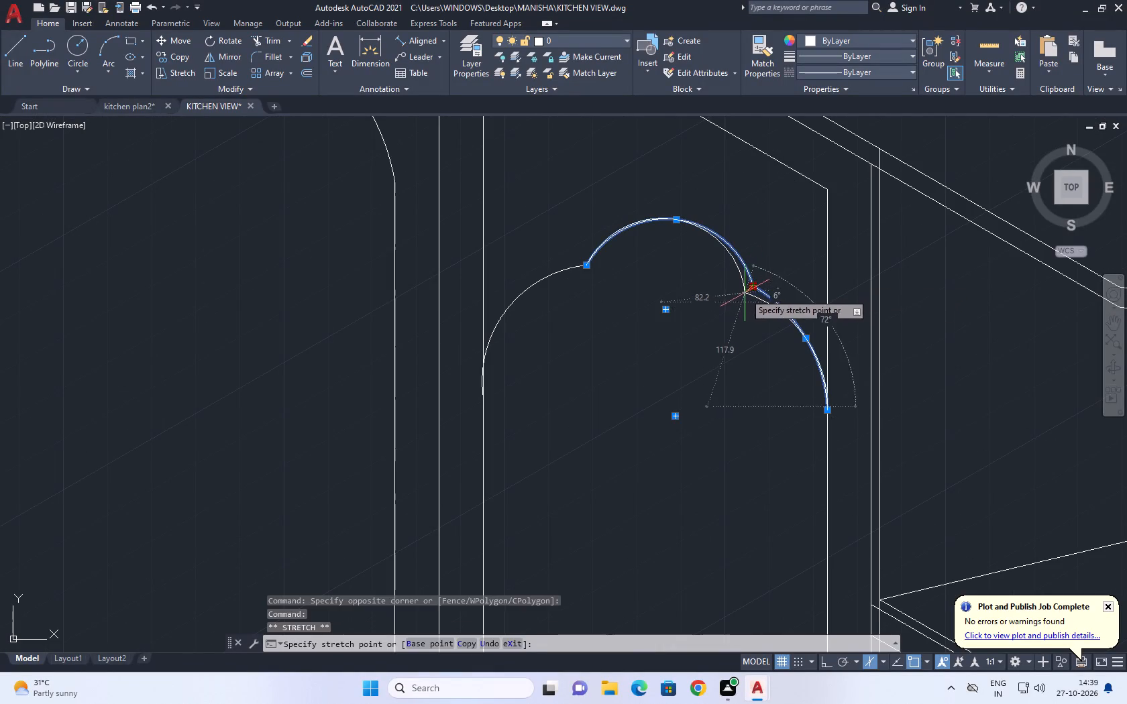
pyautogui.click(744, 294)
pyautogui.scroll(1, 633, 267)
pyautogui.rightClick(600, 284)
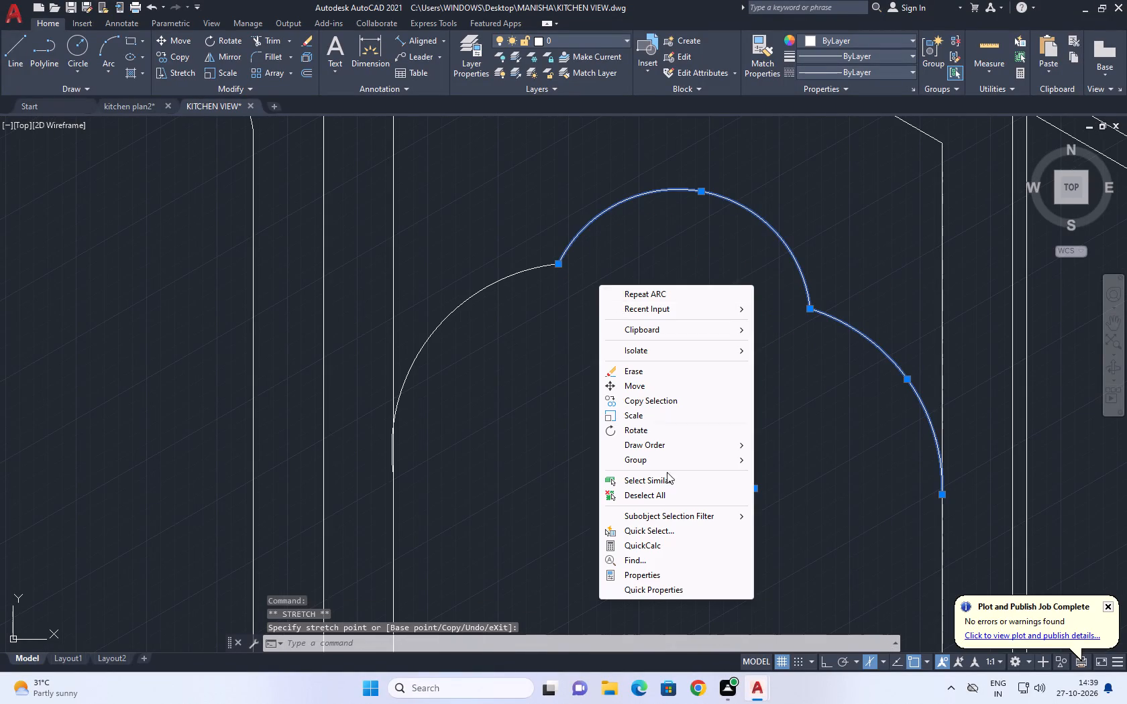
pyautogui.click(663, 500)
# Examine the arched door panels across the base cabinets, including the end cabinet beside the oven.
pyautogui.scroll(-7, 708, 437)
pyautogui.moveTo(731, 400); pyautogui.dragTo(720, 397, button='middle')
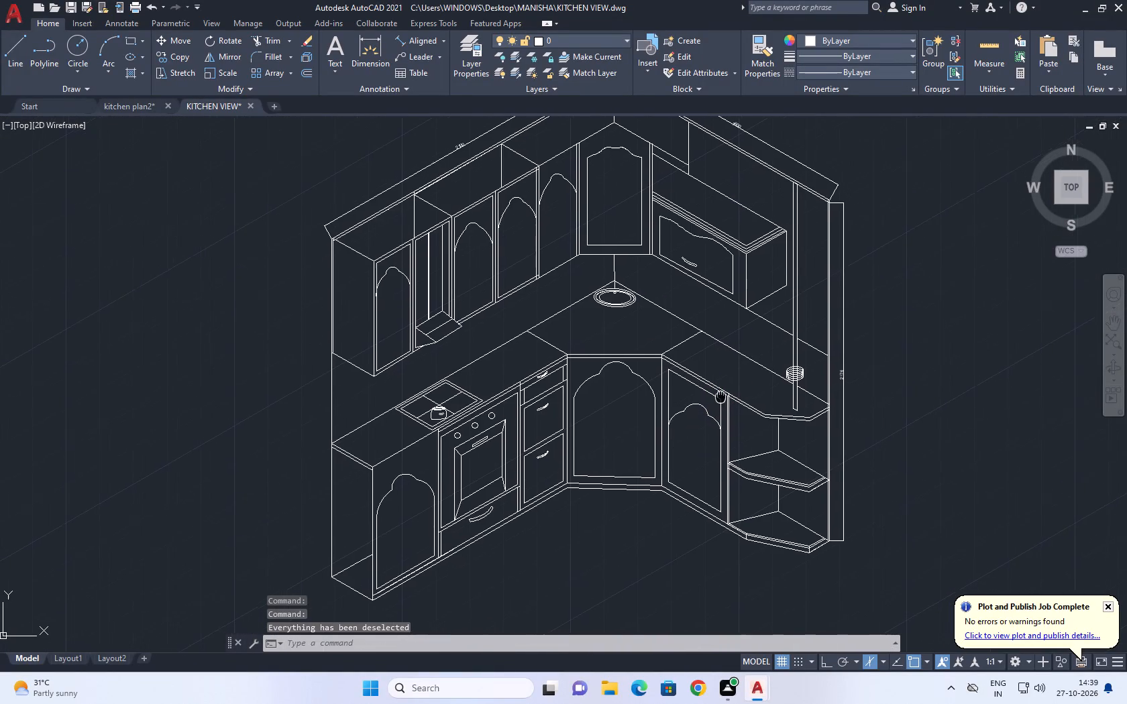
pyautogui.moveTo(720, 397); pyautogui.dragTo(717, 394, button='middle')
pyautogui.scroll(3, 392, 491)
pyautogui.moveTo(475, 472); pyautogui.dragTo(521, 425, button='middle')
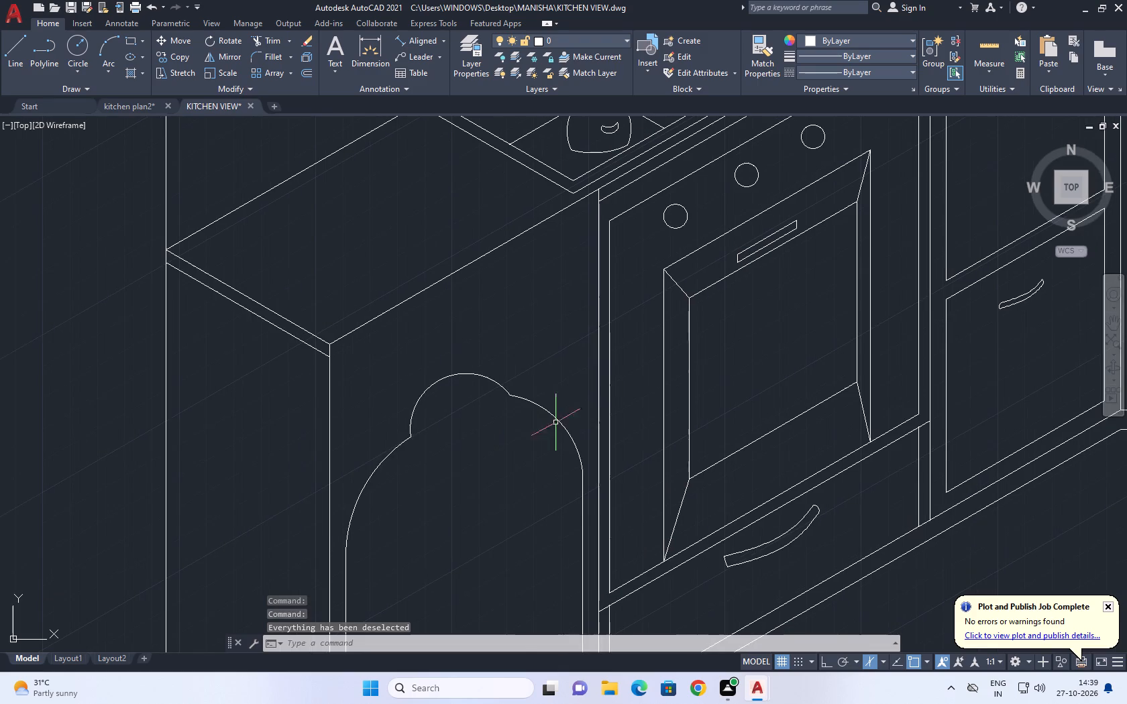
pyautogui.scroll(-2, 549, 399)
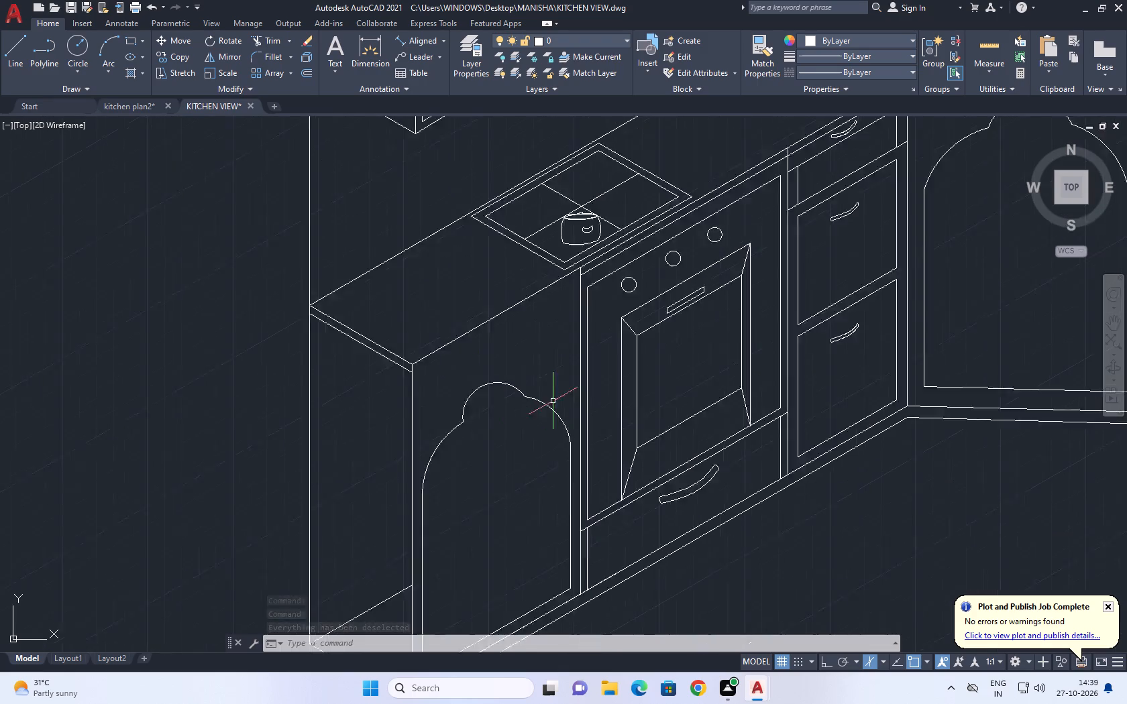
pyautogui.scroll(-1, 565, 405)
pyautogui.moveTo(808, 425); pyautogui.dragTo(709, 459, button='middle')
pyautogui.middleClick(698, 460)
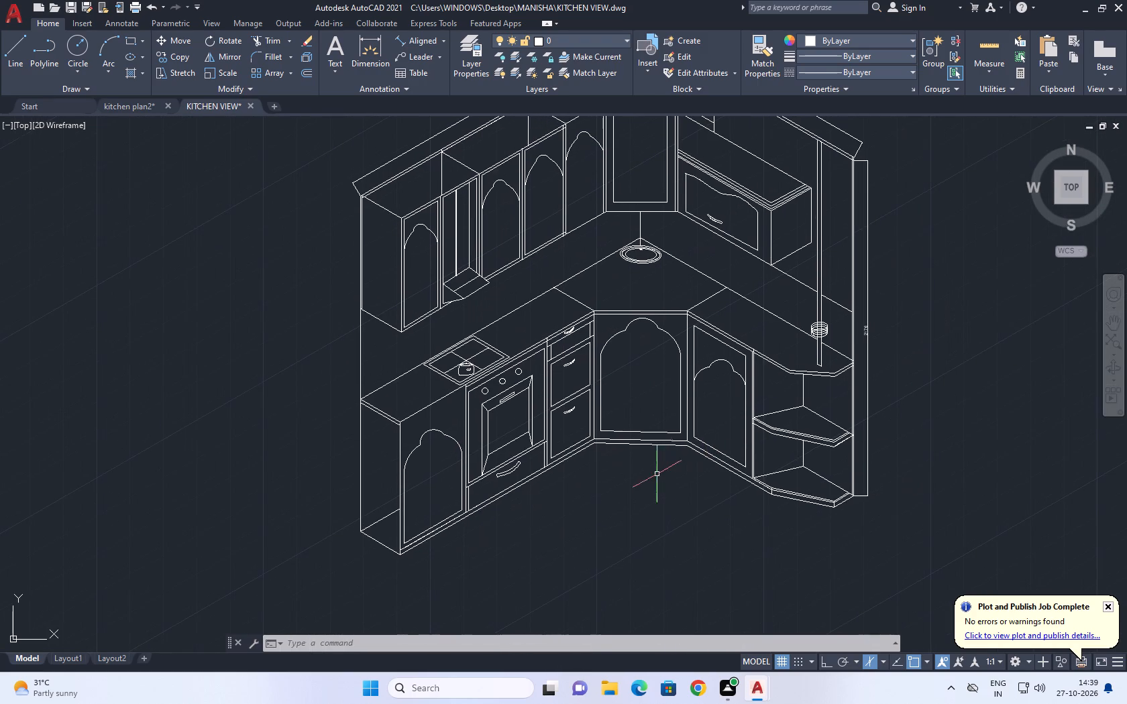
pyautogui.moveTo(712, 416); pyautogui.dragTo(684, 420, button='middle')
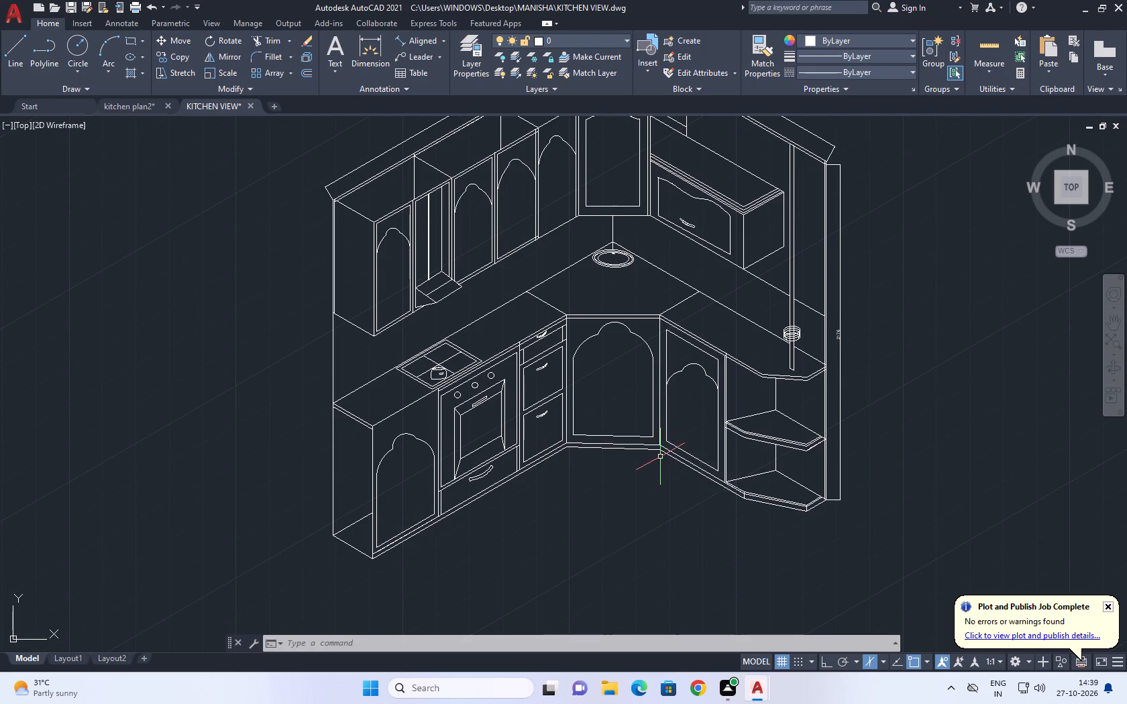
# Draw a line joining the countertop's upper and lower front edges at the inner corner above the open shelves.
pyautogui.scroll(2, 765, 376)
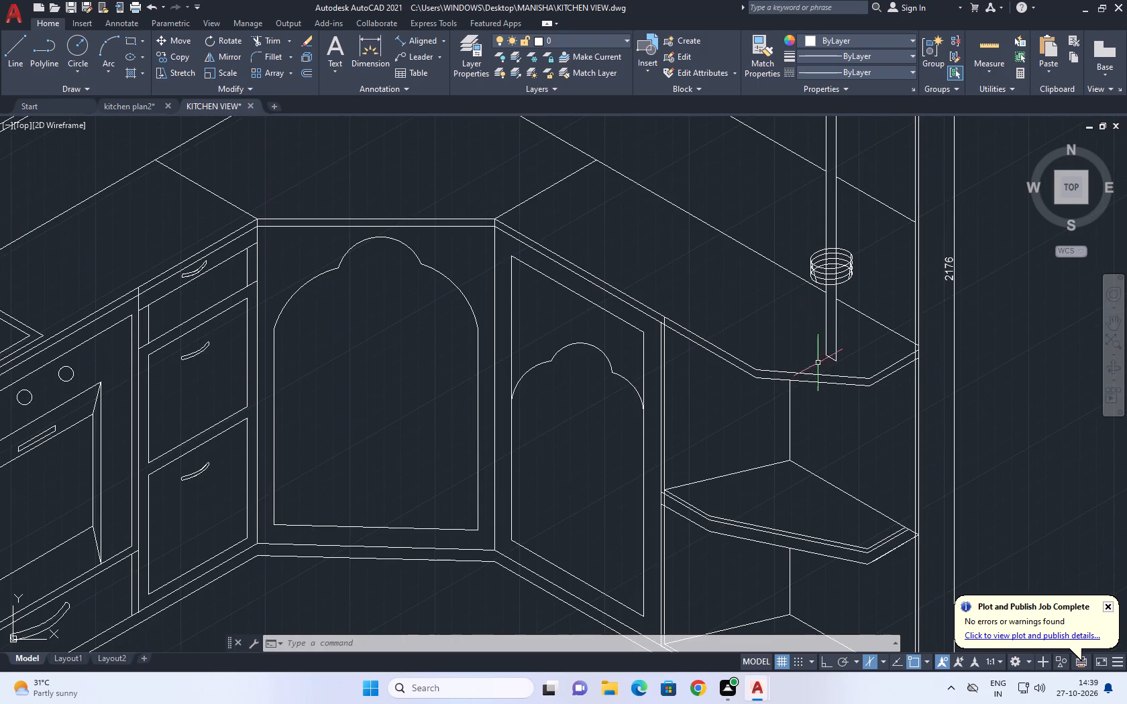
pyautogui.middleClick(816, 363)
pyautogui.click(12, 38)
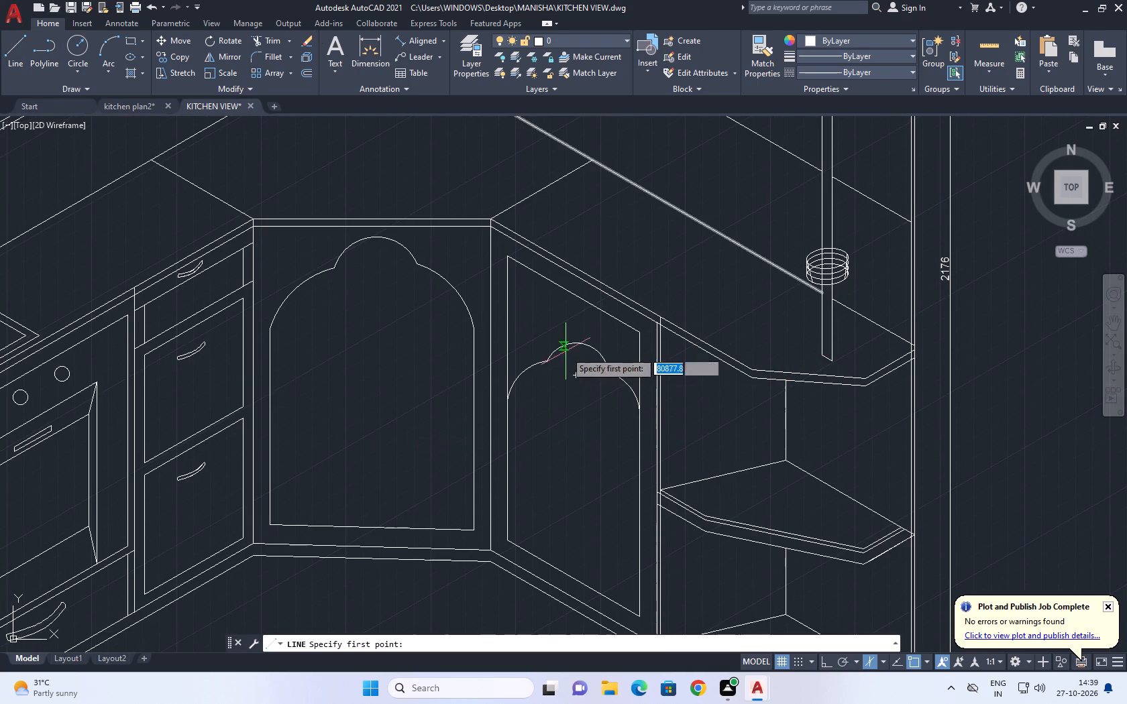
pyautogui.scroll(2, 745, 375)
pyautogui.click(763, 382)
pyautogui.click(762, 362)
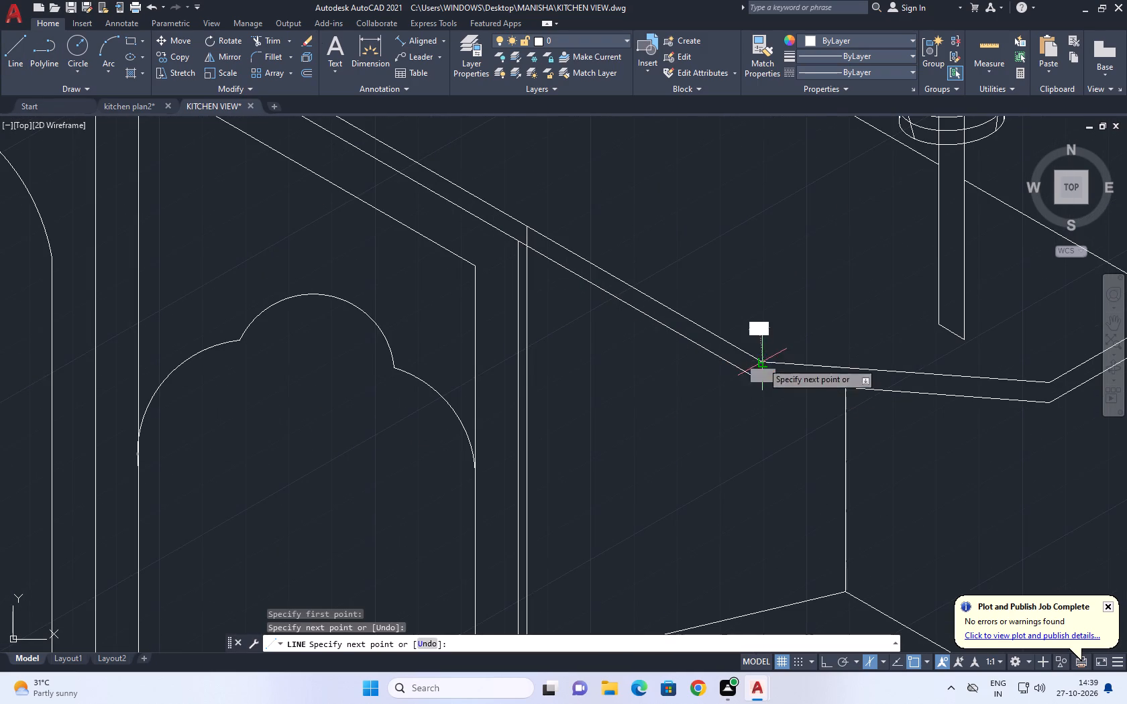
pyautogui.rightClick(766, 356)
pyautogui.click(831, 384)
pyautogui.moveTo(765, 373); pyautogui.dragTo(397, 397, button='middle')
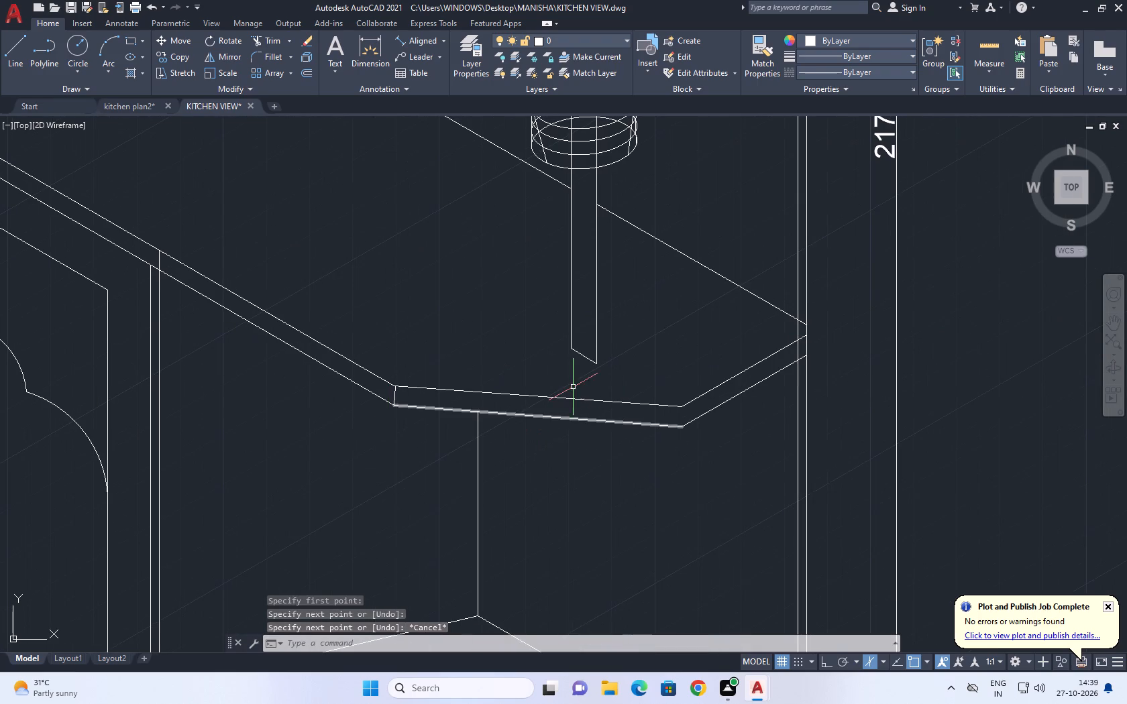
# With Ortho on, draw a vertical line about 32 units long from the countertop's outer upper corner past its lower edge.
pyautogui.rightClick(574, 384)
pyautogui.click(660, 398)
pyautogui.scroll(3, 696, 427)
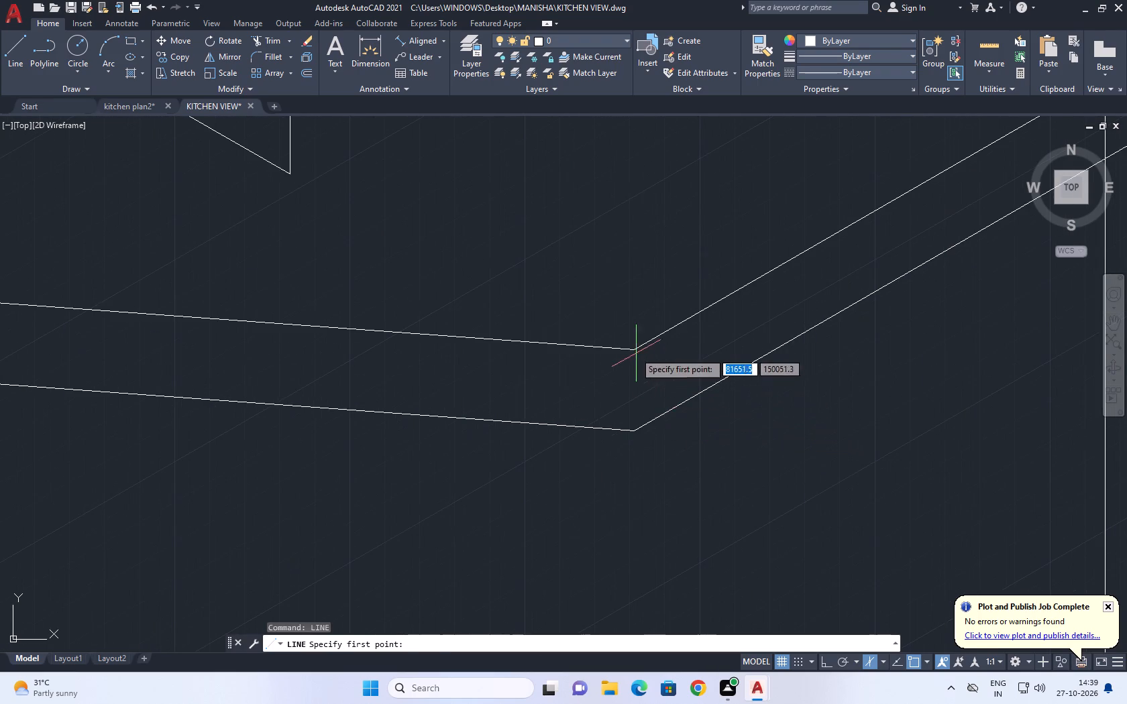
pyautogui.click(633, 351)
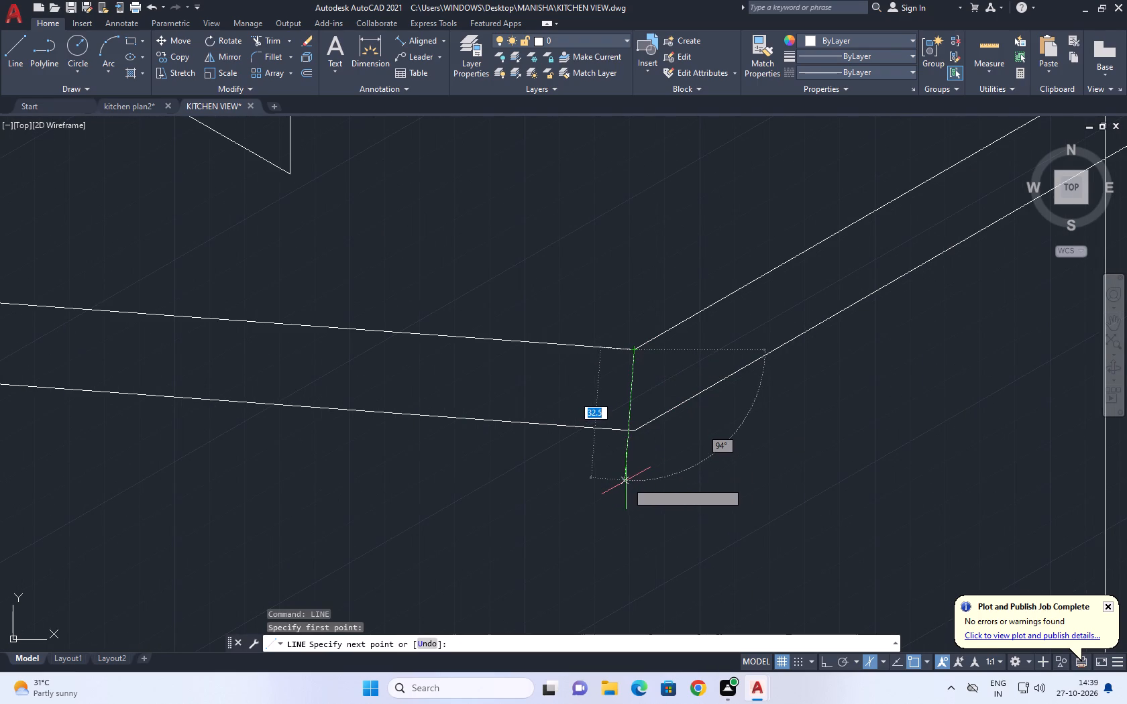
pyautogui.press('F8')
pyautogui.click(625, 482)
pyautogui.press('space')
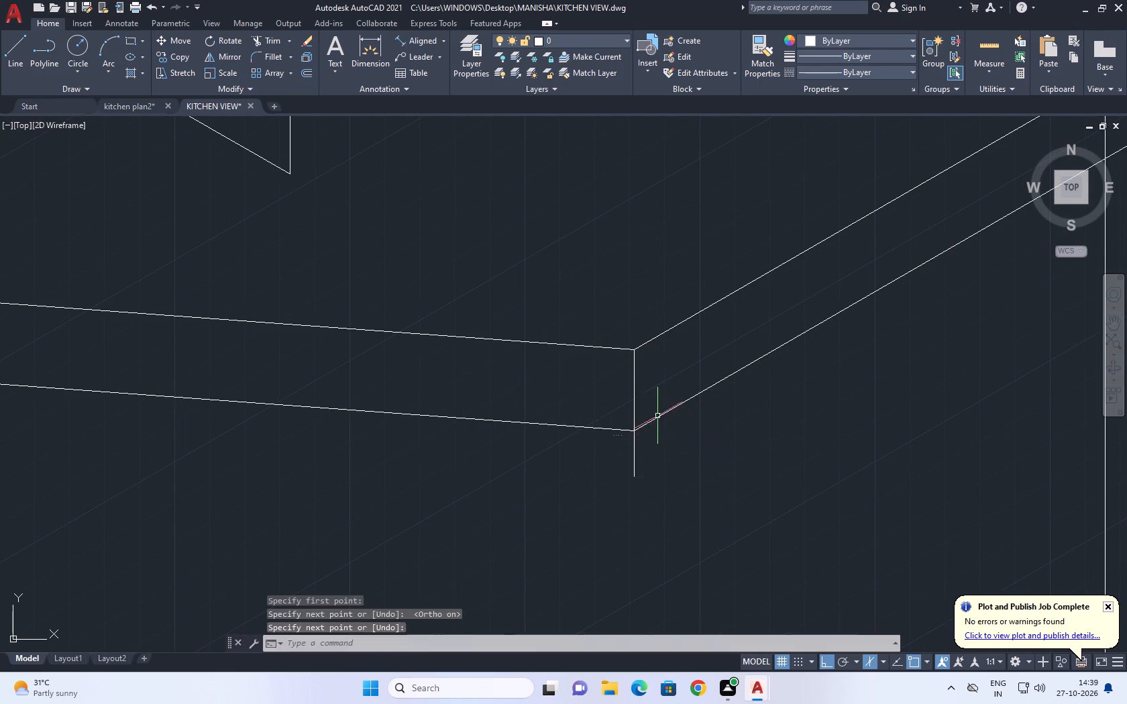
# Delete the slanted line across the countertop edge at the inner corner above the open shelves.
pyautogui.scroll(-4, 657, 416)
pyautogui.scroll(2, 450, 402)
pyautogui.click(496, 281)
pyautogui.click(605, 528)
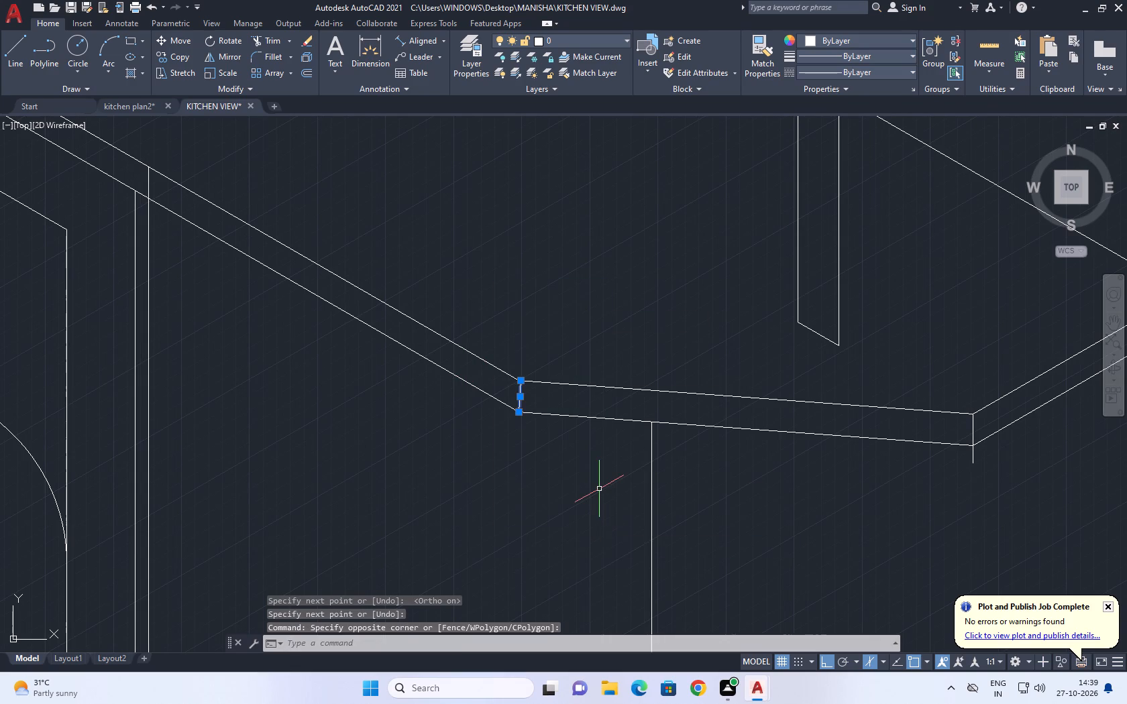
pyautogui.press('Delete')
# Draw a vertical line from the countertop's inner upper corner above the shelves down past its lower edge.
pyautogui.press('l')
pyautogui.press('space')
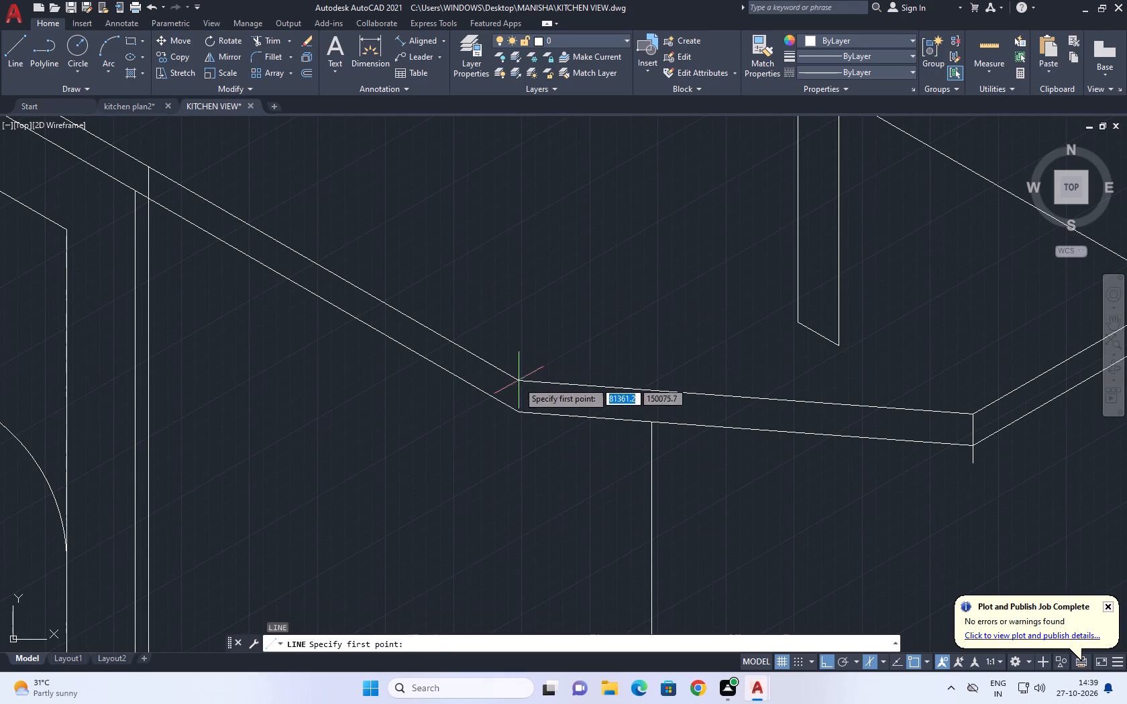
pyautogui.click(518, 384)
pyautogui.click(515, 532)
pyautogui.press('Escape')
# Trim the ends of both vertical corner lines that extend below the countertop's lower edge.
pyautogui.write('TR')
pyautogui.press('space')
pyautogui.click(555, 490)
pyautogui.moveTo(478, 503); pyautogui.dragTo(468, 504)
pyautogui.moveTo(639, 526); pyautogui.dragTo(451, 551, button='middle')
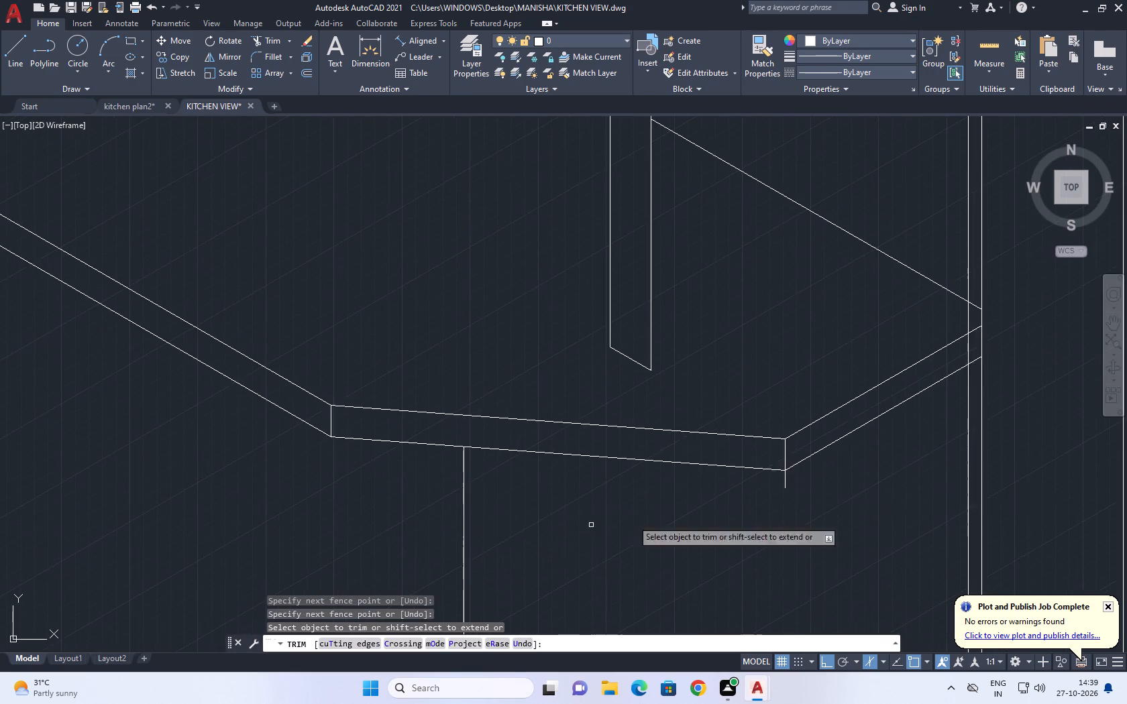
pyautogui.scroll(2, 854, 477)
pyautogui.click(739, 476)
pyautogui.click(644, 505)
pyautogui.scroll(-6, 709, 486)
pyautogui.press('Escape')
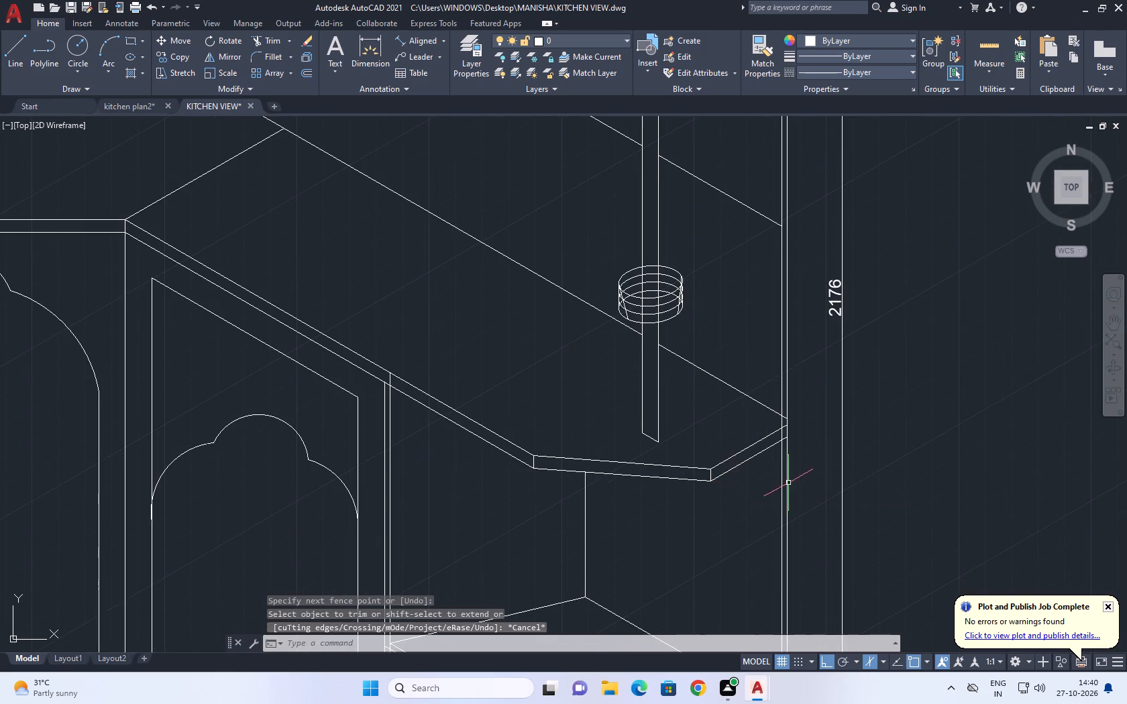
# Trim the upper ring curves of the round basket where they cross between the pole's two vertical lines.
pyautogui.moveTo(790, 483); pyautogui.dragTo(771, 465, button='middle')
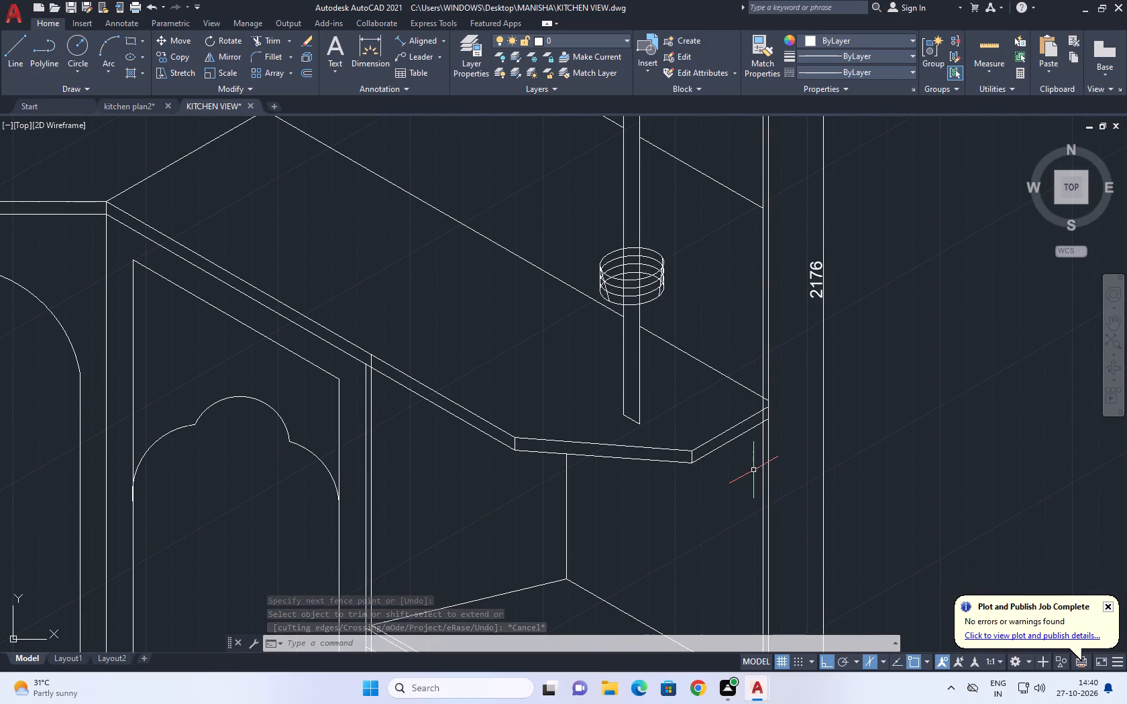
pyautogui.moveTo(657, 259); pyautogui.dragTo(668, 337, button='middle')
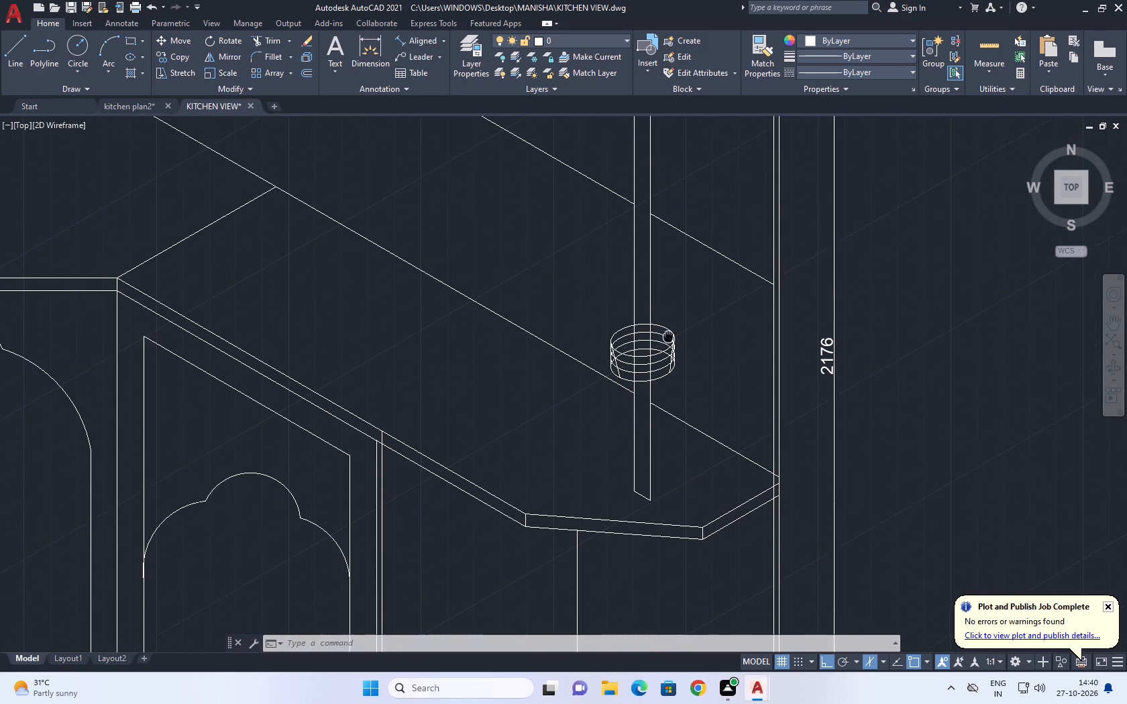
pyautogui.moveTo(668, 337); pyautogui.dragTo(678, 375, button='middle')
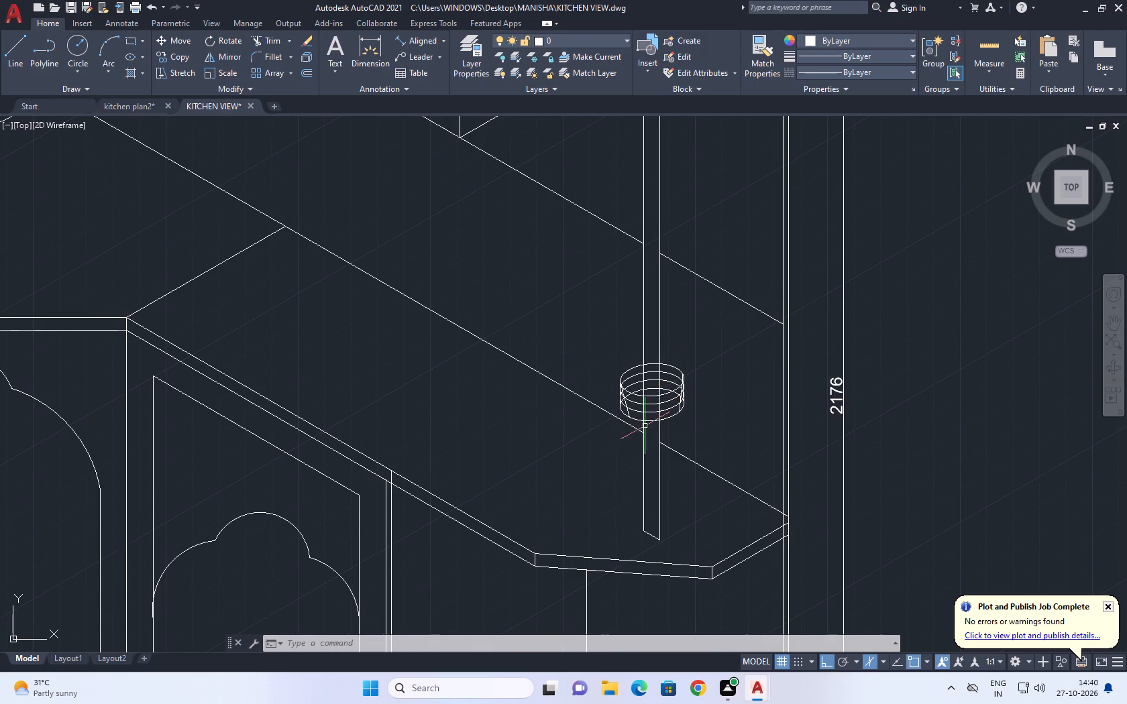
pyautogui.scroll(2, 643, 426)
pyautogui.write('TR')
pyautogui.press('space')
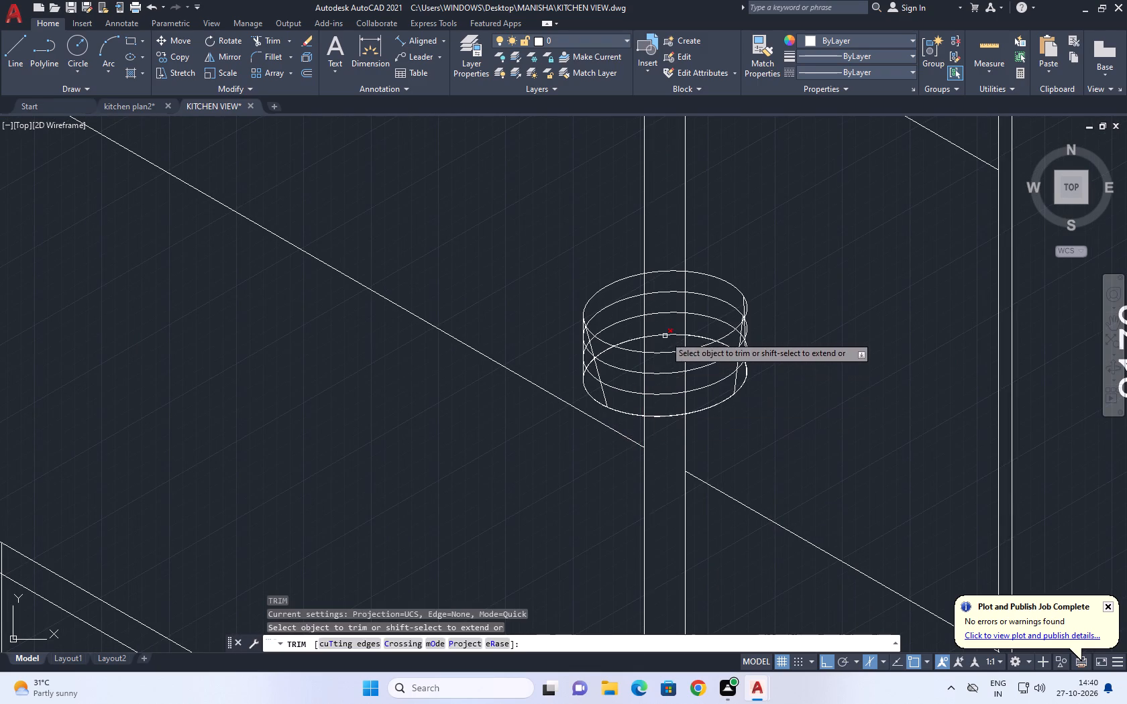
pyautogui.click(665, 341)
pyautogui.click(669, 239)
pyautogui.scroll(-1, 718, 345)
pyautogui.press('Escape')
pyautogui.scroll(-2, 732, 349)
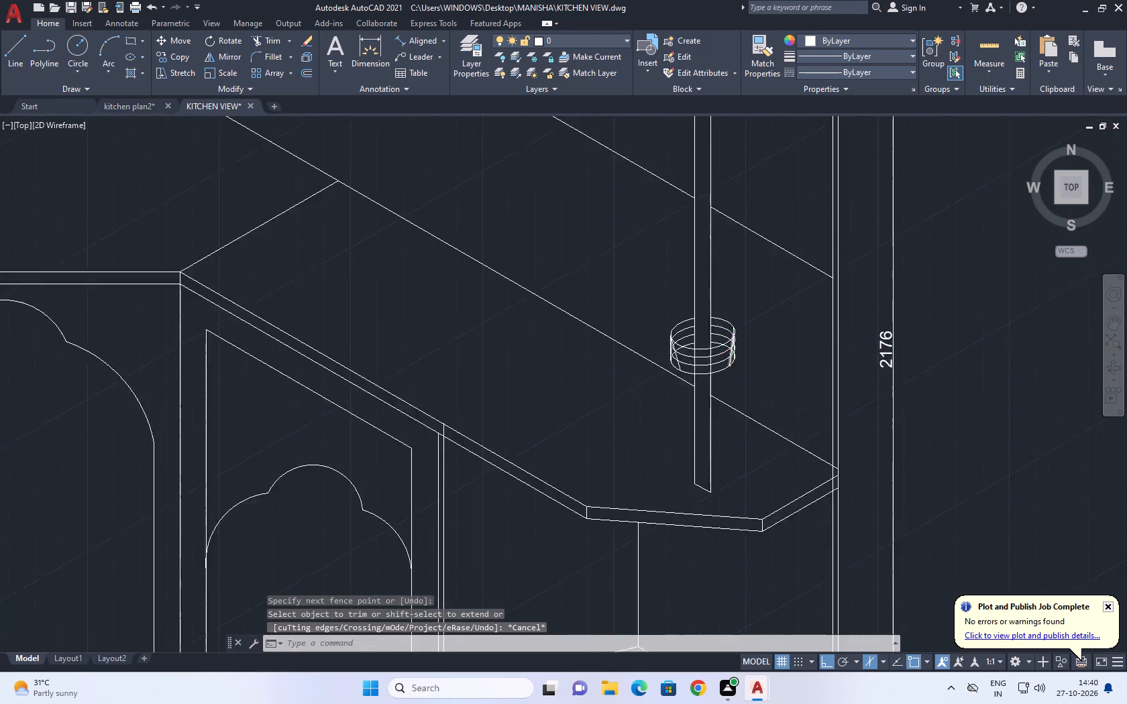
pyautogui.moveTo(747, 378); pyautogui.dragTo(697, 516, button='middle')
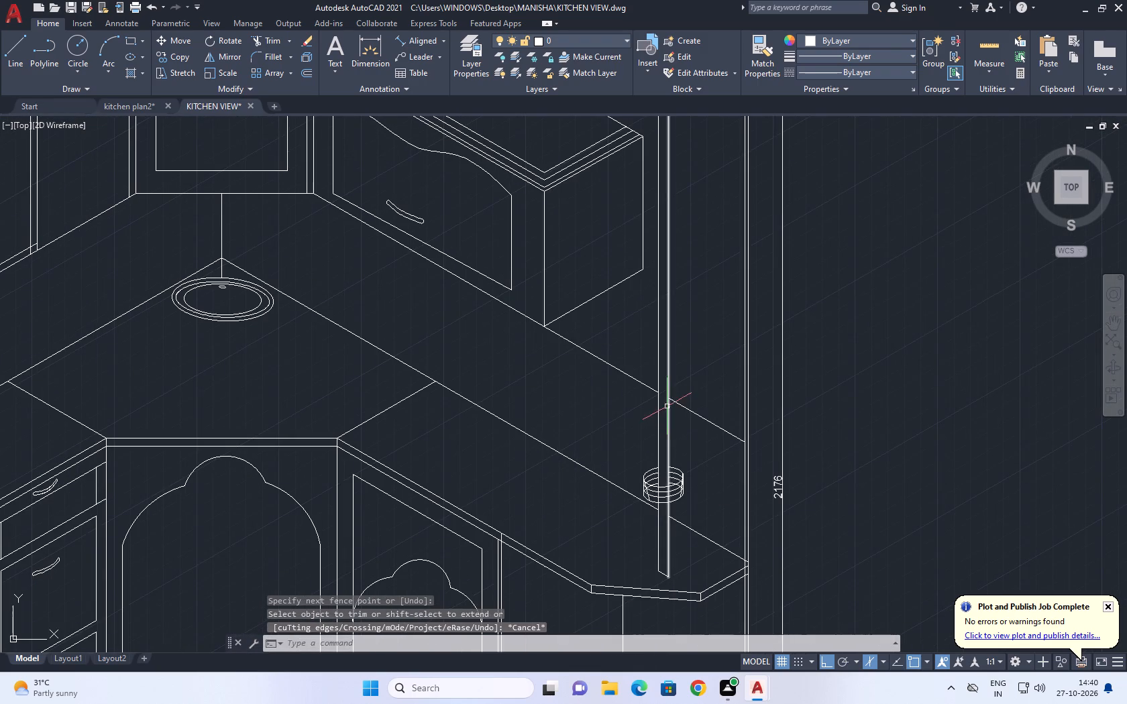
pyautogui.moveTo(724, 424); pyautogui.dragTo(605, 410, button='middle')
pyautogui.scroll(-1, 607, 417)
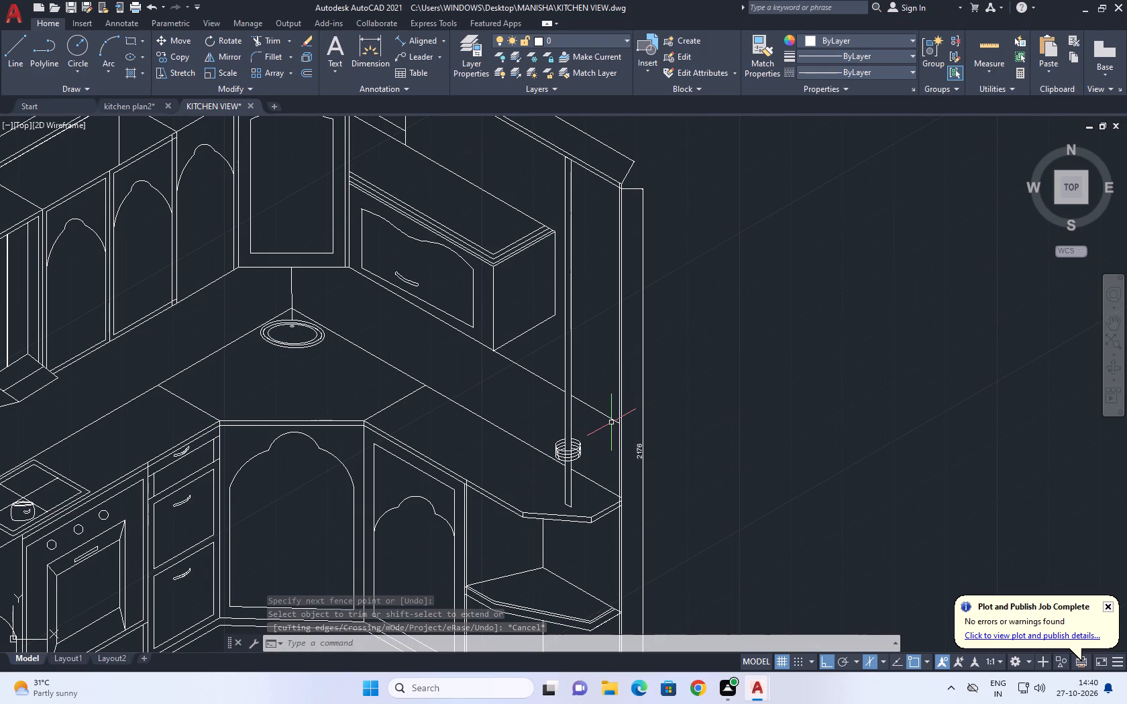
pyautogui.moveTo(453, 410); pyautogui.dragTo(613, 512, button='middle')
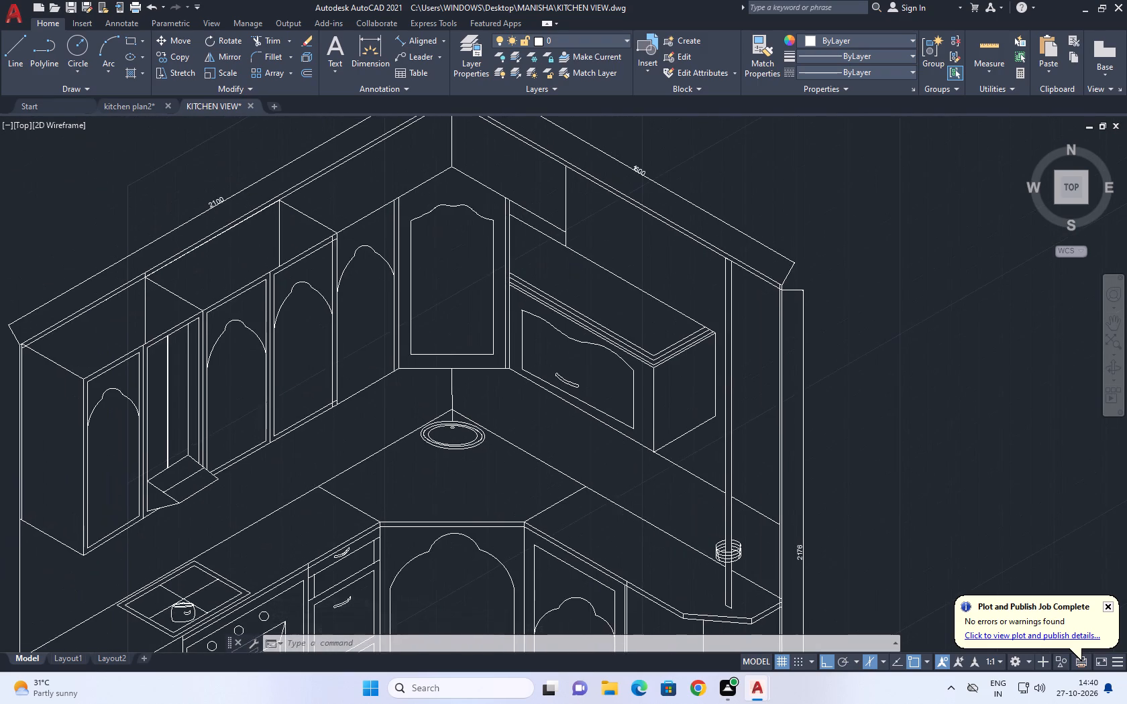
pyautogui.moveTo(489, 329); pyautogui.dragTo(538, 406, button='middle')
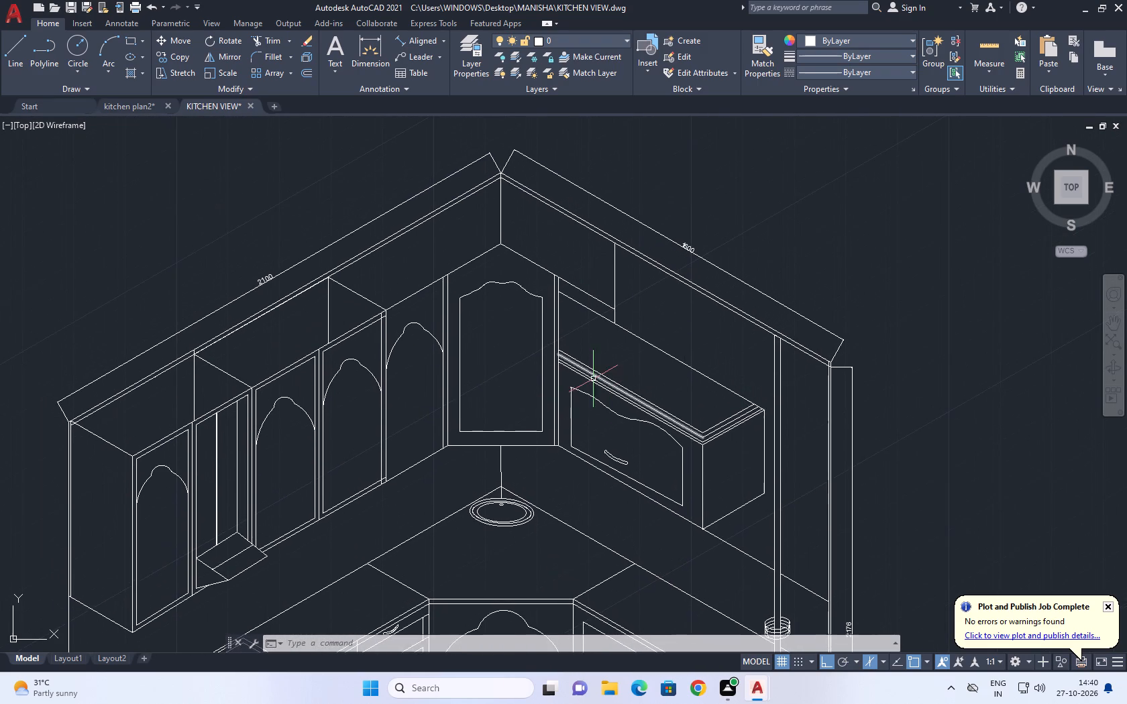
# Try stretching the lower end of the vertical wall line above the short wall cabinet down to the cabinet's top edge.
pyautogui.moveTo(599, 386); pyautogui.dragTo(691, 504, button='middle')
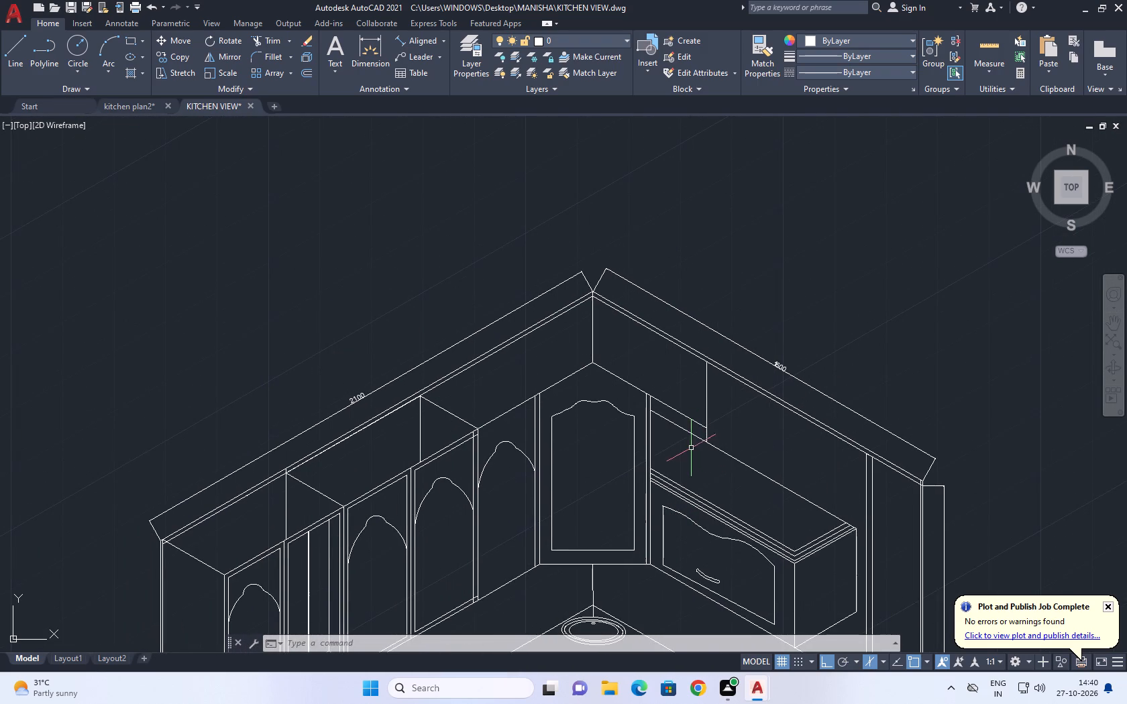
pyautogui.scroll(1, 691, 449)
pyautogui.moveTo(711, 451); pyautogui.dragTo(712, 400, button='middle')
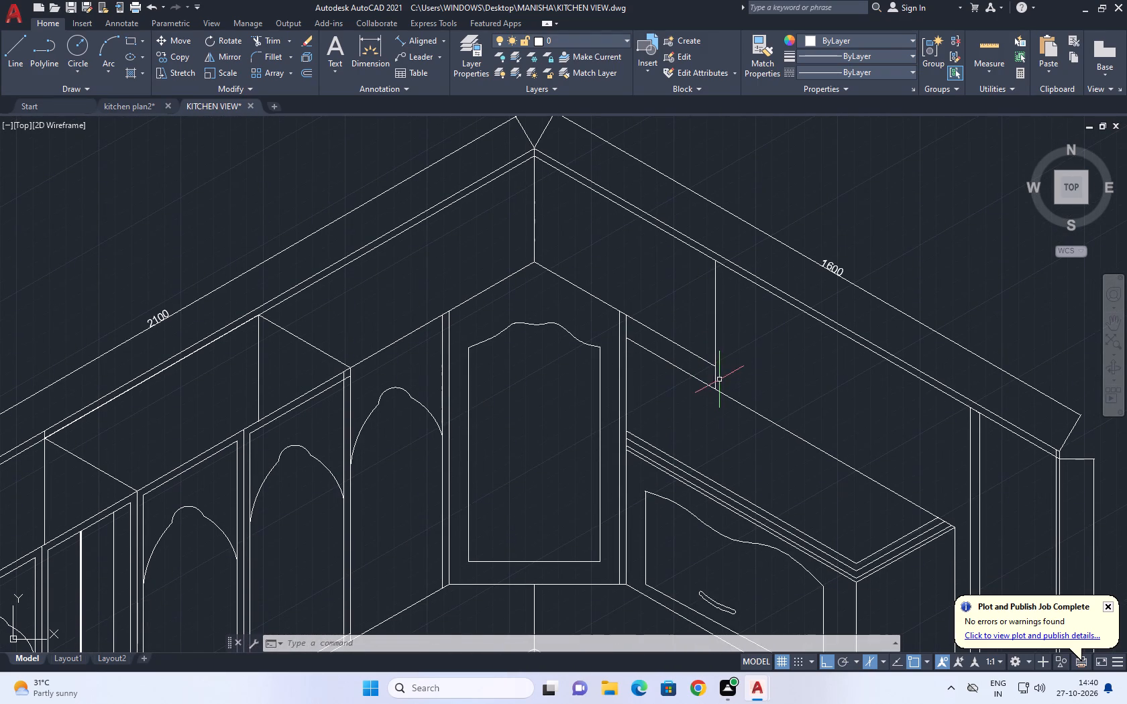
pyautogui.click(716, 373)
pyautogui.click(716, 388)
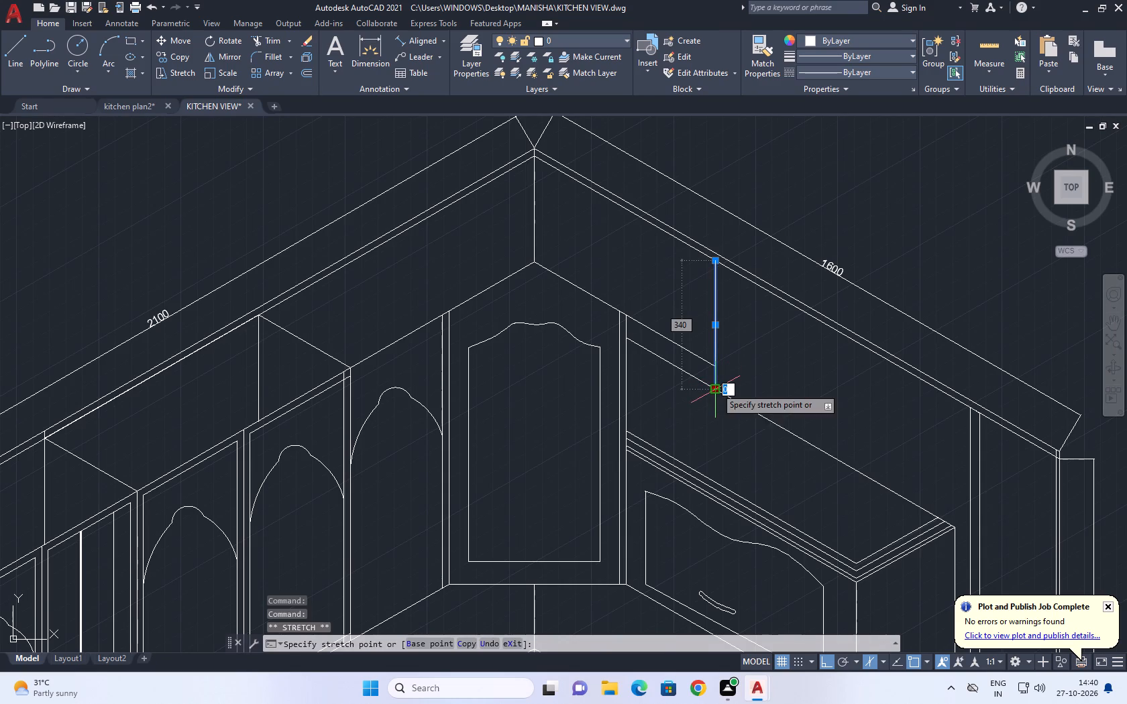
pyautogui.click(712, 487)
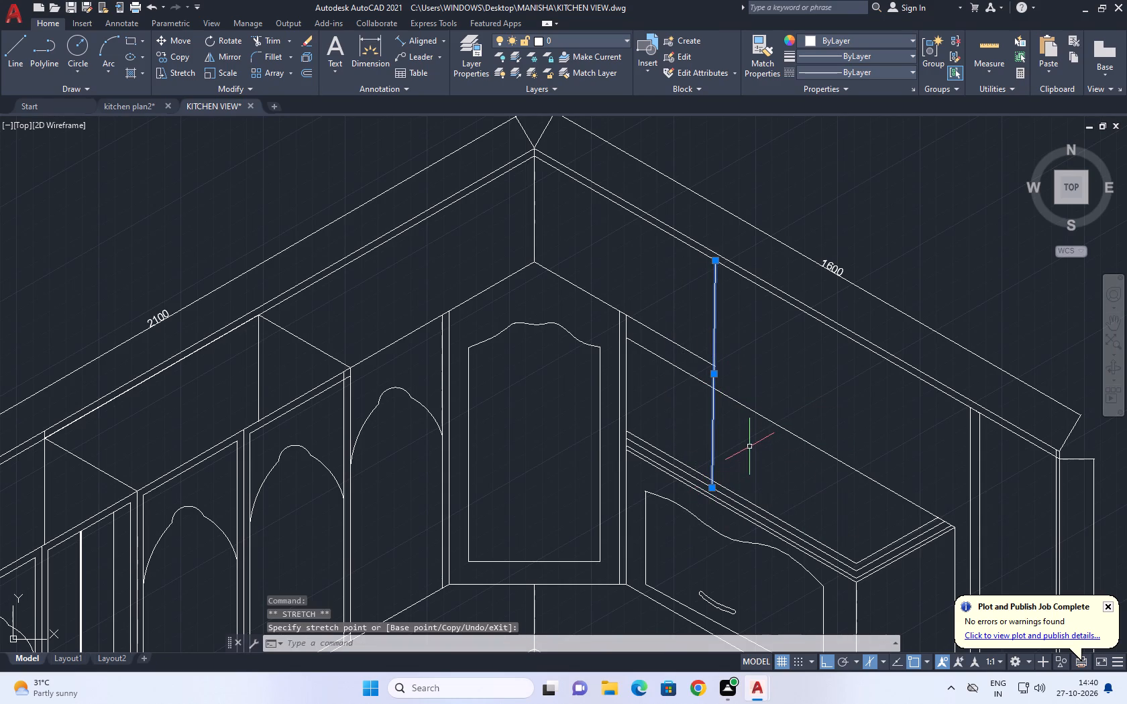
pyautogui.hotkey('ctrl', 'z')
# Extend the vertical wall line above the short wall cabinet down to the cabinet's upper edge.
pyautogui.write('EX')
pyautogui.press('space')
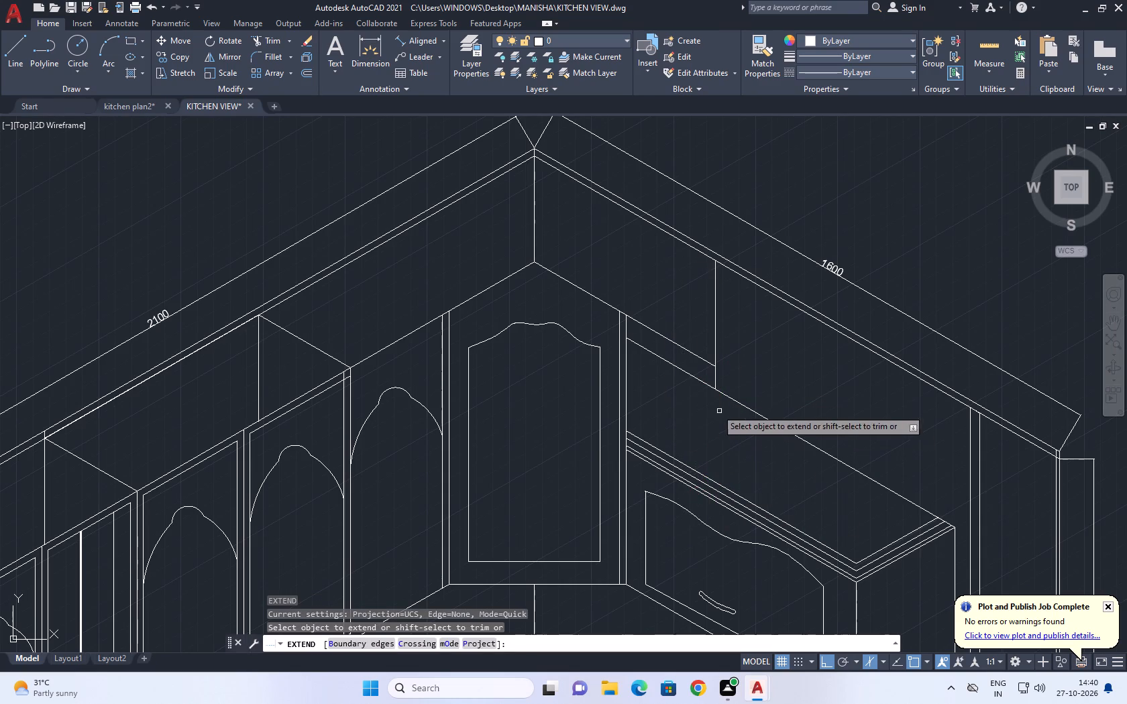
pyautogui.click(716, 373)
pyautogui.press('Escape')
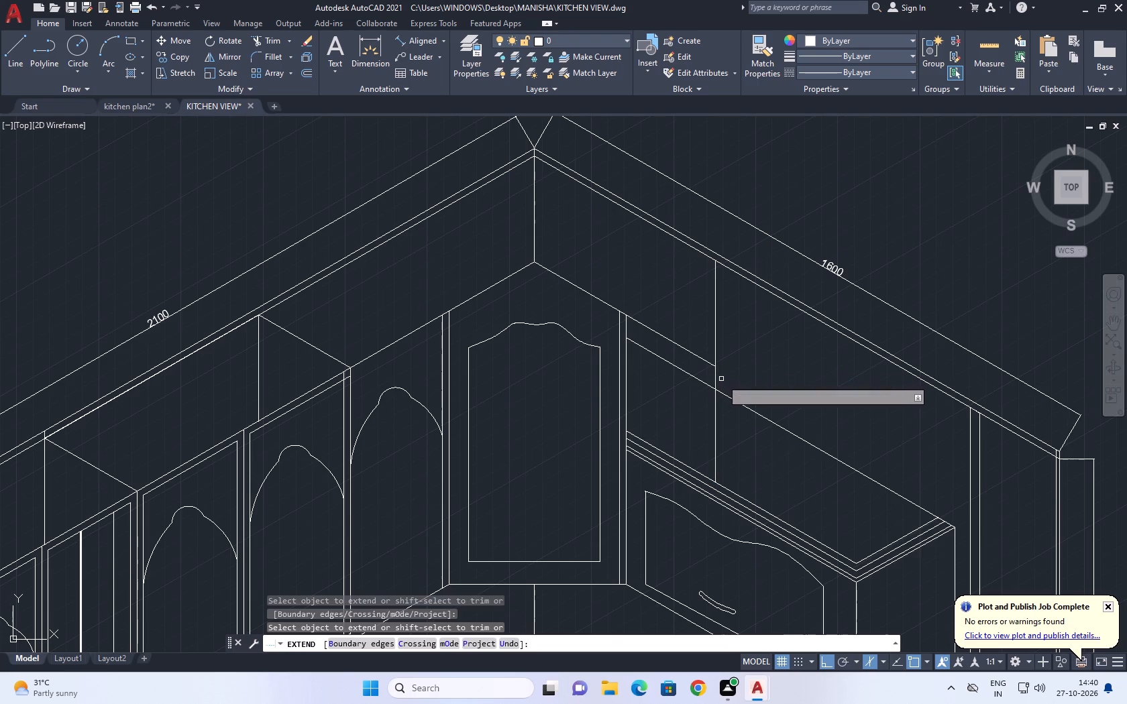
# Trim the lower slanted line between the corner cabinet and the vertical wall line.
pyautogui.scroll(1, 721, 379)
pyautogui.write('TR')
pyautogui.press('space')
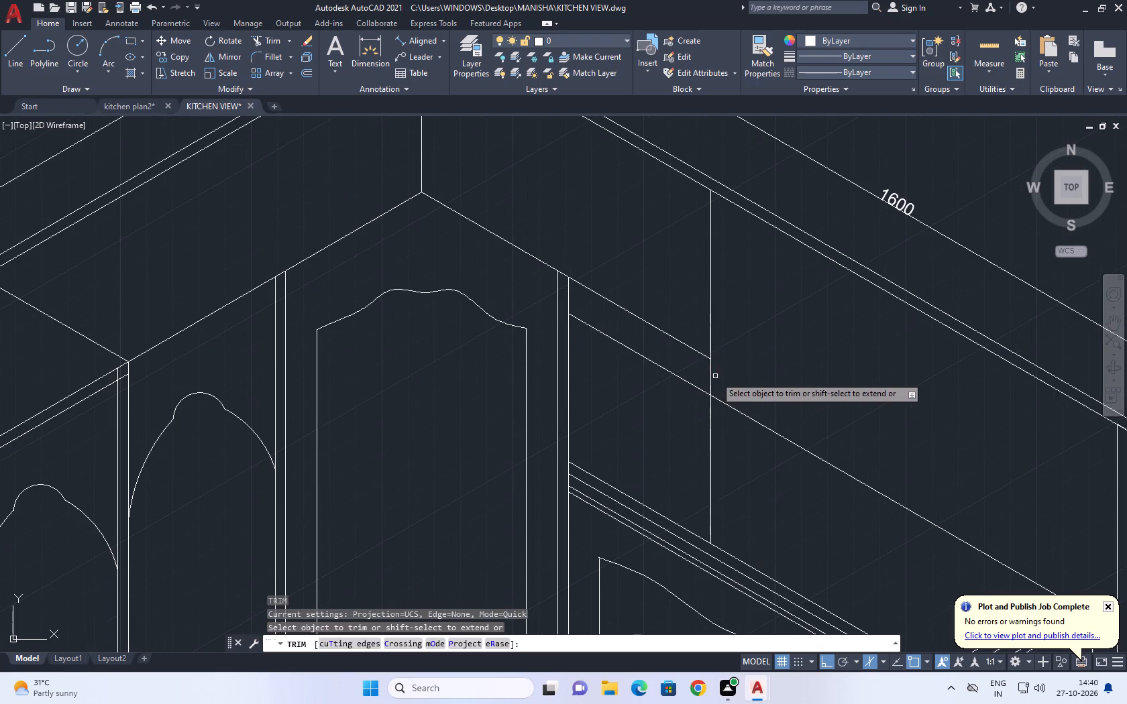
pyautogui.click(690, 384)
pyautogui.press('Escape')
pyautogui.moveTo(691, 403); pyautogui.dragTo(649, 292, button='middle')
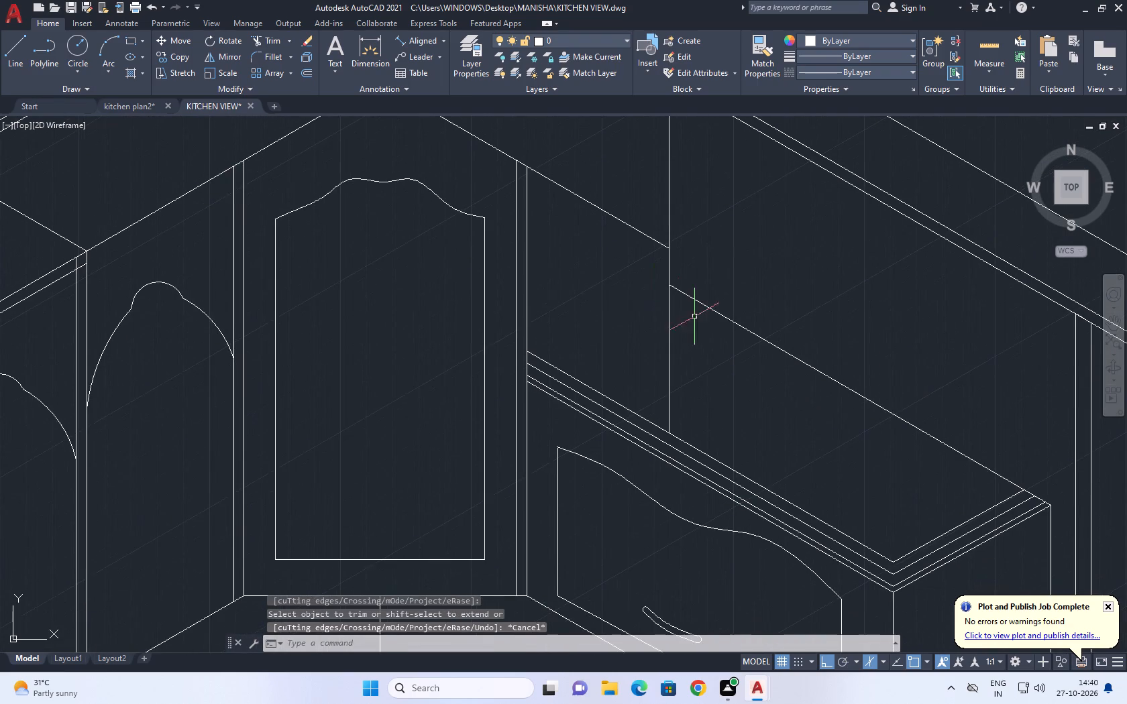
# Extend the corner cabinet's outer vertical edge, on the short wall cabinet's side, up to the wall's top line.
pyautogui.scroll(-3, 692, 299)
pyautogui.moveTo(677, 286); pyautogui.dragTo(675, 314, button='middle')
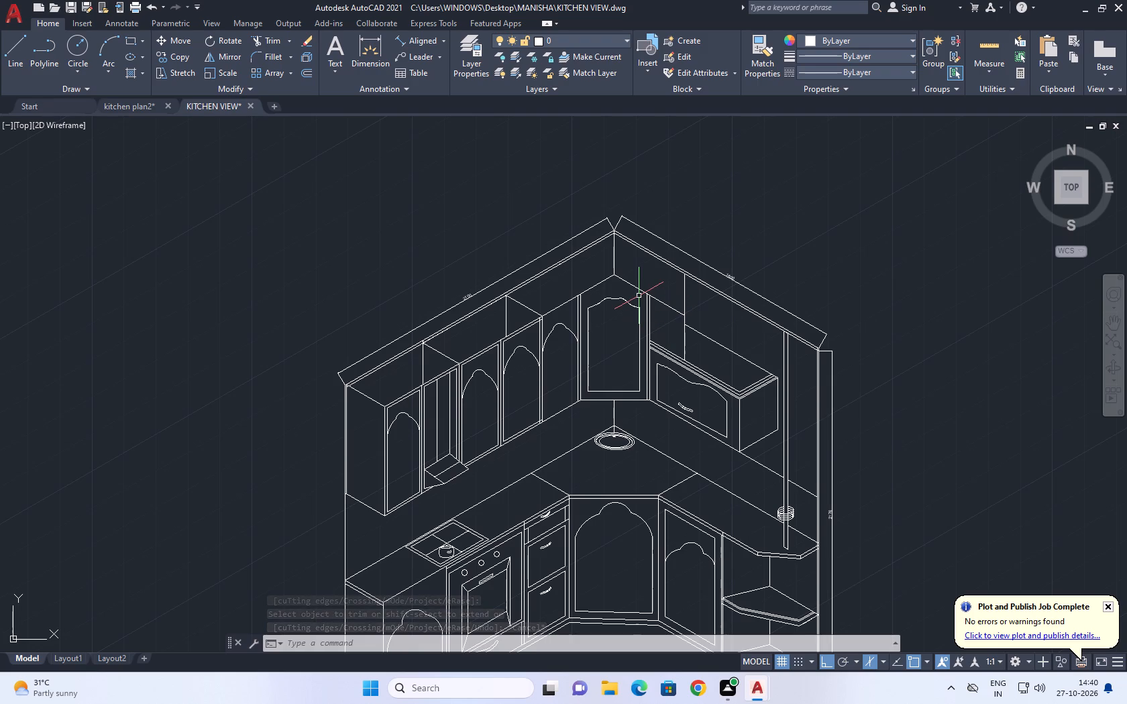
pyautogui.press('e')
pyautogui.press('x')
pyautogui.press('space')
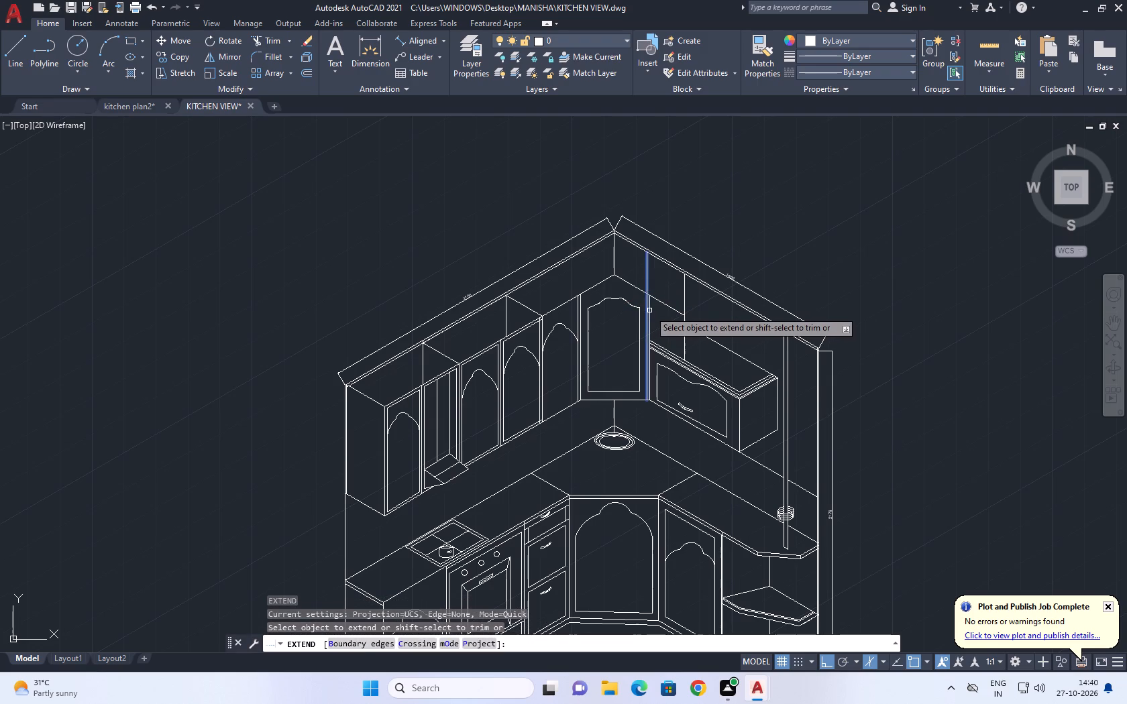
pyautogui.click(649, 310)
pyautogui.press('Escape')
# Trim the remaining slanted line between the corner cabinet and the vertical wall line.
pyautogui.write('TR')
pyautogui.press('space')
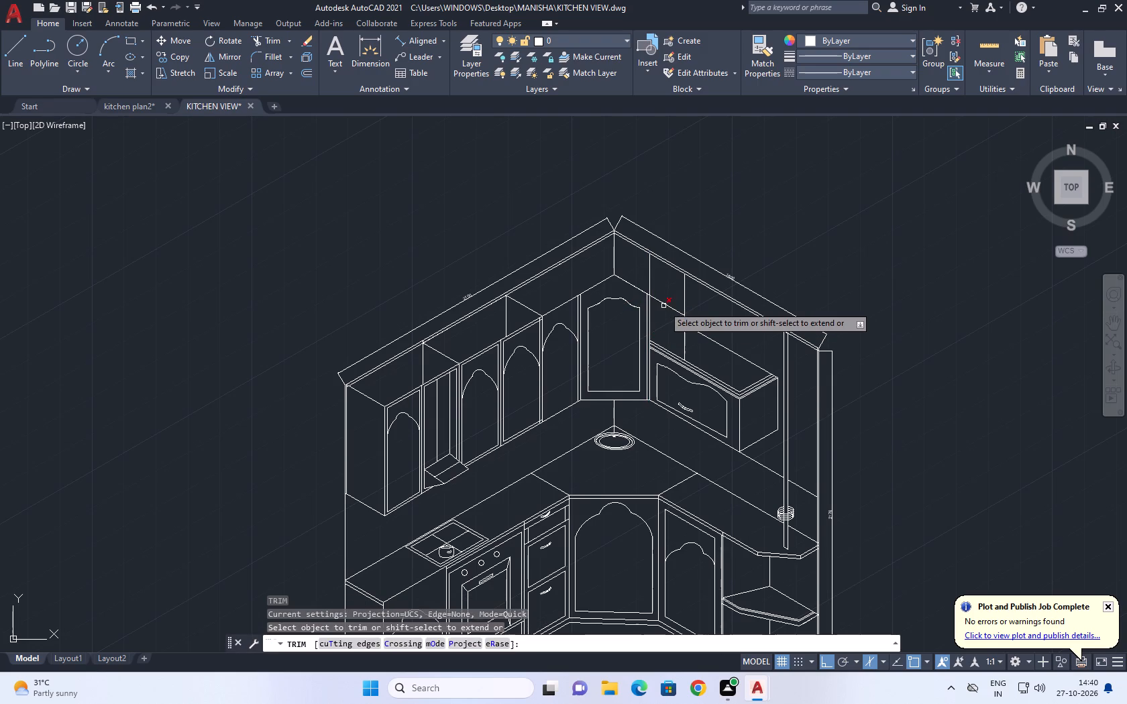
pyautogui.click(665, 306)
pyautogui.press('Escape')
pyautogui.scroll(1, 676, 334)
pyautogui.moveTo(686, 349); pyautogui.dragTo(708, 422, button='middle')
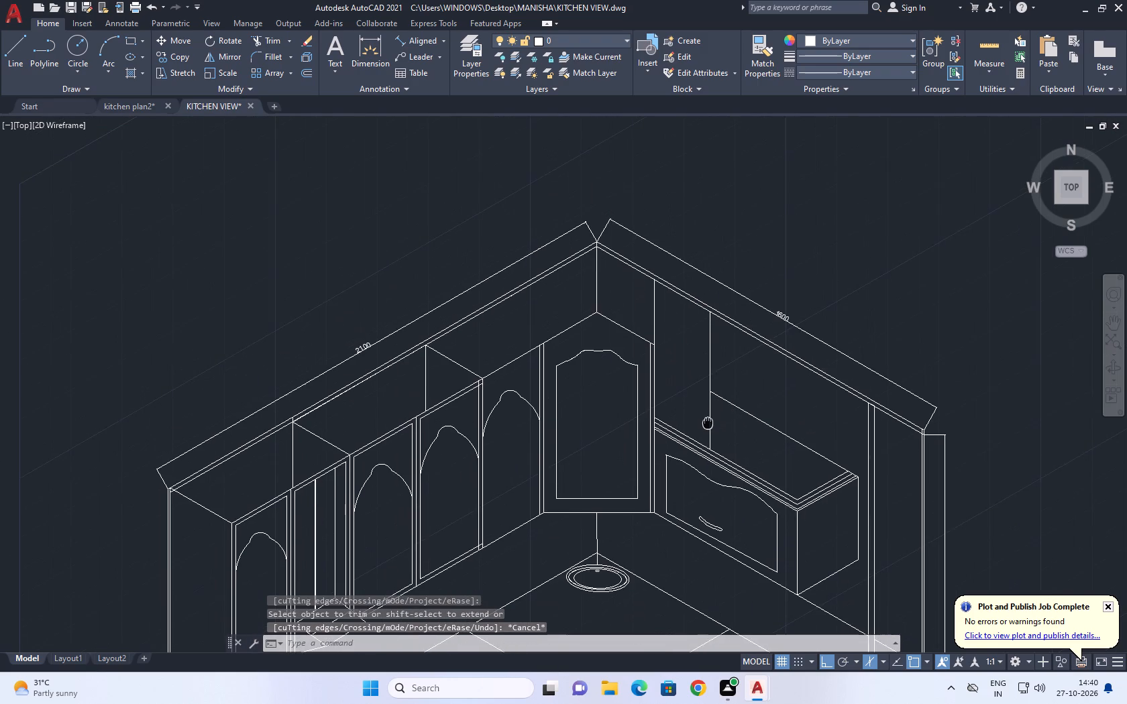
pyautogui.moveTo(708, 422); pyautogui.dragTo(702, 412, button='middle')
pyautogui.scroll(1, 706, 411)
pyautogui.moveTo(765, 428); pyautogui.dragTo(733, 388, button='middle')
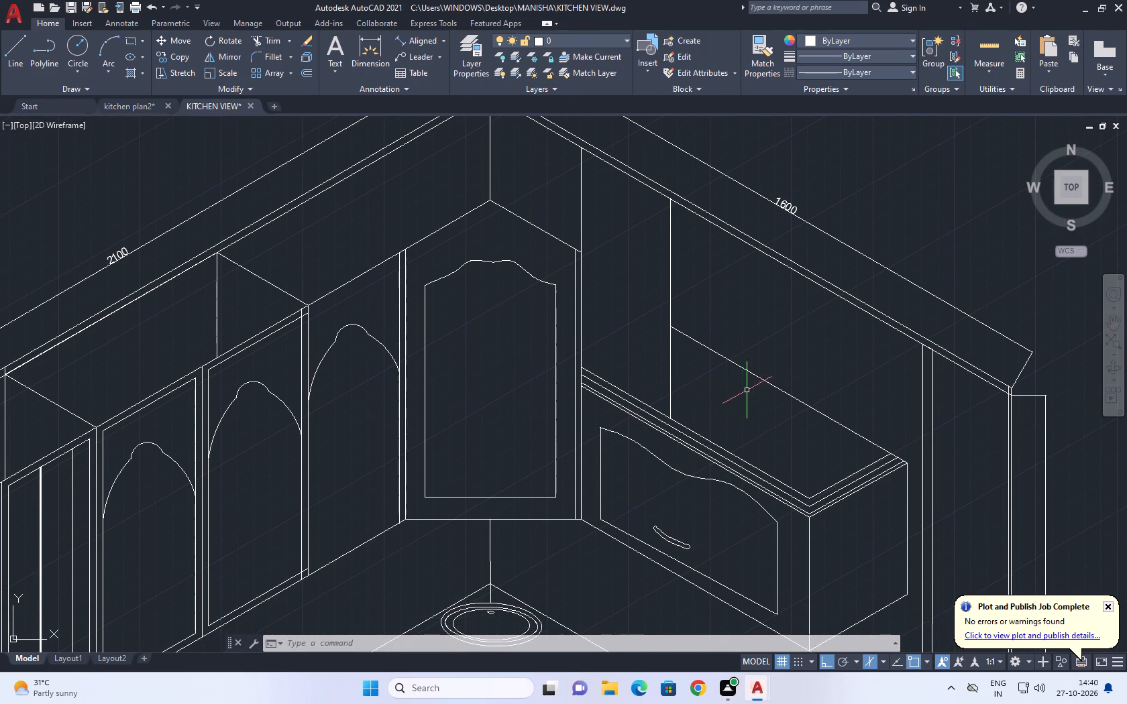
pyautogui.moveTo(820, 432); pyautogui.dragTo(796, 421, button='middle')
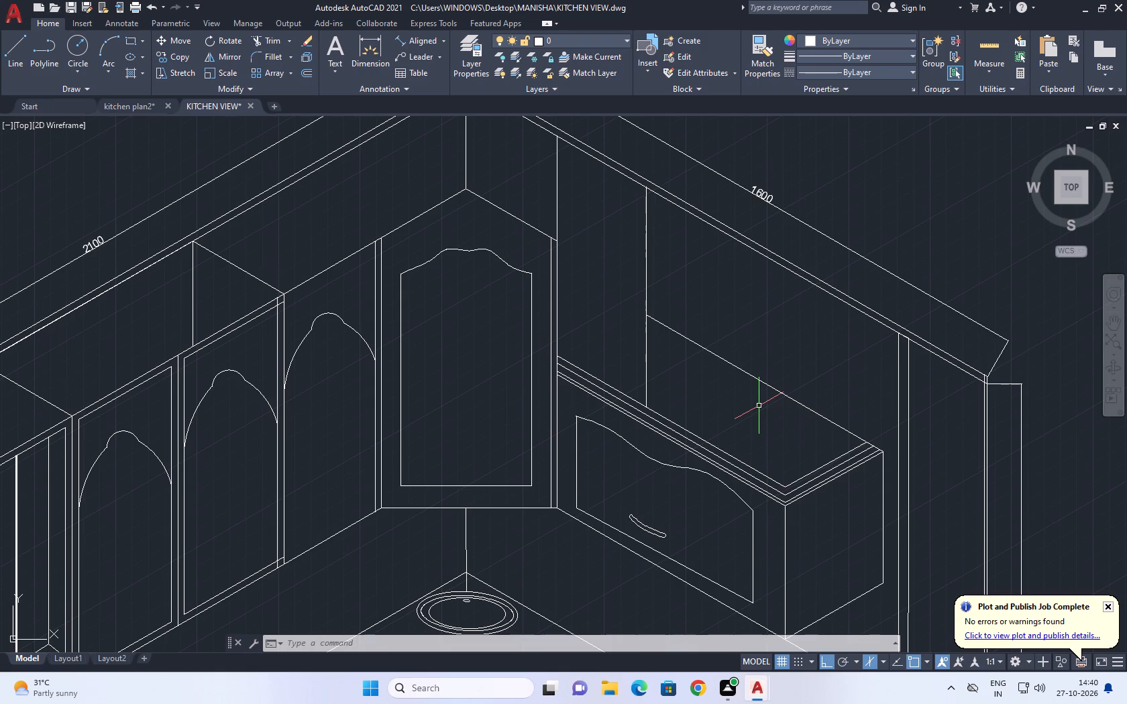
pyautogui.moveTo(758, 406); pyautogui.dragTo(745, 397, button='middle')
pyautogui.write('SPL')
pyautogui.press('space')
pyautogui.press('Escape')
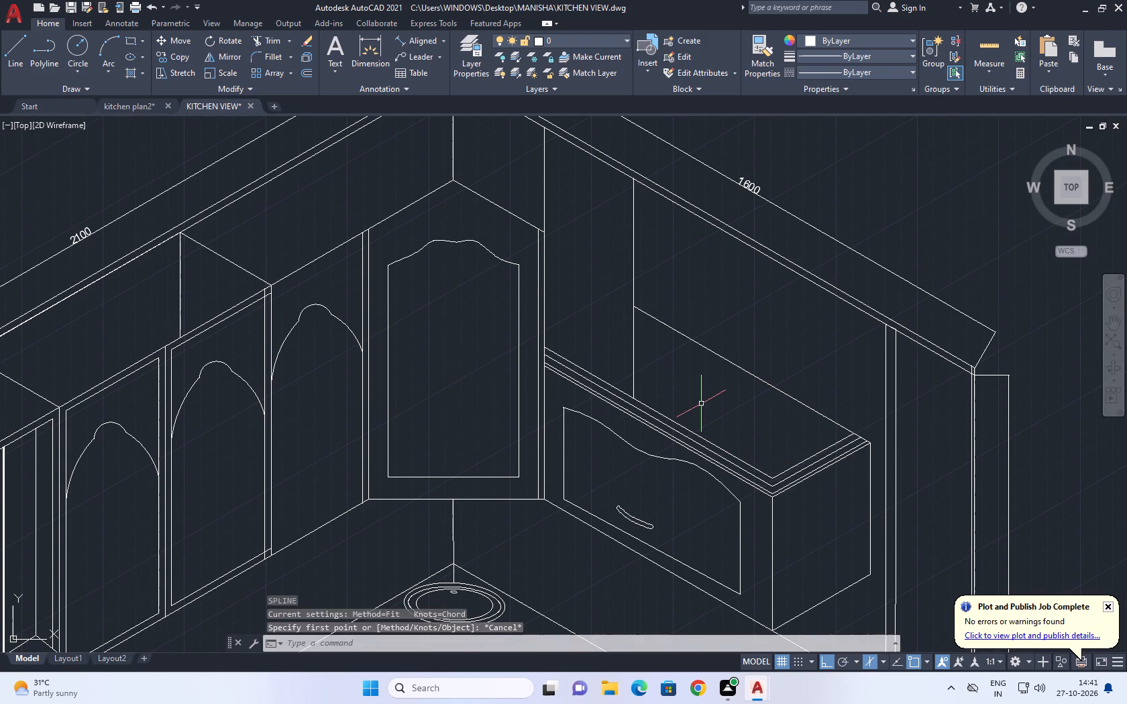
# Draw a short isometric base line about 47 mm long for a pot on top of the short wall cabinet.
pyautogui.write('L')
pyautogui.press('space')
pyautogui.scroll(2, 660, 400)
pyautogui.click(634, 409)
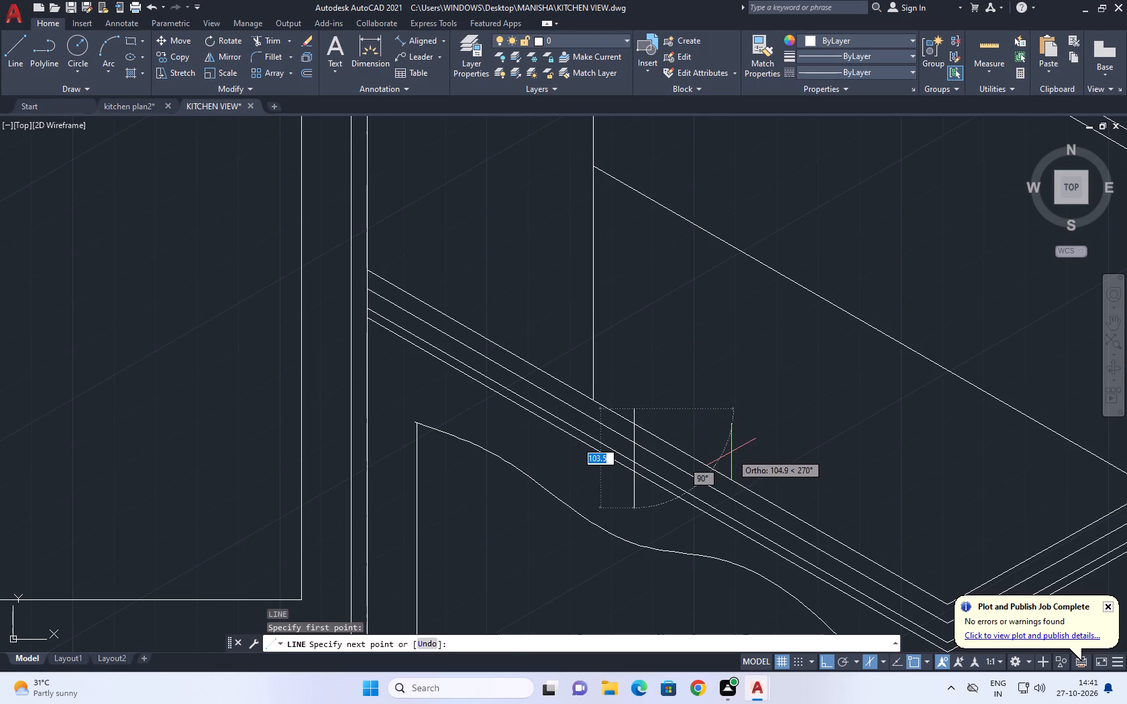
pyautogui.press('F5')
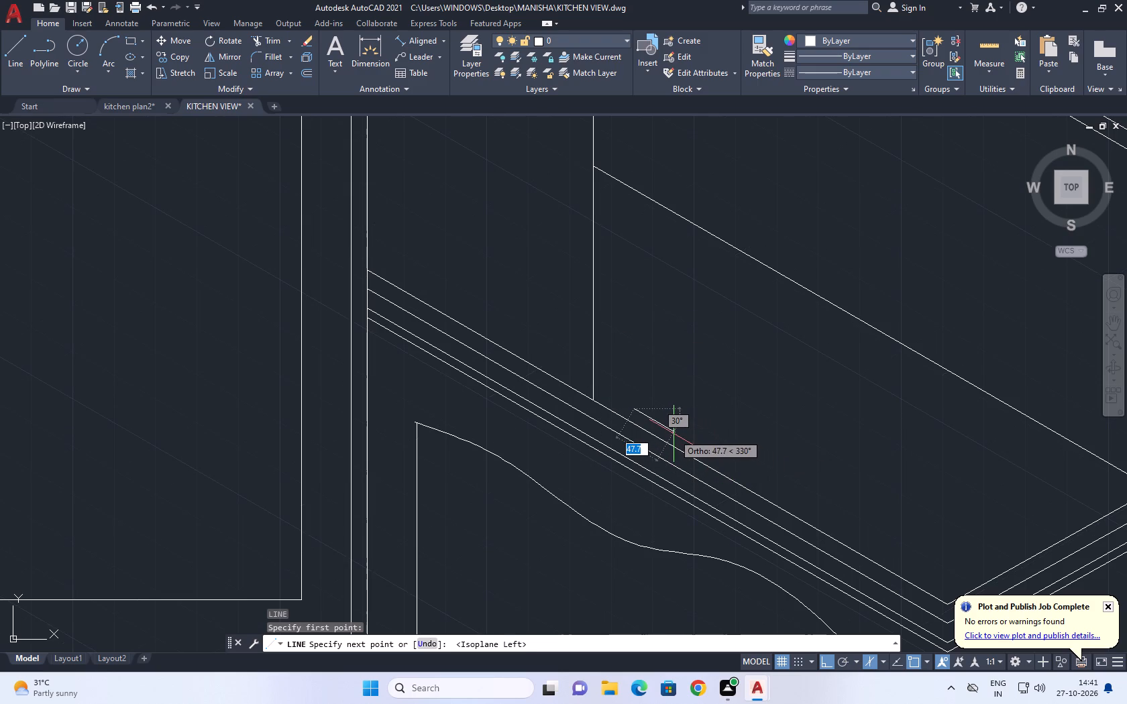
pyautogui.click(672, 430)
pyautogui.press('space')
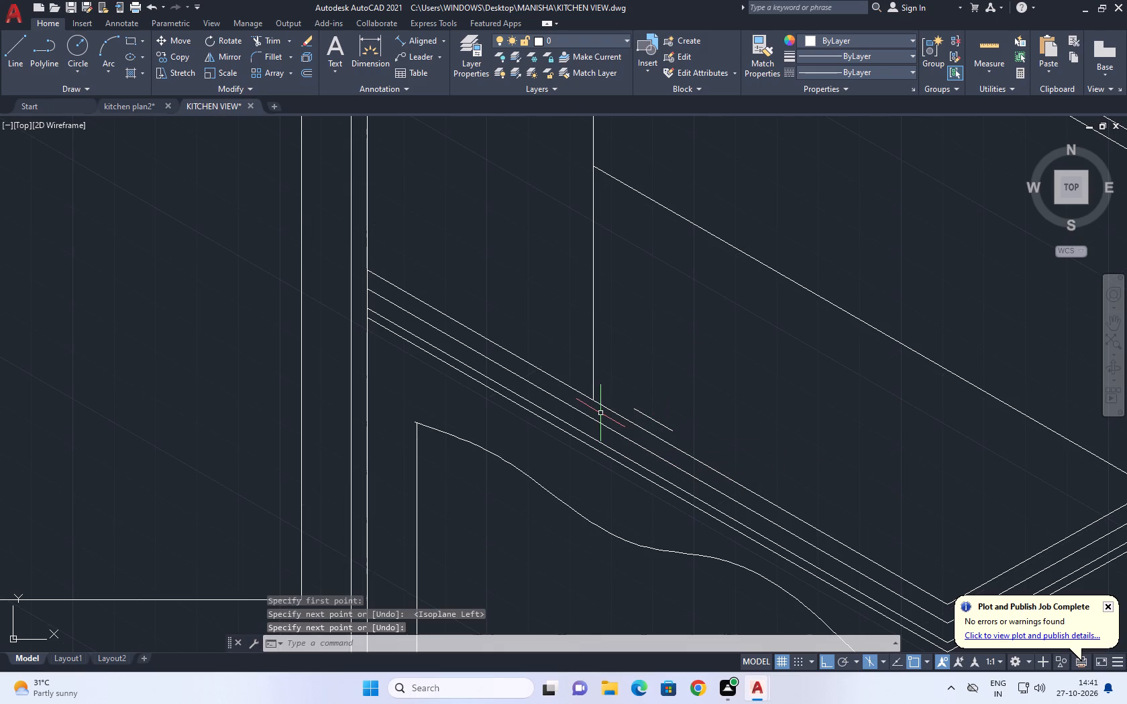
pyautogui.press('a')
pyautogui.press('Escape')
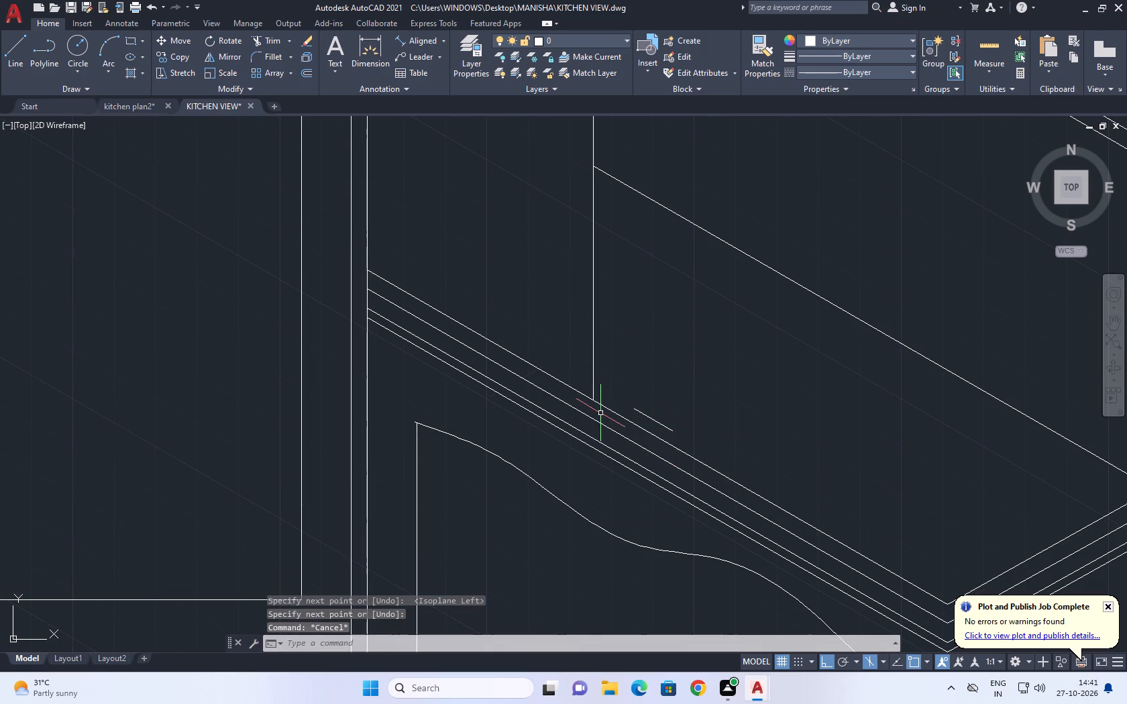
# Draw the pot's two sides from the base line's ends: one vertical about 40 mm high, one slanting outward with ortho off.
pyautogui.press('l')
pyautogui.press('space')
pyautogui.click(635, 411)
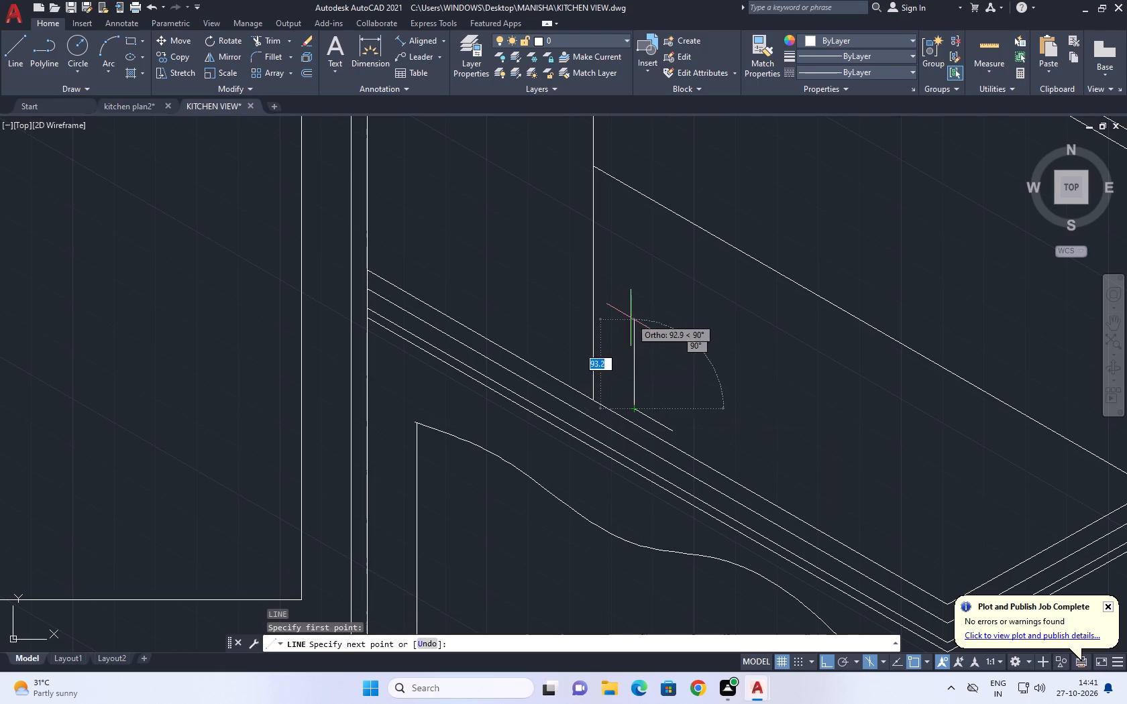
pyautogui.click(633, 370)
pyautogui.press('space')
pyautogui.press('space')
pyautogui.click(672, 431)
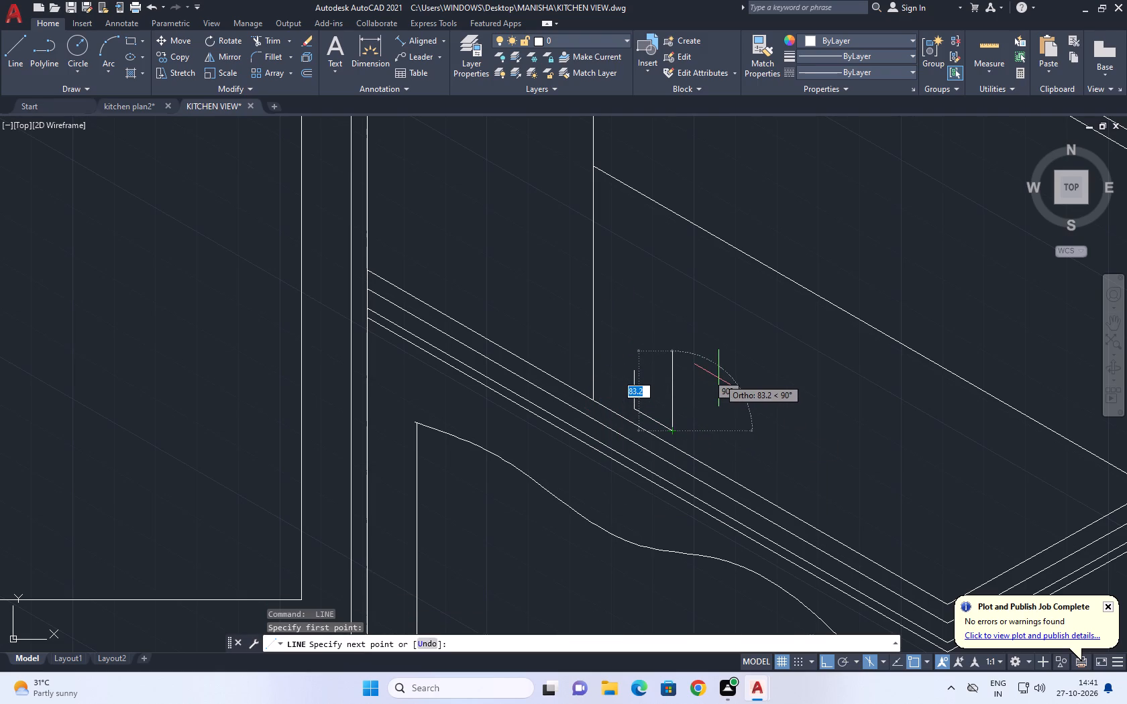
pyautogui.press('F8')
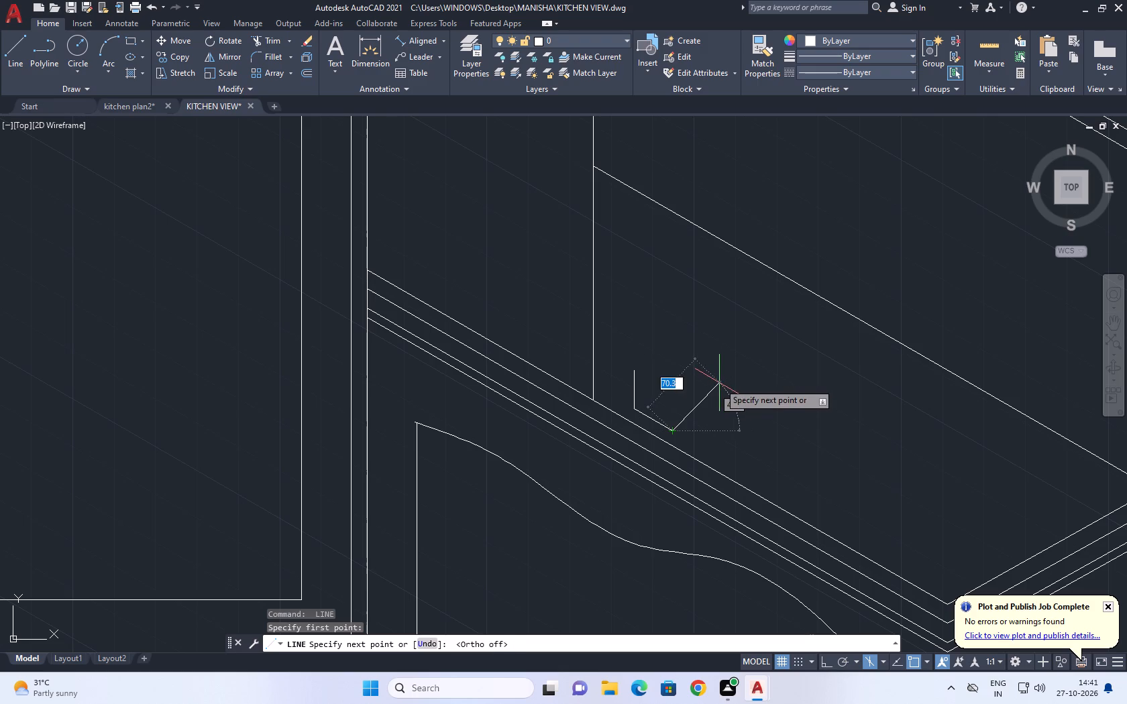
pyautogui.click(693, 400)
pyautogui.press('space')
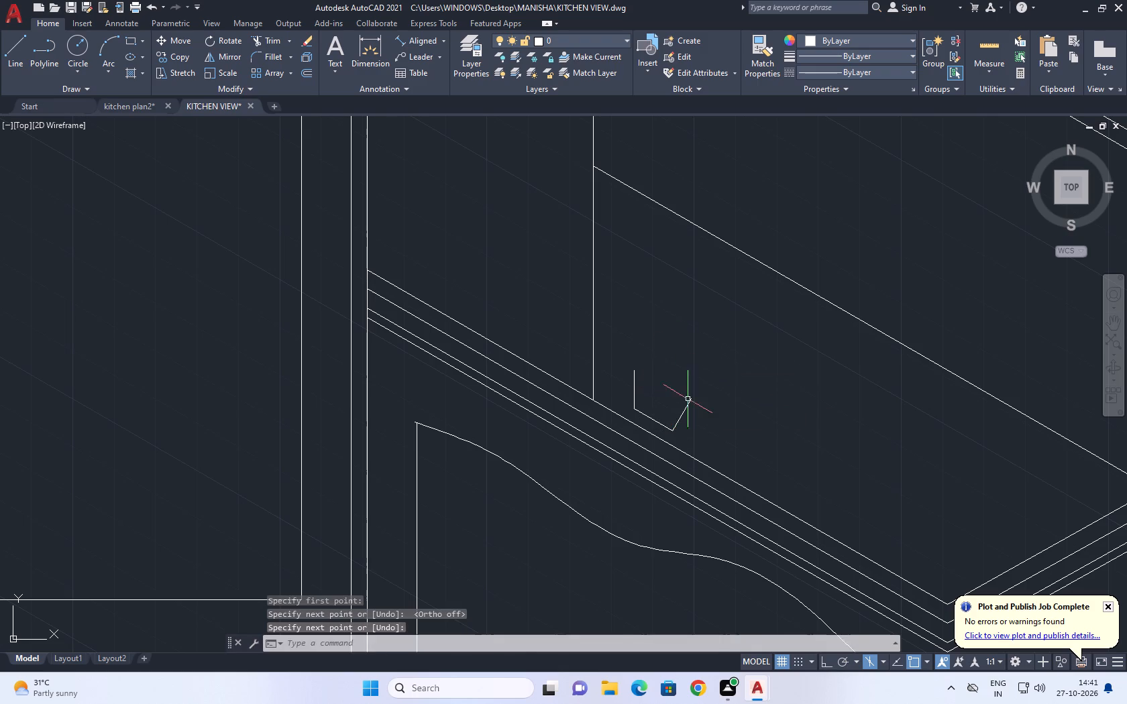
# Lengthen both pot side lines by stretching their upper ends, bringing the slanted one to about 75 mm.
pyautogui.scroll(1, 689, 404)
pyautogui.click(714, 420)
pyautogui.scroll(1, 625, 346)
pyautogui.press('Escape')
pyautogui.moveTo(607, 359); pyautogui.dragTo(600, 356)
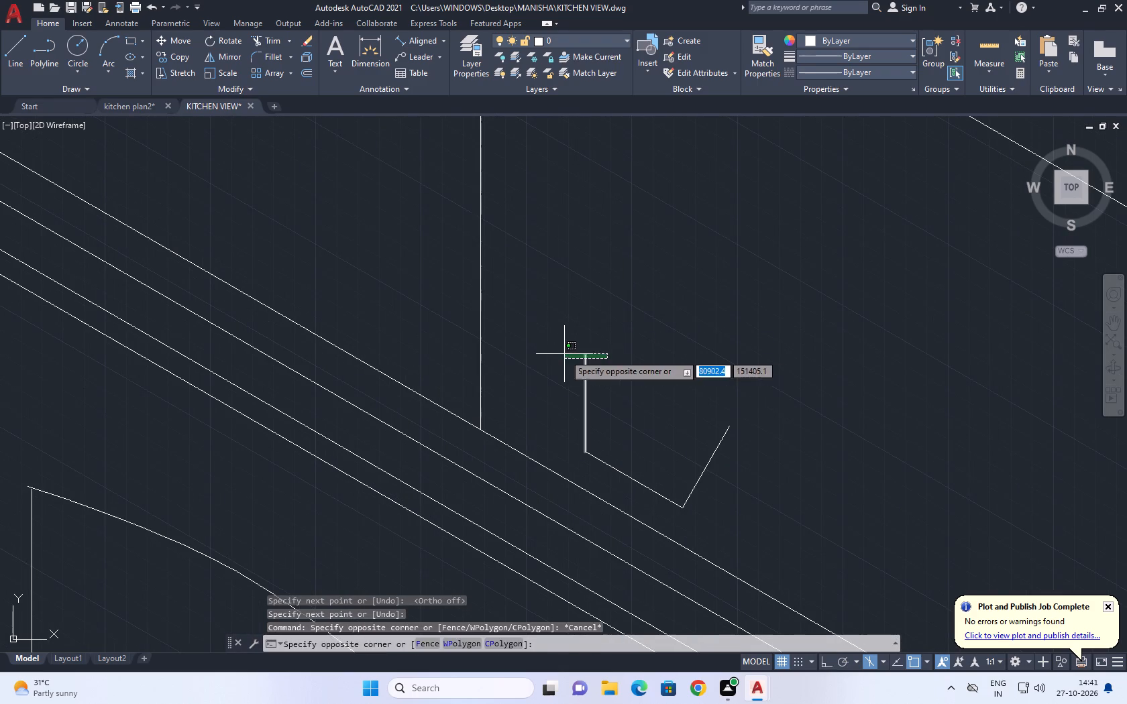
pyautogui.click(588, 361)
pyautogui.click(583, 356)
pyautogui.click(586, 355)
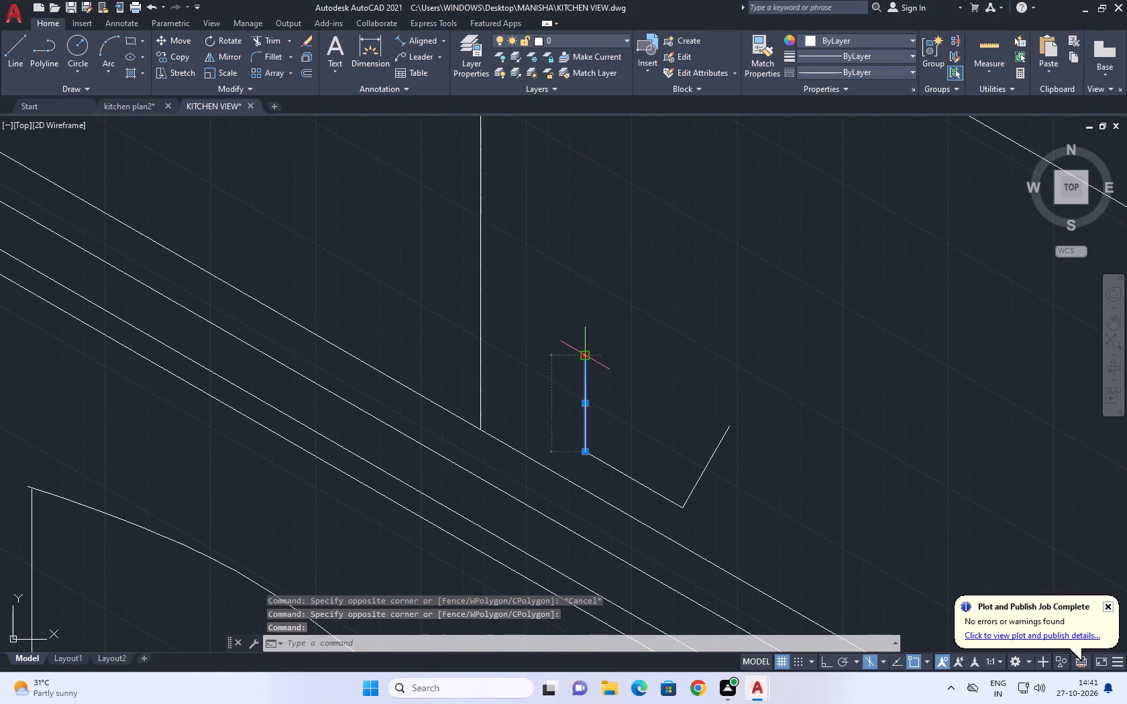
pyautogui.click(582, 308)
pyautogui.moveTo(748, 467); pyautogui.dragTo(724, 434)
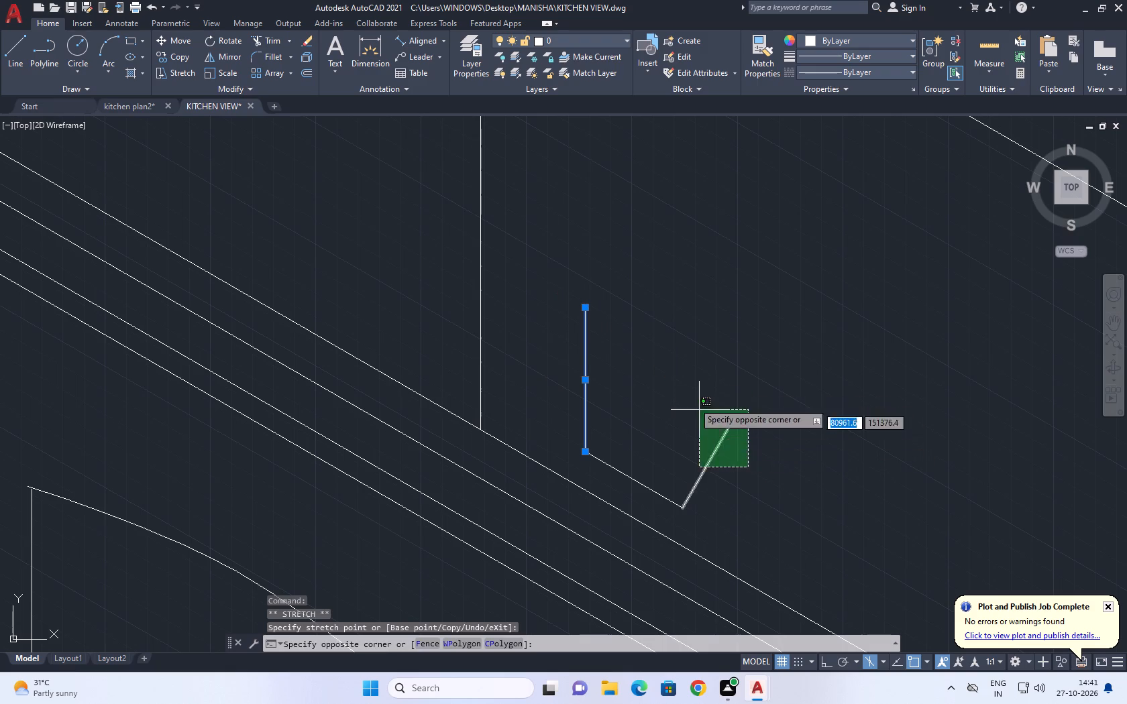
pyautogui.click(683, 386)
pyautogui.click(731, 426)
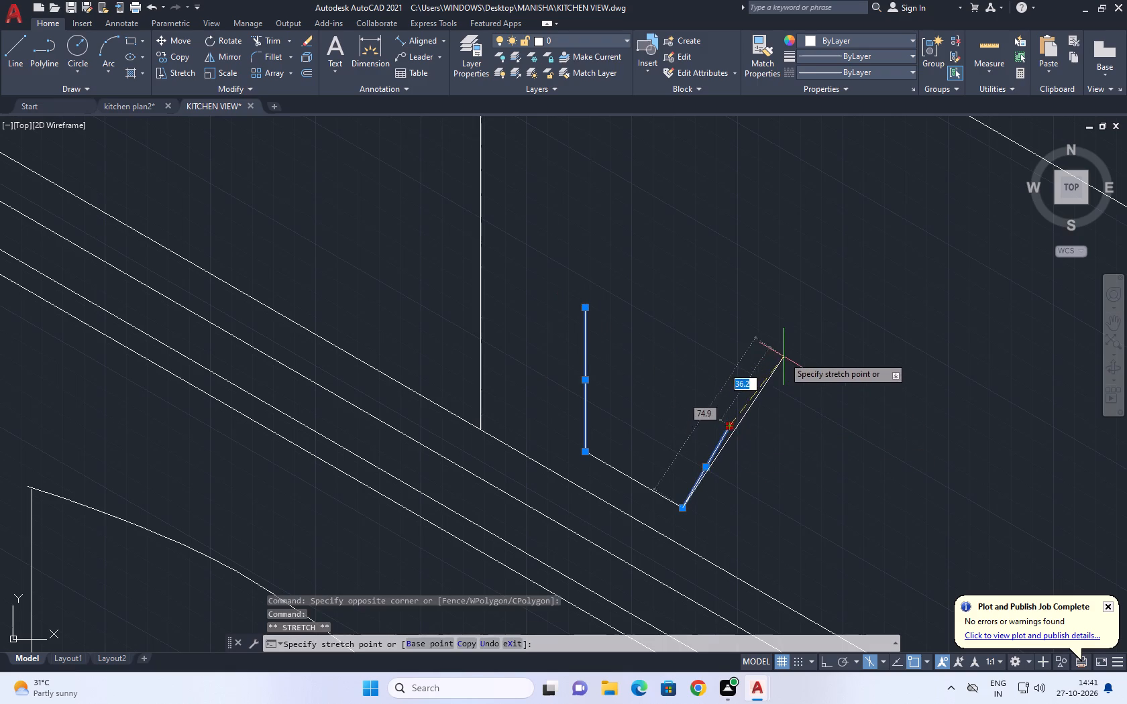
pyautogui.click(786, 355)
pyautogui.press('Escape')
# Stretch the upper end of the pot's vertical side line further up and slightly inward.
pyautogui.moveTo(674, 366); pyautogui.dragTo(680, 377, button='middle')
pyautogui.moveTo(619, 349); pyautogui.dragTo(580, 331)
pyautogui.click(563, 311)
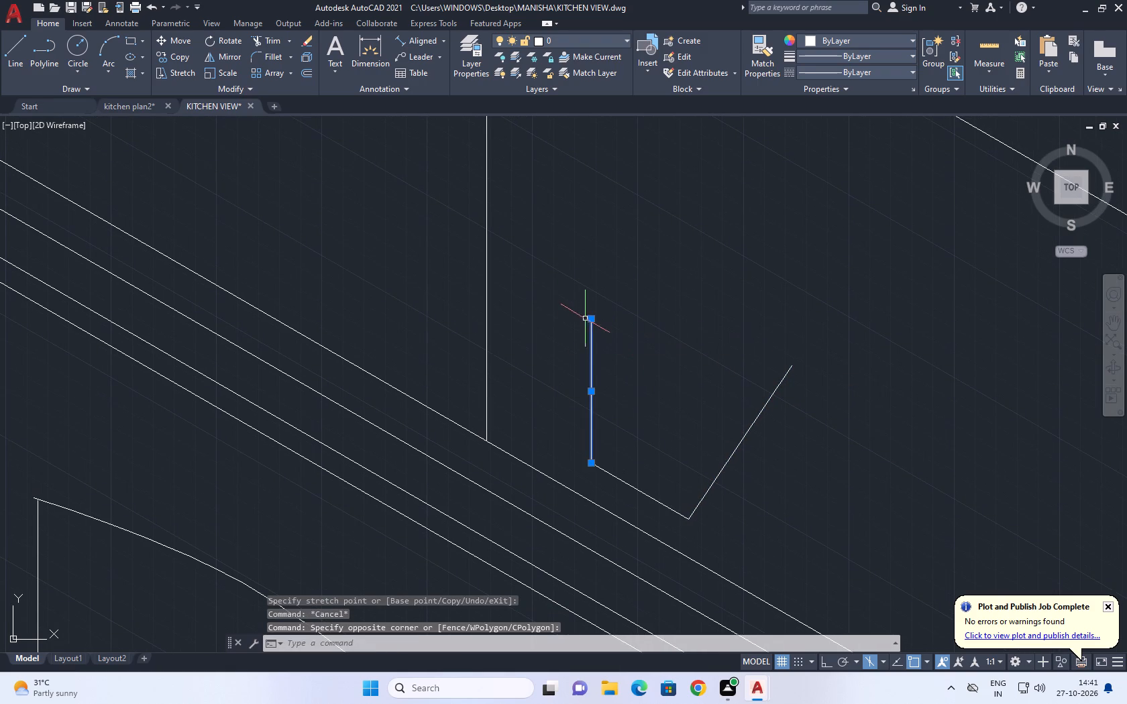
pyautogui.click(590, 319)
pyautogui.click(599, 265)
pyautogui.press('Escape')
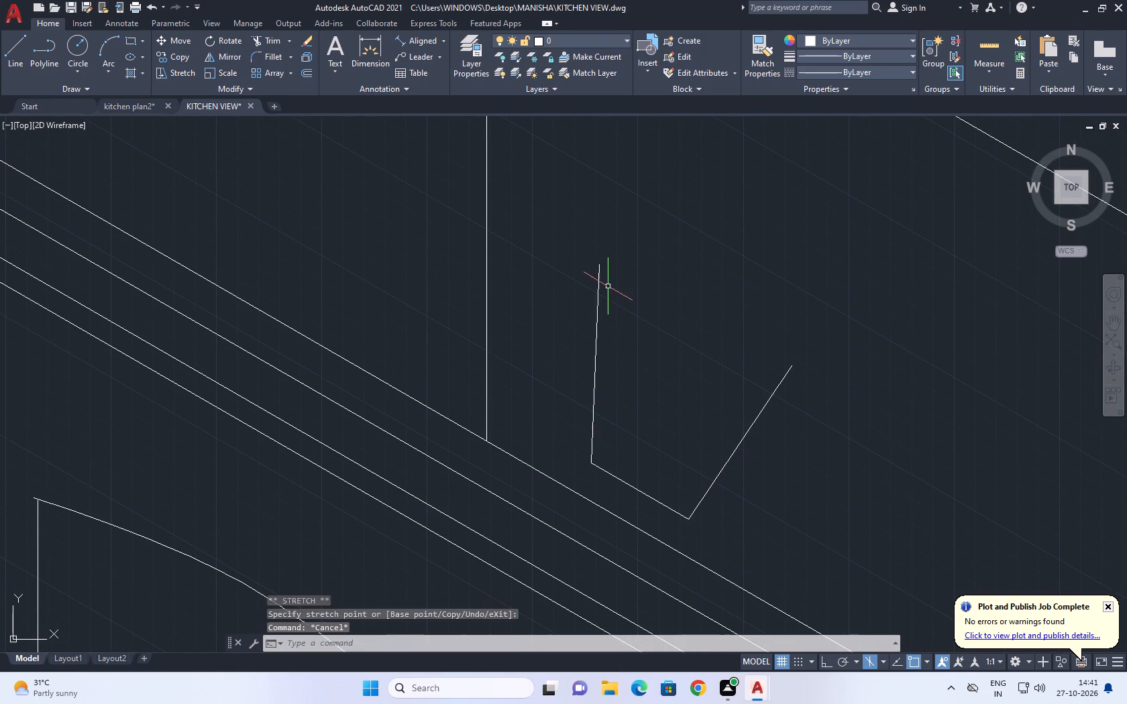
# Draw a three-point arc sagging between the upper ends of the pot's two sides as the front rim.
pyautogui.scroll(-1, 616, 310)
pyautogui.moveTo(624, 315); pyautogui.dragTo(638, 347, button='middle')
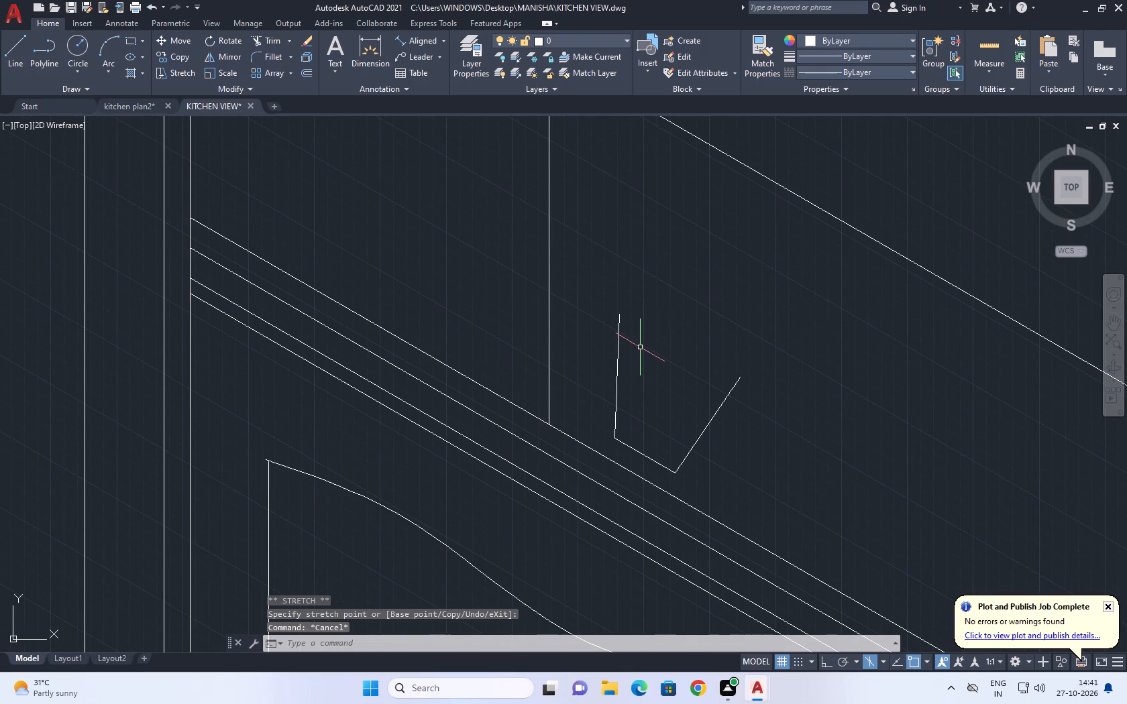
pyautogui.write('A')
pyautogui.press('space')
pyautogui.scroll(2, 643, 346)
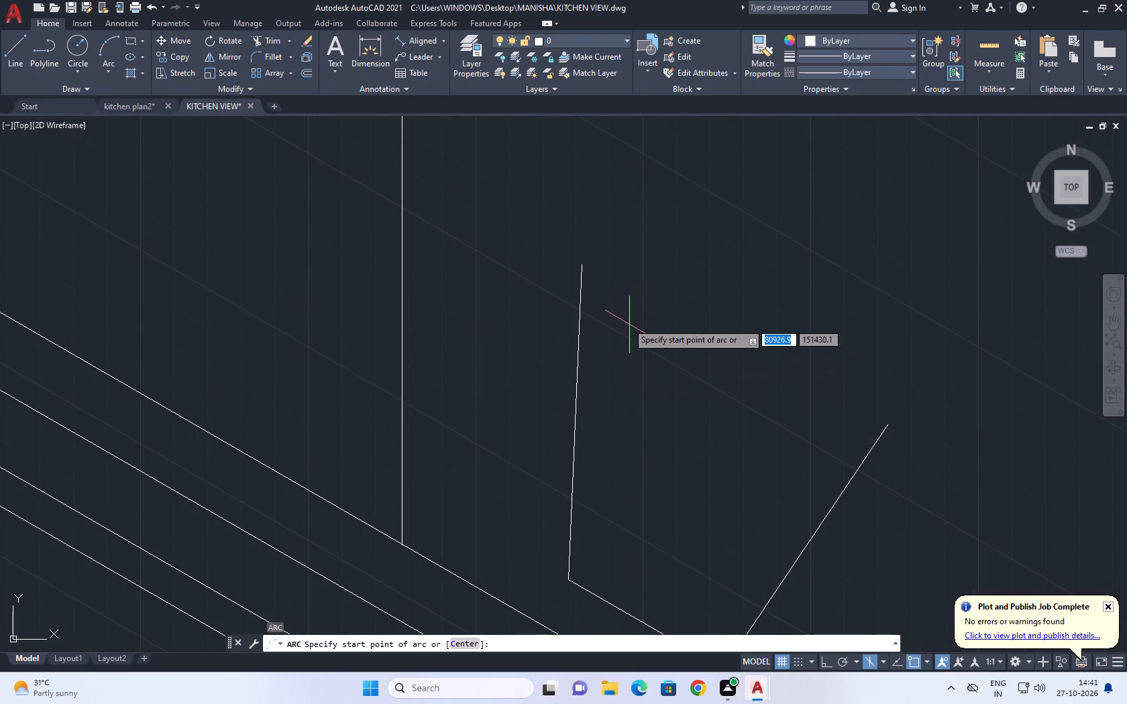
pyautogui.click(583, 263)
pyautogui.click(741, 361)
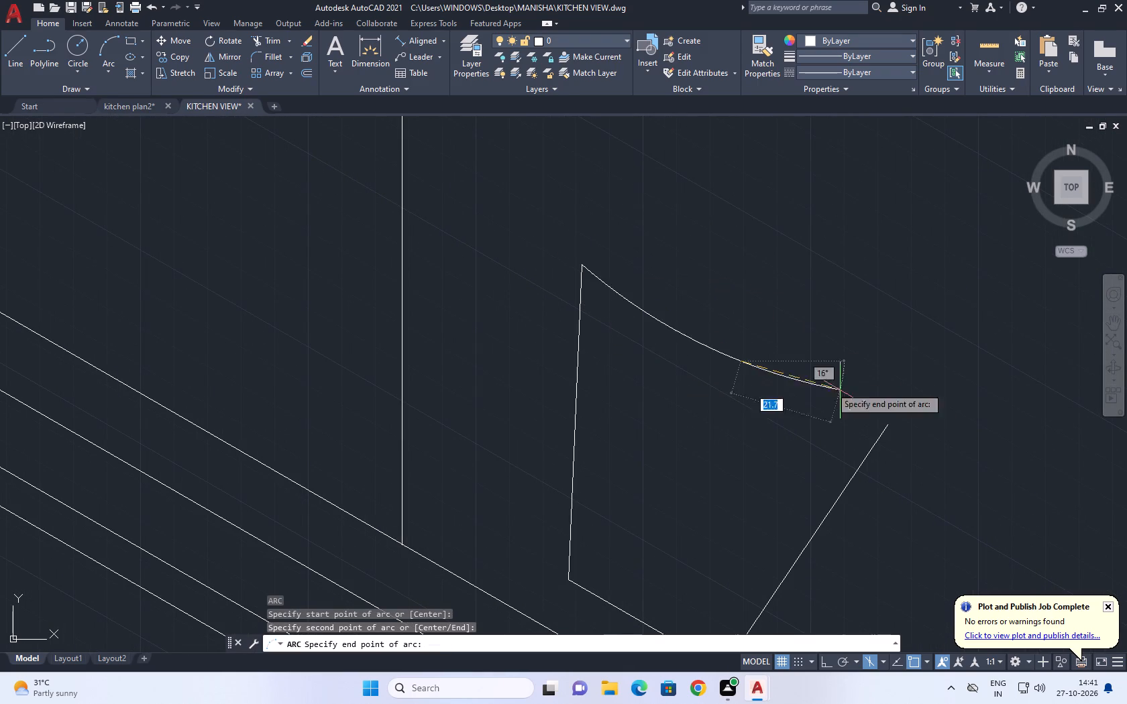
pyautogui.click(889, 423)
# Draw a second three-point arc bulging upward between the same two rim ends to close the pot's opening.
pyautogui.scroll(-4, 775, 326)
pyautogui.press('space')
pyautogui.scroll(1, 771, 332)
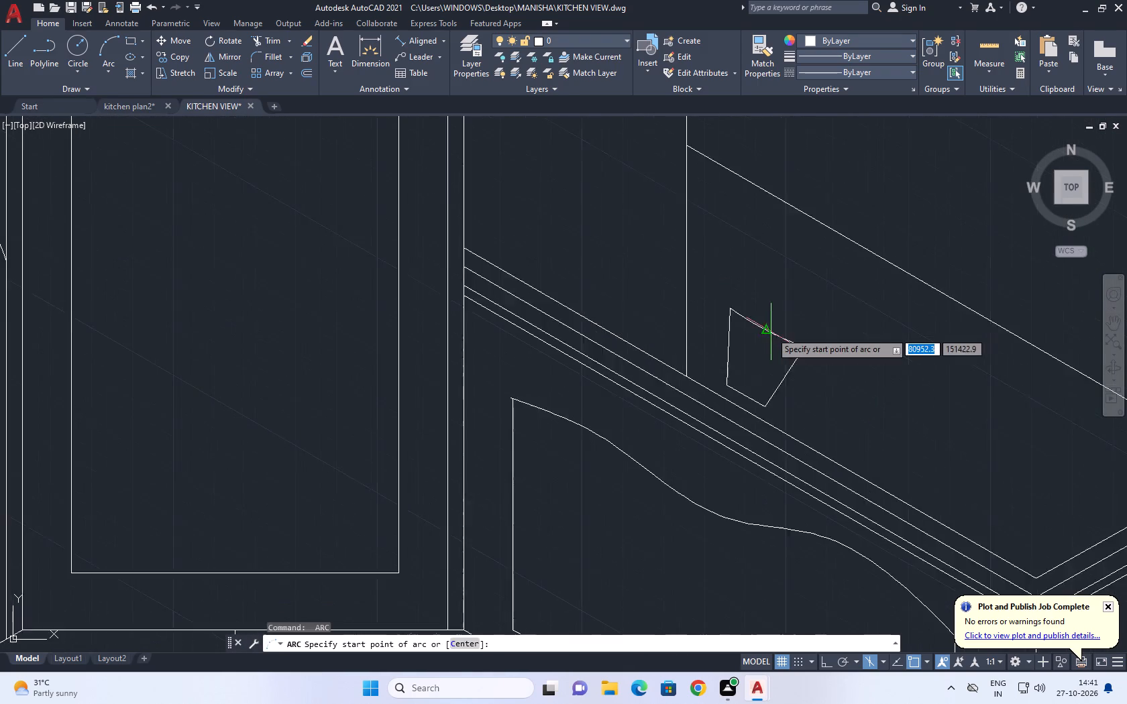
pyautogui.scroll(1, 771, 332)
pyautogui.click(707, 292)
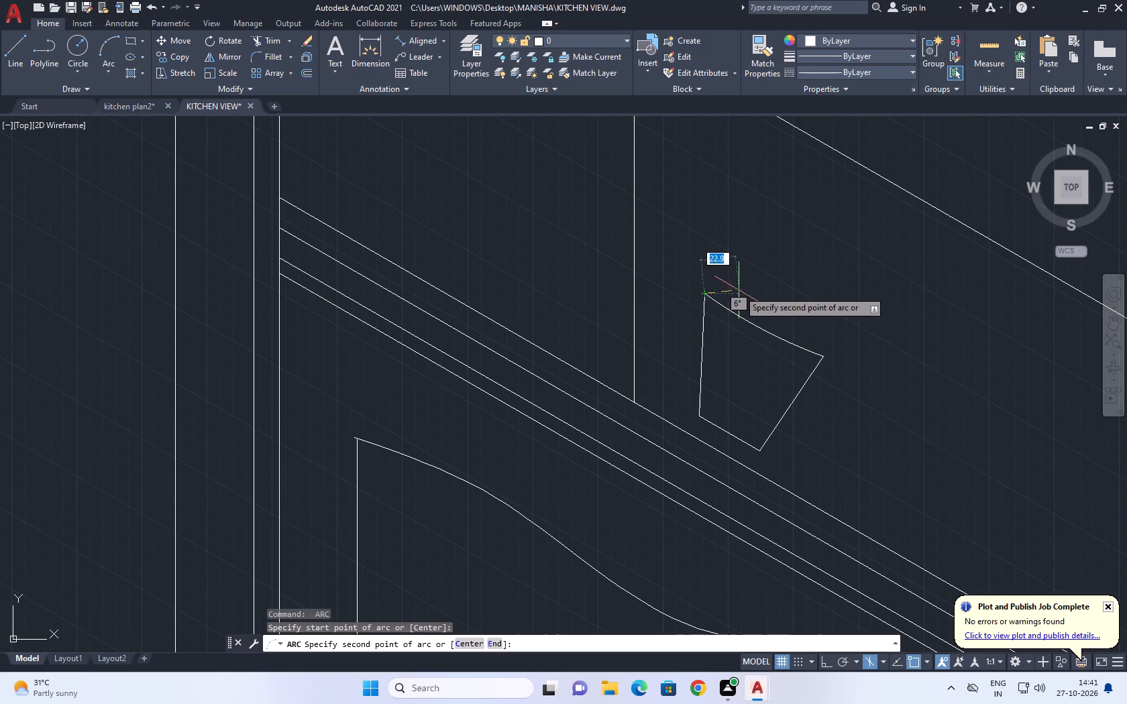
pyautogui.click(747, 292)
pyautogui.click(824, 354)
pyautogui.scroll(-2, 751, 339)
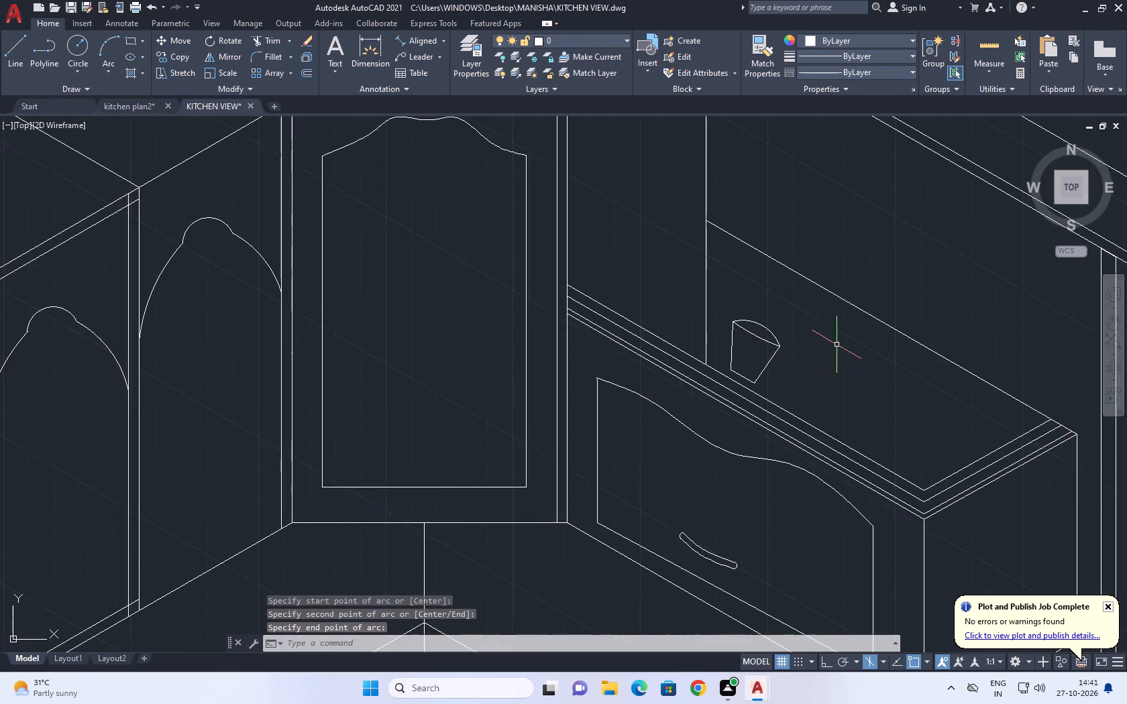
# Rotate the whole pot outline slightly counterclockwise about the midpoint of its base line.
pyautogui.moveTo(837, 345); pyautogui.dragTo(713, 318, button='middle')
pyautogui.scroll(-2, 684, 318)
pyautogui.scroll(3, 658, 295)
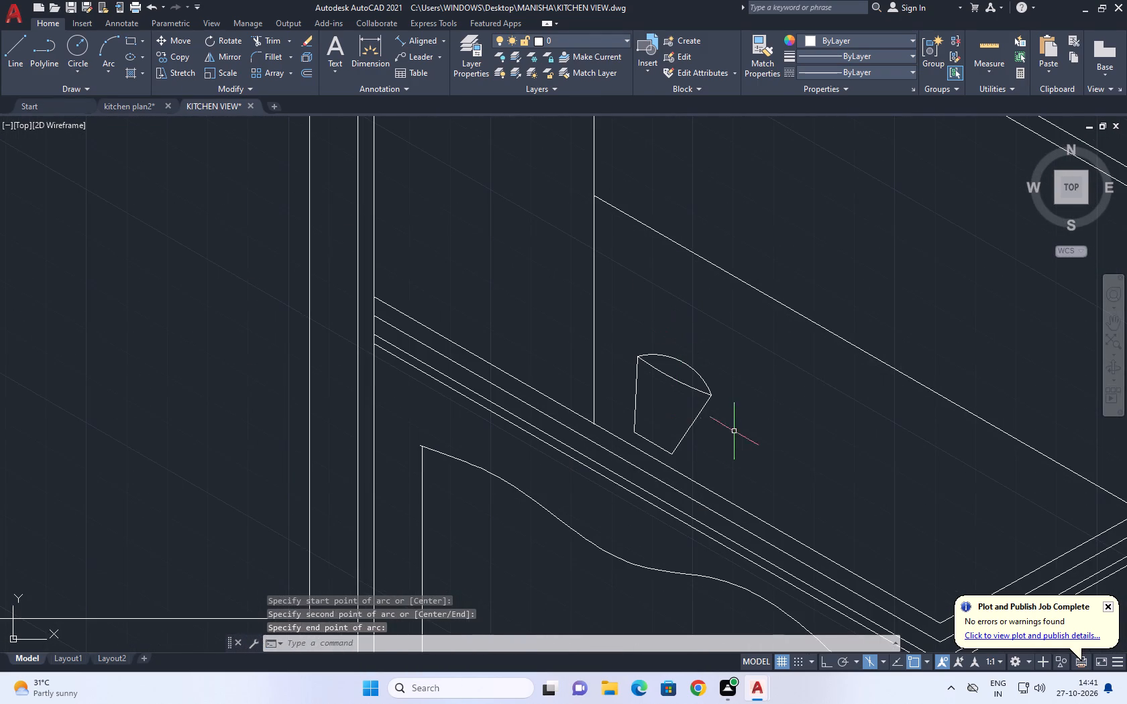
pyautogui.moveTo(734, 431); pyautogui.dragTo(717, 408)
pyautogui.click(663, 337)
pyautogui.scroll(2, 664, 425)
pyautogui.click(660, 469)
pyautogui.click(574, 340)
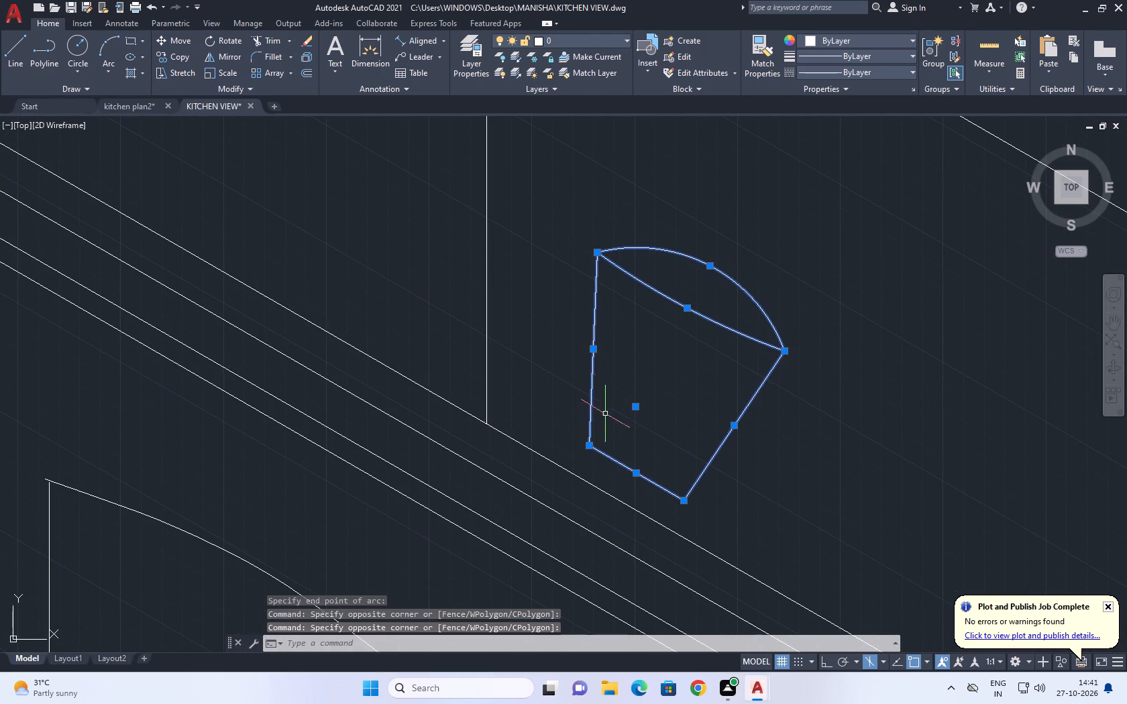
pyautogui.press('r')
pyautogui.press('o')
pyautogui.press('space')
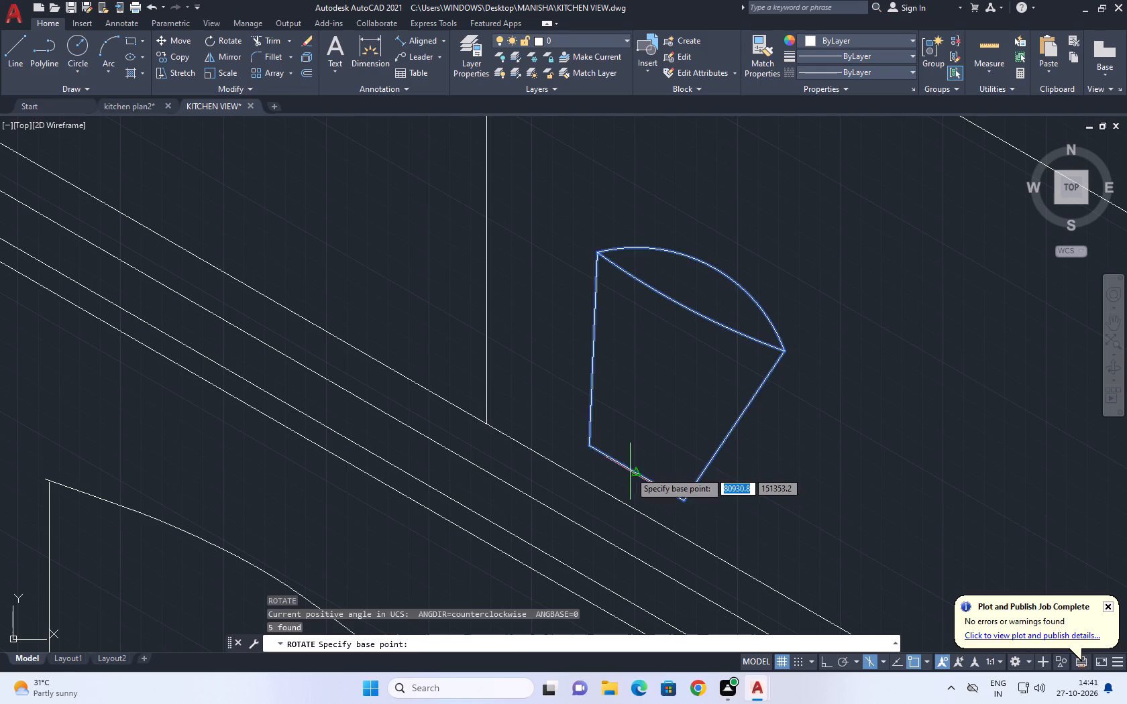
pyautogui.click(630, 471)
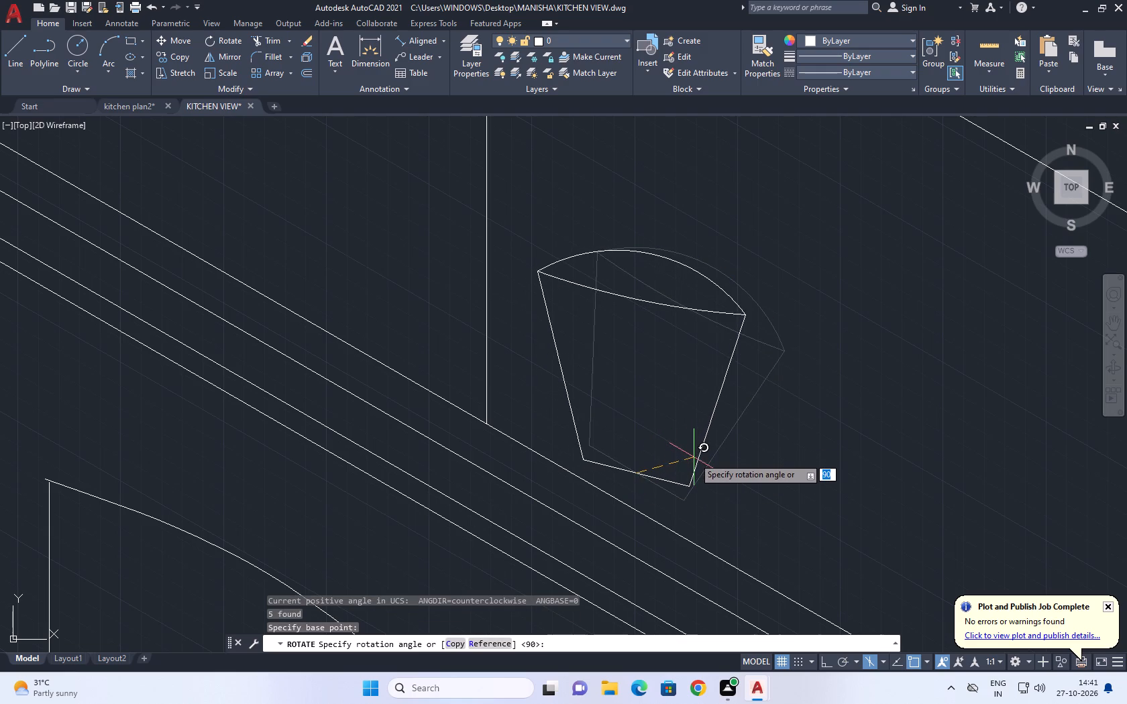
pyautogui.click(693, 467)
pyautogui.scroll(-3, 657, 429)
pyautogui.moveTo(712, 445); pyautogui.dragTo(635, 402, button='middle')
pyautogui.moveTo(633, 412); pyautogui.dragTo(627, 423, button='middle')
# Draw a vertical line beside the pot on the cabinet top, roughly as tall as the pot, as a jar's first side.
pyautogui.press('l')
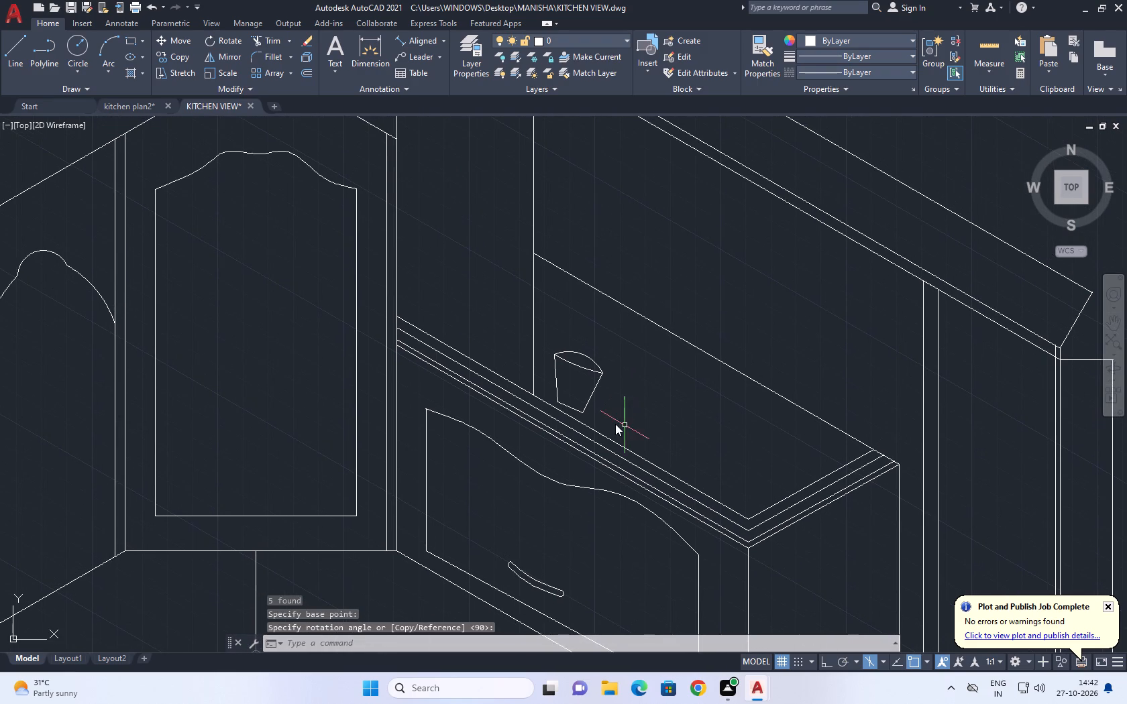
pyautogui.press('space')
pyautogui.scroll(2, 614, 420)
pyautogui.click(613, 328)
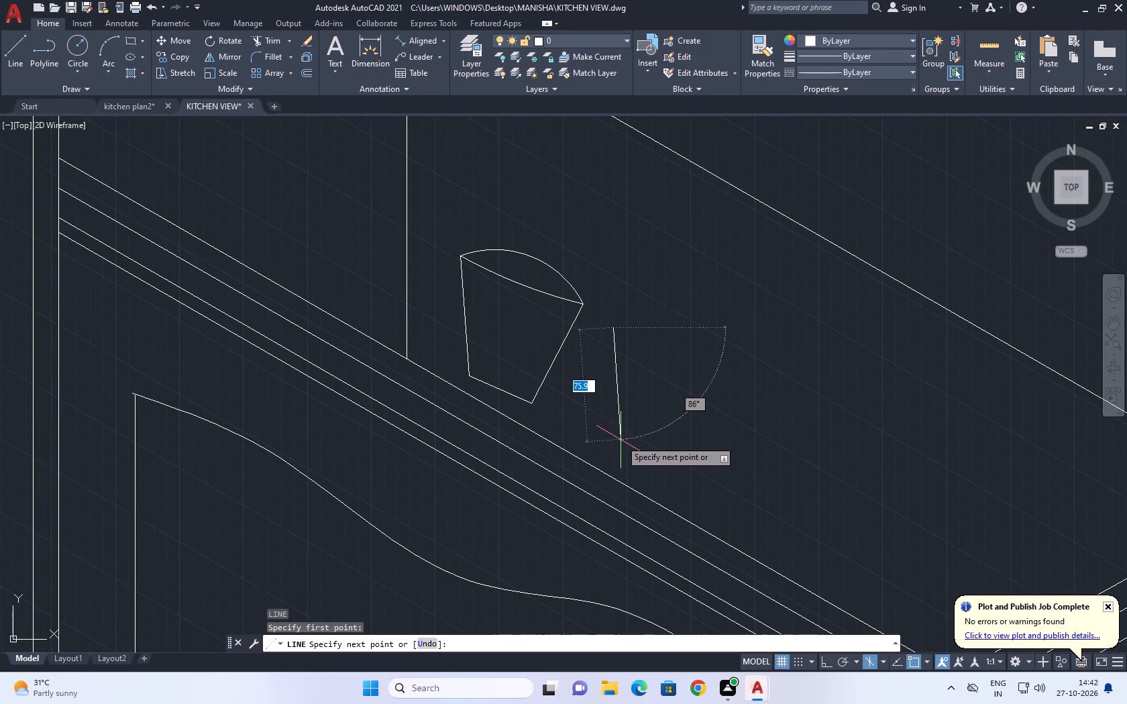
pyautogui.press('F8')
pyautogui.click(614, 444)
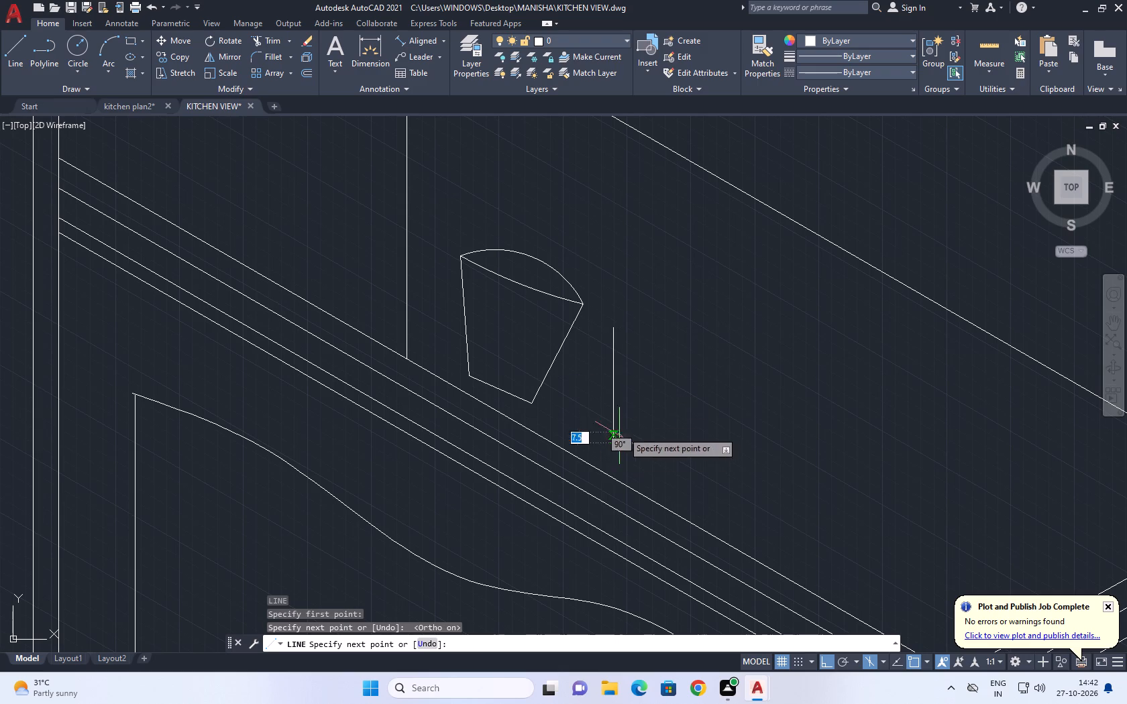
pyautogui.press('space')
# Copy the vertical line about 52 mm sideways, level with the original, to form the jar's second side.
pyautogui.moveTo(632, 395); pyautogui.dragTo(616, 399)
pyautogui.click(610, 402)
pyautogui.moveTo(641, 410); pyautogui.dragTo(606, 408, button='middle')
pyautogui.write('CO')
pyautogui.press('space')
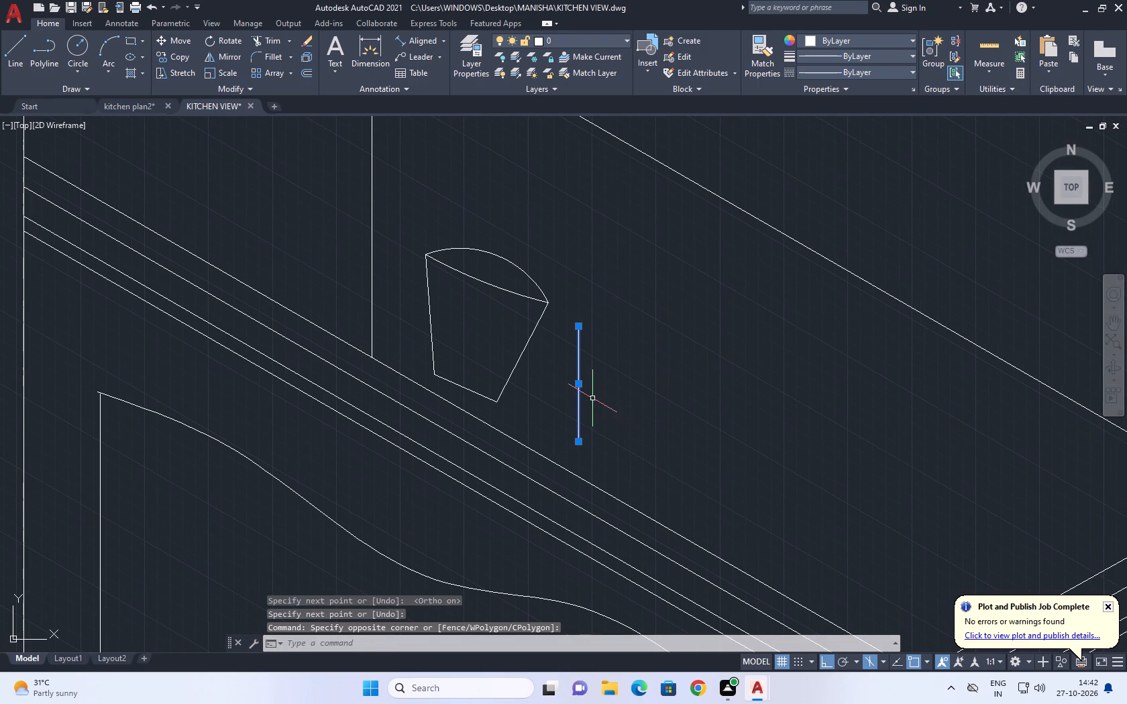
pyautogui.click(604, 444)
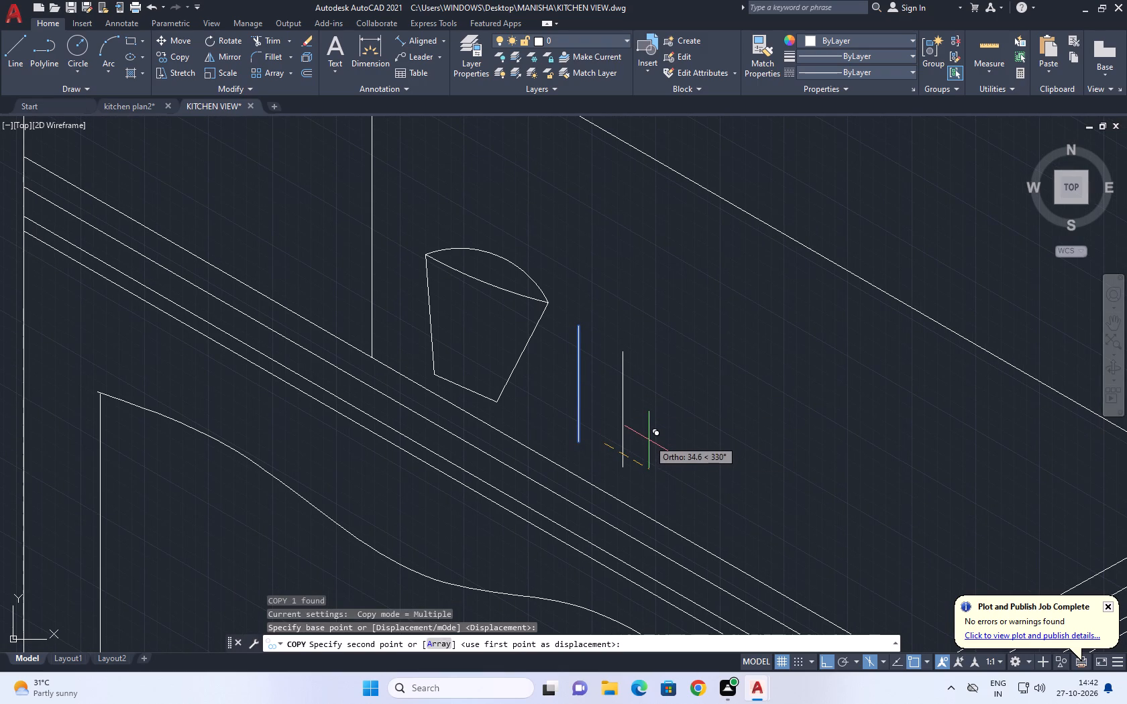
pyautogui.press('F5')
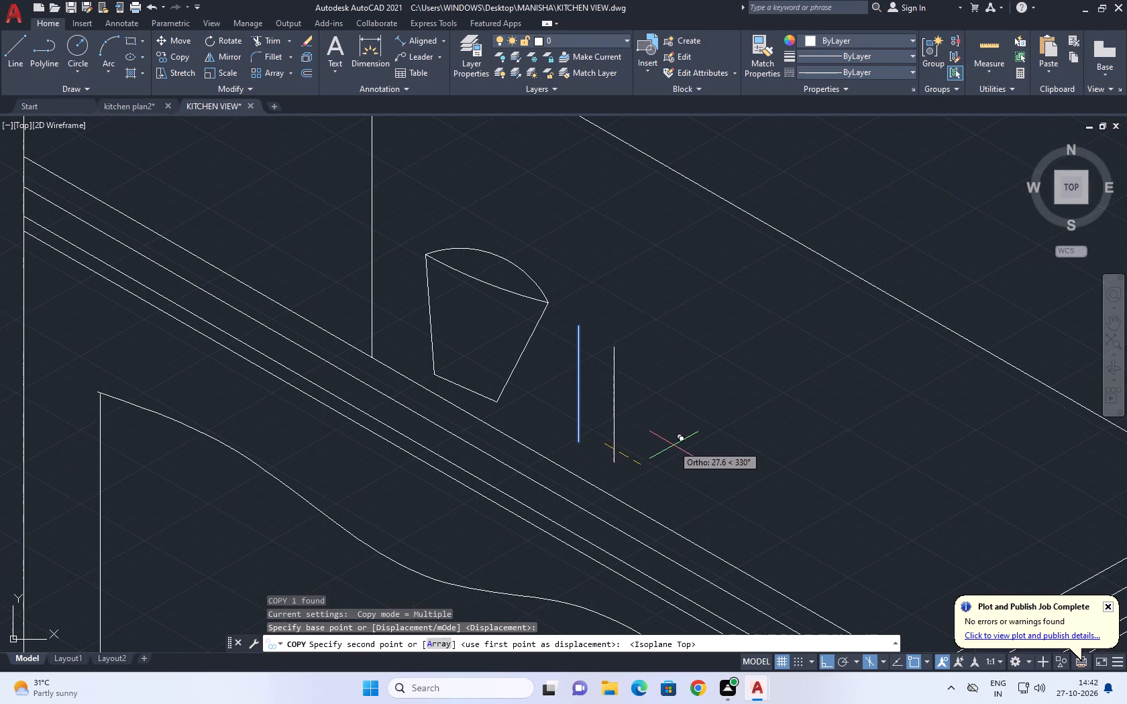
pyautogui.press('F8')
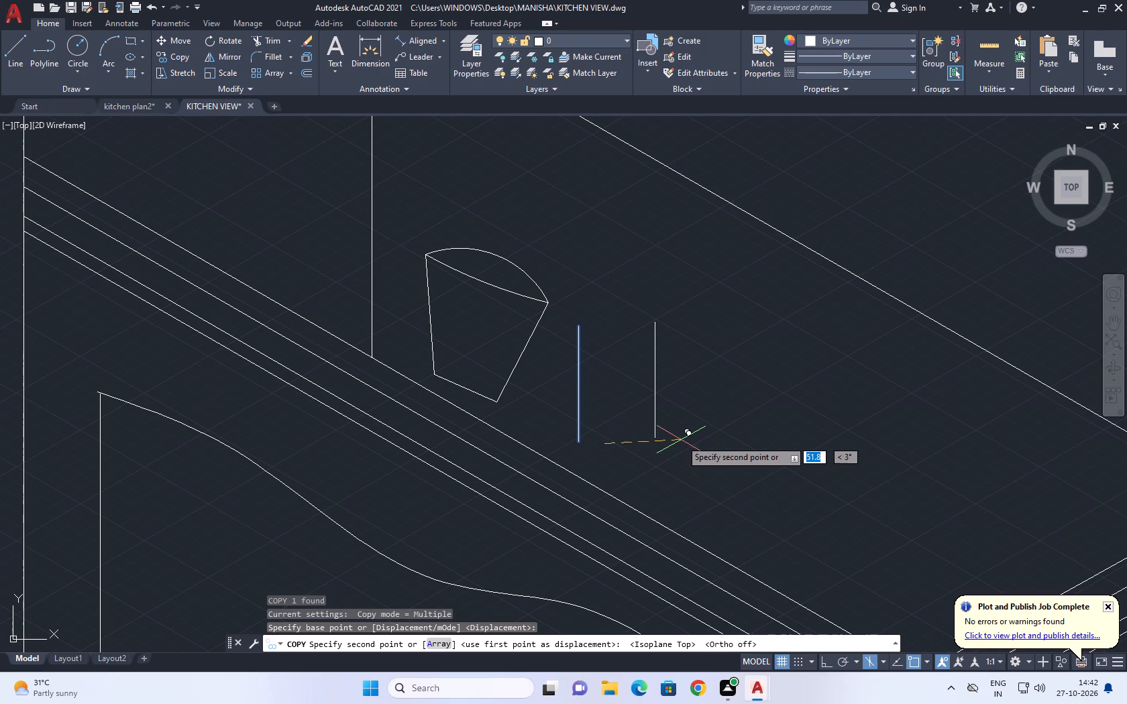
pyautogui.click(681, 445)
pyautogui.press('space')
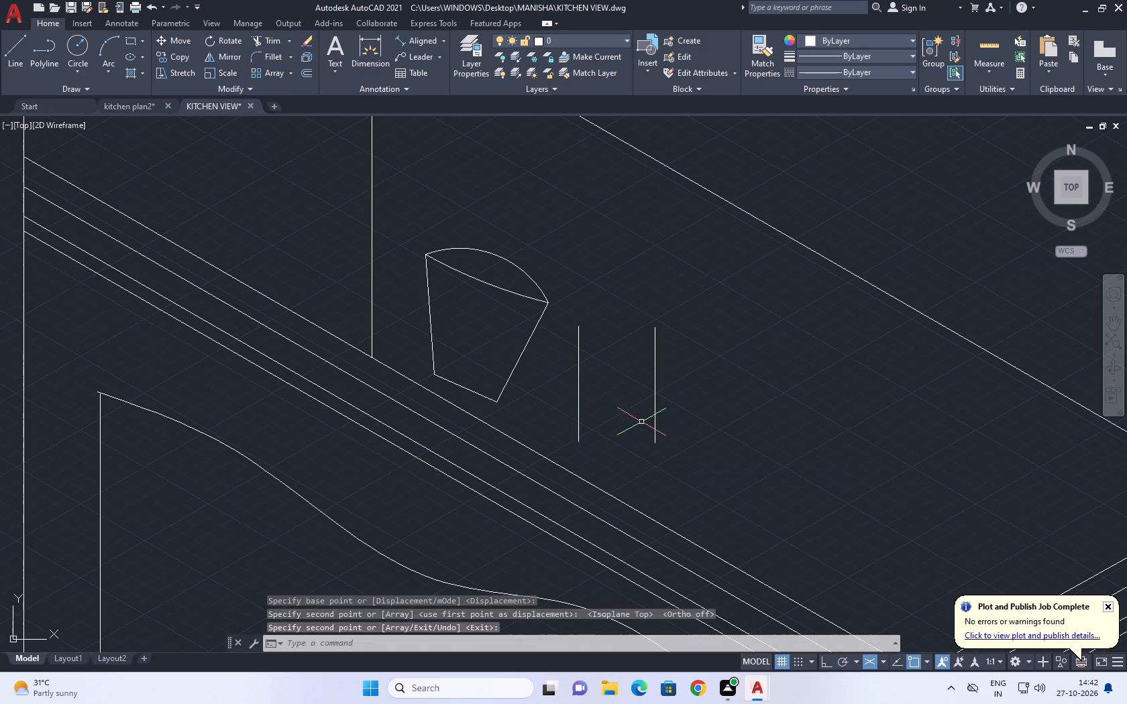
# Draw a flat ellipse spanning the upper ends of the jar's two side lines as its rim.
pyautogui.press('e')
pyautogui.press('l')
pyautogui.press('space')
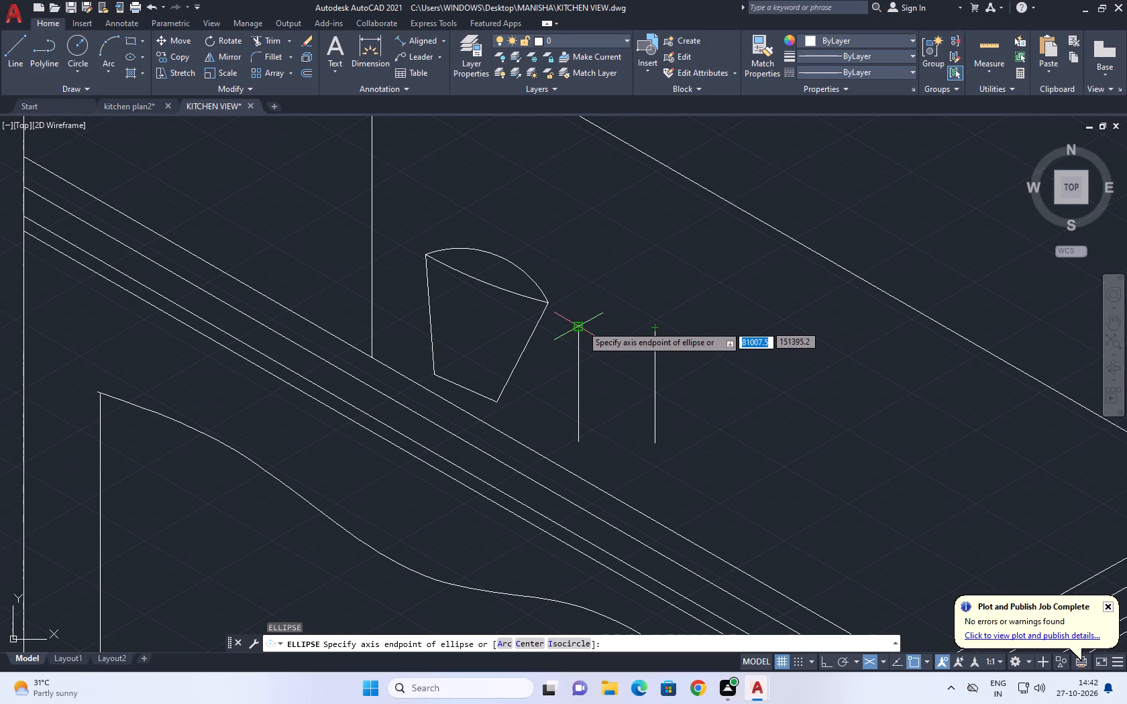
pyautogui.click(580, 328)
pyautogui.click(659, 329)
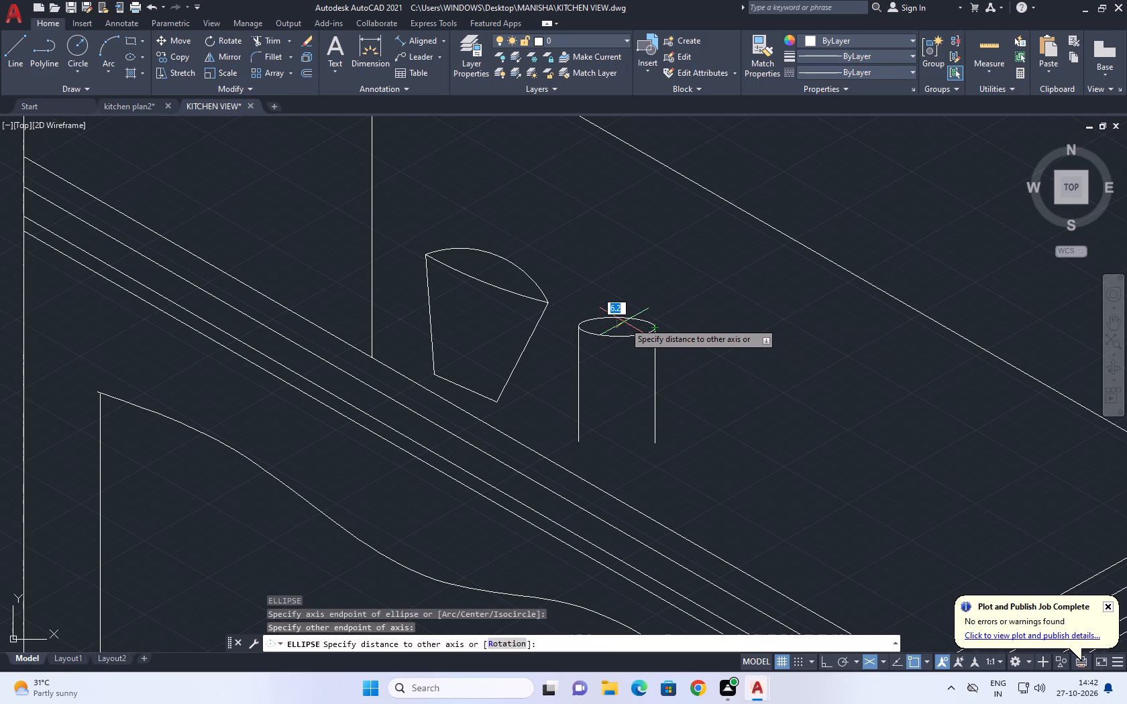
pyautogui.click(624, 322)
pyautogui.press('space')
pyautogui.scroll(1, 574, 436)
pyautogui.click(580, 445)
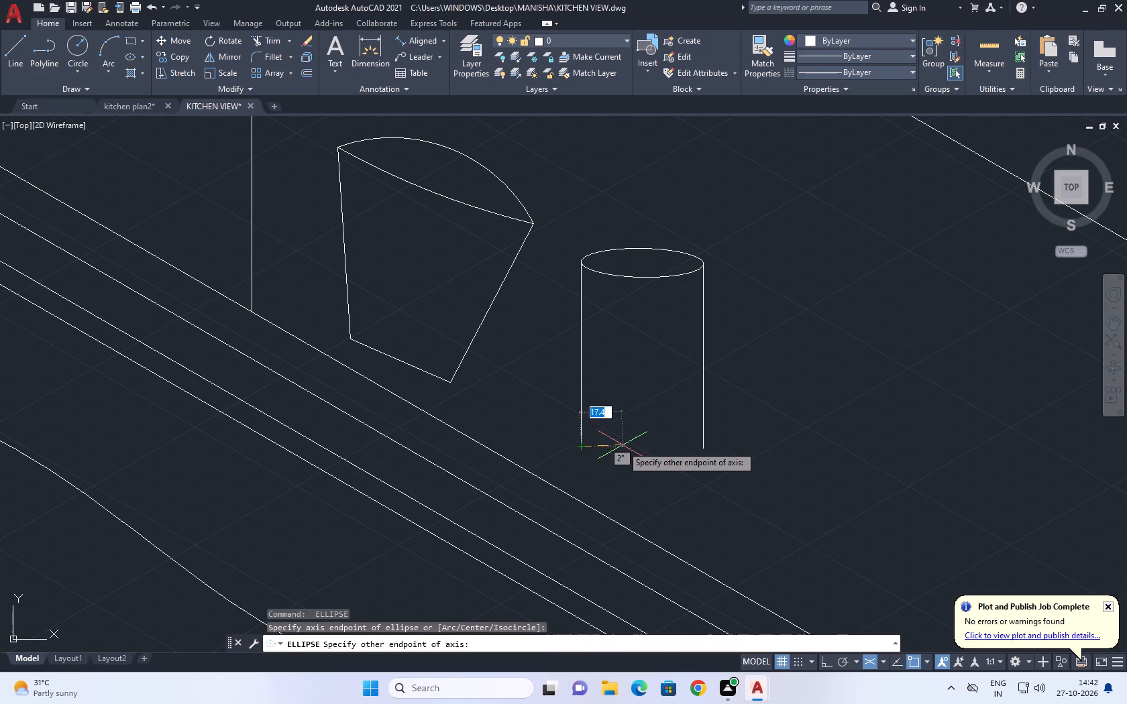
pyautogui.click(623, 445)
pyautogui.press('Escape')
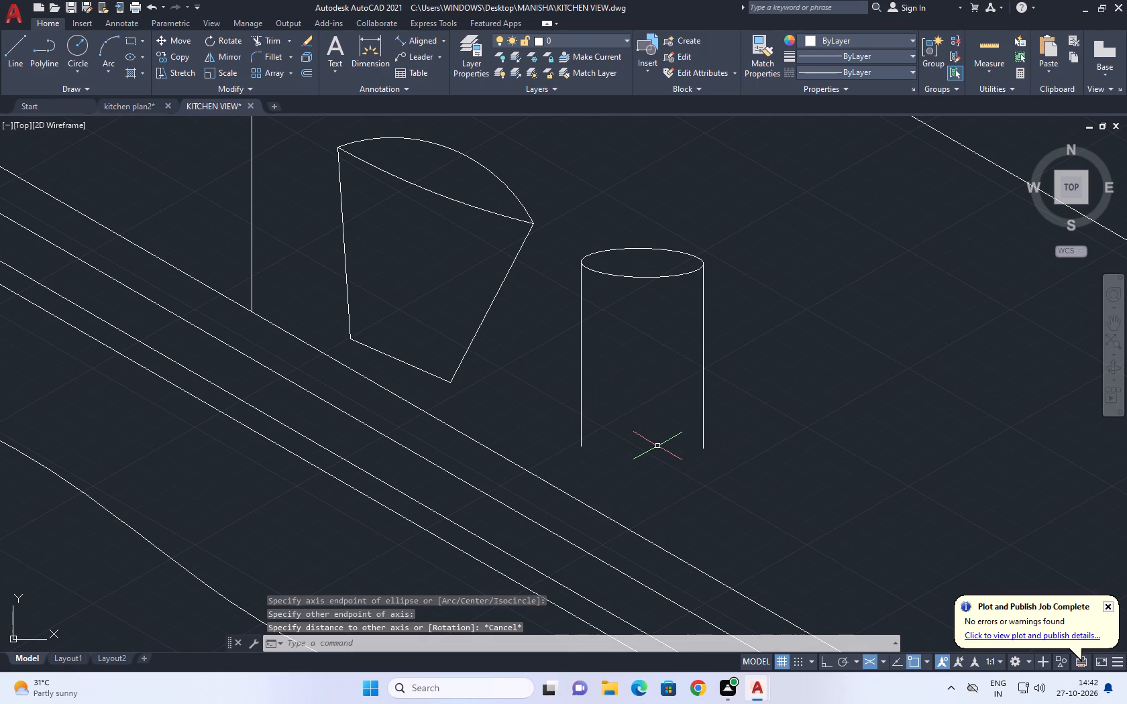
# Draw a three-point arc sagging between the lower ends of the jar's two sides as its base.
pyautogui.press('a')
pyautogui.press('space')
pyautogui.click(584, 443)
pyautogui.click(625, 455)
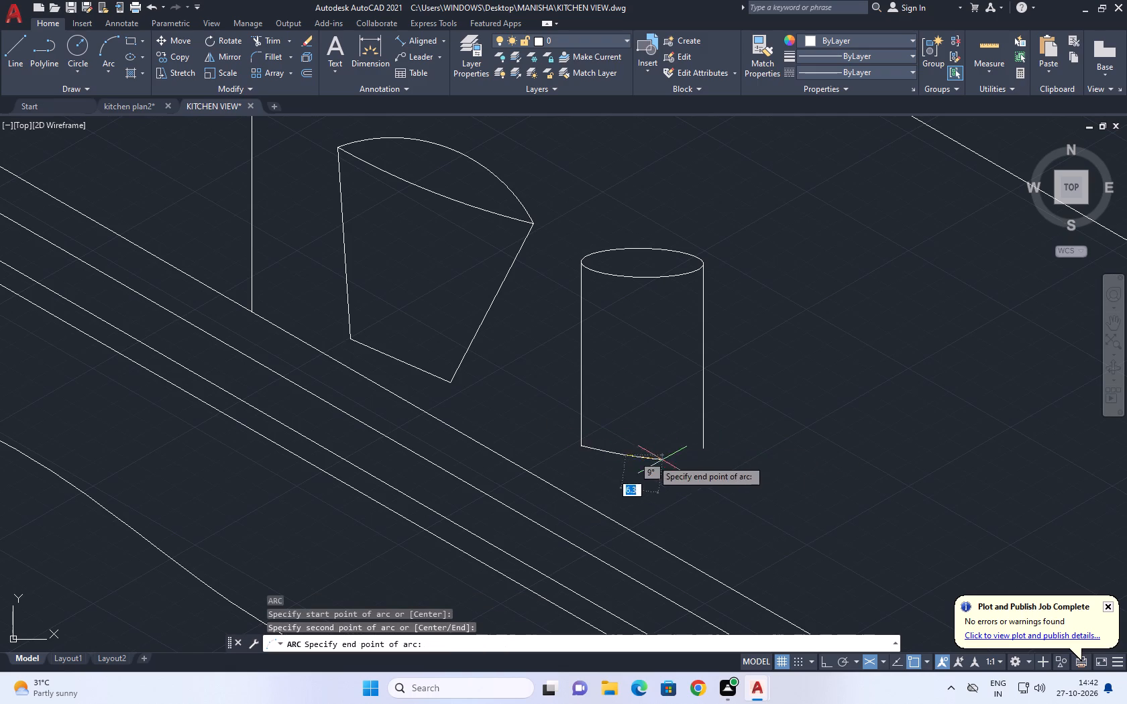
pyautogui.click(704, 449)
pyautogui.scroll(-4, 705, 437)
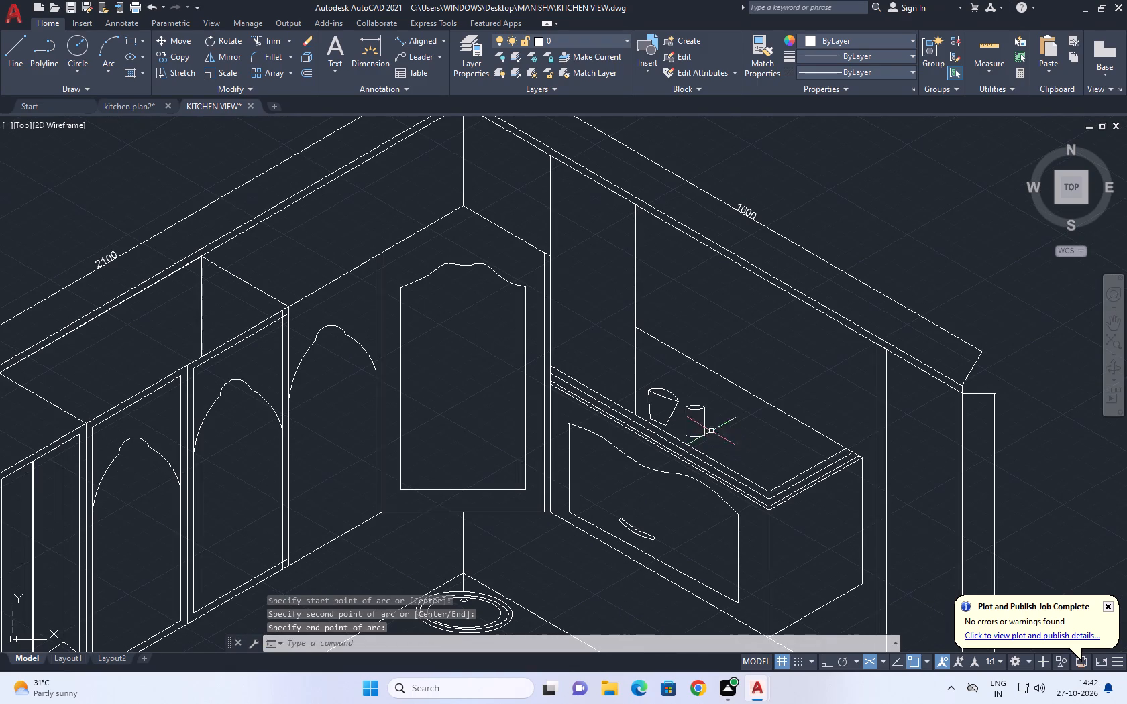
# Pull the midpoint of the jar's base arc downward to deepen its curve.
pyautogui.moveTo(753, 395); pyautogui.dragTo(698, 361, button='middle')
pyautogui.scroll(5, 659, 416)
pyautogui.moveTo(608, 385); pyautogui.dragTo(575, 359)
pyautogui.click(555, 334)
pyautogui.click(529, 345)
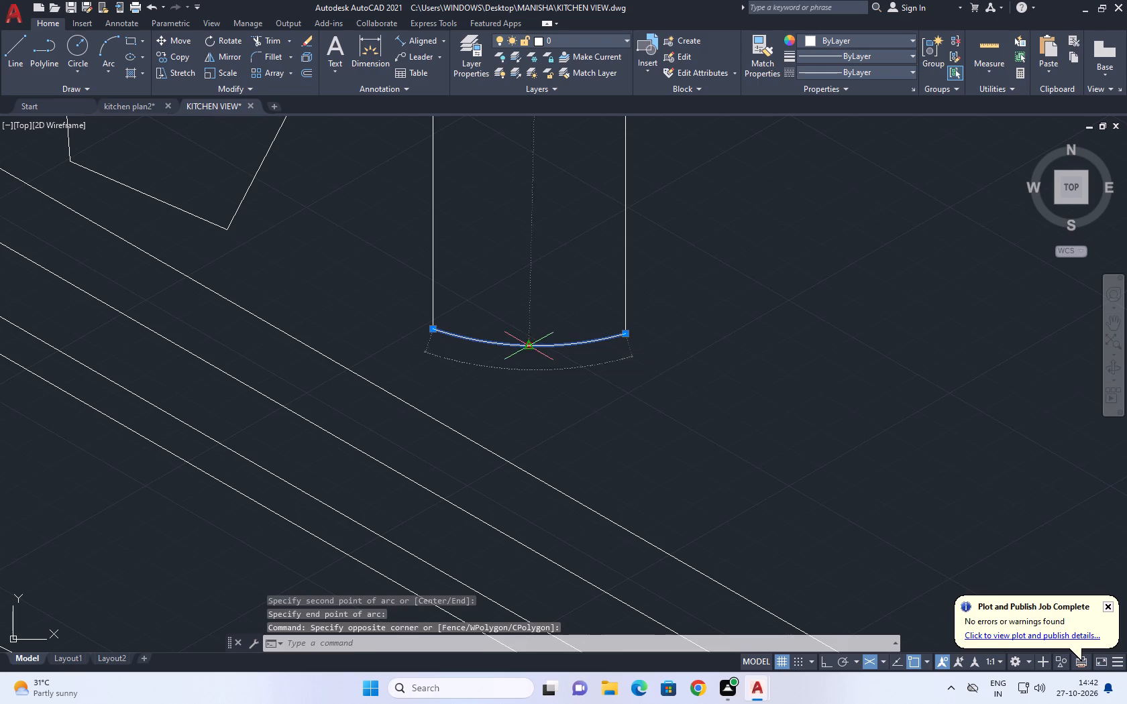
pyautogui.click(531, 364)
pyautogui.press('Escape')
# Copy the jar's right side line 1 mm inward to give the wall a double edge.
pyautogui.moveTo(568, 339); pyautogui.dragTo(625, 416, button='middle')
pyautogui.scroll(-1, 632, 422)
pyautogui.click(676, 371)
pyautogui.click(646, 333)
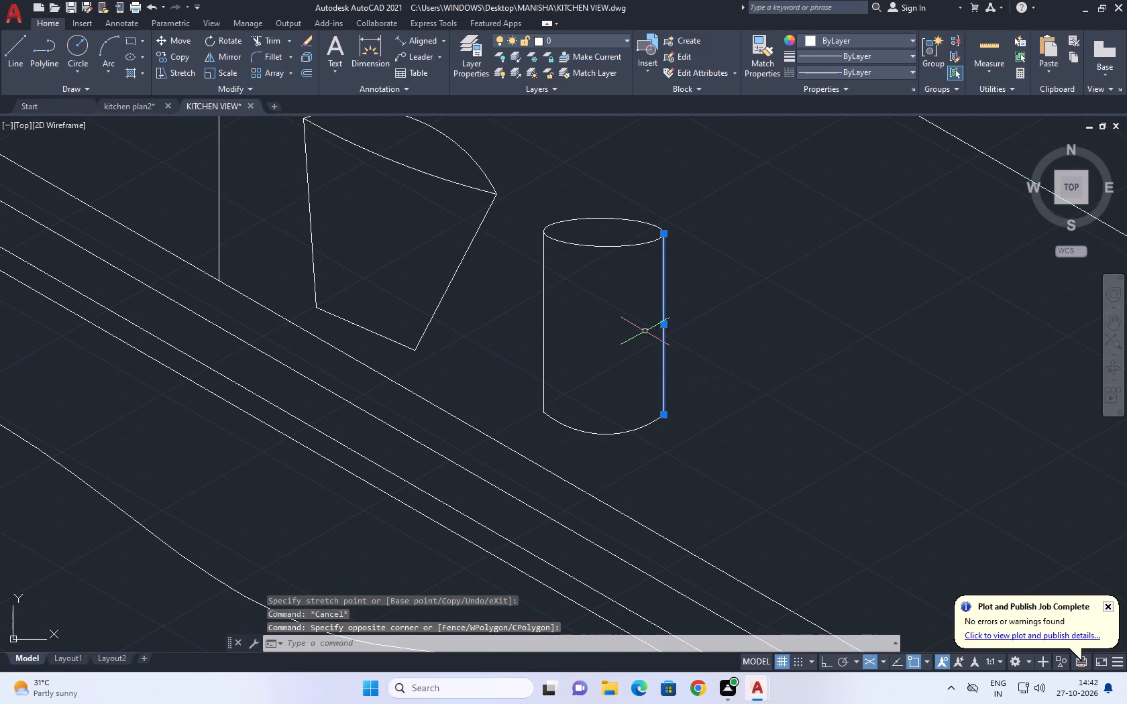
pyautogui.press('c')
pyautogui.write('O')
pyautogui.press('space')
pyautogui.click(645, 339)
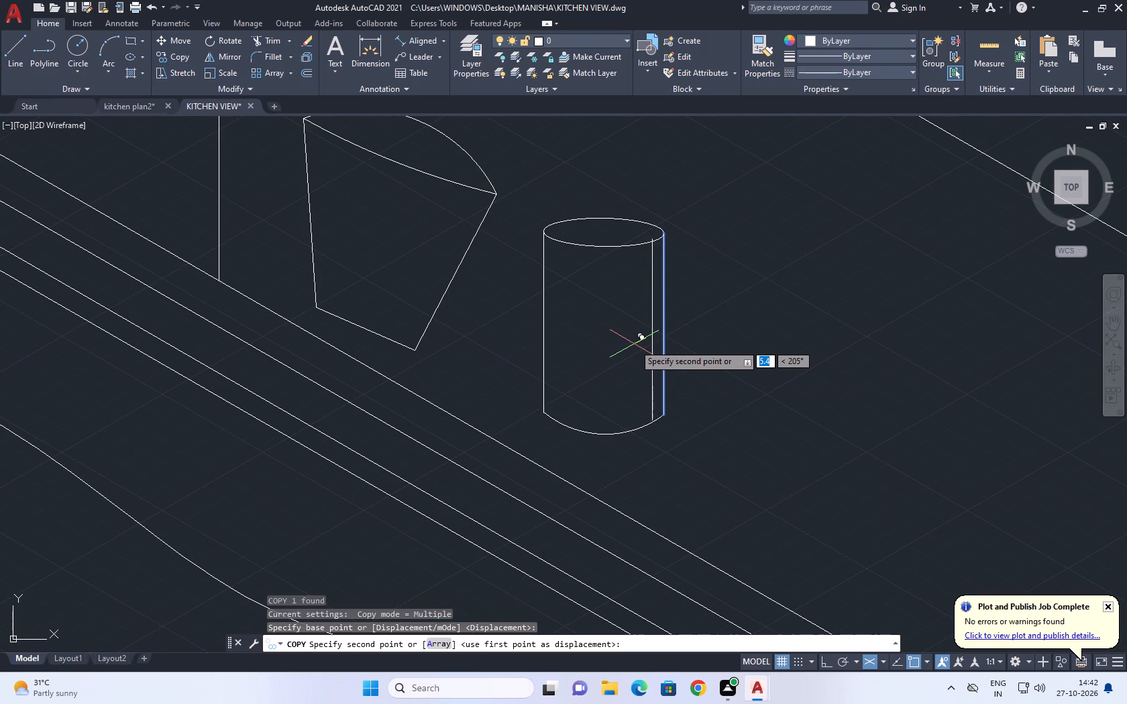
pyautogui.press('1')
pyautogui.press('space')
pyautogui.press('Escape')
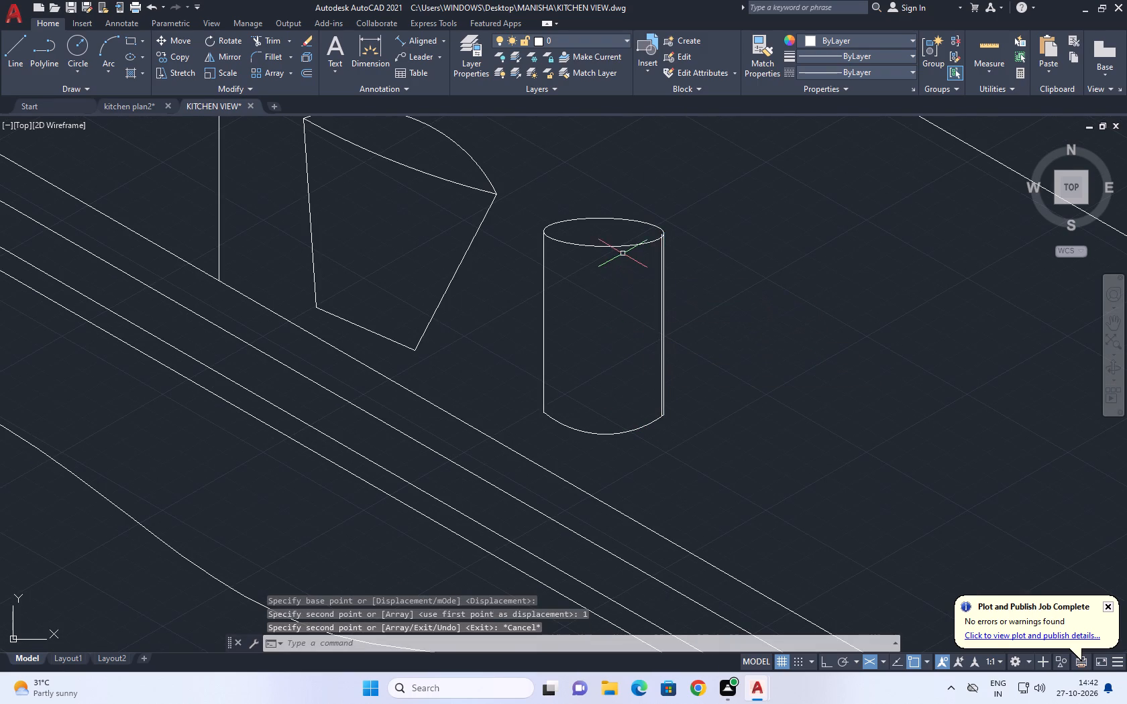
# Copy the jar's rim ellipse 1 mm straight up to form a double rim.
pyautogui.click(625, 246)
pyautogui.moveTo(639, 287); pyautogui.dragTo(649, 333, button='middle')
pyautogui.press('c')
pyautogui.write('O')
pyautogui.press('space')
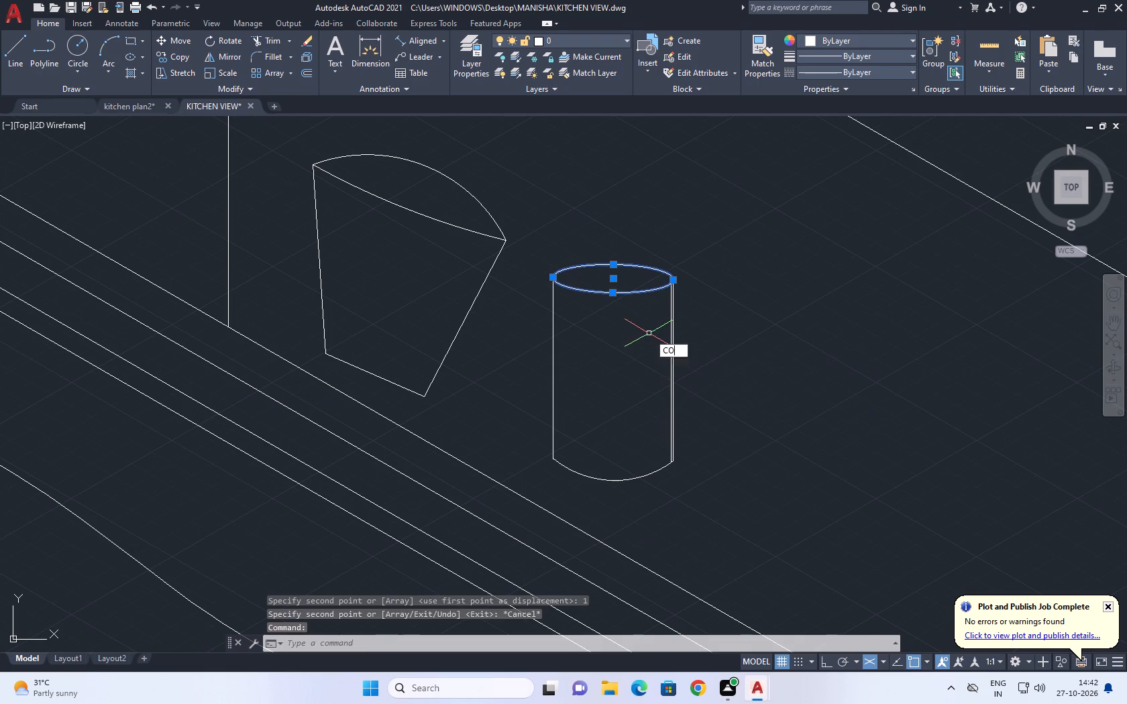
pyautogui.click(645, 318)
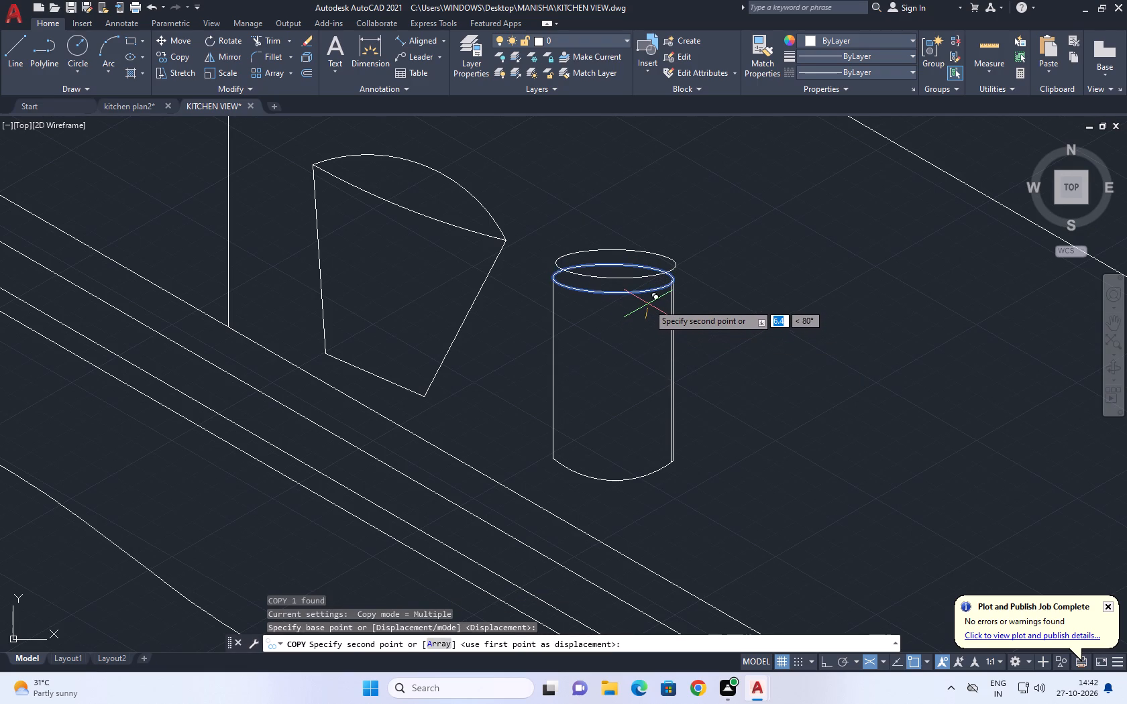
pyautogui.press('F5')
pyautogui.press('F8')
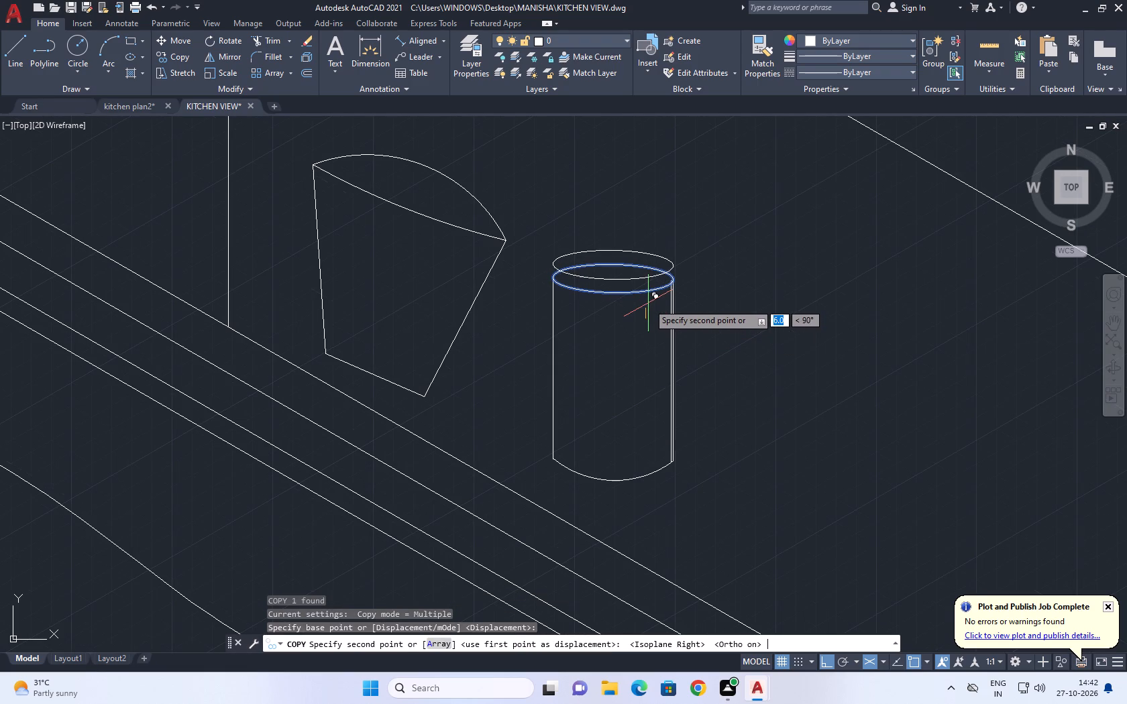
pyautogui.press('1')
pyautogui.press('space')
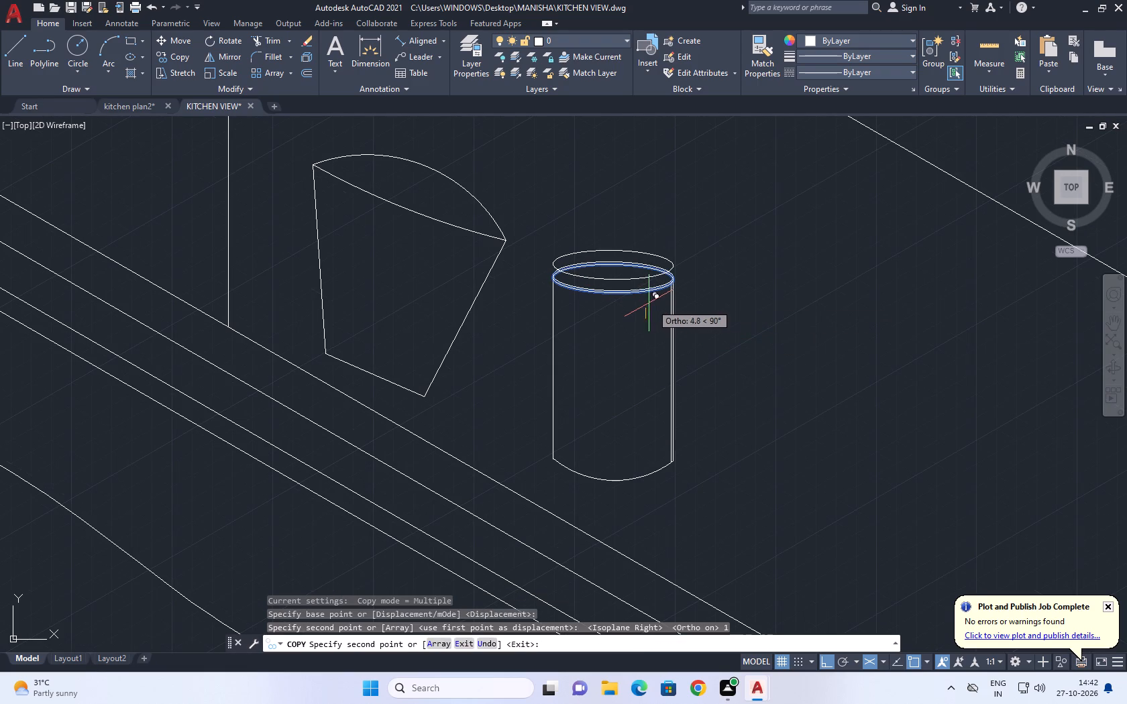
pyautogui.moveTo(658, 314); pyautogui.dragTo(665, 335, button='middle')
pyautogui.press('Escape')
# Extend the jar's outer right side line up to the upper rim ellipse.
pyautogui.scroll(2, 661, 317)
pyautogui.moveTo(686, 307); pyautogui.dragTo(689, 331, button='middle')
pyautogui.middleClick(690, 332)
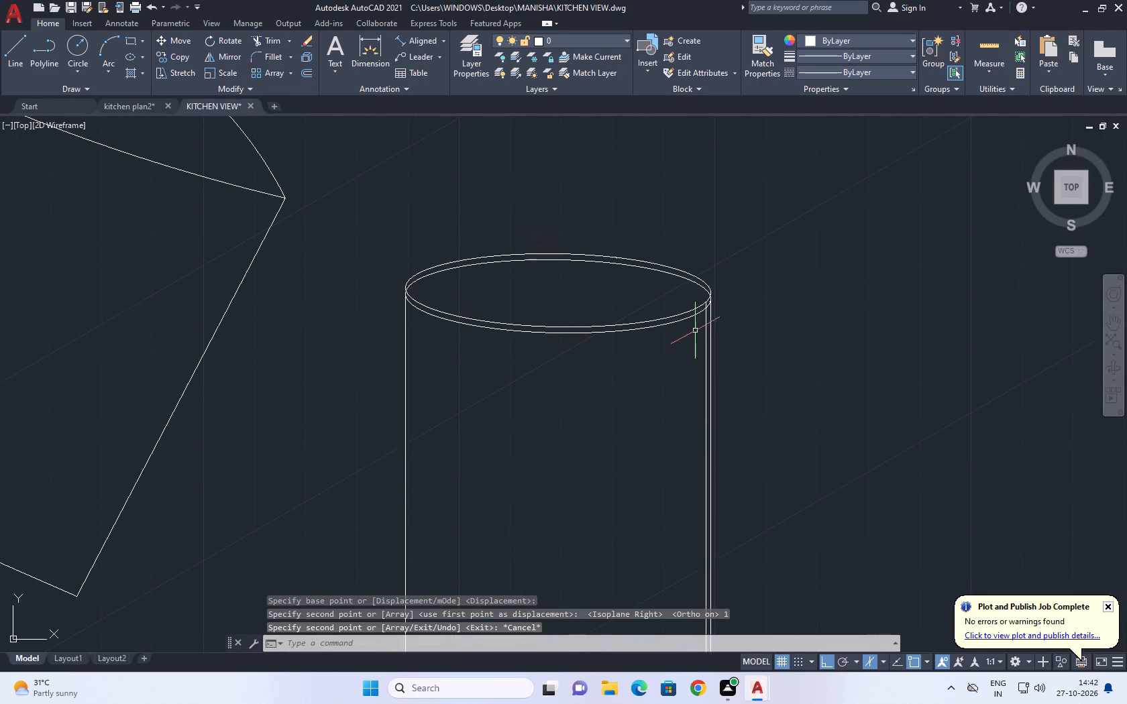
pyautogui.scroll(6, 714, 308)
pyautogui.moveTo(695, 289); pyautogui.dragTo(714, 359, button='middle')
pyautogui.press('e')
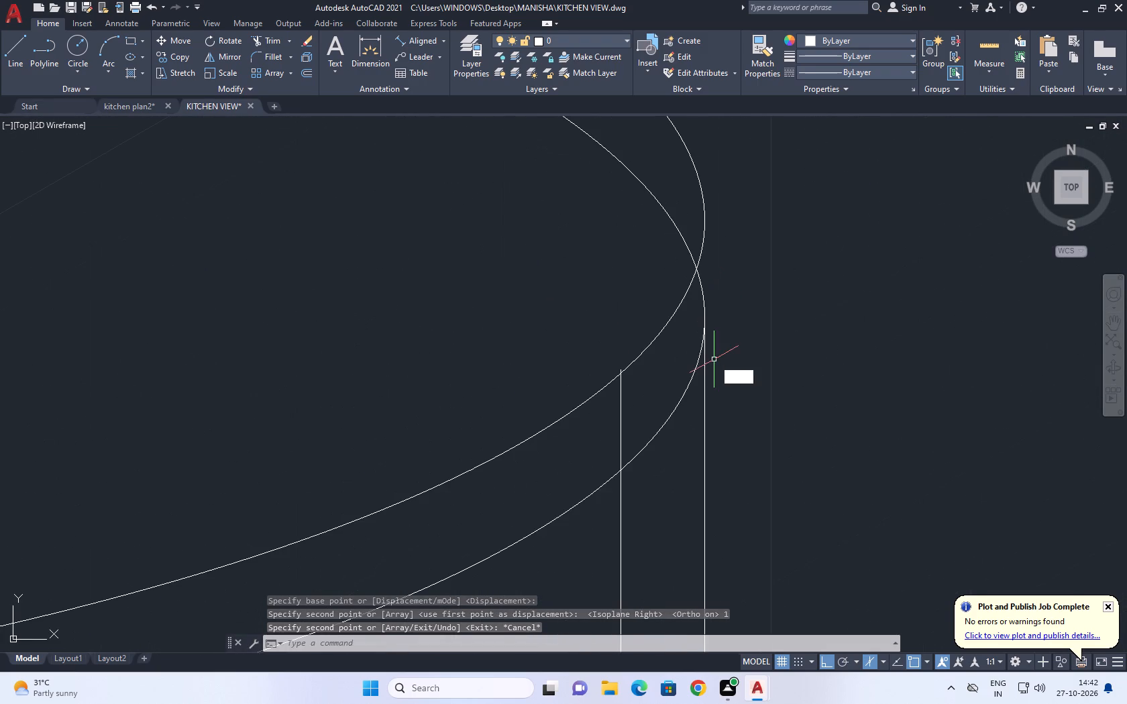
pyautogui.press('x')
pyautogui.press('space')
pyautogui.doubleClick(706, 373)
pyautogui.click(702, 369)
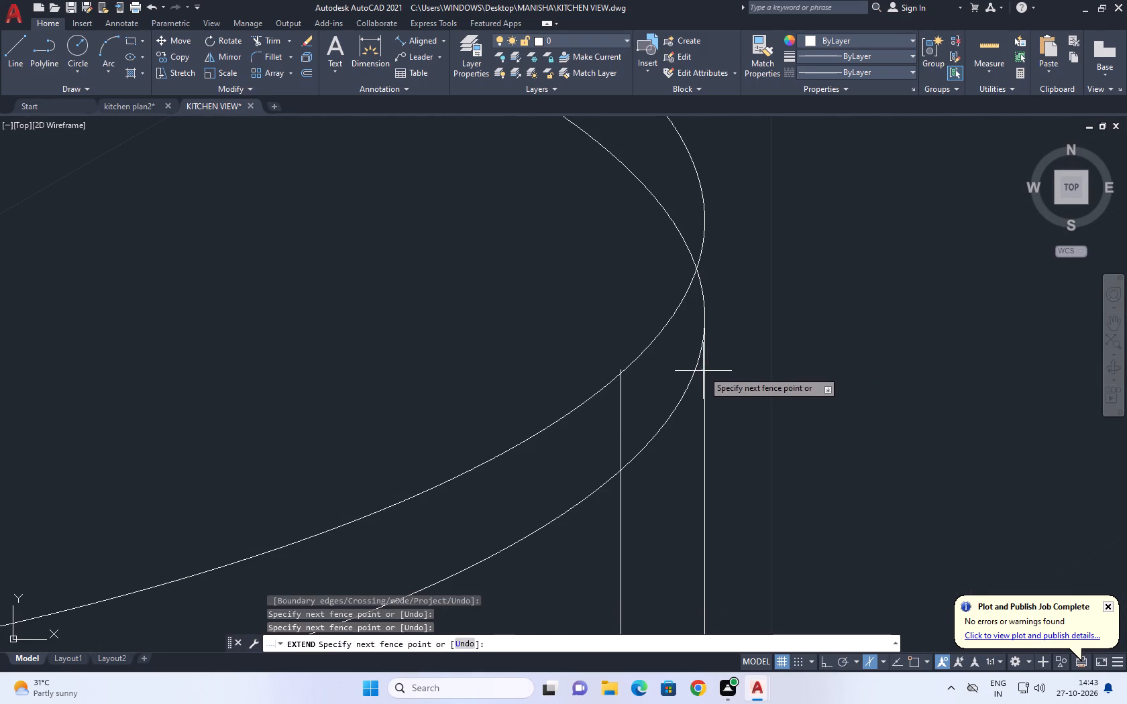
pyautogui.click(708, 375)
pyautogui.press('Escape')
# Trim the short stub of the inner right side line that projects past the upper rim ellipse.
pyautogui.moveTo(642, 410); pyautogui.dragTo(667, 456, button='middle')
pyautogui.press('t')
pyautogui.press('r')
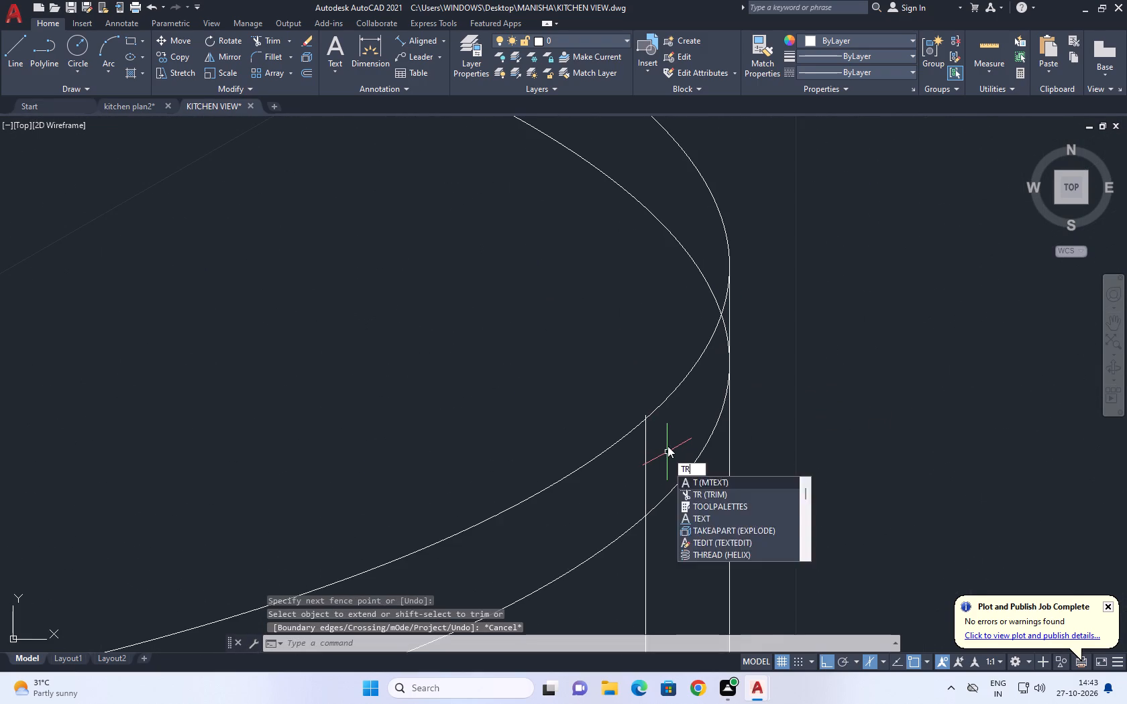
pyautogui.press('space')
pyautogui.scroll(3, 643, 406)
pyautogui.click(649, 436)
pyautogui.scroll(-3, 670, 408)
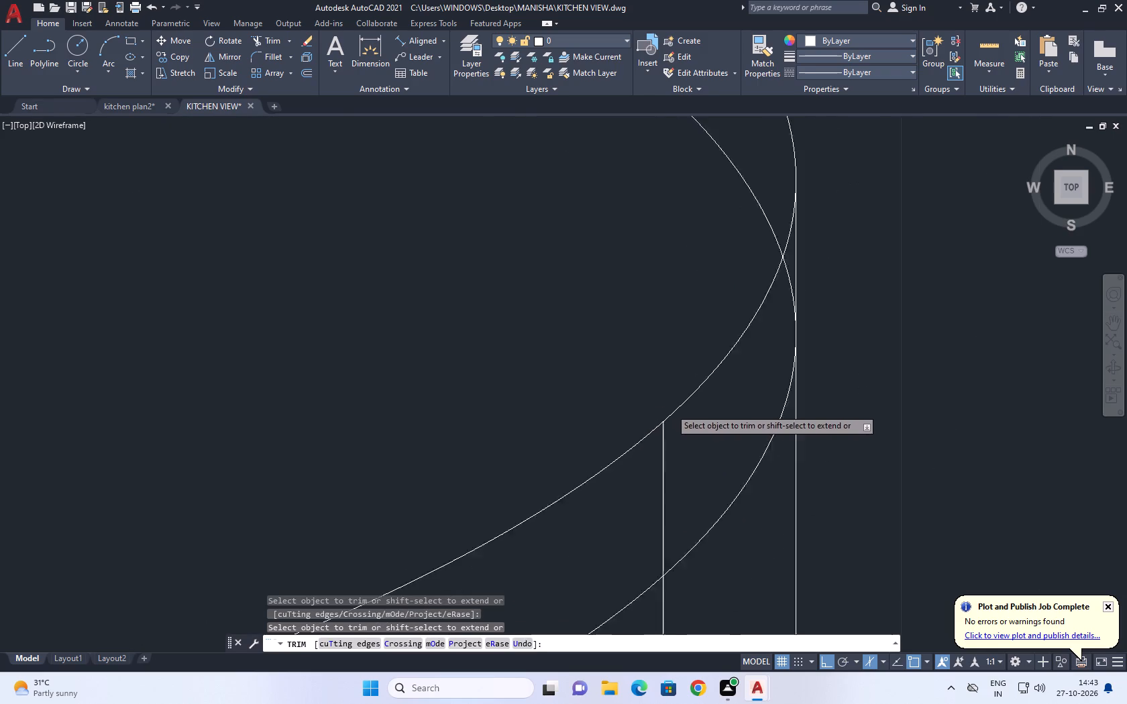
pyautogui.scroll(-7, 673, 404)
pyautogui.moveTo(513, 495); pyautogui.dragTo(671, 412, button='middle')
pyautogui.press('Escape')
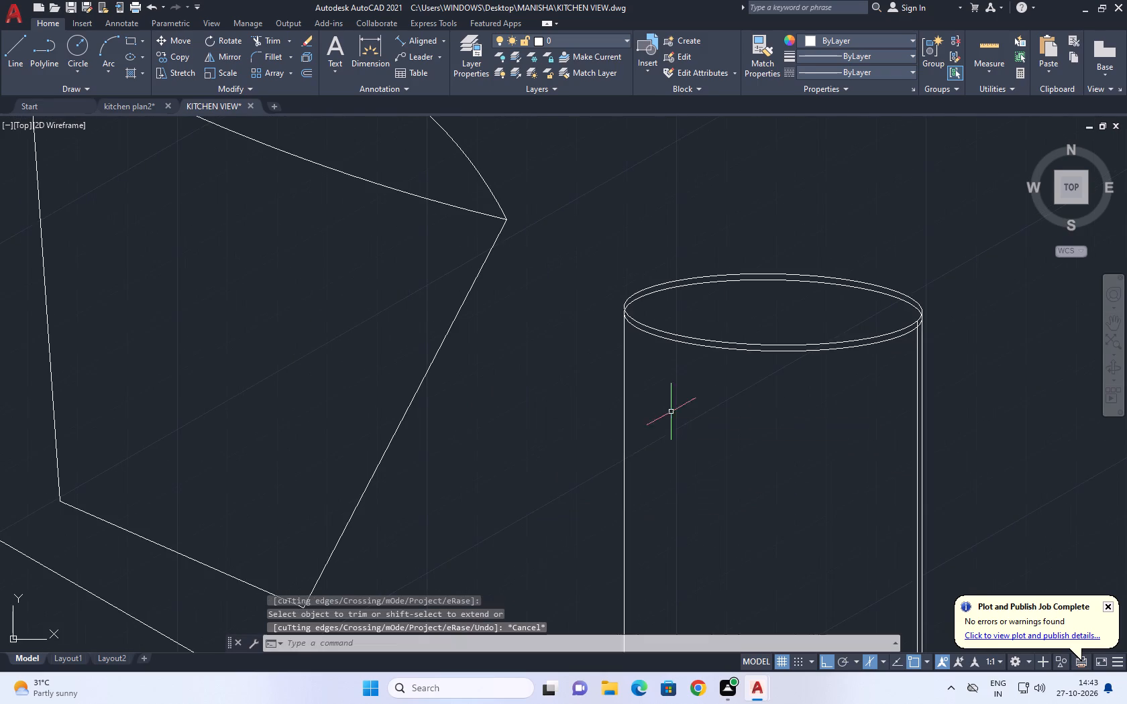
# Extend the jar's left side line up to the upper rim ellipse.
pyautogui.moveTo(637, 440); pyautogui.dragTo(650, 472, button='middle')
pyautogui.write('EX')
pyautogui.press('space')
pyautogui.moveTo(664, 443); pyautogui.dragTo(655, 434)
pyautogui.click(612, 379)
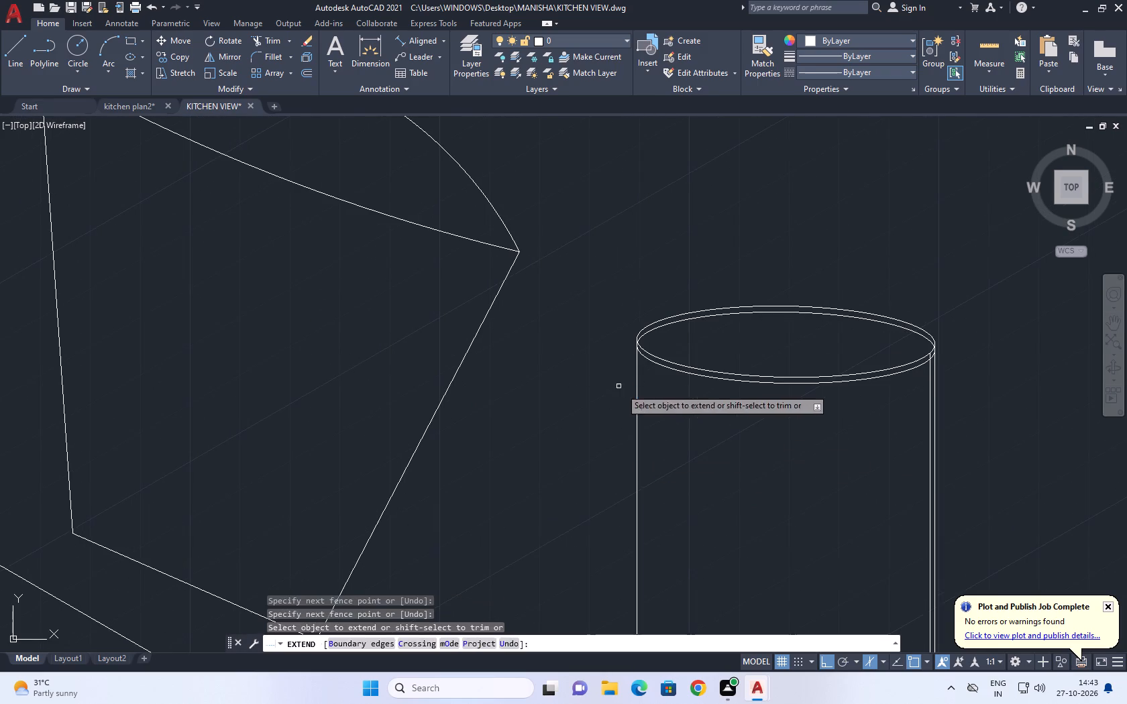
pyautogui.press('Escape')
# Copy the jar's left side line 1 mm inward along the 30° isometric axis to form an inner line.
pyautogui.scroll(-3, 623, 392)
pyautogui.moveTo(674, 475); pyautogui.dragTo(672, 443, button='middle')
pyautogui.scroll(2, 628, 427)
pyautogui.click(630, 416)
pyautogui.click(613, 400)
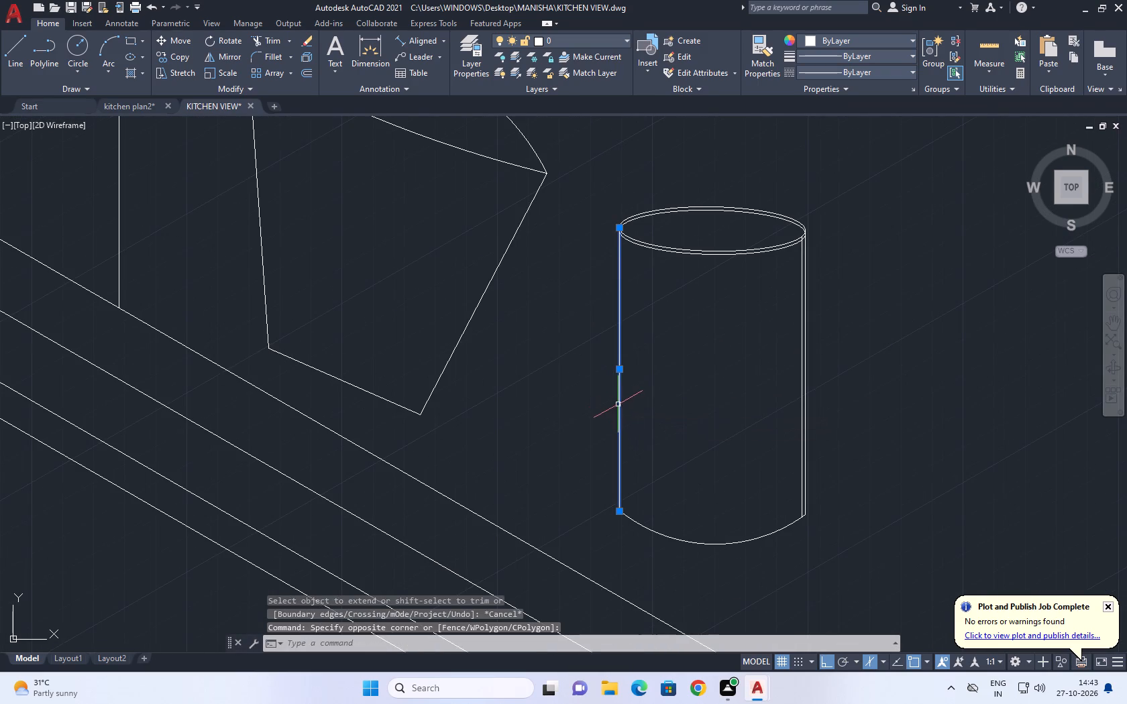
pyautogui.write('CO')
pyautogui.press('space')
pyautogui.click(622, 406)
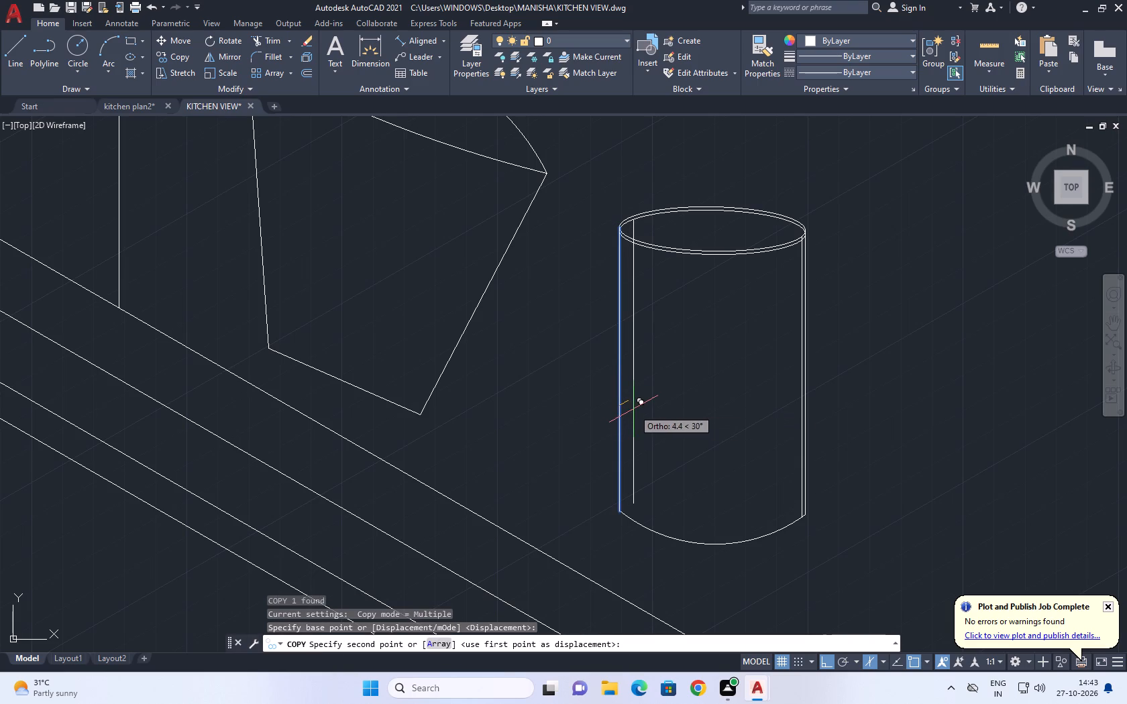
pyautogui.write('1')
pyautogui.press('space')
pyautogui.press('Escape')
# Move the copied inner left line straight down until its lower end crosses the jar's base arc.
pyautogui.middleClick(623, 413)
pyautogui.scroll(3, 623, 473)
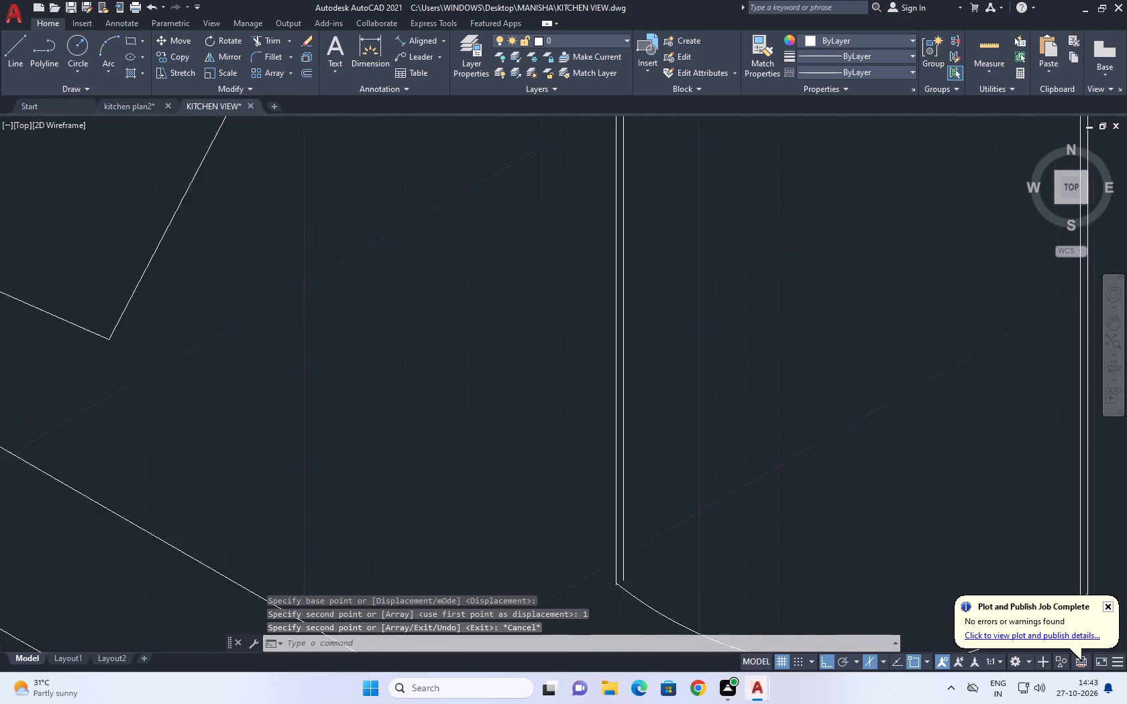
pyautogui.moveTo(632, 536); pyautogui.dragTo(633, 314, button='middle')
pyautogui.scroll(1, 633, 296)
pyautogui.click(624, 470)
pyautogui.click(610, 423)
pyautogui.moveTo(647, 461); pyautogui.dragTo(669, 379, button='middle')
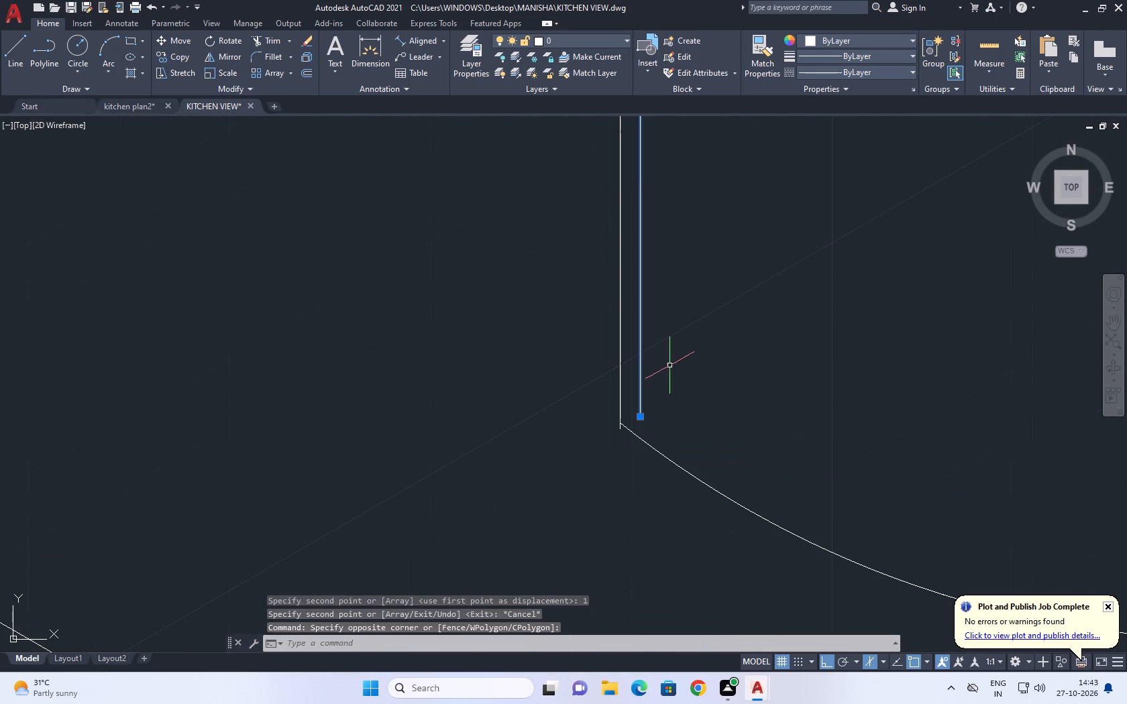
pyautogui.press('m')
pyautogui.press('space')
pyautogui.click(641, 422)
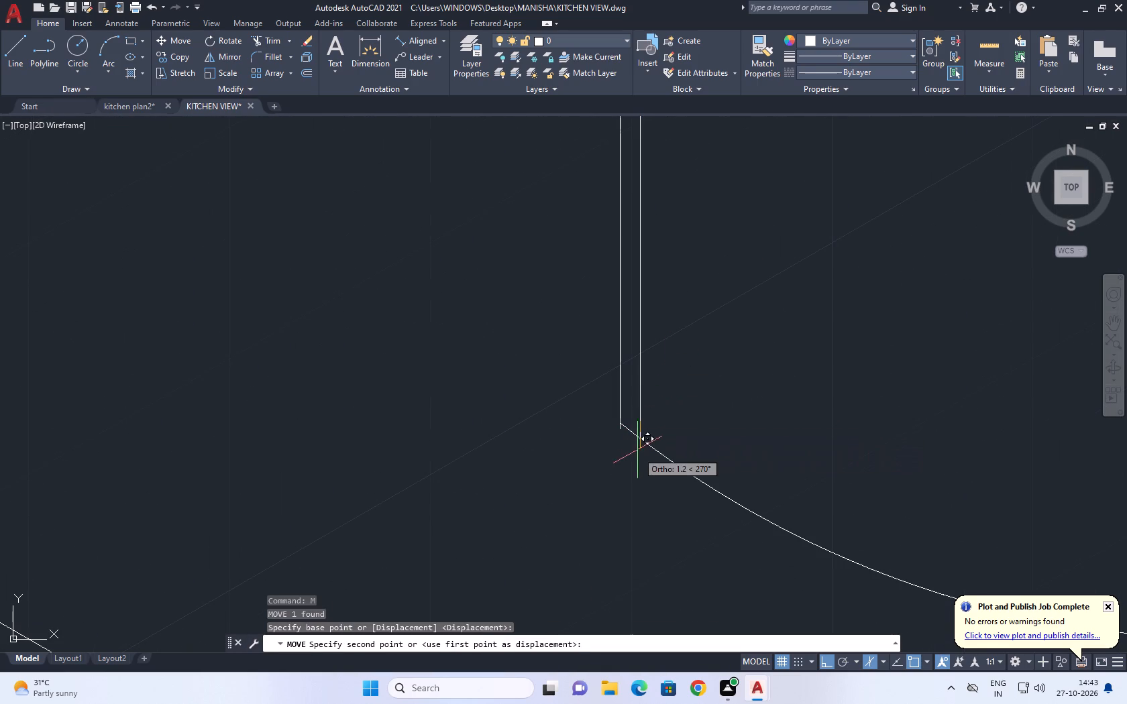
pyautogui.click(637, 456)
pyautogui.press('Escape')
# Trim the stubs of both left side lines that project below the jar's base arc.
pyautogui.write('TR')
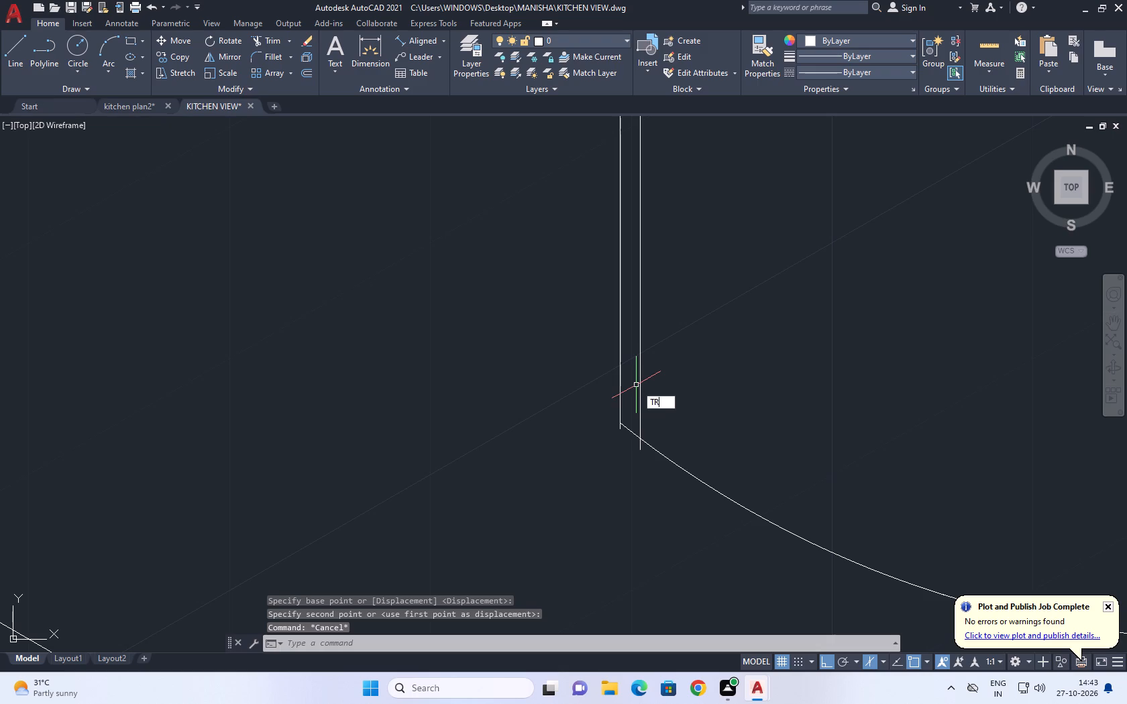
pyautogui.press('space')
pyautogui.scroll(3, 639, 425)
pyautogui.click(636, 500)
pyautogui.click(641, 503)
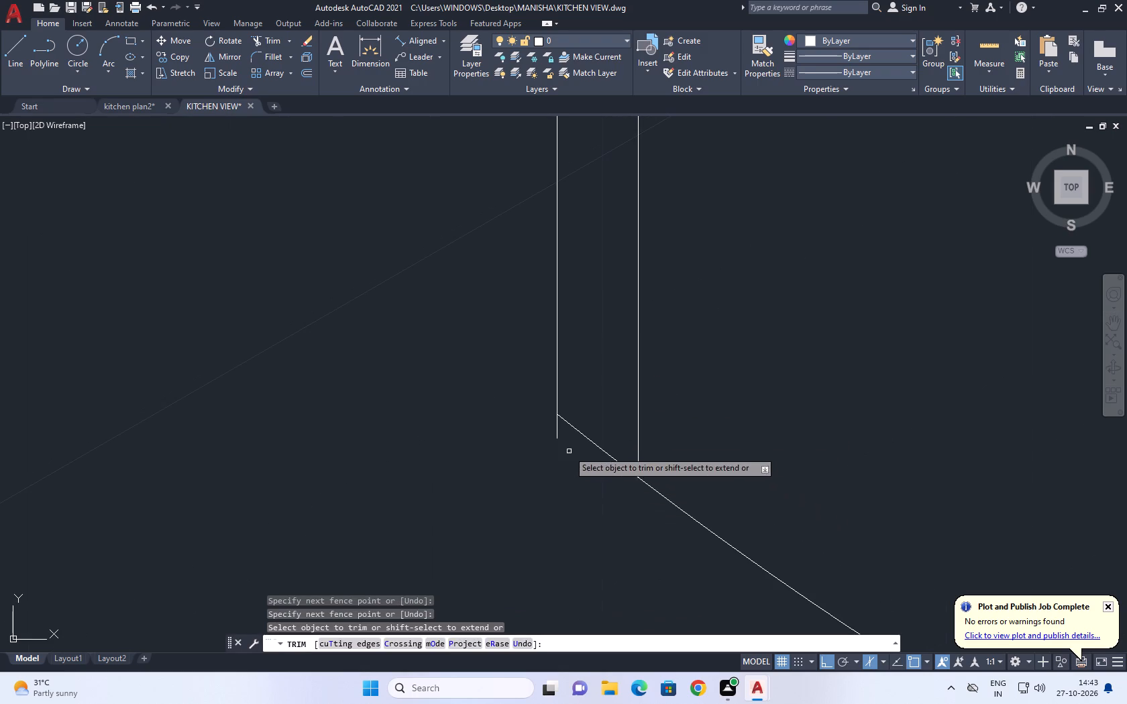
pyautogui.click(568, 433)
pyautogui.click(554, 424)
pyautogui.scroll(-10, 567, 441)
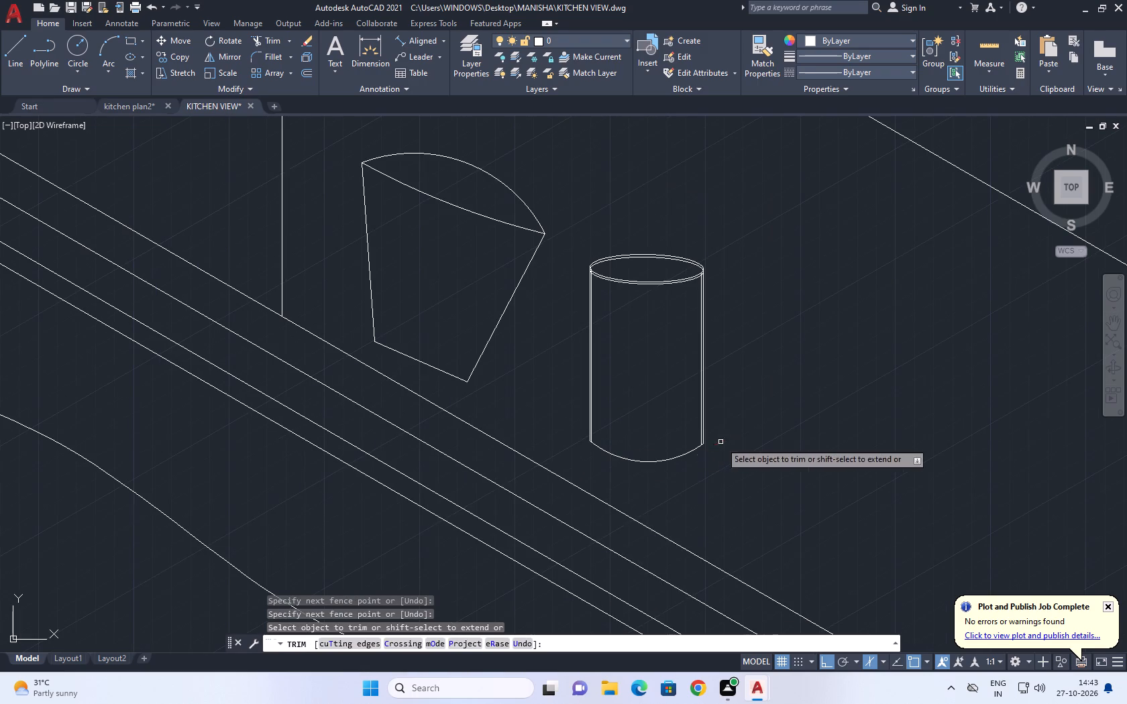
pyautogui.press('Escape')
# Trim the top of the jar's inner left side line back to the lower rim ellipse.
pyautogui.moveTo(693, 333); pyautogui.dragTo(708, 351, button='middle')
pyautogui.scroll(3, 633, 243)
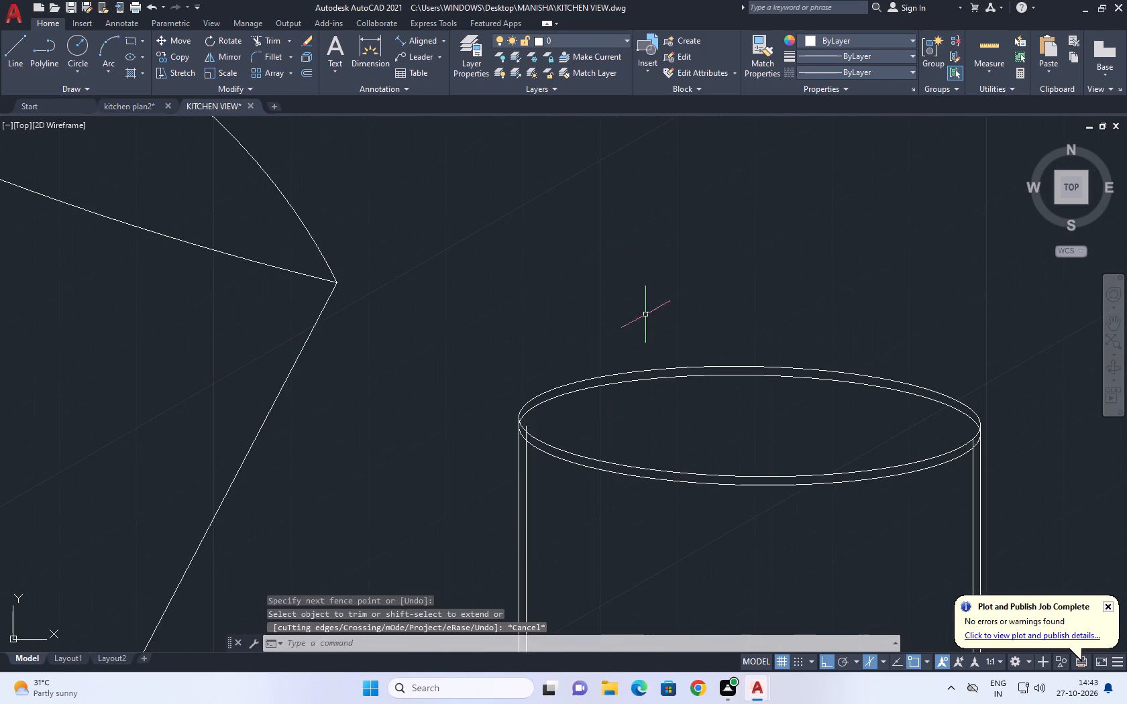
pyautogui.moveTo(632, 394); pyautogui.dragTo(577, 276, button='middle')
pyautogui.write('TR')
pyautogui.press('space')
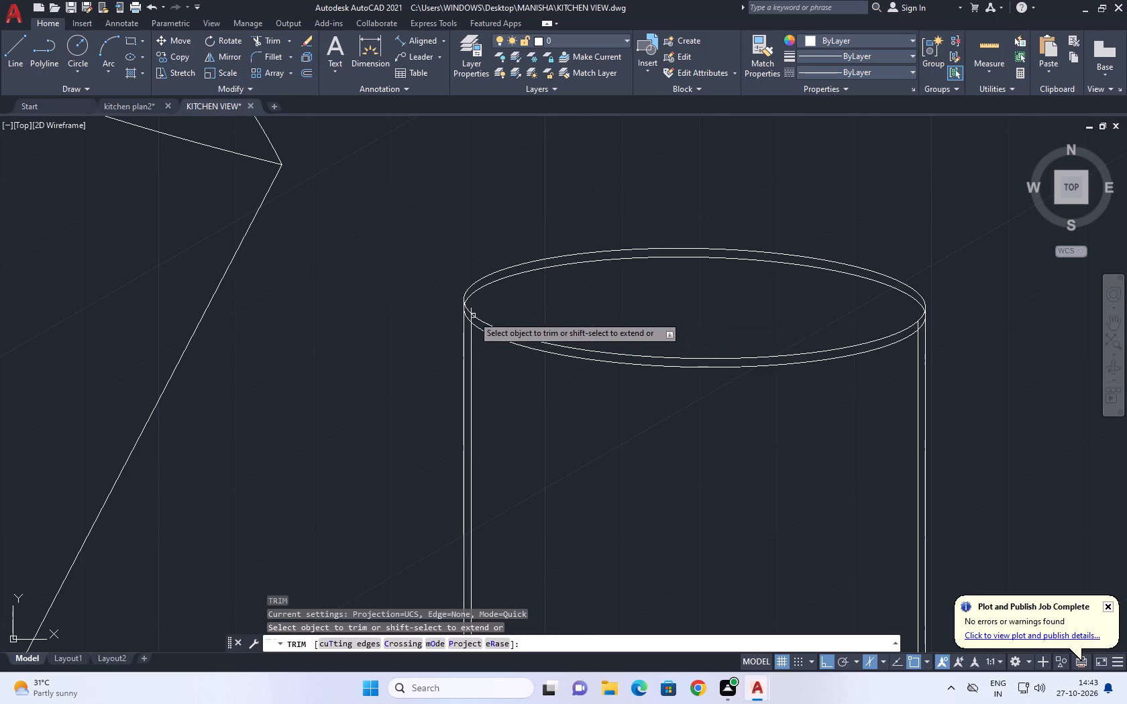
pyautogui.scroll(3, 469, 312)
pyautogui.click(477, 308)
pyautogui.click(477, 345)
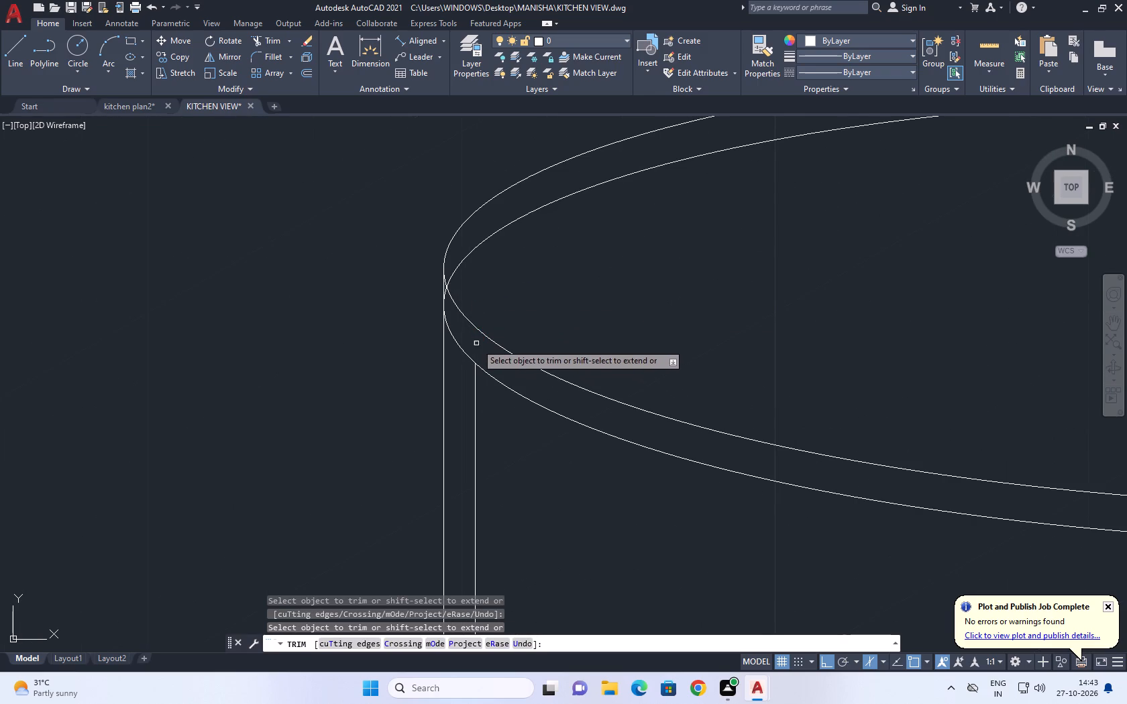
# Trim the piece of the jar's inner right side line lying between the two rim ellipses.
pyautogui.scroll(-5, 482, 363)
pyautogui.moveTo(726, 398); pyautogui.dragTo(661, 379, button='middle')
pyautogui.scroll(2, 717, 381)
pyautogui.scroll(3, 671, 304)
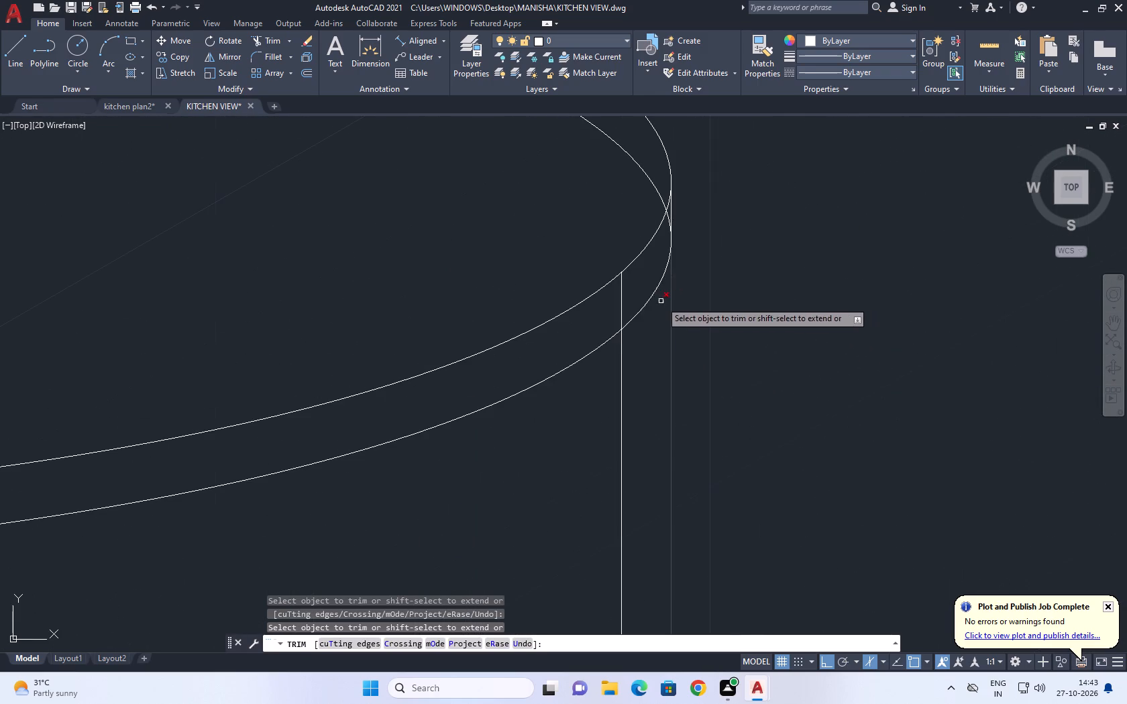
pyautogui.click(633, 279)
pyautogui.click(600, 307)
pyautogui.scroll(-7, 654, 292)
pyautogui.press('Escape')
# Copy the jar's base arc 1 mm straight up to form a double bottom edge.
pyautogui.moveTo(711, 408); pyautogui.dragTo(699, 317, button='middle')
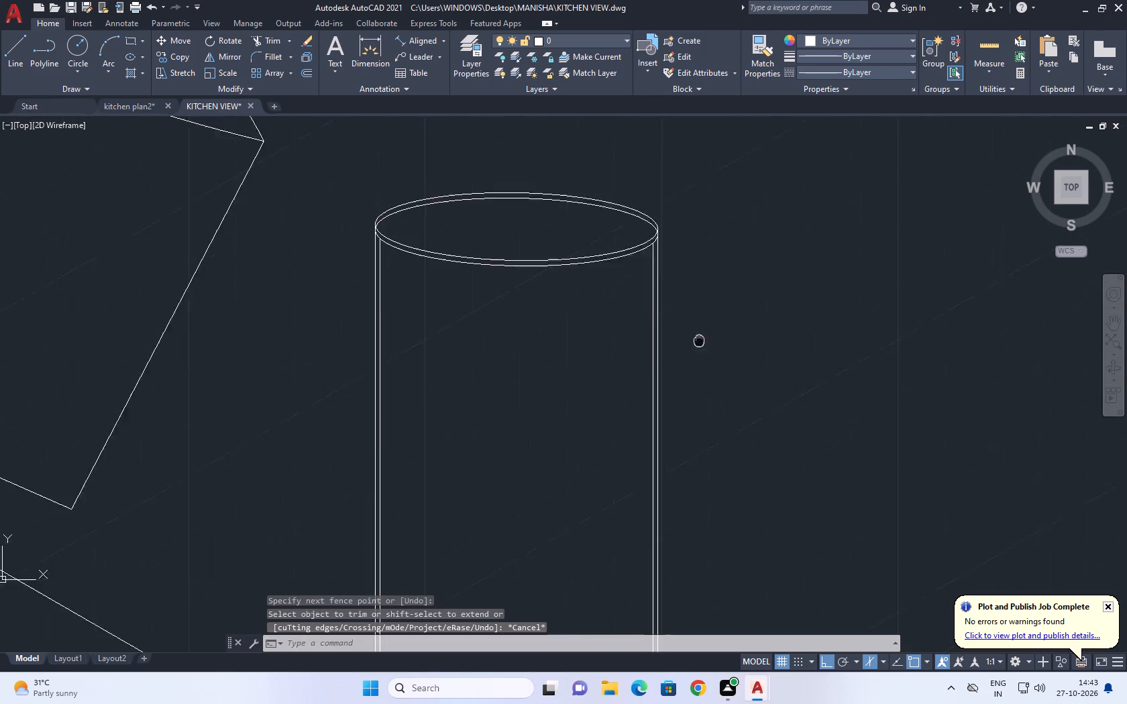
pyautogui.moveTo(699, 317); pyautogui.dragTo(757, 284, button='middle')
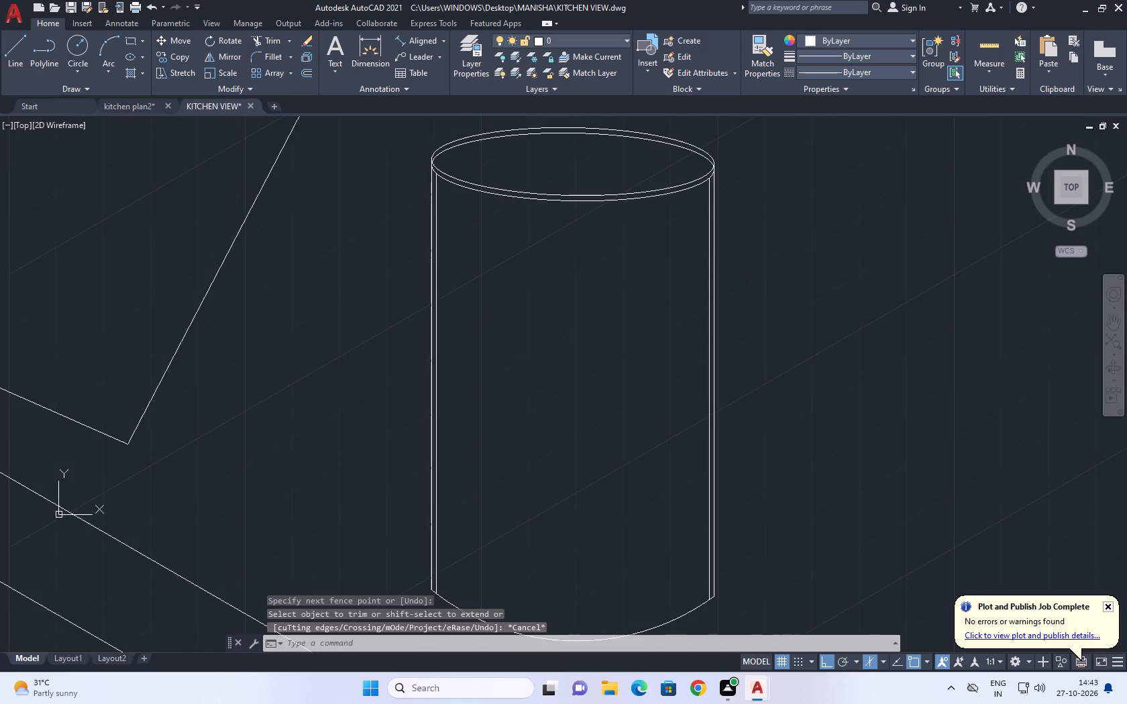
pyautogui.scroll(-3, 757, 284)
pyautogui.moveTo(778, 308); pyautogui.dragTo(749, 301, button='middle')
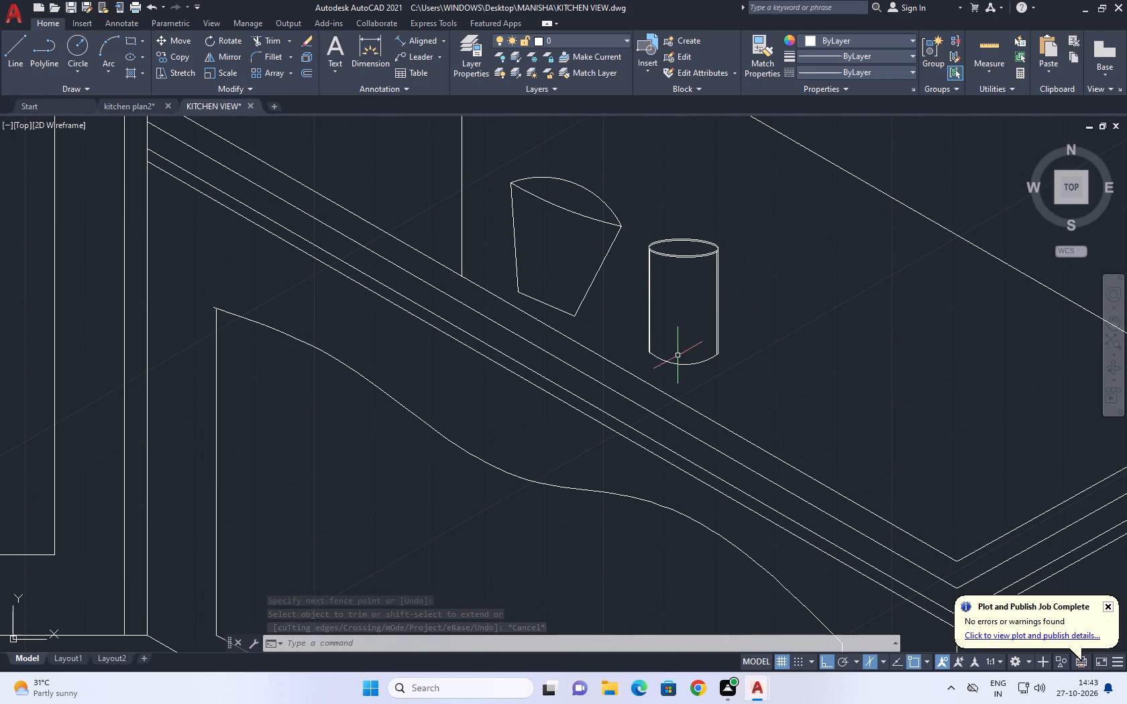
pyautogui.scroll(2, 678, 356)
pyautogui.click(712, 387)
pyautogui.click(679, 351)
pyautogui.write('CO')
pyautogui.press('space')
pyautogui.click(678, 367)
pyautogui.write('1')
pyautogui.press('space')
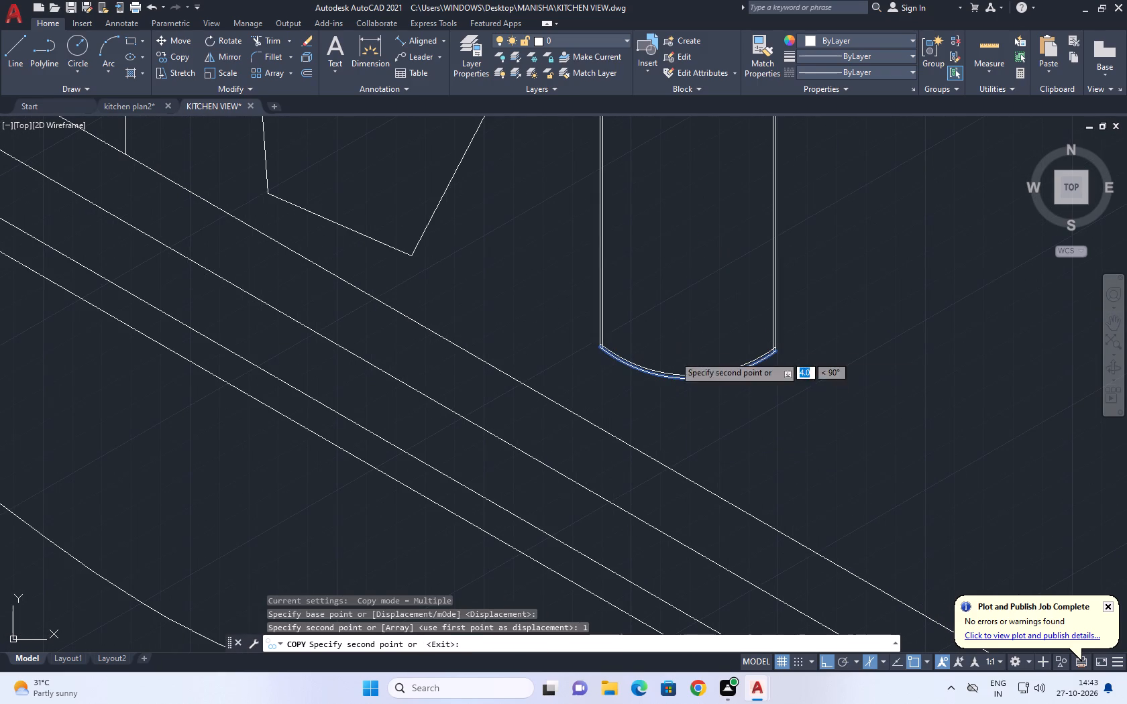
pyautogui.press('Escape')
# Trim the overlapping ends of the inner side line and upper base arc at the jar's lower-left corner.
pyautogui.press('t')
pyautogui.press('r')
pyautogui.press('space')
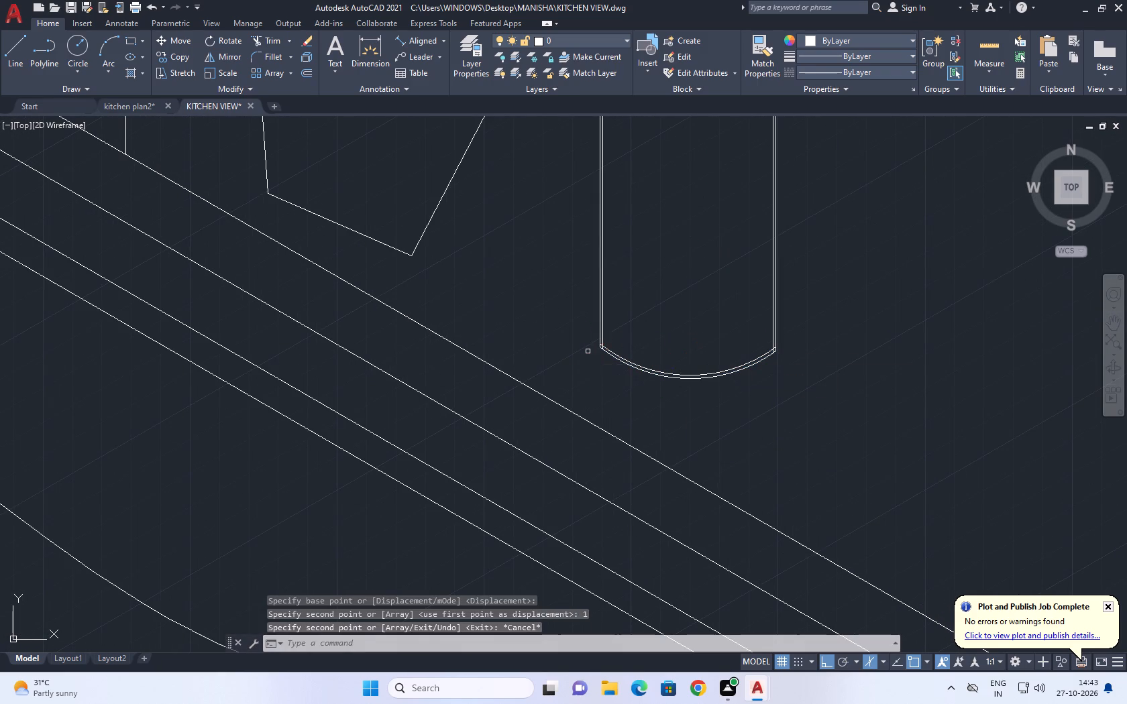
pyautogui.scroll(9, 589, 351)
pyautogui.click(691, 383)
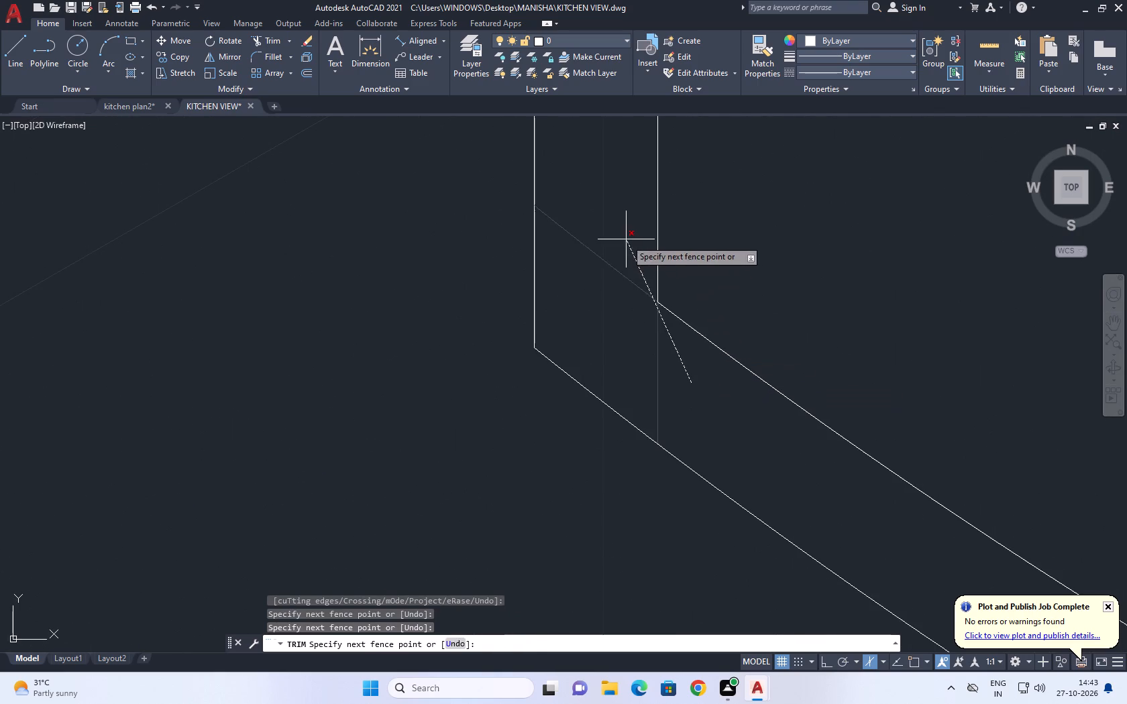
pyautogui.click(625, 239)
pyautogui.scroll(-9, 609, 294)
# Trim the overlapping ends of the inner side line and upper base arc at the jar's lower-right corner.
pyautogui.moveTo(902, 341); pyautogui.dragTo(493, 451, button='middle')
pyautogui.scroll(2, 635, 448)
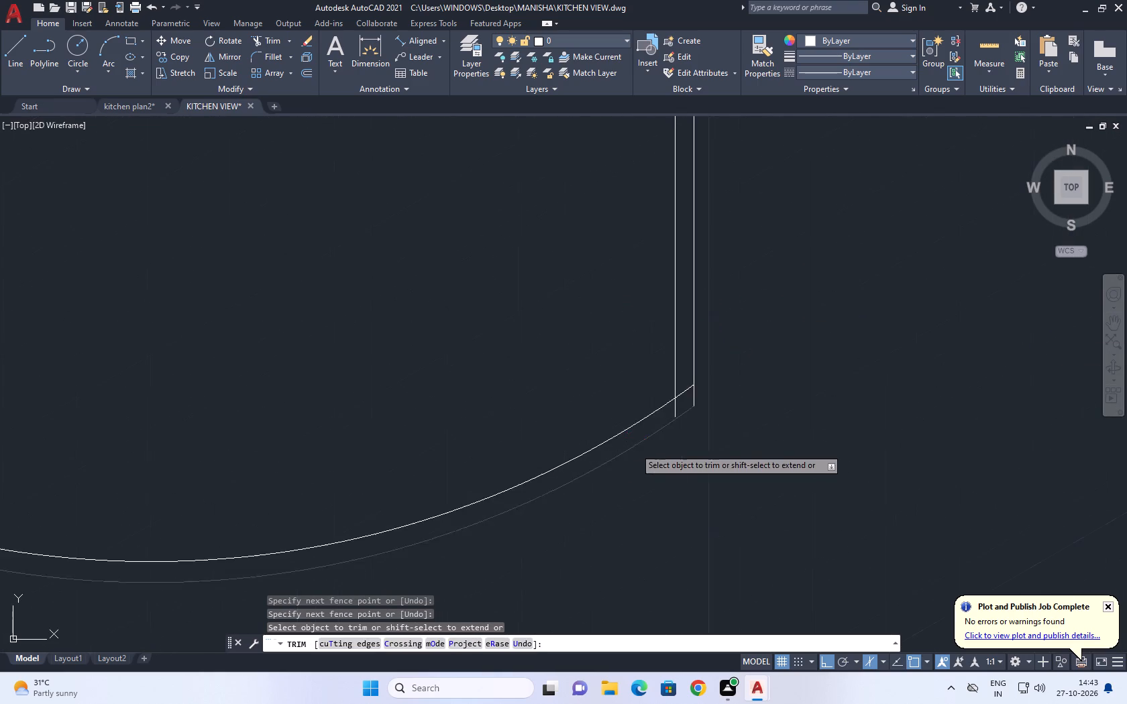
pyautogui.scroll(3, 635, 448)
pyautogui.scroll(2, 543, 388)
pyautogui.click(659, 190)
pyautogui.moveTo(585, 371); pyautogui.dragTo(578, 376)
pyautogui.click(641, 349)
pyautogui.moveTo(553, 380); pyautogui.dragTo(561, 390)
pyautogui.scroll(6, 587, 272)
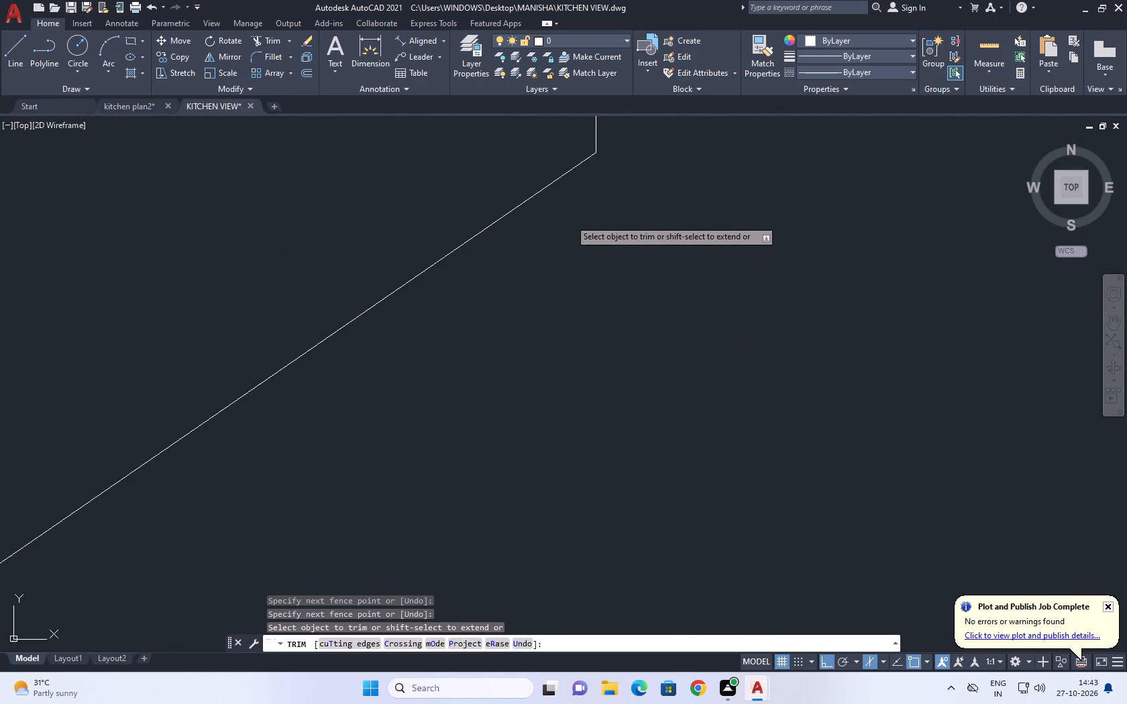
pyautogui.scroll(-20, 569, 217)
pyautogui.press('Escape')
# Draw a nearly horizontal base line about 75 mm long on the cabinet top to the right of the jar, with ortho off.
pyautogui.moveTo(582, 359); pyautogui.dragTo(555, 457, button='middle')
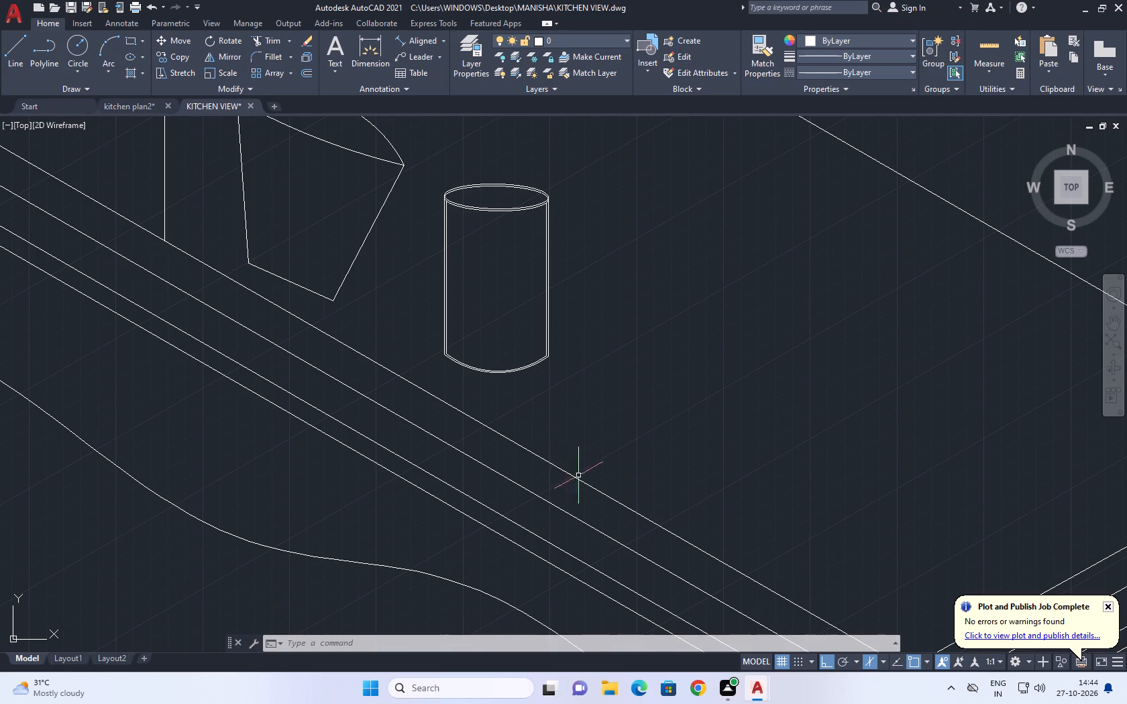
pyautogui.scroll(-3, 596, 431)
pyautogui.moveTo(629, 426); pyautogui.dragTo(582, 413, button='middle')
pyautogui.scroll(1, 576, 416)
pyautogui.scroll(-1, 586, 427)
pyautogui.moveTo(586, 429); pyautogui.dragTo(555, 434, button='middle')
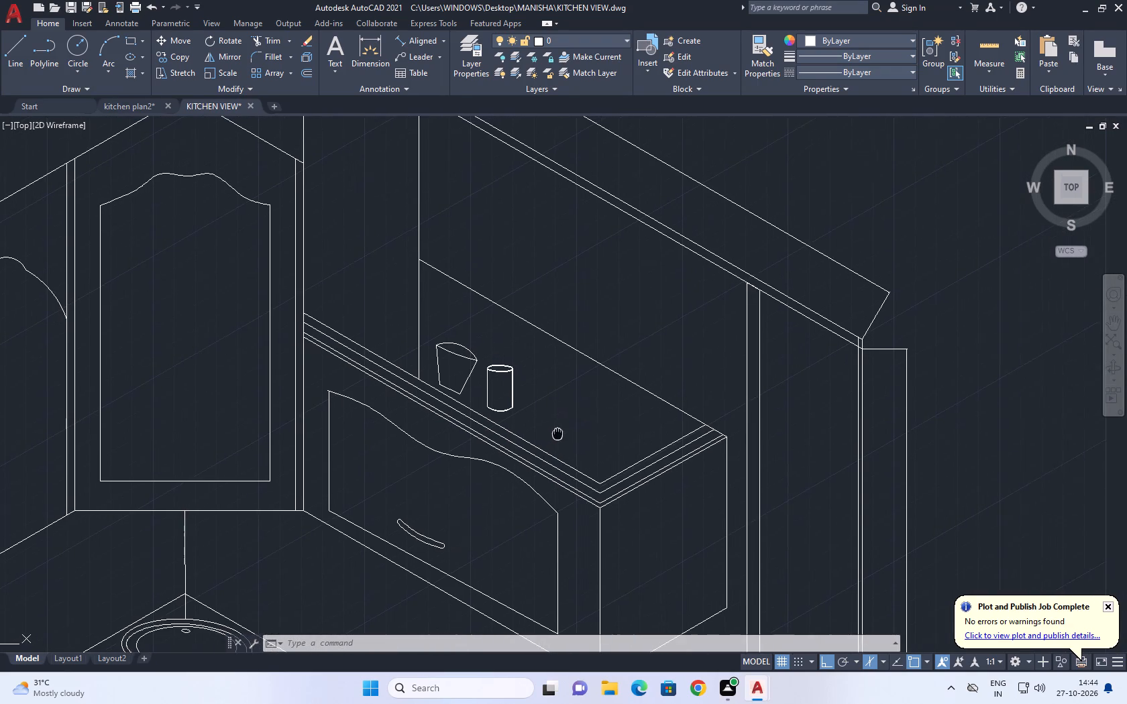
pyautogui.moveTo(555, 434); pyautogui.dragTo(554, 433, button='middle')
pyautogui.middleClick(553, 432)
pyautogui.scroll(1, 549, 420)
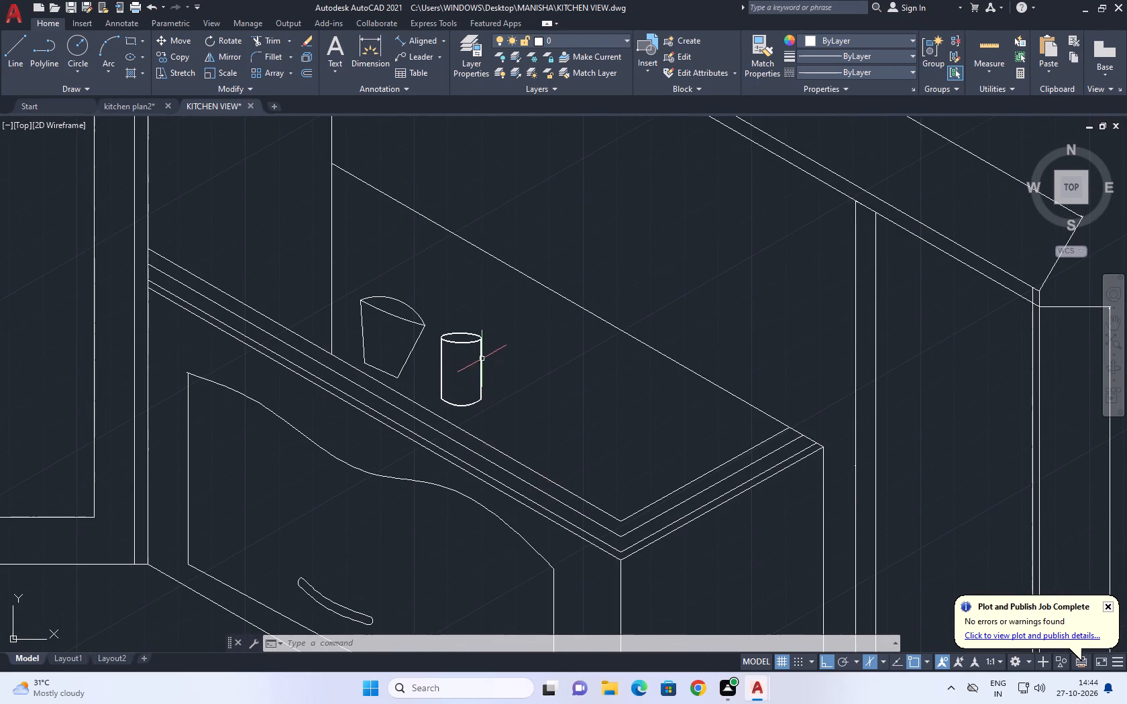
pyautogui.moveTo(508, 356); pyautogui.dragTo(510, 415, button='middle')
pyautogui.write('L')
pyautogui.press('space')
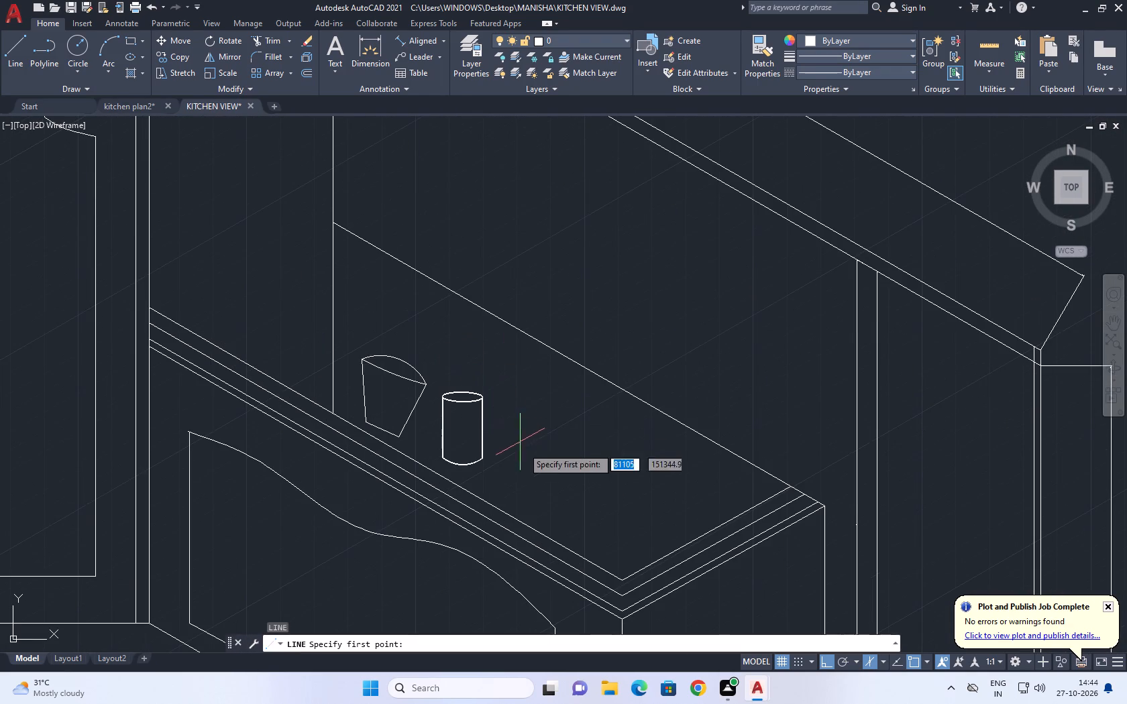
pyautogui.press('Escape')
pyautogui.press('l')
pyautogui.press('space')
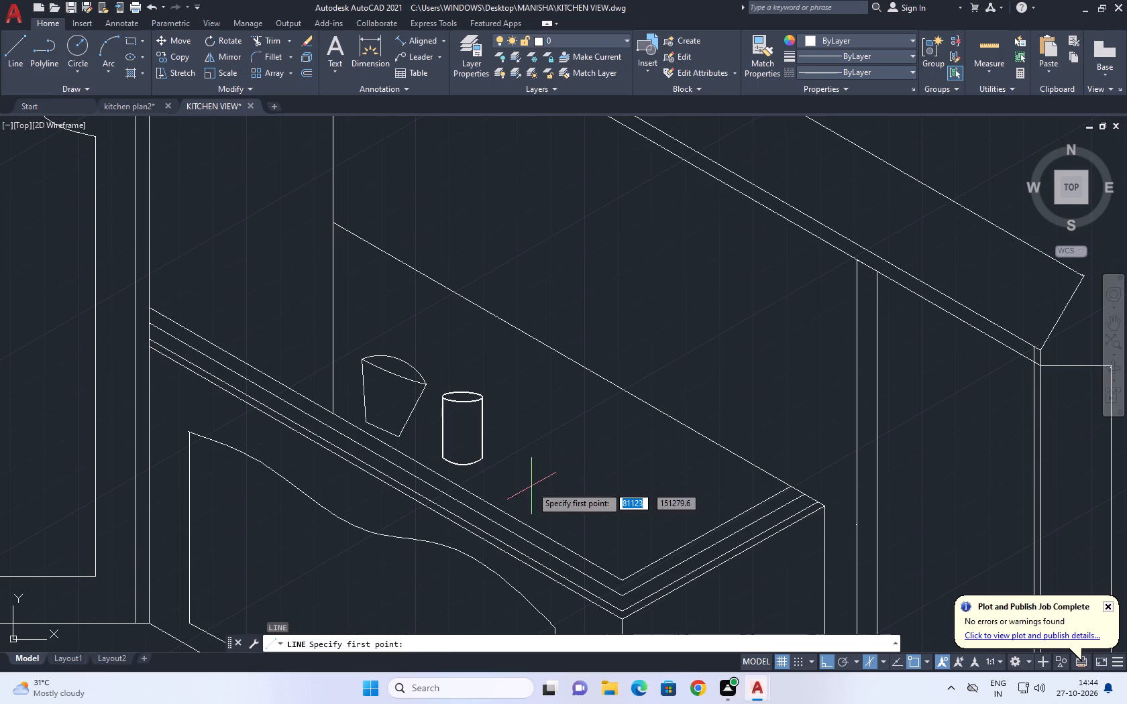
pyautogui.click(525, 471)
pyautogui.press('F5')
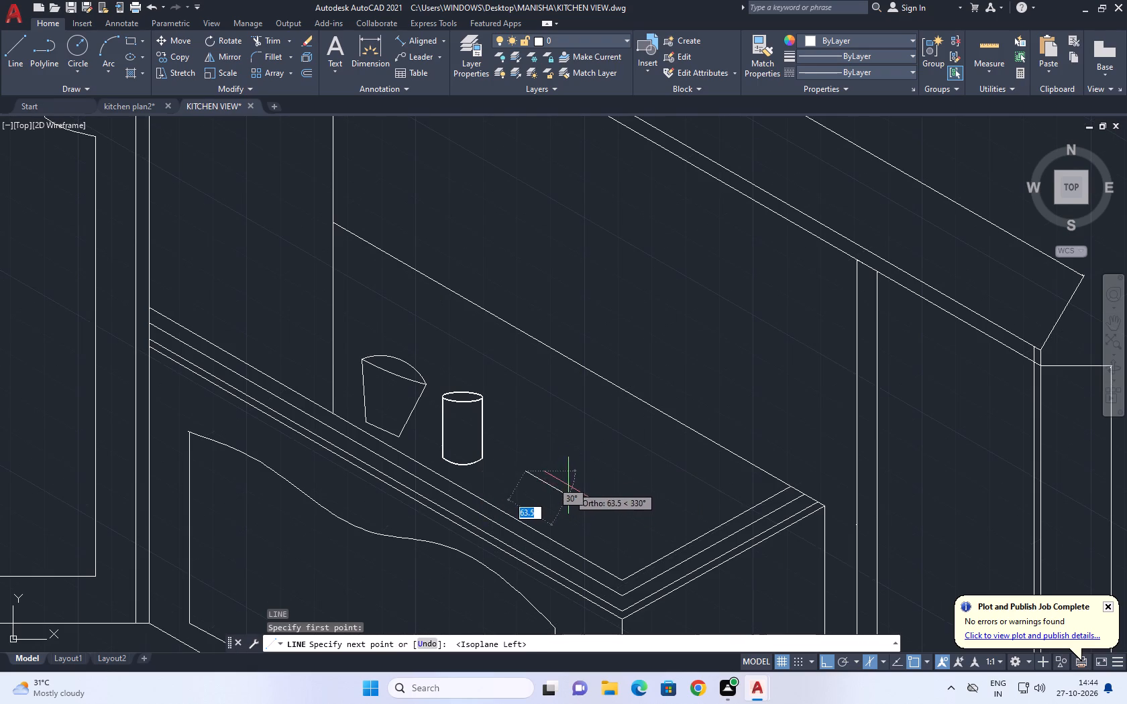
pyautogui.press('F8')
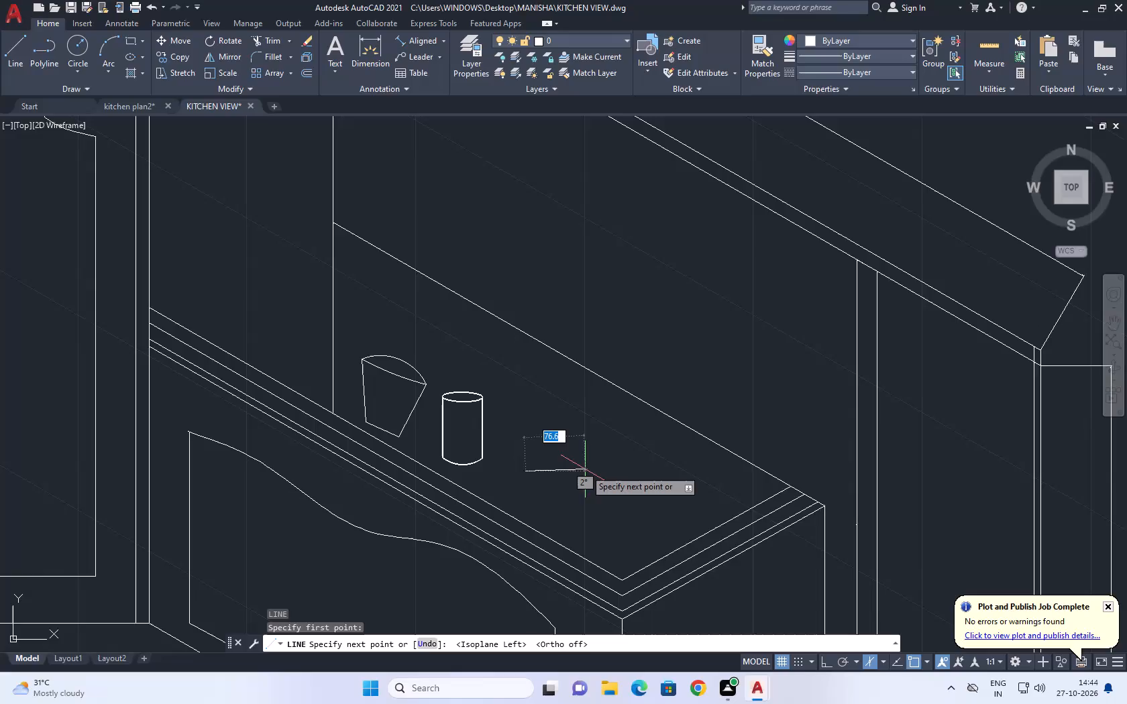
pyautogui.click(584, 473)
pyautogui.press('Escape')
# Draw a three-point arc rising from the base line's left end and bulging outward as the new vessel's left side.
pyautogui.scroll(3, 557, 473)
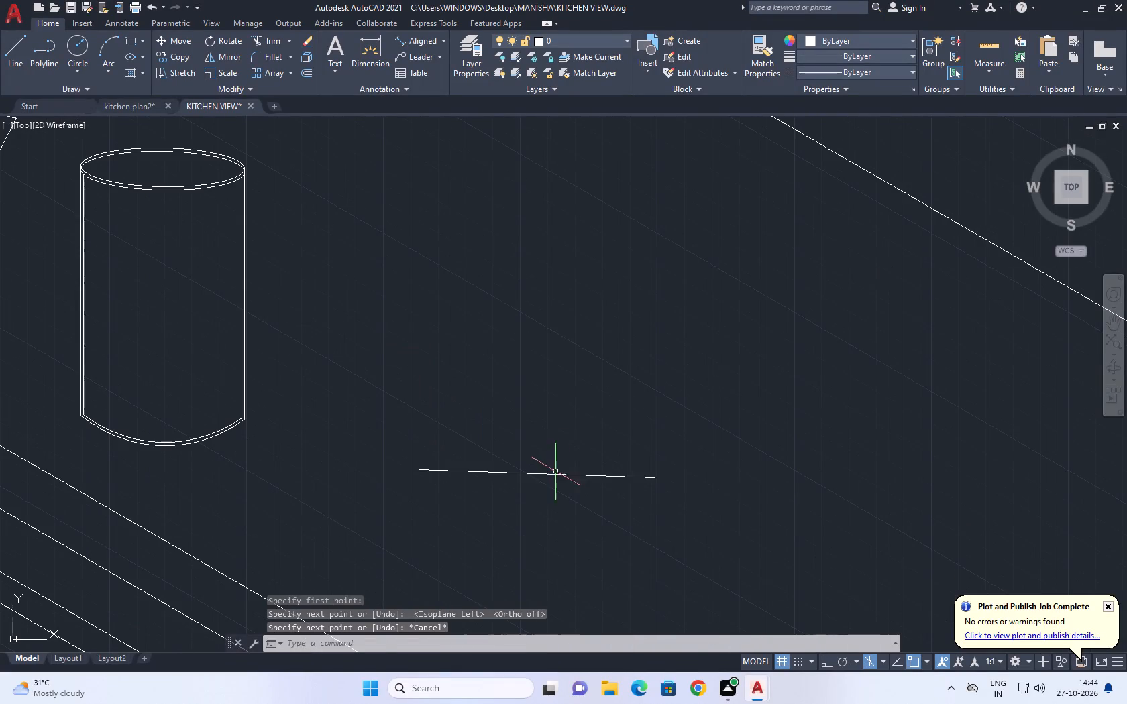
pyautogui.click(584, 465)
pyautogui.click(568, 481)
pyautogui.press('Escape')
pyautogui.press('a')
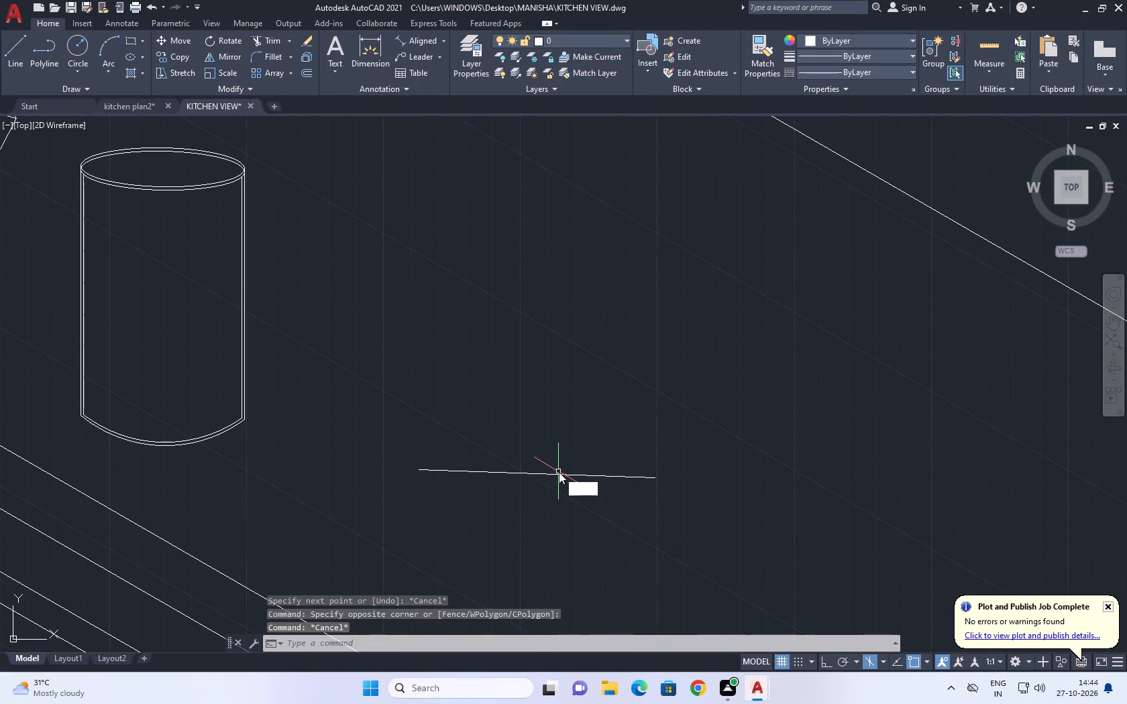
pyautogui.press('space')
pyautogui.click(416, 471)
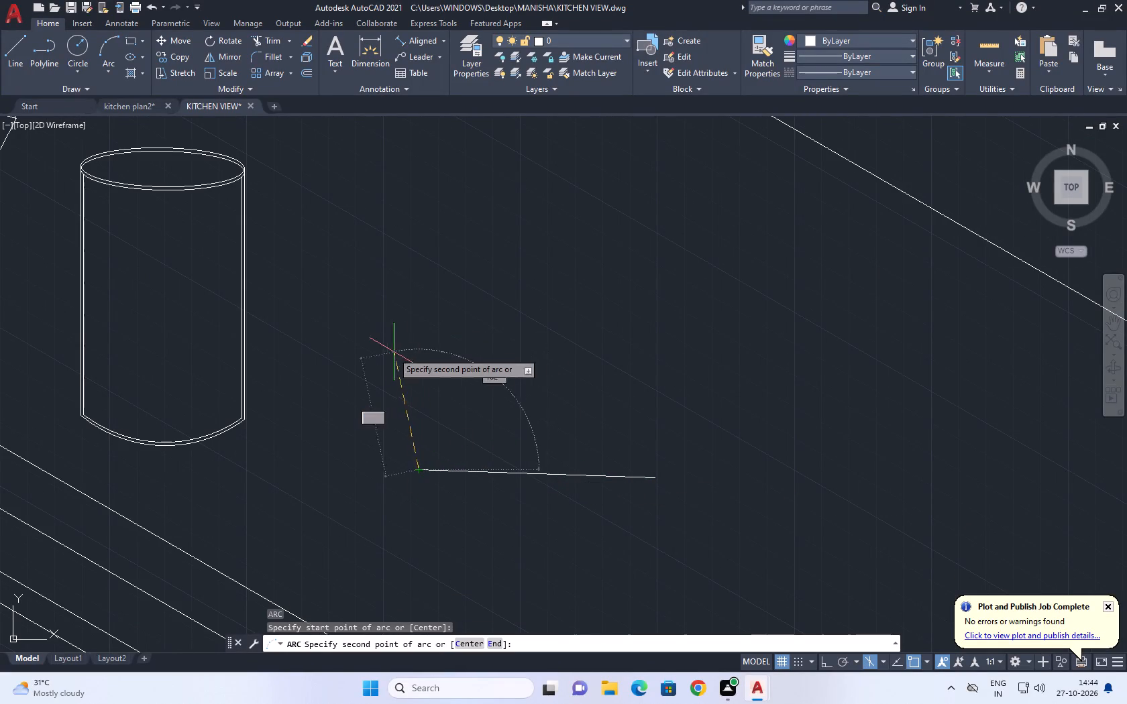
pyautogui.click(389, 353)
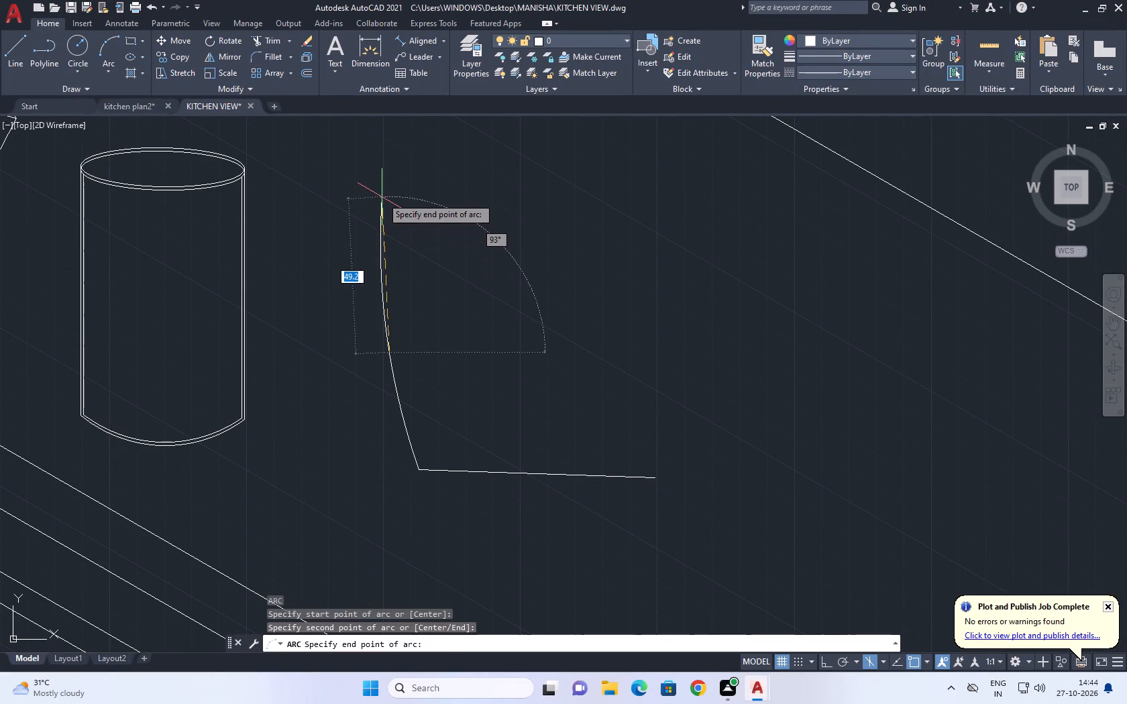
pyautogui.click(373, 200)
# Draw a three-point arc rising from the base line's right end as the new vessel's right side.
pyautogui.moveTo(472, 238); pyautogui.dragTo(431, 313, button='middle')
pyautogui.press('space')
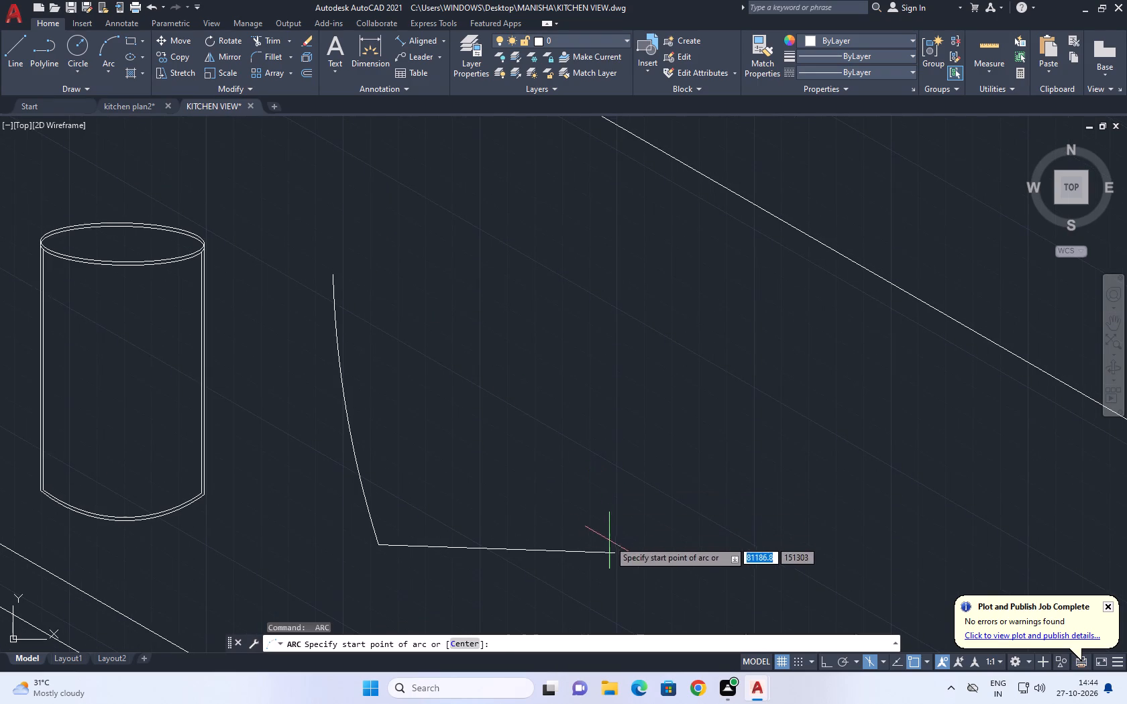
pyautogui.click(610, 551)
pyautogui.moveTo(669, 380); pyautogui.dragTo(659, 375)
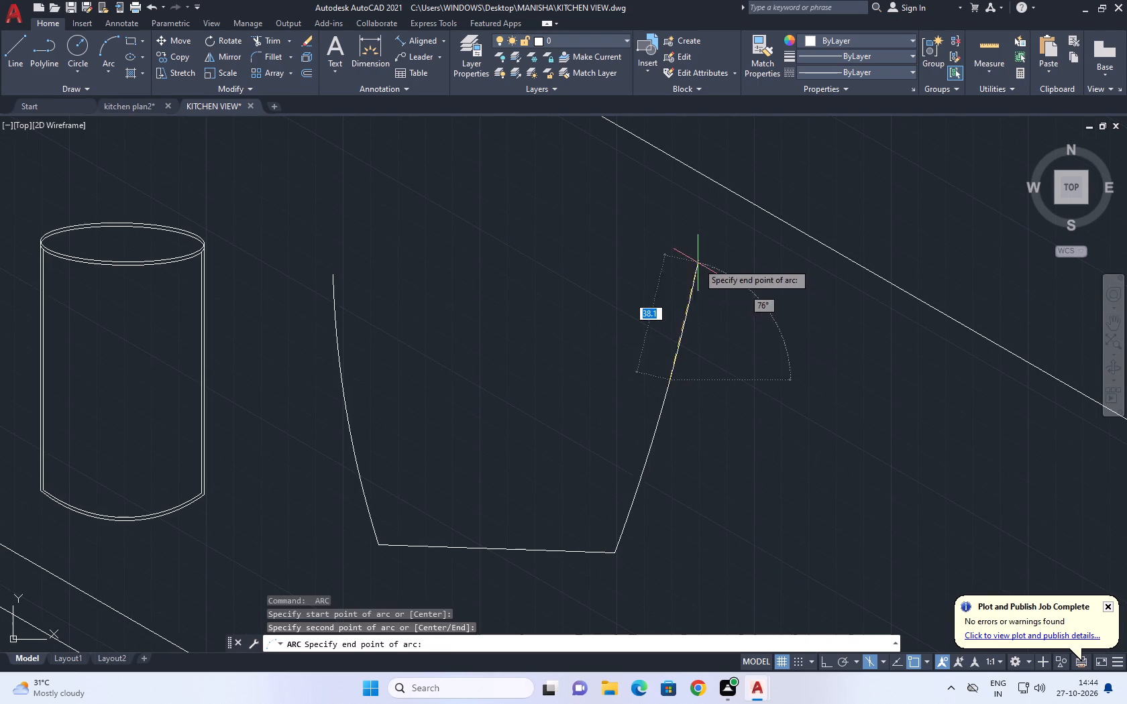
pyautogui.click(663, 258)
# Flatten the vessel's right side arc by shifting its midpoint slightly inward.
pyautogui.click(691, 409)
pyautogui.click(622, 351)
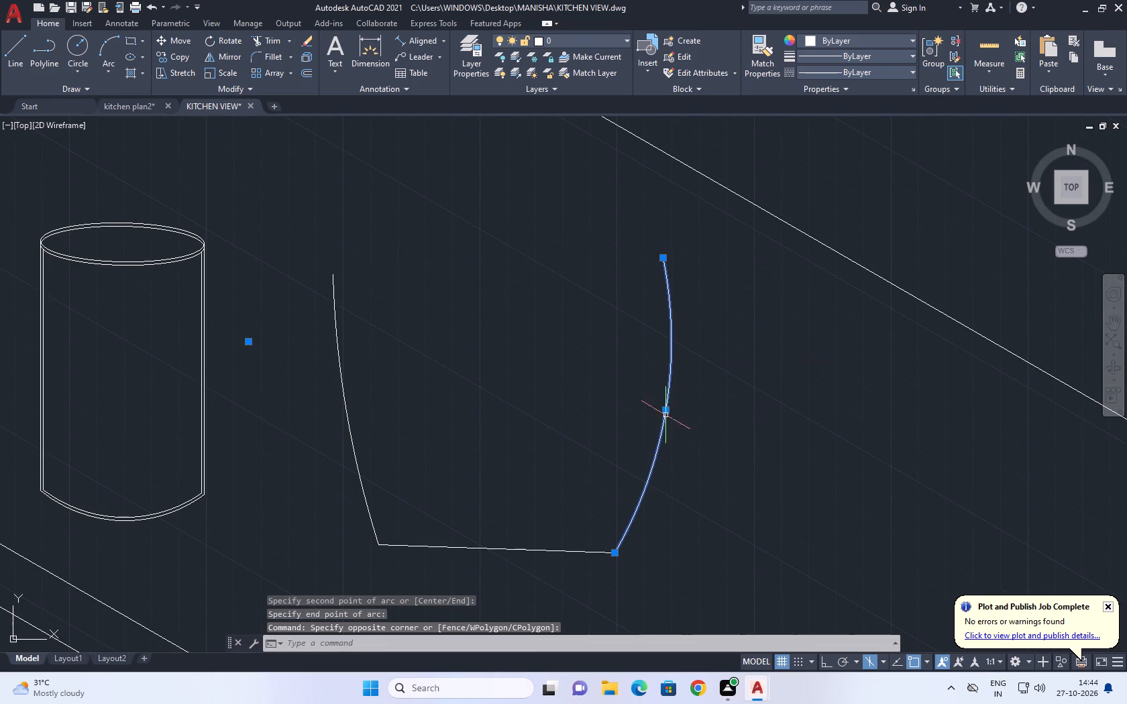
pyautogui.click(667, 409)
pyautogui.click(654, 398)
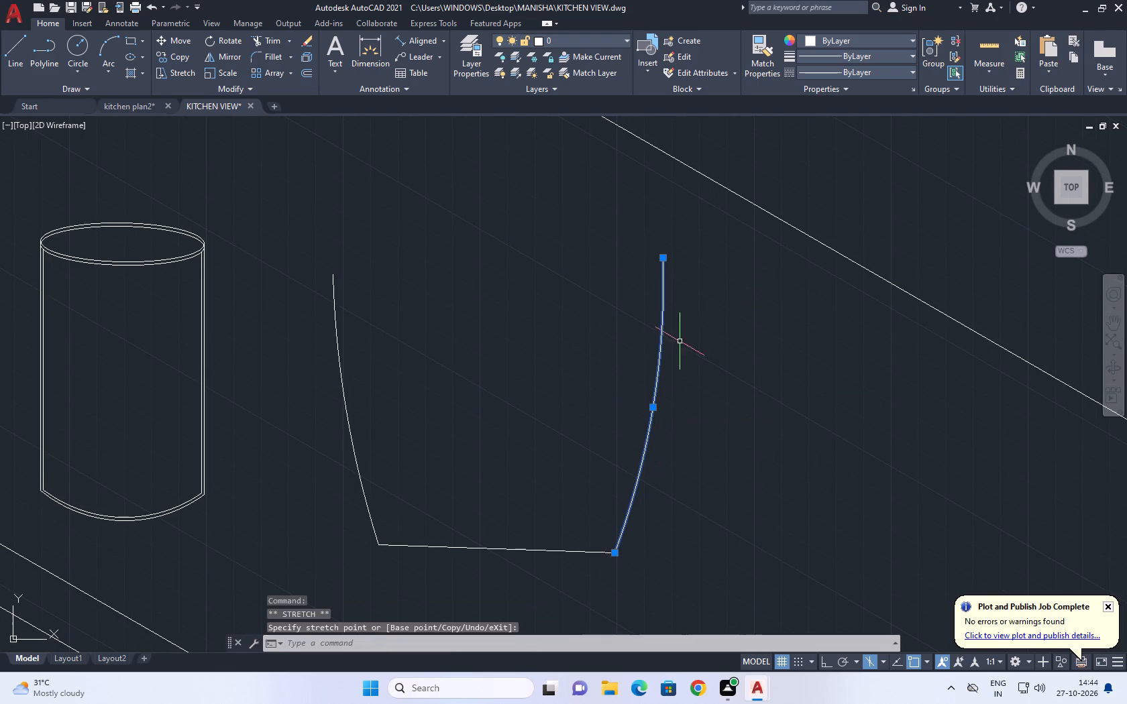
# Stretch the top endpoint of the vessel's right side arc slightly outward and down.
pyautogui.moveTo(682, 355); pyautogui.dragTo(649, 399, button='middle')
pyautogui.click(629, 300)
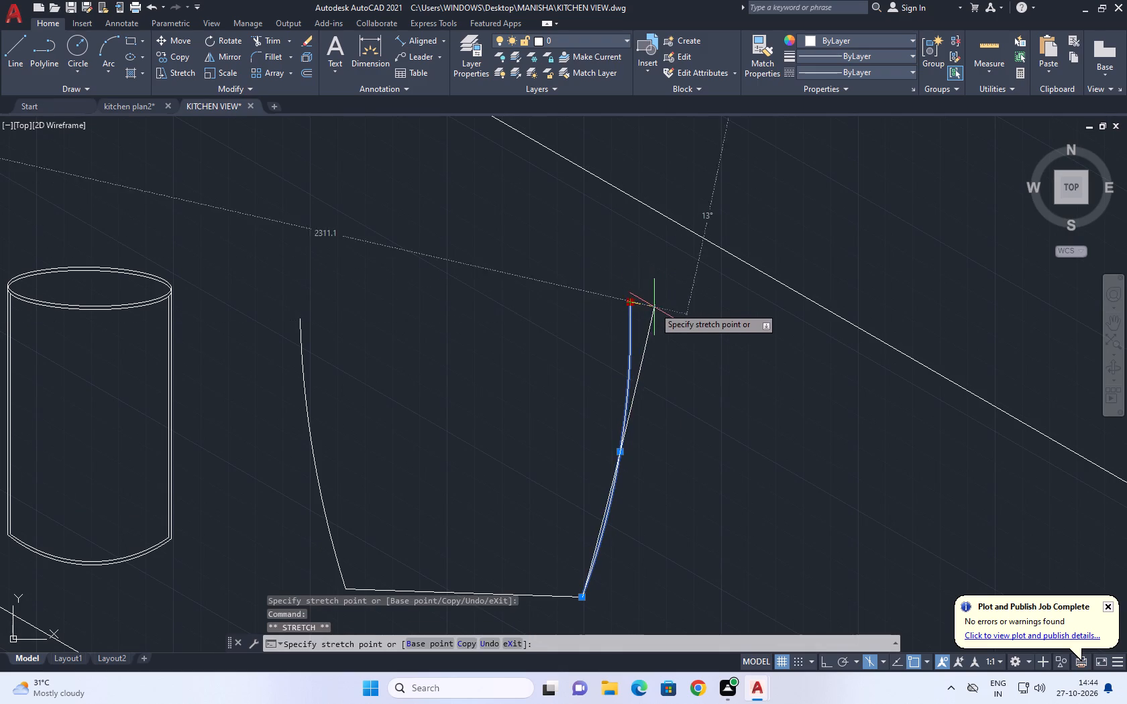
pyautogui.click(639, 329)
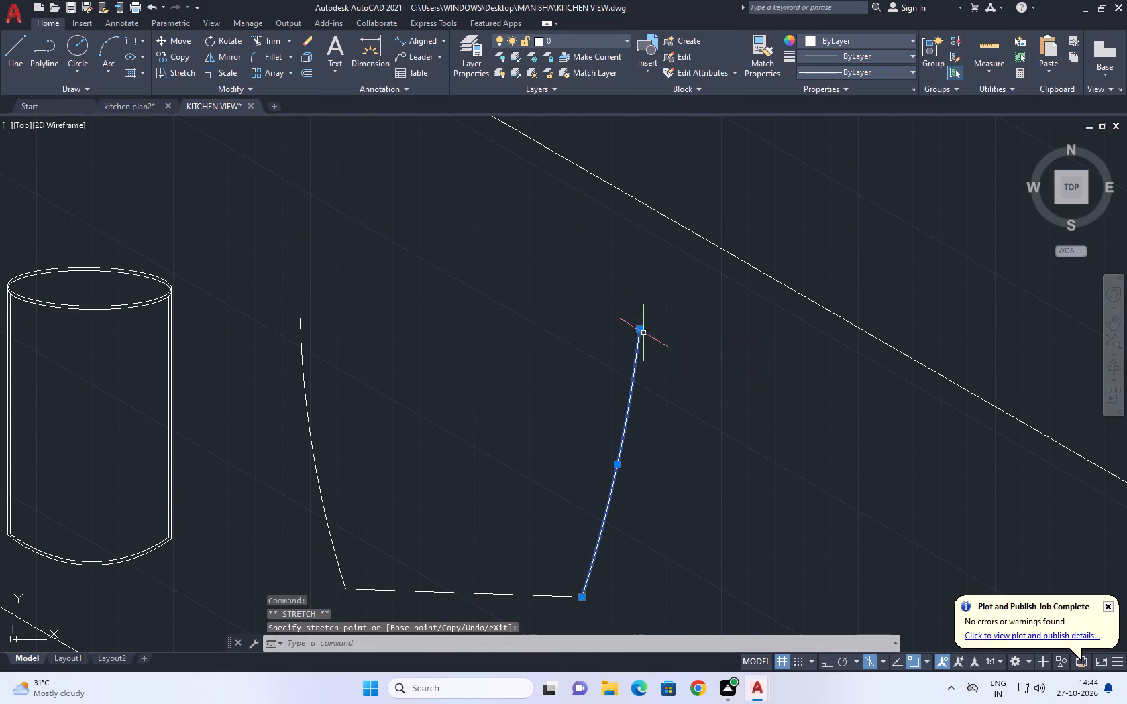
pyautogui.press('Escape')
# Stretch the top endpoint of the vessel's left side arc slightly upward.
pyautogui.moveTo(490, 363); pyautogui.dragTo(525, 394, button='middle')
pyautogui.scroll(-1, 542, 394)
pyautogui.scroll(-2, 625, 441)
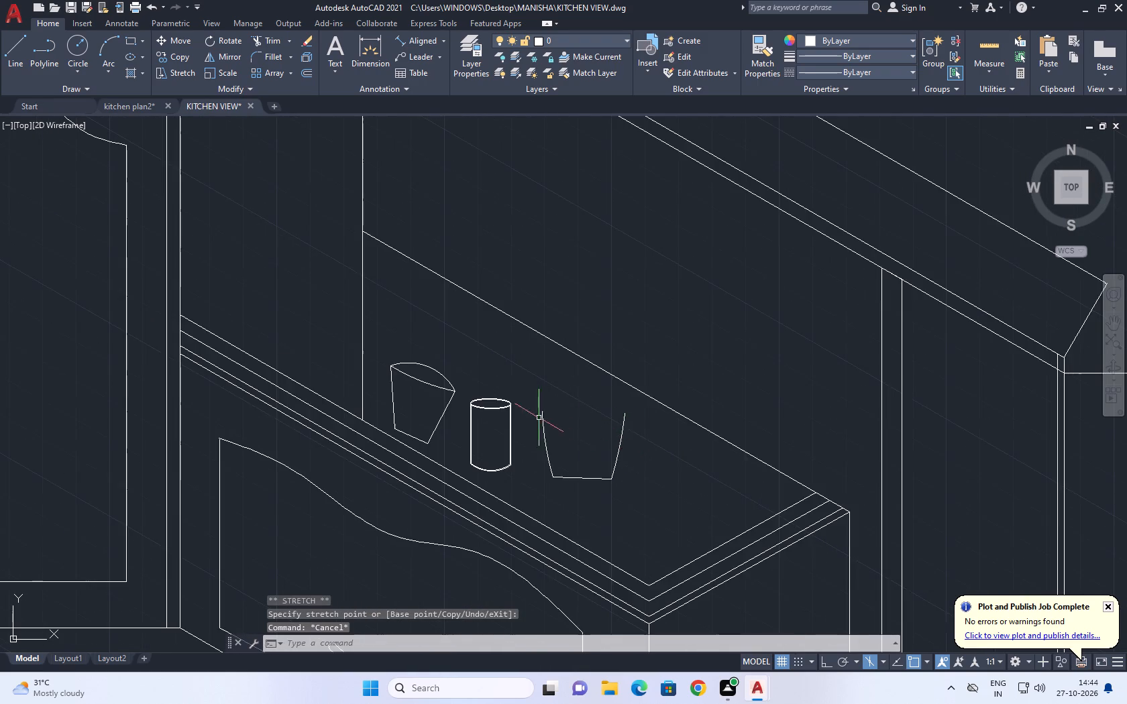
pyautogui.scroll(2, 539, 417)
pyautogui.moveTo(565, 396); pyautogui.dragTo(541, 368, button='middle')
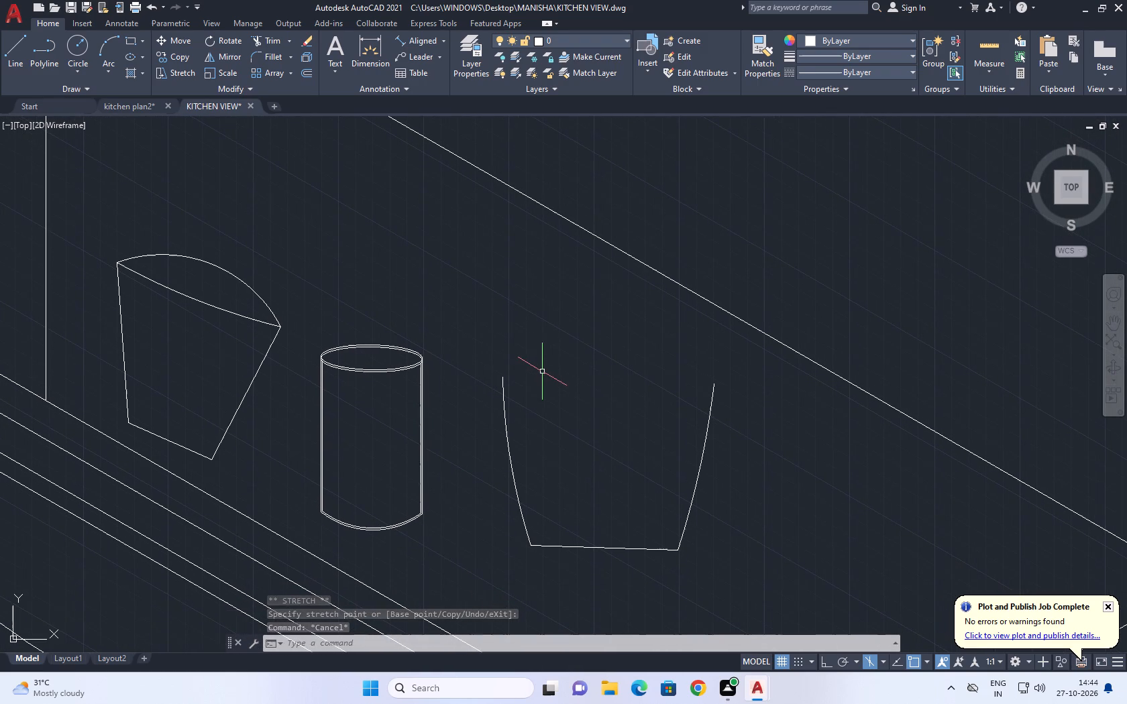
pyautogui.click(519, 367)
pyautogui.click(496, 396)
pyautogui.scroll(1, 501, 379)
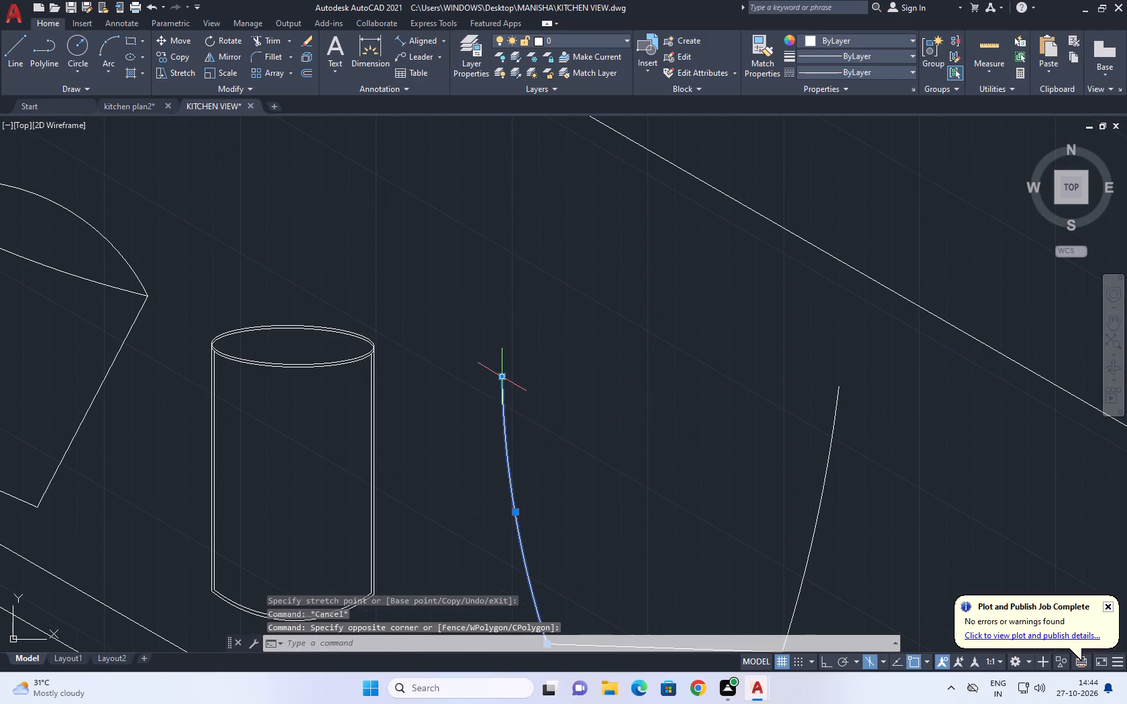
pyautogui.click(500, 375)
pyautogui.click(498, 345)
# Stretch the top endpoint of the vessel's right side arc slightly upward.
pyautogui.moveTo(576, 369); pyautogui.dragTo(515, 408, button='middle')
pyautogui.click(797, 440)
pyautogui.click(750, 403)
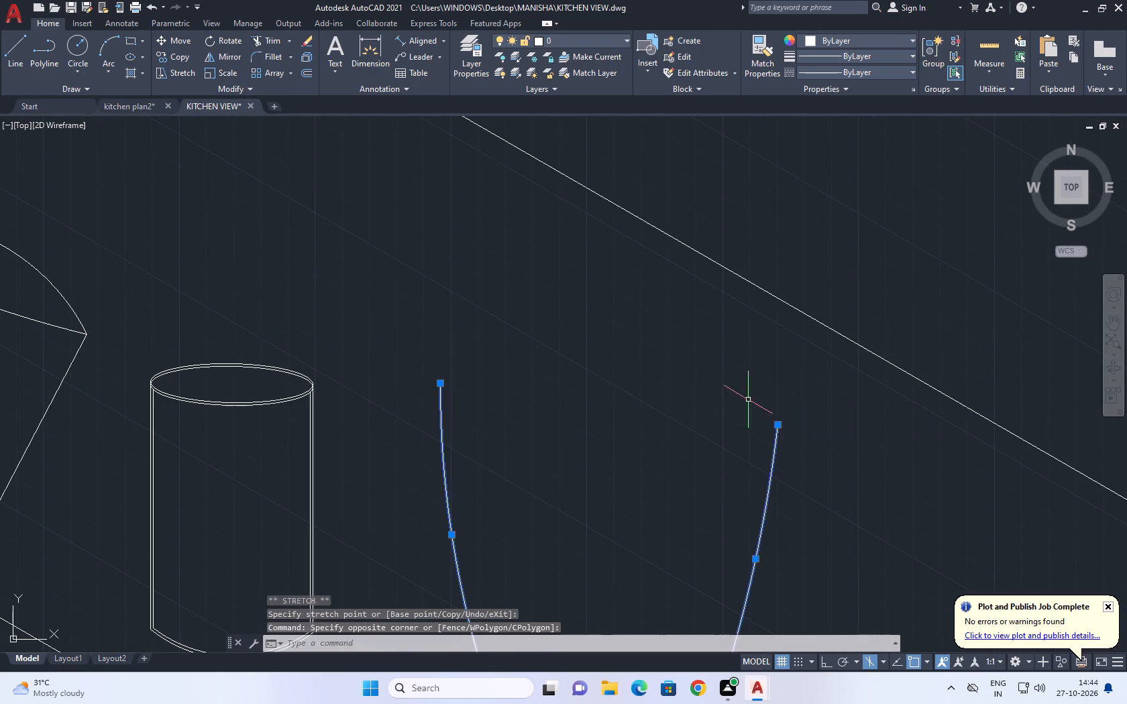
pyautogui.click(778, 422)
pyautogui.click(780, 425)
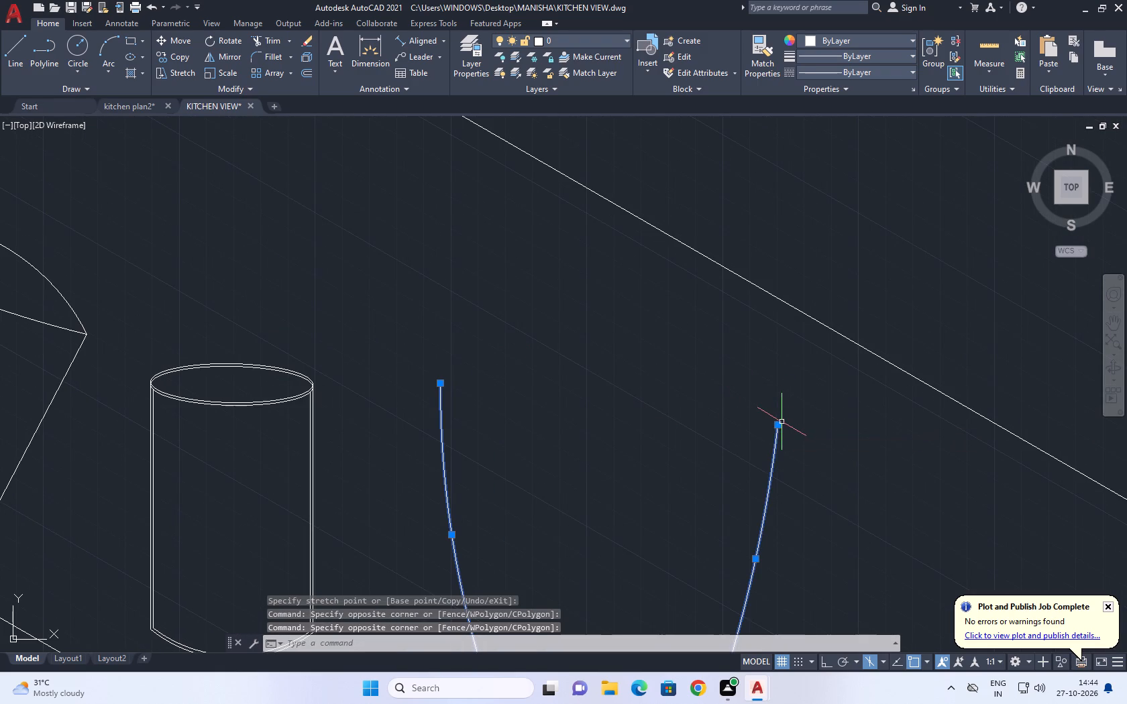
pyautogui.click(777, 426)
pyautogui.click(779, 406)
pyautogui.press('Escape')
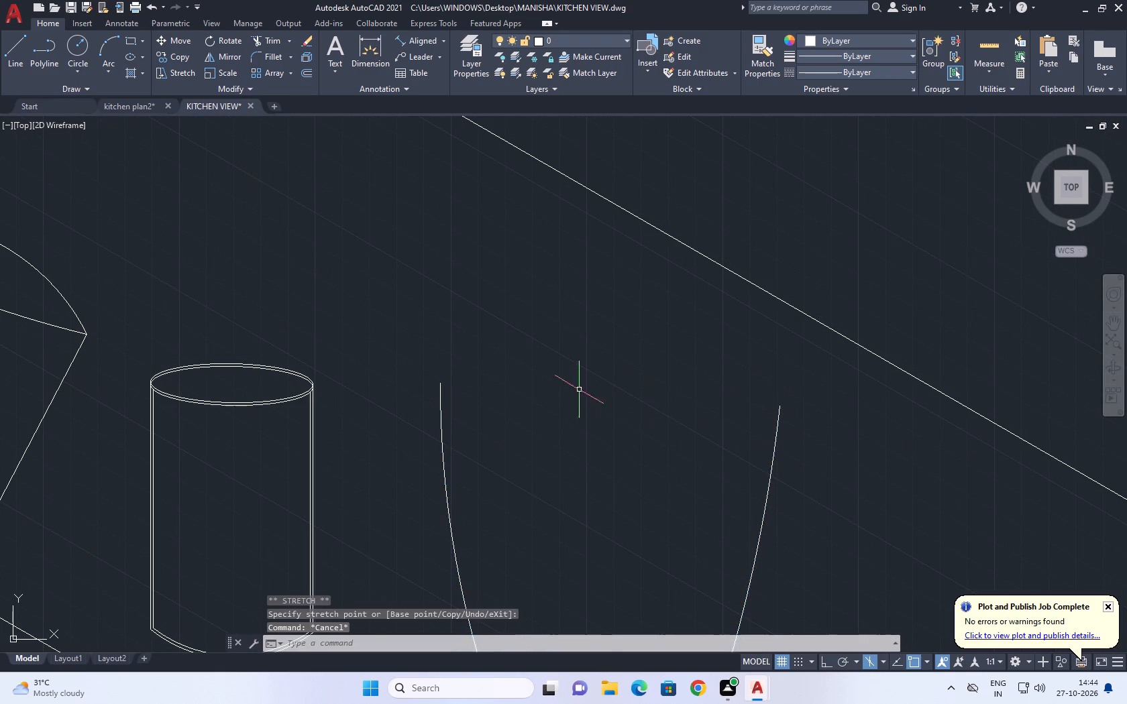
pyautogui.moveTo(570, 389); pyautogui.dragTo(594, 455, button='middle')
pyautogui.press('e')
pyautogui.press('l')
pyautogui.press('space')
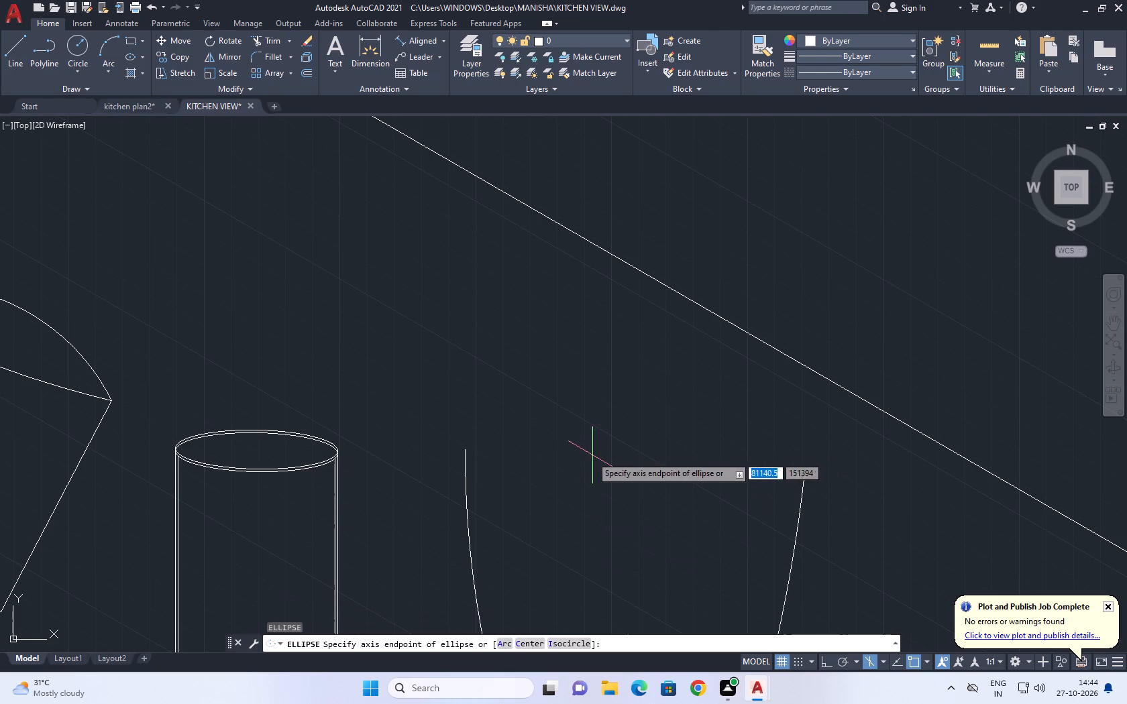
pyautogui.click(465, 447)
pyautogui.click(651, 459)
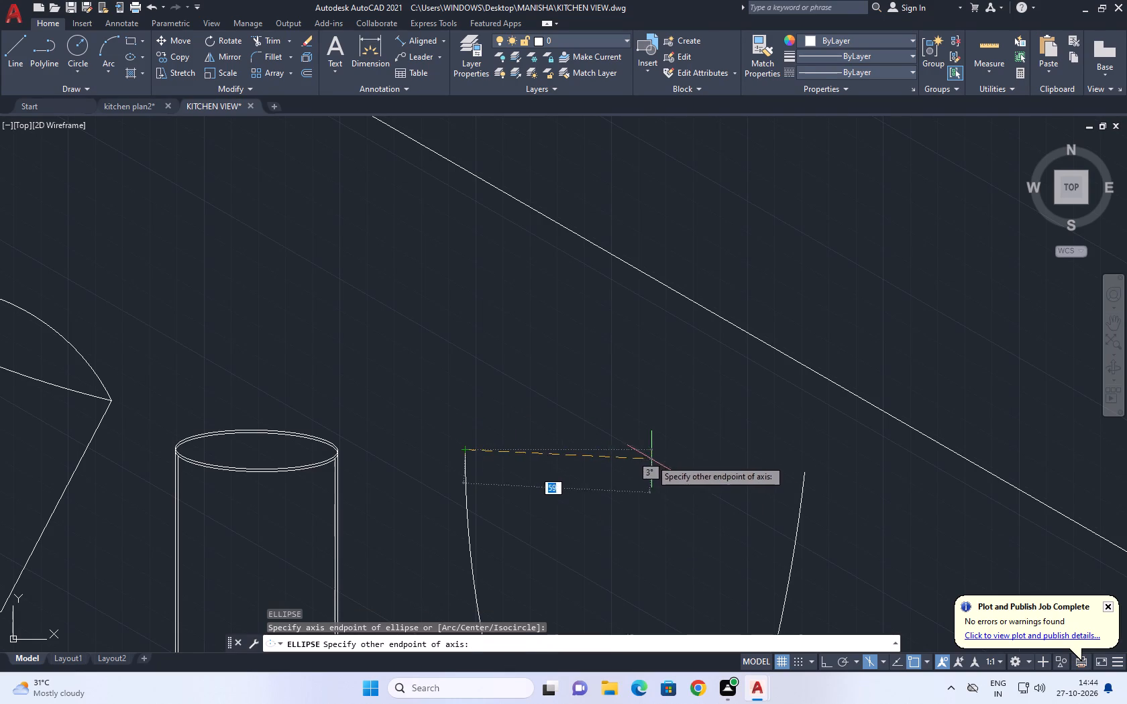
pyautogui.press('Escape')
# Draw a flat ellipse as the vessel's rim, its long axis spanning the top endpoints of the two side arcs.
pyautogui.press('space')
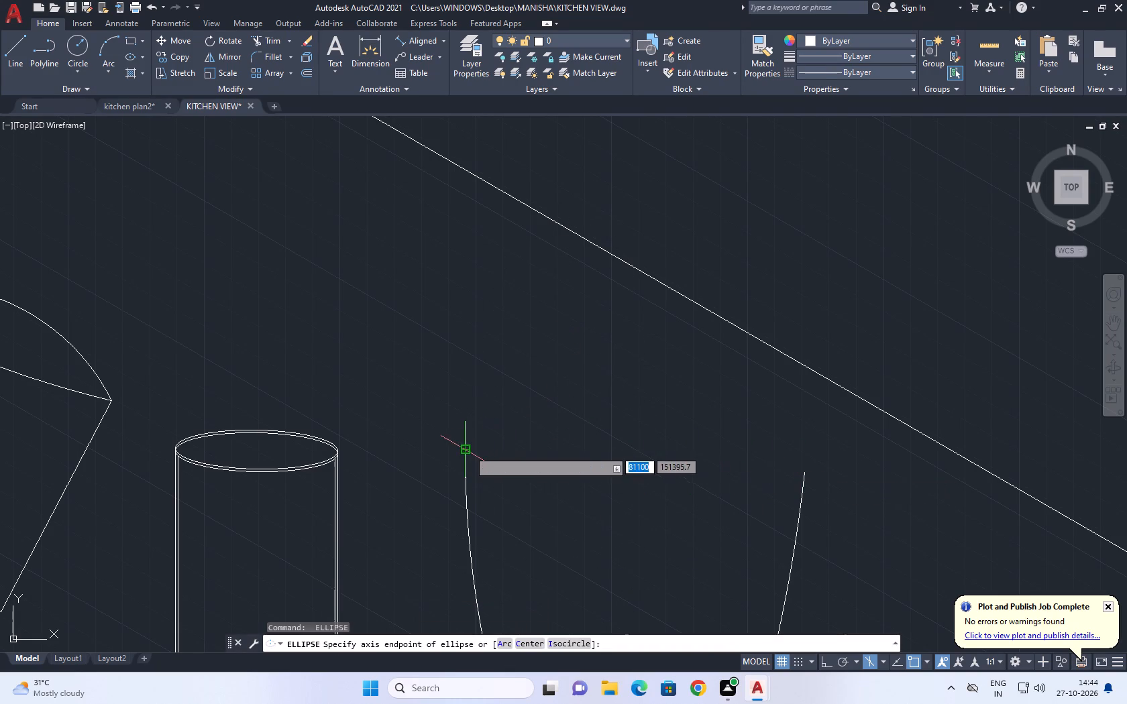
pyautogui.click(468, 451)
pyautogui.click(804, 476)
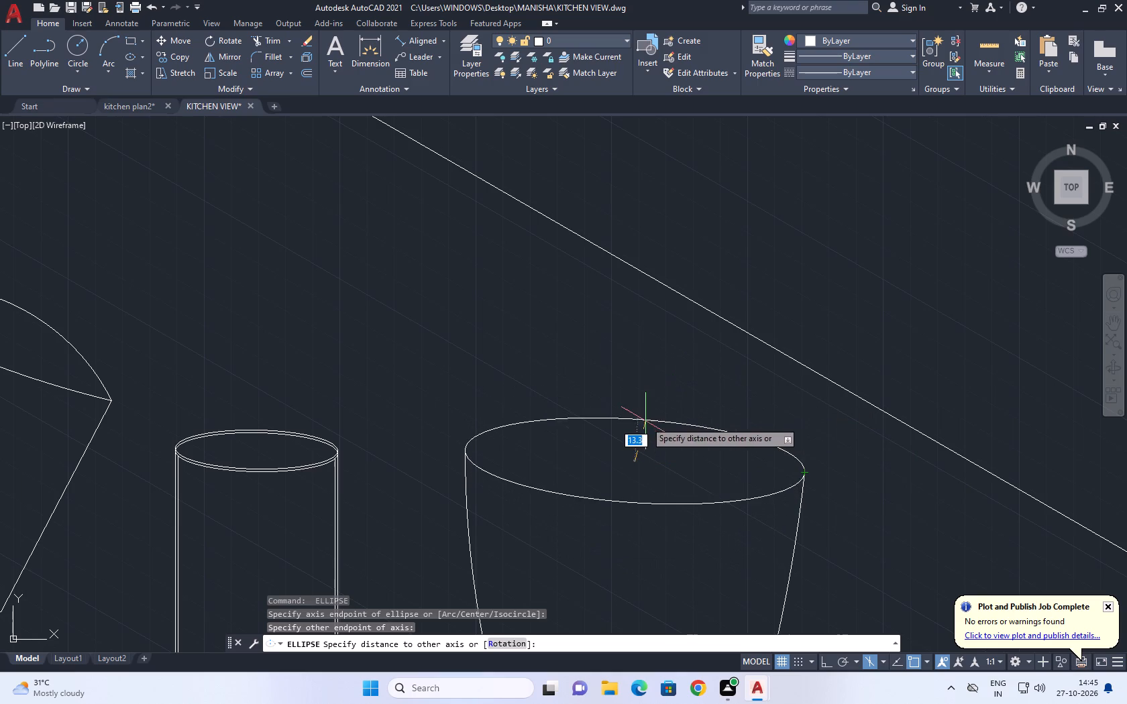
pyautogui.moveTo(645, 425); pyautogui.dragTo(647, 432)
# Draw a spline handle from the rim's right end, bulging outward and returning to the lower part of the right side arc.
pyautogui.scroll(-2, 672, 457)
pyautogui.moveTo(741, 504); pyautogui.dragTo(688, 430, button='middle')
pyautogui.moveTo(584, 449); pyautogui.dragTo(528, 449, button='middle')
pyautogui.press('s')
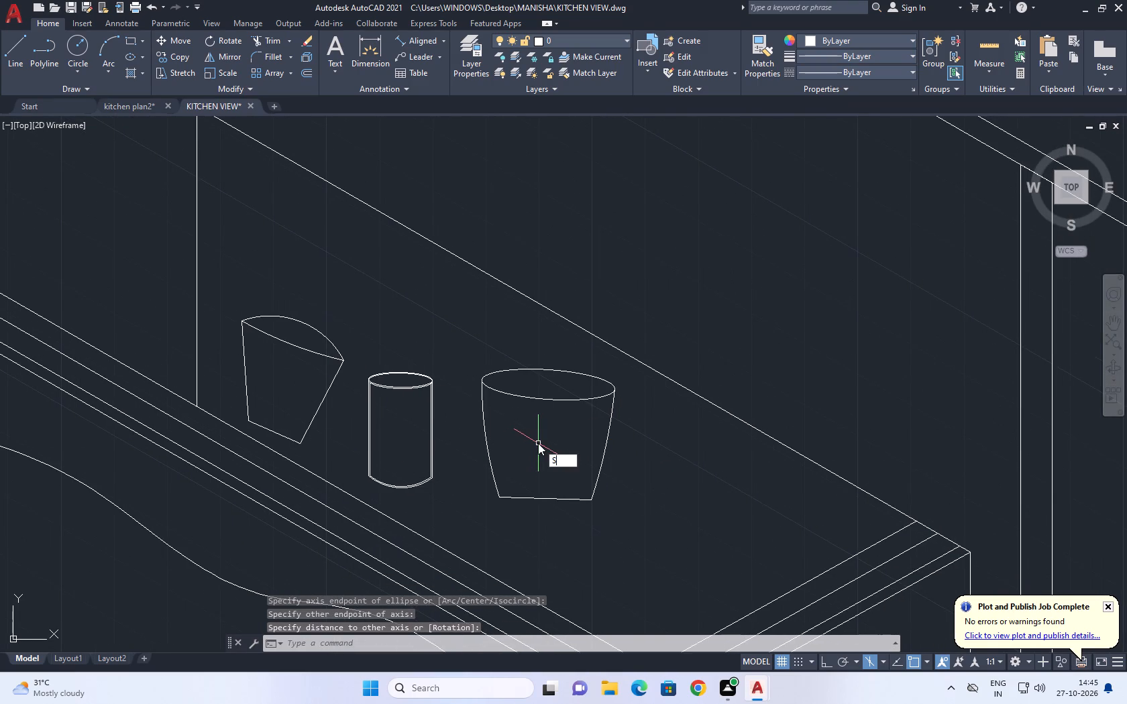
pyautogui.write('PL')
pyautogui.press('space')
pyautogui.scroll(2, 615, 396)
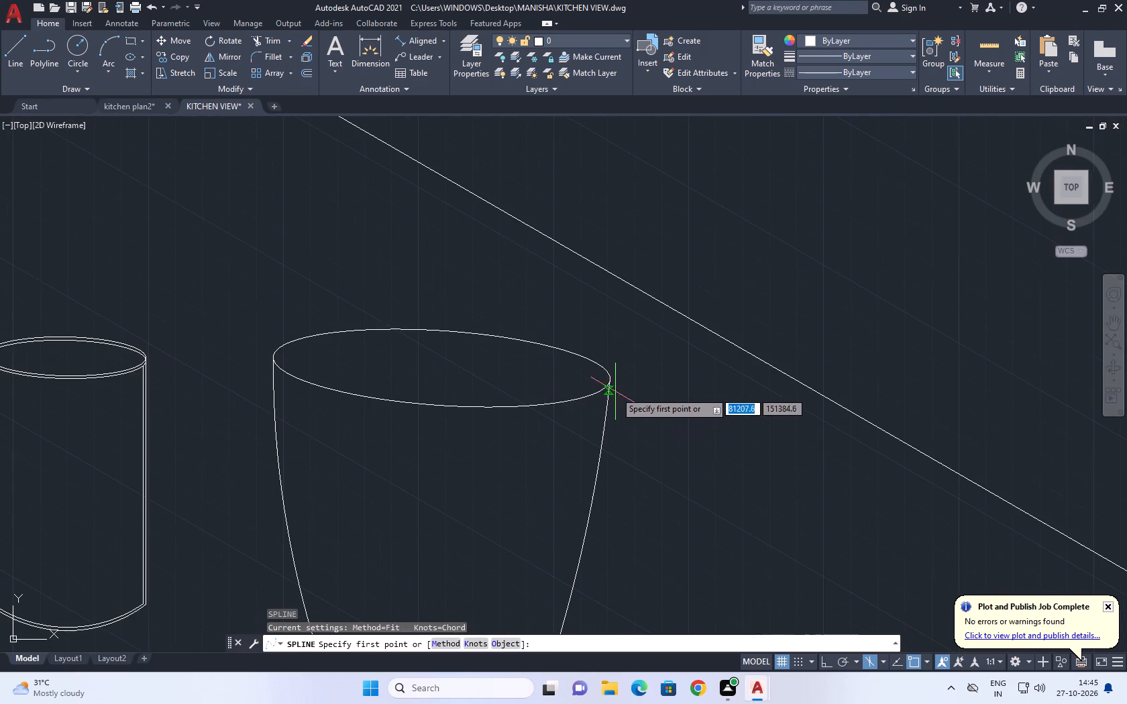
pyautogui.click(612, 385)
pyautogui.click(733, 367)
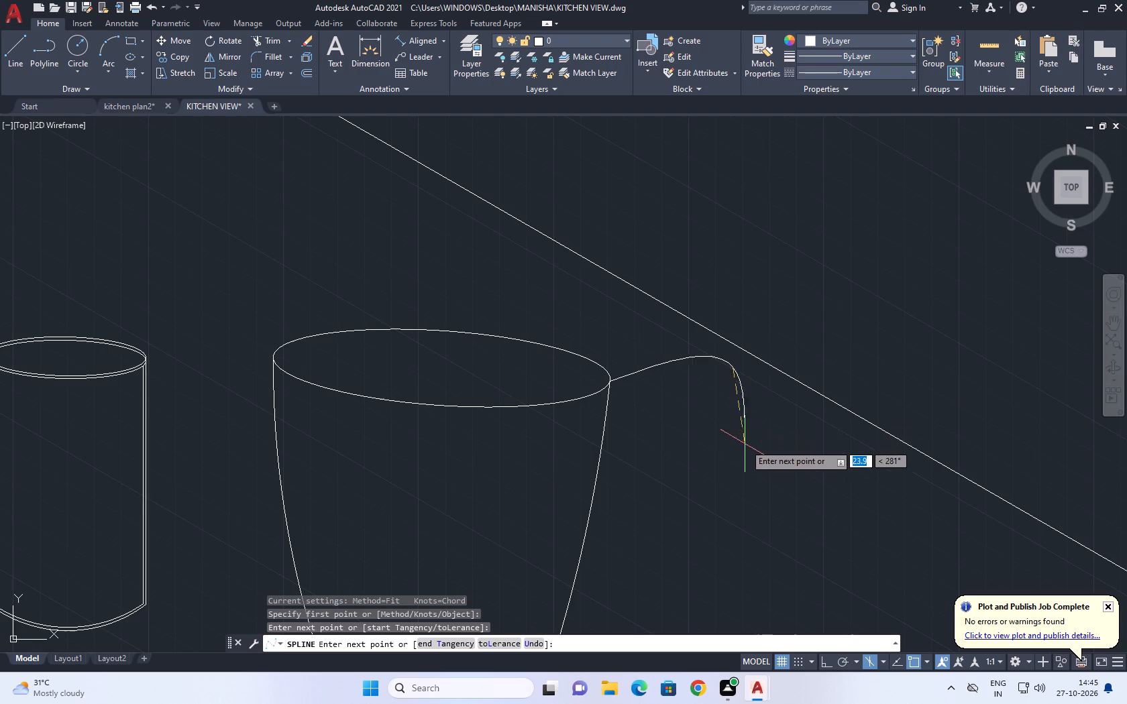
pyautogui.moveTo(738, 470); pyautogui.dragTo(730, 284, button='middle')
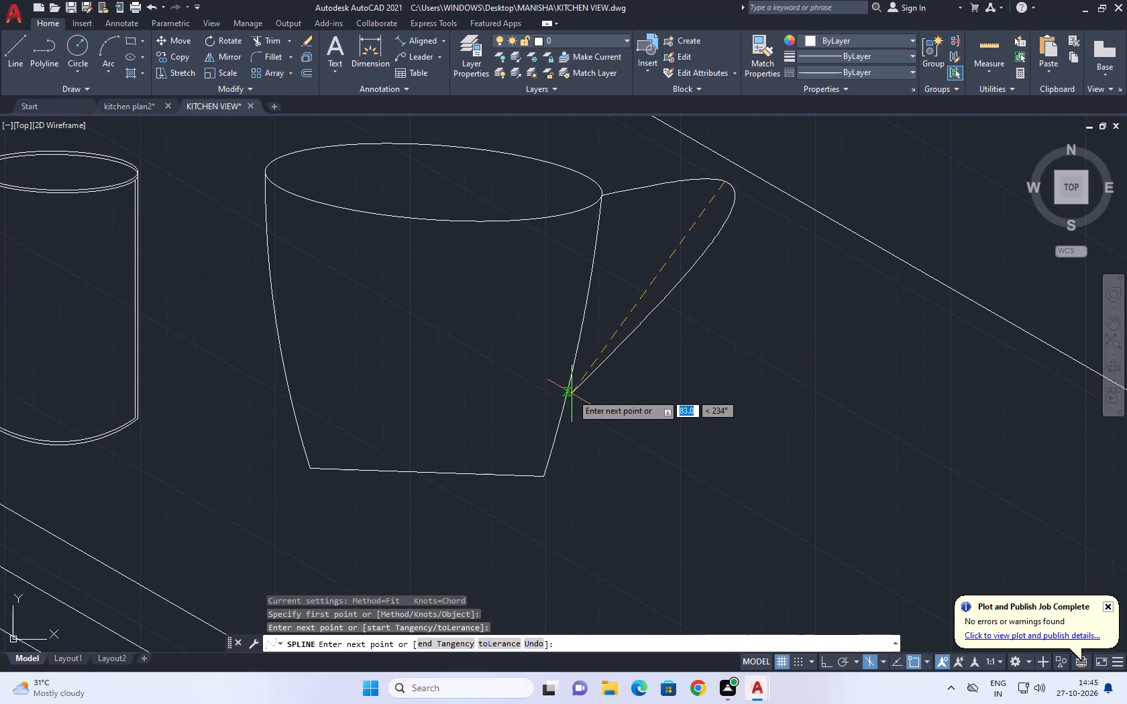
pyautogui.click(563, 402)
pyautogui.press('space')
# Stretch the handle spline's outer fit point inward and slightly down to make the handle smaller.
pyautogui.moveTo(658, 335); pyautogui.dragTo(660, 324)
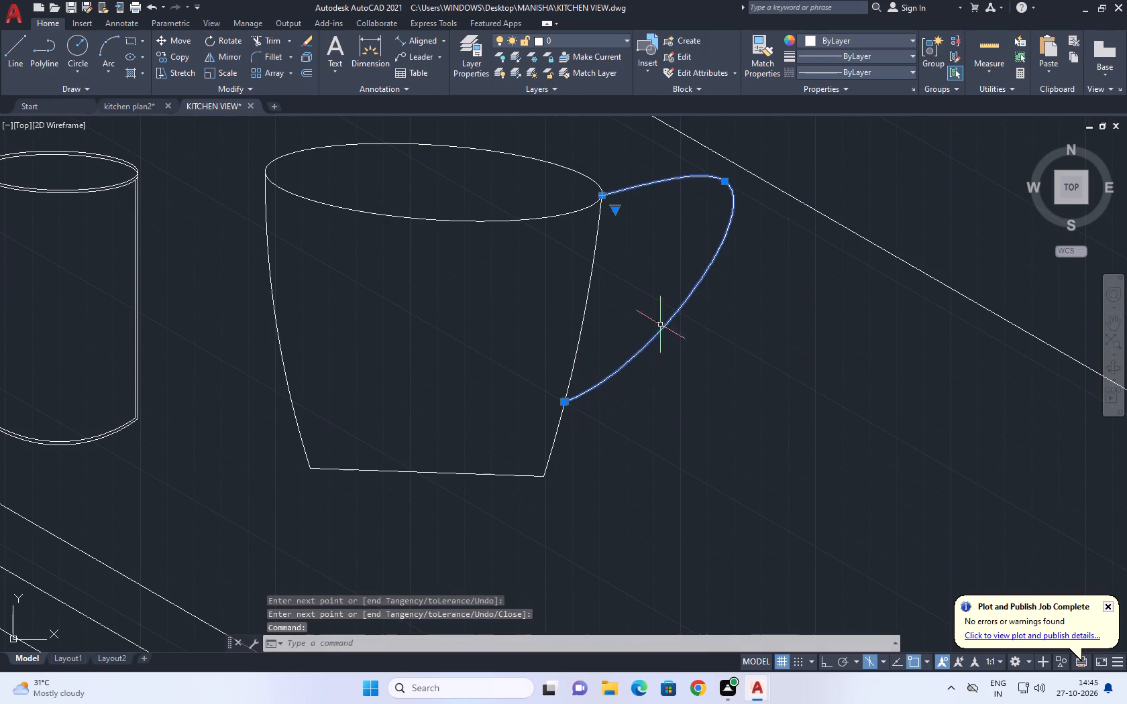
pyautogui.moveTo(660, 324); pyautogui.dragTo(650, 309)
pyautogui.click(645, 285)
pyautogui.click(682, 223)
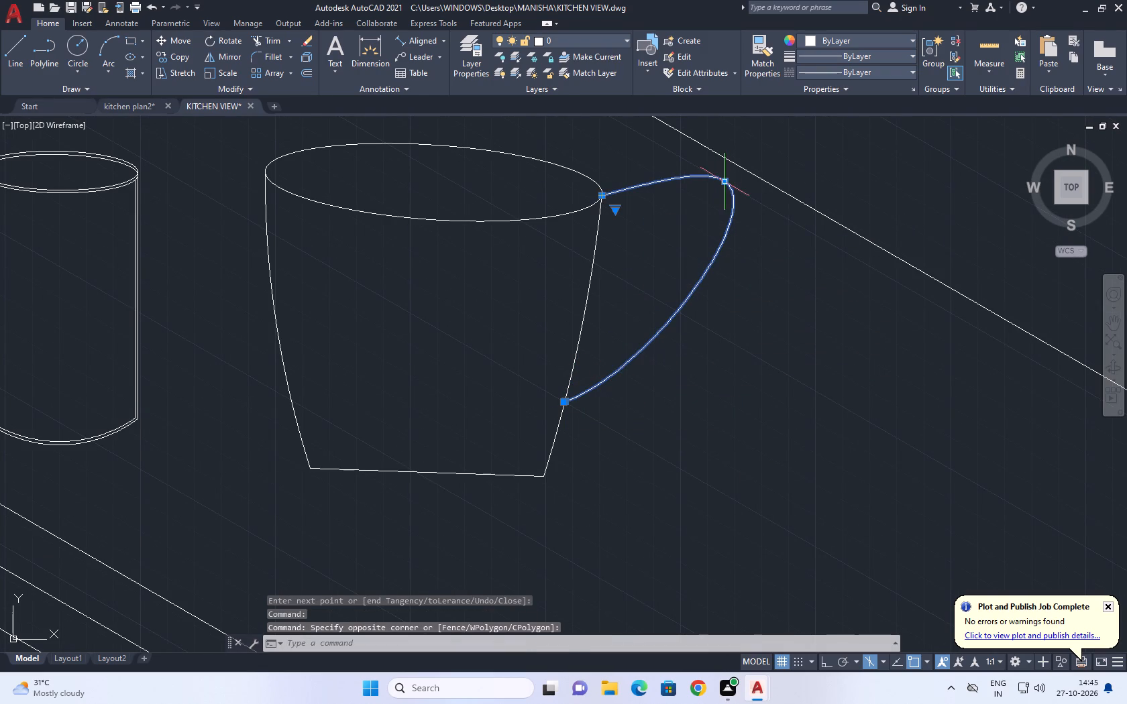
pyautogui.click(726, 182)
pyautogui.click(706, 215)
pyautogui.scroll(6, 561, 398)
pyautogui.press('Escape')
# Stretch the handle spline's lower end back onto the vessel's right side arc.
pyautogui.click(642, 408)
pyautogui.click(627, 320)
pyautogui.scroll(3, 562, 406)
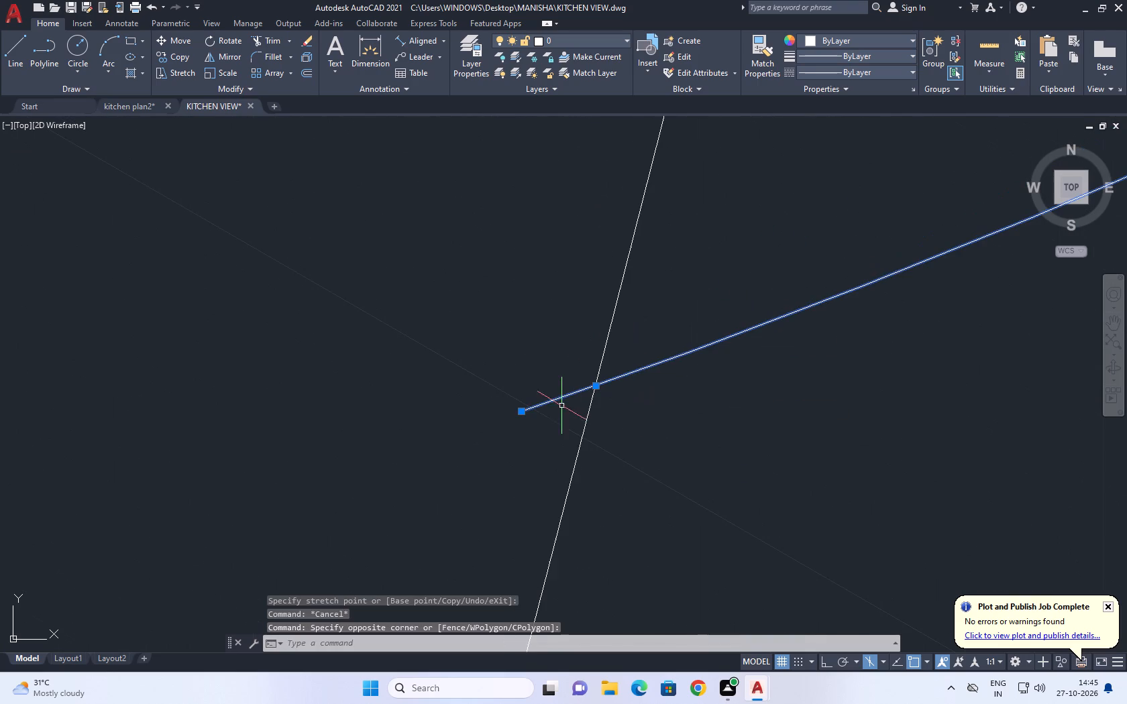
pyautogui.click(523, 414)
pyautogui.click(594, 388)
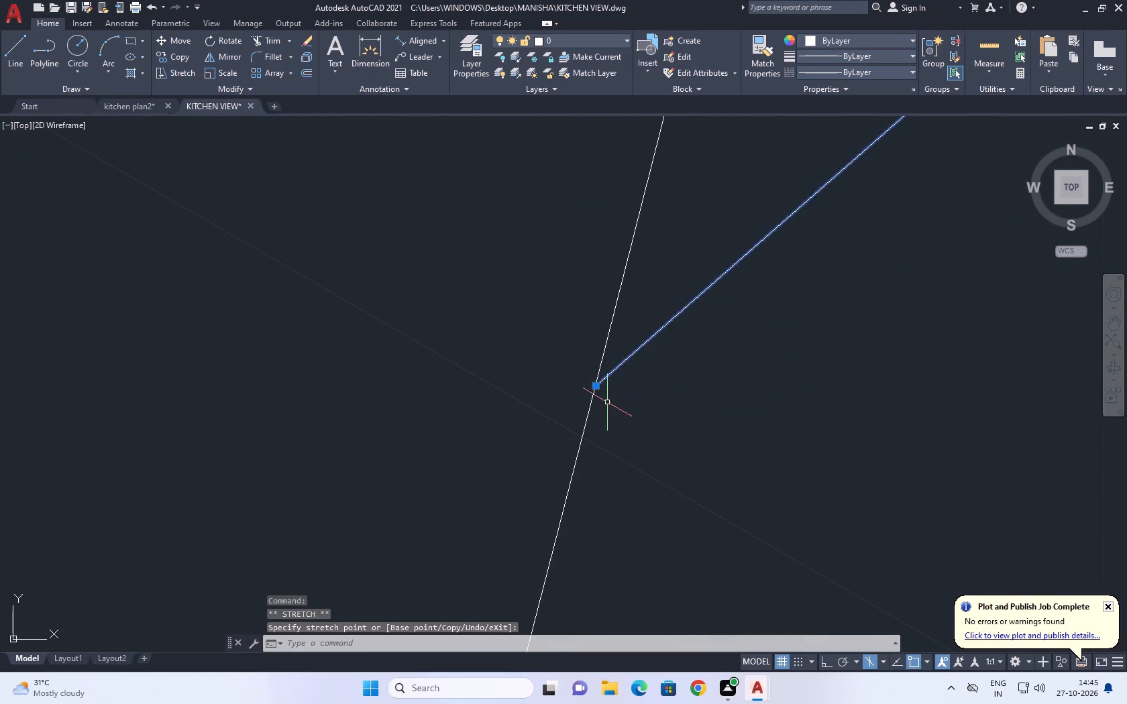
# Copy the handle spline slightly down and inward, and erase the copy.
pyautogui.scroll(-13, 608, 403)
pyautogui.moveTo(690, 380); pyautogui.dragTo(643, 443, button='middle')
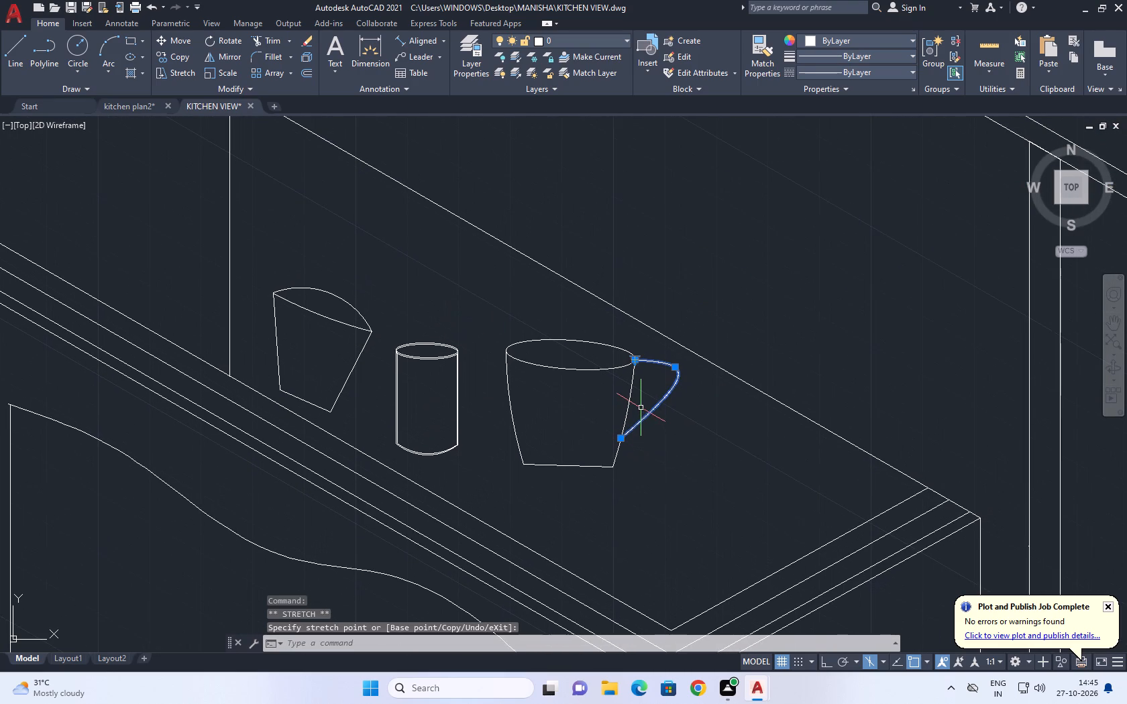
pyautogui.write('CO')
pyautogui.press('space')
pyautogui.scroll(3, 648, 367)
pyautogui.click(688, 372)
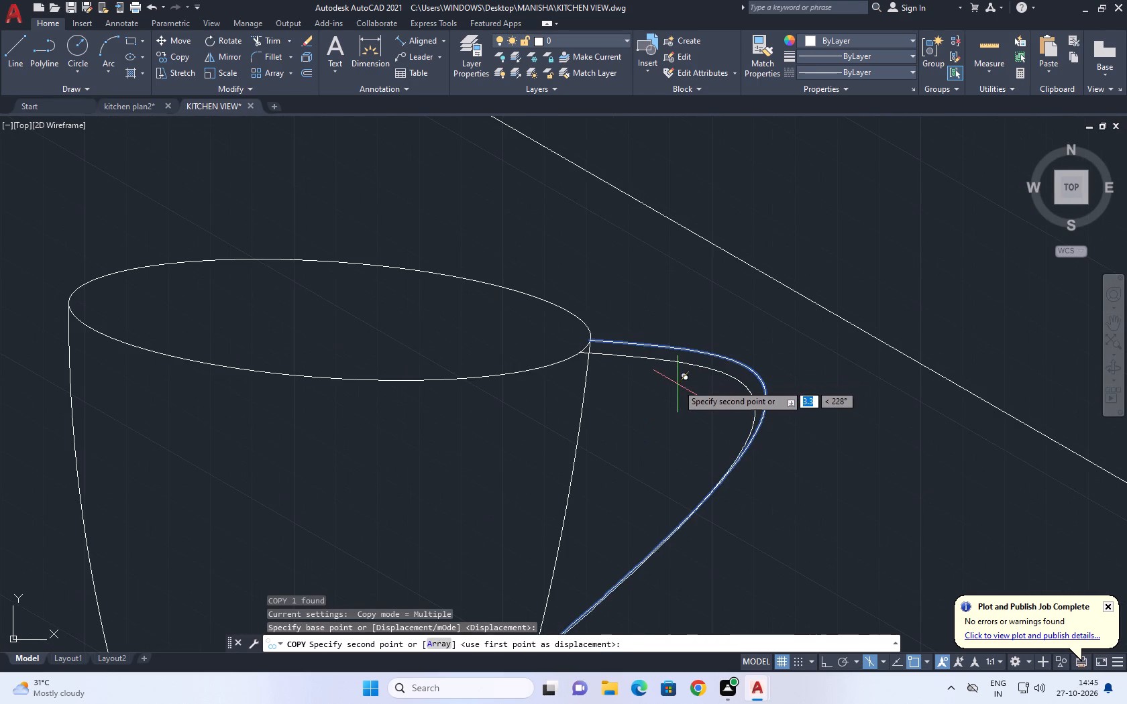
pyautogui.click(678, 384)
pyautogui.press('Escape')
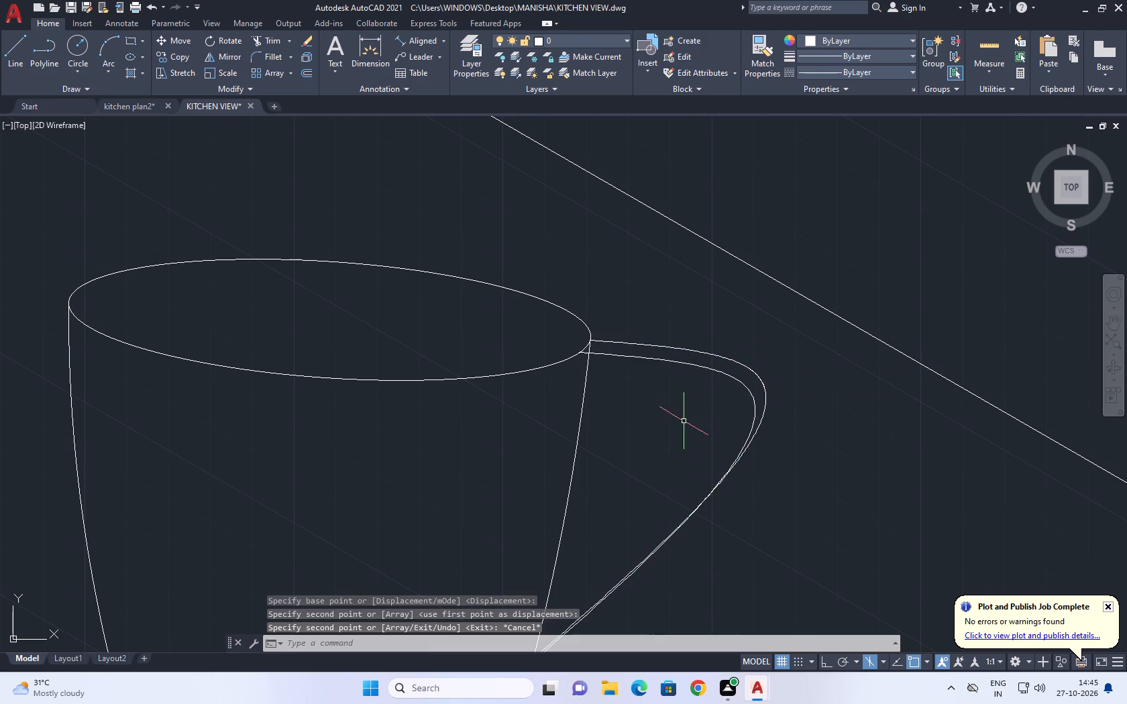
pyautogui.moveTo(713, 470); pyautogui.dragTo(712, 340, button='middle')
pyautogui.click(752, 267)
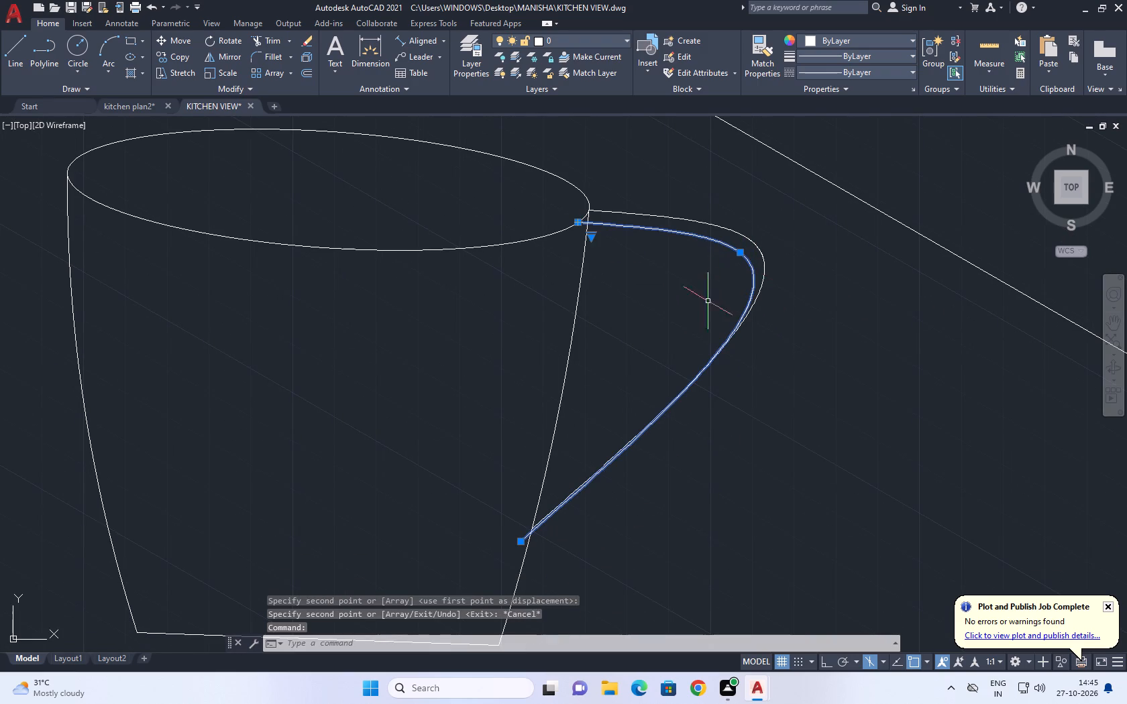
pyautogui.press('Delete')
# Offset the handle spline inward by a distance of 1 to give the handle a double line.
pyautogui.moveTo(731, 378); pyautogui.dragTo(712, 367)
pyautogui.click(672, 335)
pyautogui.press('c')
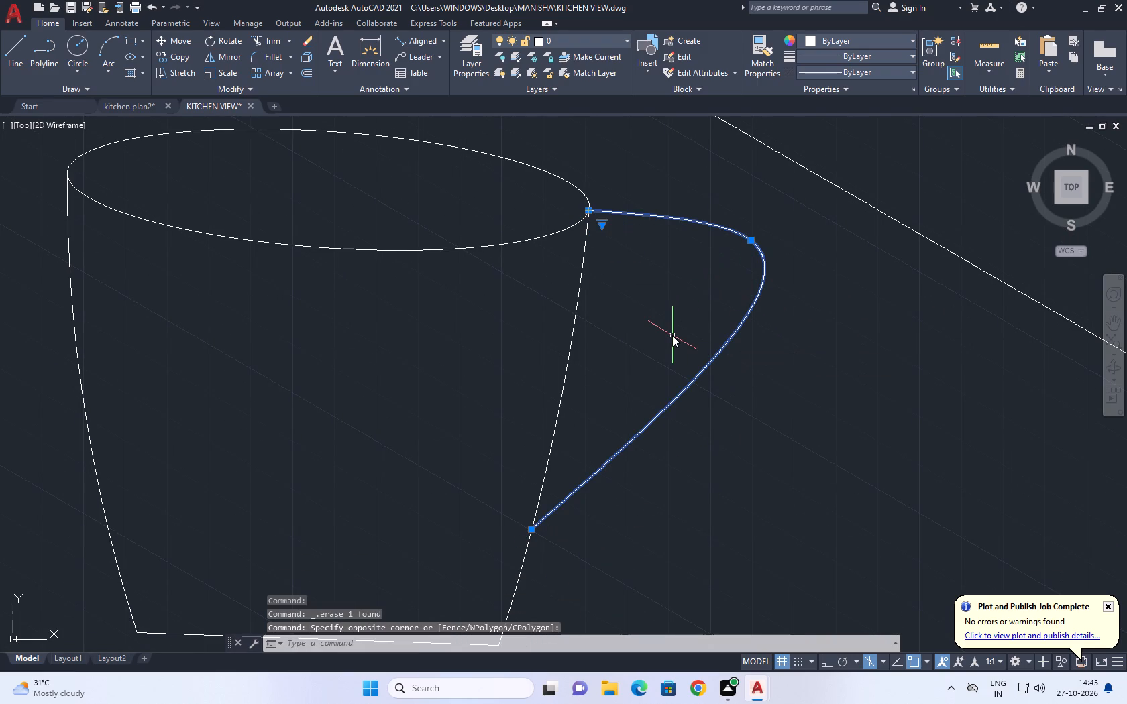
pyautogui.press('BackSpace')
pyautogui.write('O 1')
pyautogui.press('space')
pyautogui.click(629, 365)
pyautogui.press('Escape')
# Trim the lower end of the inner handle curve where it crosses the vessel's right side arc.
pyautogui.moveTo(629, 302); pyautogui.dragTo(701, 249, button='middle')
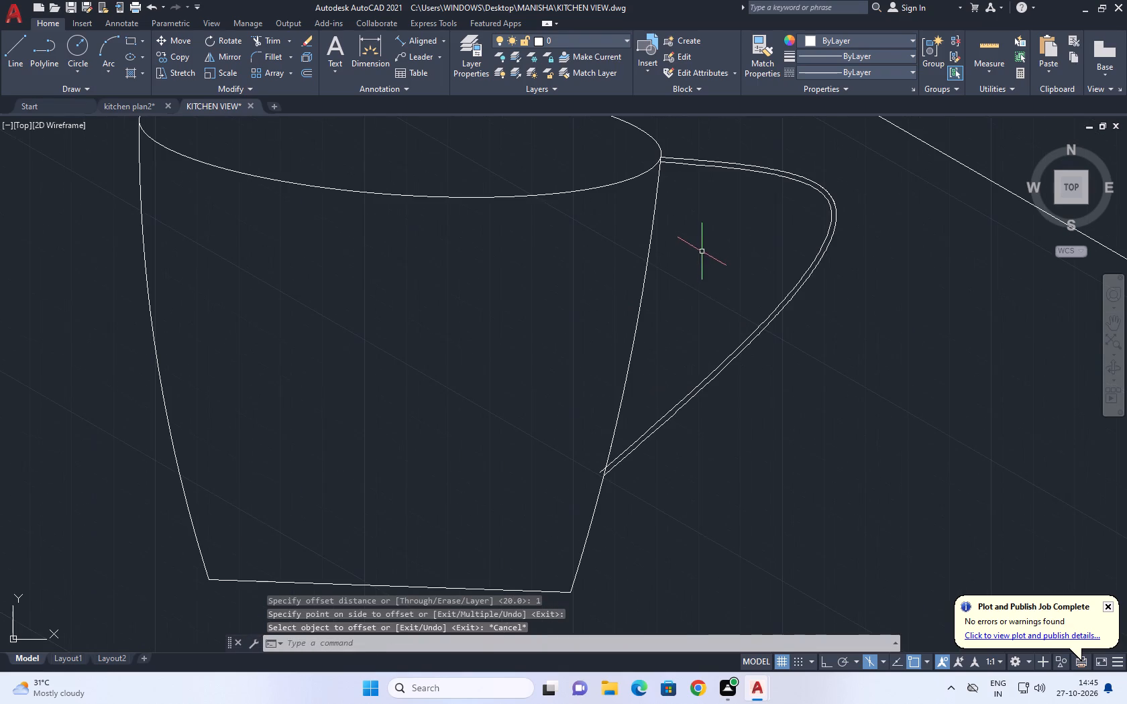
pyautogui.press('t')
pyautogui.press('r')
pyautogui.press('space')
pyautogui.scroll(3, 612, 482)
pyautogui.click(561, 441)
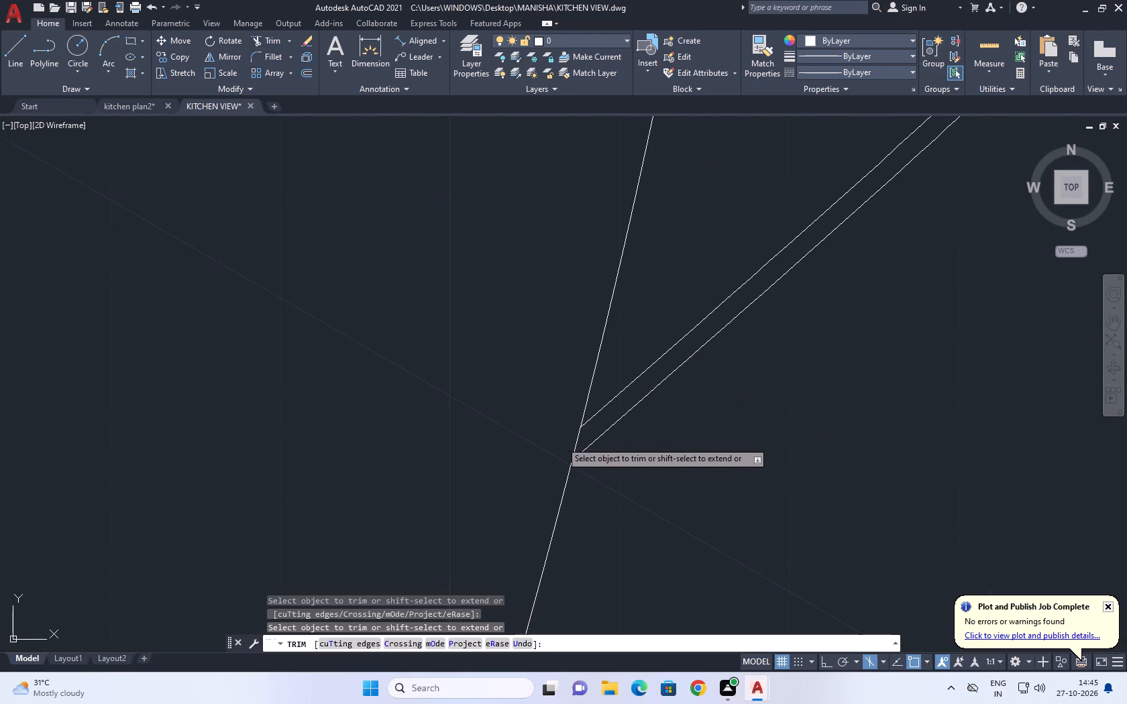
pyautogui.press('Escape')
# Trim the upper end of the inner handle curve where it crosses the vessel's right side arc.
pyautogui.scroll(-3, 600, 437)
pyautogui.moveTo(685, 335); pyautogui.dragTo(667, 416, button='middle')
pyautogui.scroll(-1, 681, 382)
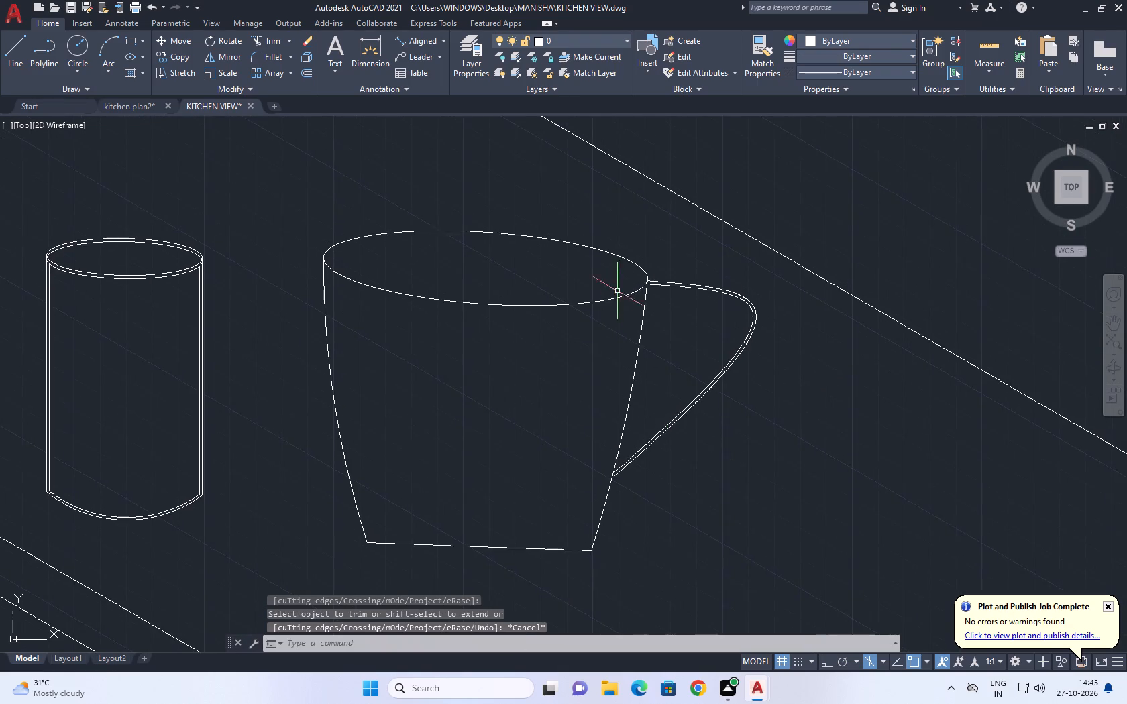
pyautogui.scroll(3, 615, 276)
pyautogui.moveTo(754, 335); pyautogui.dragTo(710, 335, button='middle')
pyautogui.scroll(8, 692, 313)
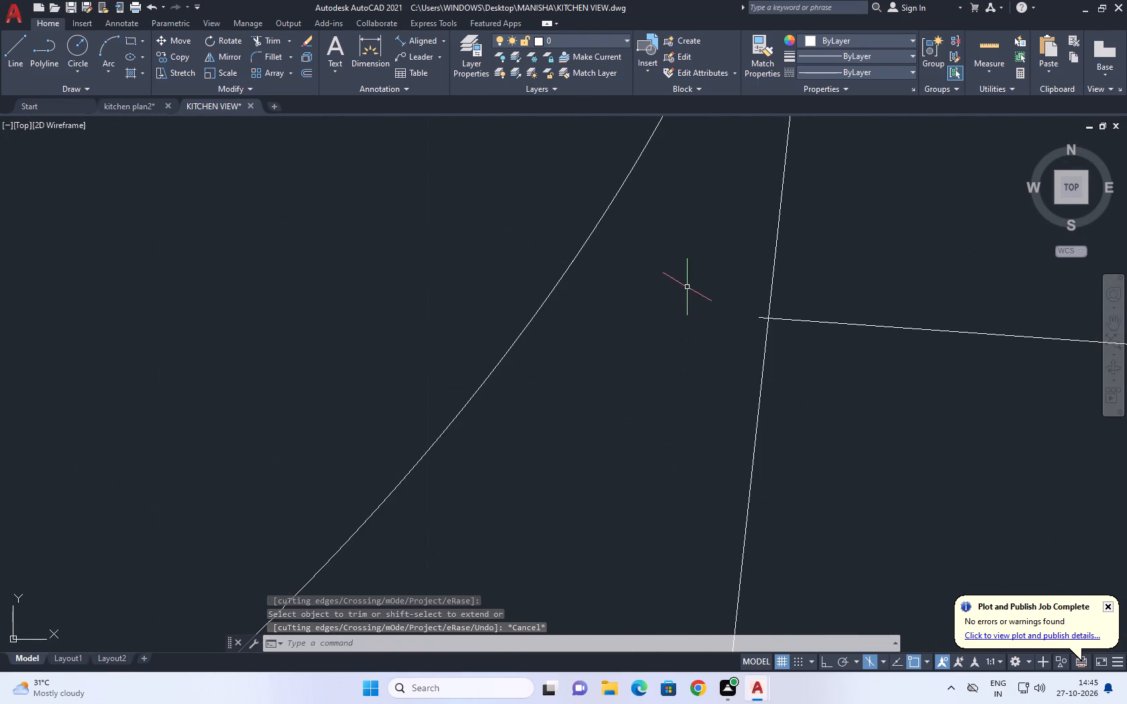
pyautogui.moveTo(722, 300); pyautogui.dragTo(656, 326, button='middle')
pyautogui.press('t')
pyautogui.press('r')
pyautogui.press('space')
pyautogui.click(694, 345)
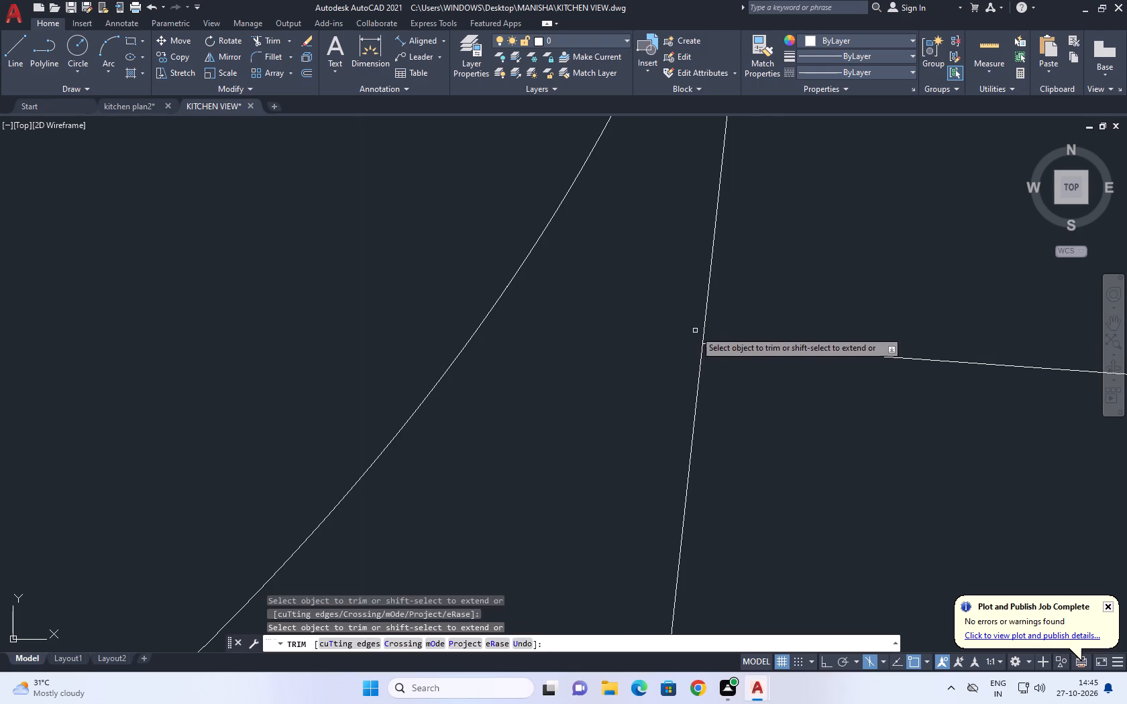
pyautogui.click(695, 331)
pyautogui.click(667, 387)
pyautogui.scroll(-6, 691, 365)
pyautogui.press('Escape')
# Move both handle curves slightly so the outer curve's upper end meets the junction of the rim and right side arc.
pyautogui.scroll(-2, 697, 301)
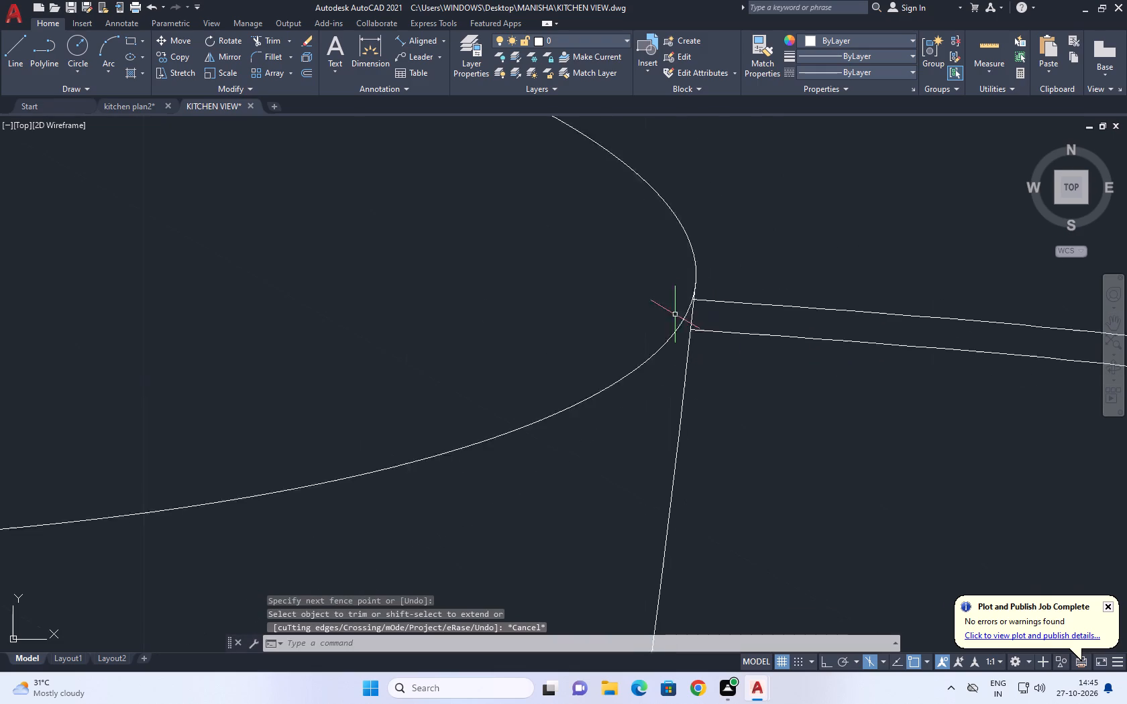
pyautogui.scroll(-2, 674, 315)
pyautogui.moveTo(754, 359); pyautogui.dragTo(645, 363, button='middle')
pyautogui.click(667, 310)
pyautogui.click(644, 341)
pyautogui.middleClick(645, 342)
pyautogui.write('M')
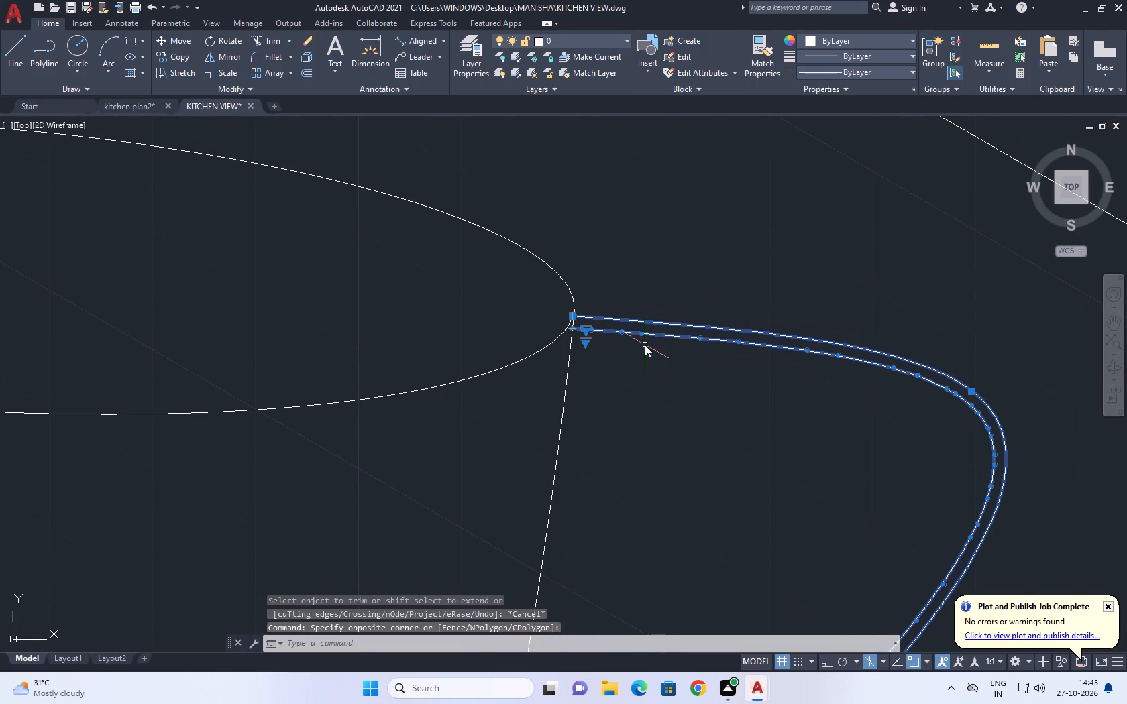
pyautogui.press('space')
pyautogui.scroll(9, 571, 316)
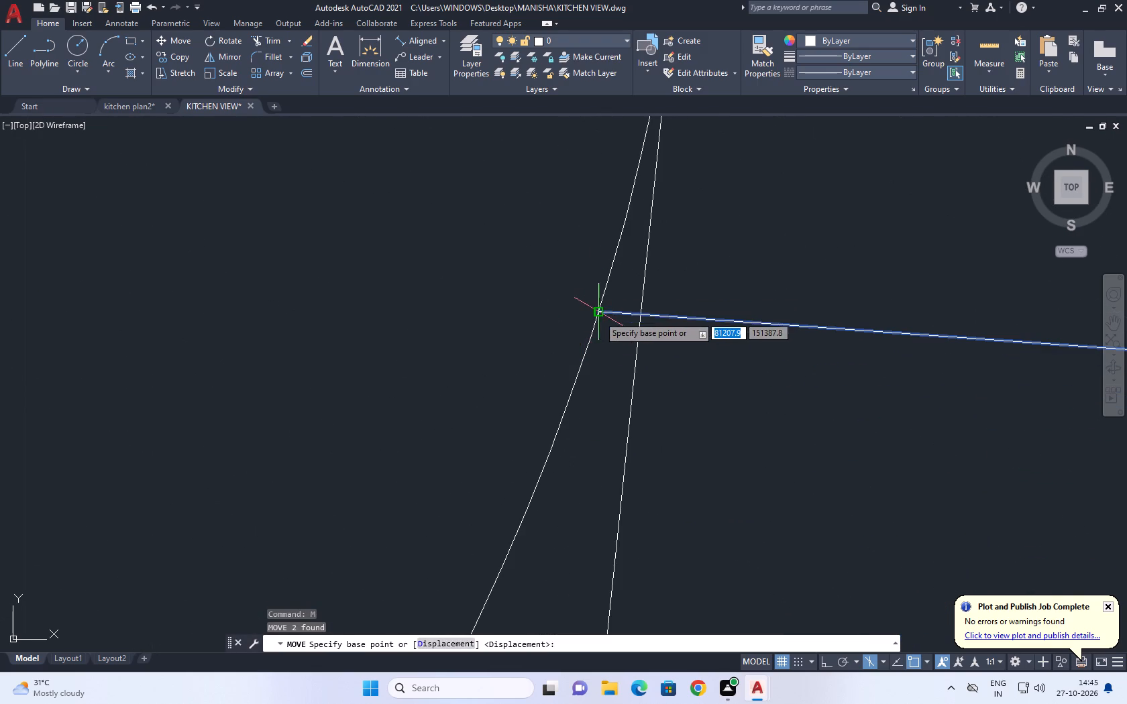
pyautogui.click(598, 316)
pyautogui.scroll(-5, 677, 183)
pyautogui.moveTo(656, 240); pyautogui.dragTo(612, 384, button='middle')
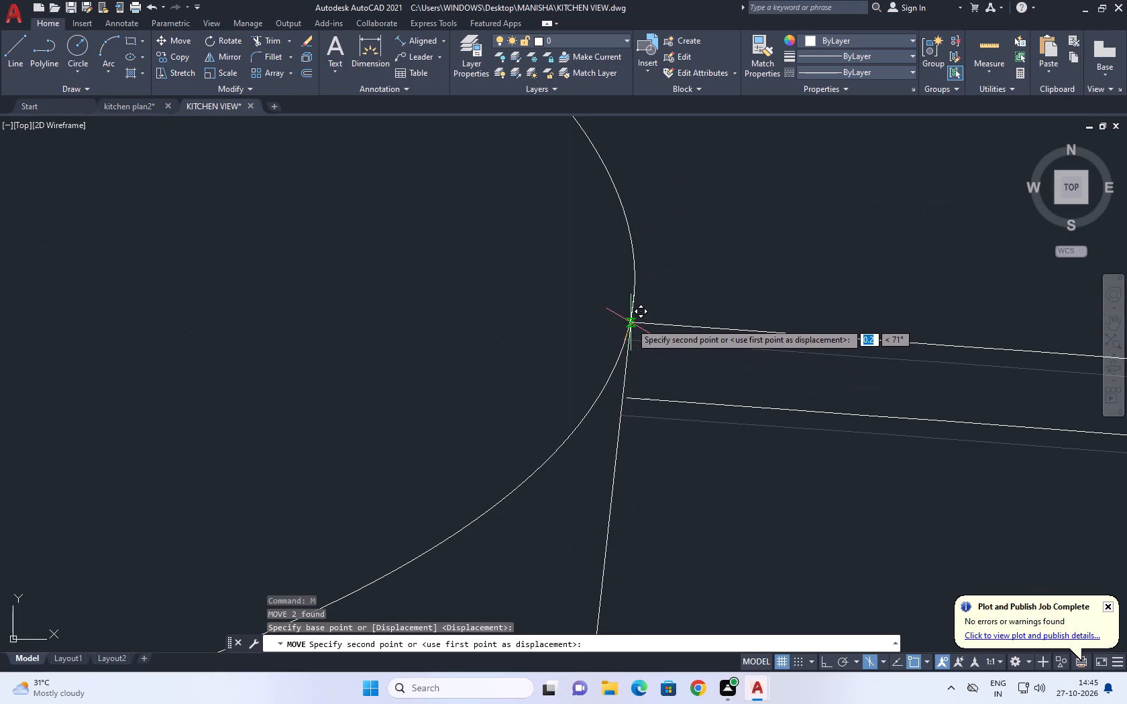
pyautogui.click(631, 320)
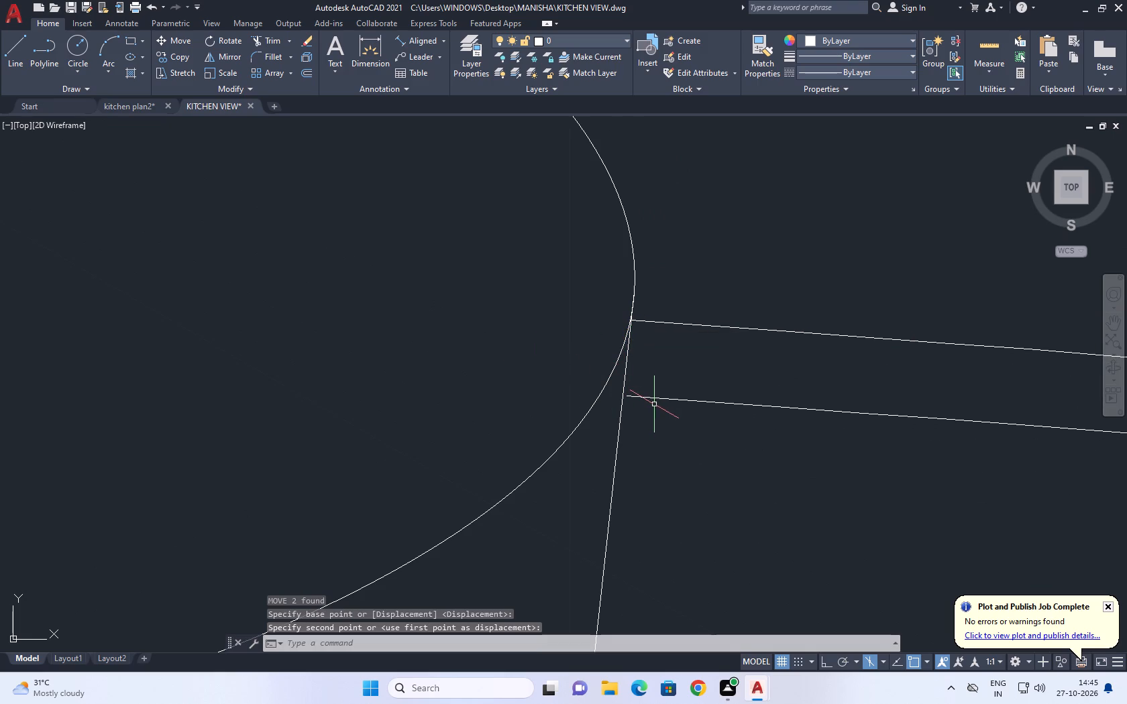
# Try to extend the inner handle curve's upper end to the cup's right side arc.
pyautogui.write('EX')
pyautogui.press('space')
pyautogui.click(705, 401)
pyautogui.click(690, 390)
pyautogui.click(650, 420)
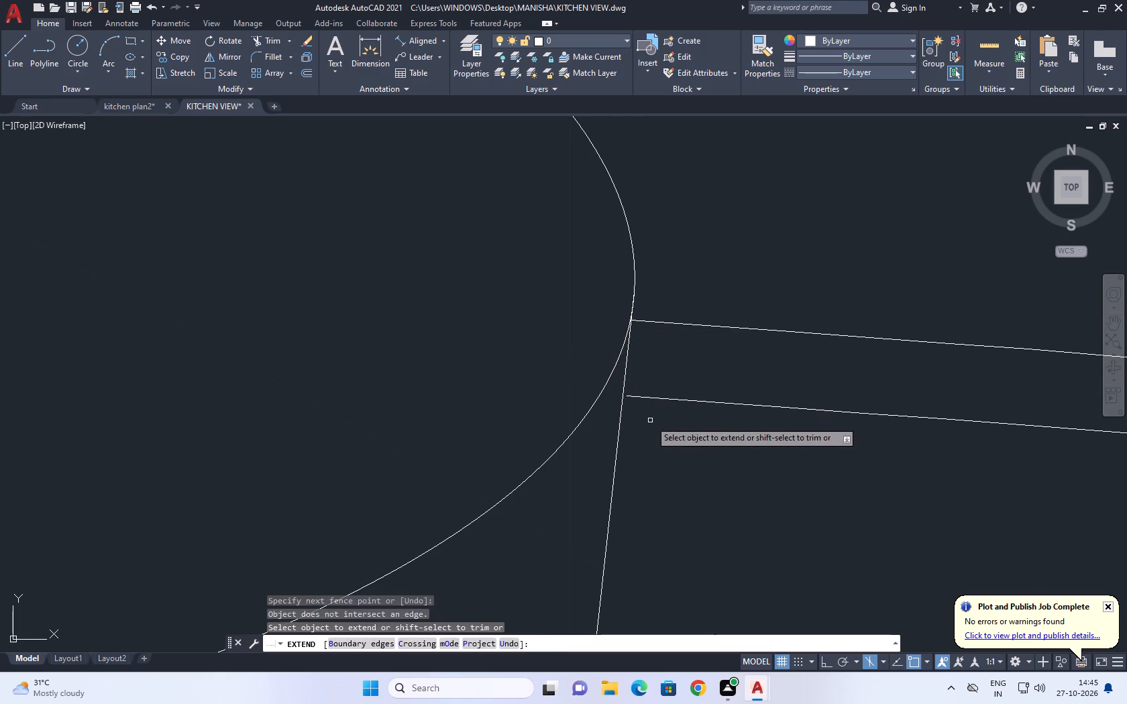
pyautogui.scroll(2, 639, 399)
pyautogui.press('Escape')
# Stretch the inner handle curve's upper end so it meets the cup's right side arc.
pyautogui.click(631, 397)
pyautogui.click(606, 391)
pyautogui.click(606, 395)
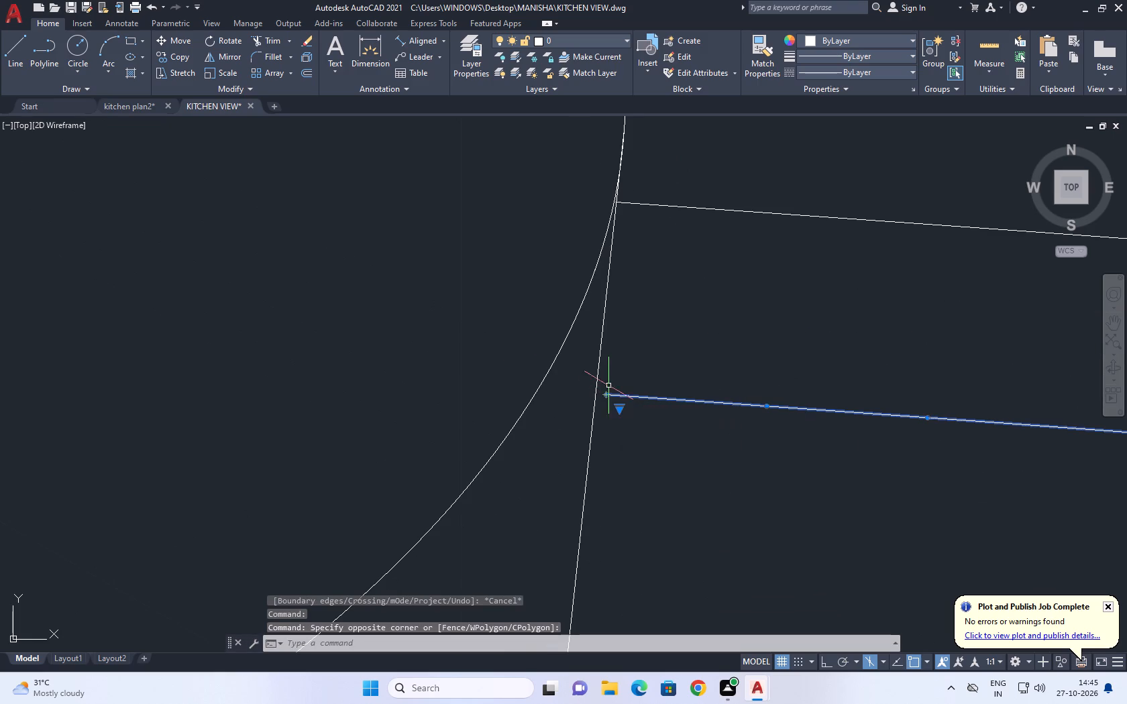
pyautogui.click(605, 396)
pyautogui.click(596, 396)
pyautogui.press('Escape')
# Inspect the cup handle's joints and the whole isometric kitchen view for remaining gaps or missing lines.
pyautogui.scroll(-7, 603, 344)
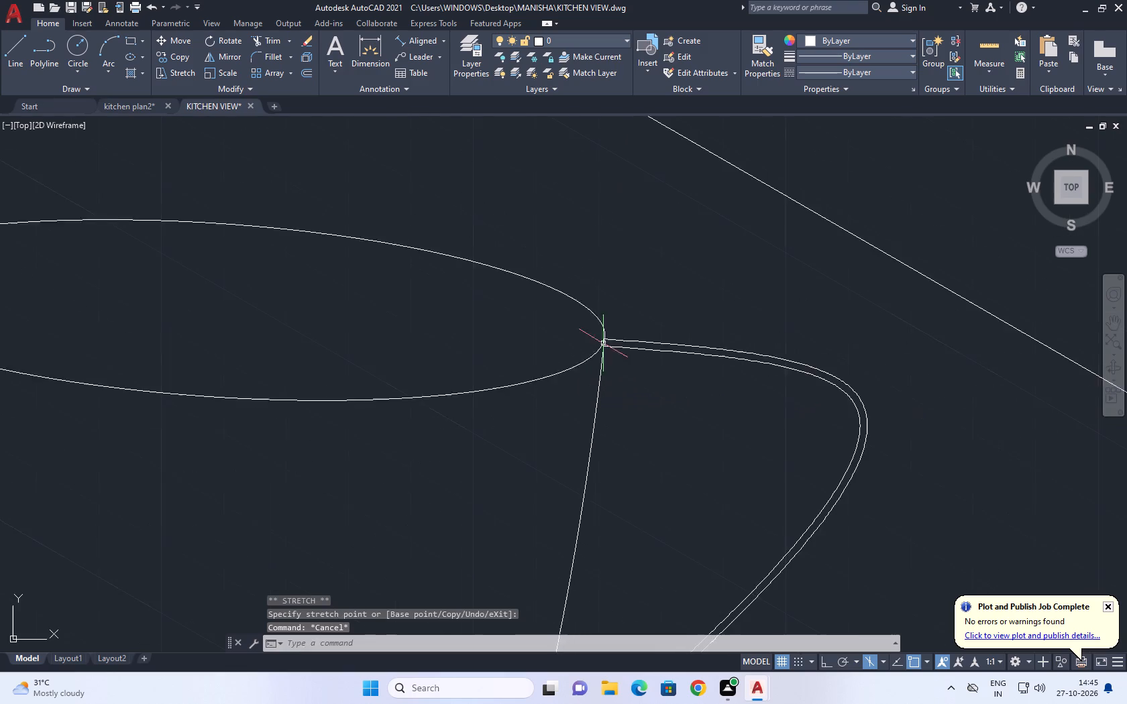
pyautogui.scroll(-2, 607, 339)
pyautogui.scroll(5, 562, 531)
pyautogui.scroll(-3, 618, 504)
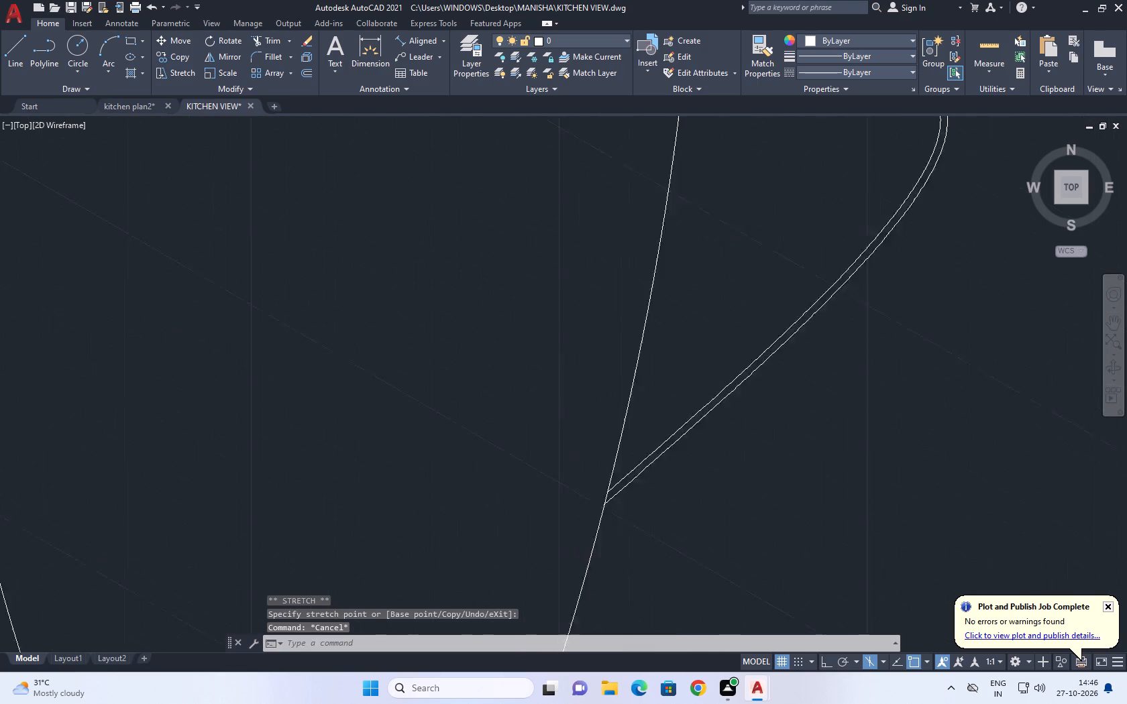
pyautogui.scroll(-9, 618, 504)
pyautogui.moveTo(677, 492); pyautogui.dragTo(672, 411, button='middle')
pyautogui.scroll(3, 613, 408)
pyautogui.scroll(1, 604, 484)
pyautogui.moveTo(604, 484); pyautogui.dragTo(603, 458, button='middle')
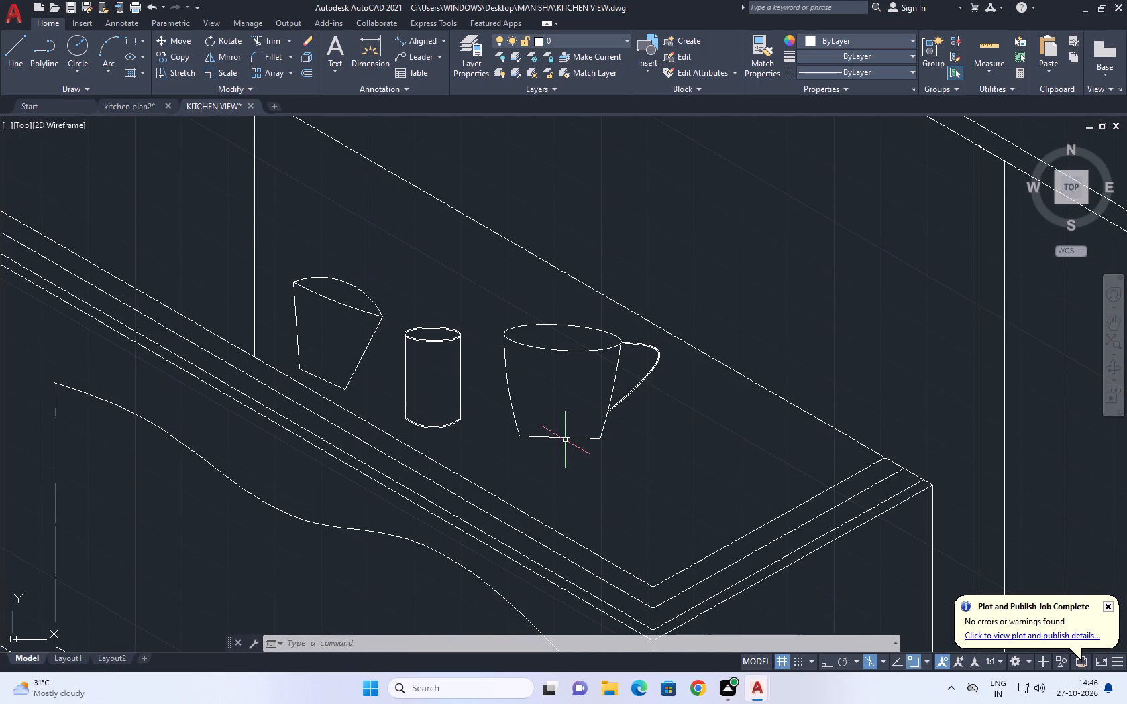
pyautogui.moveTo(724, 458); pyautogui.dragTo(650, 385, button='middle')
pyautogui.scroll(1, 652, 390)
pyautogui.scroll(-4, 652, 394)
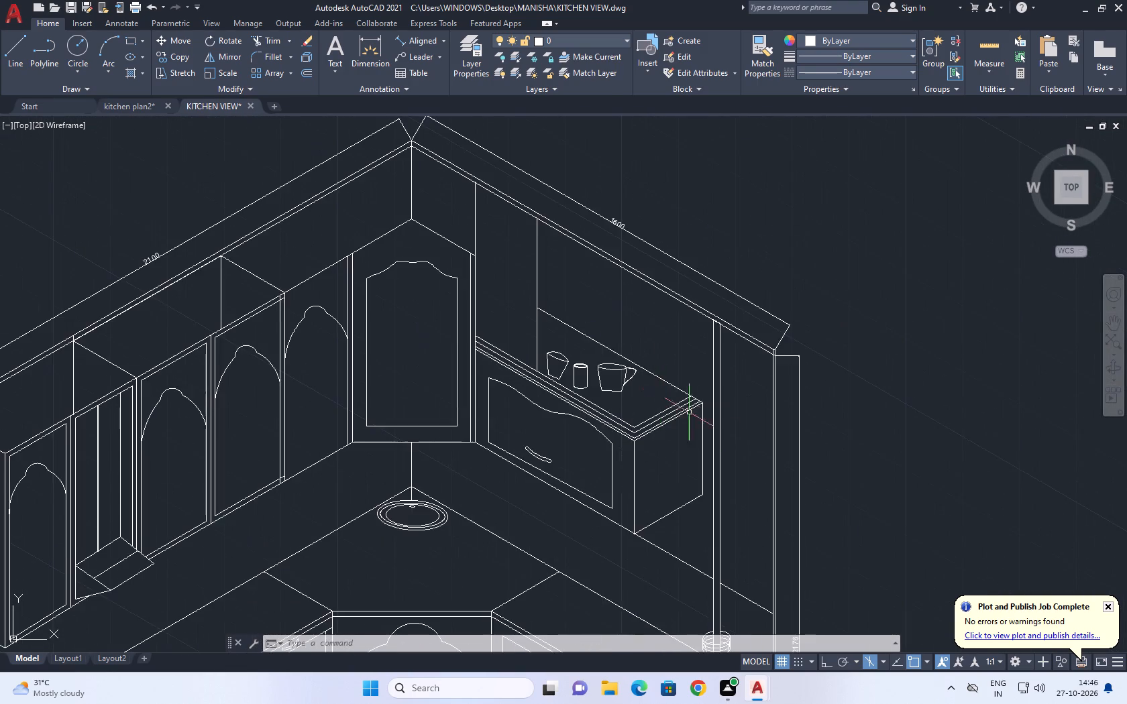
pyautogui.moveTo(731, 430); pyautogui.dragTo(615, 200, button='middle')
pyautogui.scroll(-3, 637, 345)
pyautogui.scroll(1, 643, 353)
pyautogui.moveTo(674, 343); pyautogui.dragTo(672, 362, button='middle')
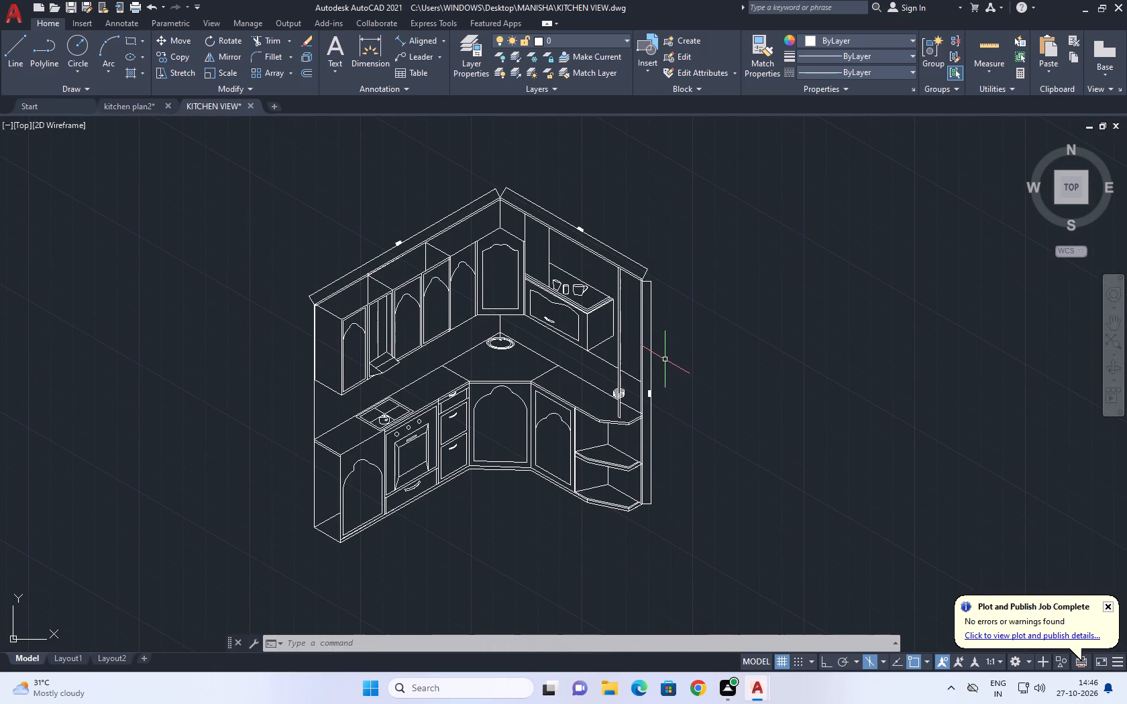
pyautogui.scroll(-1, 602, 353)
pyautogui.moveTo(680, 359); pyautogui.dragTo(643, 360, button='middle')
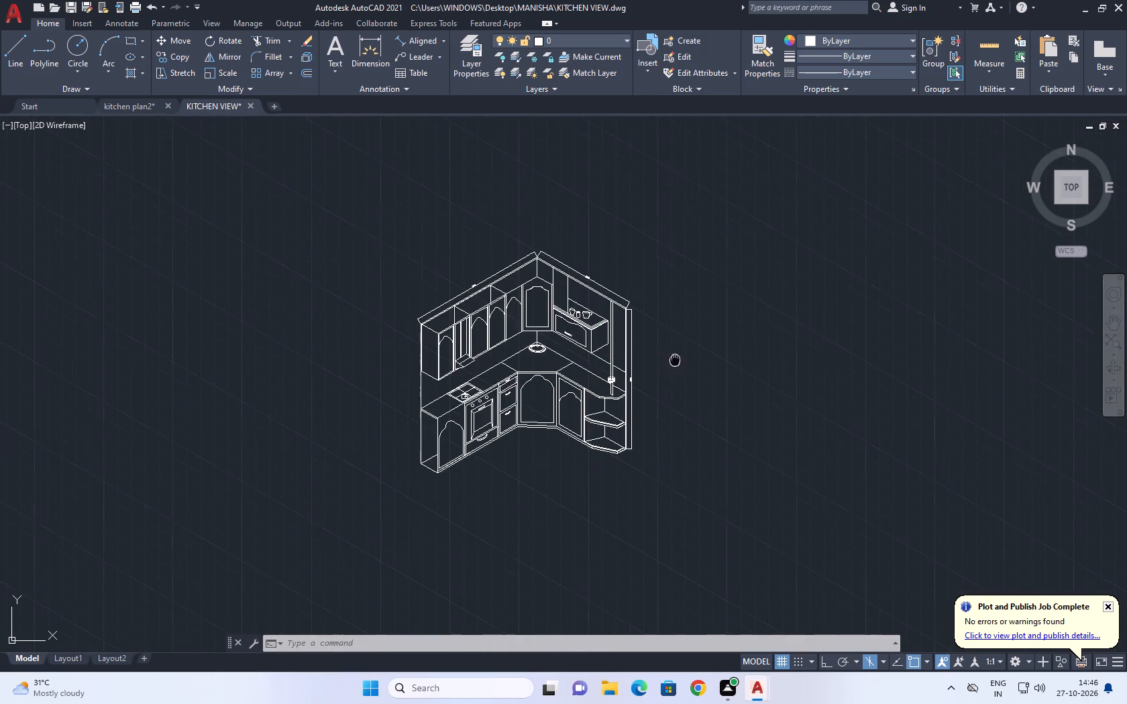
pyautogui.moveTo(643, 360); pyautogui.dragTo(614, 359, button='middle')
pyautogui.middleClick(613, 359)
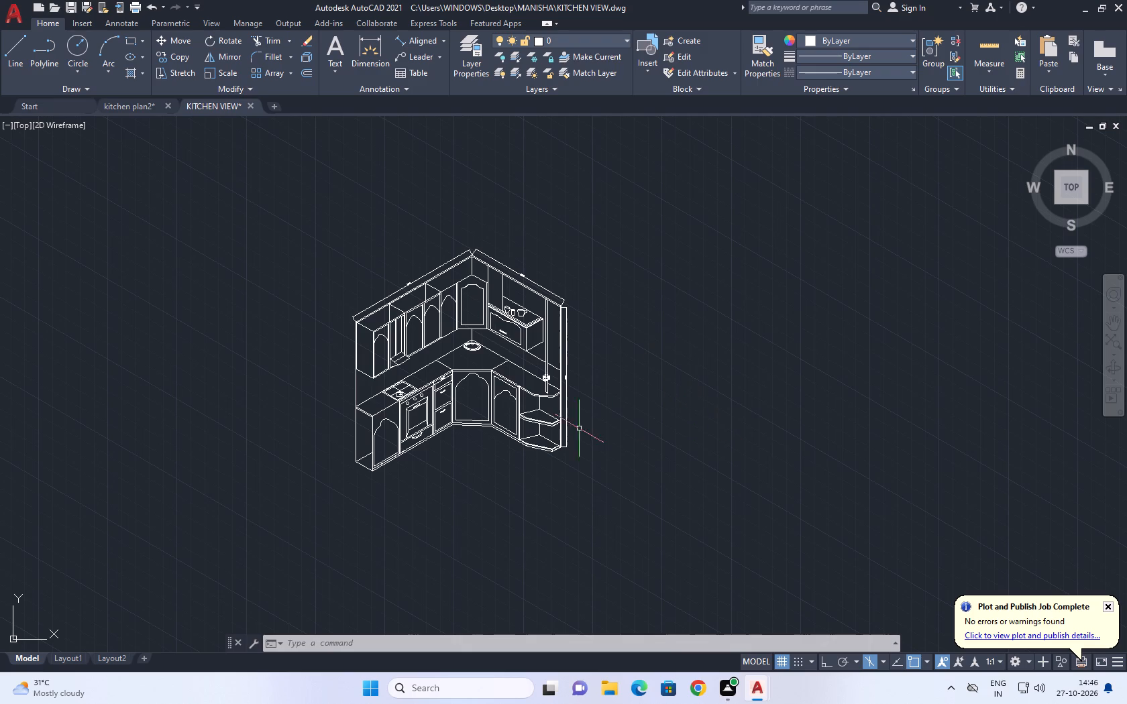
pyautogui.moveTo(763, 384); pyautogui.dragTo(649, 334, button='middle')
pyautogui.scroll(3, 311, 320)
pyautogui.moveTo(622, 343); pyautogui.dragTo(491, 359, button='middle')
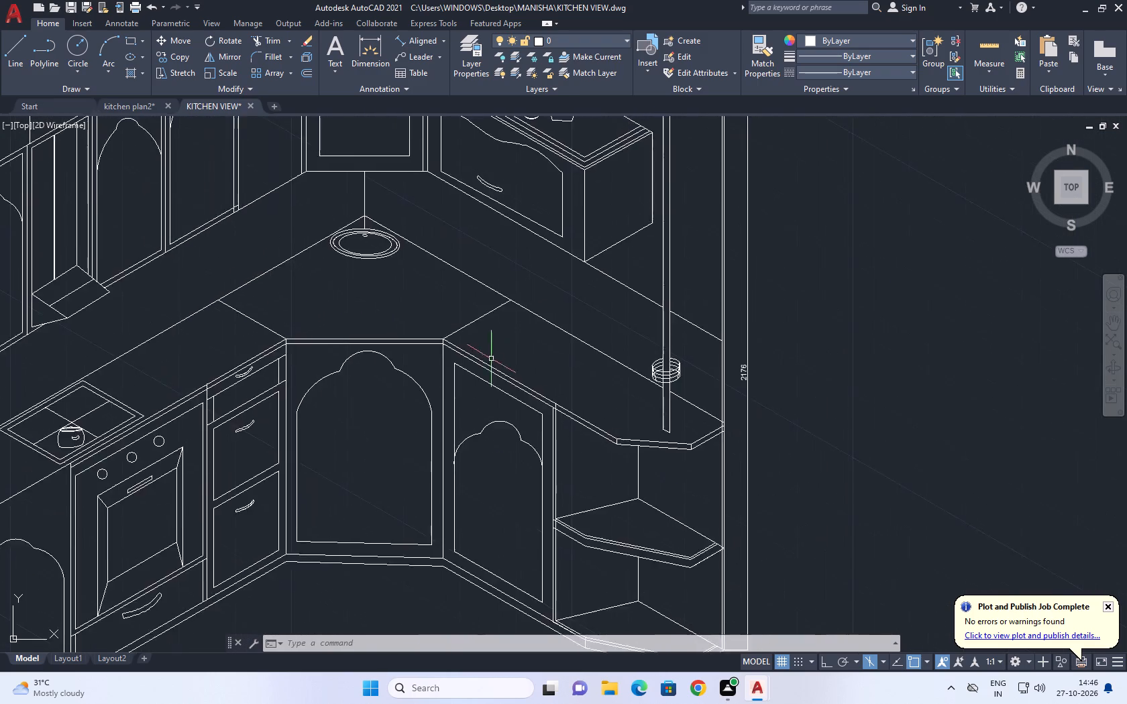
pyautogui.scroll(-2, 491, 361)
pyautogui.moveTo(608, 329); pyautogui.dragTo(483, 318, button='middle')
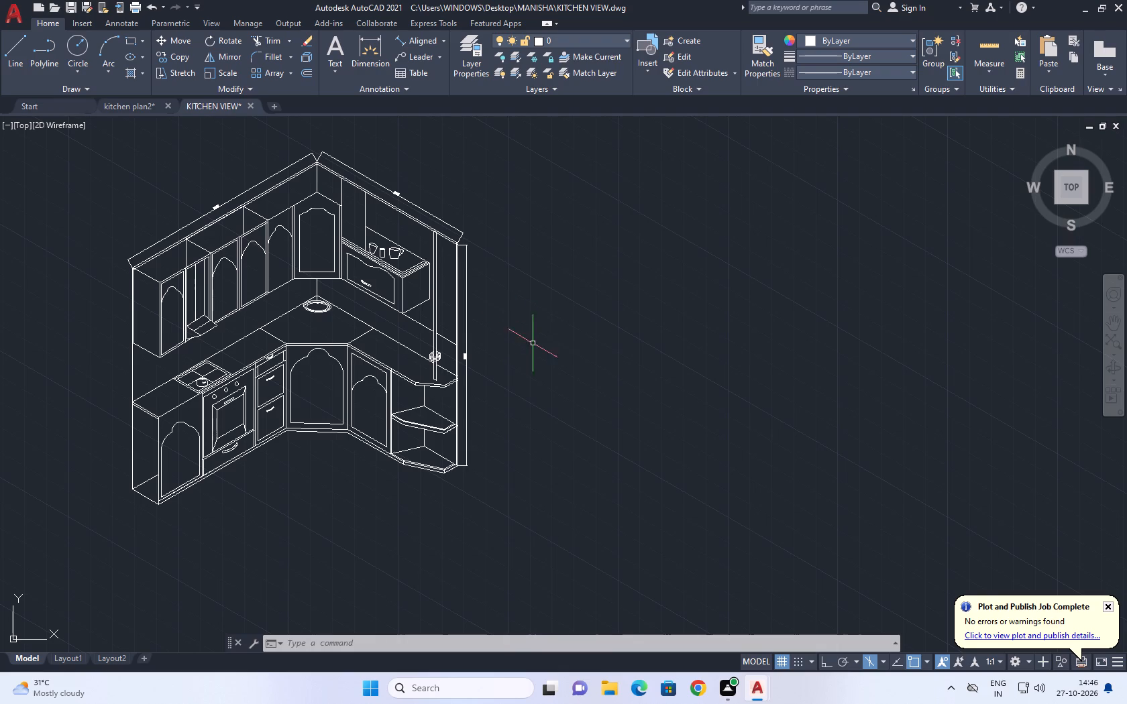
pyautogui.moveTo(794, 359); pyautogui.dragTo(740, 372, button='middle')
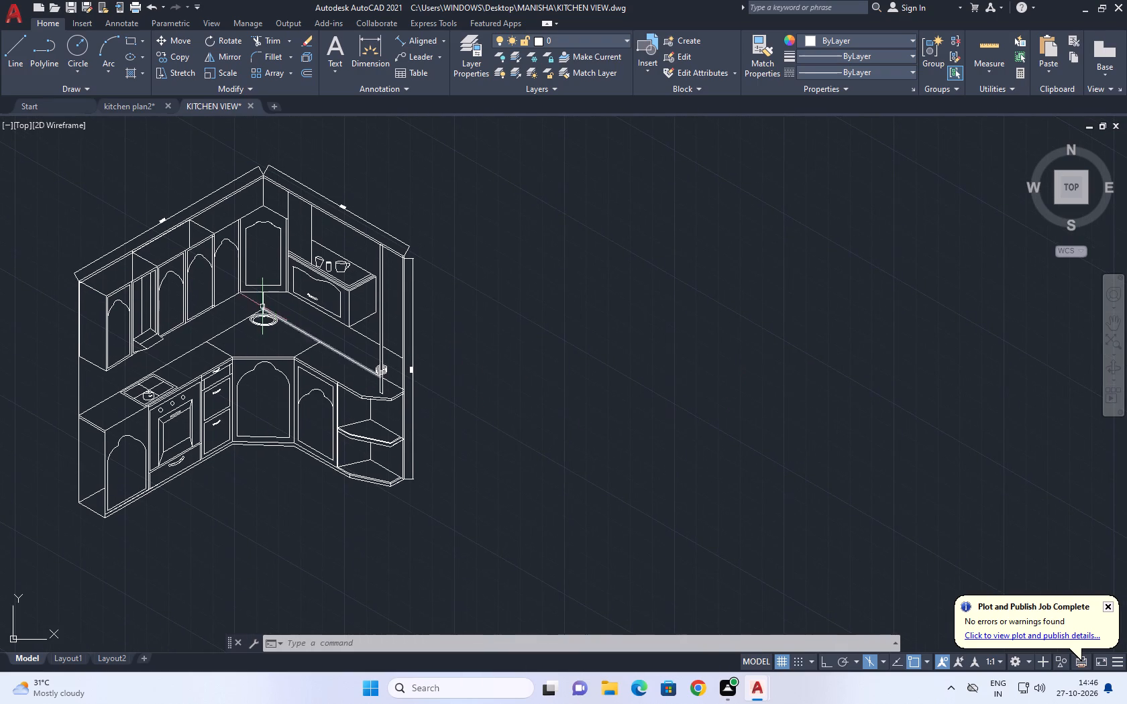
pyautogui.scroll(3, 378, 220)
pyautogui.moveTo(346, 233); pyautogui.dragTo(417, 294, button='middle')
pyautogui.scroll(1, 422, 290)
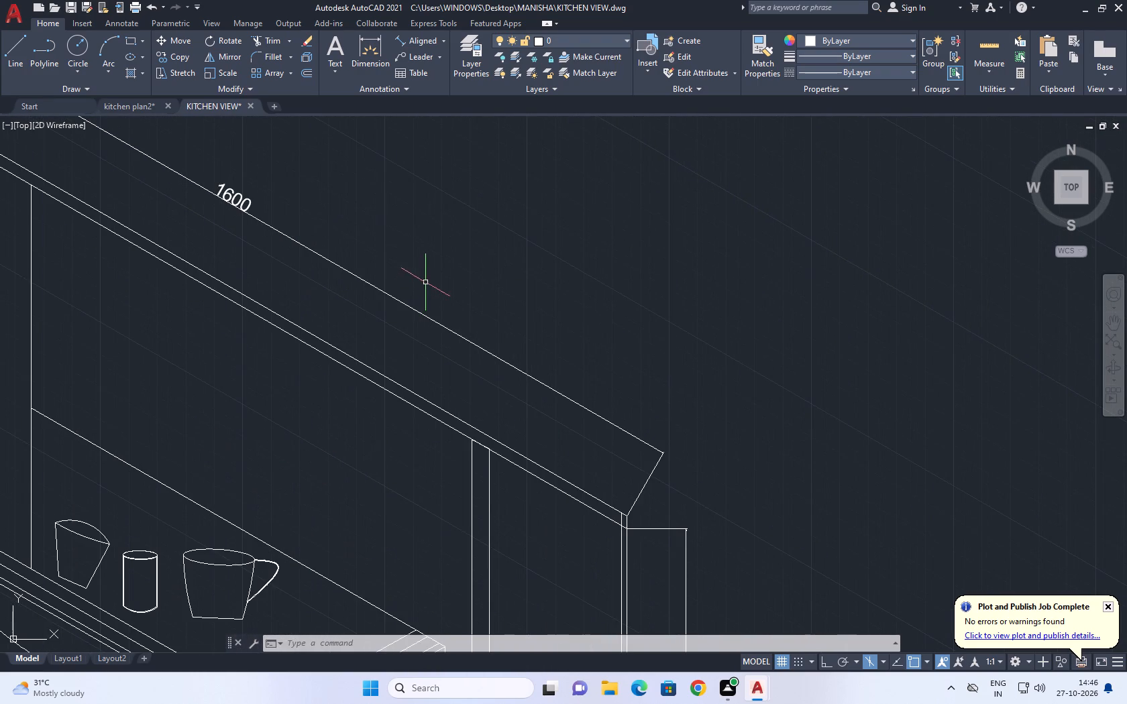
pyautogui.moveTo(378, 386); pyautogui.dragTo(580, 181, button='middle')
# With Ortho on, draw a line about 380 long at 150° from the left base cabinet's front plinth corner past its back edge.
pyautogui.scroll(-5, 584, 180)
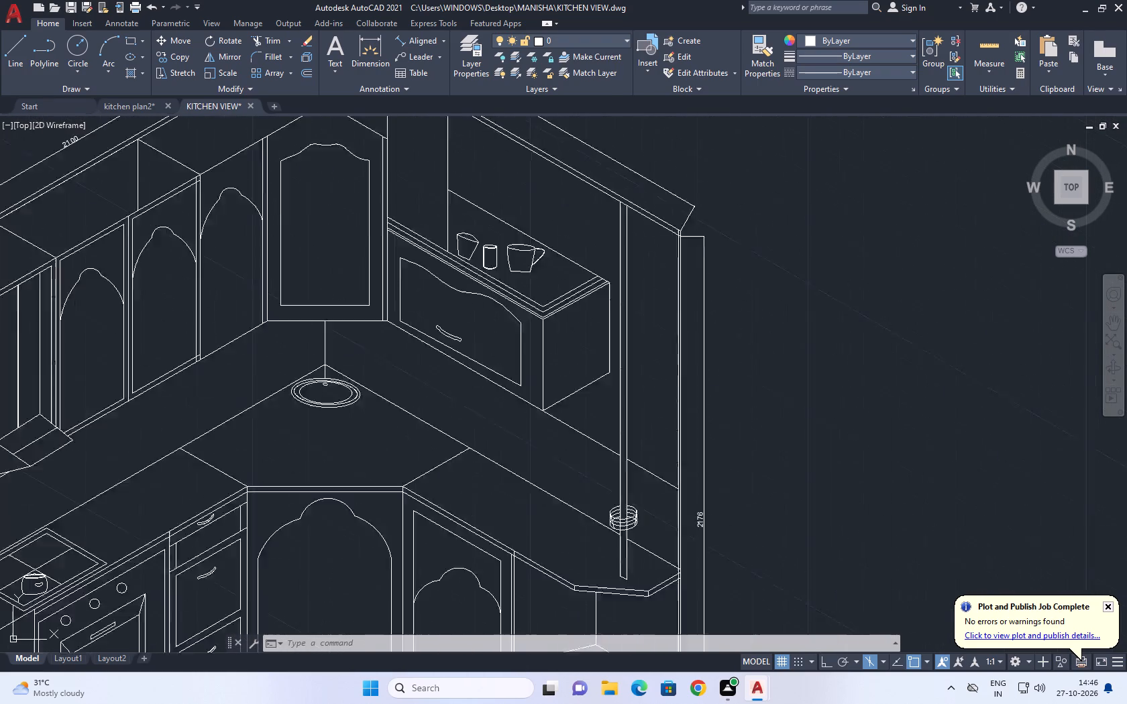
pyautogui.scroll(4, 416, 347)
pyautogui.moveTo(427, 343); pyautogui.dragTo(466, 349, button='middle')
pyautogui.write('L')
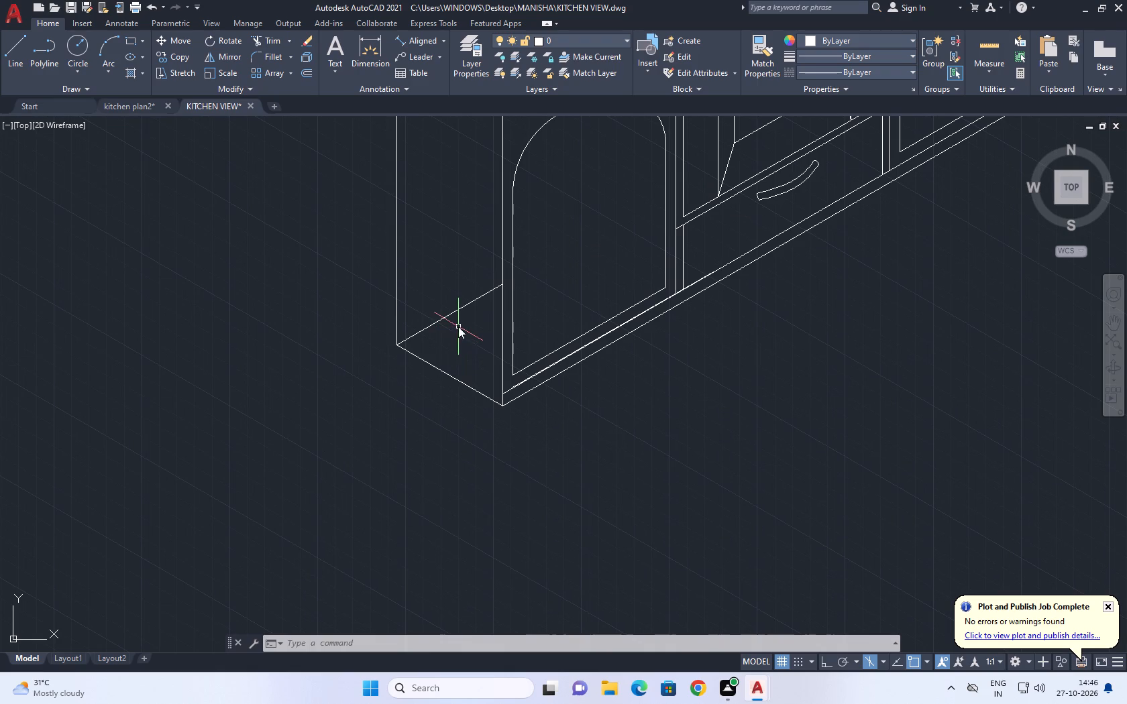
pyautogui.press('space')
pyautogui.scroll(3, 500, 408)
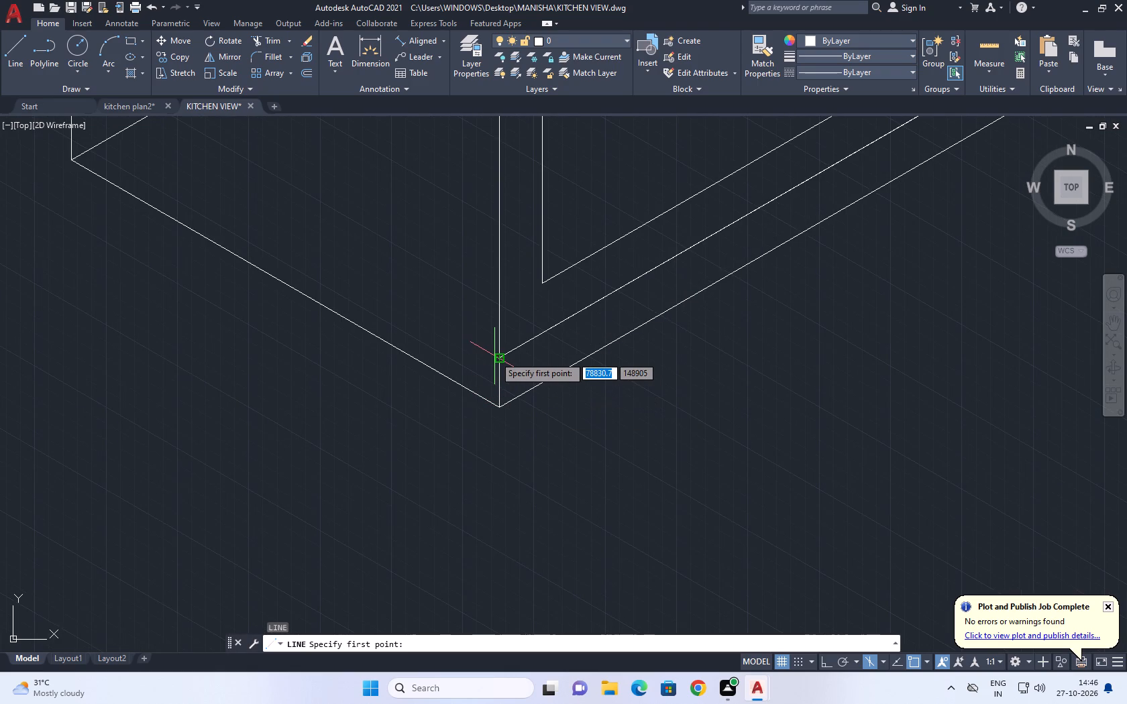
pyautogui.click(498, 356)
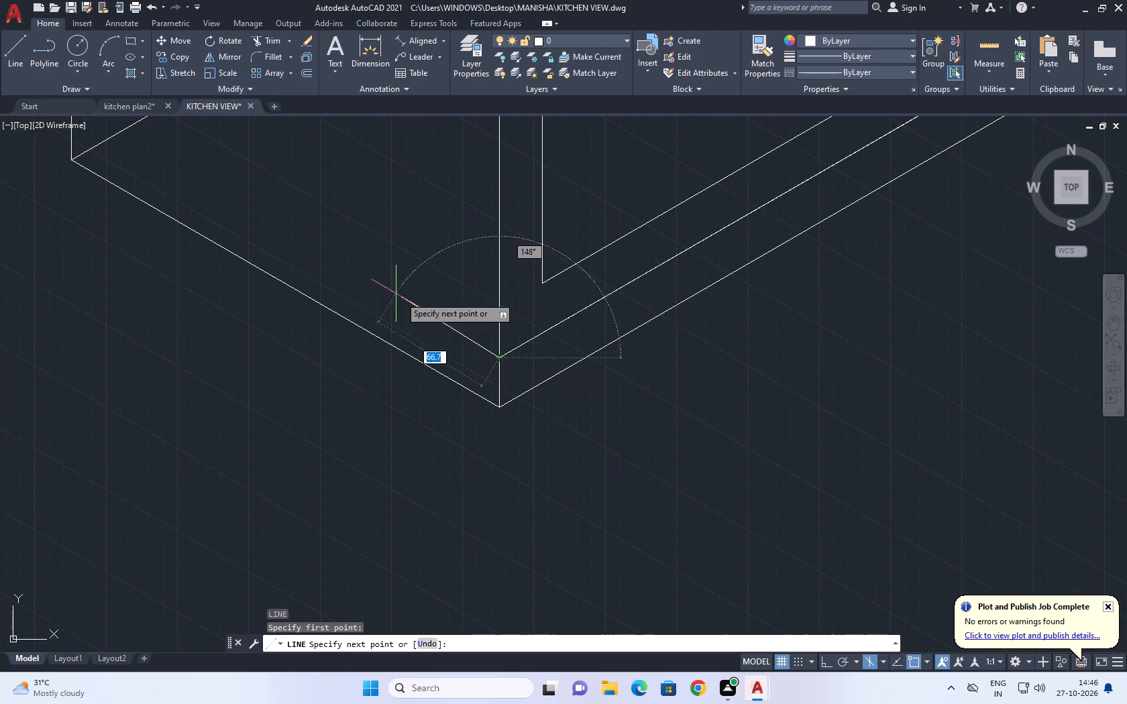
pyautogui.moveTo(339, 261); pyautogui.dragTo(530, 382, button='middle')
pyautogui.scroll(-4, 531, 383)
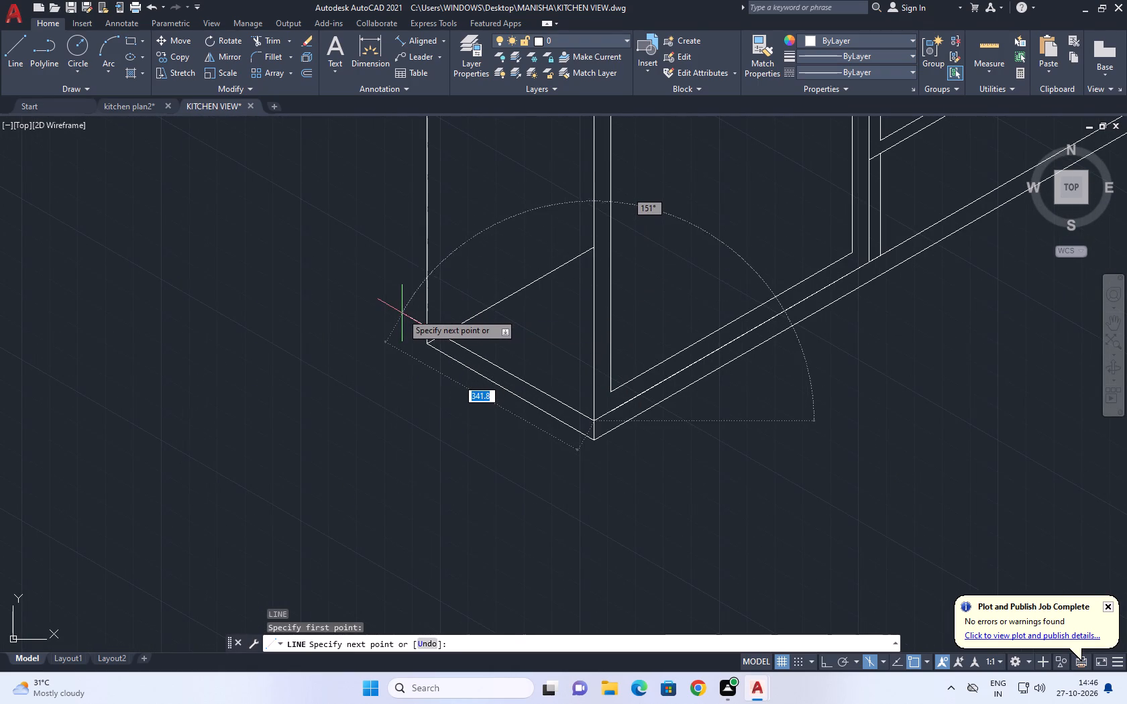
pyautogui.press('F8')
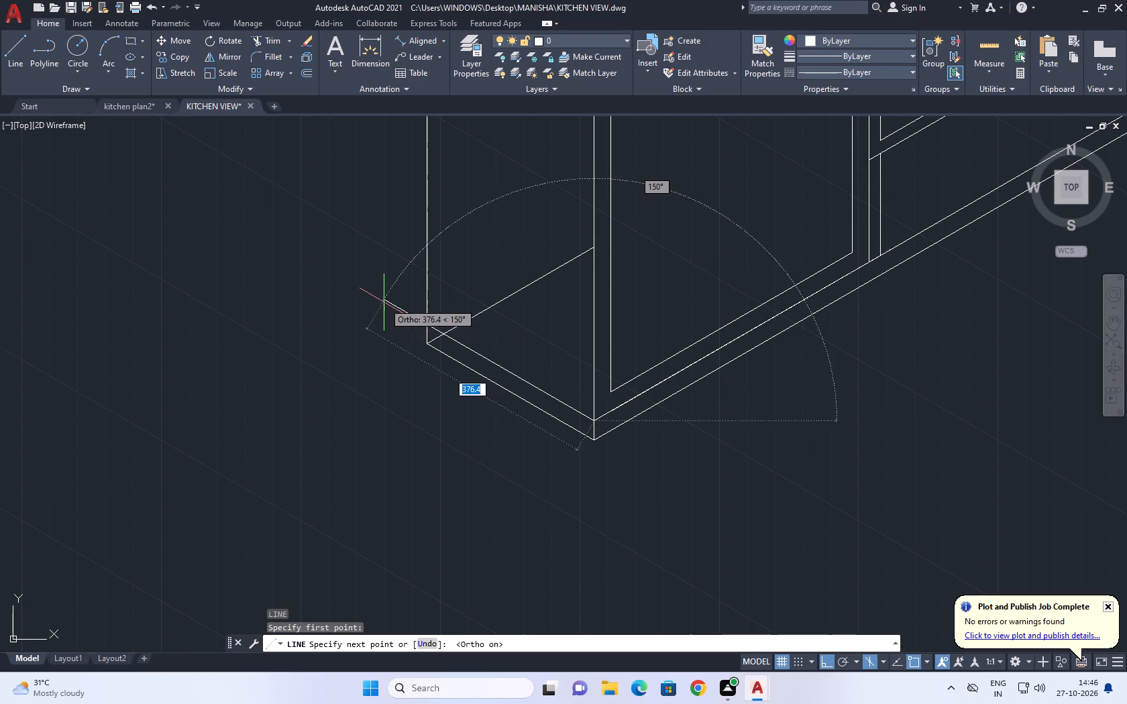
pyautogui.click(381, 297)
pyautogui.press('Escape')
# Trim the part of the new plinth line that overhangs the left base cabinet's back edge.
pyautogui.press('t')
pyautogui.press('r')
pyautogui.press('space')
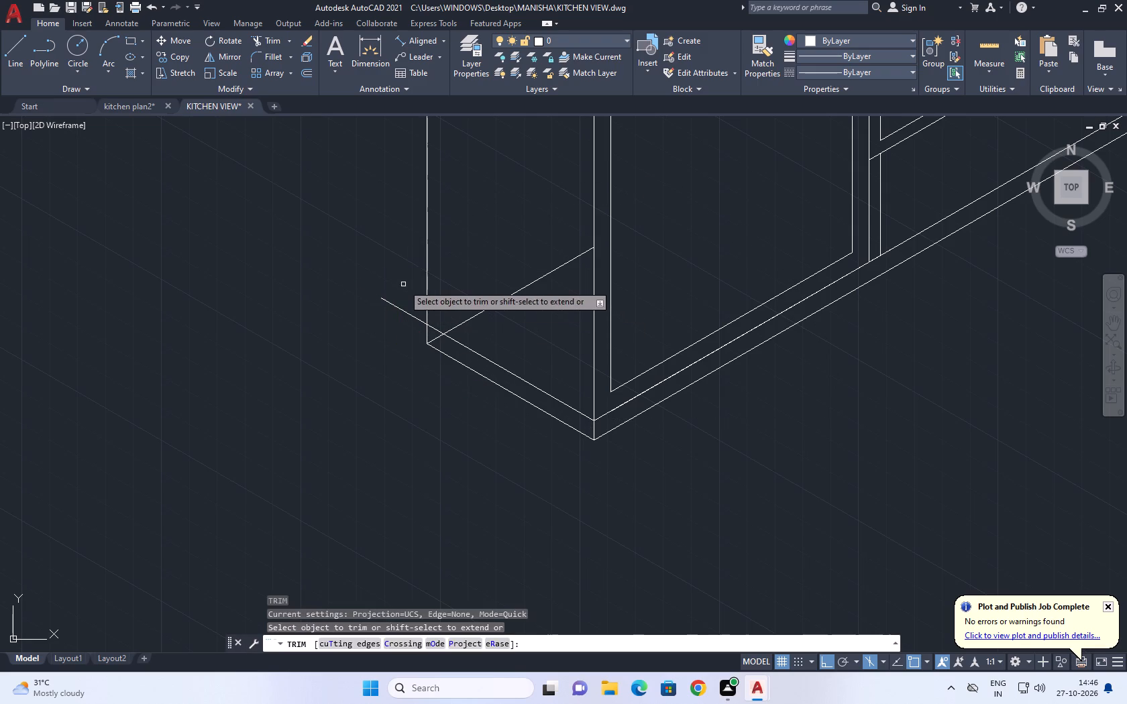
pyautogui.click(403, 284)
pyautogui.click(398, 329)
pyautogui.press('Escape')
# Erase the diagonal line across the bottom of the left base cabinet's side panel.
pyautogui.moveTo(520, 331); pyautogui.dragTo(496, 314, button='middle')
pyautogui.scroll(1, 491, 314)
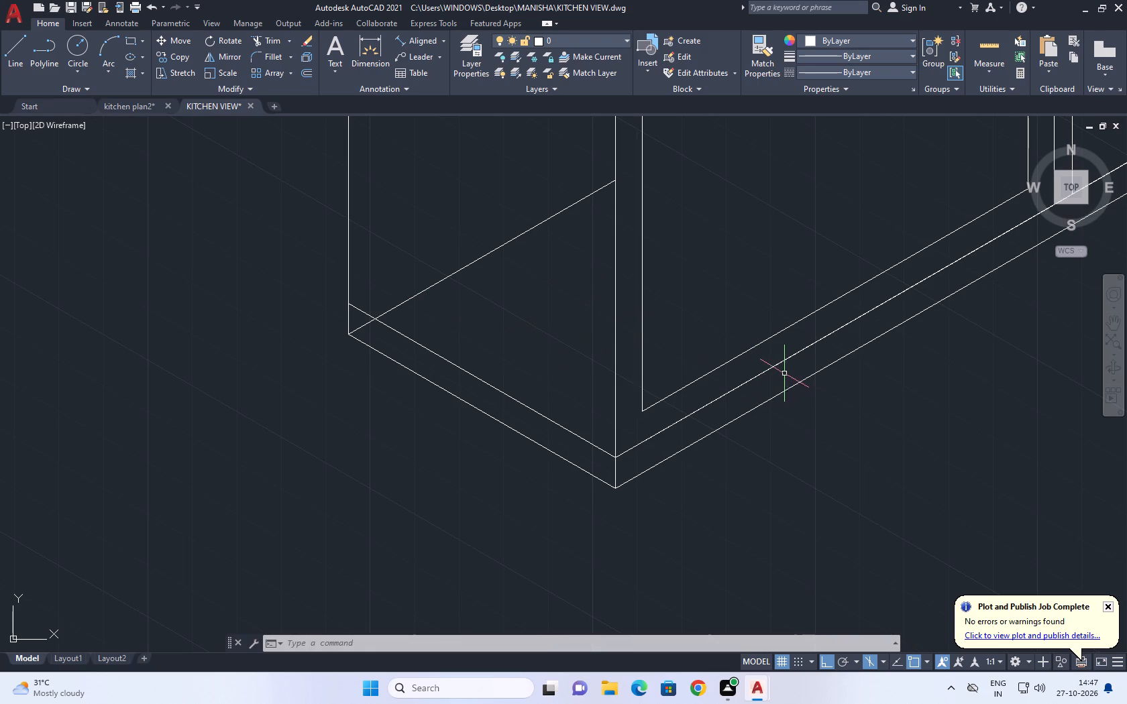
pyautogui.moveTo(457, 288); pyautogui.dragTo(445, 403, button='middle')
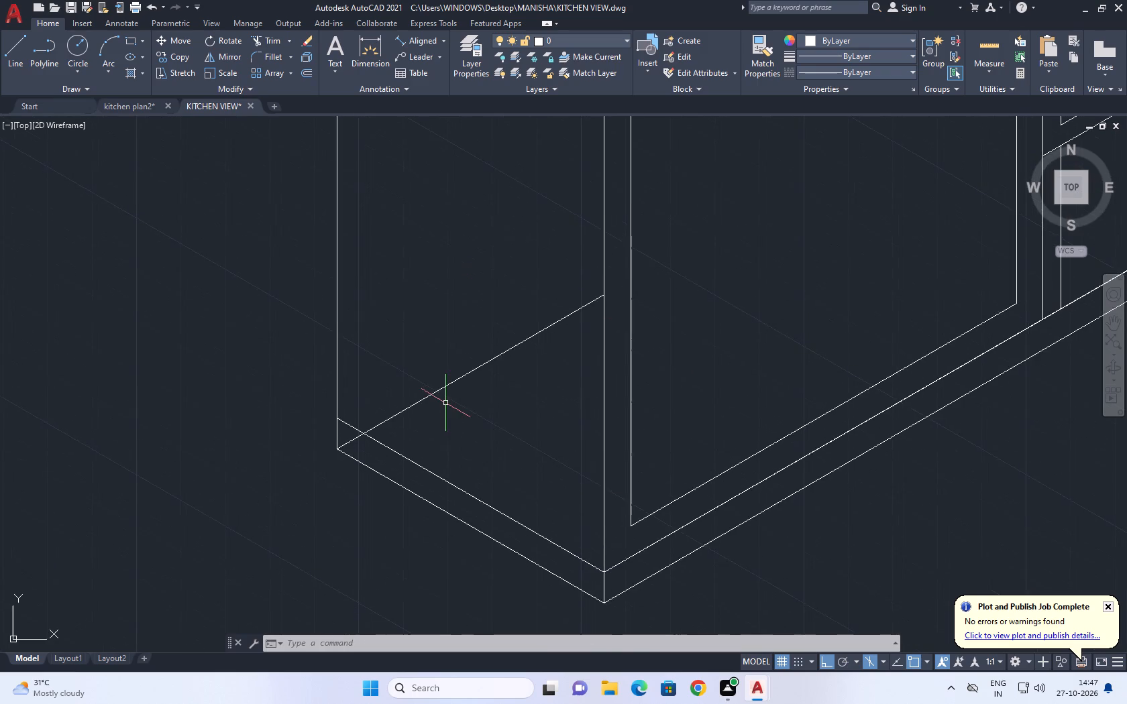
pyautogui.scroll(-3, 451, 406)
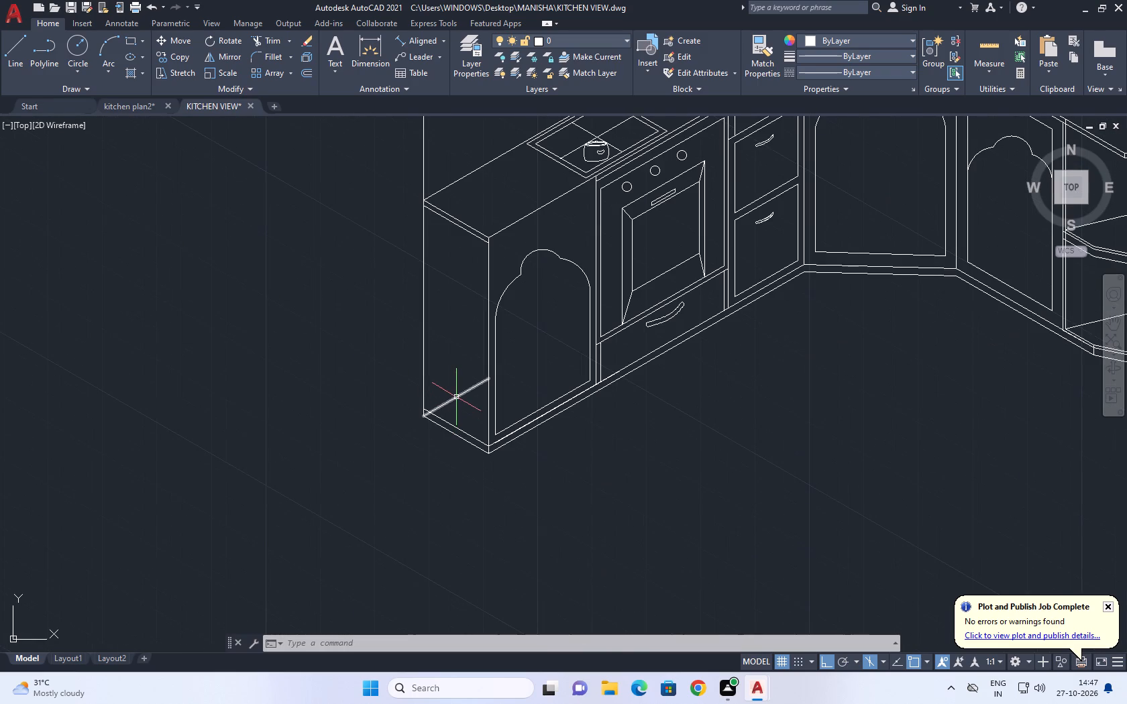
pyautogui.click(459, 393)
pyautogui.rightClick(451, 336)
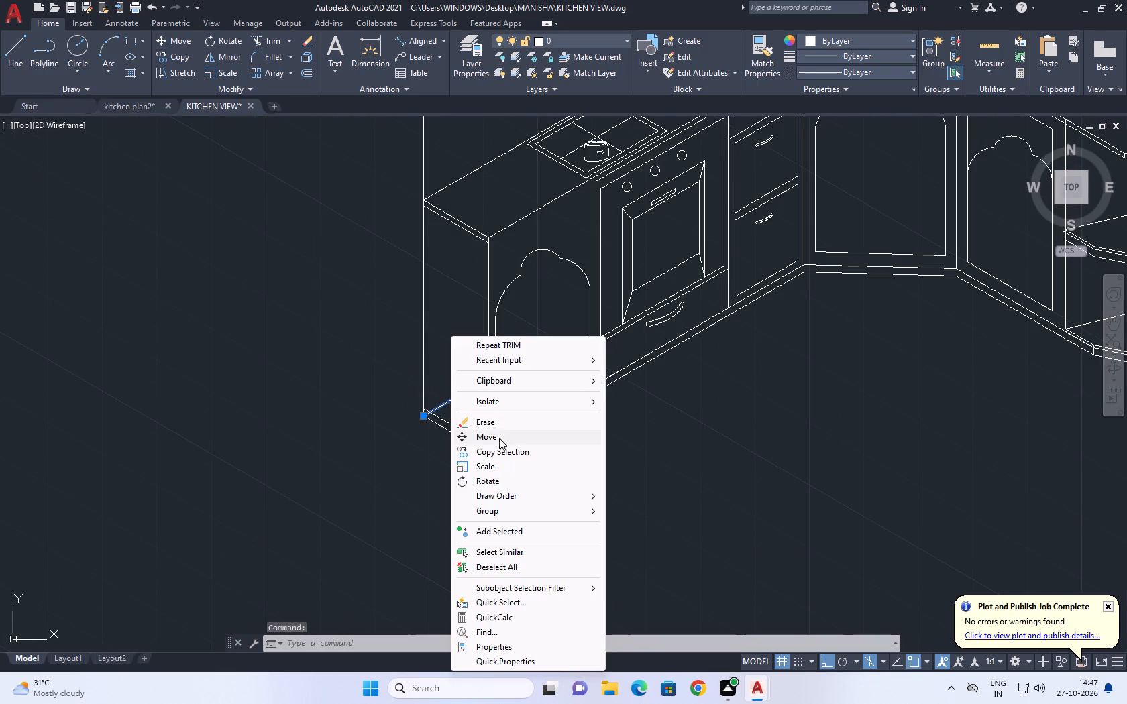
pyautogui.click(498, 425)
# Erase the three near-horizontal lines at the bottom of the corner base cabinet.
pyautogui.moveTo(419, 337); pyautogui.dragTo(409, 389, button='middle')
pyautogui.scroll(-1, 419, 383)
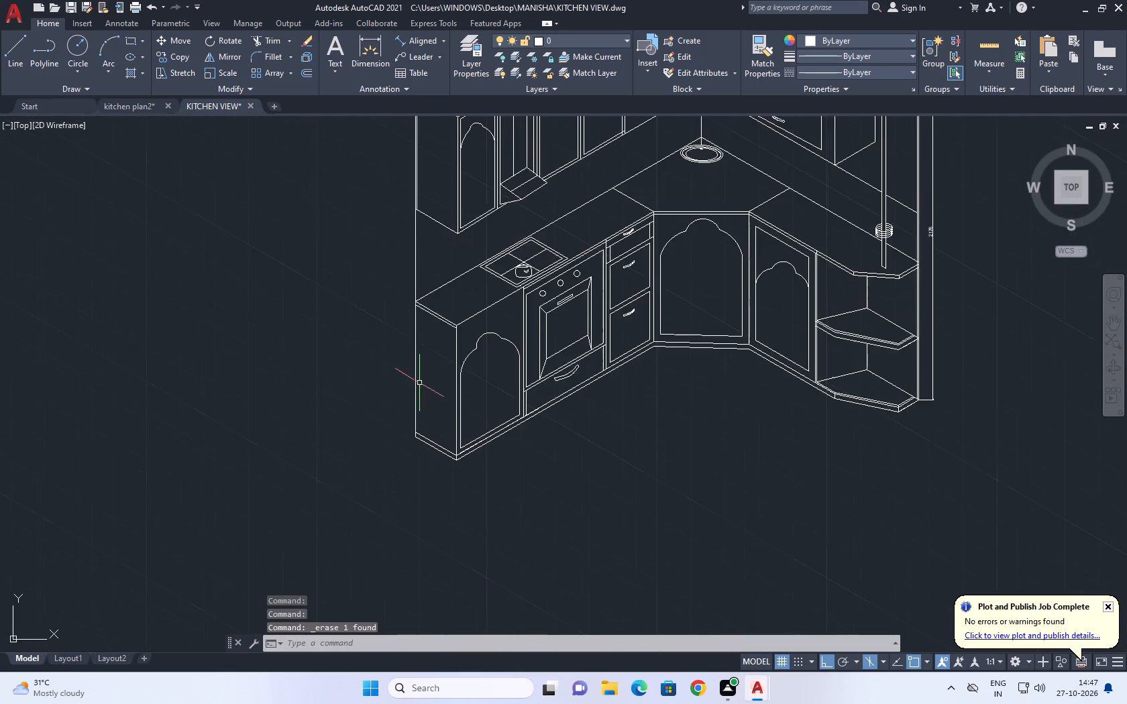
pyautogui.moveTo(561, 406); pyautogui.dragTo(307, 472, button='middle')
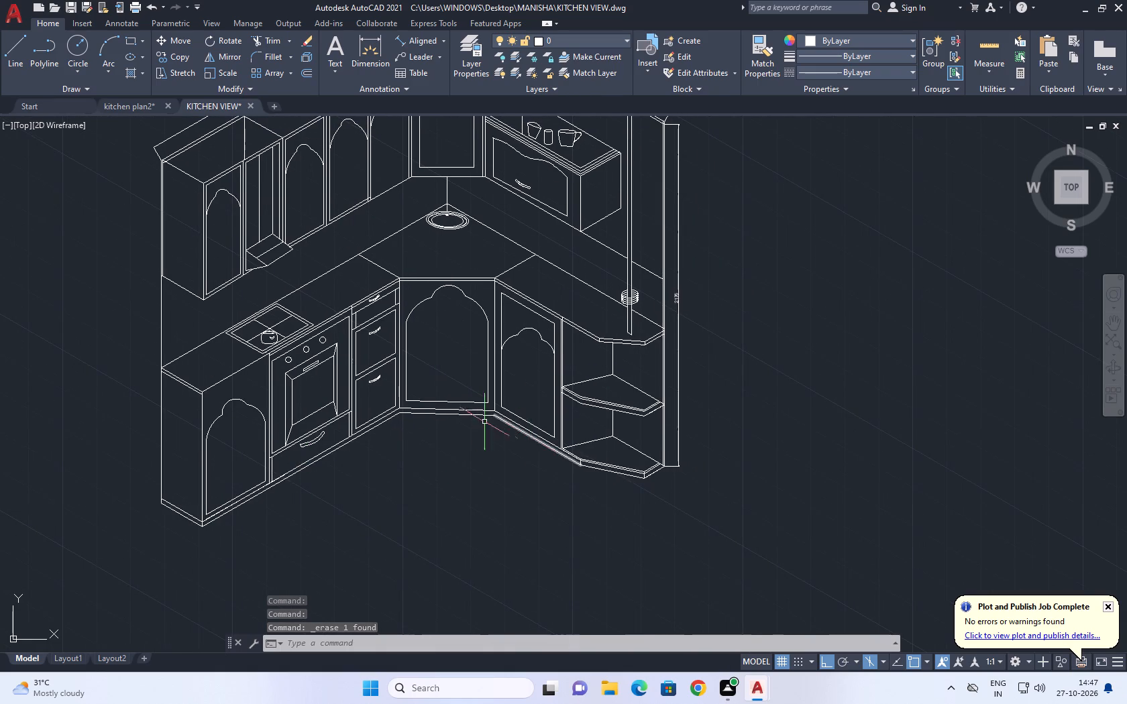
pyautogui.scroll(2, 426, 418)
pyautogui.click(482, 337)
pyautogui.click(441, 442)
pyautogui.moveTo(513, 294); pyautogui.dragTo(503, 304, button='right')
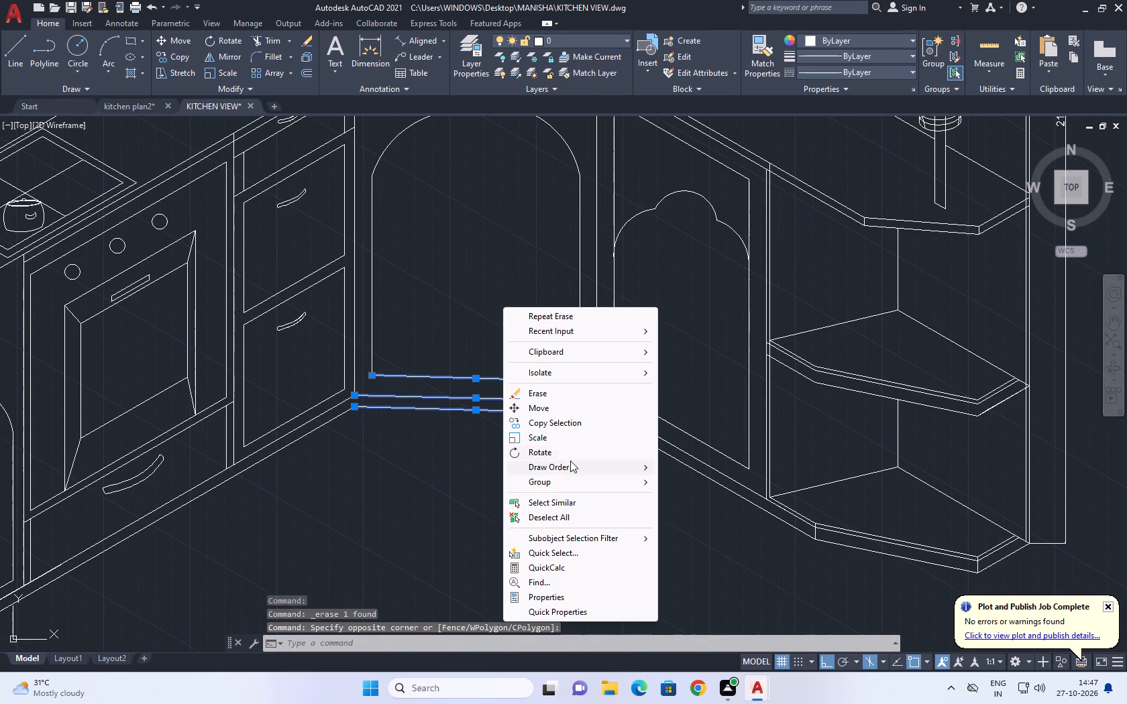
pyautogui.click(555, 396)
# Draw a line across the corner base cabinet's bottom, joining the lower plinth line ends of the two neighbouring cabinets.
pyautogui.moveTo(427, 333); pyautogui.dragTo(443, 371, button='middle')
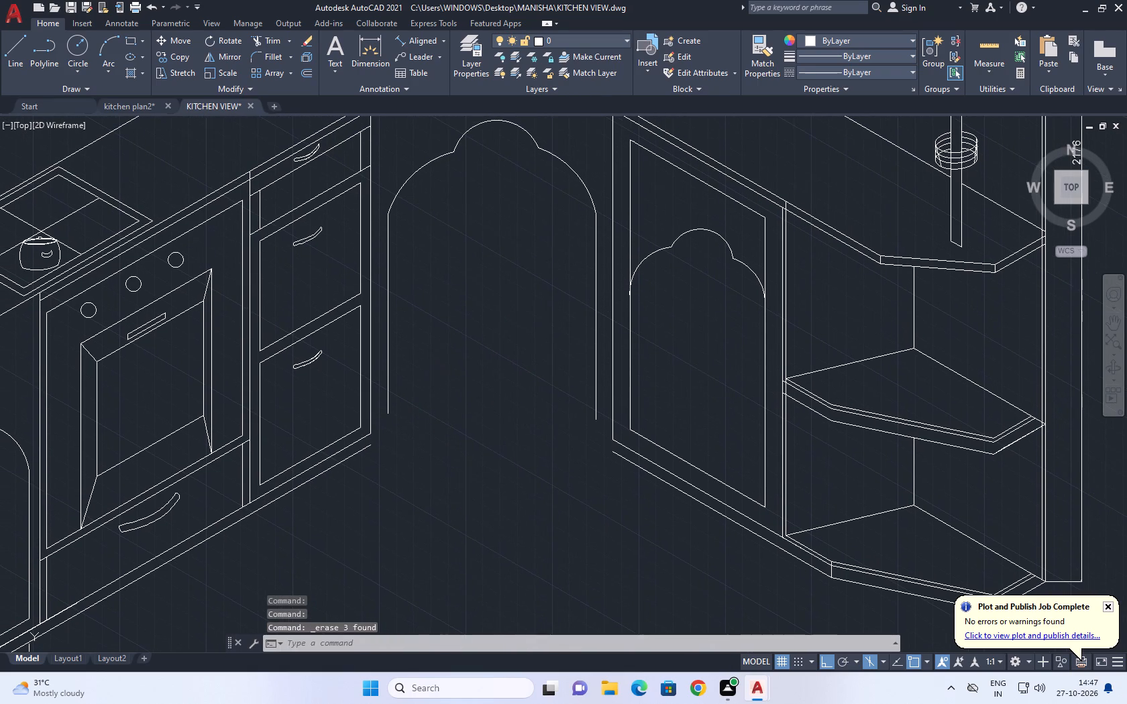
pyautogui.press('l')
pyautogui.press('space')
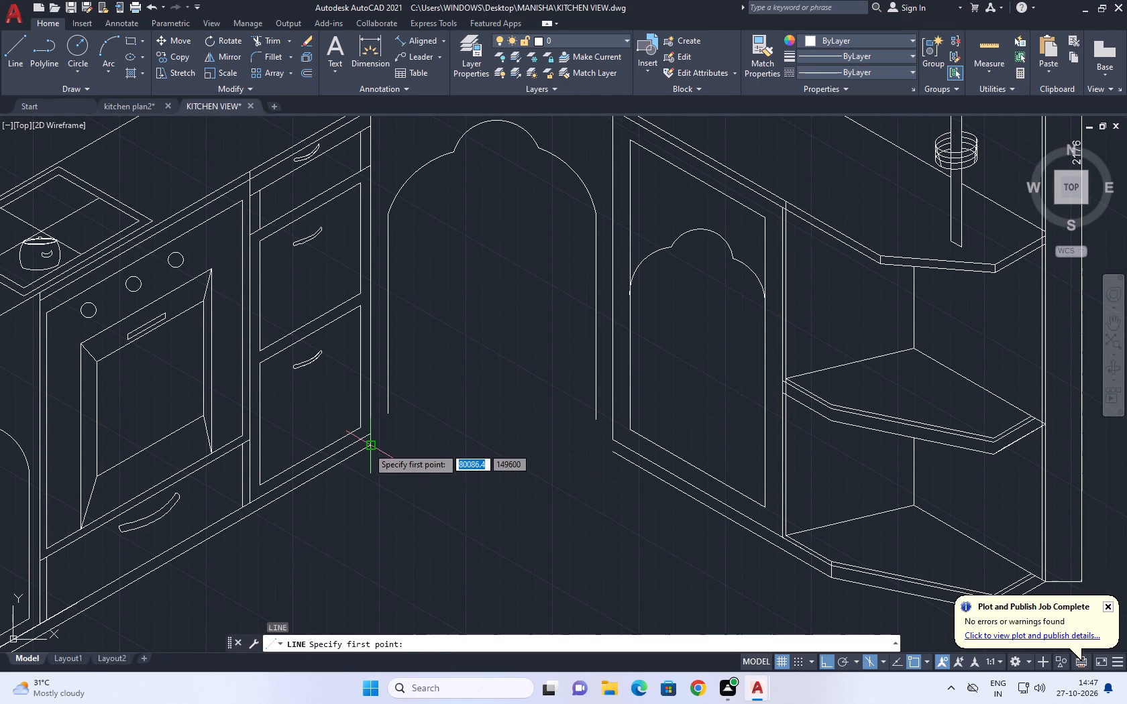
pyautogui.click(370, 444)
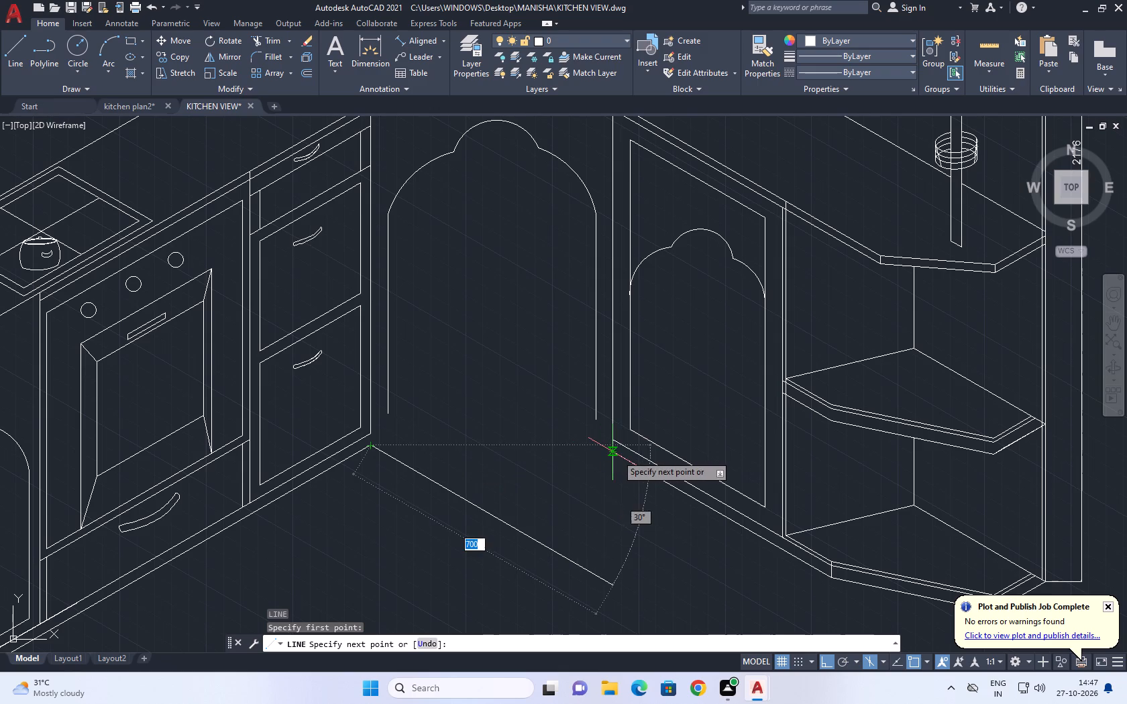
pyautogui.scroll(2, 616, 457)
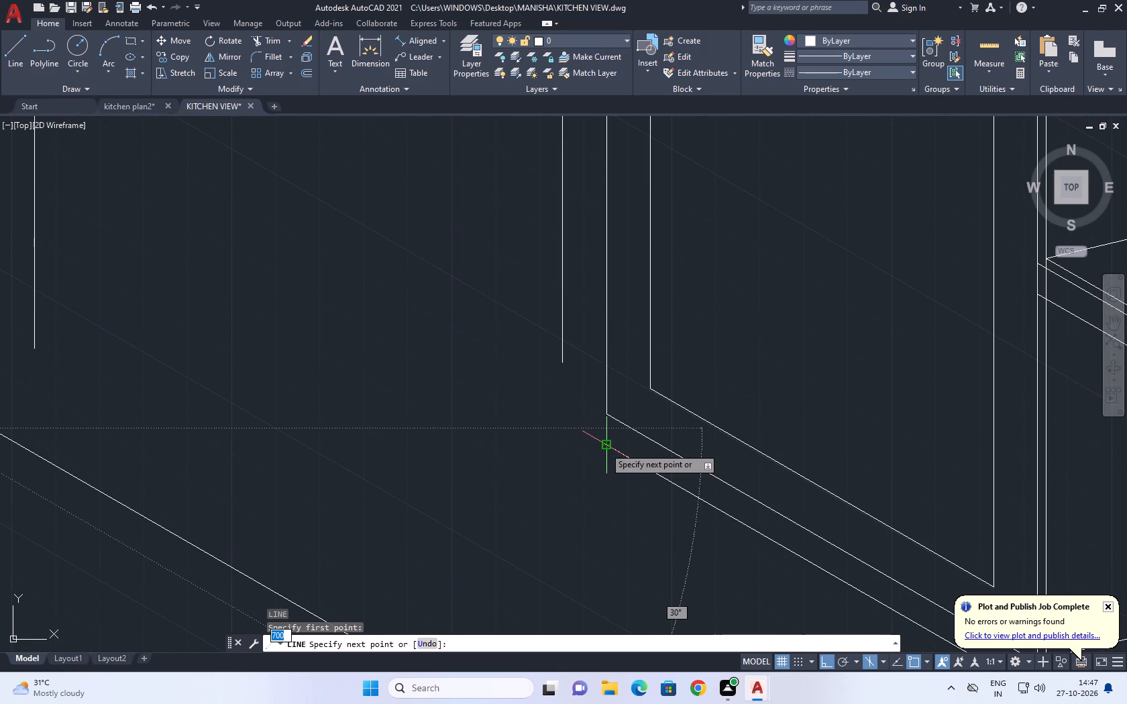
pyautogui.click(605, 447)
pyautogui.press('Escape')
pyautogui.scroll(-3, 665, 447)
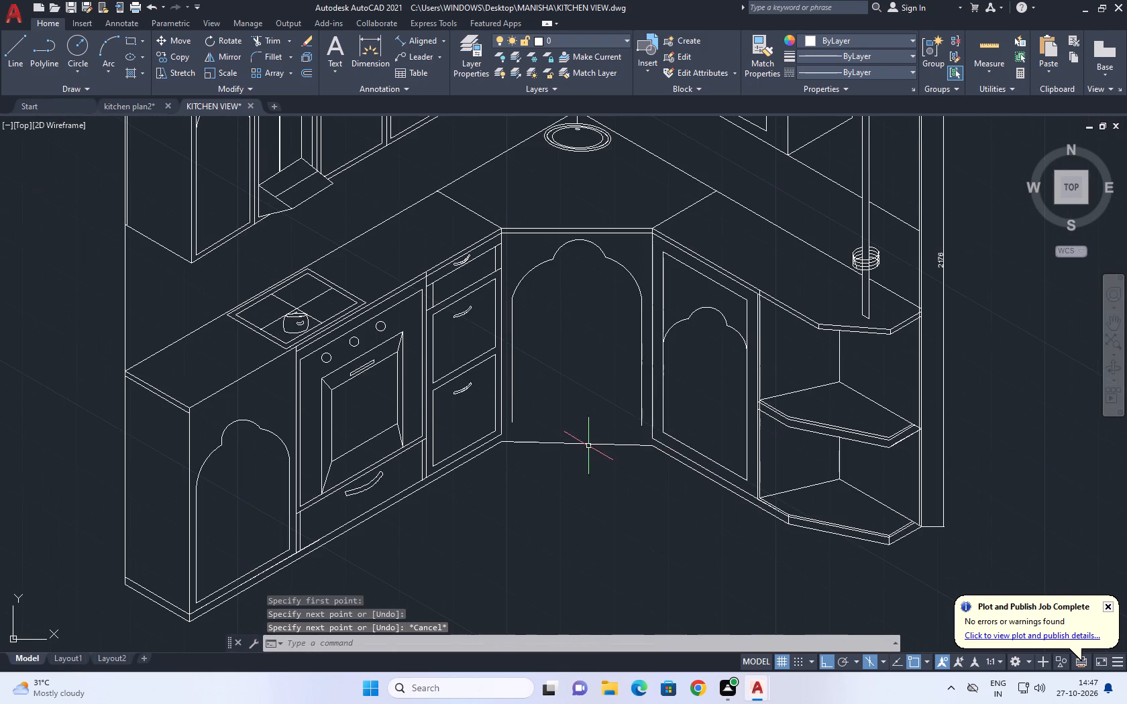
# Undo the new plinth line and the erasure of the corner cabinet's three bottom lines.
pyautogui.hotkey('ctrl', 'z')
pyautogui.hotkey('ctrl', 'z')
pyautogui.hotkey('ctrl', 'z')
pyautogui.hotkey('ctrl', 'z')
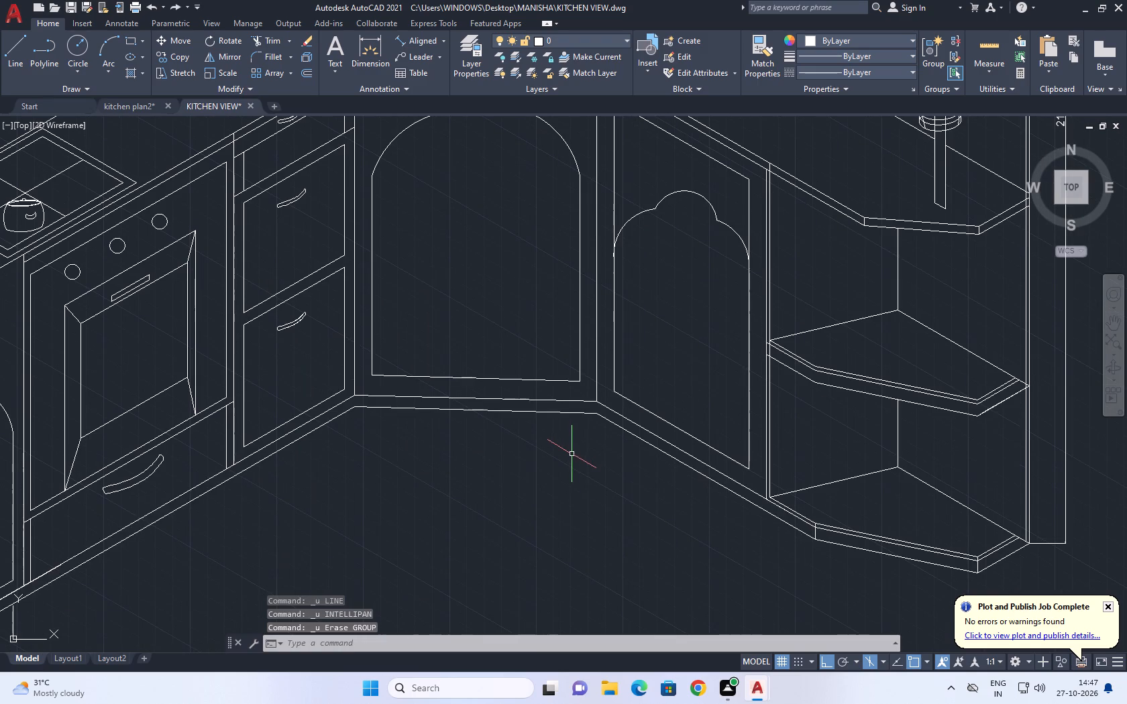
# Stretch the lower end of the right-hand arc on the right base cabinet's door arch further down the door edge.
pyautogui.scroll(-2, 530, 389)
pyautogui.moveTo(672, 384); pyautogui.dragTo(651, 388, button='middle')
pyautogui.scroll(1, 598, 344)
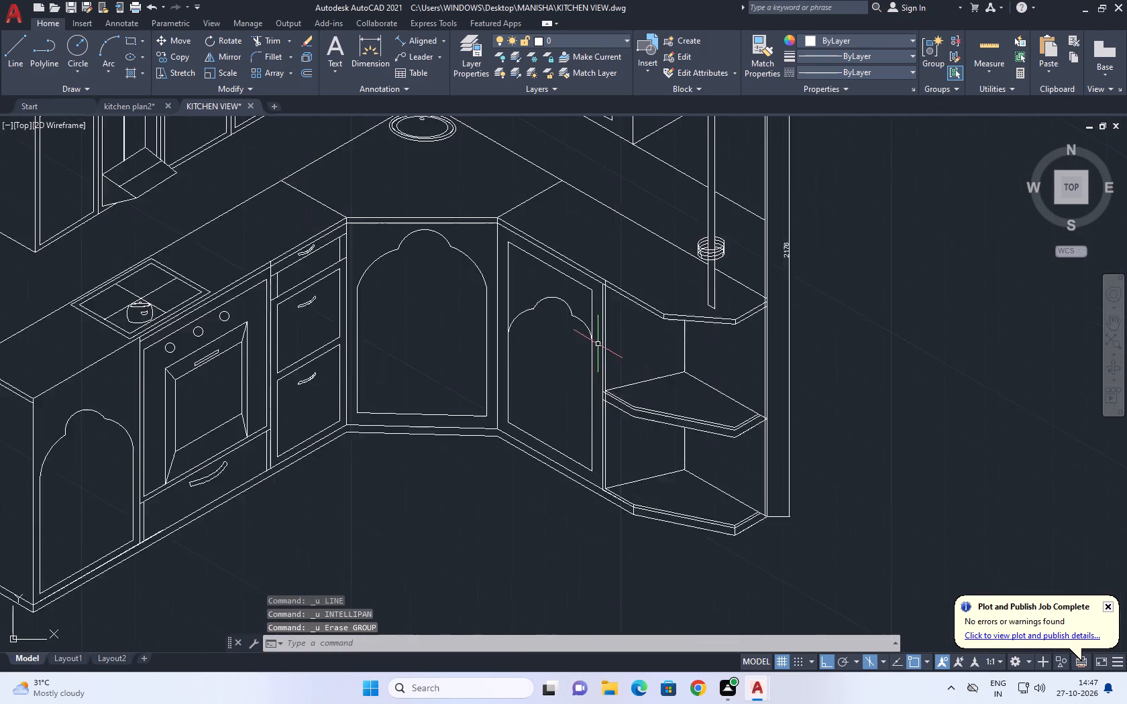
pyautogui.scroll(2, 598, 343)
pyautogui.click(579, 308)
pyautogui.click(571, 320)
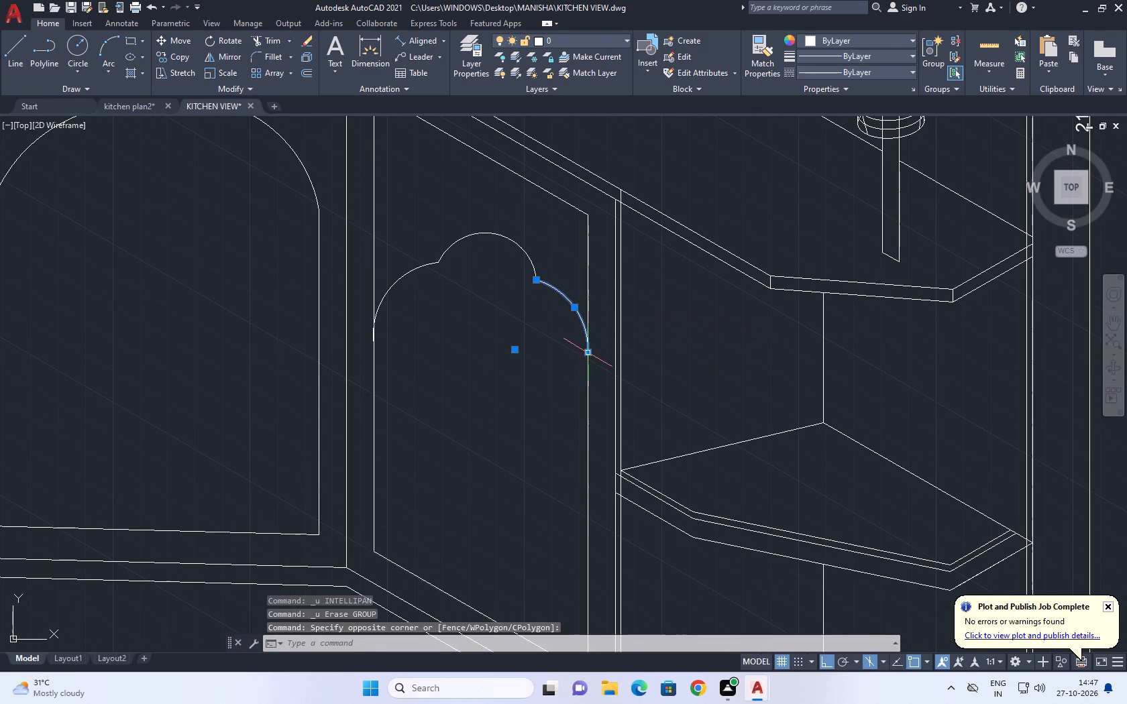
pyautogui.click(587, 353)
pyautogui.click(586, 380)
# Flatten that right-hand arc by pulling its midpoint inward twice so it stays inside the door edge.
pyautogui.scroll(2, 589, 322)
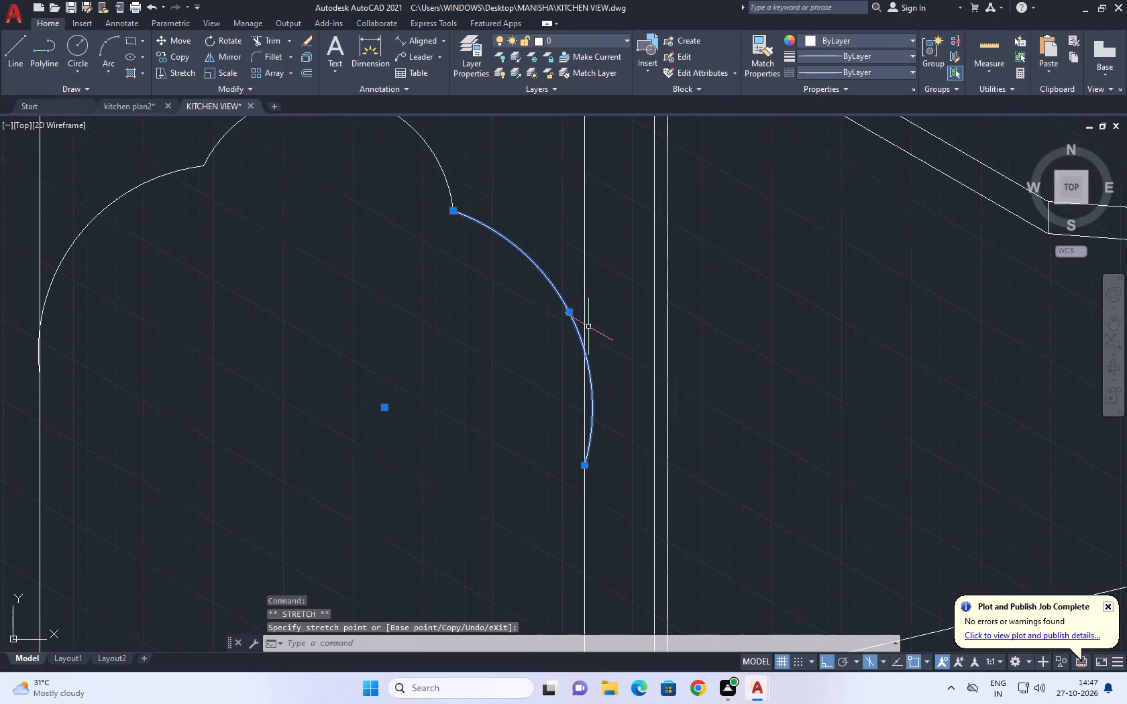
pyautogui.moveTo(541, 304); pyautogui.dragTo(461, 304, button='middle')
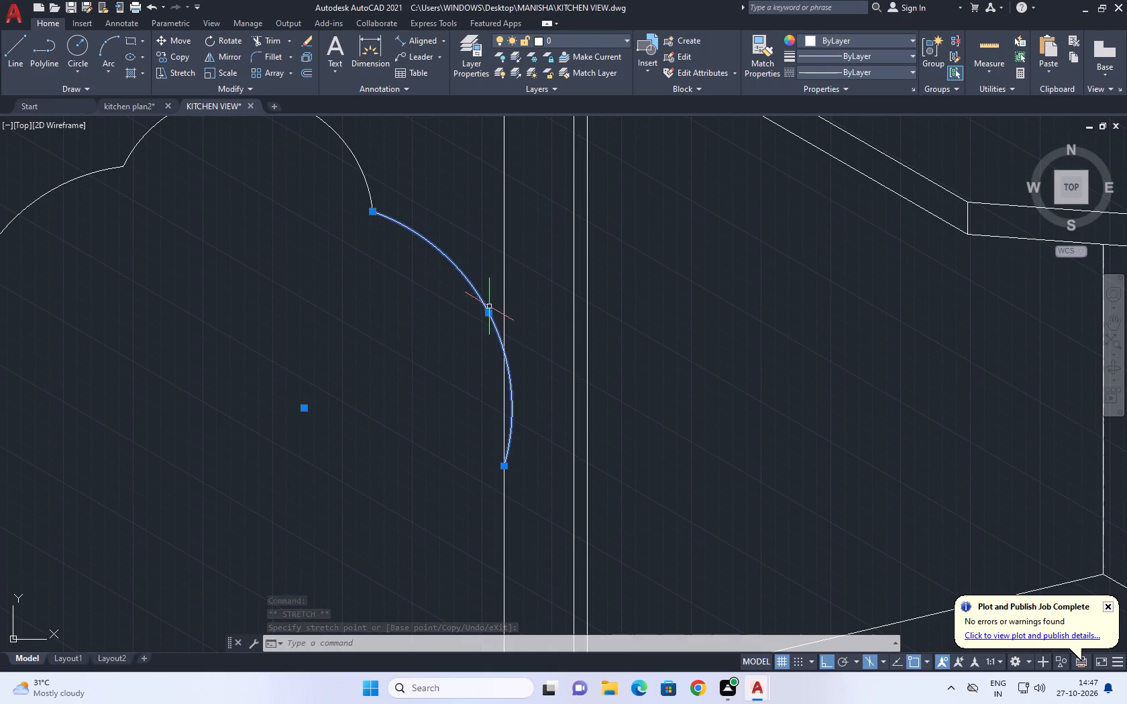
pyautogui.click(490, 310)
pyautogui.click(455, 312)
pyautogui.scroll(-2, 509, 320)
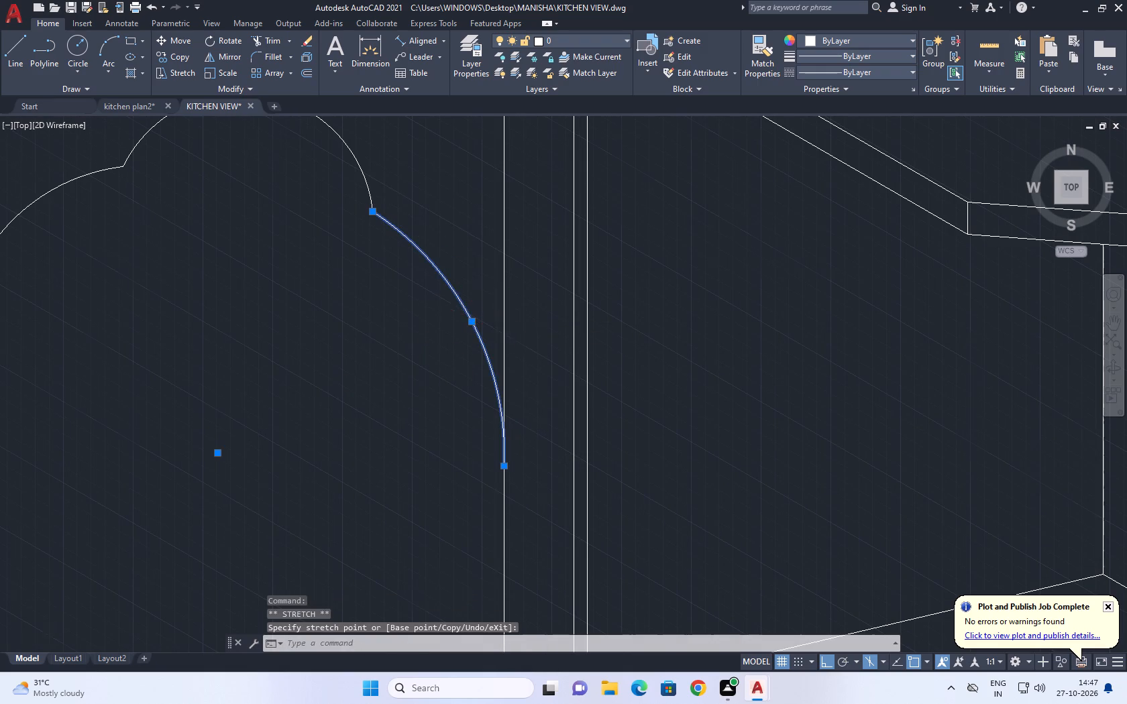
pyautogui.scroll(-3, 509, 320)
pyautogui.middleClick(476, 310)
pyautogui.scroll(4, 484, 312)
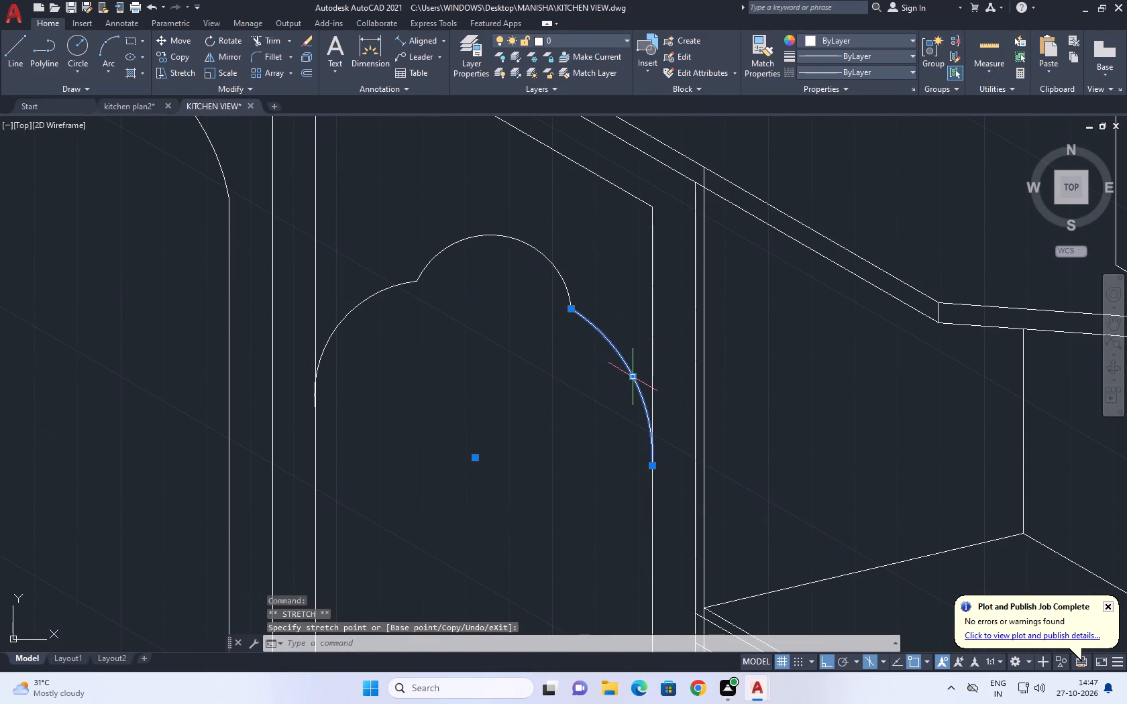
pyautogui.click(634, 374)
pyautogui.click(618, 384)
# Lower the crown of the same door arch's top lobe and shift its joint with the right-hand arc slightly downward, then clear the selection.
pyautogui.moveTo(578, 296); pyautogui.dragTo(630, 369, button='middle')
pyautogui.scroll(1, 604, 329)
pyautogui.click(600, 322)
pyautogui.click(563, 337)
pyautogui.click(526, 296)
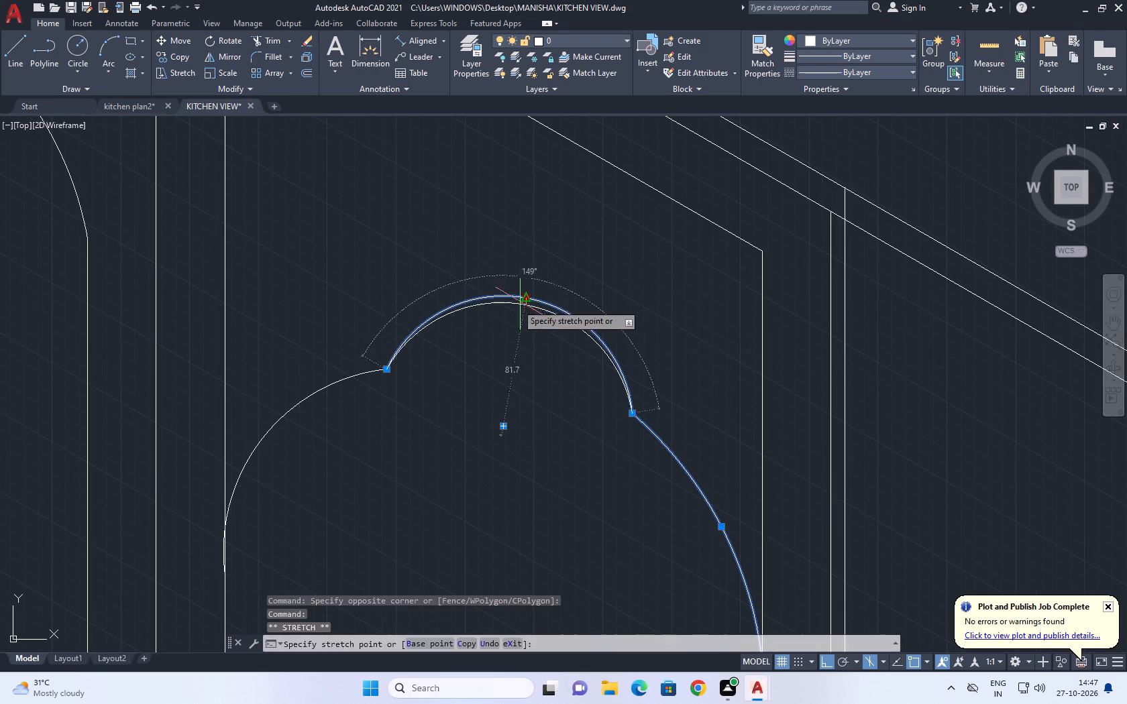
pyautogui.click(510, 309)
pyautogui.click(632, 412)
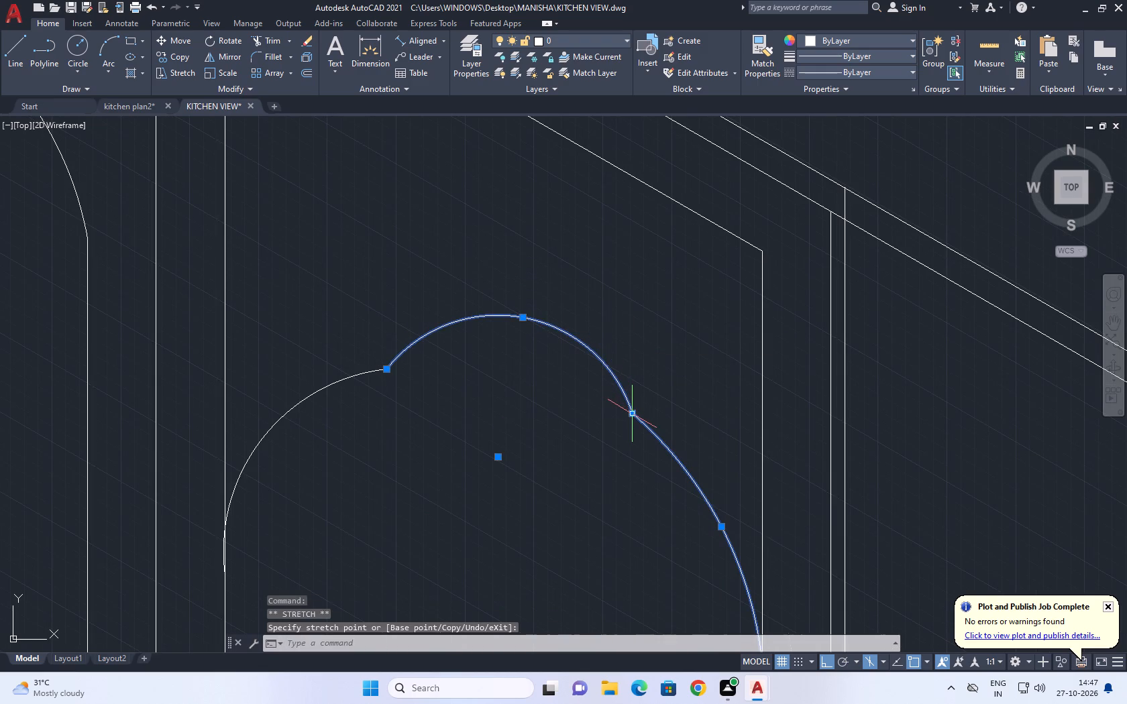
pyautogui.click(621, 420)
pyautogui.scroll(-3, 643, 400)
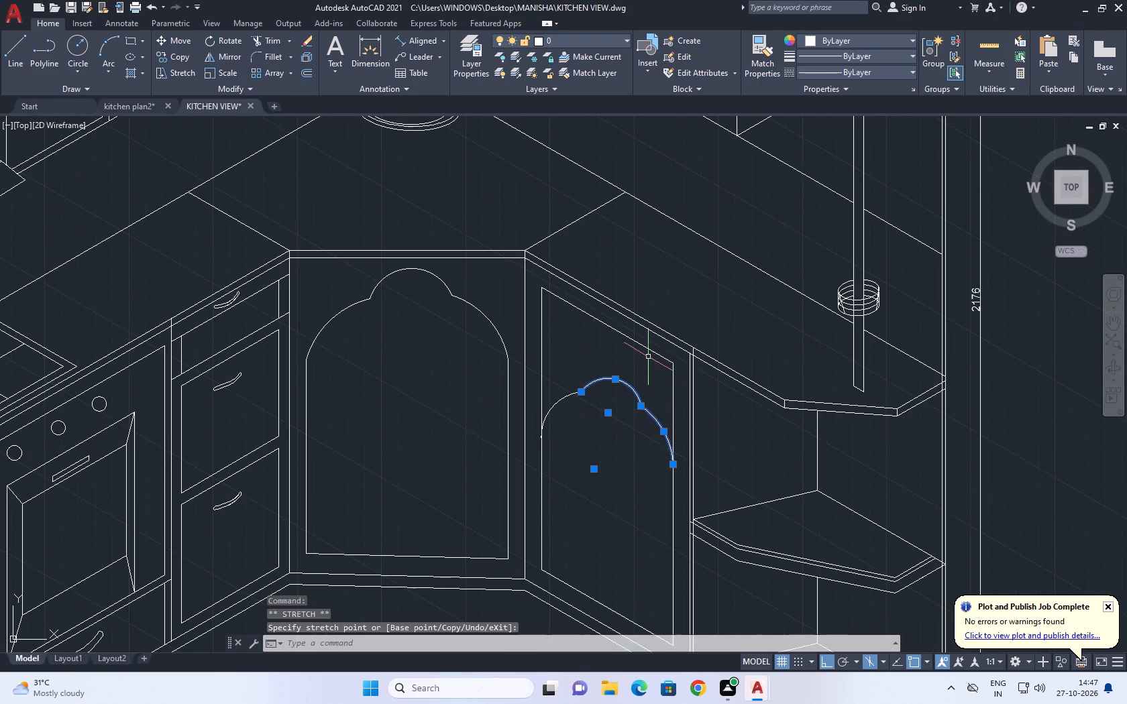
pyautogui.rightClick(648, 356)
pyautogui.click(689, 572)
pyautogui.click(692, 561)
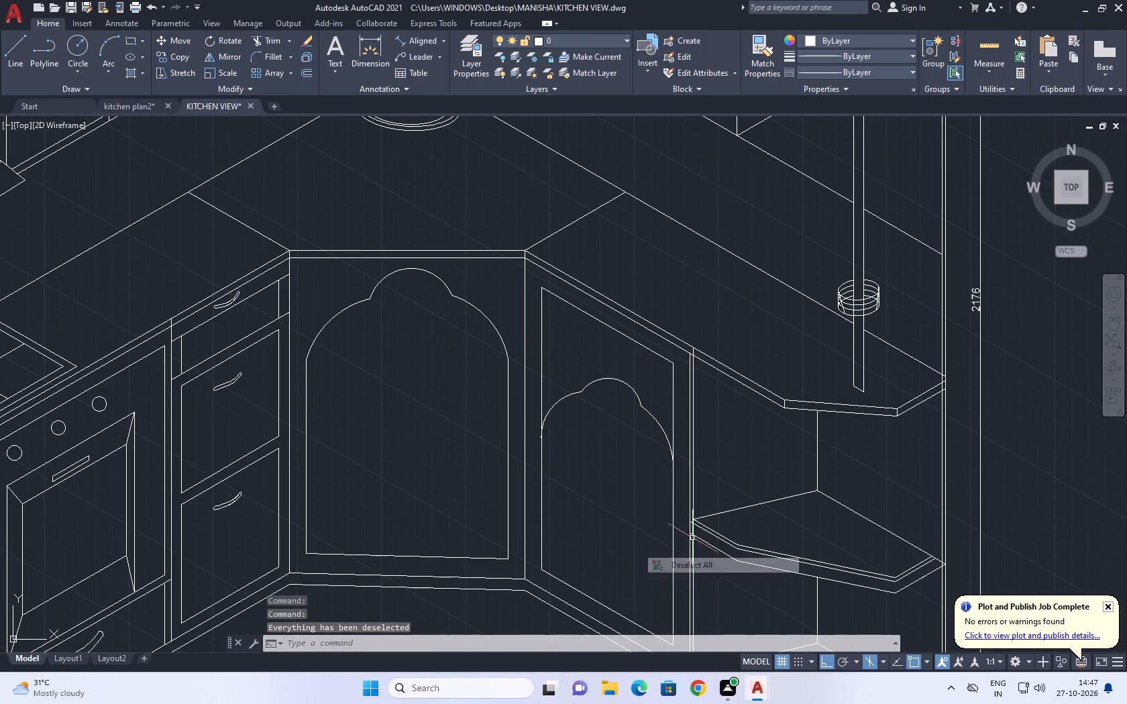
# Flatten the left-hand arc of the right base cabinet's door arch by pulling its midpoint inward, inside the door edge.
pyautogui.scroll(5, 534, 445)
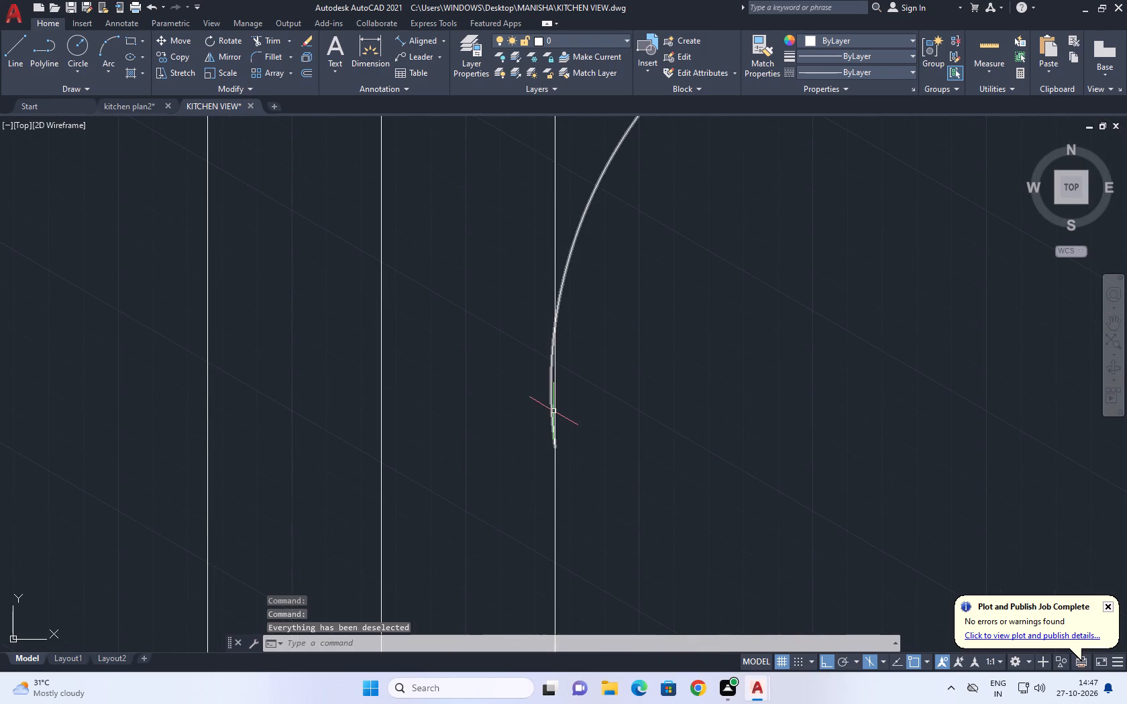
pyautogui.click(553, 411)
pyautogui.scroll(-4, 554, 416)
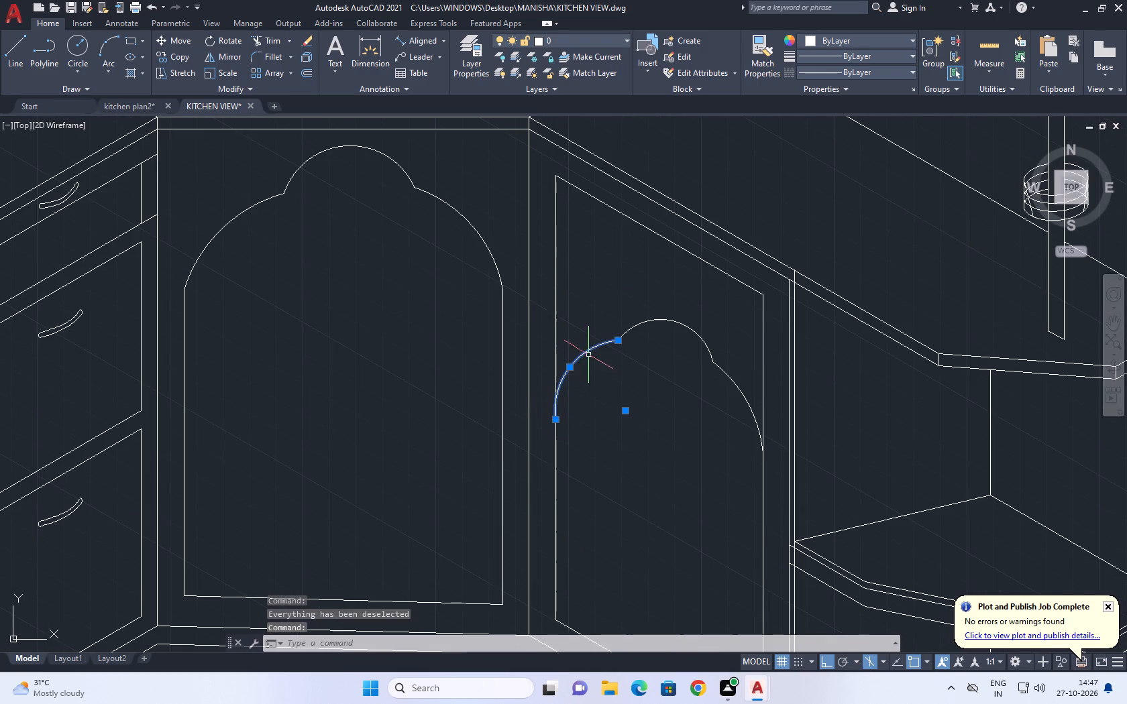
pyautogui.scroll(2, 574, 360)
pyautogui.click(562, 377)
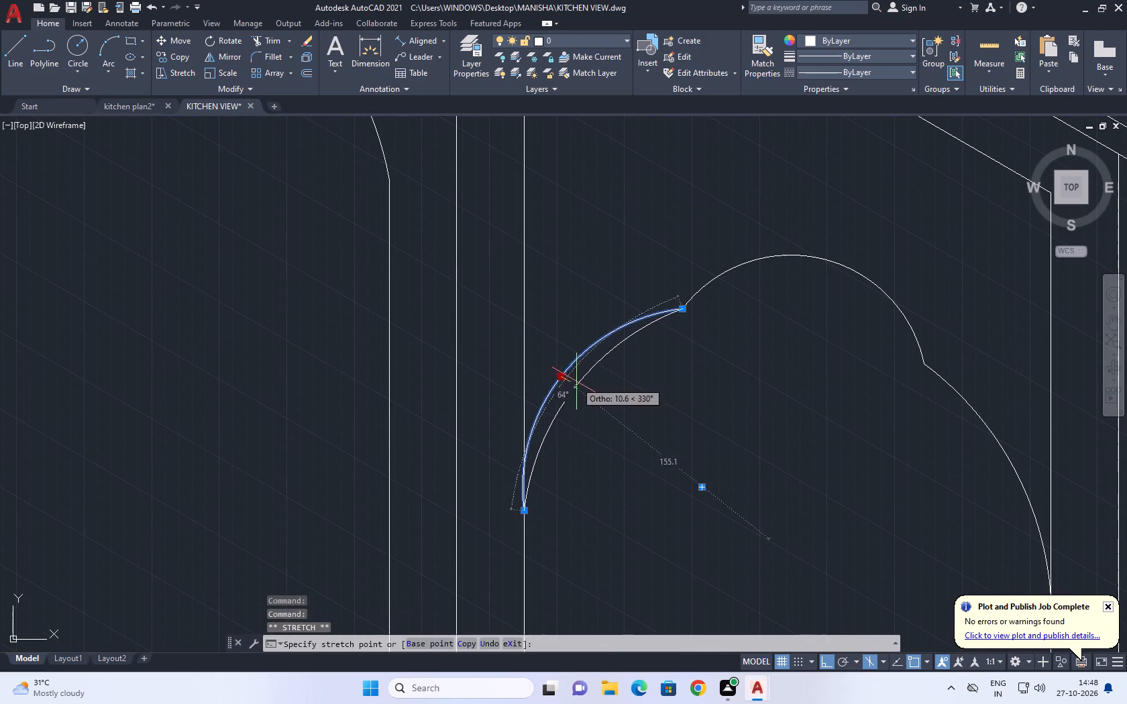
pyautogui.click(580, 382)
pyautogui.moveTo(750, 337); pyautogui.dragTo(727, 352, button='middle')
pyautogui.middleClick(712, 356)
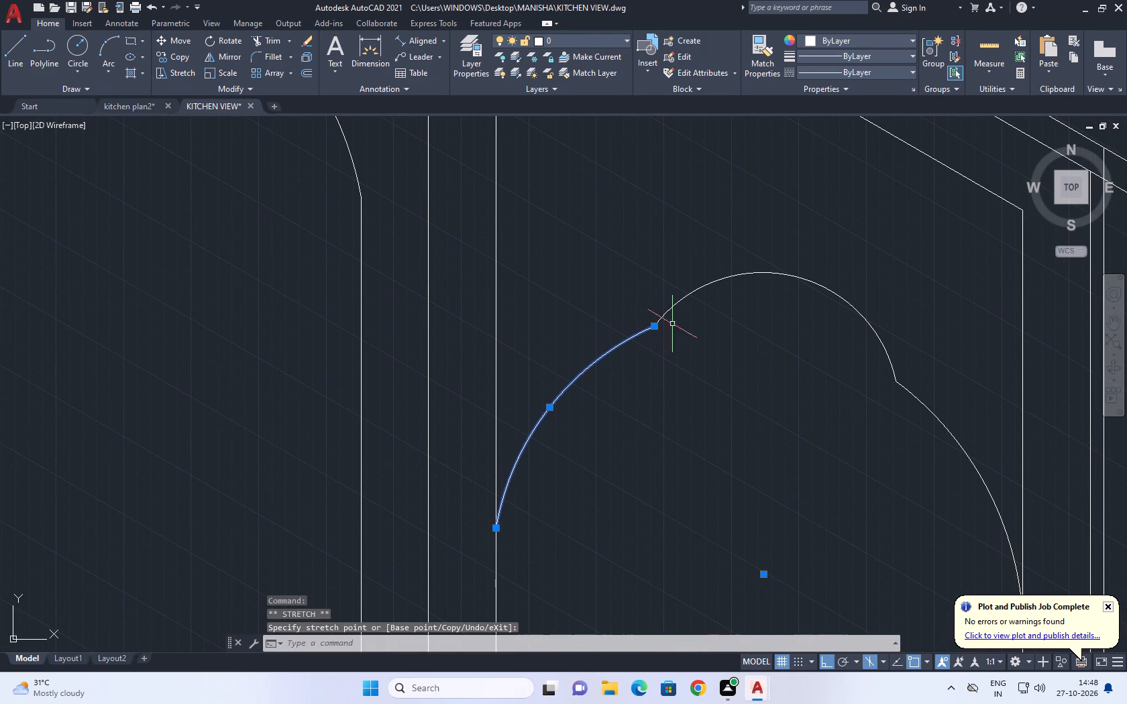
# Move the joint between the left-hand arc and the top lobe of this door arch slightly straight down, and deselect everything.
pyautogui.moveTo(746, 294); pyautogui.dragTo(750, 280)
pyautogui.click(748, 252)
pyautogui.moveTo(790, 317); pyautogui.dragTo(764, 282)
pyautogui.click(748, 255)
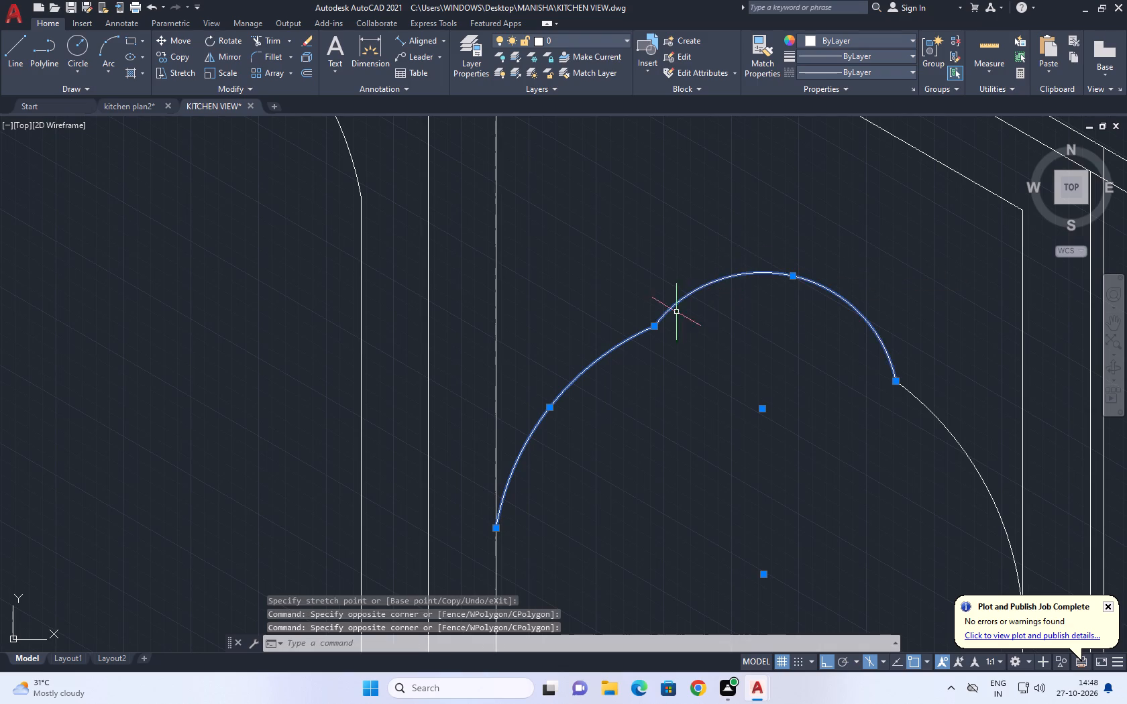
pyautogui.scroll(2, 667, 316)
pyautogui.click(631, 341)
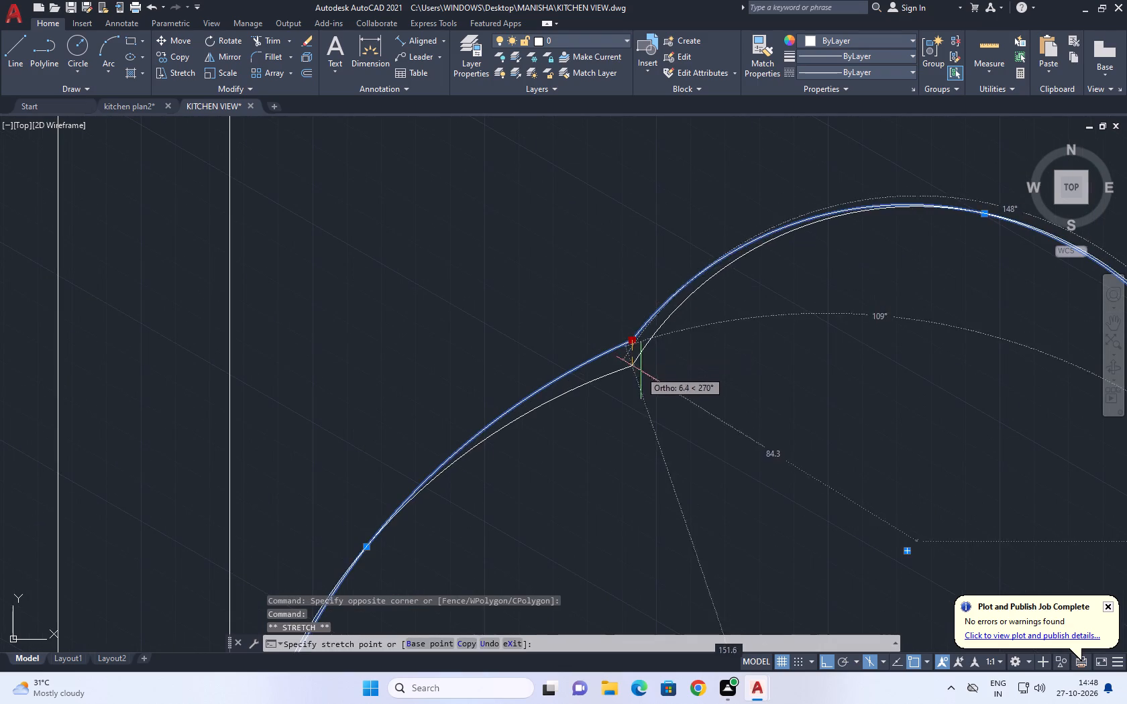
pyautogui.click(641, 371)
pyautogui.scroll(-5, 665, 327)
pyautogui.moveTo(714, 311); pyautogui.dragTo(680, 312, button='middle')
pyautogui.rightClick(701, 294)
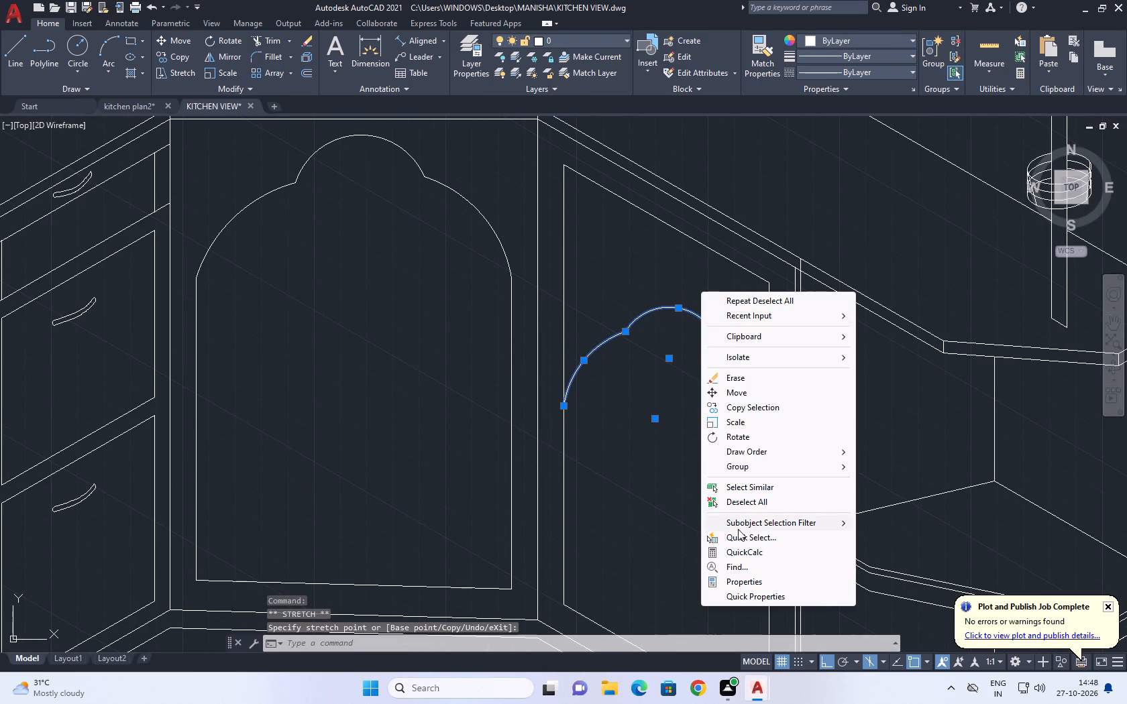
pyautogui.click(756, 497)
# Examine closely where the right-hand arc of the reshaped door arch meets the door's vertical edge.
pyautogui.scroll(-1, 708, 461)
pyautogui.moveTo(763, 446); pyautogui.dragTo(663, 421, button='middle')
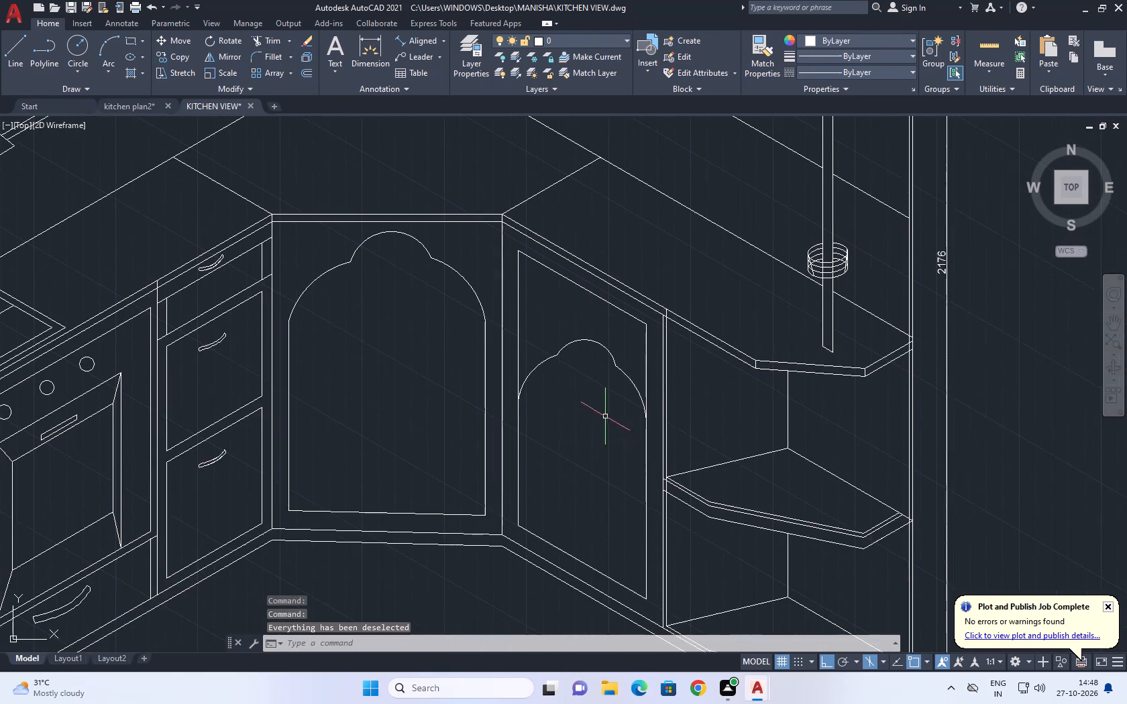
pyautogui.scroll(4, 633, 416)
pyautogui.scroll(4, 649, 478)
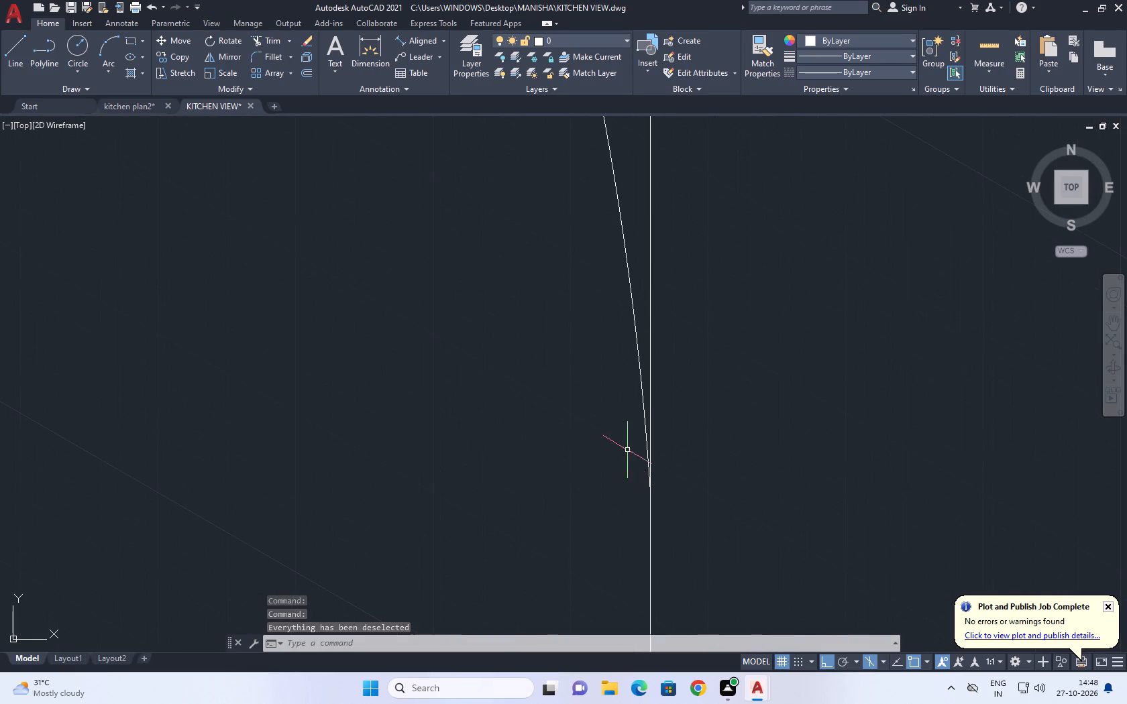
pyautogui.scroll(8, 643, 480)
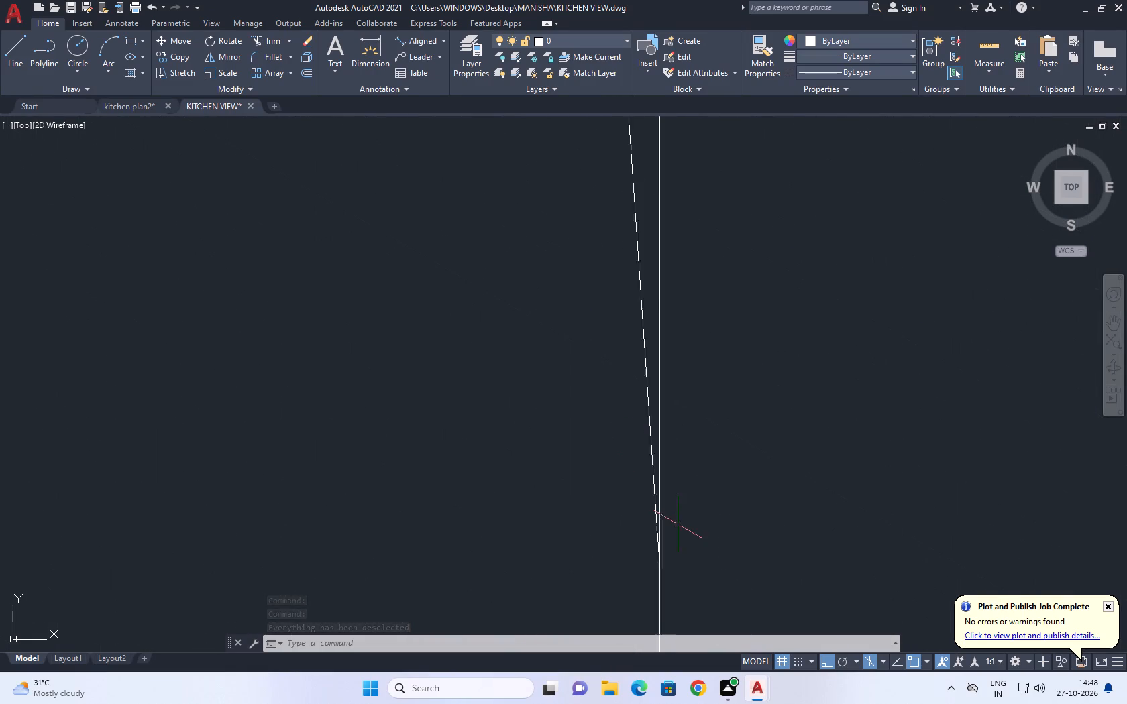
pyautogui.moveTo(661, 545); pyautogui.dragTo(611, 500, button='middle')
pyautogui.scroll(1, 561, 448)
pyautogui.scroll(-20, 558, 433)
pyautogui.scroll(-1, 558, 433)
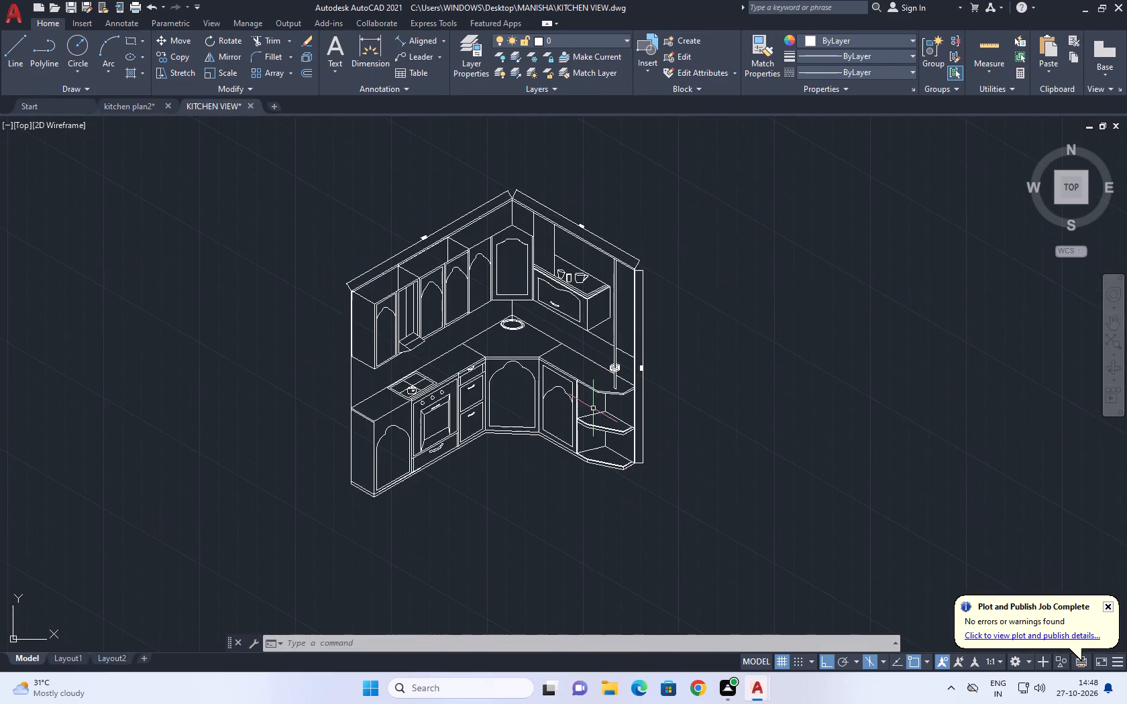
# Flatten the right-hand arc of the corner base cabinet's door arch by moving its midpoint inward, and deselect it.
pyautogui.moveTo(635, 426); pyautogui.dragTo(620, 379, button='middle')
pyautogui.scroll(3, 519, 334)
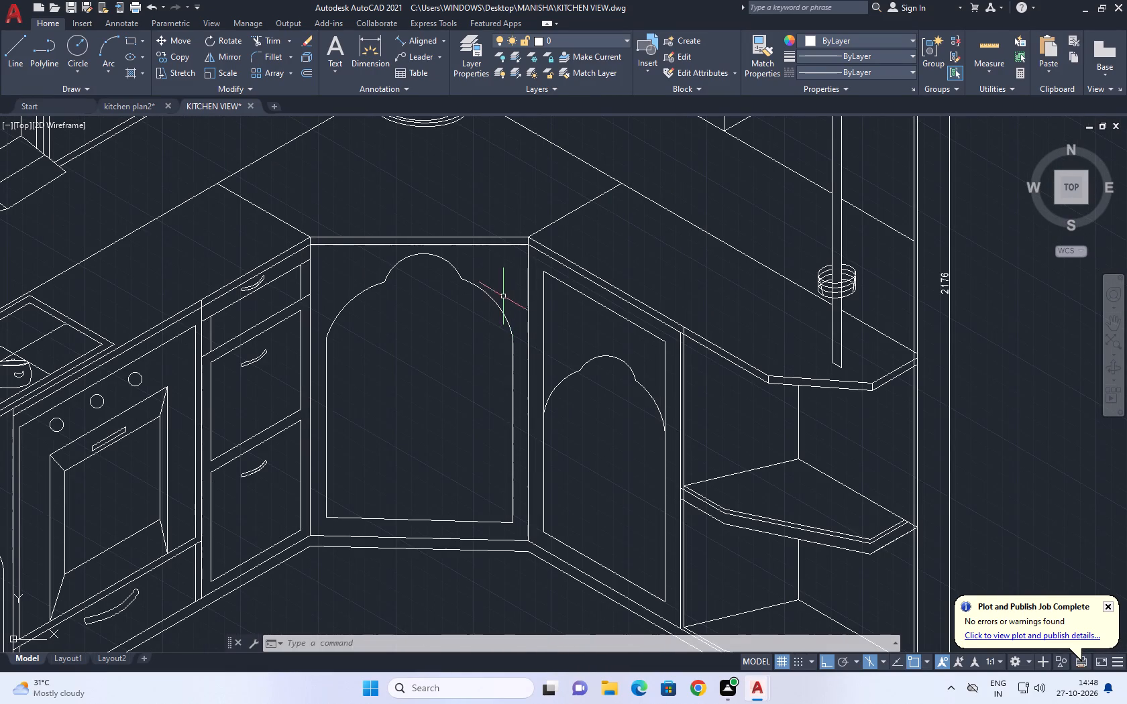
pyautogui.click(502, 296)
pyautogui.click(486, 299)
pyautogui.scroll(3, 474, 290)
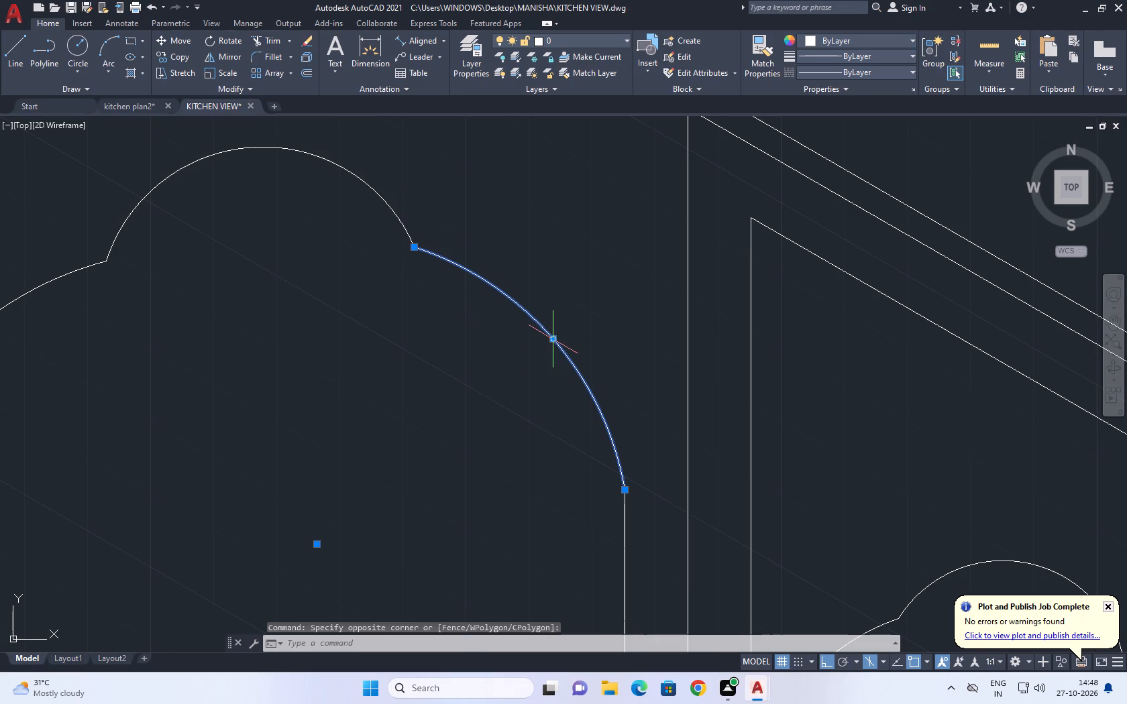
pyautogui.click(551, 338)
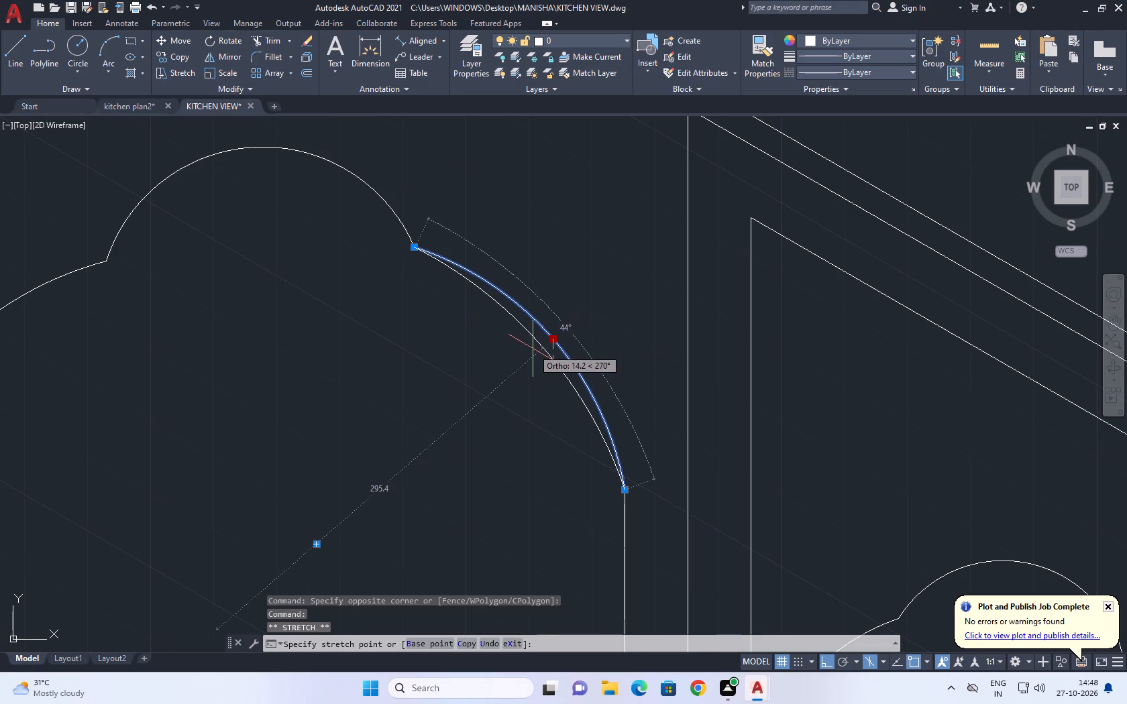
pyautogui.click(533, 349)
pyautogui.scroll(-2, 567, 343)
pyautogui.click(560, 343)
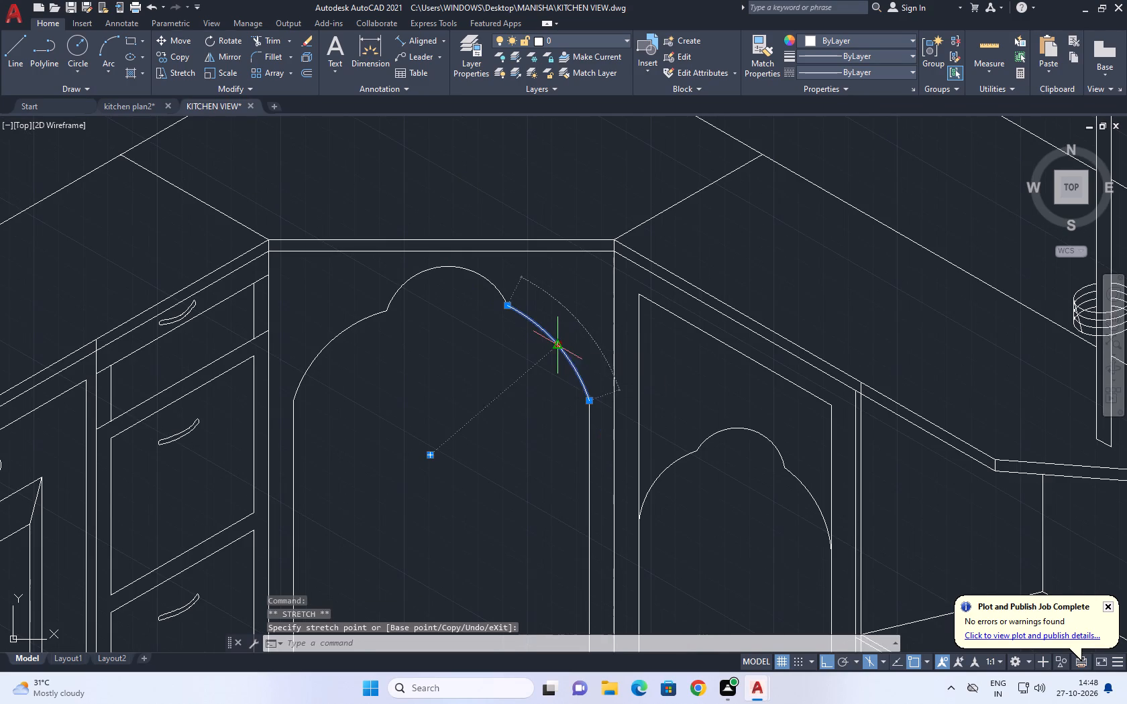
pyautogui.scroll(2, 559, 341)
pyautogui.click(559, 341)
pyautogui.scroll(-3, 574, 343)
pyautogui.middleClick(586, 334)
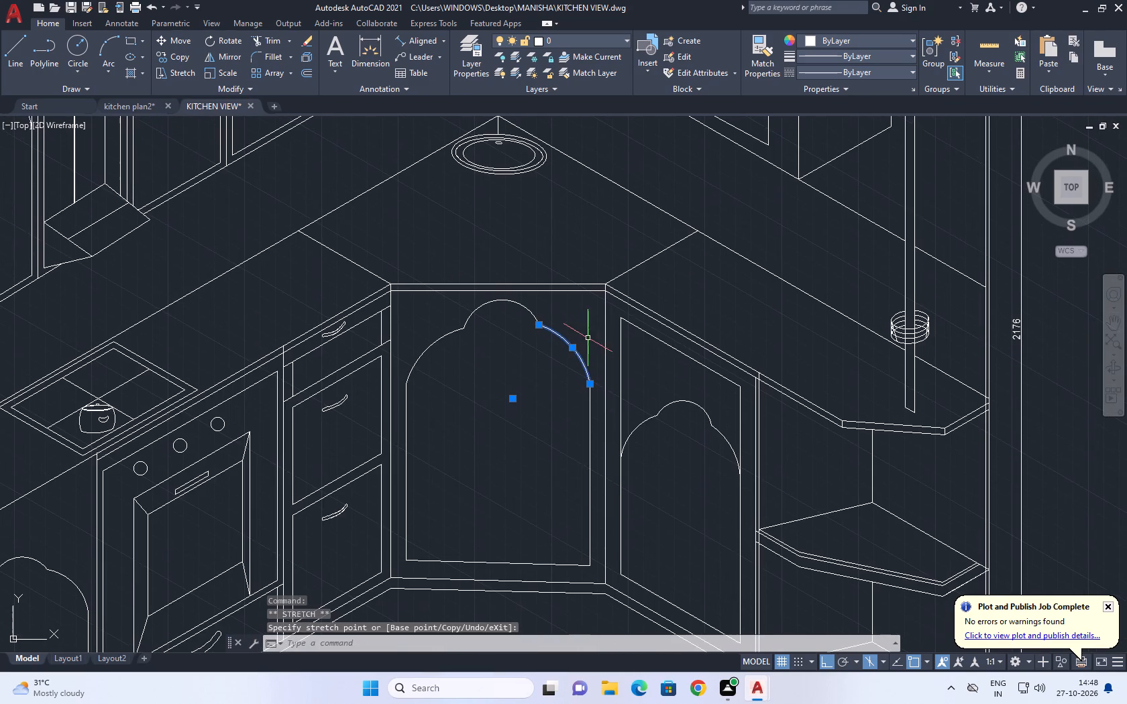
pyautogui.rightClick(482, 324)
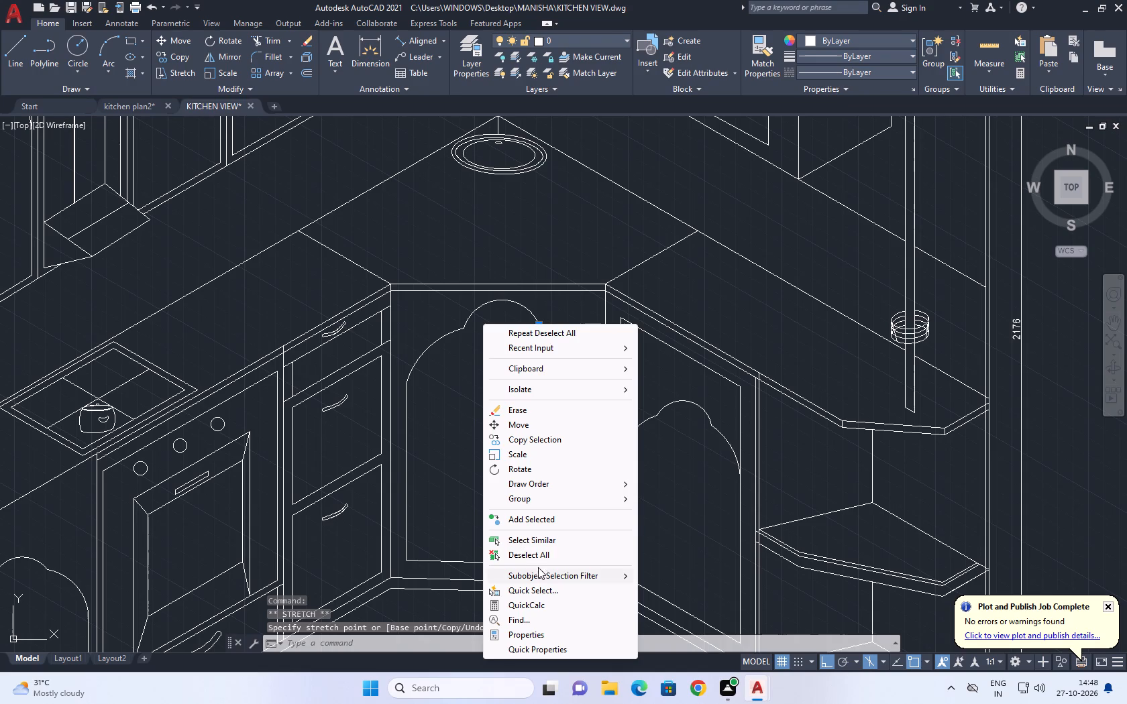
pyautogui.click(552, 550)
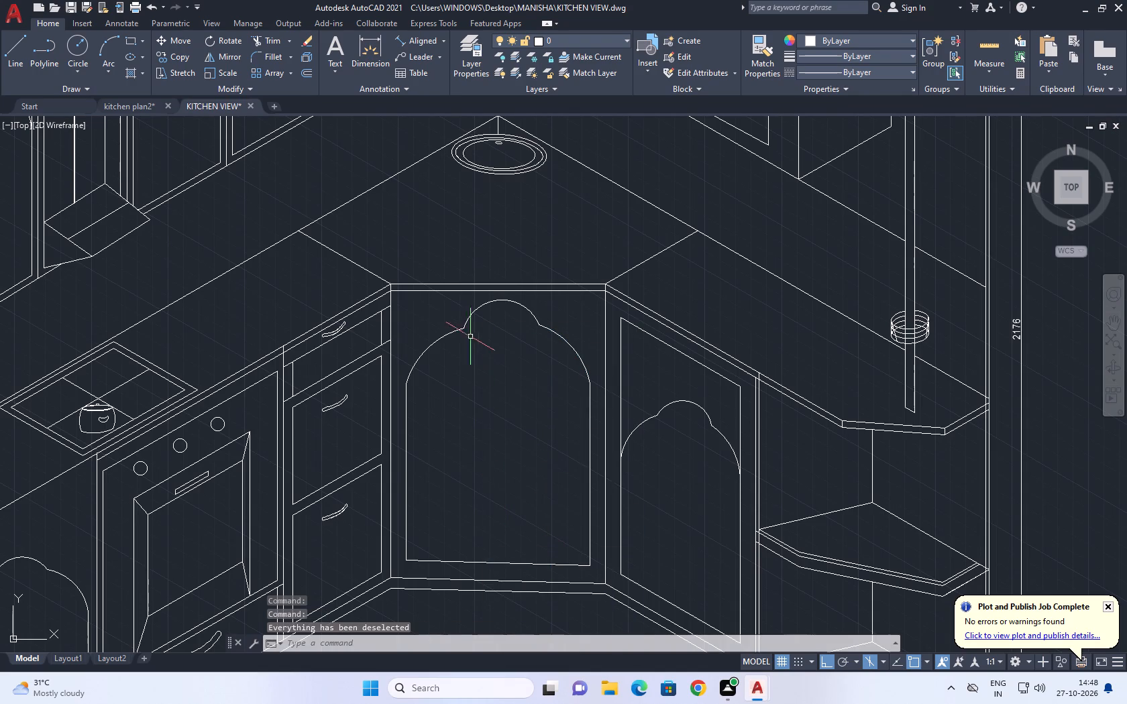
# Draw a three-point arc over the hob pot's lid, from the left rim through the knob's upper-left corner to the right rim.
pyautogui.moveTo(543, 357); pyautogui.dragTo(539, 408, button='middle')
pyautogui.scroll(-2, 599, 439)
pyautogui.moveTo(687, 443); pyautogui.dragTo(657, 449, button='middle')
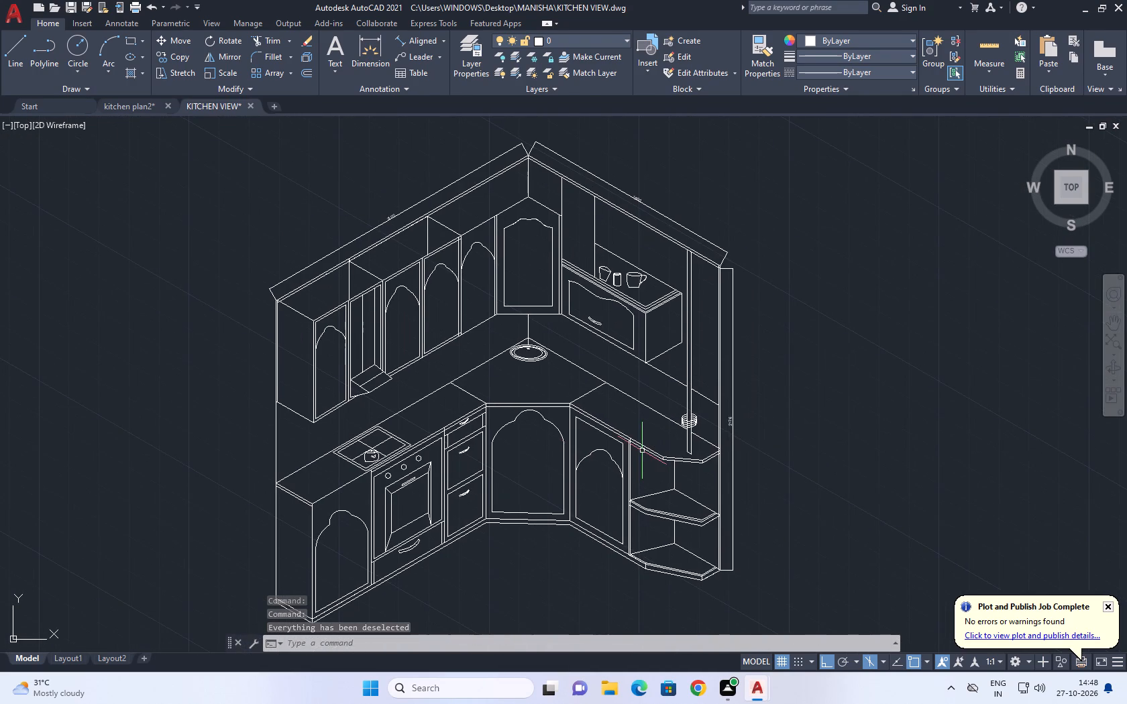
pyautogui.moveTo(528, 341); pyautogui.dragTo(542, 345, button='middle')
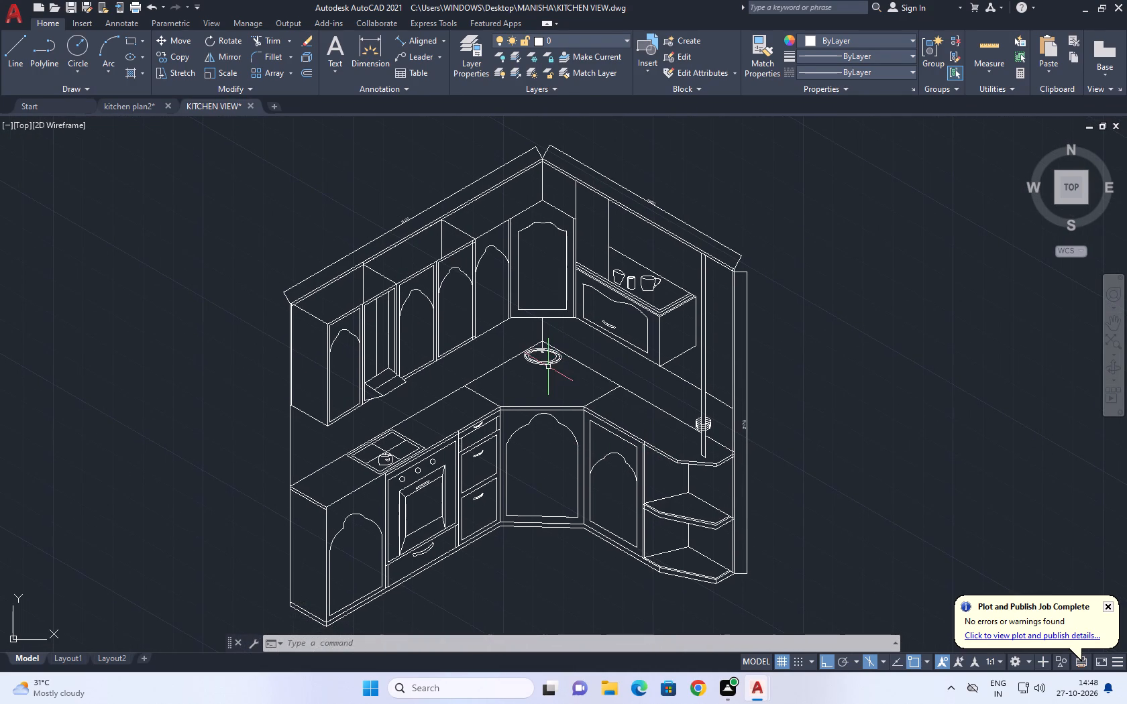
pyautogui.scroll(2, 373, 457)
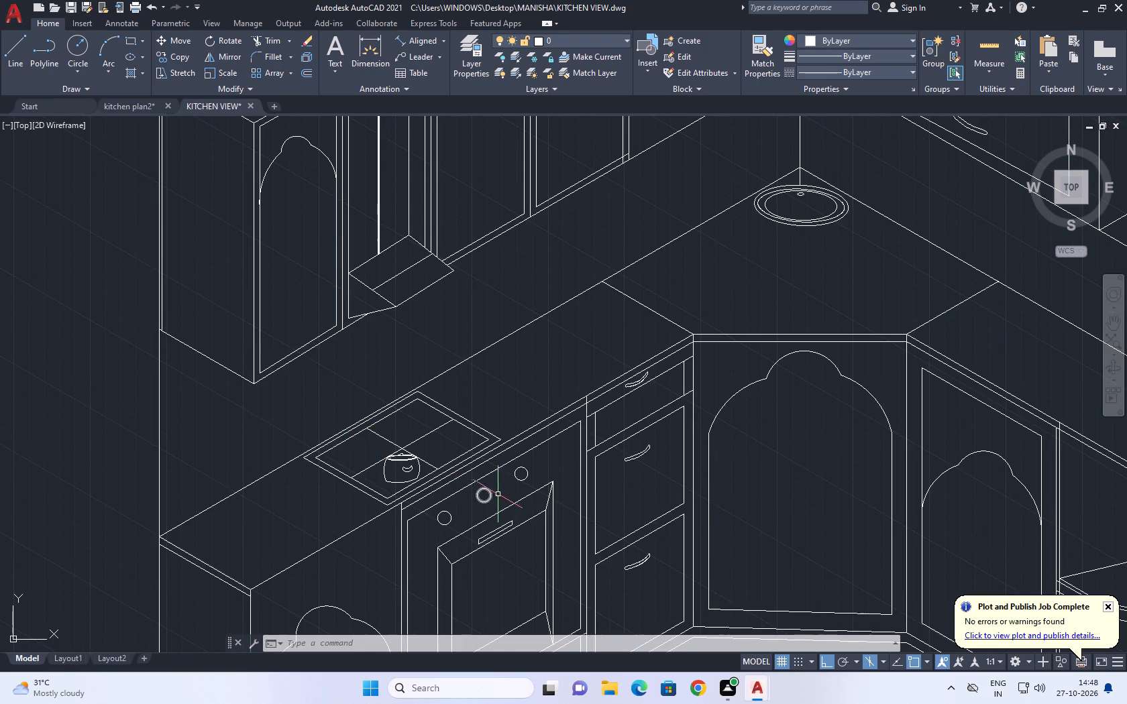
pyautogui.scroll(3, 411, 451)
pyautogui.scroll(2, 336, 487)
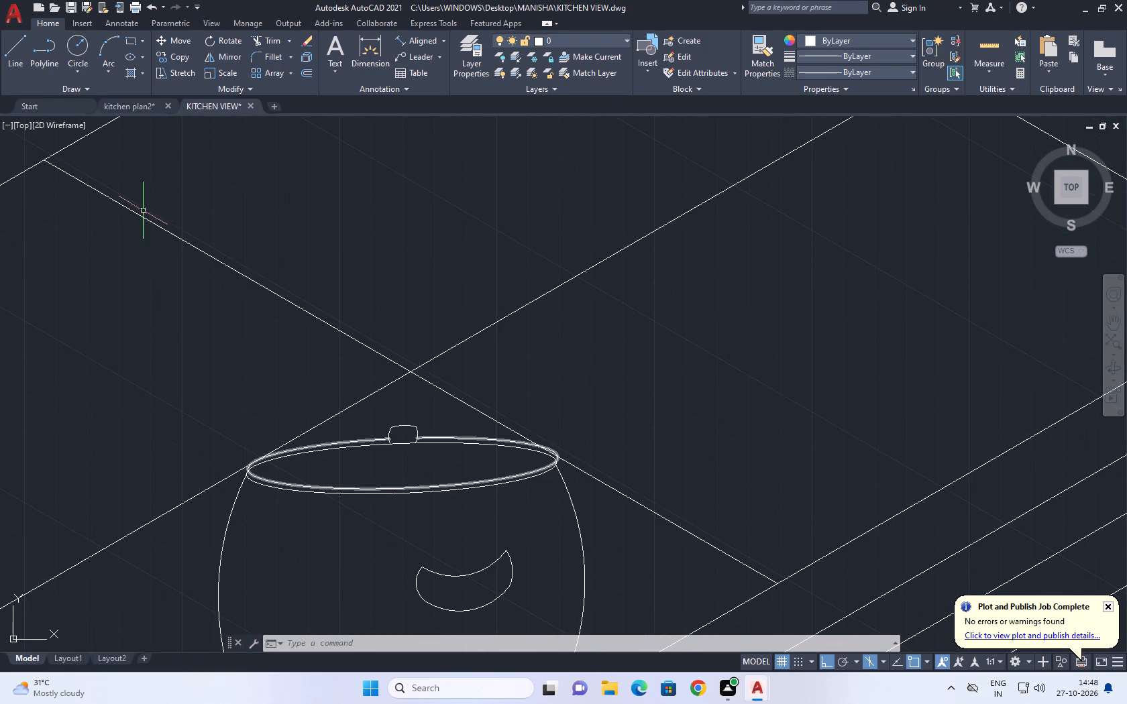
pyautogui.click(103, 40)
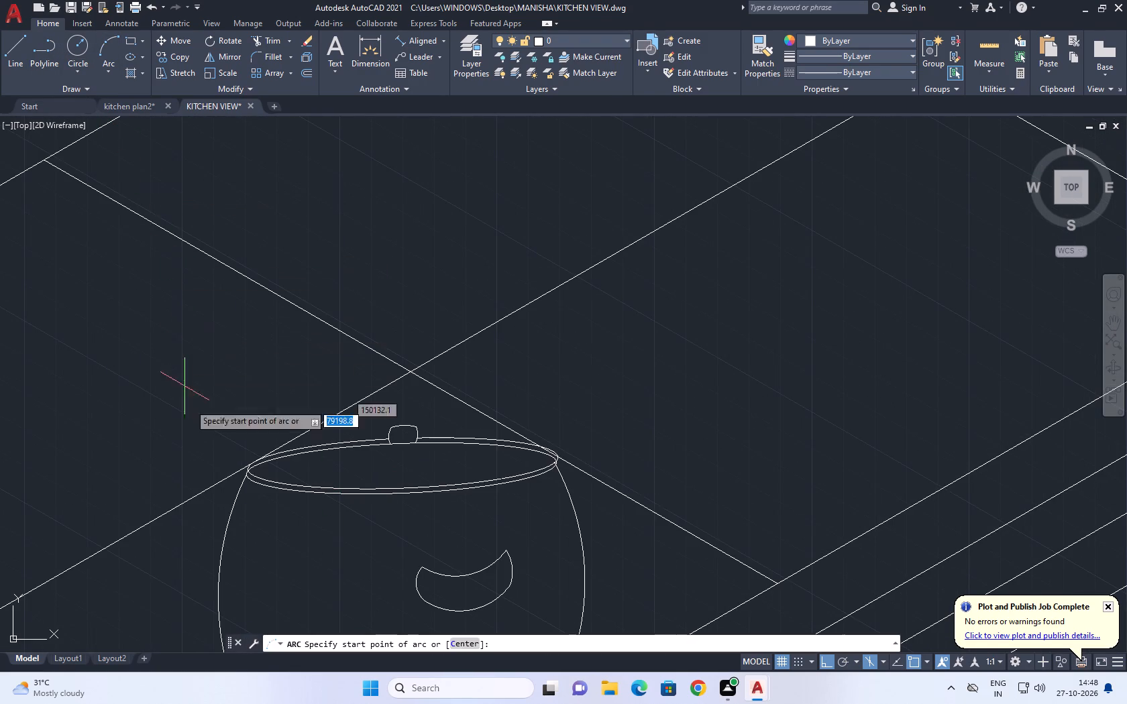
pyautogui.scroll(2, 226, 487)
pyautogui.click(272, 453)
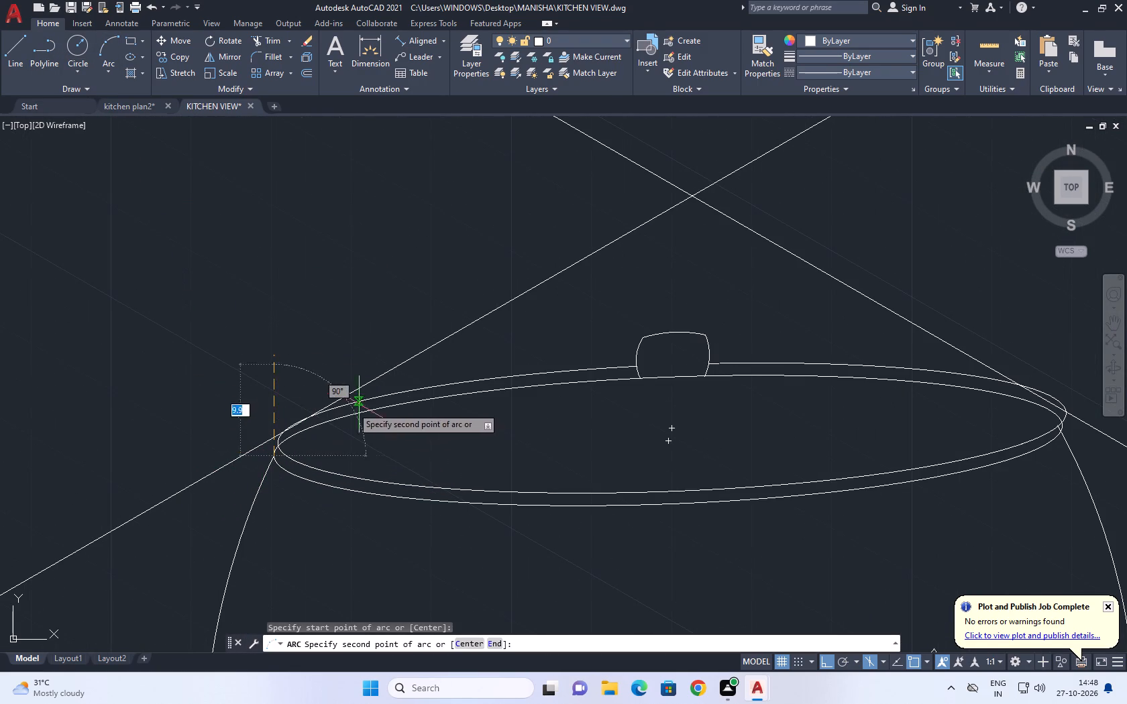
pyautogui.click(639, 339)
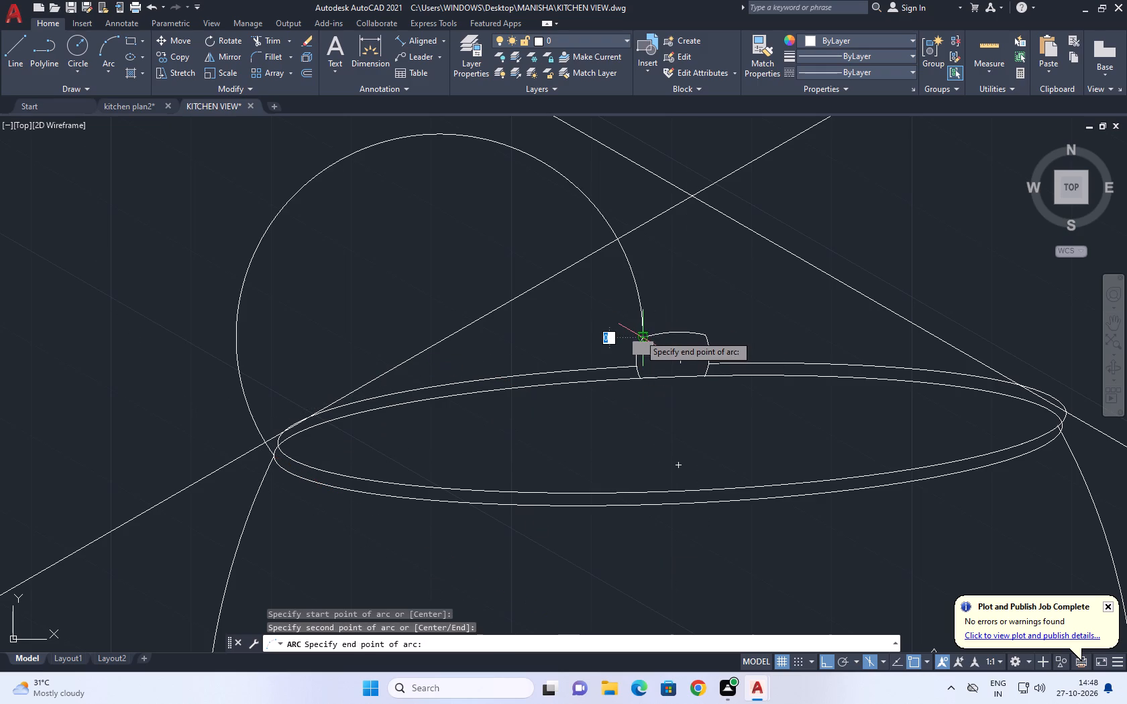
pyautogui.rightClick(639, 335)
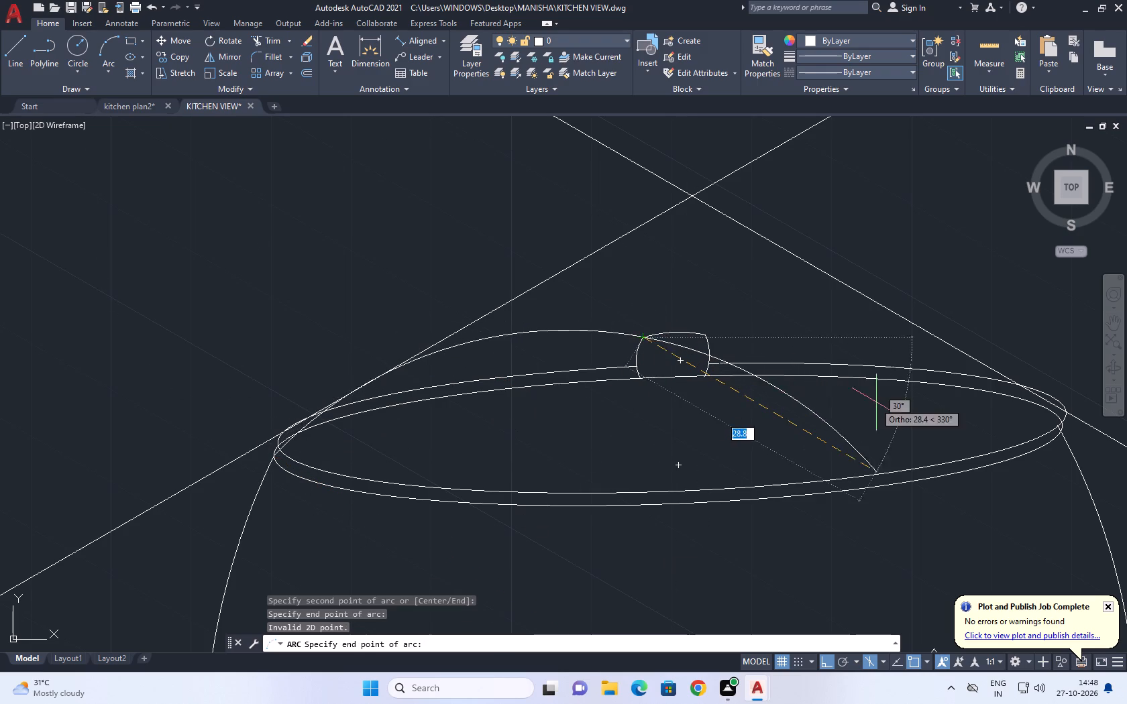
pyautogui.click(1069, 416)
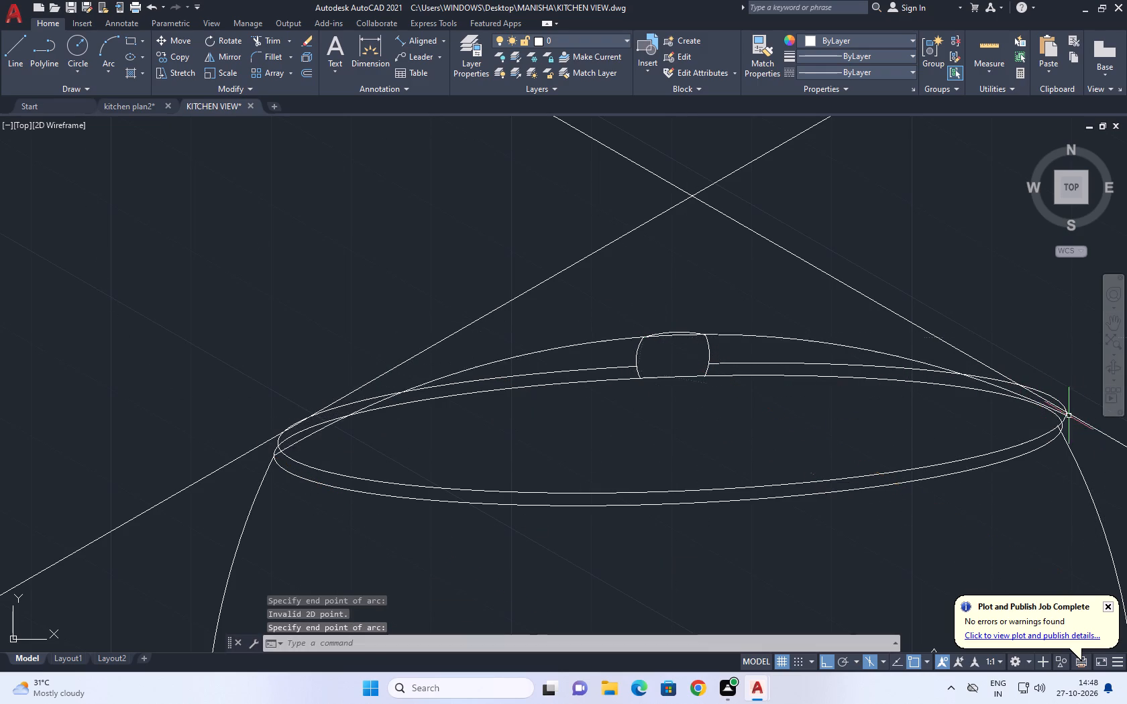
# Raise the midpoint of the new lid arc slightly to meet the top of the knob, and deselect it.
pyautogui.scroll(2, 710, 343)
pyautogui.click(737, 326)
pyautogui.click(728, 308)
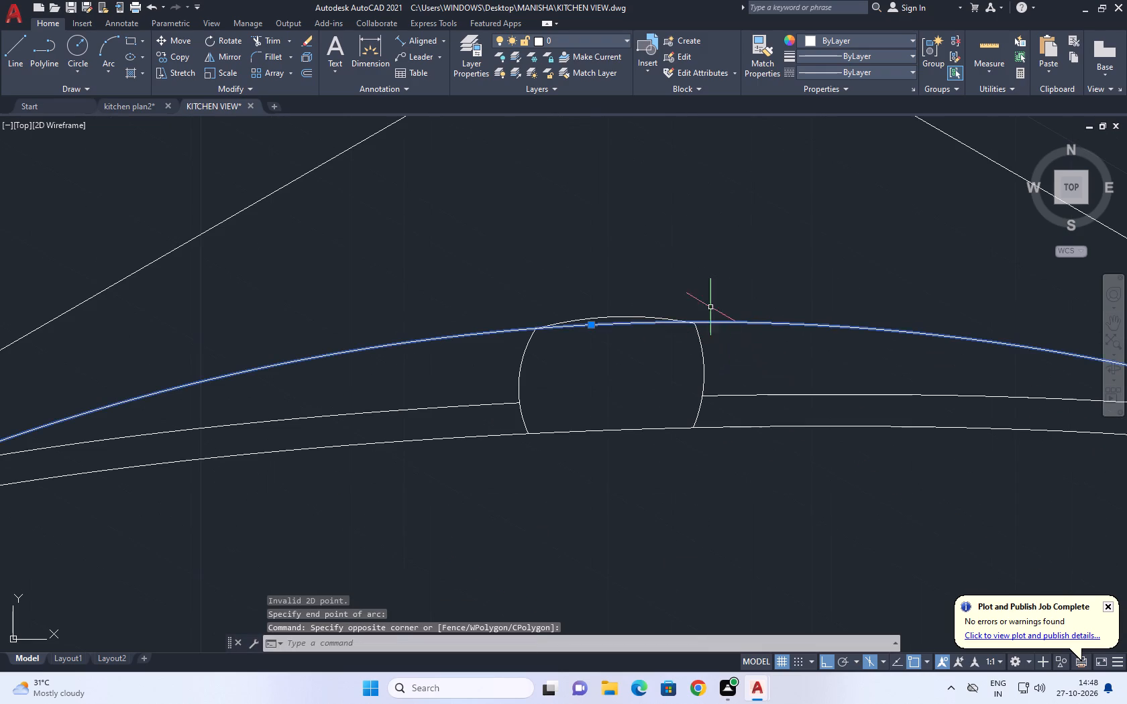
pyautogui.scroll(2, 609, 316)
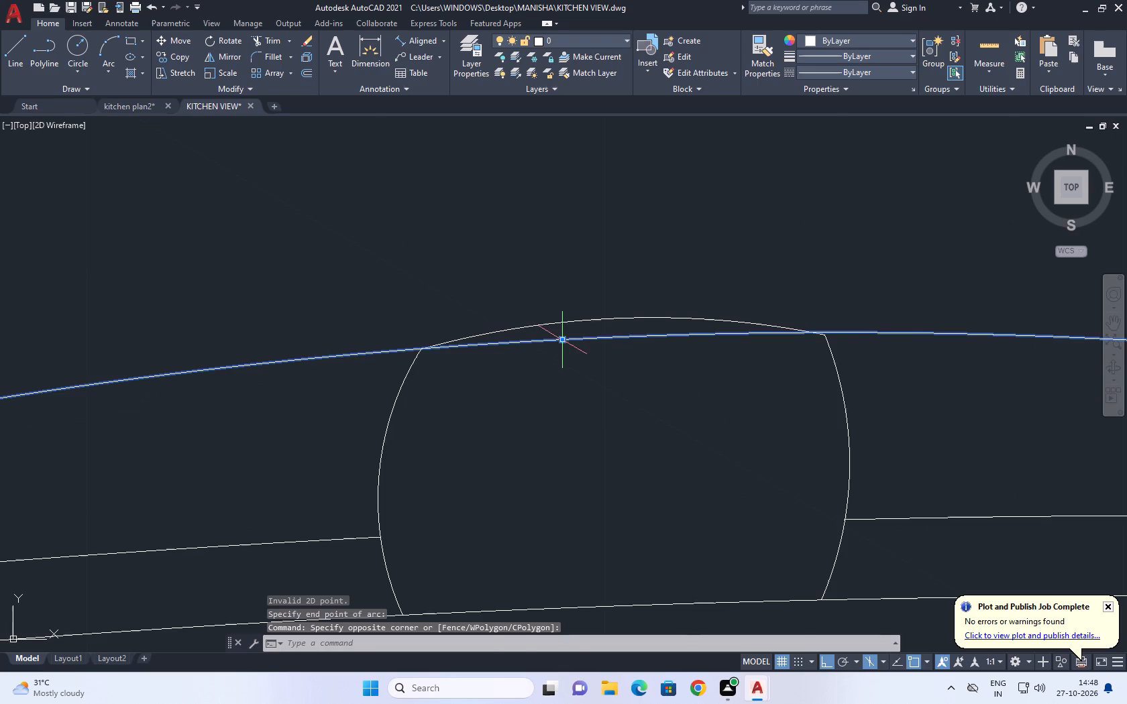
pyautogui.click(564, 339)
pyautogui.click(616, 313)
pyautogui.scroll(-5, 631, 339)
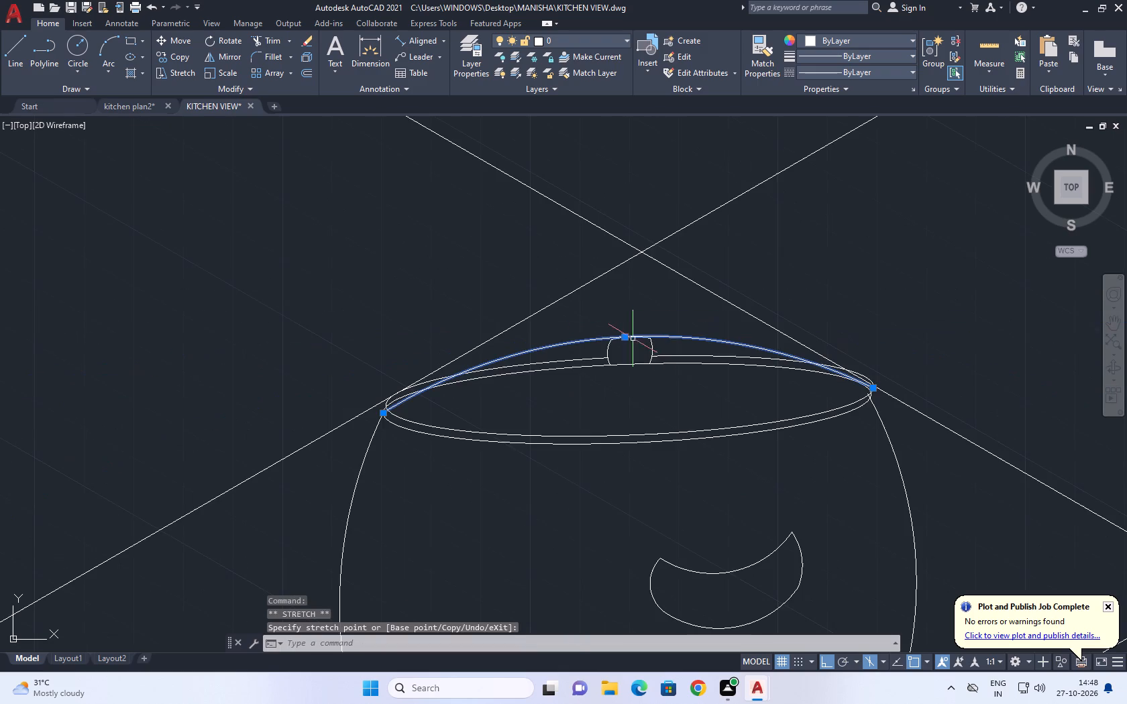
pyautogui.moveTo(731, 336); pyautogui.dragTo(662, 416, button='middle')
pyautogui.moveTo(786, 324); pyautogui.dragTo(784, 330, button='right')
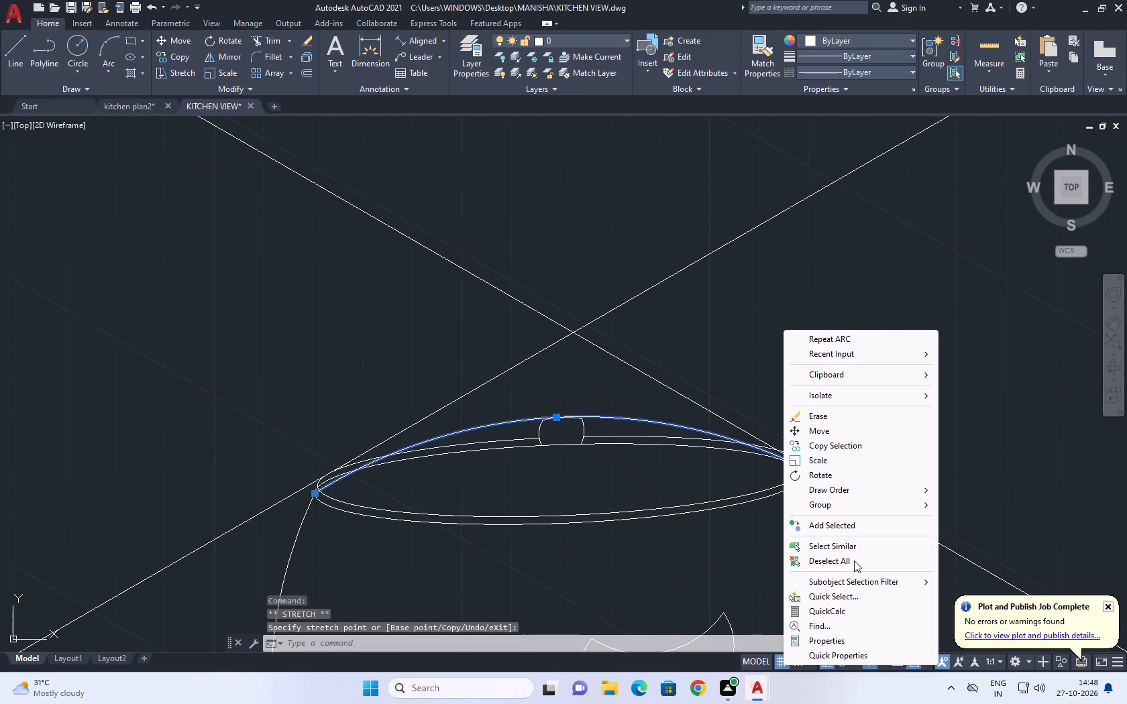
pyautogui.click(839, 559)
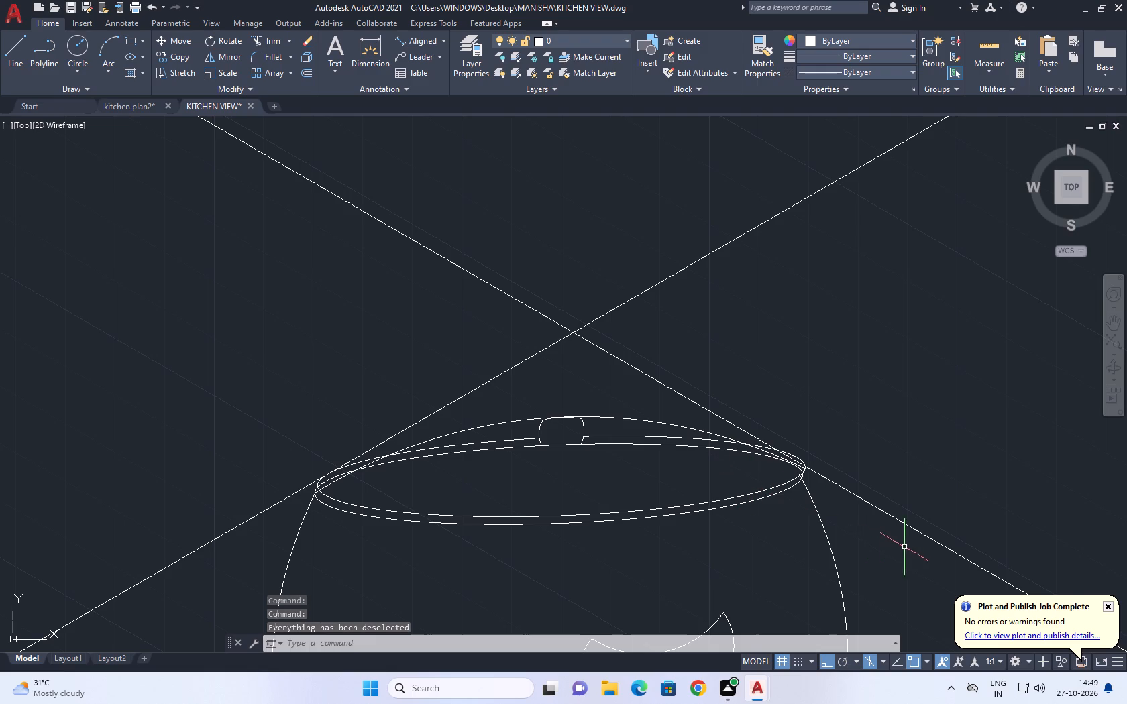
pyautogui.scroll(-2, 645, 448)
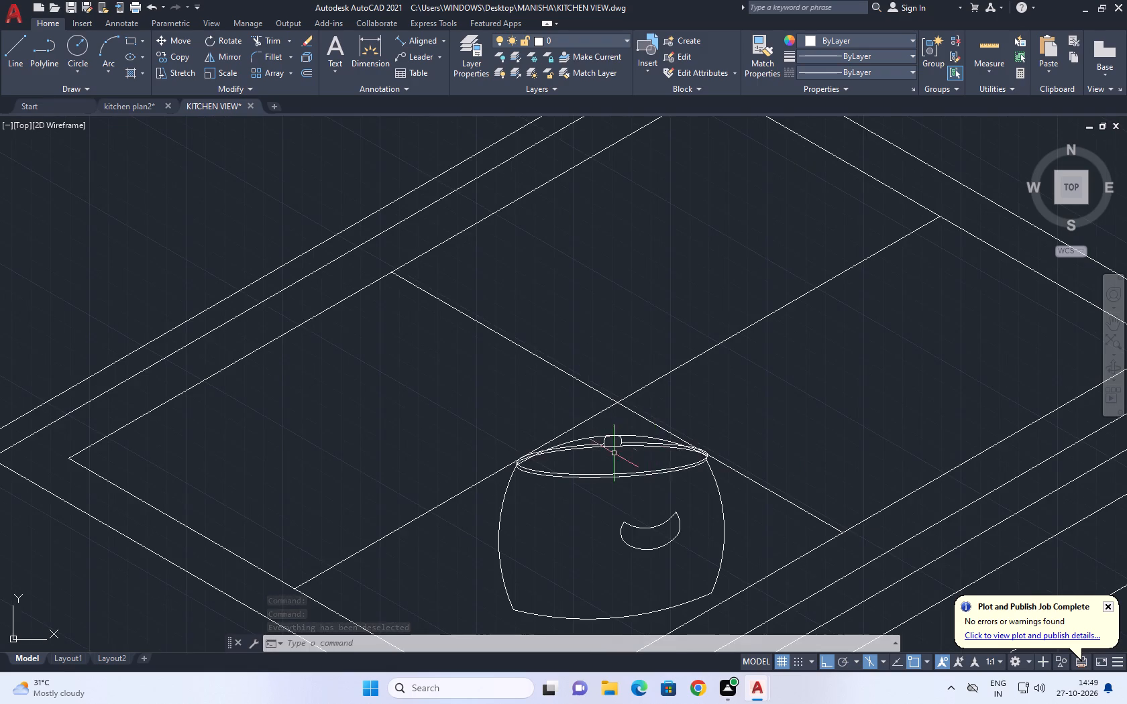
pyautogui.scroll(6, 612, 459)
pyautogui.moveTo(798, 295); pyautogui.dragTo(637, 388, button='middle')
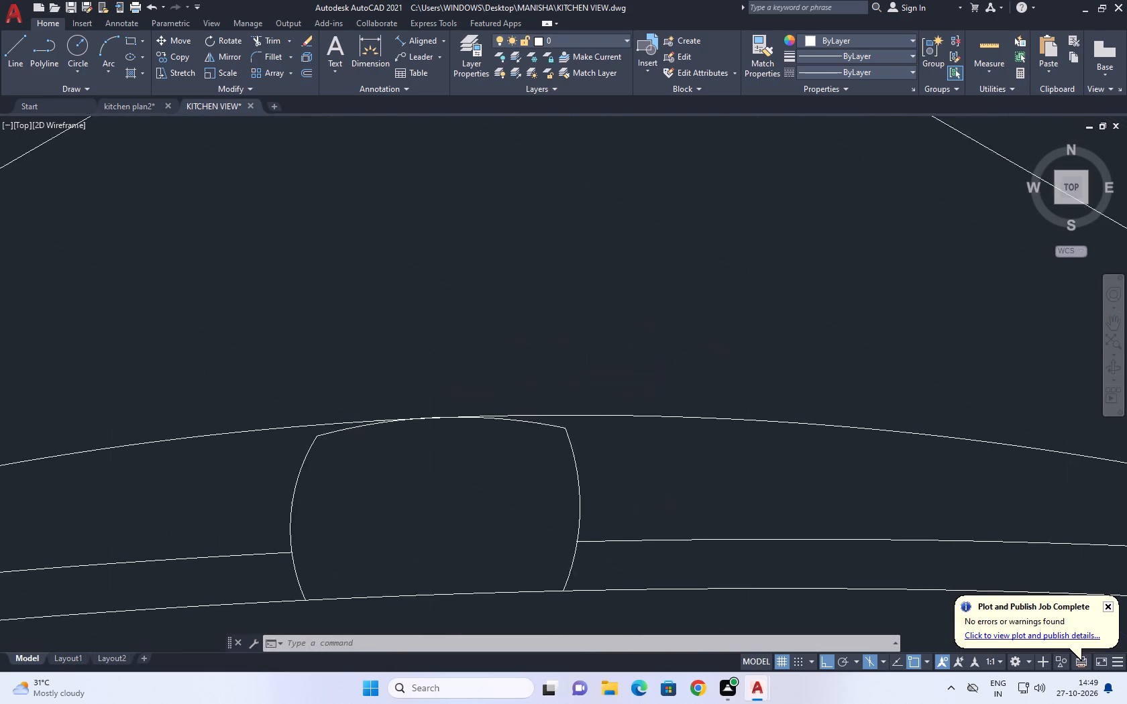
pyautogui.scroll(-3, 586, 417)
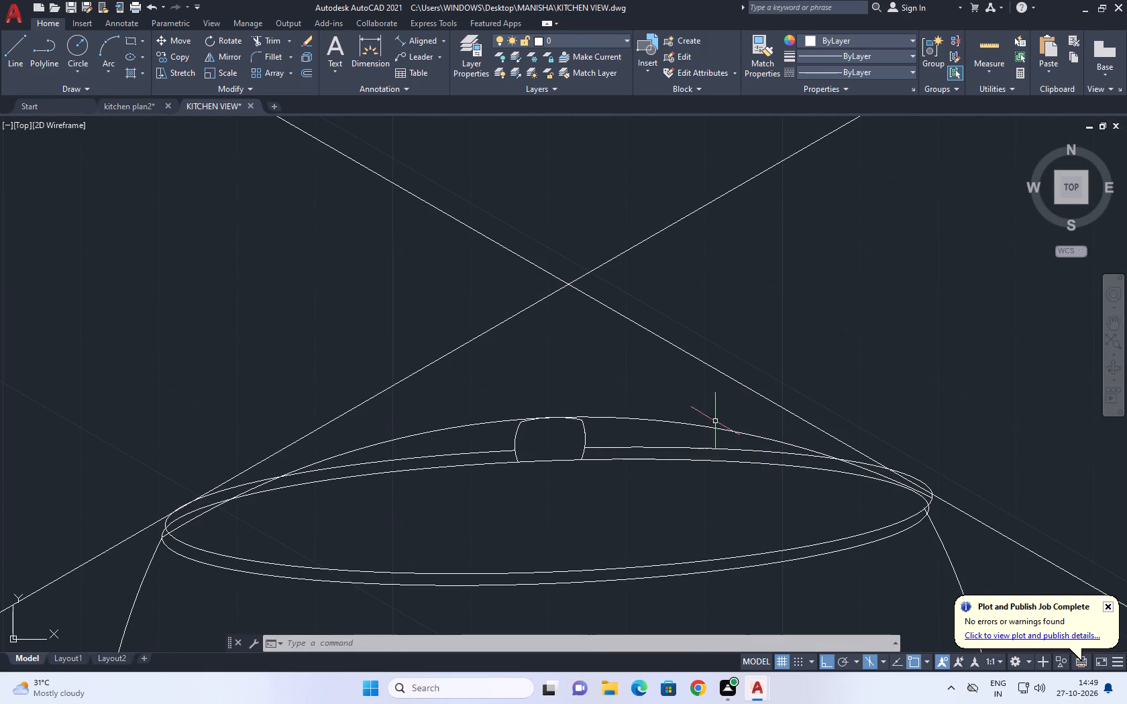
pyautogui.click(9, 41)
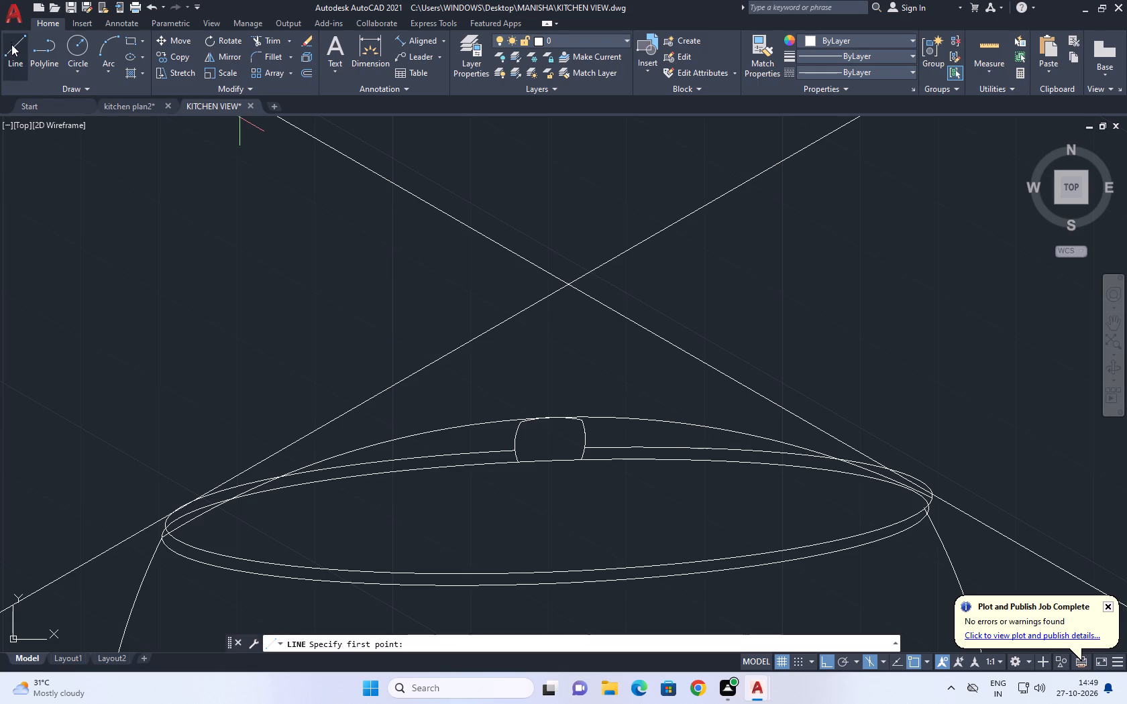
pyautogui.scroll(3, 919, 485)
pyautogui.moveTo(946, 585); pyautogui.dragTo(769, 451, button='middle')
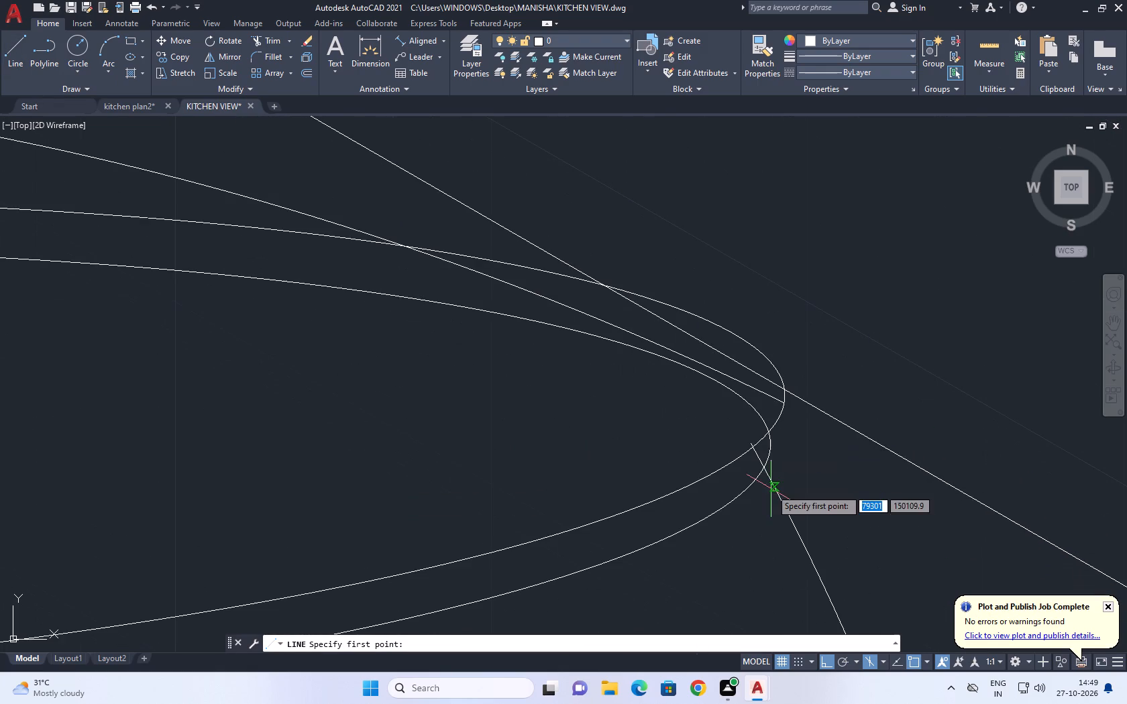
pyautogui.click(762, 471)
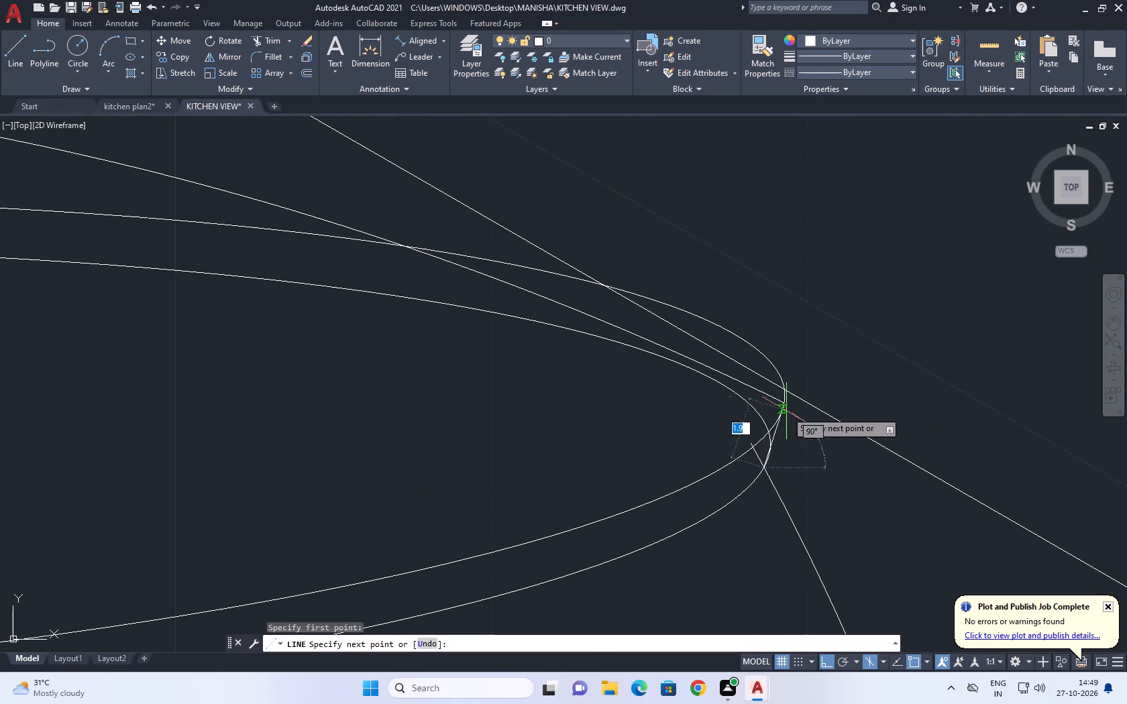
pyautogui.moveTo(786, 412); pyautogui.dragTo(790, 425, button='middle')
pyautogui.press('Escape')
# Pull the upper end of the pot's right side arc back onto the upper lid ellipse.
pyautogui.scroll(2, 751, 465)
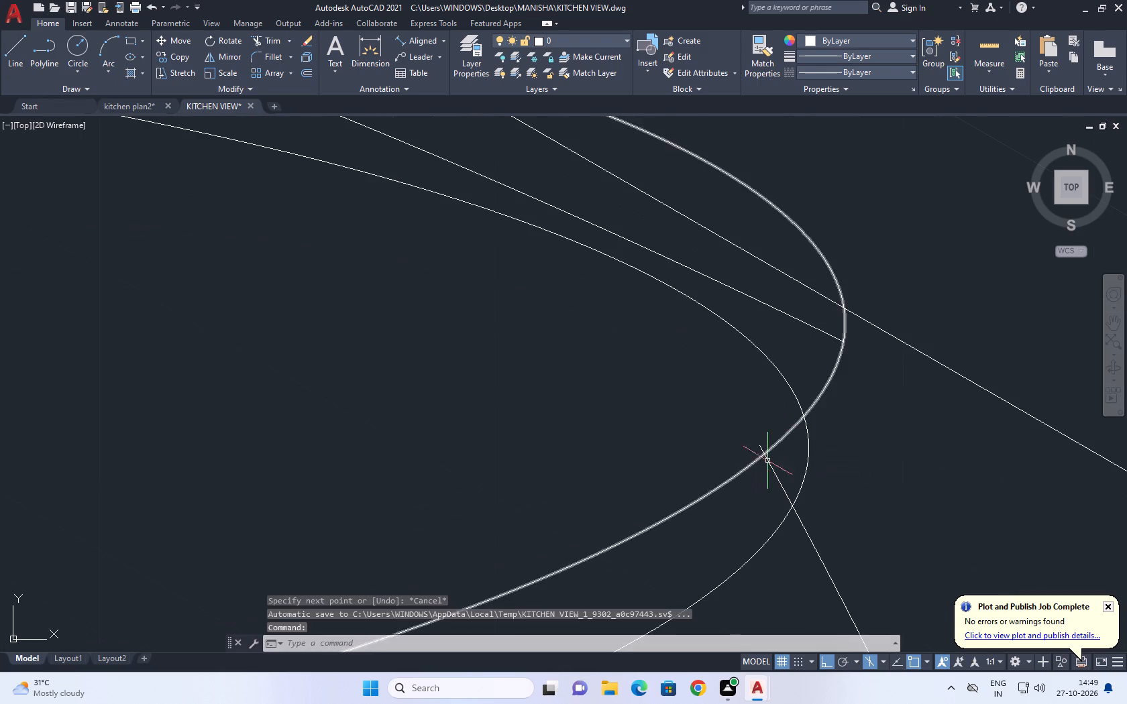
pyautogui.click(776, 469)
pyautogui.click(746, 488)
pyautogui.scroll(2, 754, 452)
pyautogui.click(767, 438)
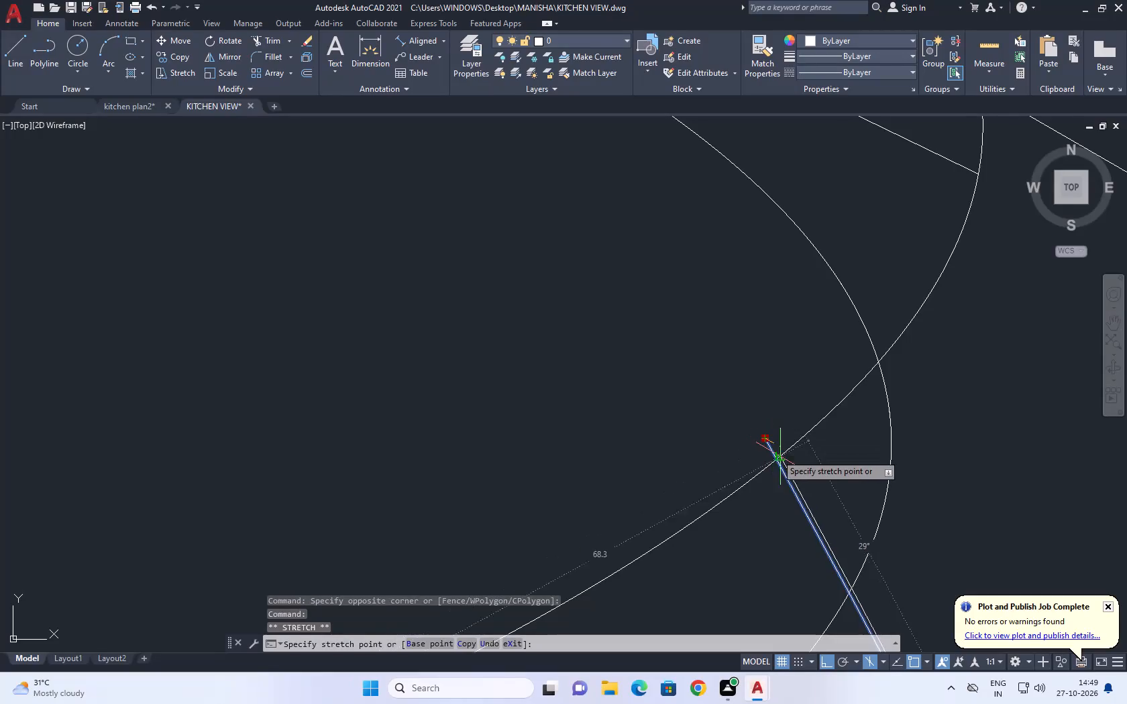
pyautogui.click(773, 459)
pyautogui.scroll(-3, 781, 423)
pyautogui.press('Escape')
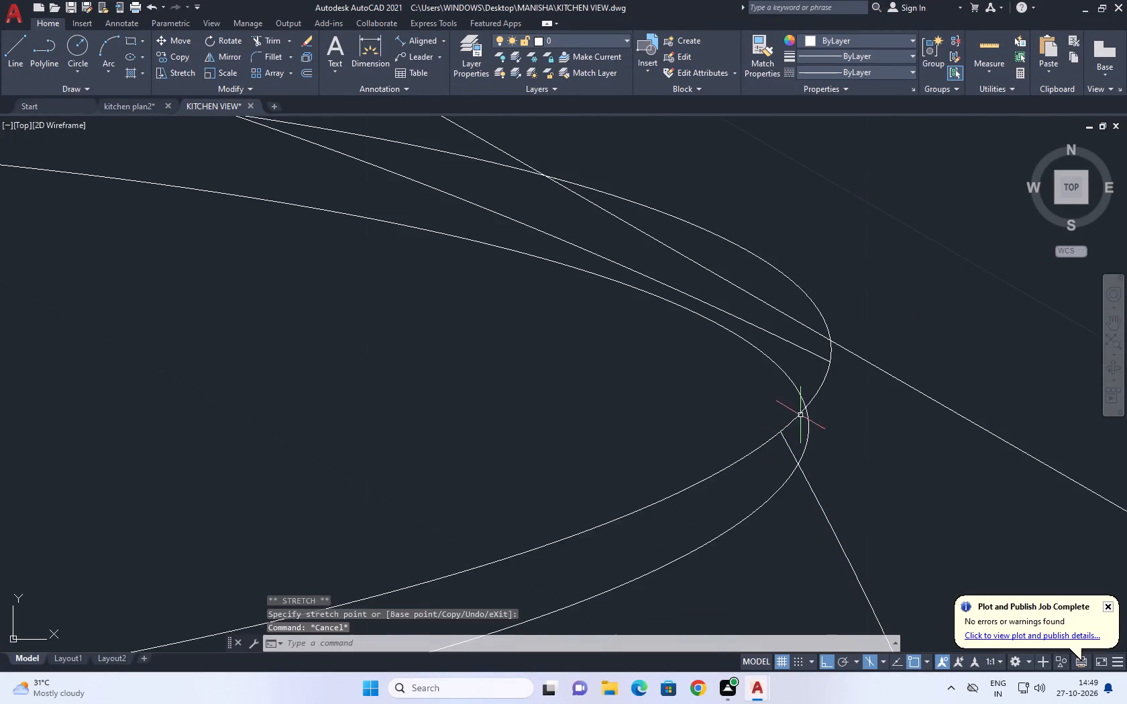
# Move the upper end of the pot's right side arc down onto the lower lid ellipse, and deselect it.
pyautogui.moveTo(800, 414); pyautogui.dragTo(806, 433, button='middle')
pyautogui.scroll(-4, 801, 454)
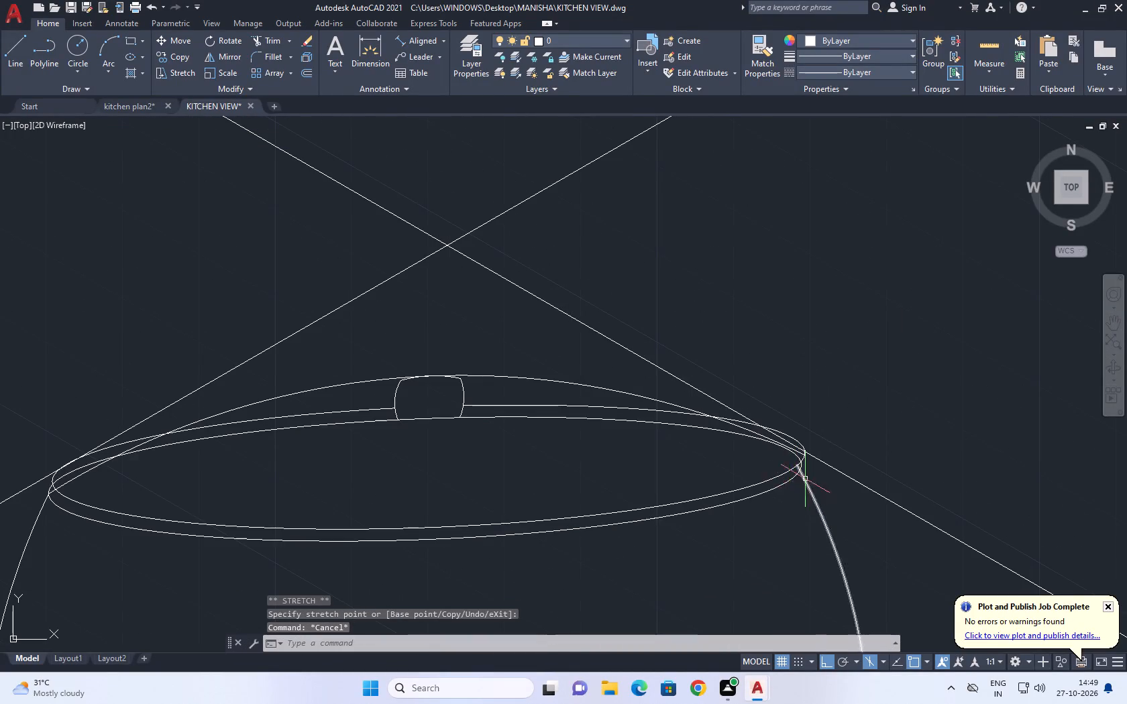
pyautogui.scroll(5, 805, 477)
pyautogui.click(796, 396)
pyautogui.click(767, 406)
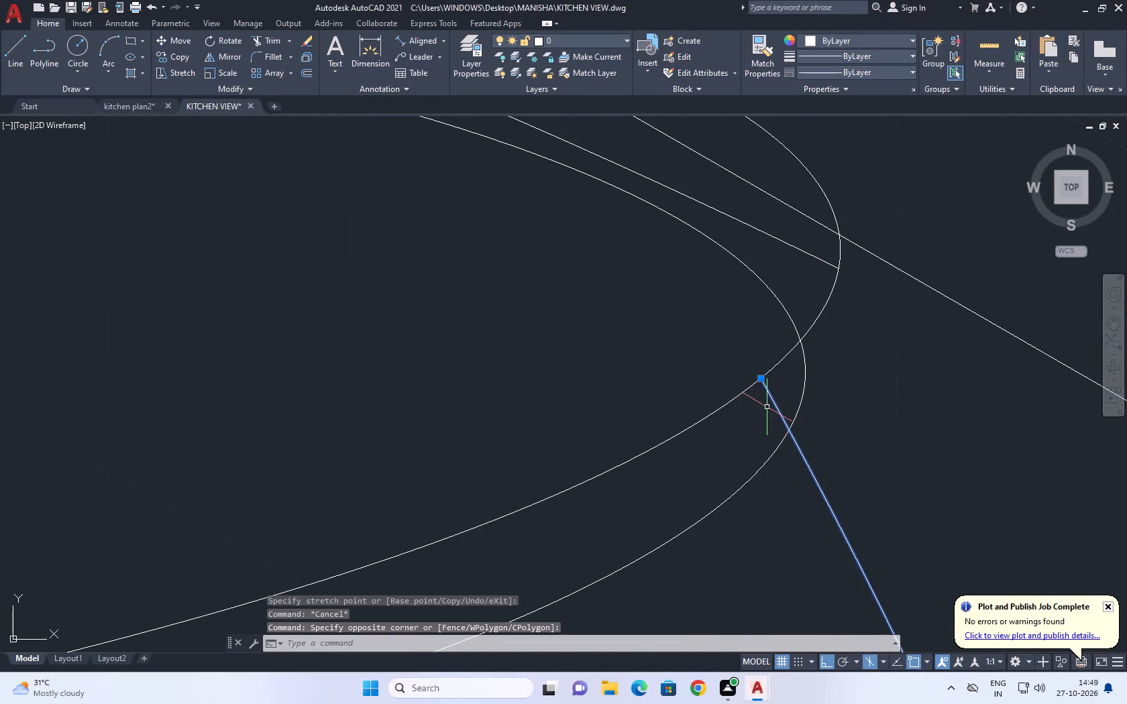
pyautogui.click(761, 382)
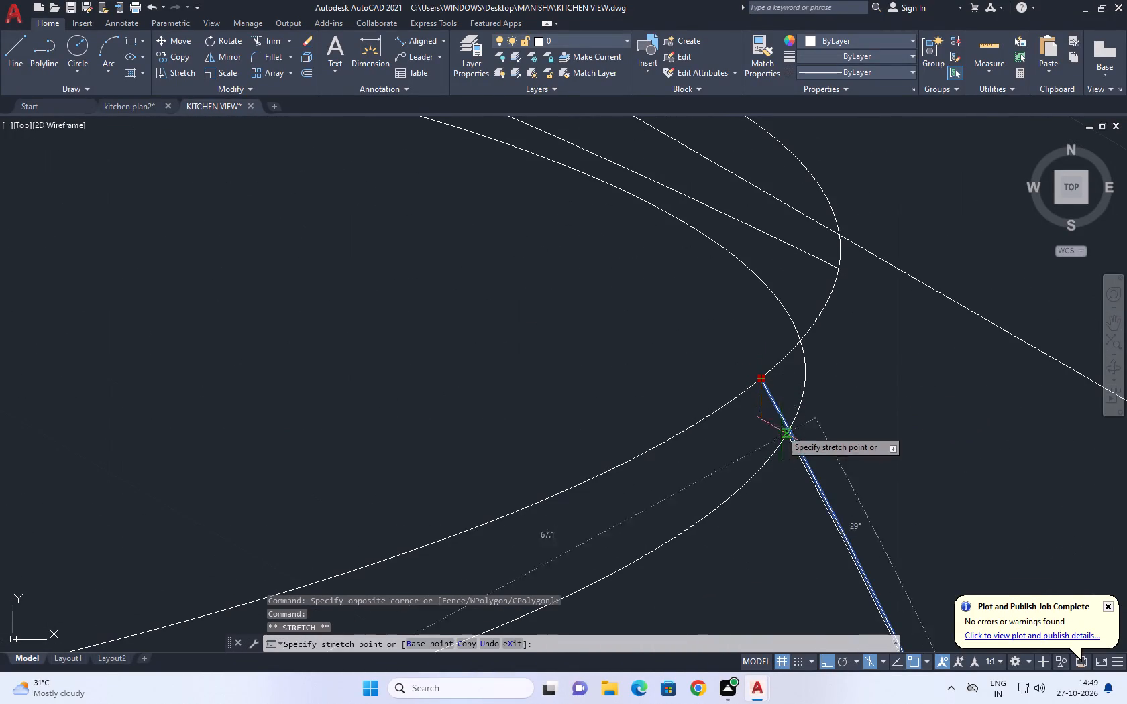
pyautogui.click(790, 428)
pyautogui.press('Escape')
# Draw a small outward three-point arc at the lid's right end, from the upper ellipse to the top of the pot's right side.
pyautogui.scroll(-4, 794, 396)
pyautogui.moveTo(795, 384); pyautogui.dragTo(806, 413, button='middle')
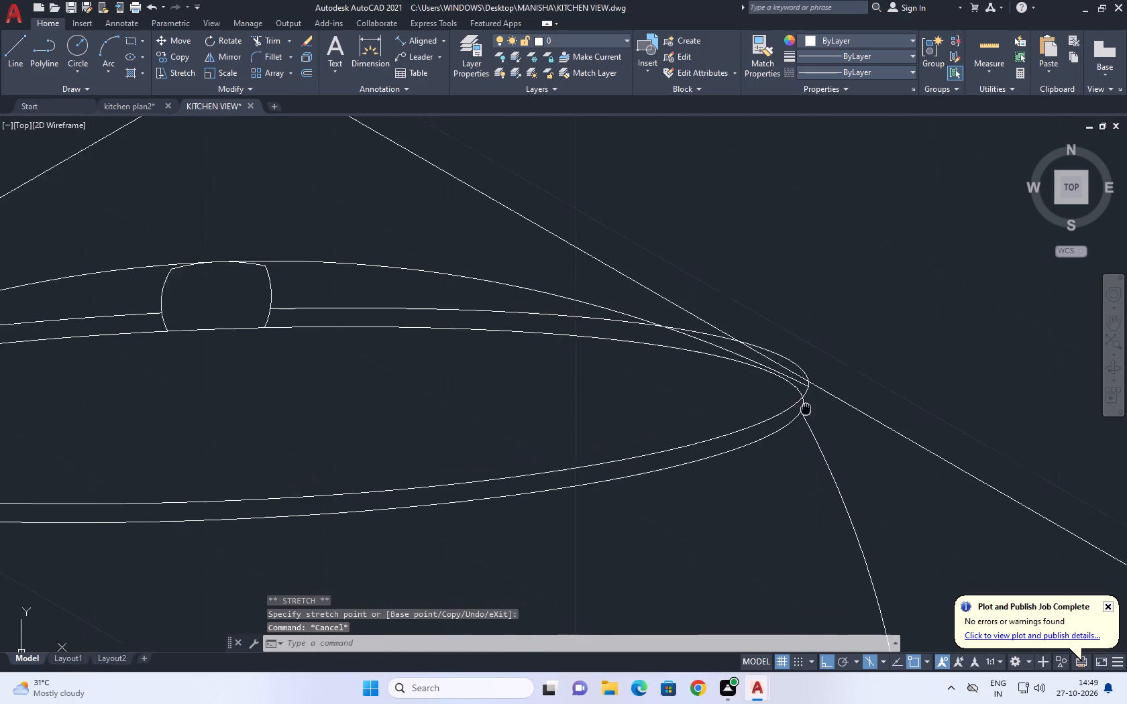
pyautogui.moveTo(806, 413); pyautogui.dragTo(806, 422, button='middle')
pyautogui.press('a')
pyautogui.press('space')
pyautogui.scroll(3, 807, 416)
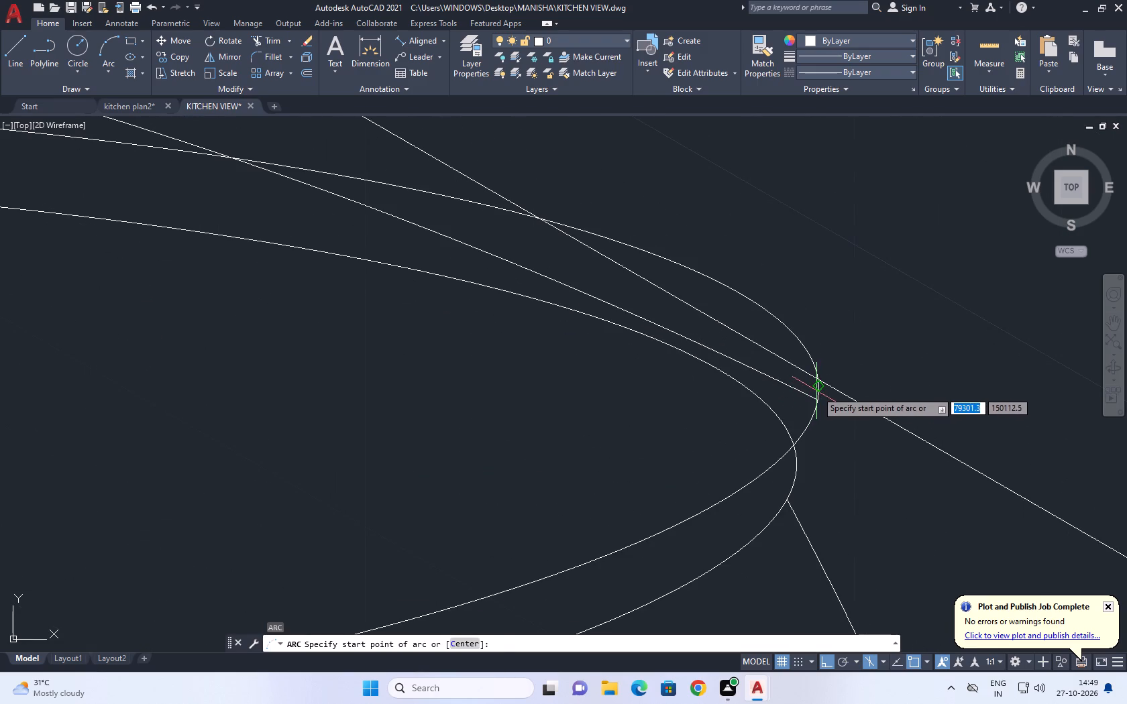
pyautogui.click(818, 387)
pyautogui.click(821, 442)
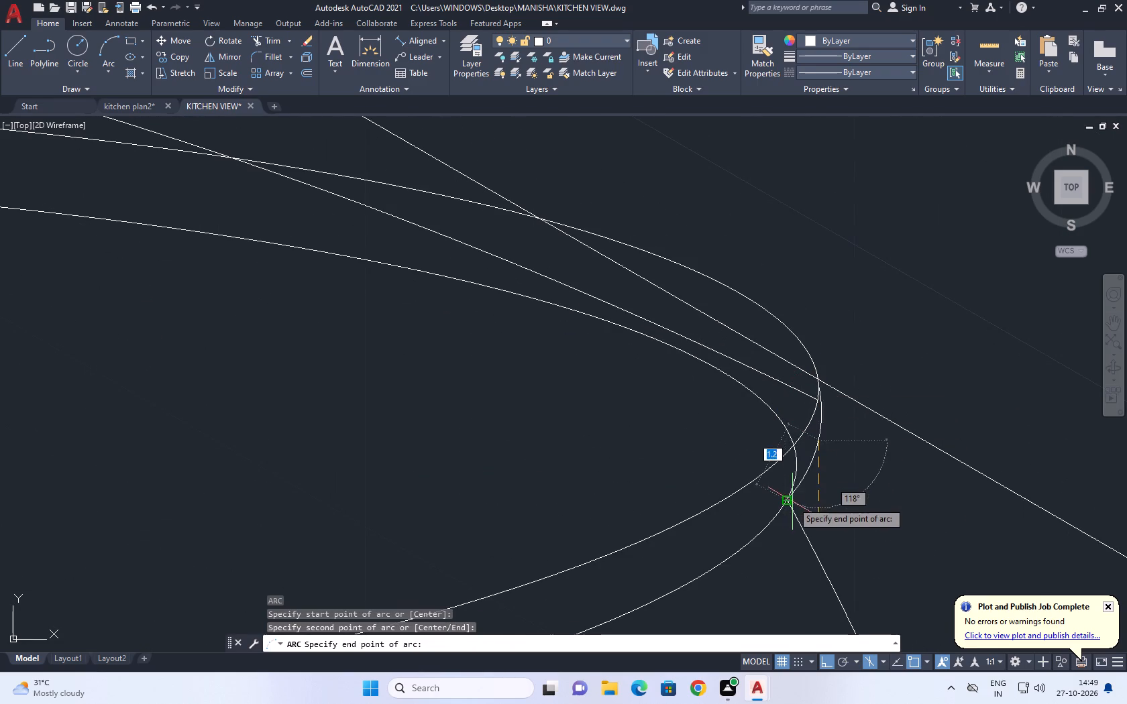
pyautogui.click(787, 502)
# Draw a small outward three-point arc at the lid's left end, from the top of the pot's left side to the upper ellipse, with ortho off.
pyautogui.scroll(-4, 833, 412)
pyautogui.moveTo(660, 412); pyautogui.dragTo(841, 430, button='middle')
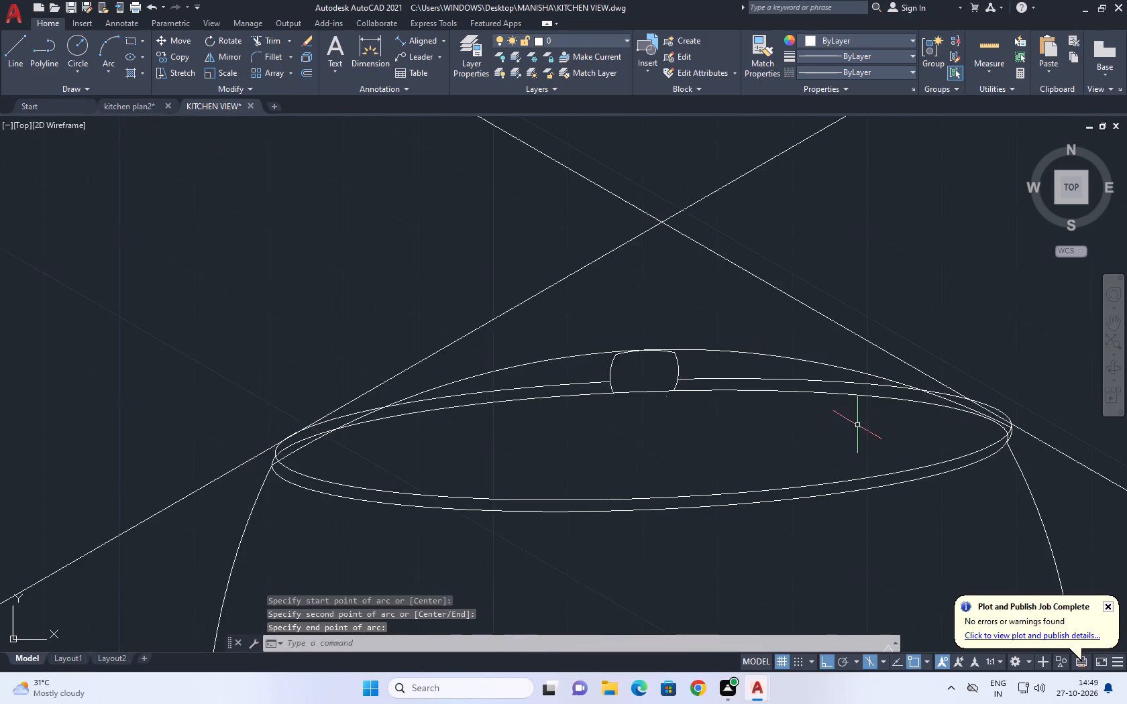
pyautogui.scroll(-2, 648, 426)
pyautogui.moveTo(699, 430); pyautogui.dragTo(710, 453, button='middle')
pyautogui.moveTo(502, 476); pyautogui.dragTo(526, 499, button='middle')
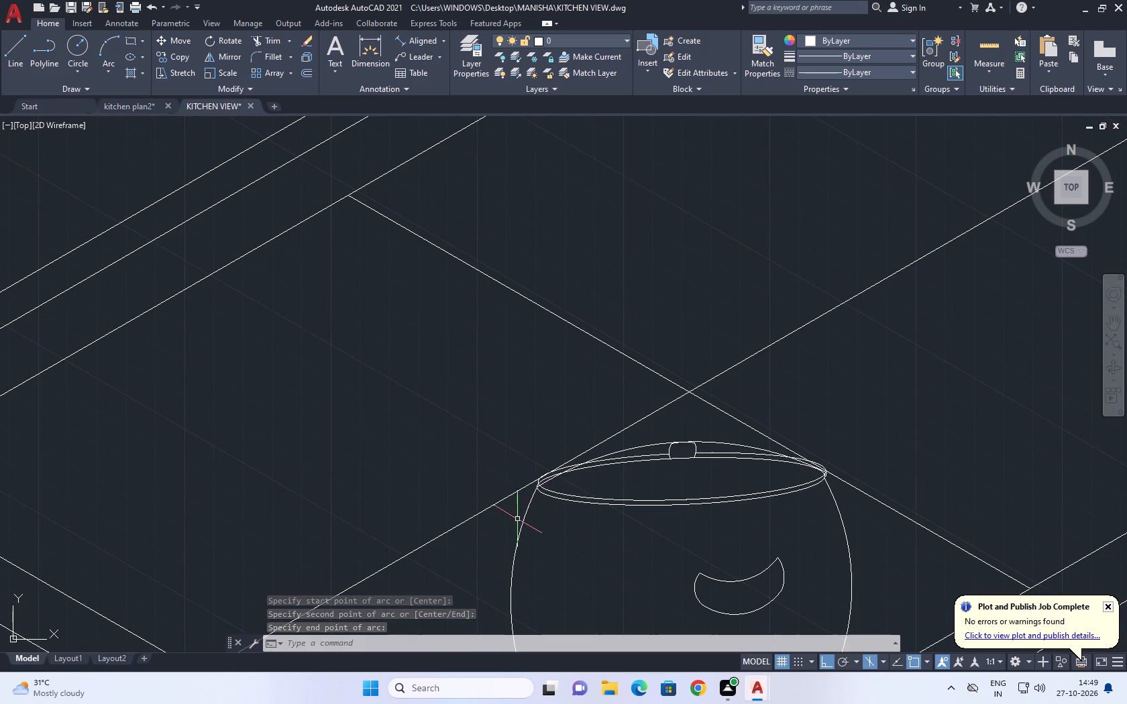
pyautogui.scroll(3, 535, 503)
pyautogui.moveTo(515, 442); pyautogui.dragTo(521, 464, button='middle')
pyautogui.scroll(5, 513, 491)
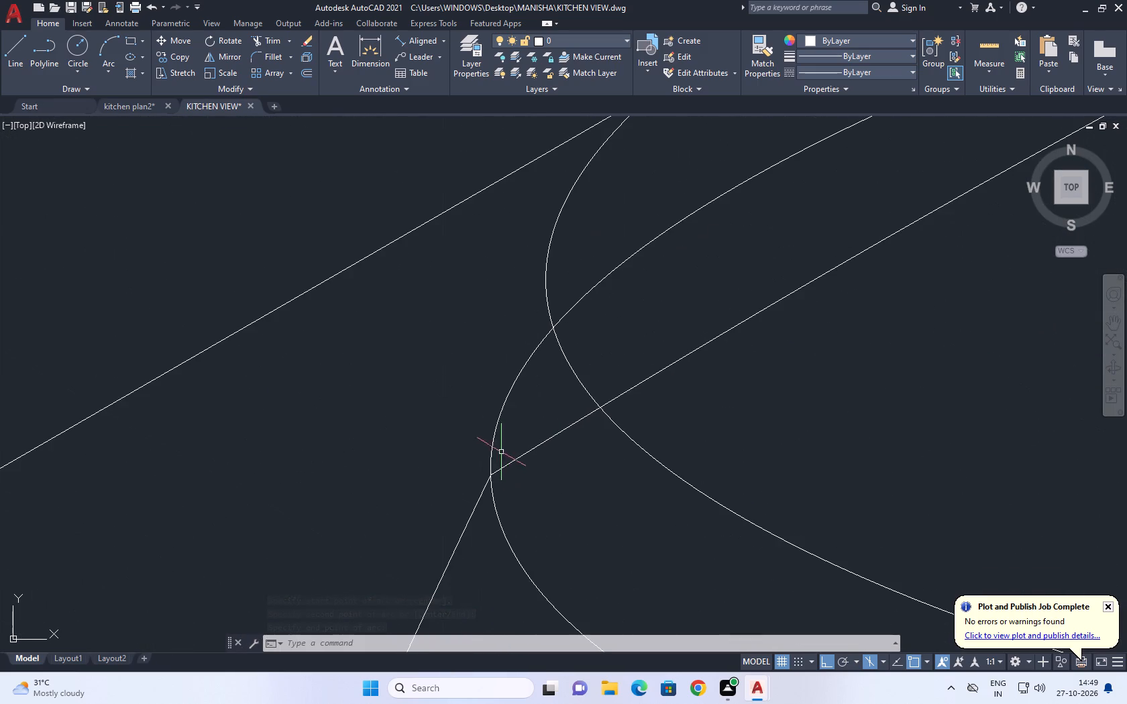
pyautogui.moveTo(498, 430); pyautogui.dragTo(546, 630, button='middle')
pyautogui.press('a')
pyautogui.press('space')
pyautogui.scroll(-3, 608, 492)
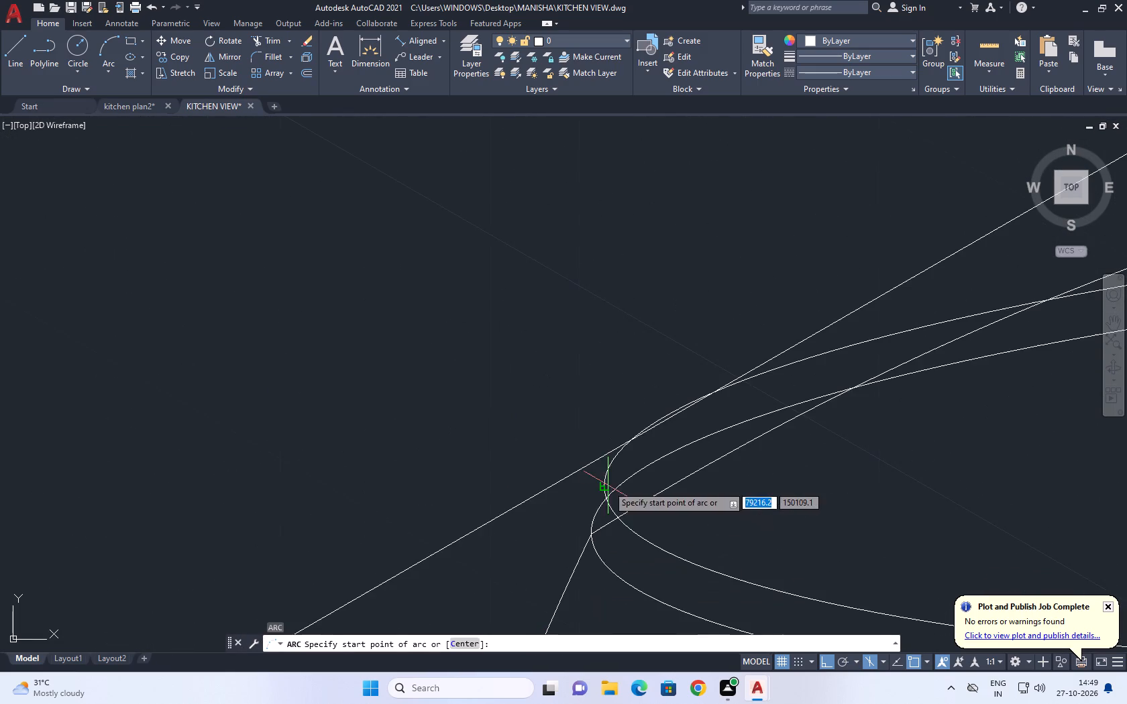
pyautogui.scroll(2, 585, 536)
pyautogui.click(595, 530)
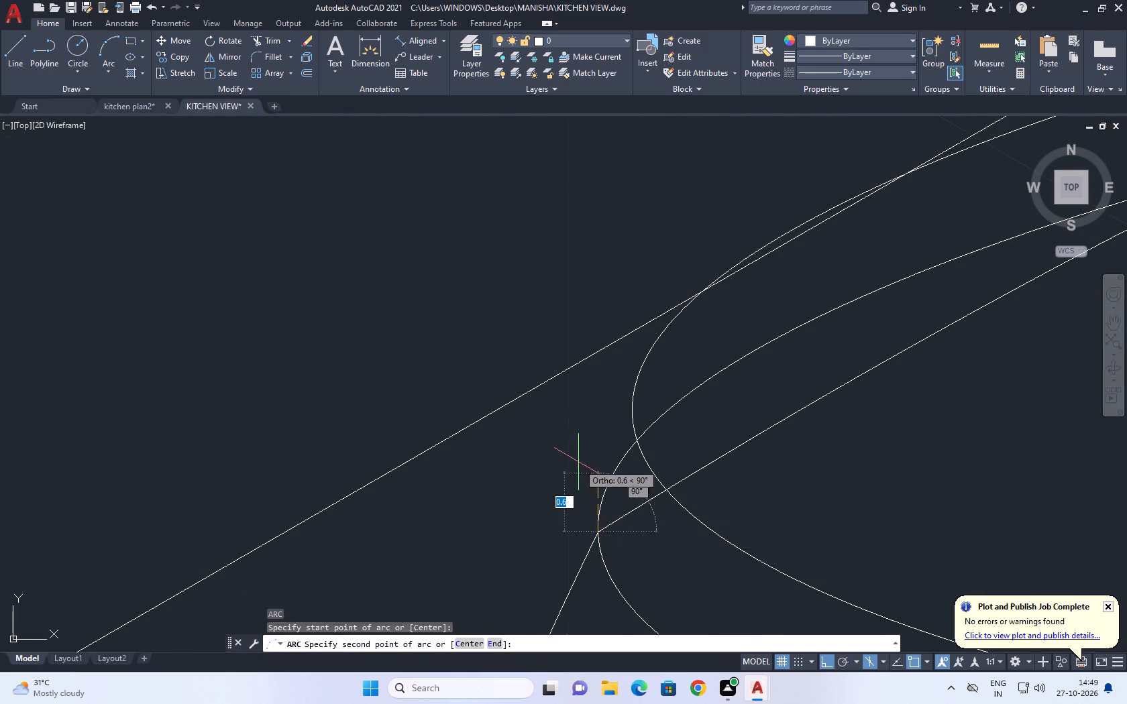
pyautogui.scroll(1, 578, 459)
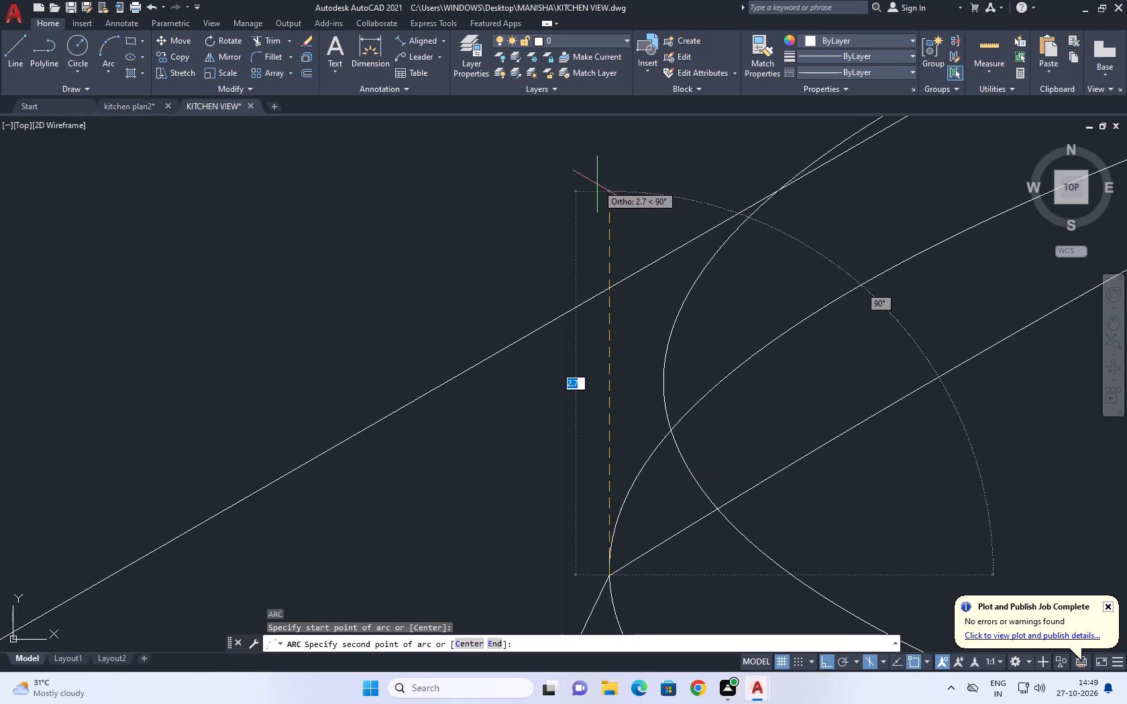
pyautogui.press('F8')
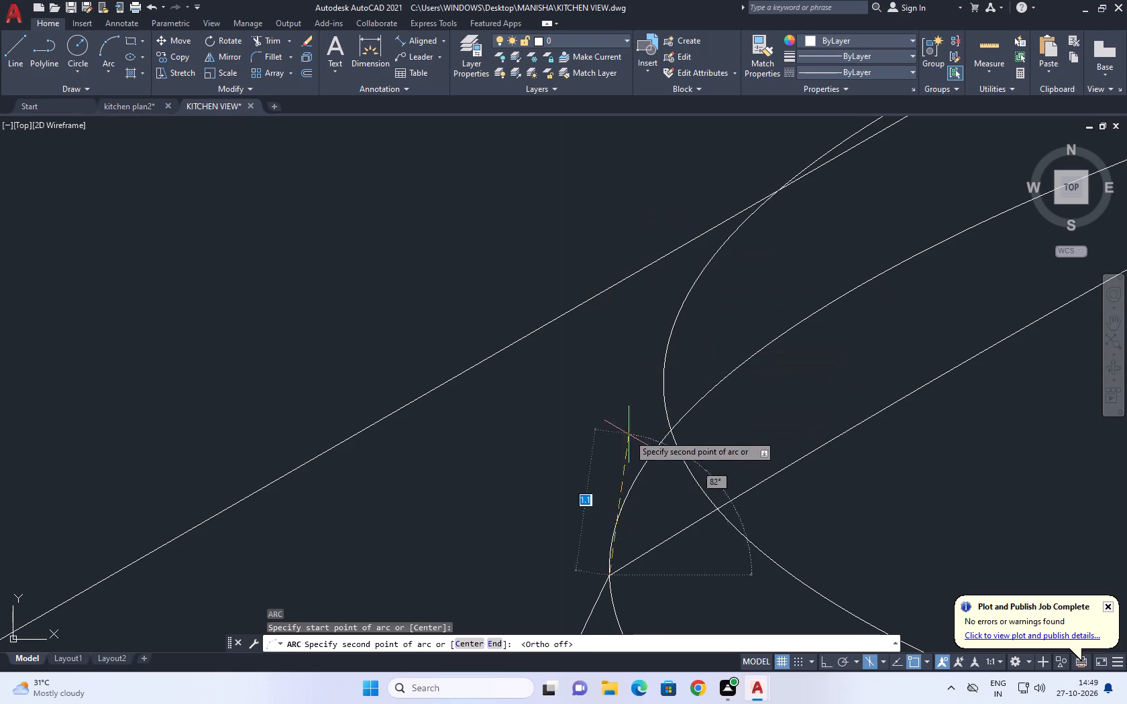
pyautogui.click(595, 460)
pyautogui.click(664, 349)
pyautogui.scroll(-4, 661, 329)
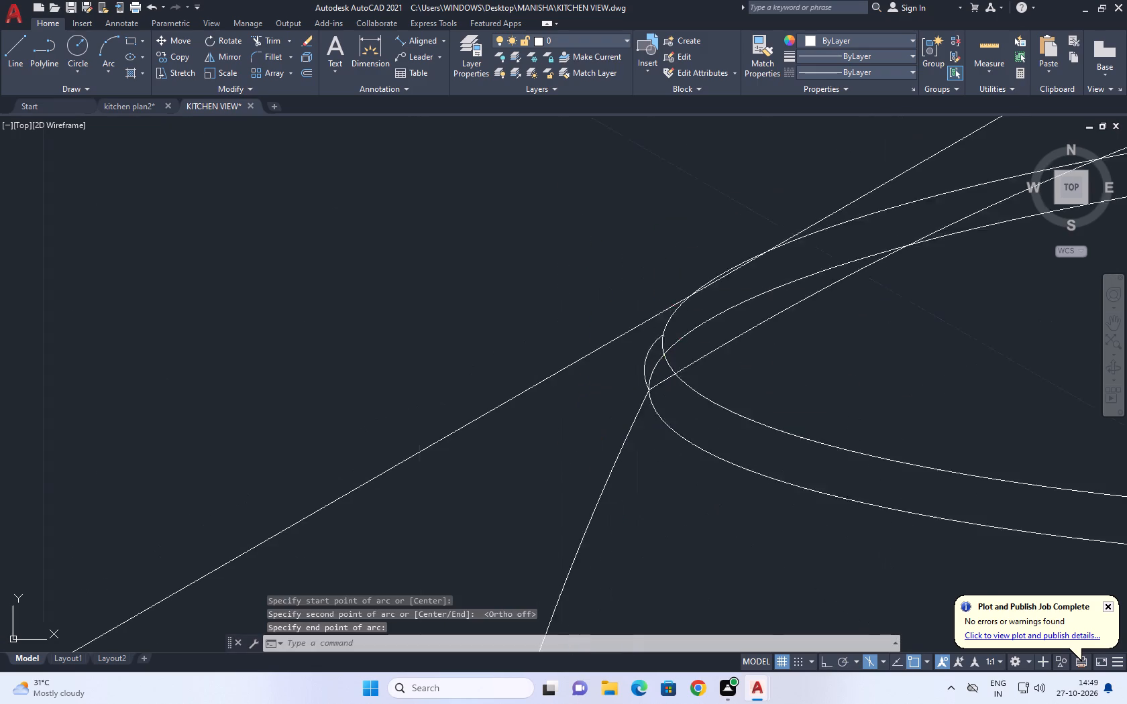
# Review the finished pot on the hob and the surrounding wall cabinets, countertop and sink for details still needing clean-up.
pyautogui.scroll(-1, 663, 329)
pyautogui.moveTo(844, 349); pyautogui.dragTo(489, 375, button='middle')
pyautogui.scroll(-4, 419, 396)
pyautogui.scroll(1, 560, 367)
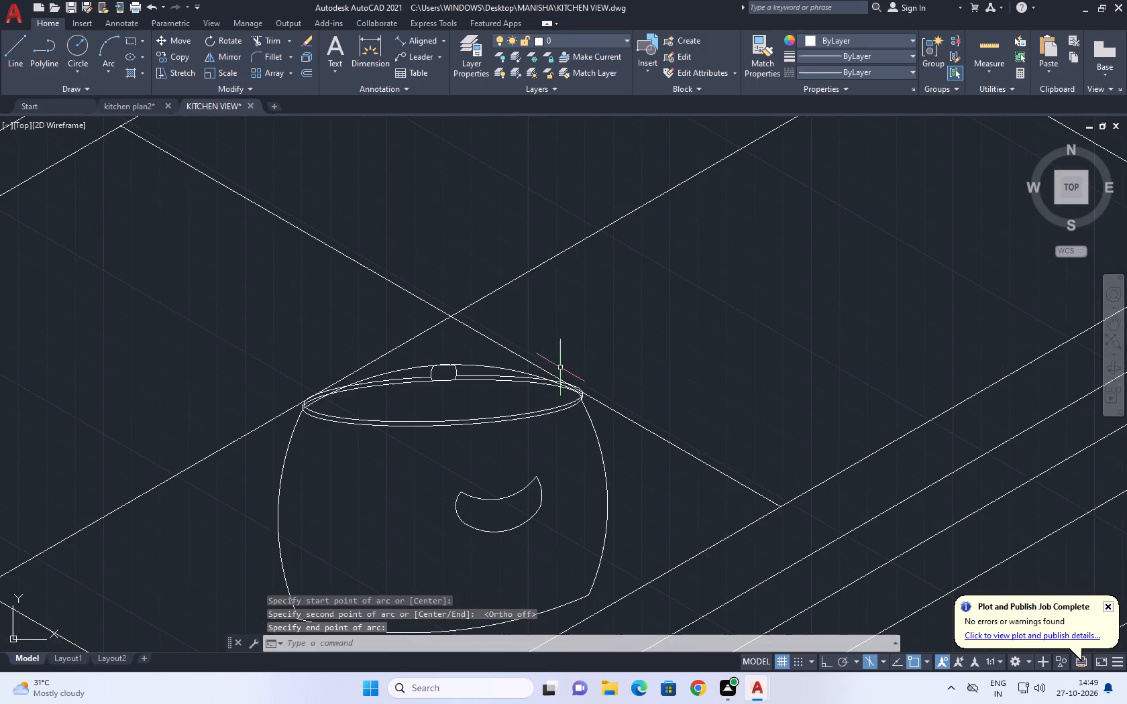
pyautogui.rightClick(642, 314)
pyautogui.click(610, 288)
pyautogui.click(601, 313)
pyautogui.scroll(-4, 610, 303)
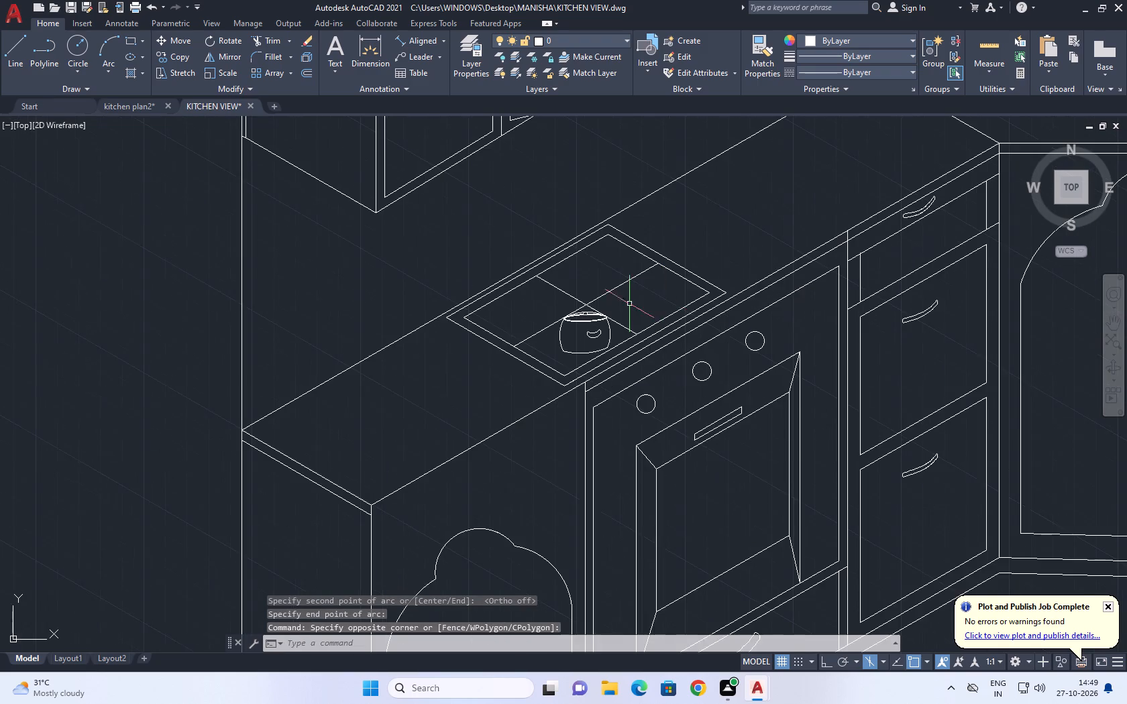
pyautogui.moveTo(709, 212); pyautogui.dragTo(707, 226, button='middle')
pyautogui.scroll(3, 598, 378)
pyautogui.moveTo(589, 263); pyautogui.dragTo(587, 323, button='middle')
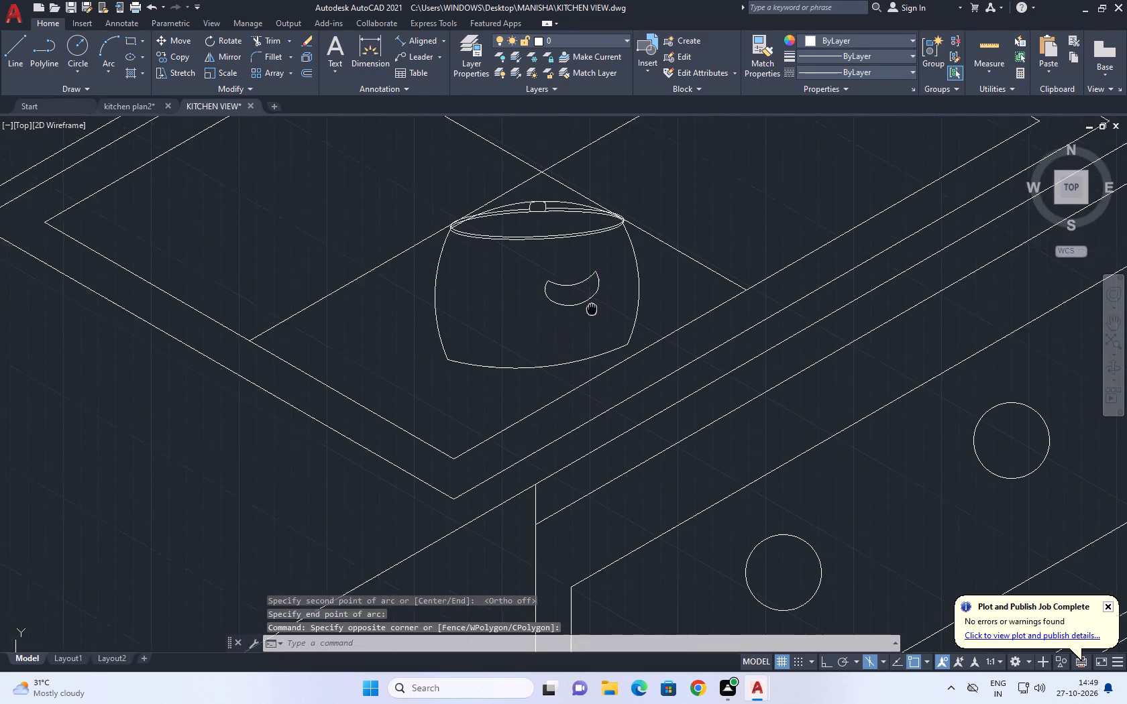
pyautogui.moveTo(587, 323); pyautogui.dragTo(582, 489, button='middle')
pyautogui.middleClick(582, 489)
pyautogui.scroll(1, 534, 408)
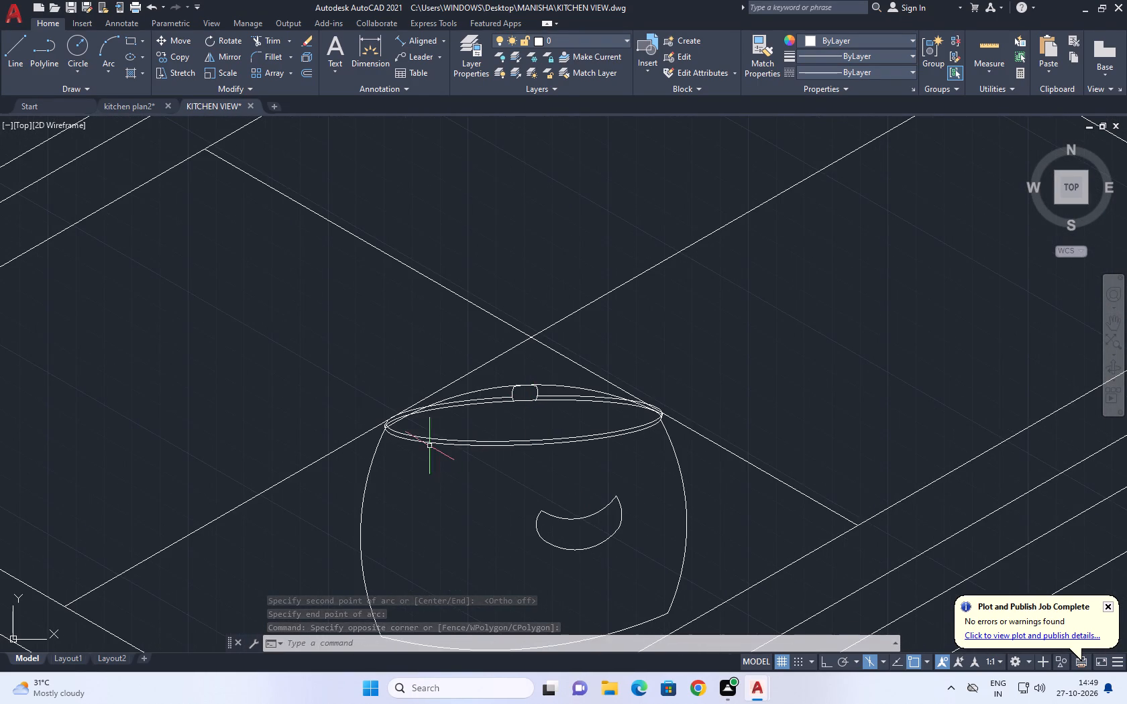
pyautogui.moveTo(696, 442); pyautogui.dragTo(685, 431, button='middle')
pyautogui.scroll(2, 630, 393)
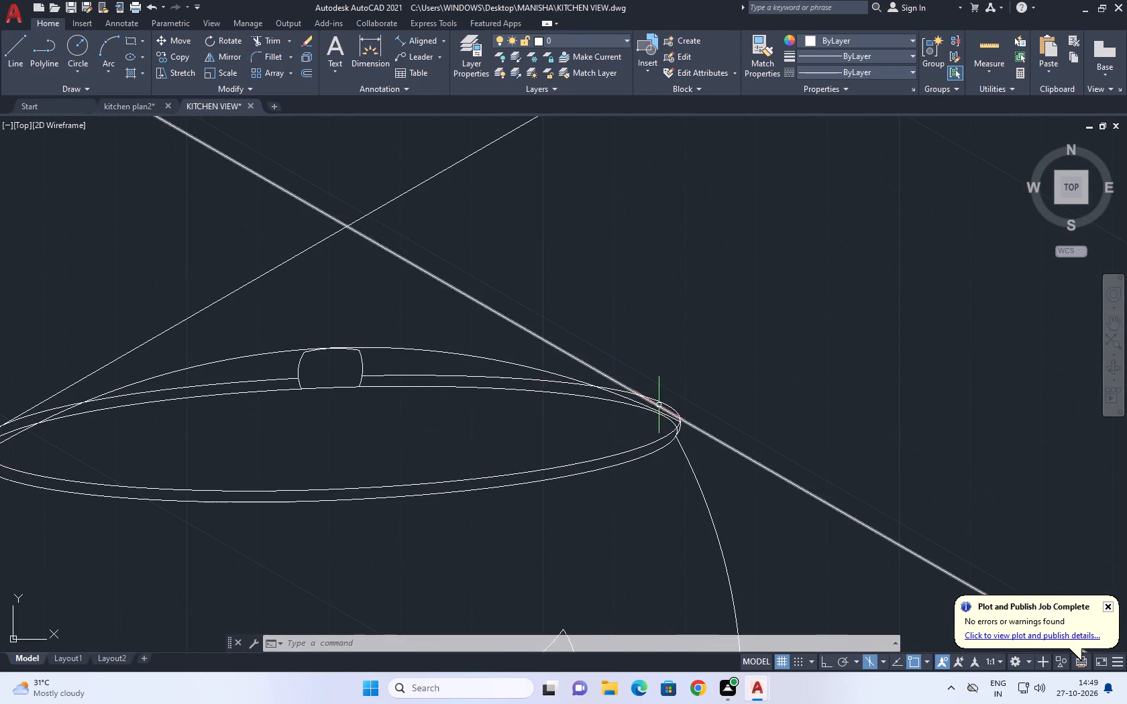
pyautogui.scroll(-1, 666, 402)
pyautogui.moveTo(771, 288); pyautogui.dragTo(735, 345, button='middle')
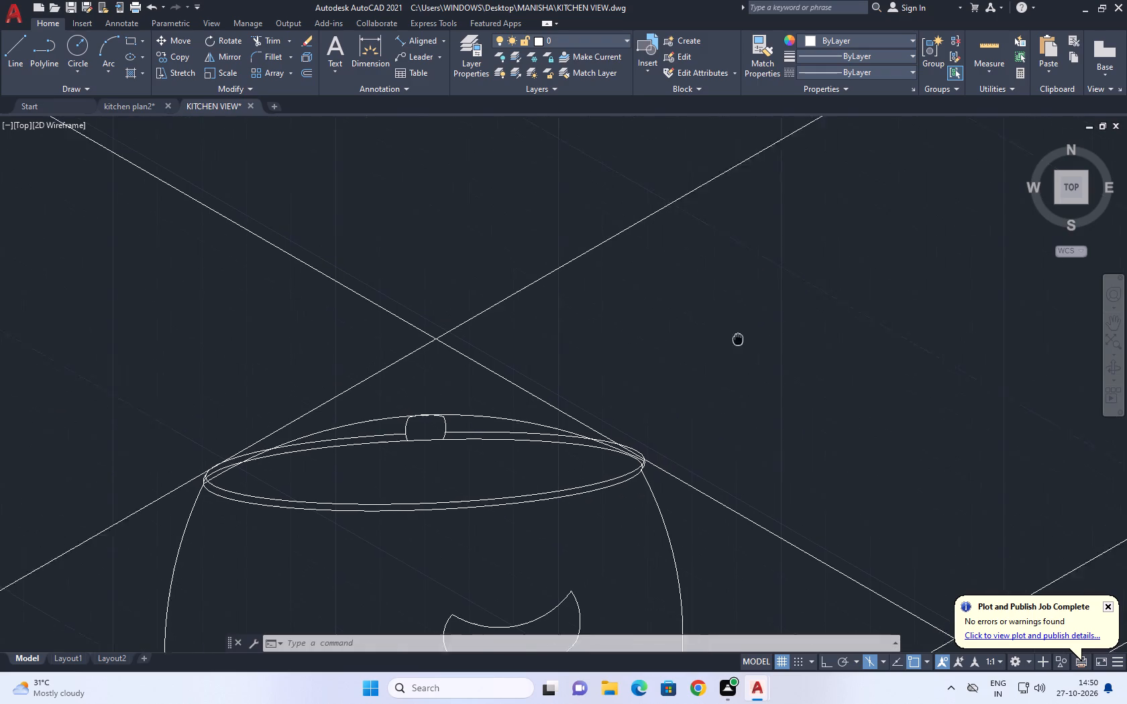
pyautogui.moveTo(735, 345); pyautogui.dragTo(612, 401, button='middle')
pyautogui.scroll(-4, 582, 412)
pyautogui.moveTo(619, 358); pyautogui.dragTo(608, 483, button='middle')
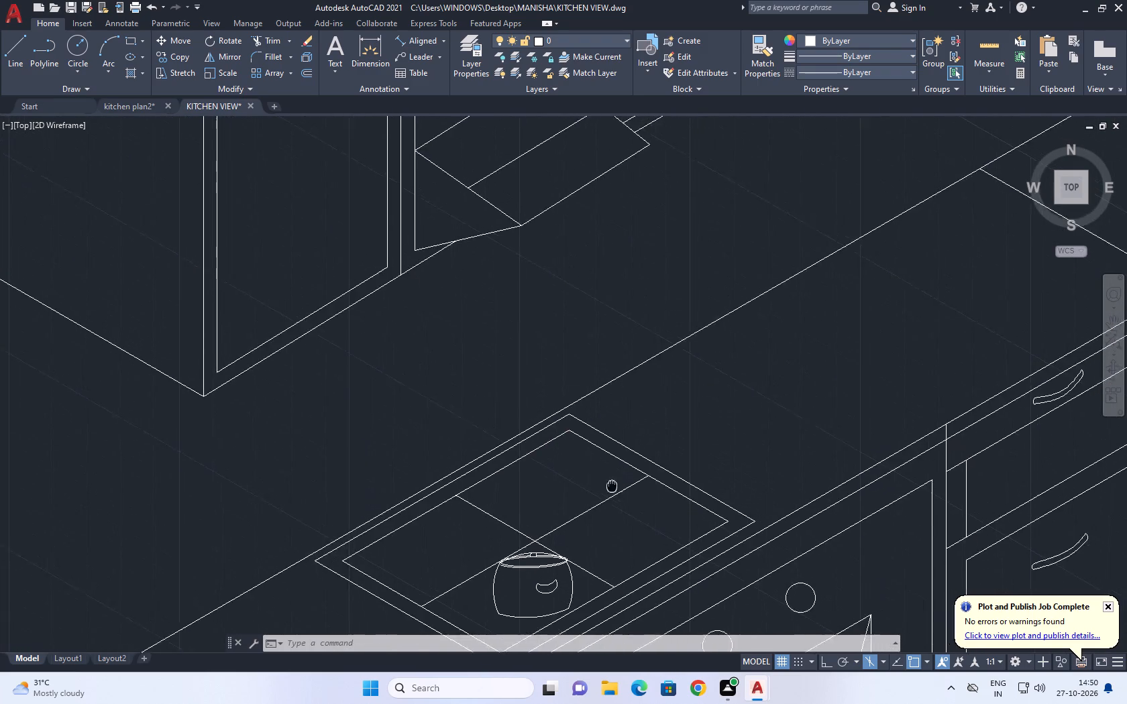
pyautogui.moveTo(608, 483); pyautogui.dragTo(559, 418, button='middle')
pyautogui.scroll(-2, 586, 363)
pyautogui.moveTo(645, 335); pyautogui.dragTo(582, 351, button='middle')
pyautogui.moveTo(648, 286); pyautogui.dragTo(580, 336, button='middle')
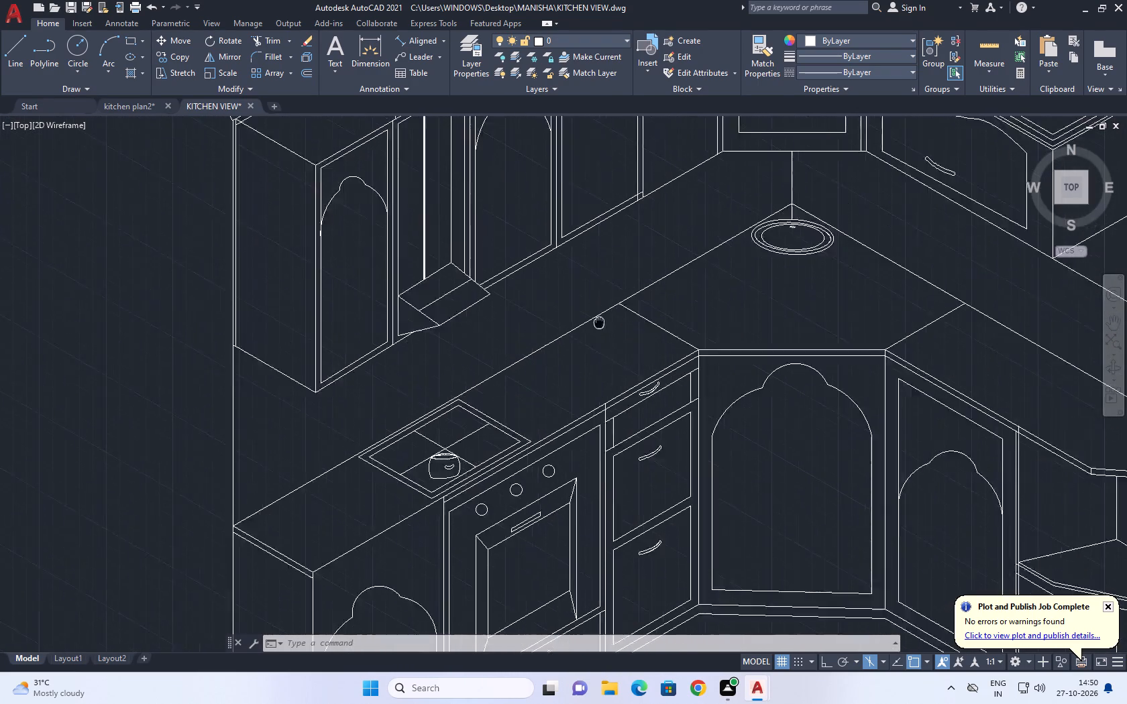
pyautogui.moveTo(580, 336); pyautogui.dragTo(496, 429, button='middle')
pyautogui.moveTo(527, 311); pyautogui.dragTo(528, 312, button='middle')
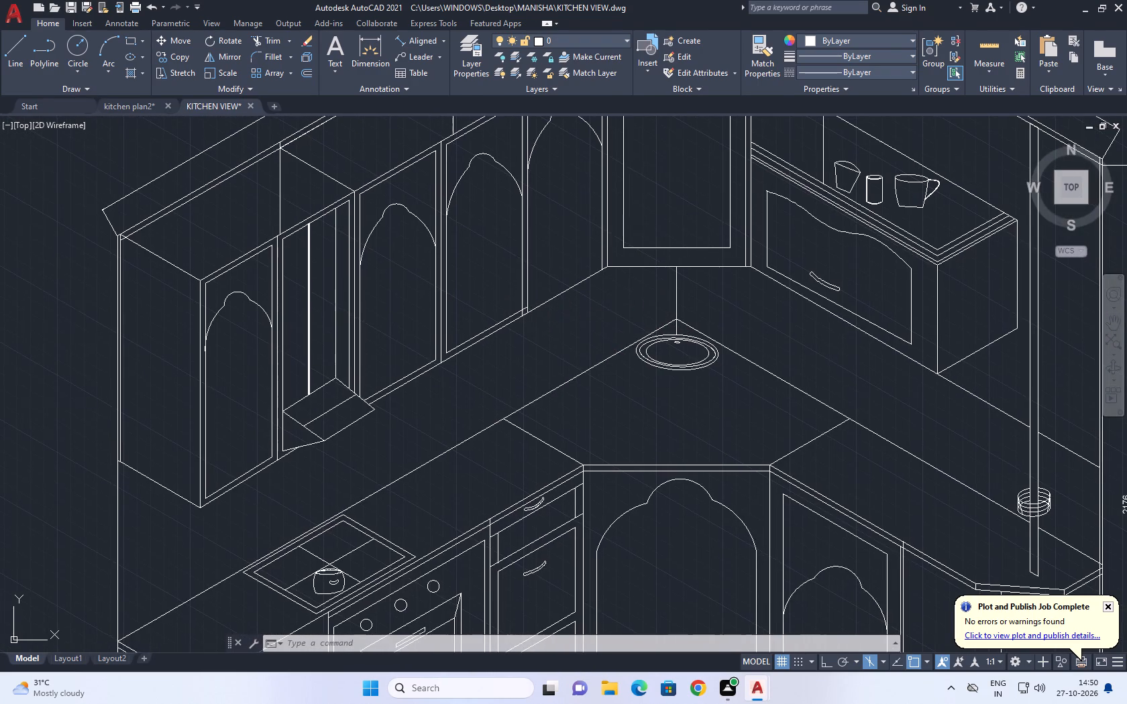
pyautogui.moveTo(528, 312); pyautogui.dragTo(517, 320, button='middle')
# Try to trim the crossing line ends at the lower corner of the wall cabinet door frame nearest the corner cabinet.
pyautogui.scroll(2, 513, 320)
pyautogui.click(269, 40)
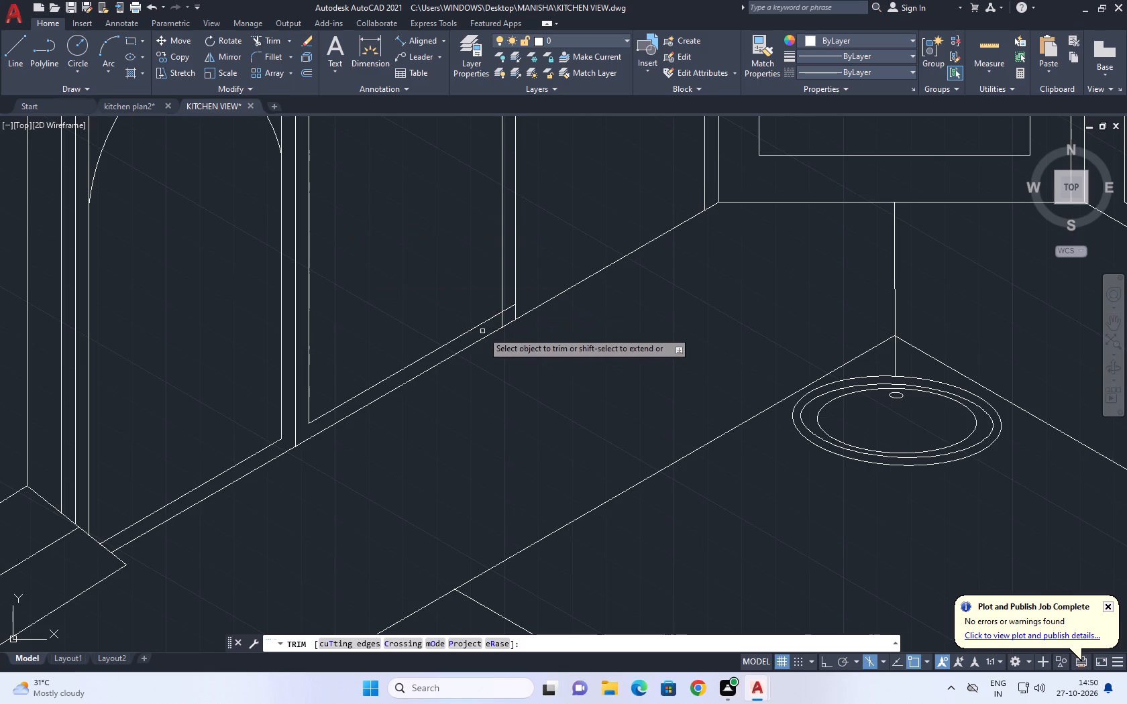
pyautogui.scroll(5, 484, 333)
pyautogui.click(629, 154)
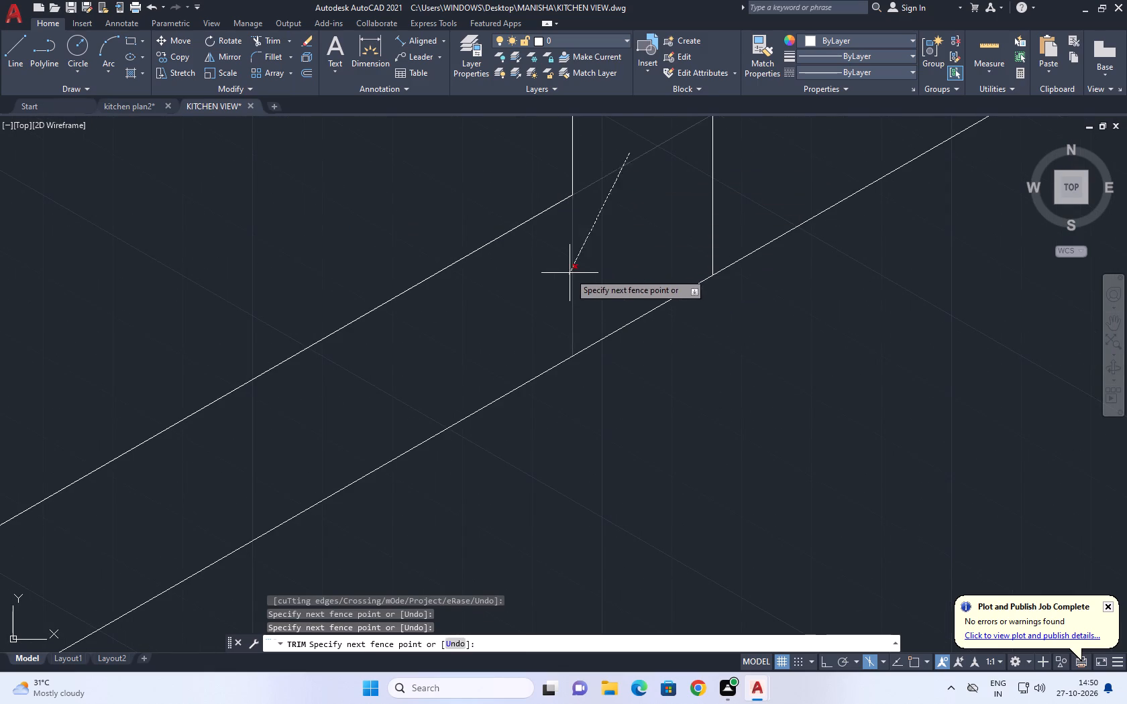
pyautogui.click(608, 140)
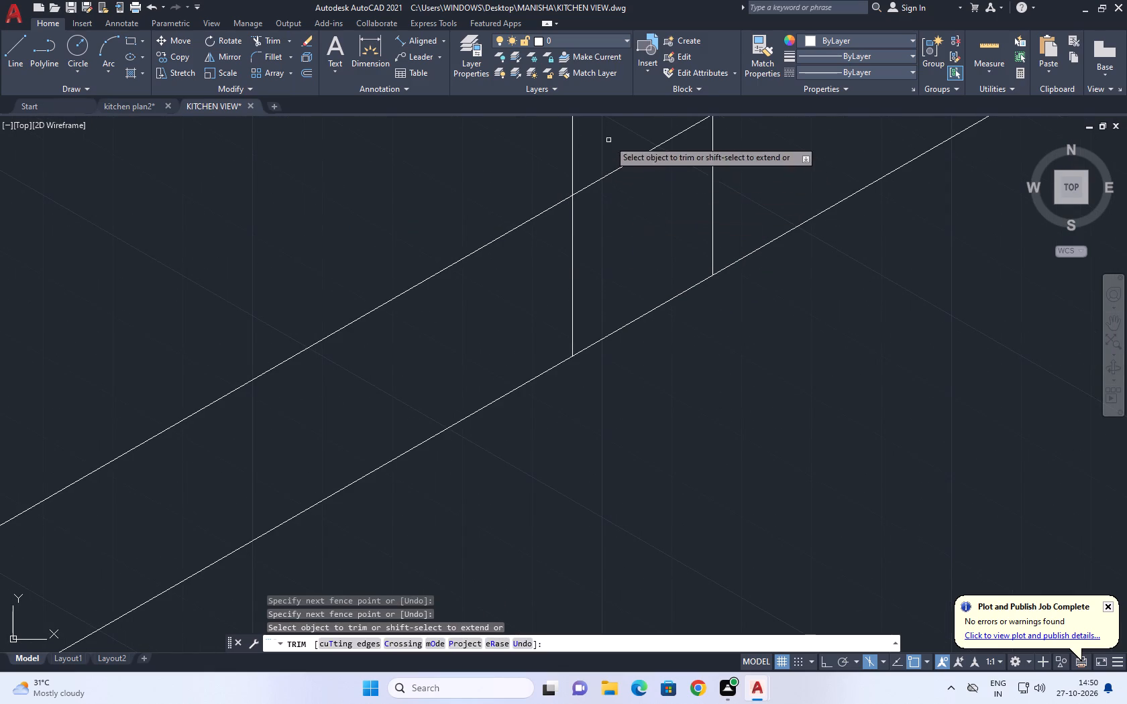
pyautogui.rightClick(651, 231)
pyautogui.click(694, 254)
# Trim away the two vertical lines that rise behind the wall cabinet fronts to the back edge of the cabinet tops.
pyautogui.moveTo(606, 250); pyautogui.dragTo(529, 400, button='middle')
pyautogui.scroll(-3, 536, 400)
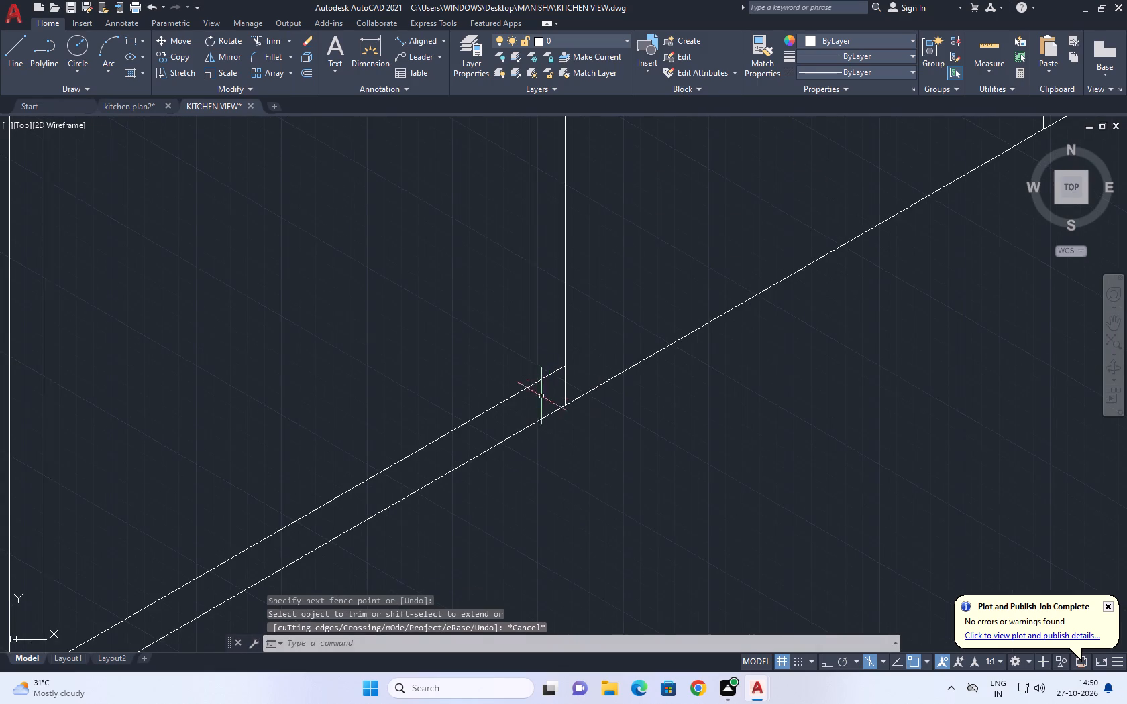
pyautogui.moveTo(634, 341); pyautogui.dragTo(629, 354, button='middle')
pyautogui.scroll(-2, 638, 348)
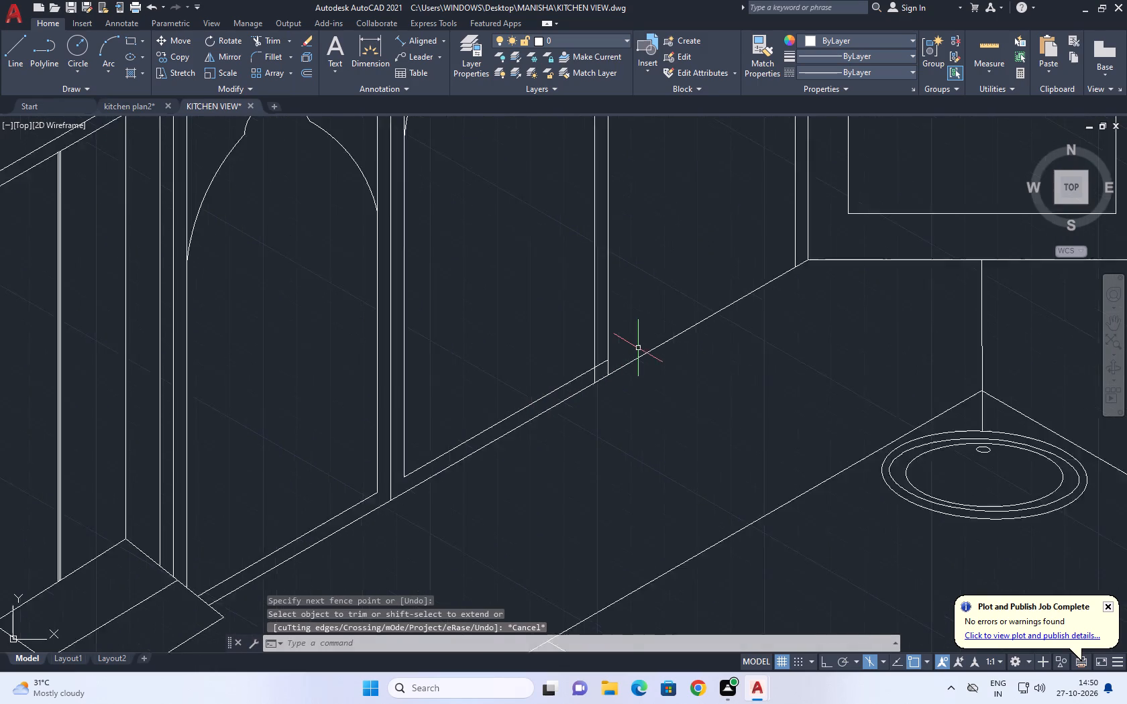
pyautogui.moveTo(653, 336); pyautogui.dragTo(572, 404, button='middle')
pyautogui.moveTo(749, 382); pyautogui.dragTo(671, 393, button='middle')
pyautogui.scroll(1, 671, 393)
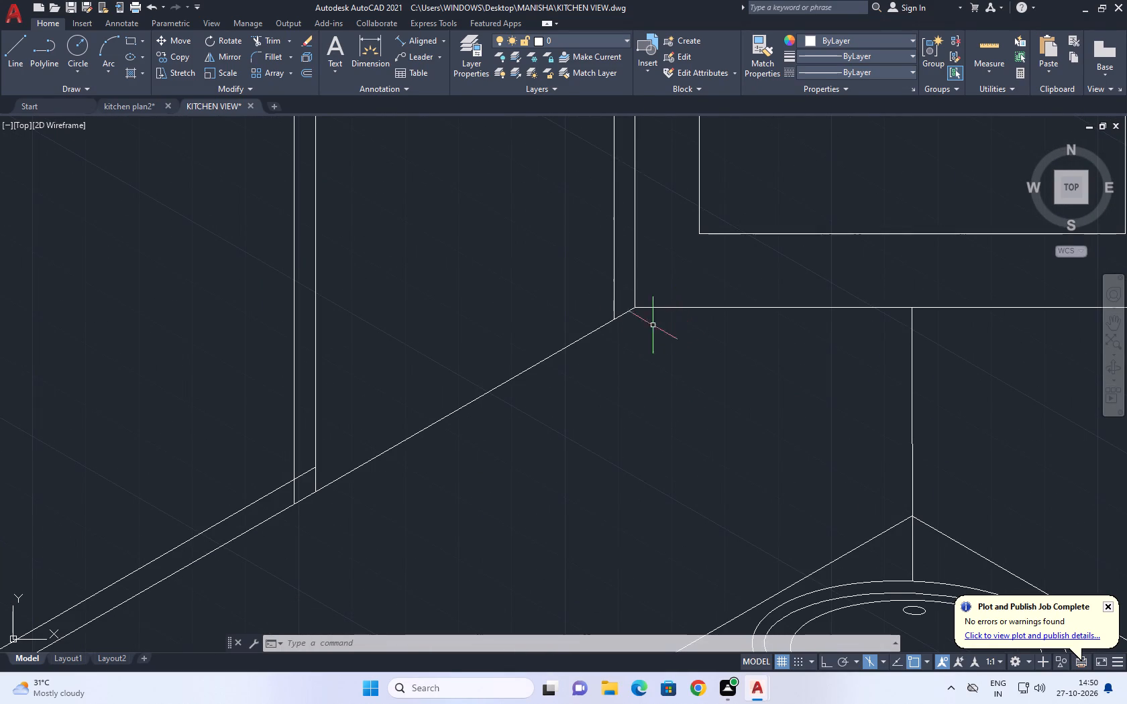
pyautogui.moveTo(649, 260); pyautogui.dragTo(594, 358, button='middle')
pyautogui.scroll(-3, 592, 358)
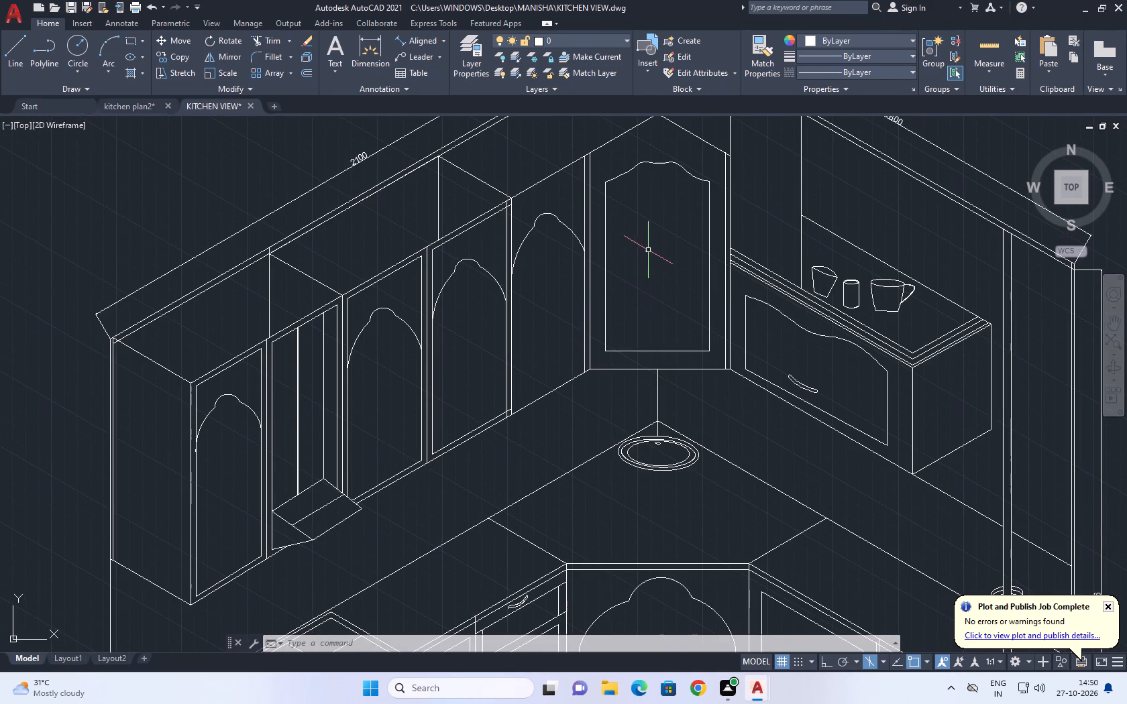
pyautogui.moveTo(623, 211); pyautogui.dragTo(566, 324, button='middle')
pyautogui.click(274, 38)
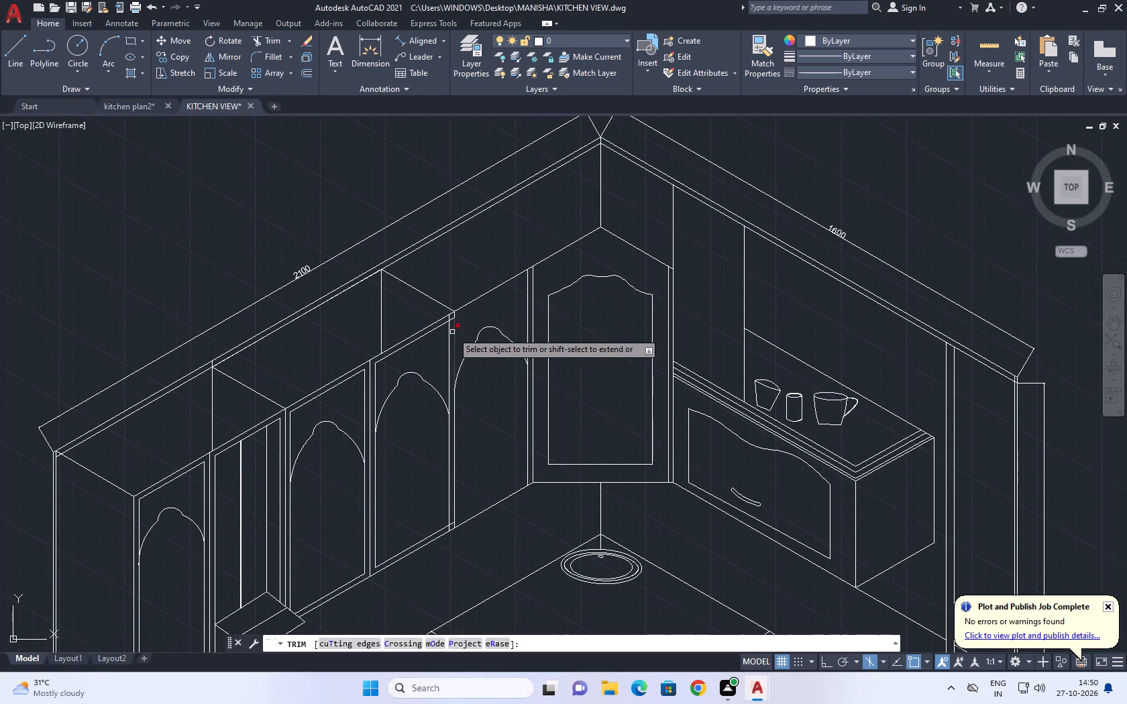
pyautogui.scroll(2, 449, 323)
pyautogui.moveTo(443, 311); pyautogui.dragTo(547, 358, button='middle')
pyautogui.scroll(-2, 494, 253)
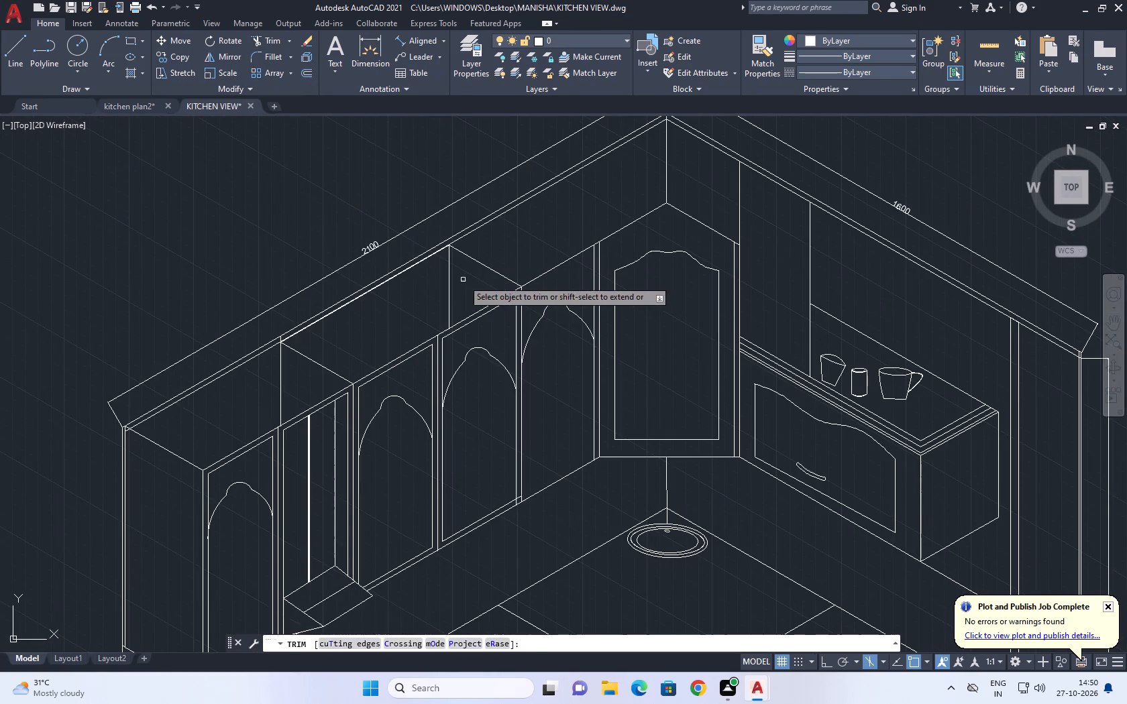
pyautogui.click(462, 280)
pyautogui.click(443, 288)
pyautogui.click(302, 363)
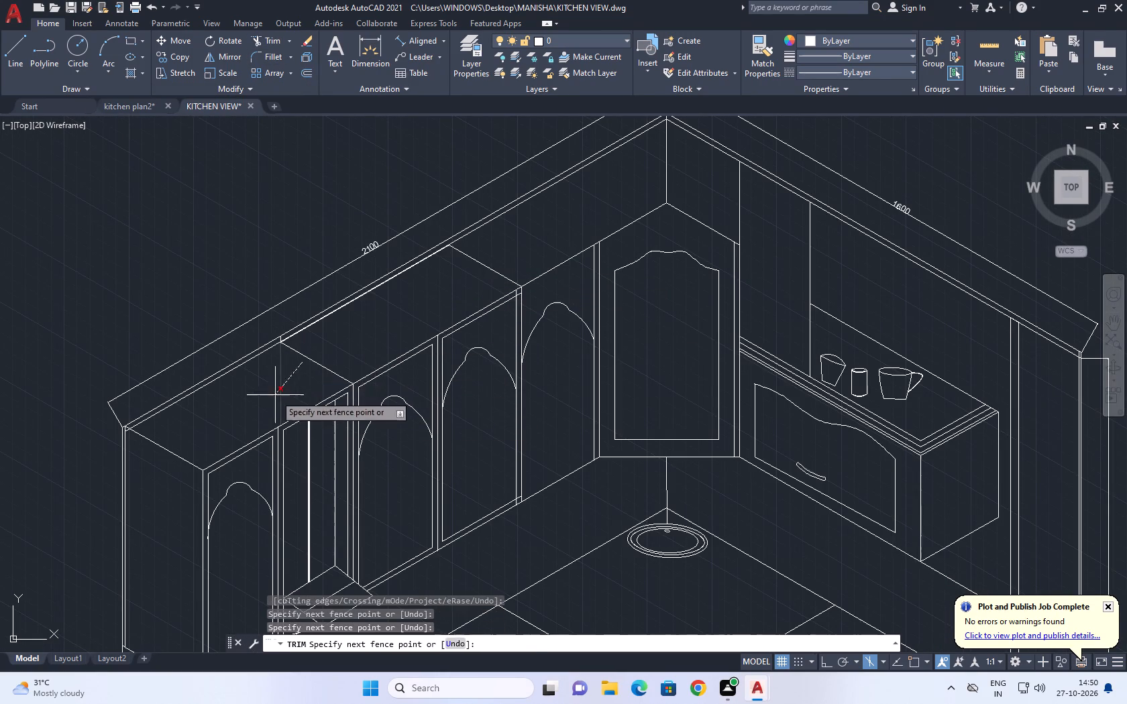
pyautogui.click(275, 395)
pyautogui.scroll(3, 293, 337)
pyautogui.scroll(-3, 347, 327)
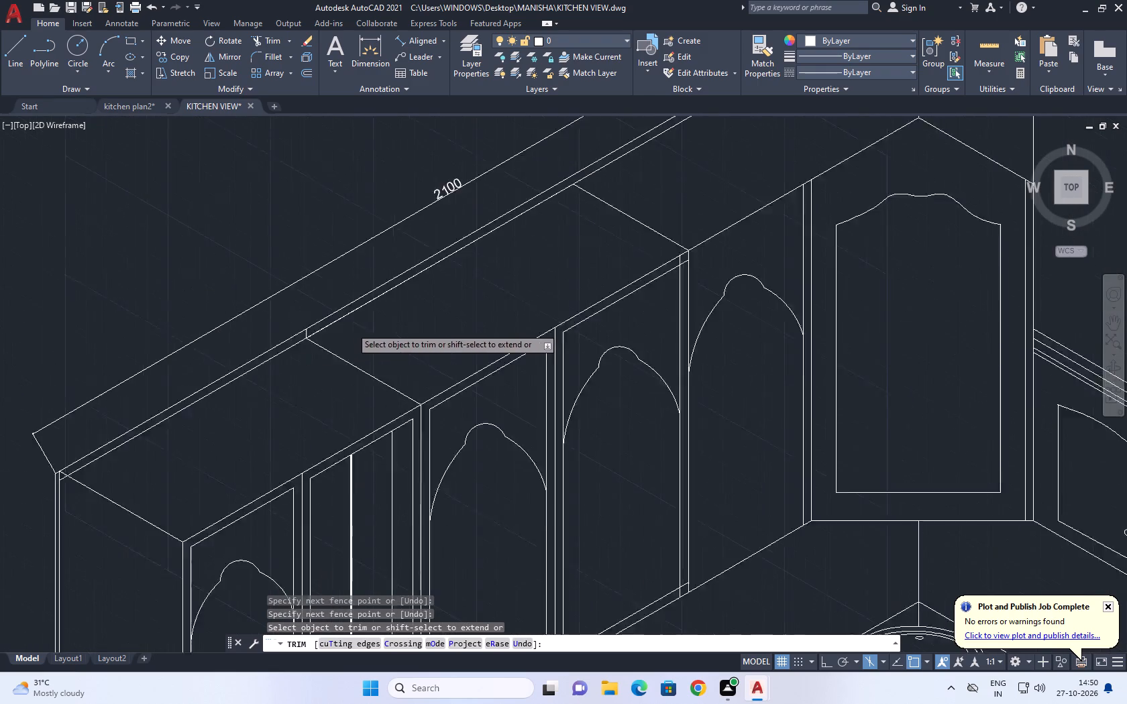
pyautogui.scroll(-1, 439, 306)
pyautogui.moveTo(455, 296); pyautogui.dragTo(441, 354, button='middle')
pyautogui.rightClick(523, 298)
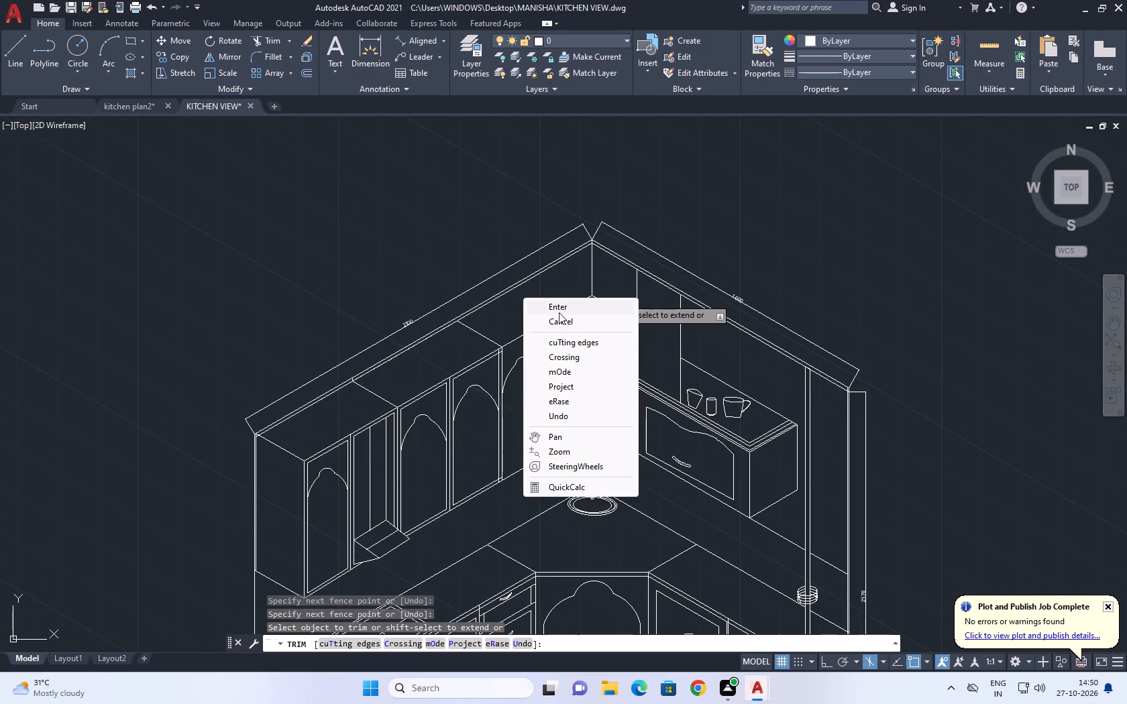
pyautogui.click(561, 325)
# Draw a vertical line with ortho on, from the wall cabinet top's back corner nearer the kitchen corner, up past the wall's top edge lines.
pyautogui.click(2, 44)
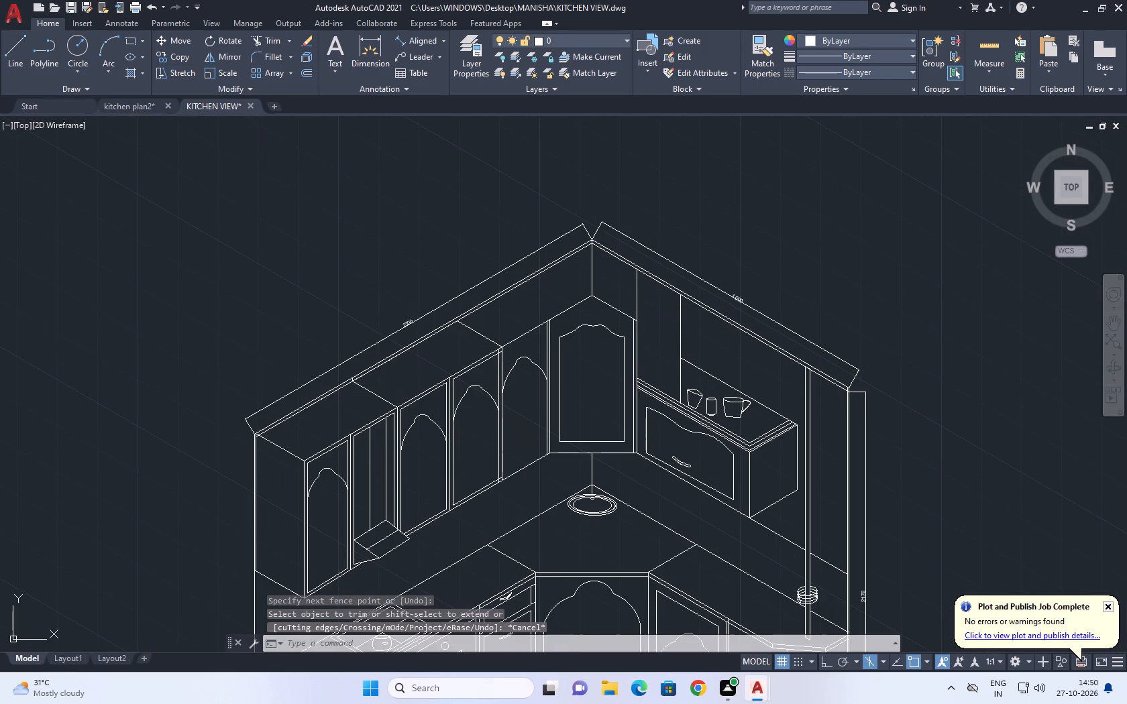
pyautogui.click(6, 41)
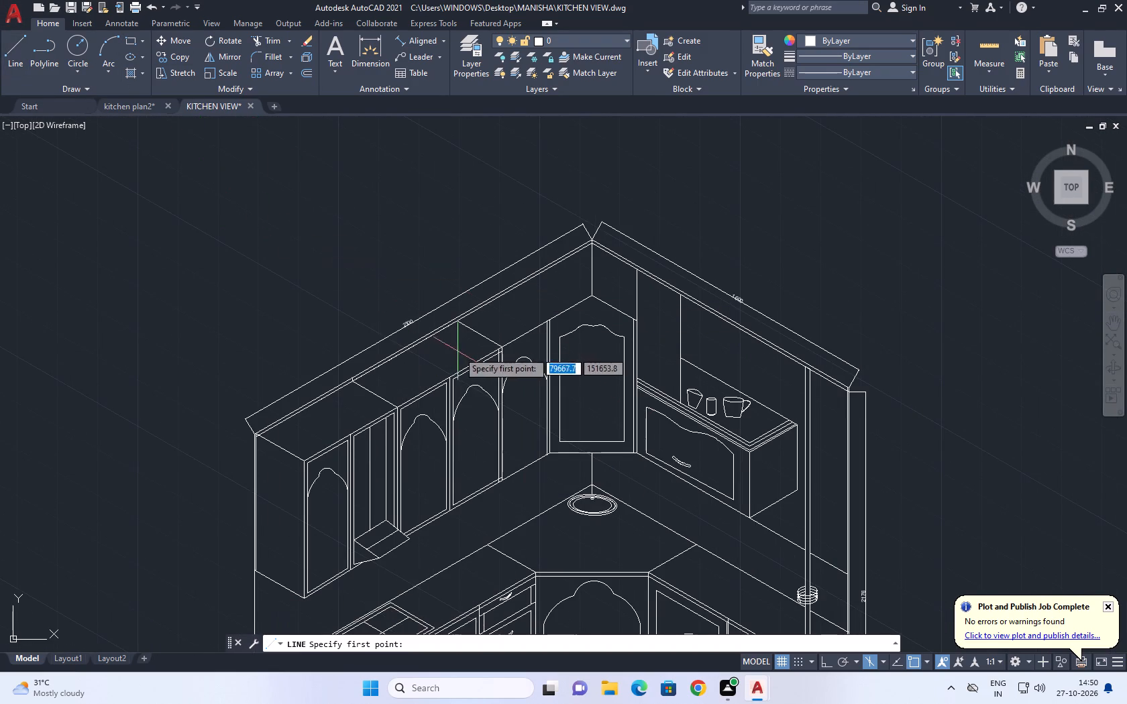
pyautogui.scroll(5, 469, 309)
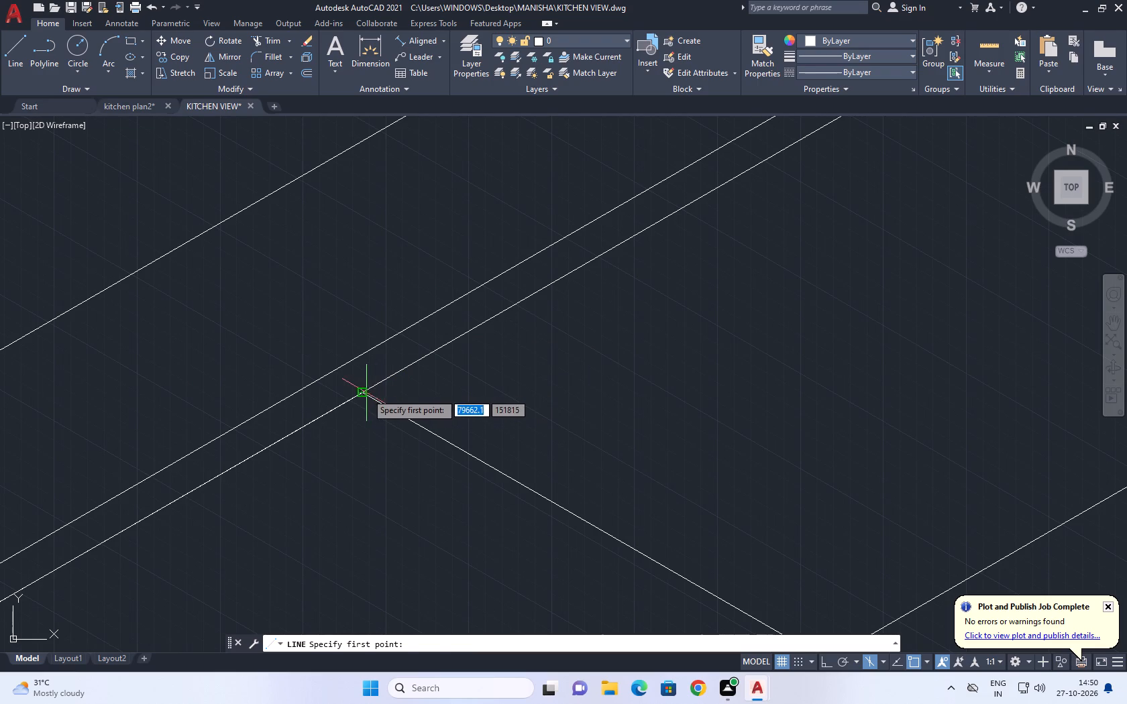
pyautogui.click(366, 393)
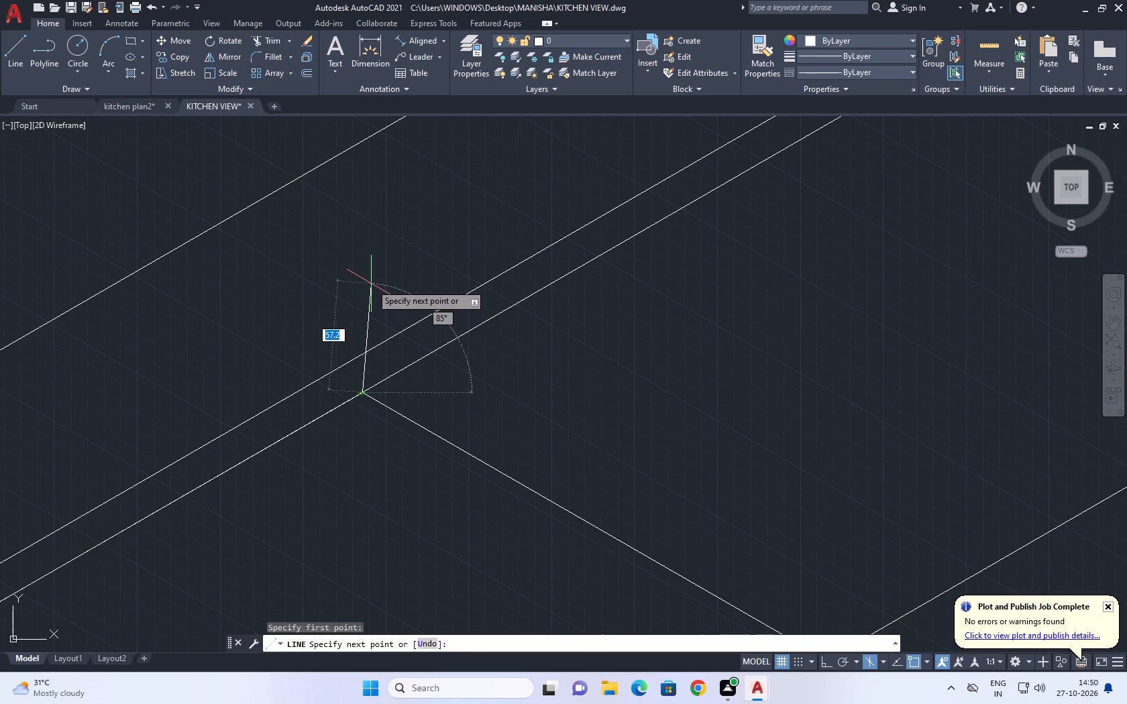
pyautogui.press('F8')
pyautogui.click(370, 278)
pyautogui.press('Escape')
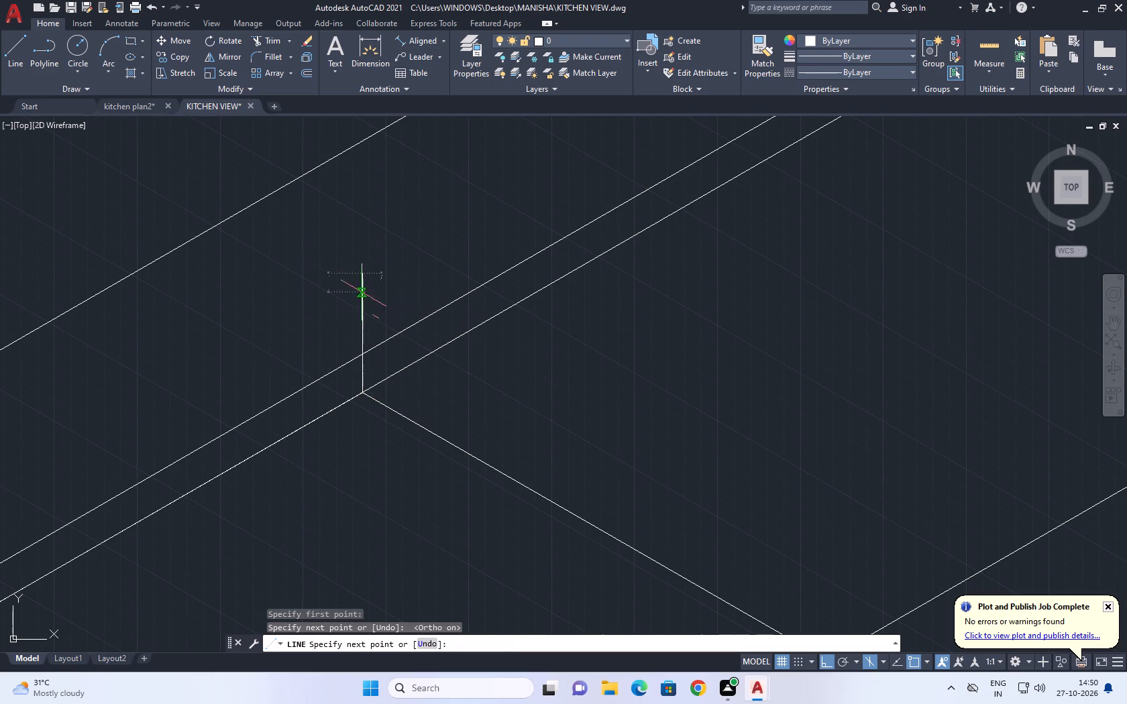
# Trim the new vertical line where it overshoots the wall's outer top edge line, behind the wall cabinet top.
pyautogui.press('t')
pyautogui.press('r')
pyautogui.press('space')
pyautogui.press('b')
pyautogui.click(385, 255)
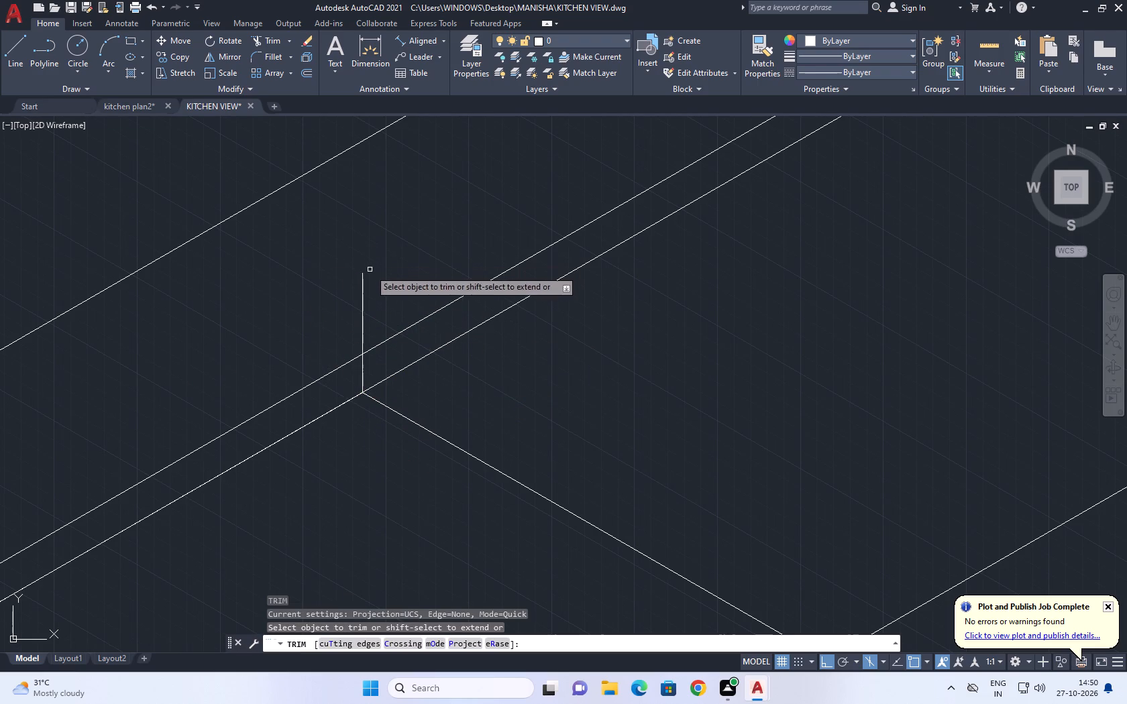
pyautogui.press('Escape')
pyautogui.write('TR')
pyautogui.press('space')
pyautogui.click(382, 274)
pyautogui.click(341, 315)
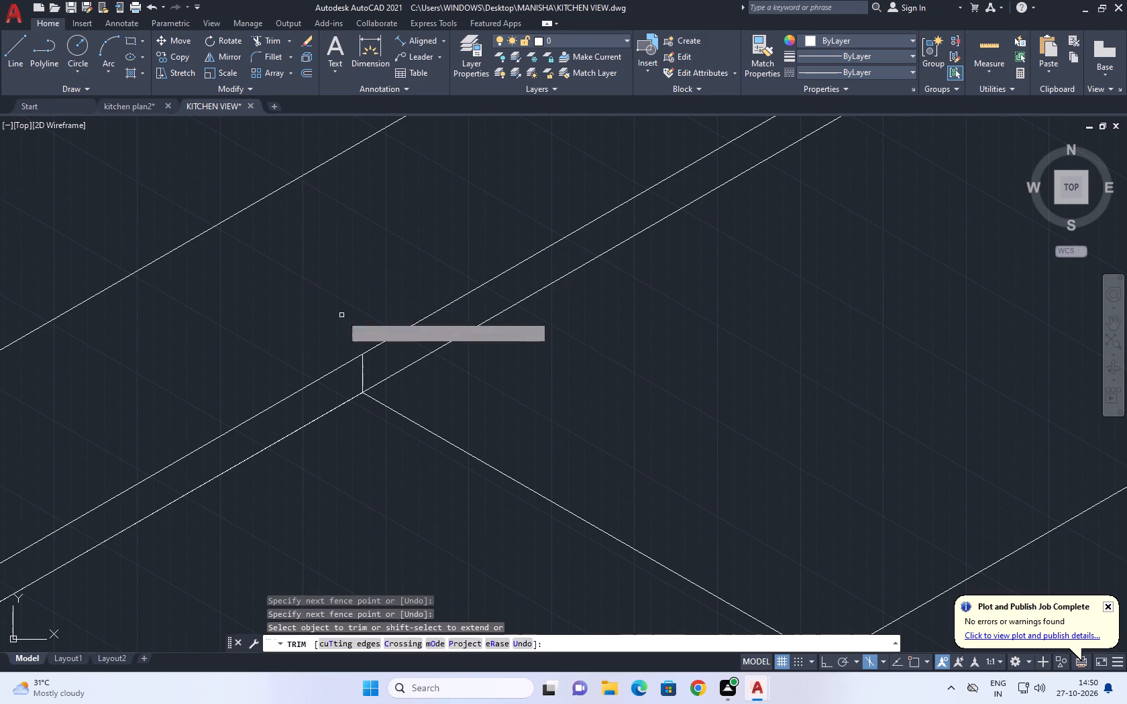
pyautogui.press('Escape')
# Draw vertical lines from the tops of the two wall panel lines beside the corner cabinet, up past the 1600 wall's outer top edge.
pyautogui.scroll(-4, 411, 329)
pyautogui.moveTo(789, 233); pyautogui.dragTo(639, 264, button='middle')
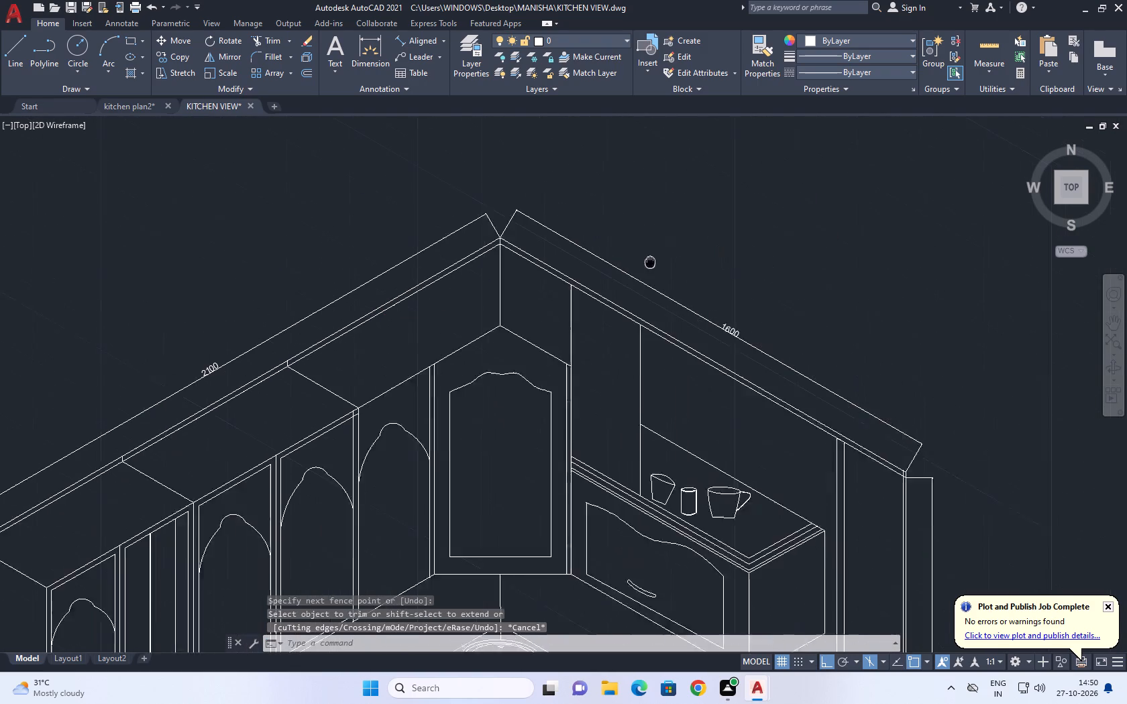
pyautogui.moveTo(639, 264); pyautogui.dragTo(633, 268, button='middle')
pyautogui.moveTo(502, 284); pyautogui.dragTo(511, 288, button='middle')
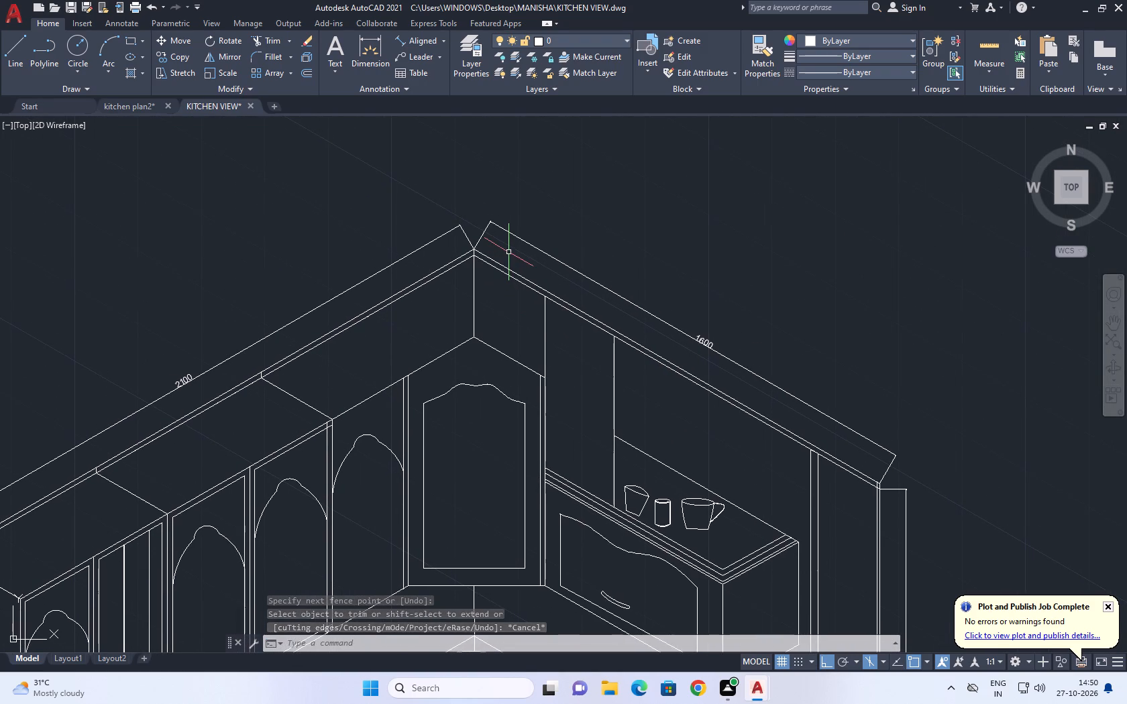
pyautogui.press('l')
pyautogui.press('space')
pyautogui.scroll(3, 535, 312)
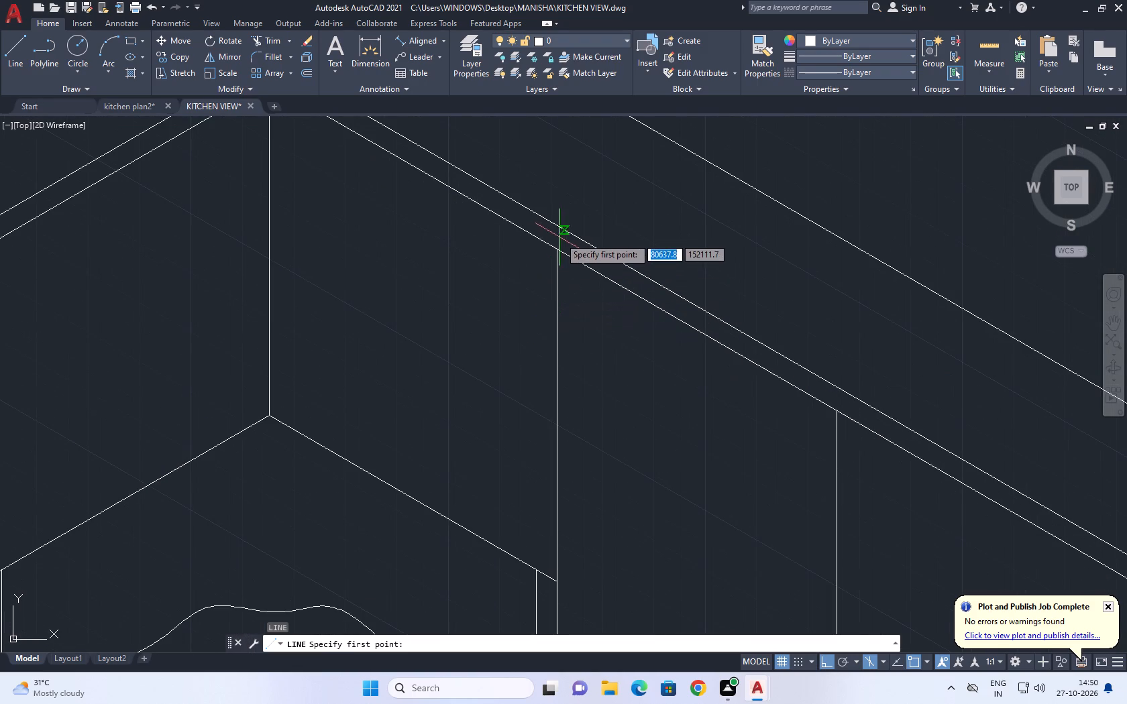
pyautogui.click(557, 248)
pyautogui.click(575, 212)
pyautogui.press('Escape')
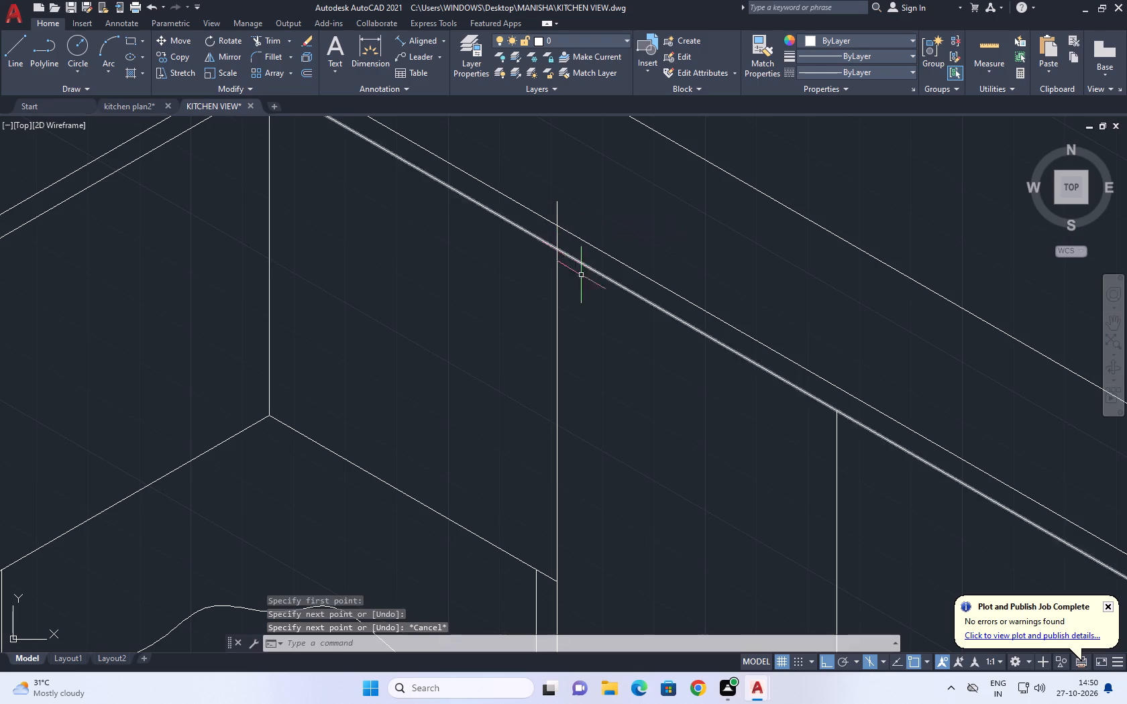
pyautogui.moveTo(653, 309); pyautogui.dragTo(474, 351, button='middle')
pyautogui.press('space')
pyautogui.click(657, 453)
pyautogui.click(669, 378)
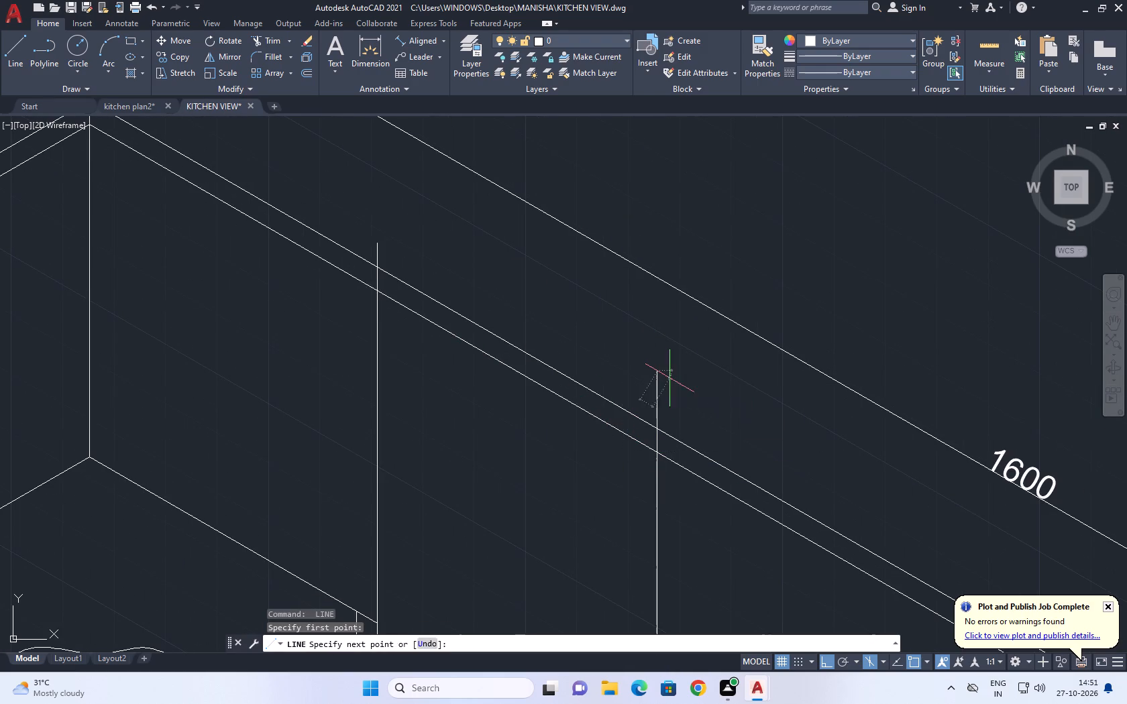
pyautogui.press('Escape')
# Trim the ends of both new vertical lines that project above the 1600 wall's outer top edge.
pyautogui.write('TR')
pyautogui.press('space')
pyautogui.moveTo(705, 404); pyautogui.dragTo(672, 396)
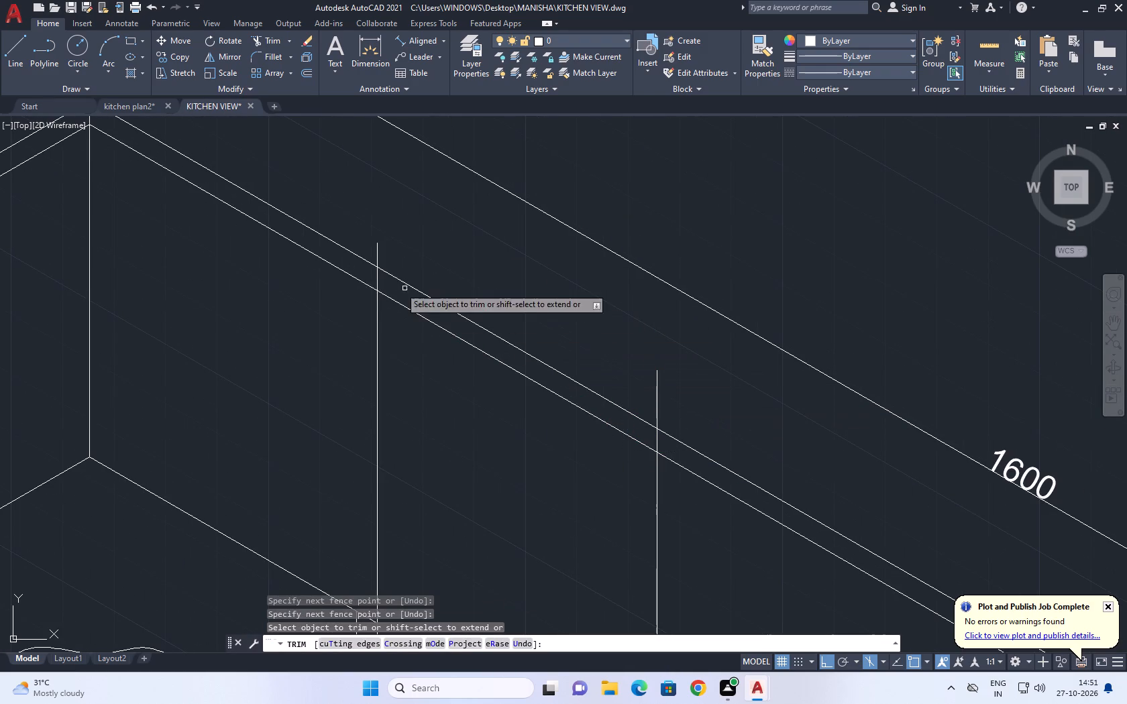
pyautogui.click(341, 227)
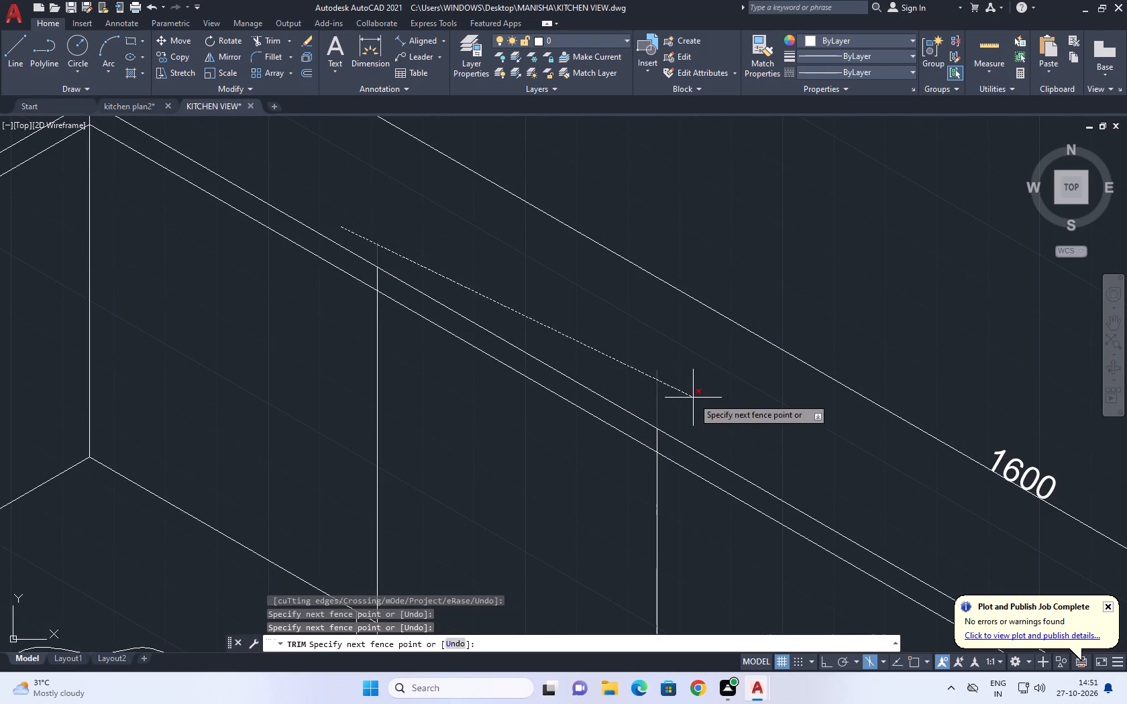
pyautogui.click(693, 398)
pyautogui.press('Escape')
# Delete the short overlapping line segment across the top of the round pole, along the wall's inner top edge.
pyautogui.scroll(-3, 580, 334)
pyautogui.moveTo(596, 306); pyautogui.dragTo(604, 248, button='middle')
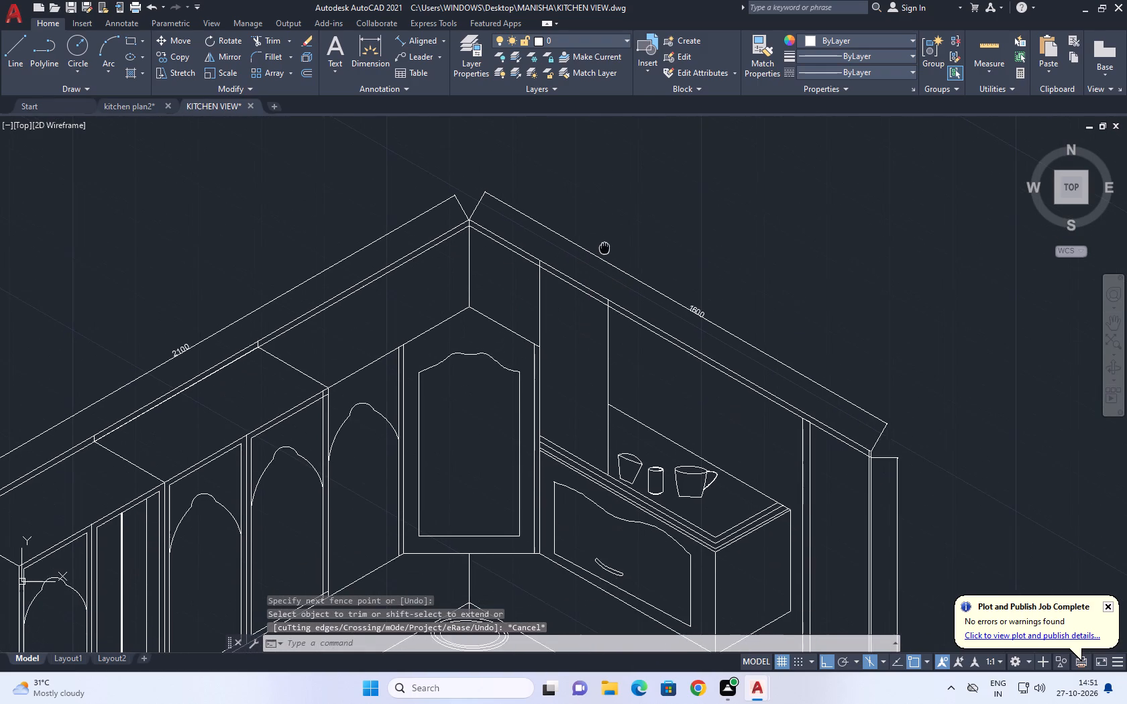
pyautogui.moveTo(604, 248); pyautogui.dragTo(537, 251, button='middle')
pyautogui.scroll(4, 736, 429)
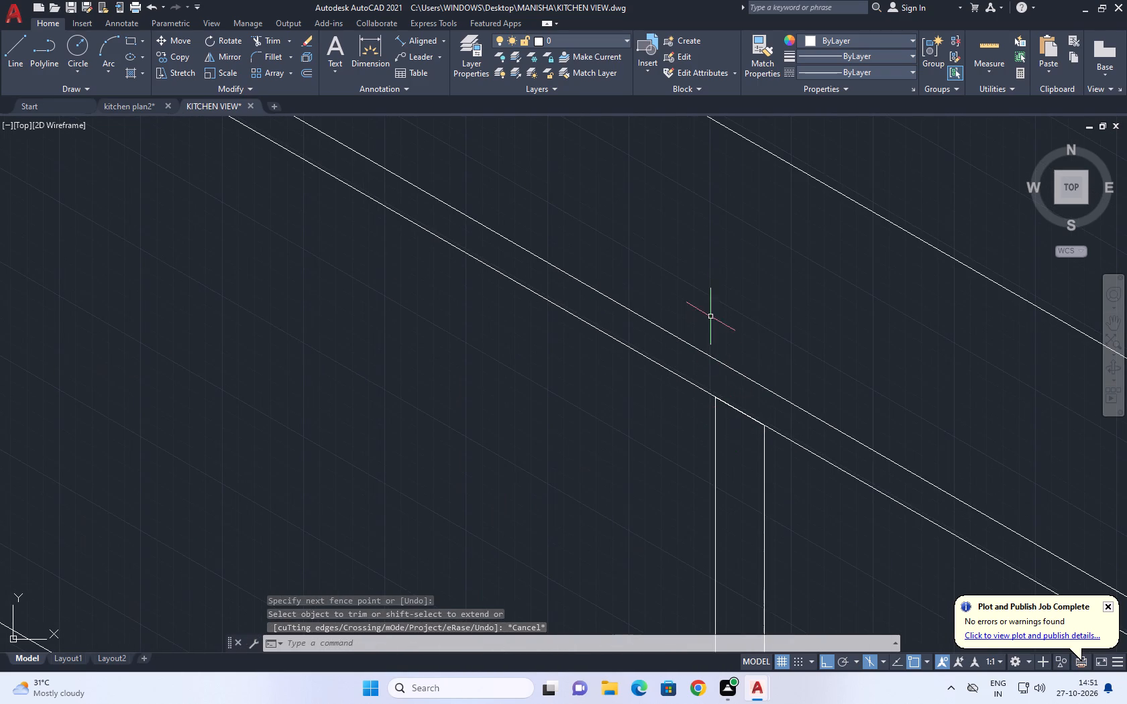
pyautogui.click(704, 303)
pyautogui.click(798, 471)
pyautogui.press('Delete')
pyautogui.scroll(-5, 686, 390)
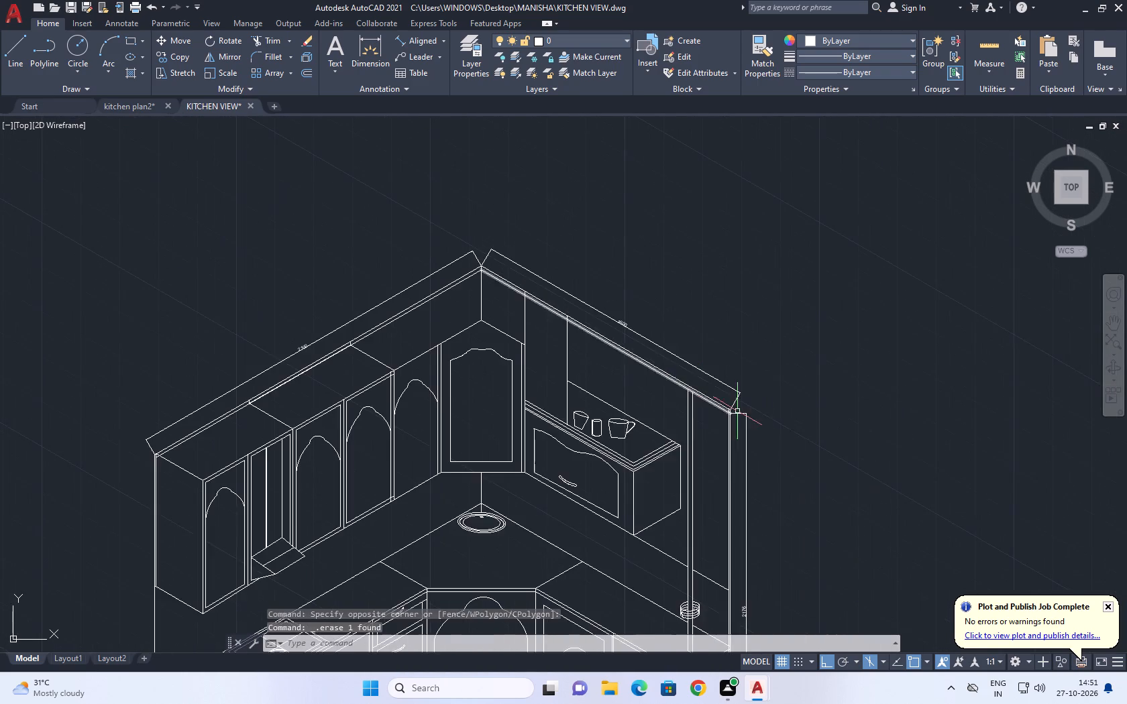
# Trim the inner vertical and inner top edge line where they cross at the free end of the 1600 wall's top.
pyautogui.moveTo(763, 434); pyautogui.dragTo(729, 327, button='middle')
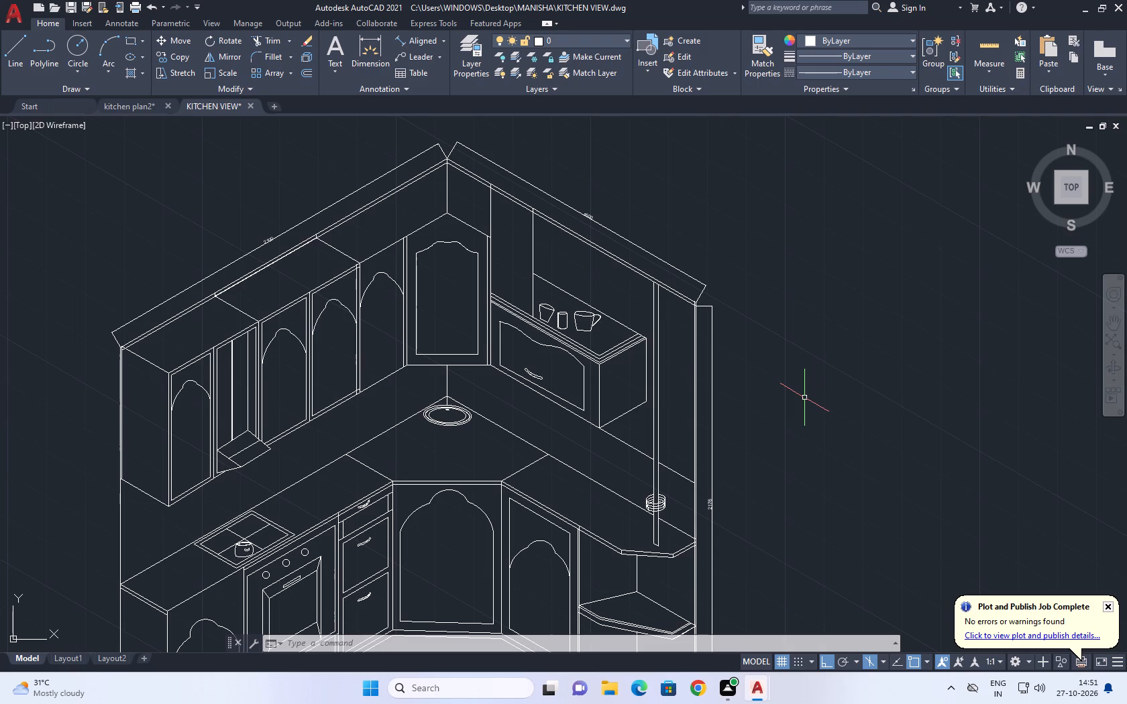
pyautogui.scroll(2, 678, 310)
pyautogui.moveTo(730, 261); pyautogui.dragTo(693, 316, button='middle')
pyautogui.scroll(1, 694, 313)
pyautogui.scroll(2, 673, 389)
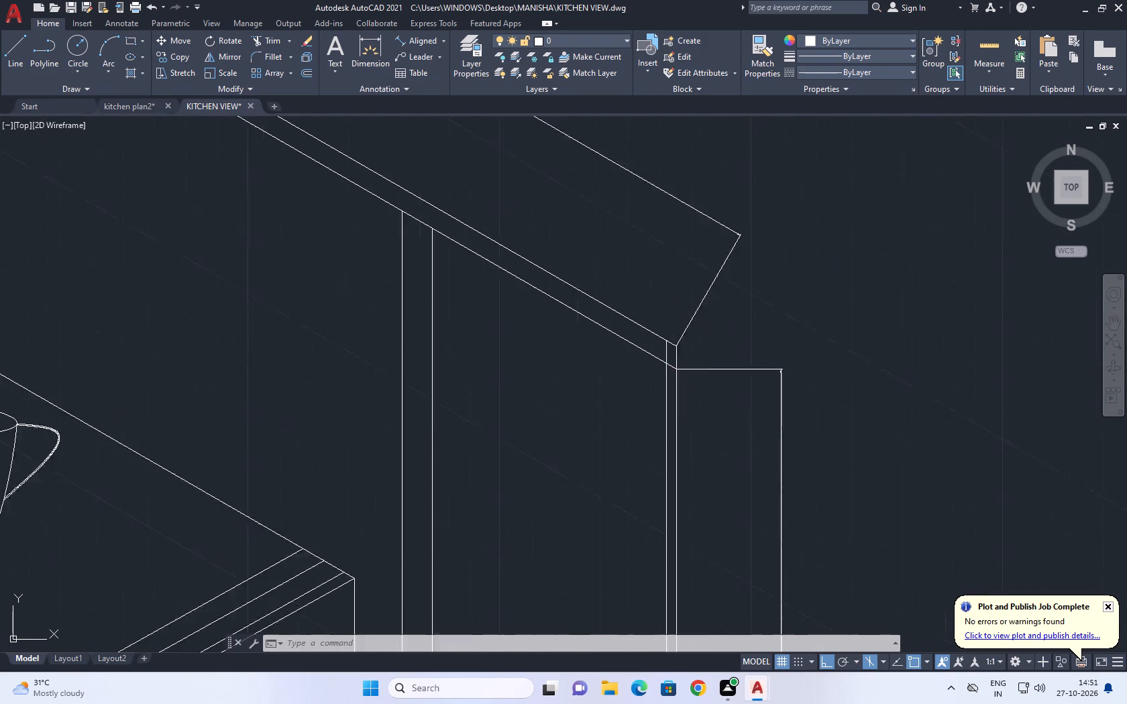
pyautogui.scroll(2, 662, 375)
pyautogui.moveTo(656, 293); pyautogui.dragTo(655, 388, button='middle')
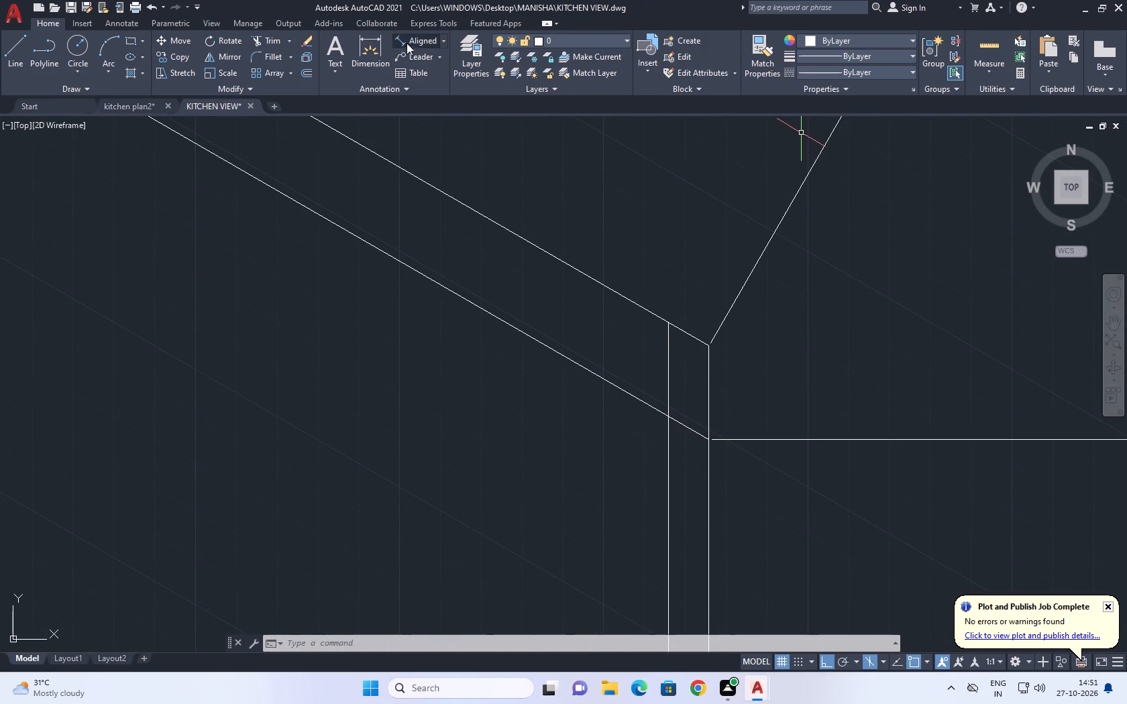
pyautogui.click(266, 36)
pyautogui.click(664, 363)
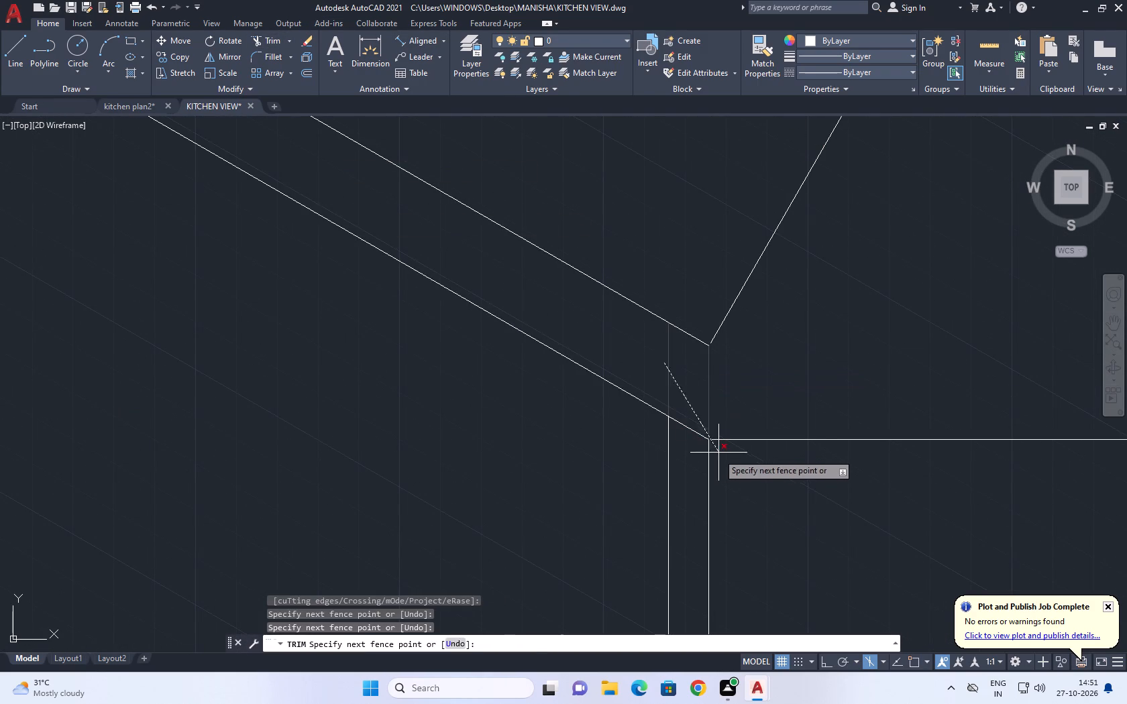
pyautogui.click(696, 451)
pyautogui.rightClick(773, 385)
pyautogui.click(797, 406)
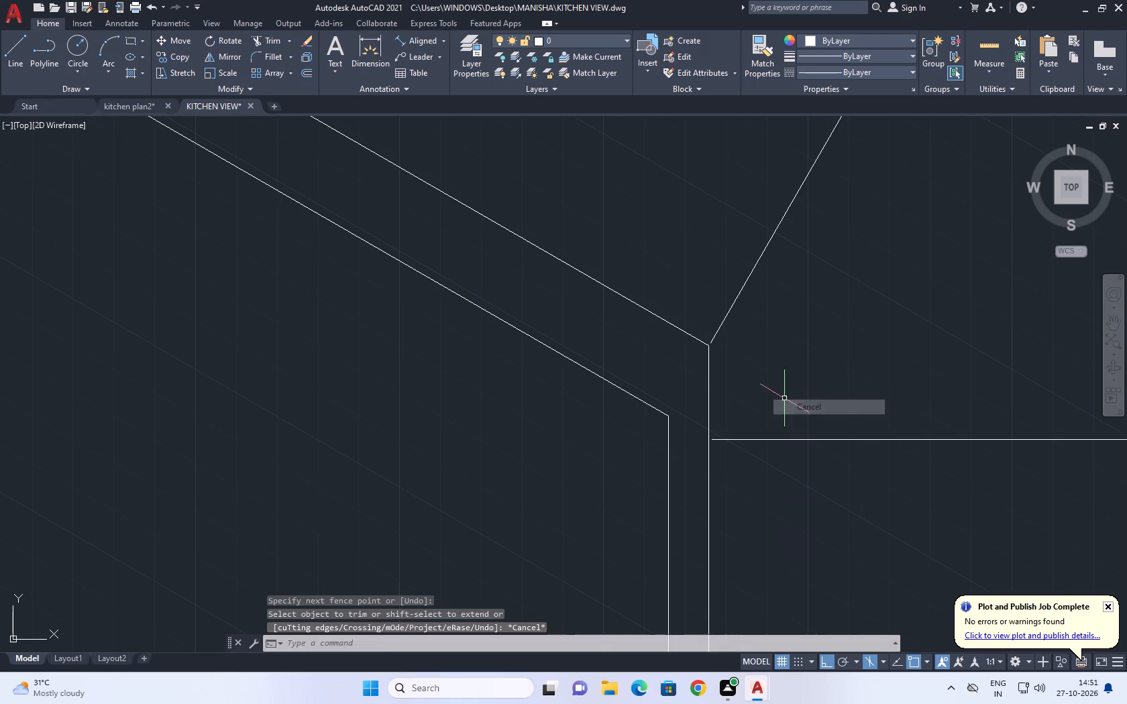
# Review the wall top edges, wall cabinets and pole for remaining stray or missing lines.
pyautogui.scroll(-5, 784, 398)
pyautogui.moveTo(807, 339); pyautogui.dragTo(813, 361, button='middle')
pyautogui.scroll(-3, 813, 361)
pyautogui.middleClick(824, 359)
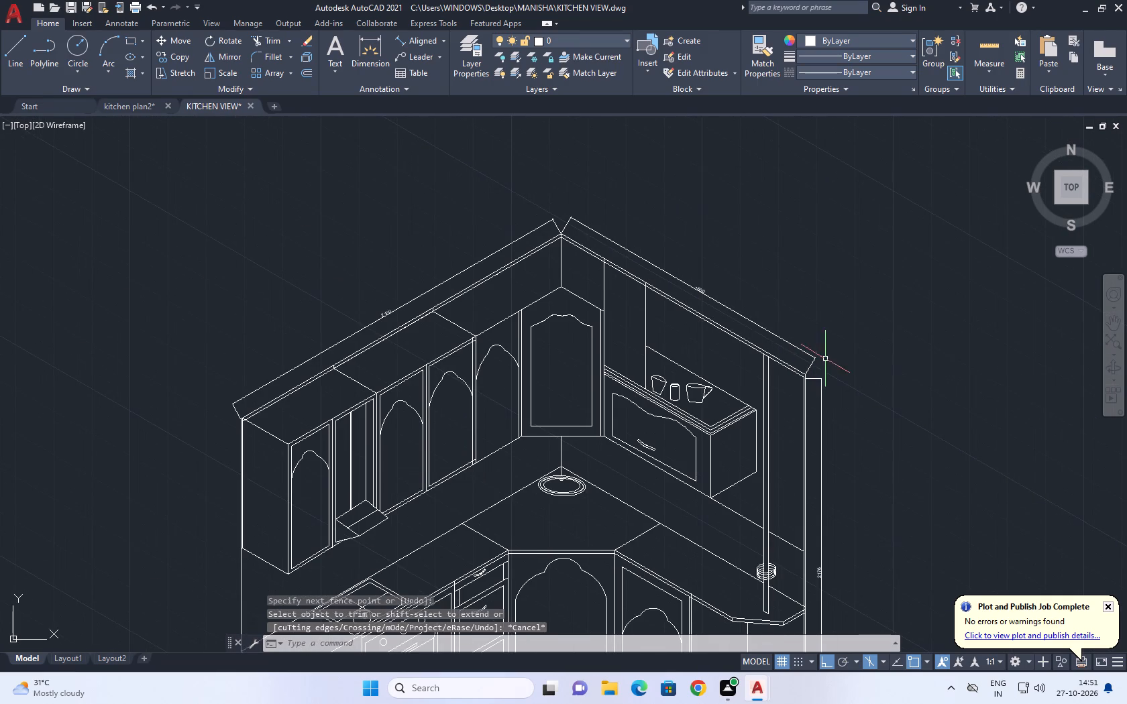
pyautogui.moveTo(848, 341); pyautogui.dragTo(814, 352, button='middle')
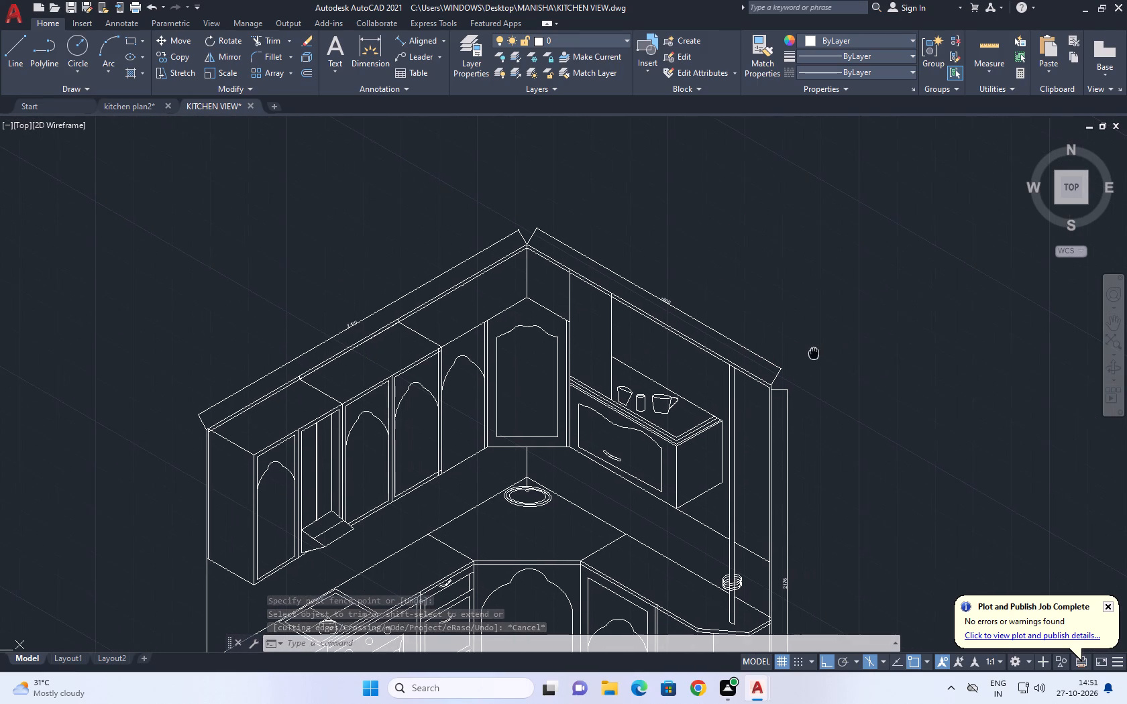
pyautogui.moveTo(814, 352); pyautogui.dragTo(813, 352, button='middle')
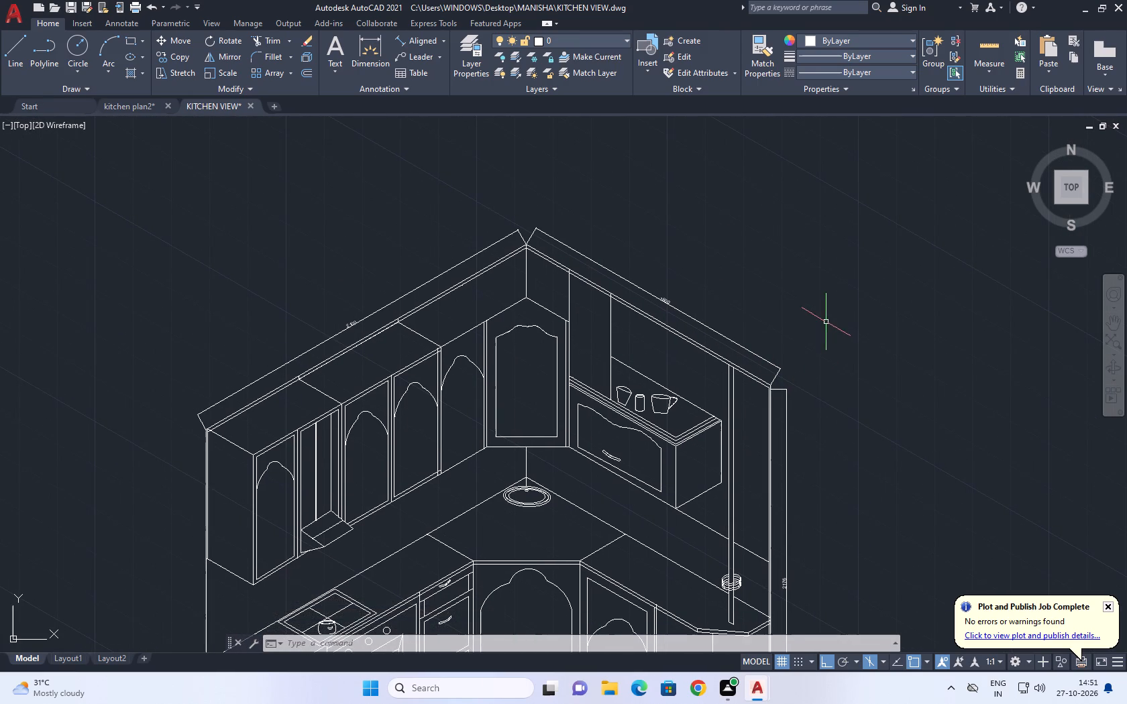
pyautogui.moveTo(744, 441); pyautogui.dragTo(668, 428, button='middle')
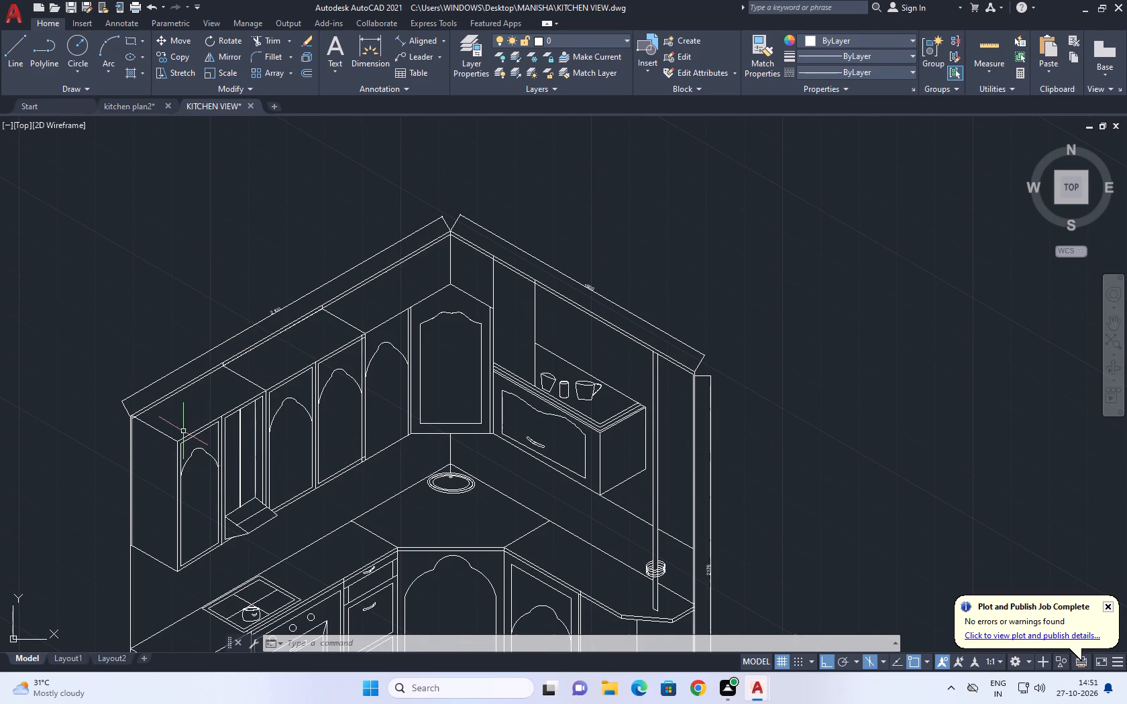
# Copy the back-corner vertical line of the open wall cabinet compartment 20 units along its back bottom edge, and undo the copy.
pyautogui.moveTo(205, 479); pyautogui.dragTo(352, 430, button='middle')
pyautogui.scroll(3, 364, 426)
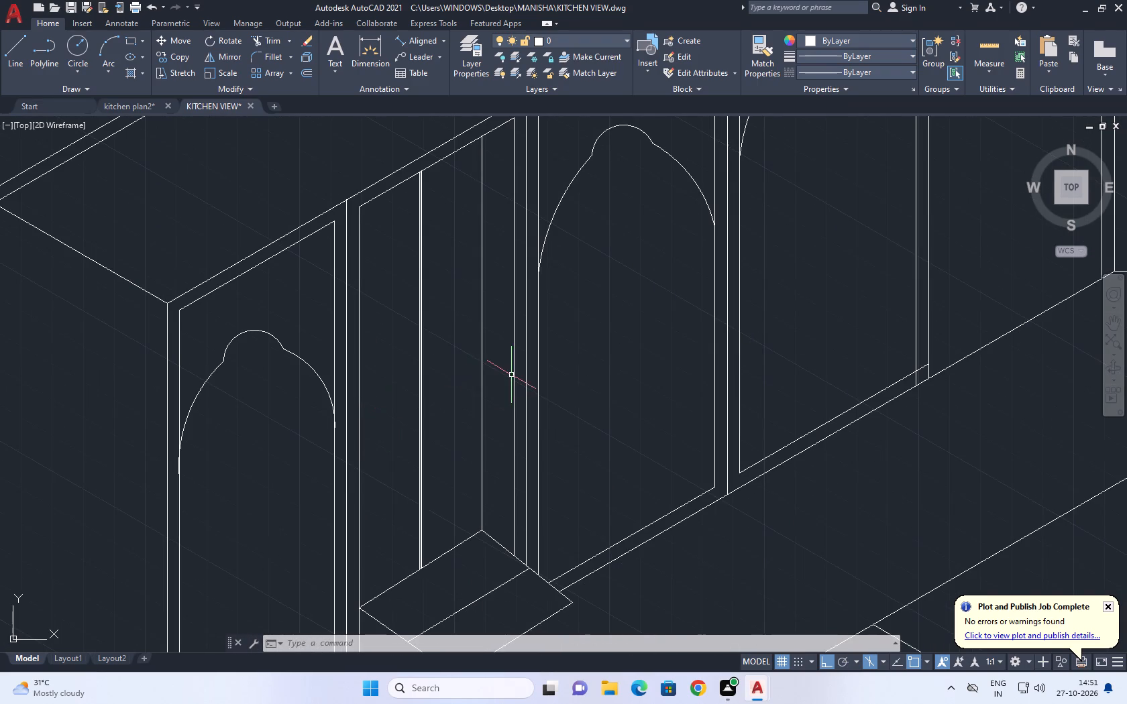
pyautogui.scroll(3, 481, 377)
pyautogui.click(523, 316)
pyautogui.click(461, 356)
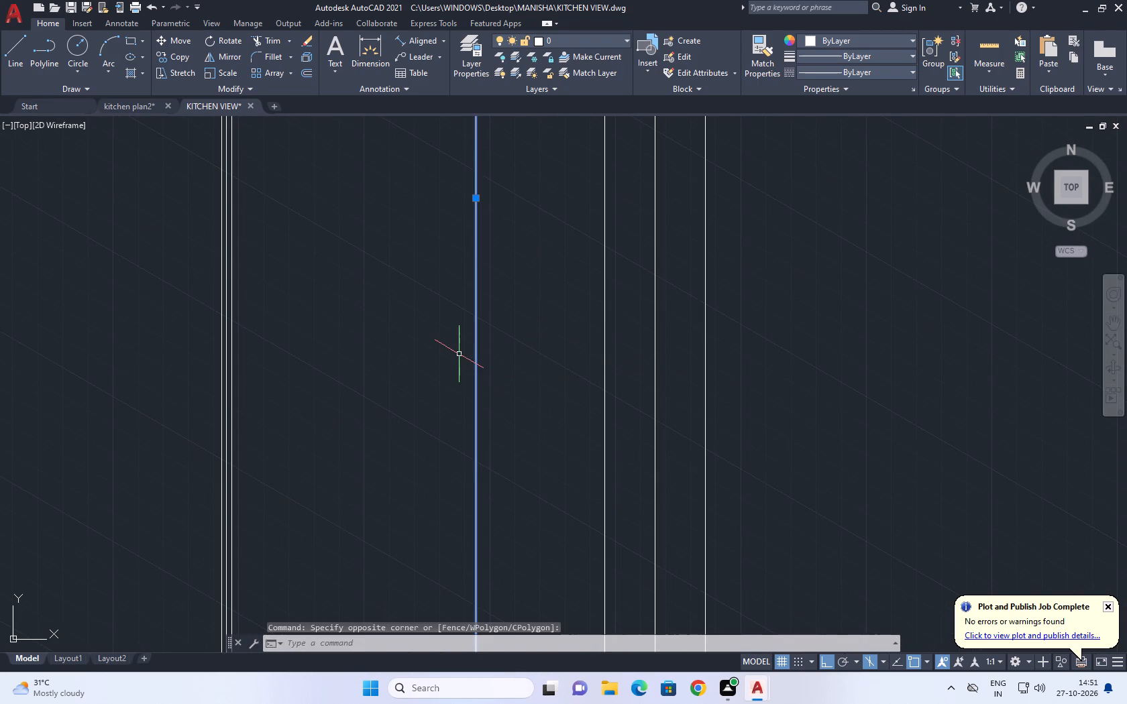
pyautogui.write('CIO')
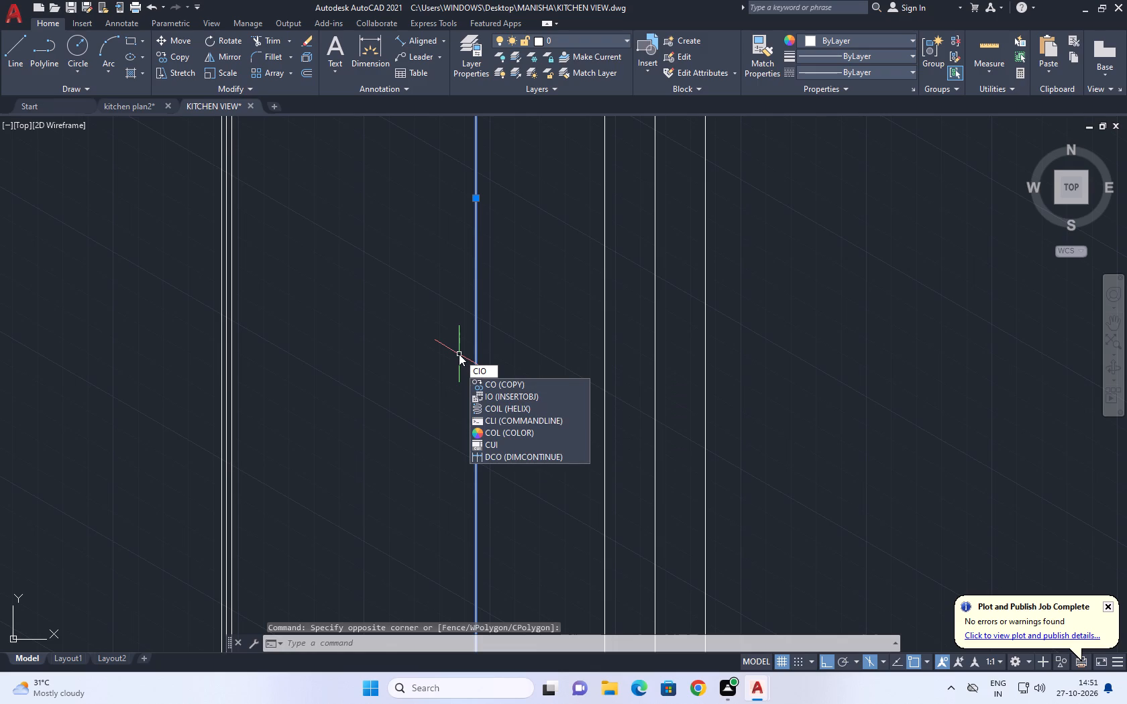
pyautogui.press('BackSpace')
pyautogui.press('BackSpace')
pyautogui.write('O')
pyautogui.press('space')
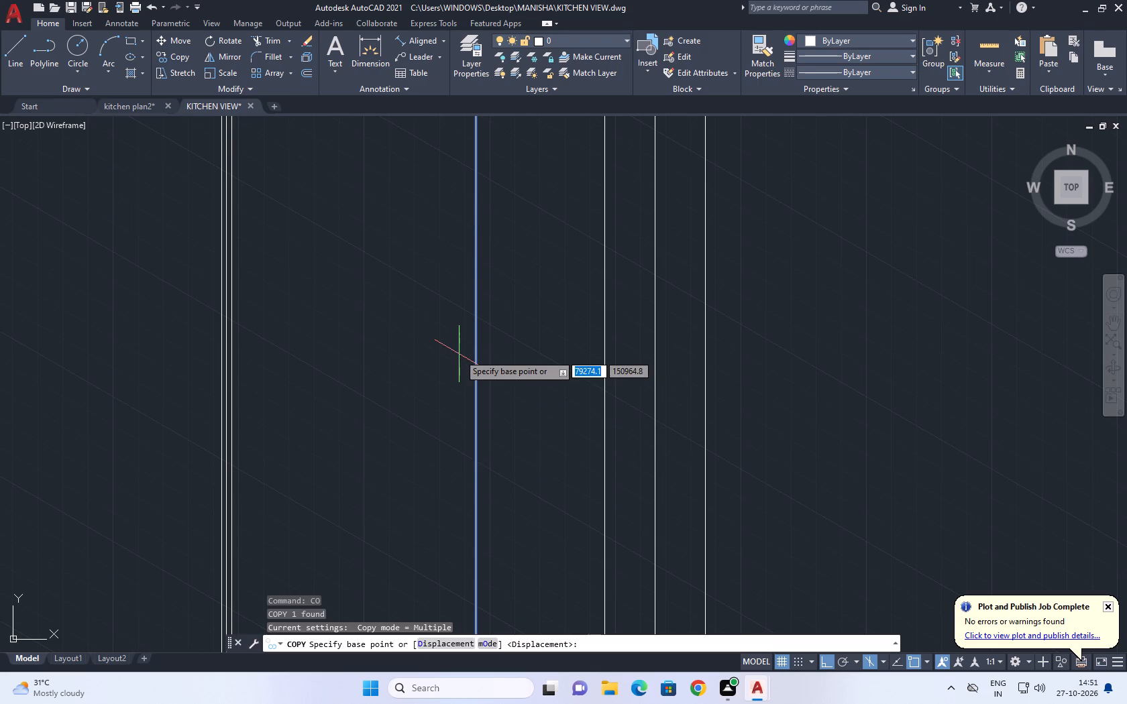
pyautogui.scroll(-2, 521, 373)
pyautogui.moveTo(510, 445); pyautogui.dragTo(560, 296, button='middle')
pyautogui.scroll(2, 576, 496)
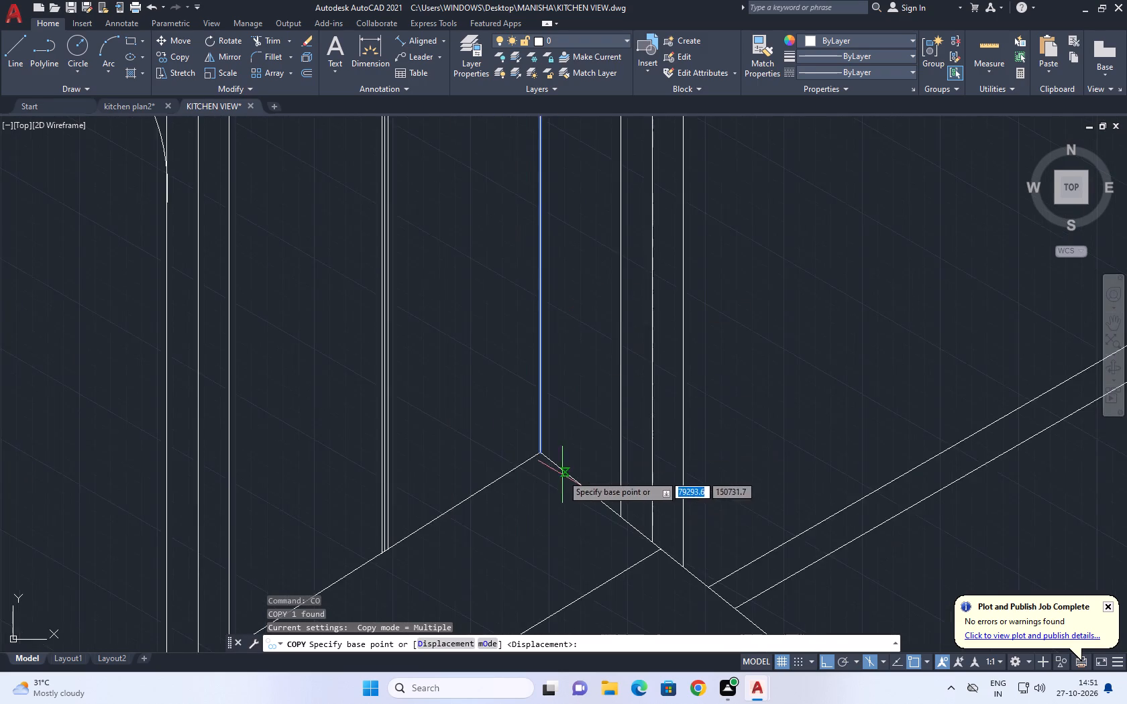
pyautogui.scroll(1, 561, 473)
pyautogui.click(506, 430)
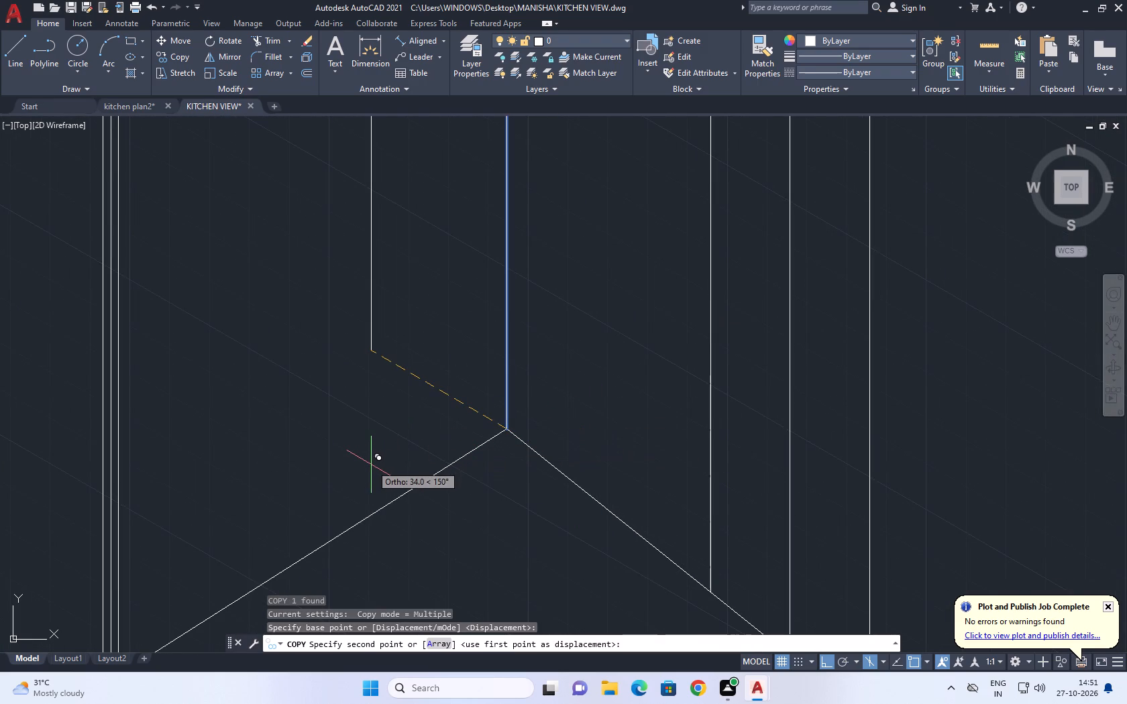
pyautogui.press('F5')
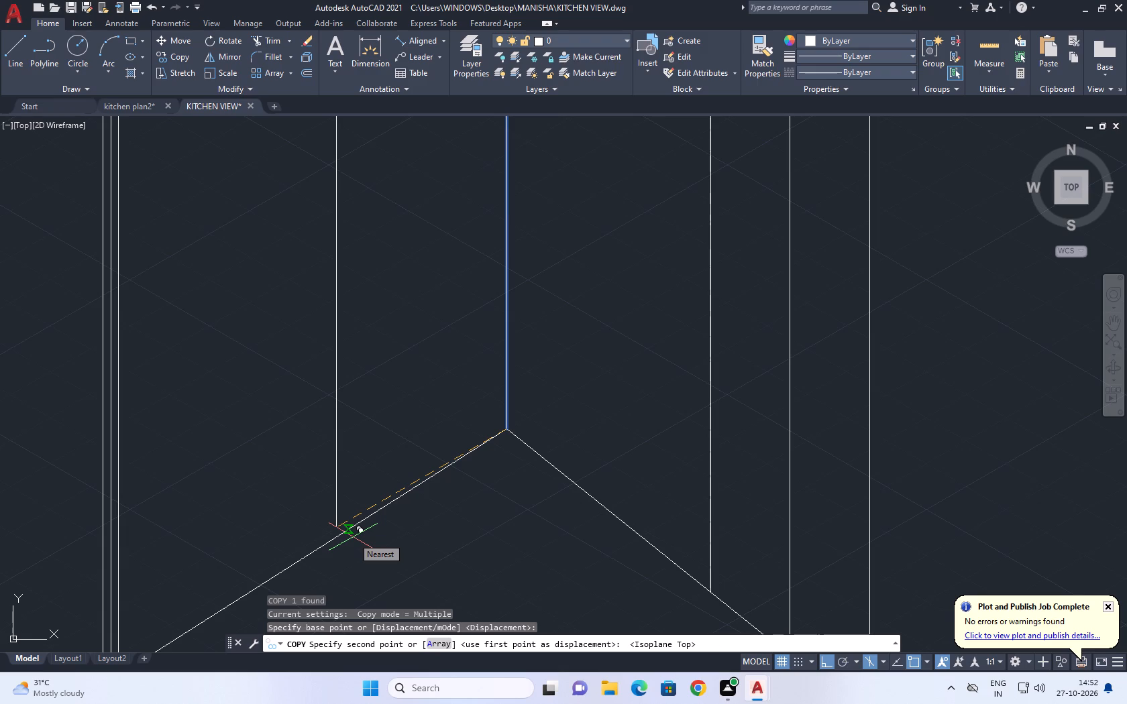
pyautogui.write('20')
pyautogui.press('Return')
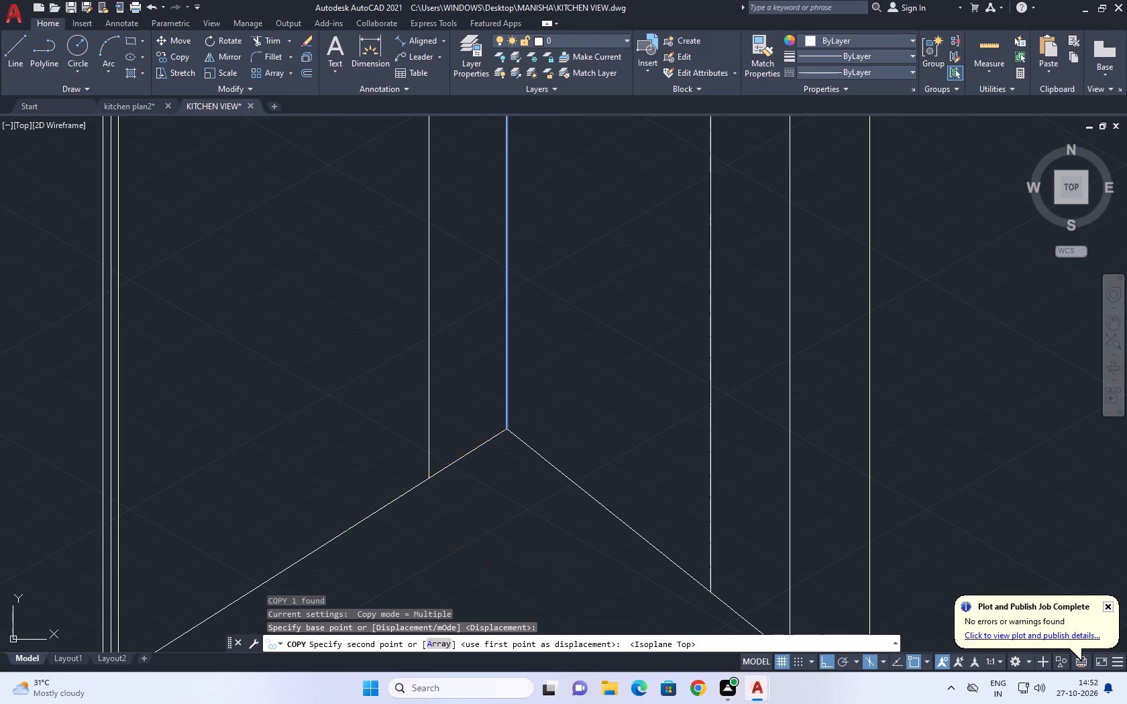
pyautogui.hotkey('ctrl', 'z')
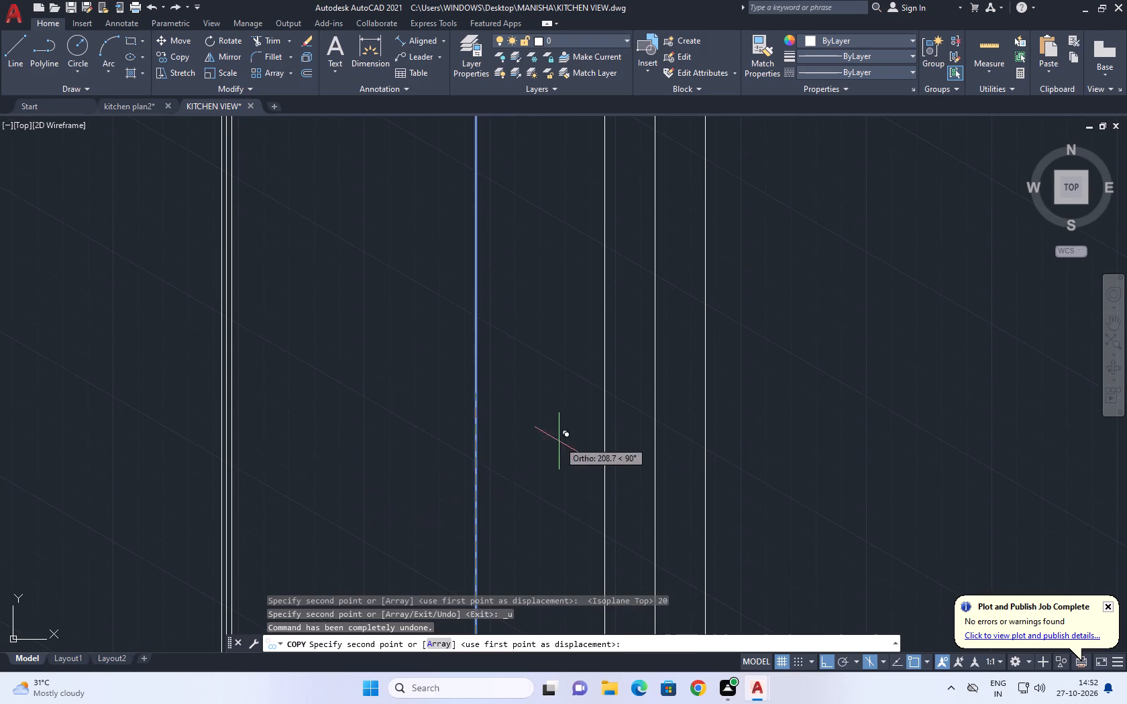
# Copy the open compartment's back-corner vertical line 2 units along its back bottom edge, using the top isoplane.
pyautogui.scroll(-5, 574, 436)
pyautogui.scroll(2, 531, 495)
pyautogui.scroll(2, 599, 495)
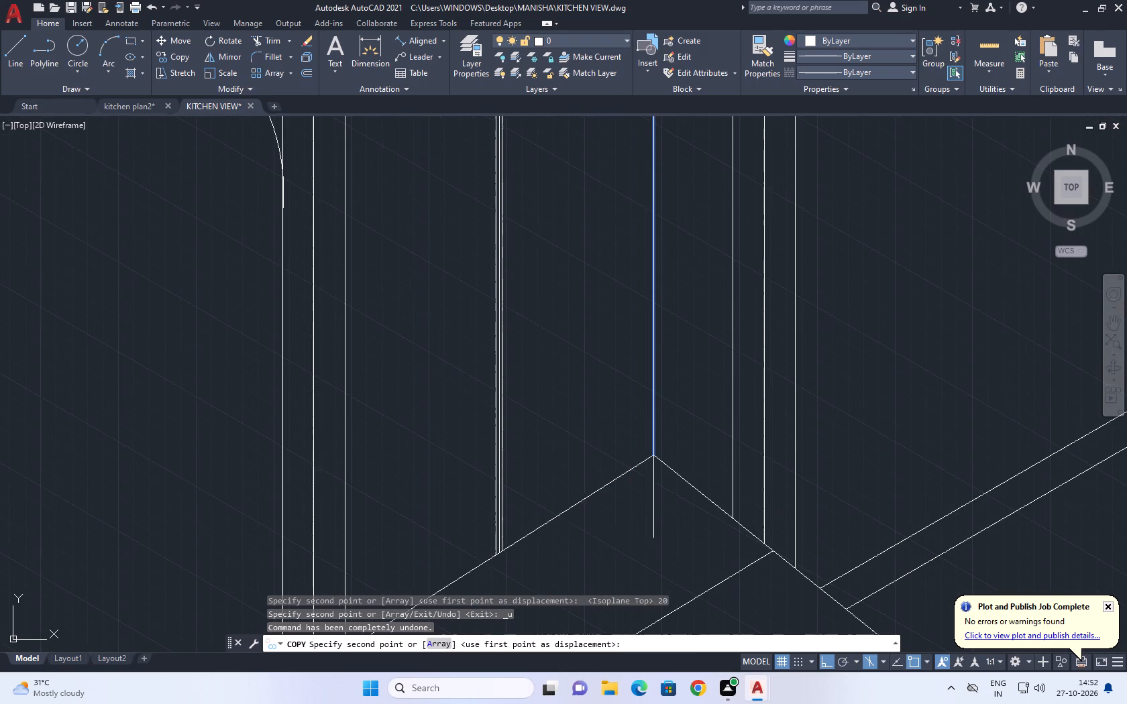
pyautogui.press('F5')
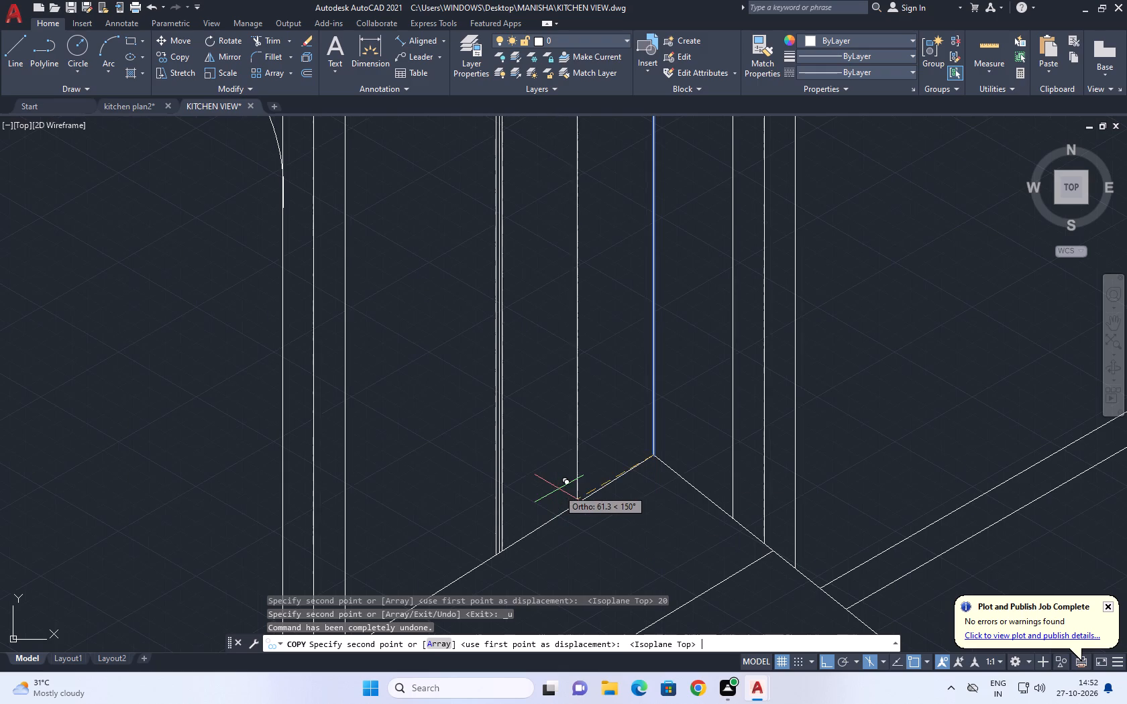
pyautogui.press('2')
pyautogui.press('Return')
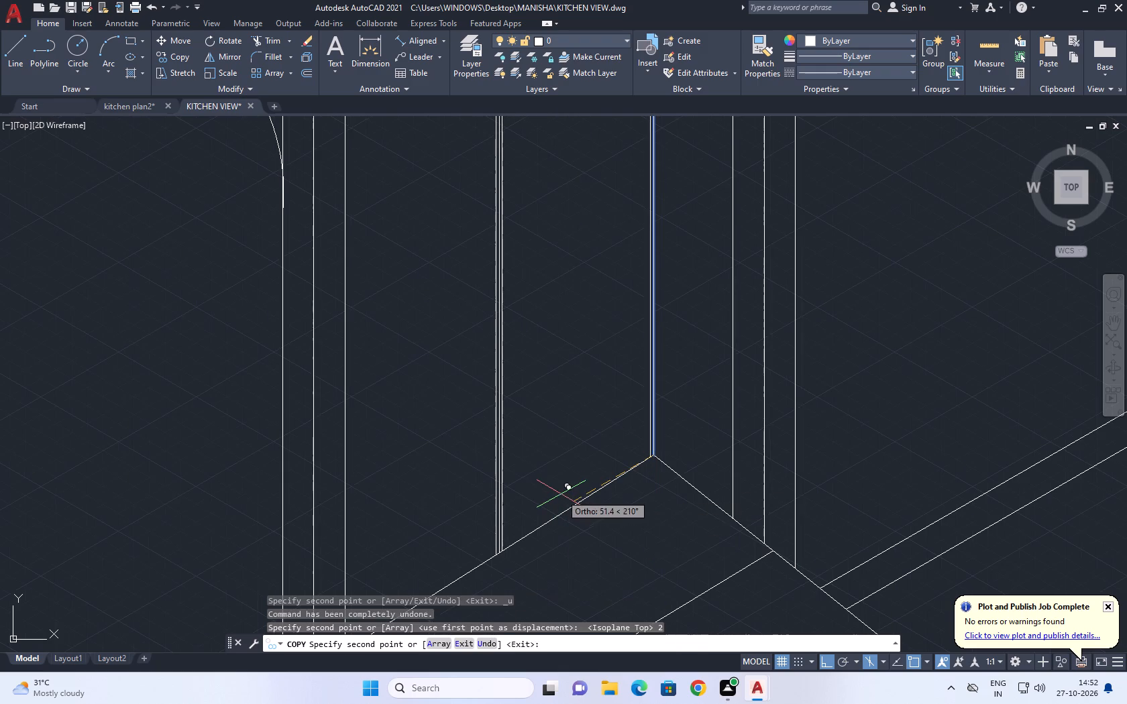
pyautogui.press('Escape')
# Copy the open compartment's front vertical line, where the back bottom edge begins, 2 units inward along the isometric direction.
pyautogui.scroll(1, 561, 494)
pyautogui.scroll(-5, 659, 375)
pyautogui.scroll(3, 610, 411)
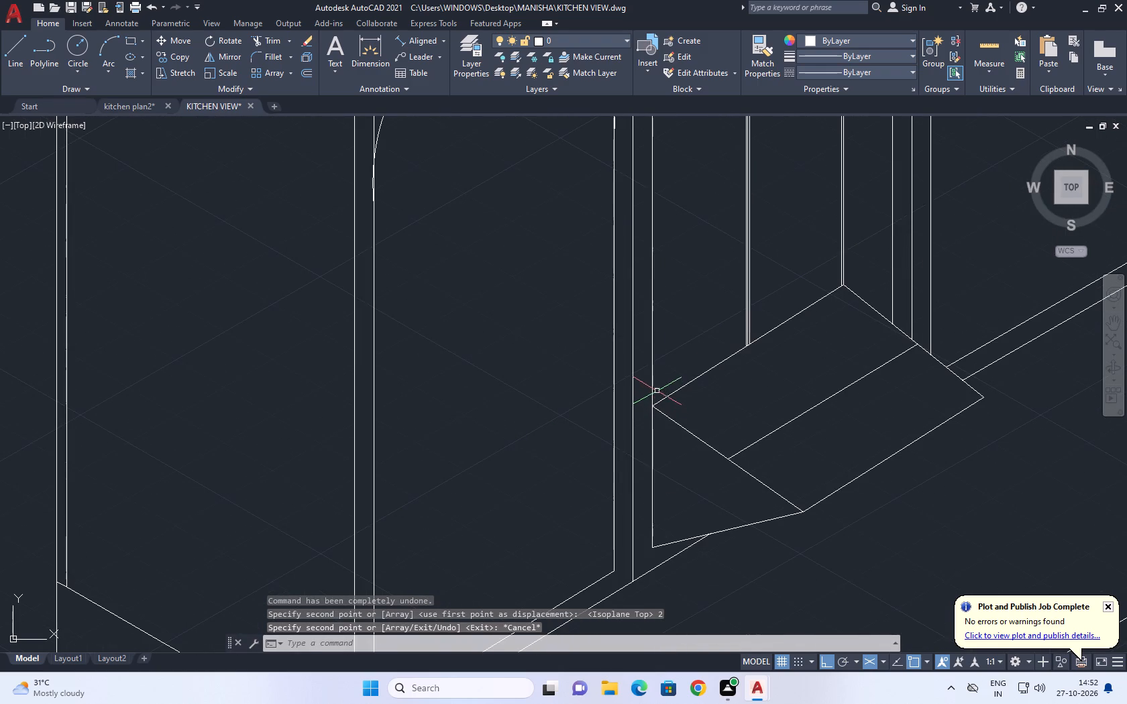
pyautogui.click(653, 382)
pyautogui.moveTo(661, 373); pyautogui.dragTo(635, 404, button='middle')
pyautogui.press('c')
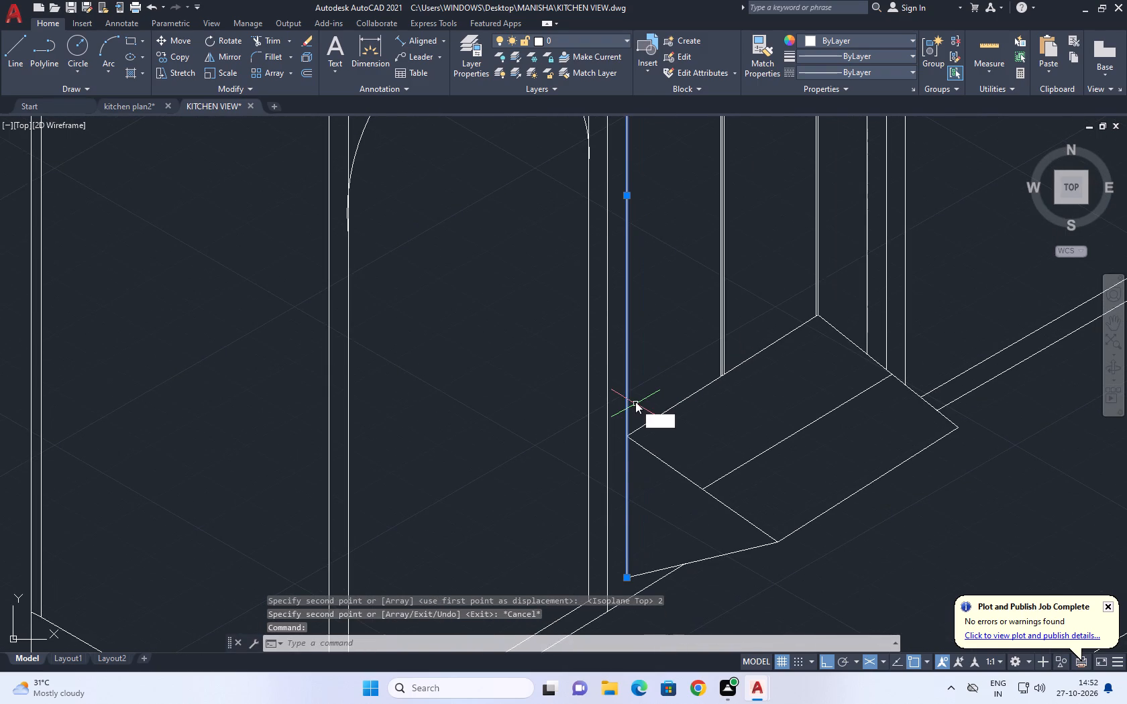
pyautogui.write('O')
pyautogui.press('space')
pyautogui.click(634, 412)
pyautogui.write('2')
pyautogui.press('space')
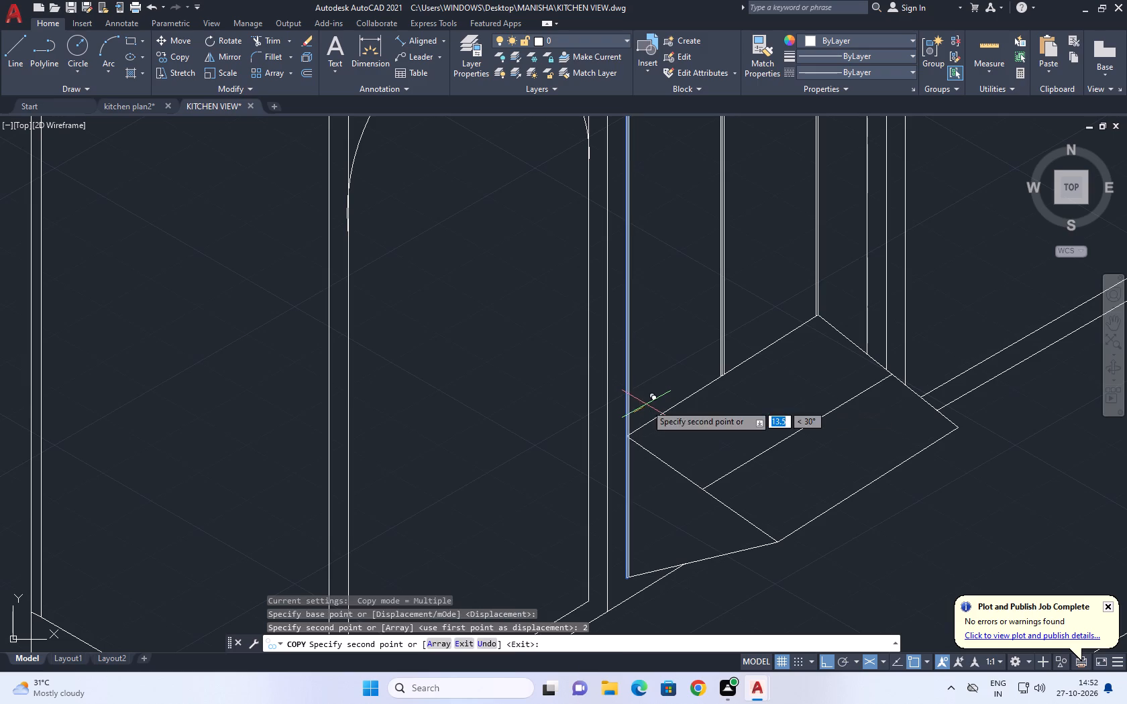
pyautogui.press('Escape')
# Trim the copied vertical line below the open compartment's back bottom edge.
pyautogui.press('t')
pyautogui.press('r')
pyautogui.press('space')
pyautogui.scroll(2, 620, 510)
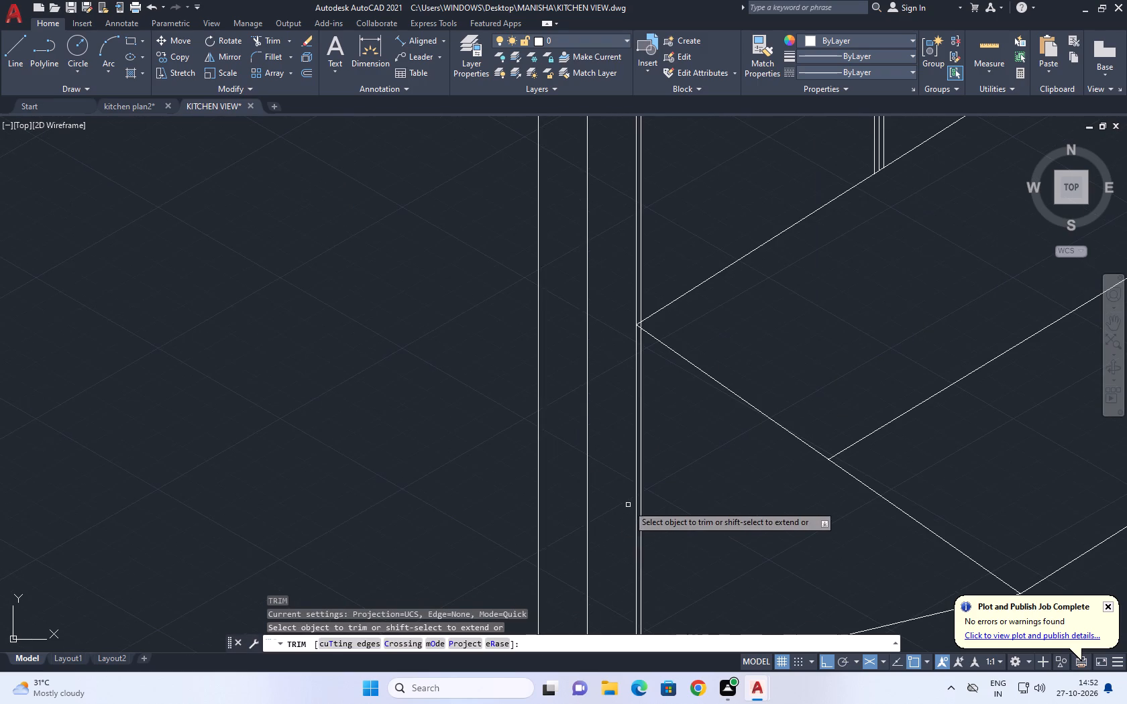
pyautogui.click(641, 479)
pyautogui.scroll(4, 644, 332)
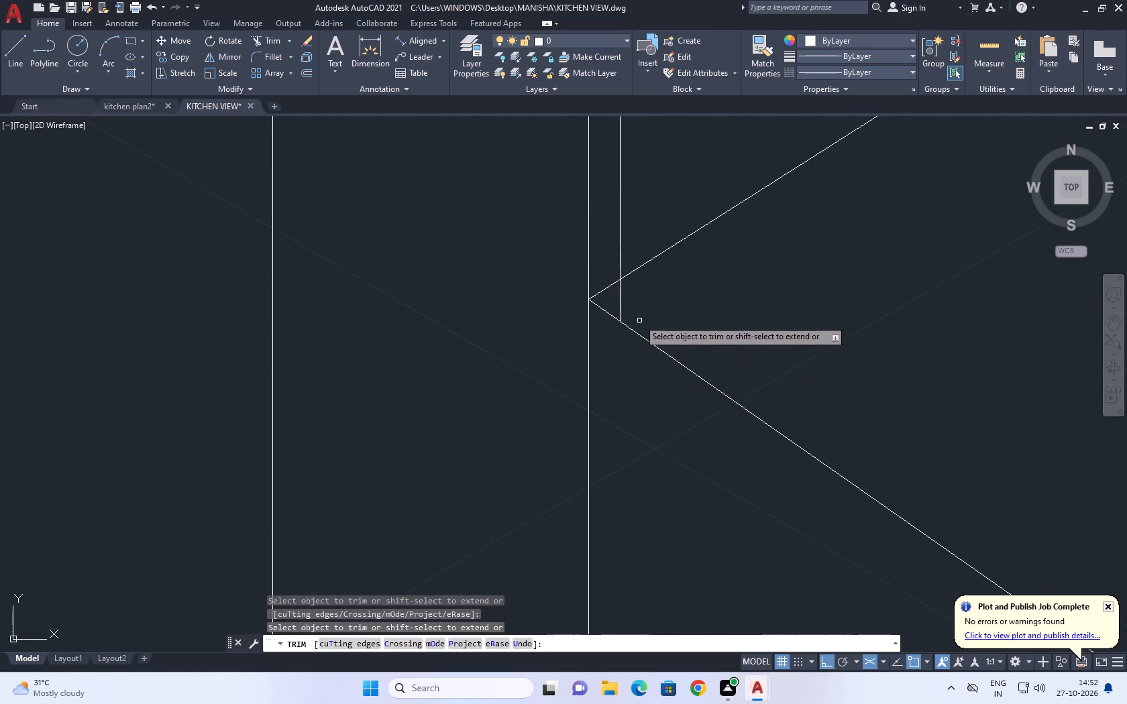
pyautogui.click(631, 290)
pyautogui.click(614, 288)
pyautogui.scroll(-11, 739, 318)
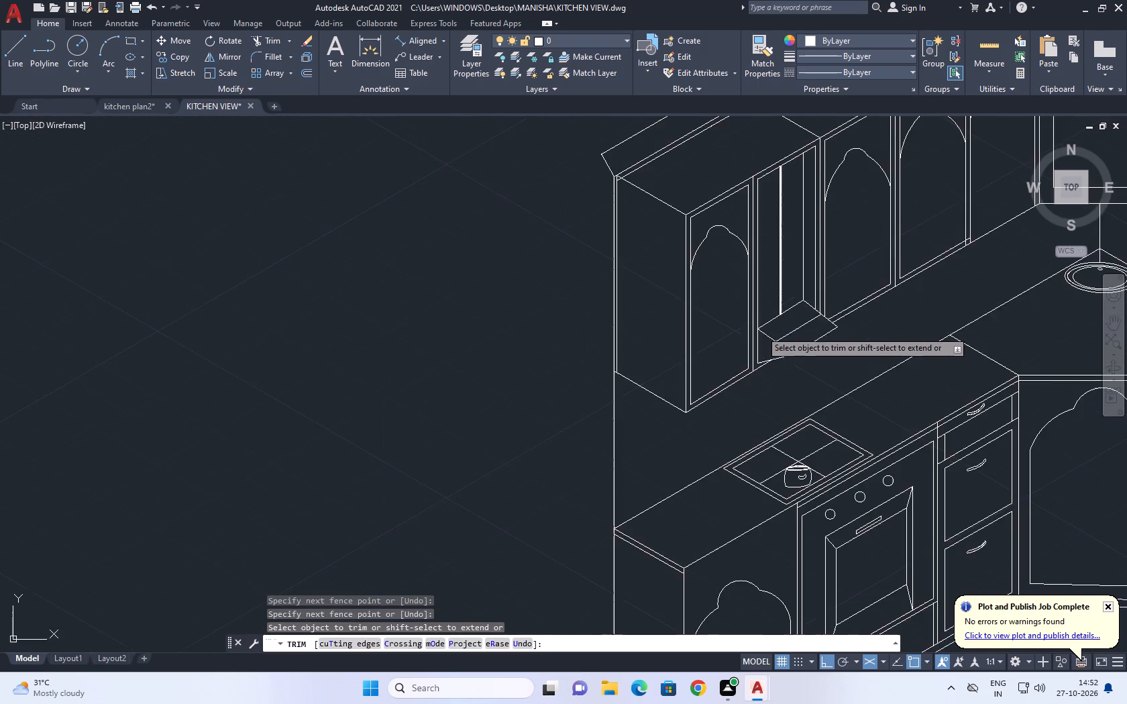
pyautogui.moveTo(807, 289); pyautogui.dragTo(759, 377, button='middle')
pyautogui.press('Escape')
# Erase the pair of vertical lines at the open compartment's back corner.
pyautogui.scroll(3, 710, 265)
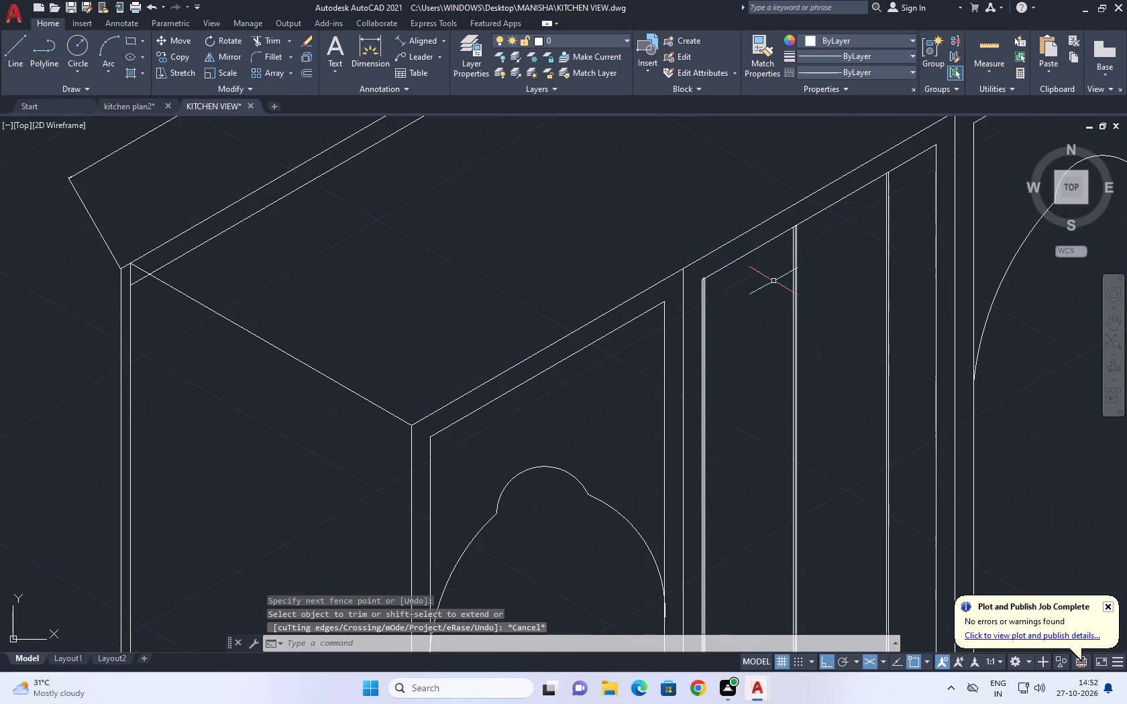
pyautogui.moveTo(812, 283); pyautogui.dragTo(623, 348, button='middle')
pyautogui.scroll(-2, 728, 291)
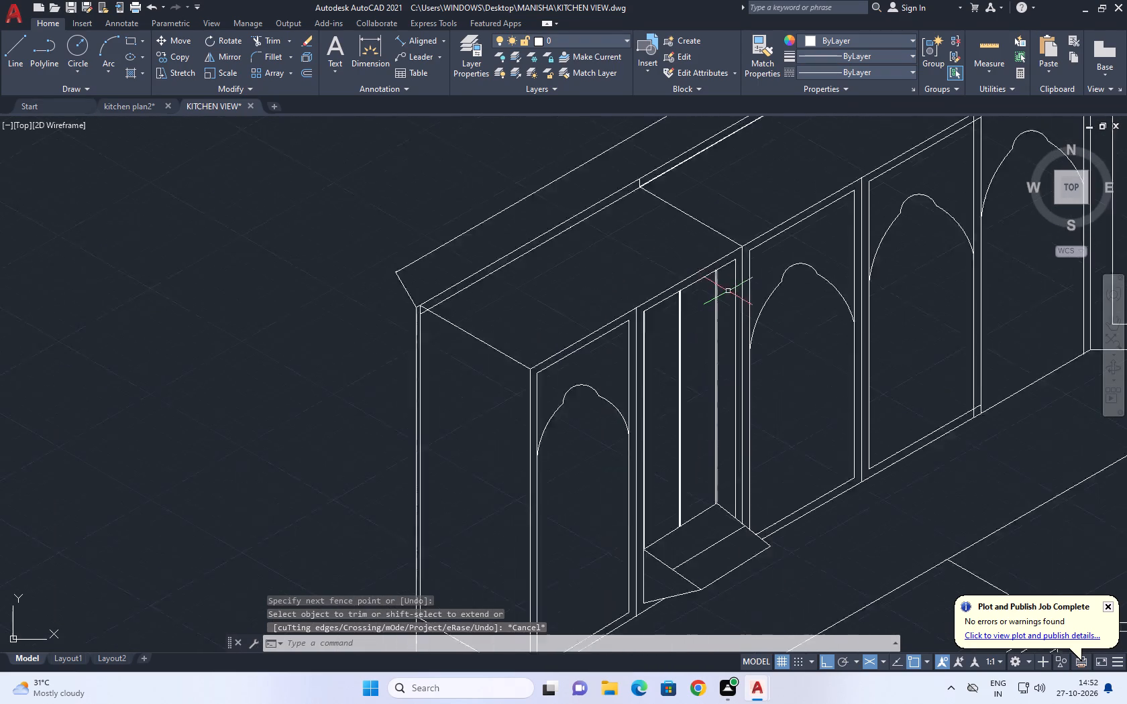
pyautogui.scroll(-1, 728, 291)
pyautogui.moveTo(798, 303); pyautogui.dragTo(790, 300, button='middle')
pyautogui.scroll(1, 712, 417)
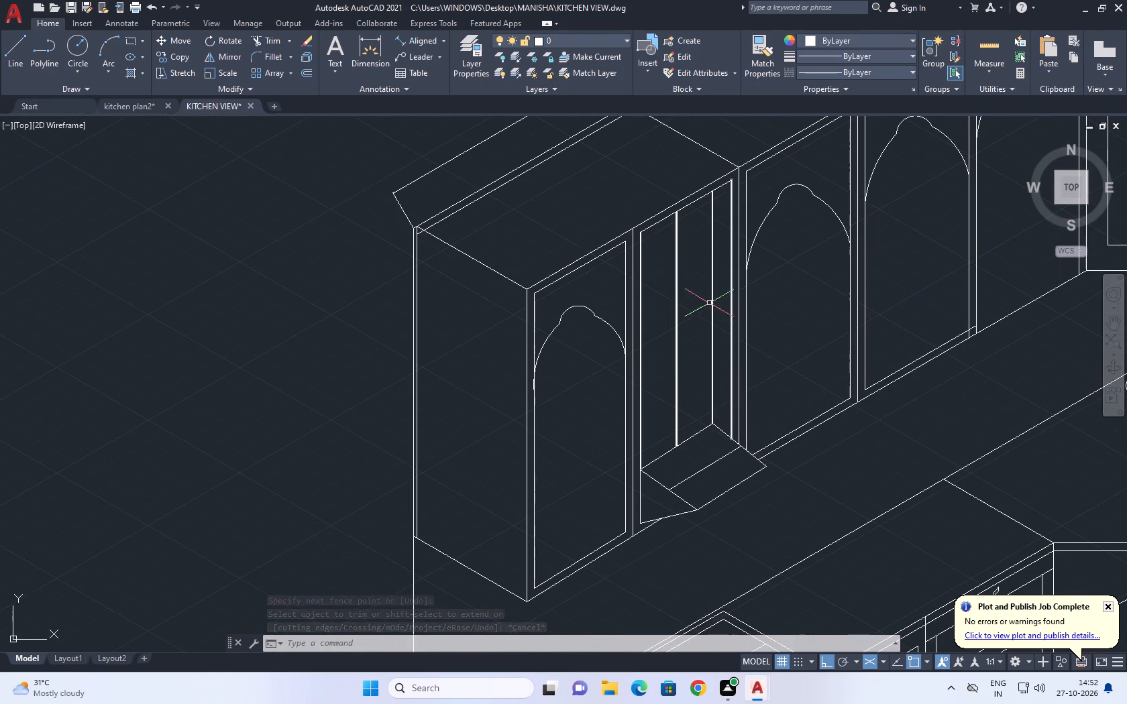
pyautogui.moveTo(716, 294); pyautogui.dragTo(730, 329, button='middle')
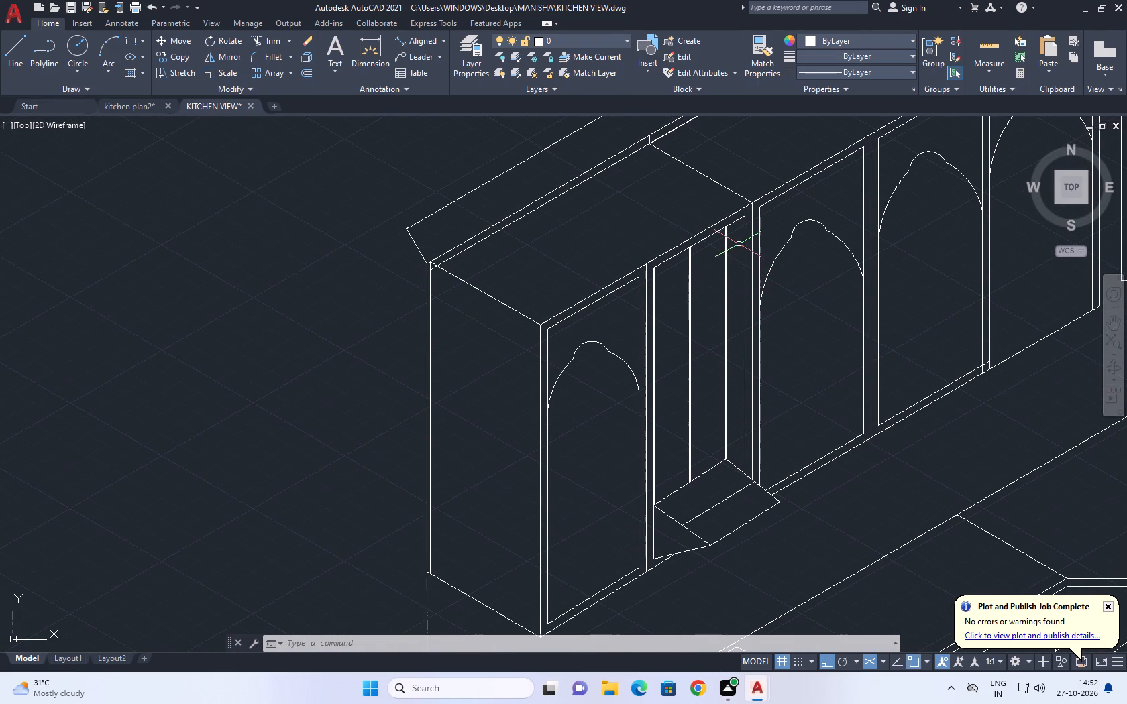
pyautogui.moveTo(705, 424); pyautogui.dragTo(636, 504, button='middle')
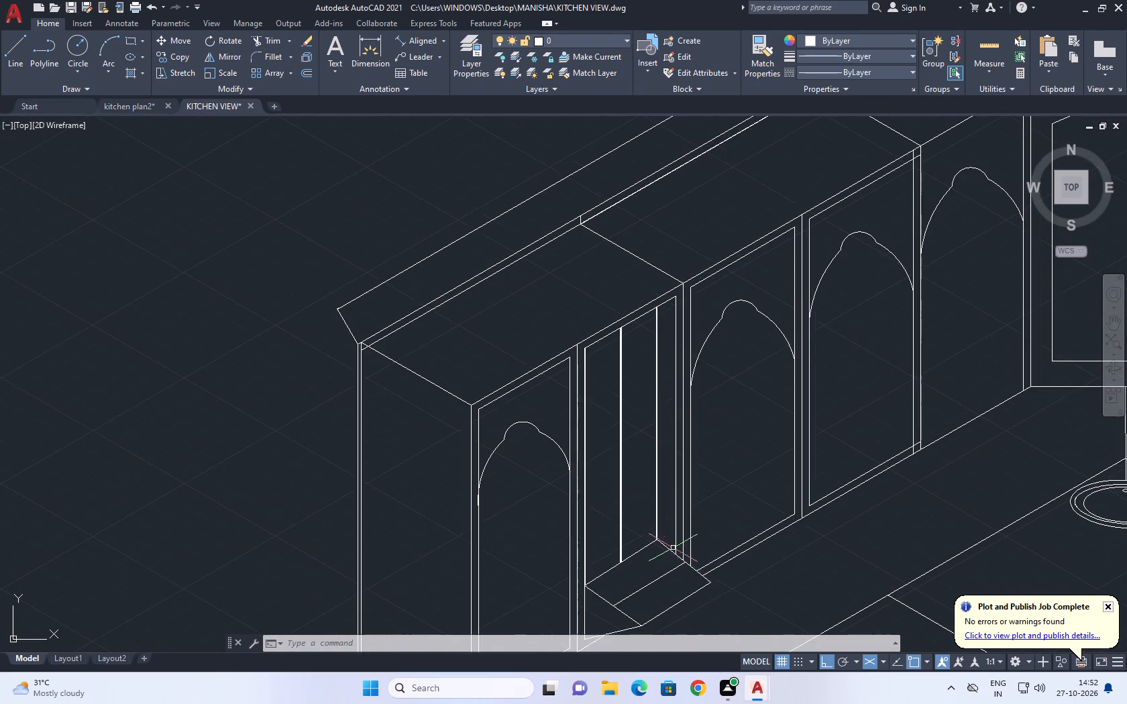
pyautogui.scroll(2, 672, 548)
pyautogui.click(653, 445)
pyautogui.click(610, 415)
pyautogui.rightClick(606, 414)
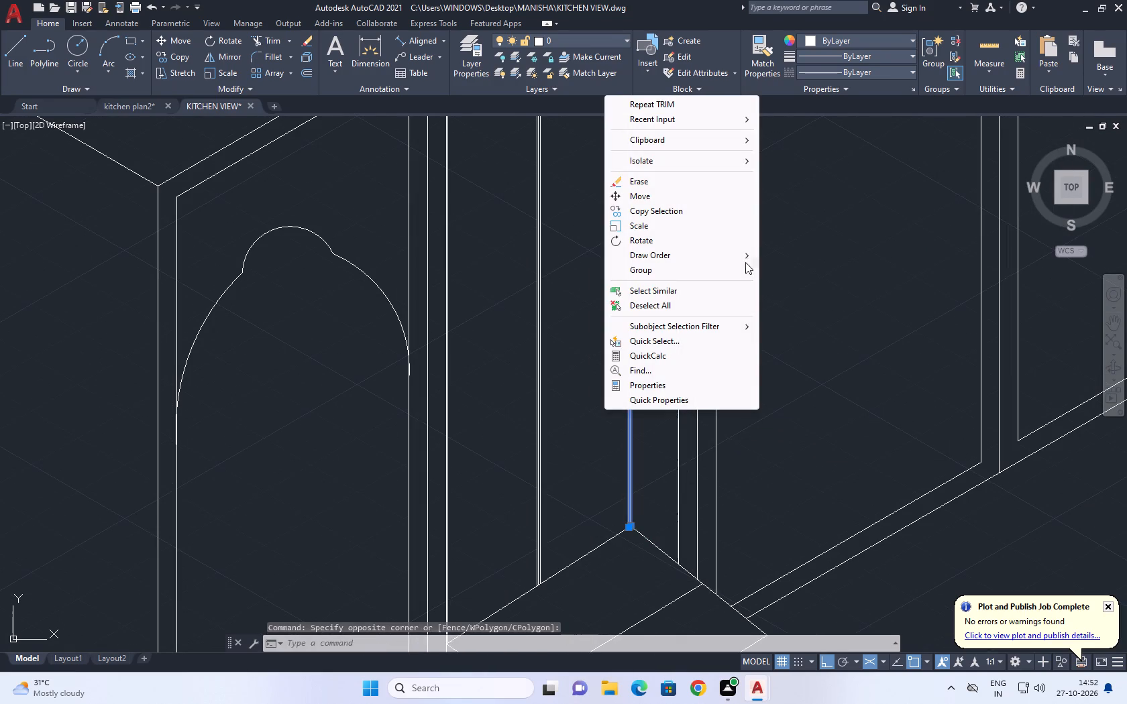
pyautogui.click(645, 178)
# Move the bottom panel's slanted far side edge from the back corner along the isometric axis onto the compartment's far vertical line.
pyautogui.scroll(-1, 698, 384)
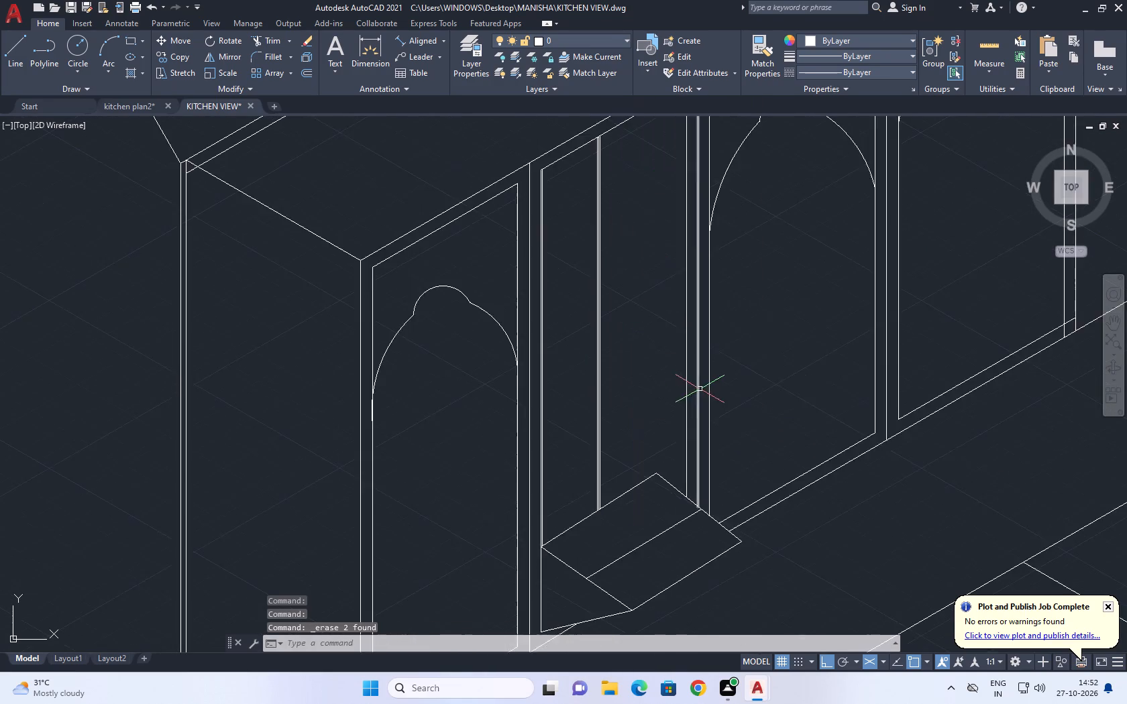
pyautogui.scroll(-1, 700, 389)
pyautogui.scroll(3, 674, 463)
pyautogui.click(699, 382)
pyautogui.click(685, 415)
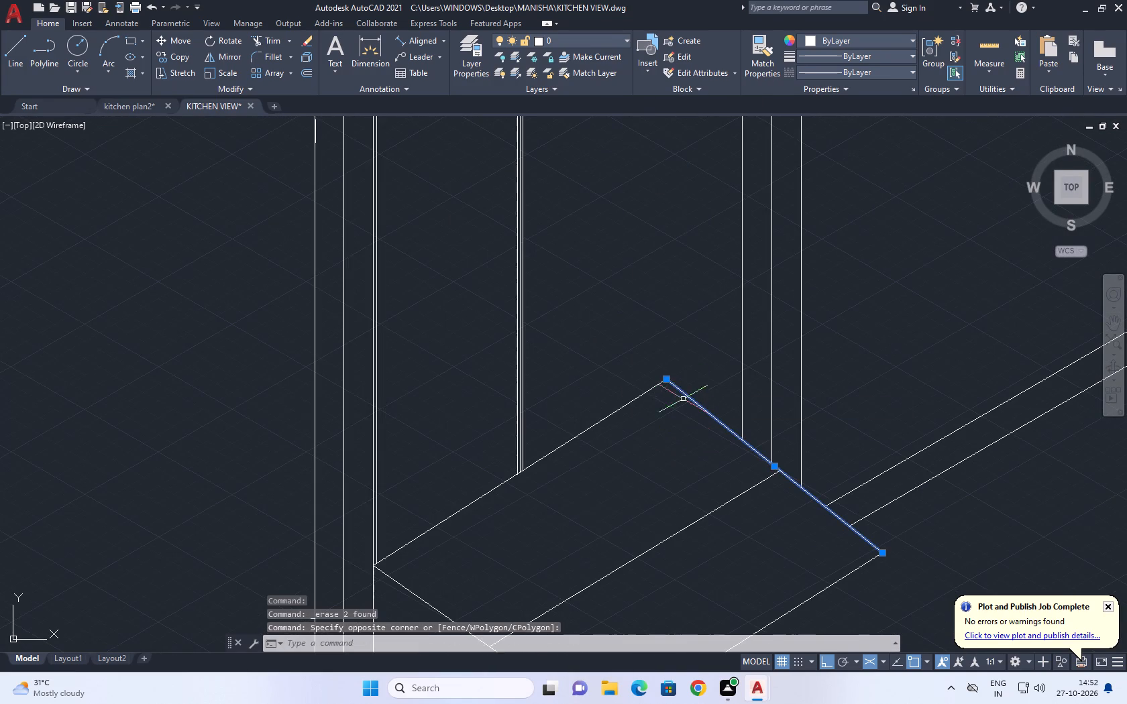
pyautogui.scroll(1, 759, 464)
pyautogui.moveTo(792, 473); pyautogui.dragTo(737, 438, button='middle')
pyautogui.moveTo(778, 467); pyautogui.dragTo(718, 449, button='middle')
pyautogui.write('M')
pyautogui.press('space')
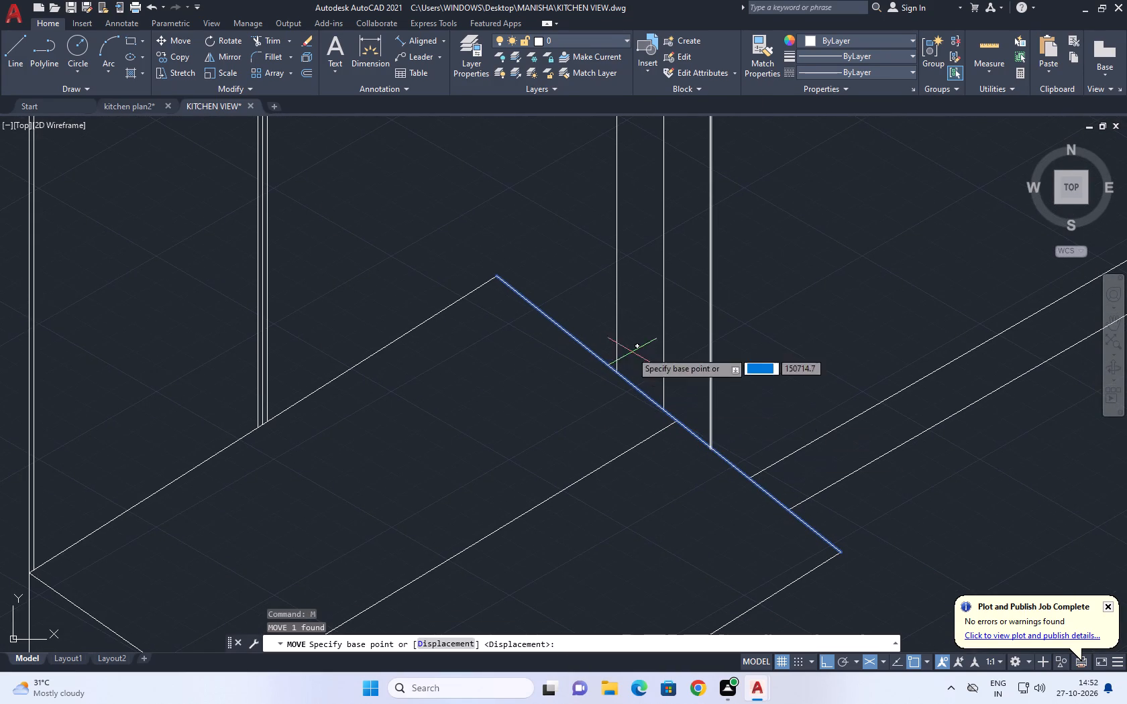
pyautogui.click(497, 279)
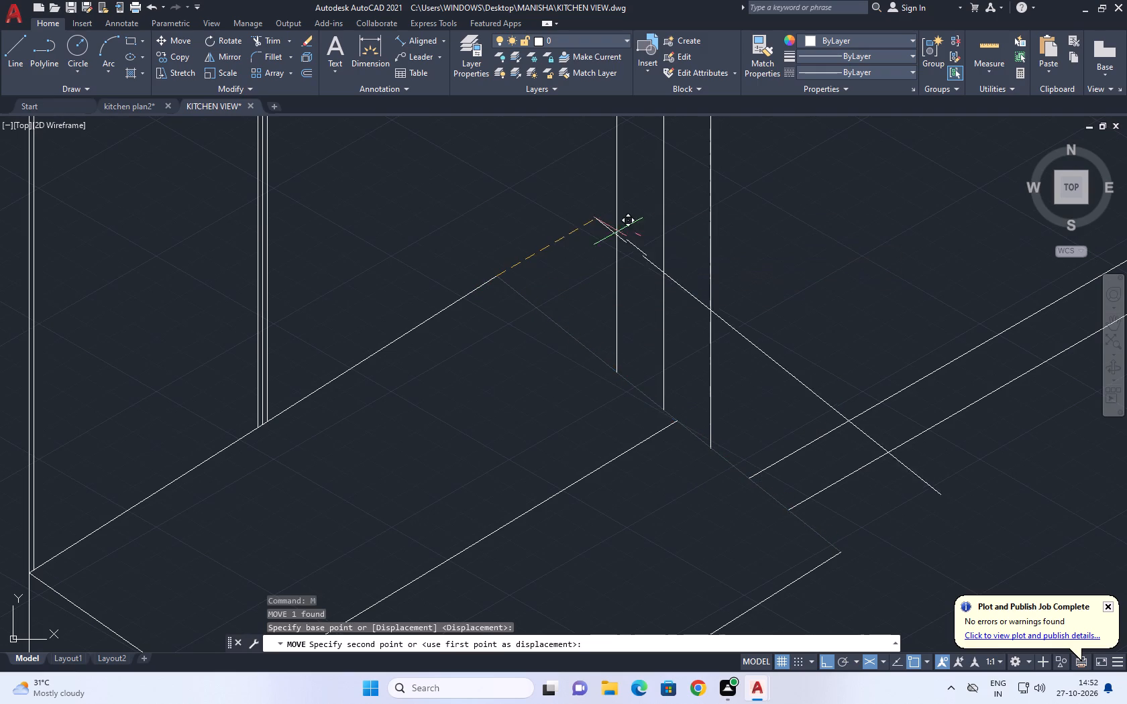
pyautogui.click(614, 195)
pyautogui.scroll(-2, 605, 329)
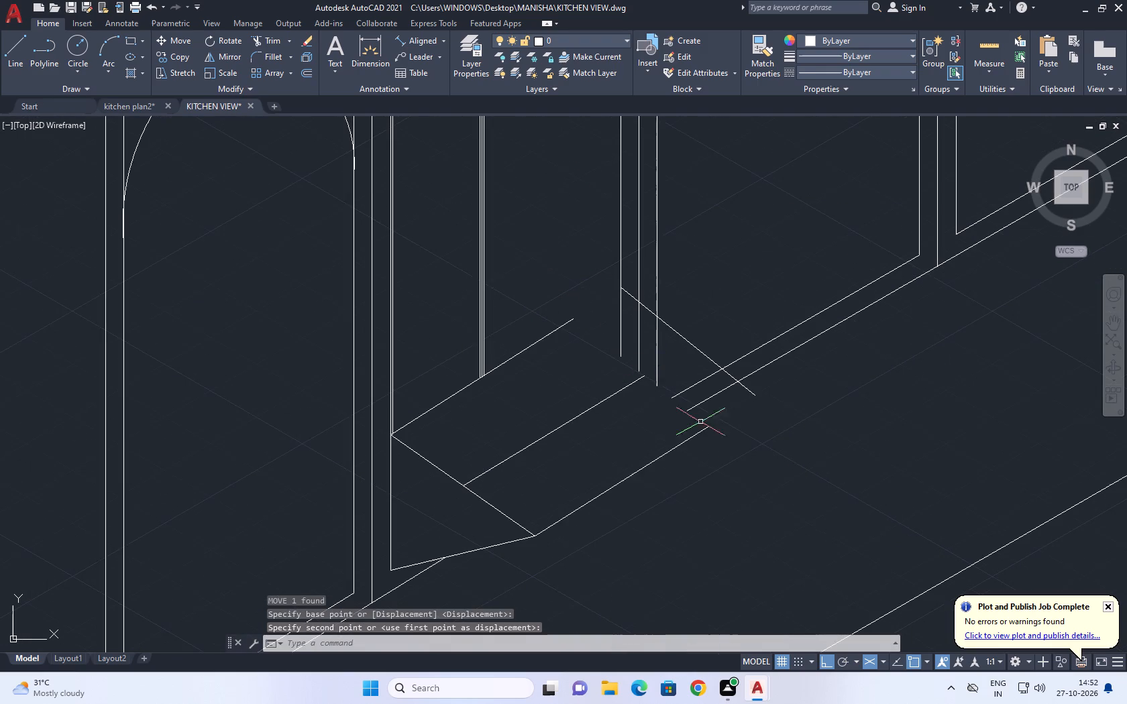
pyautogui.moveTo(514, 382); pyautogui.dragTo(551, 436, button='middle')
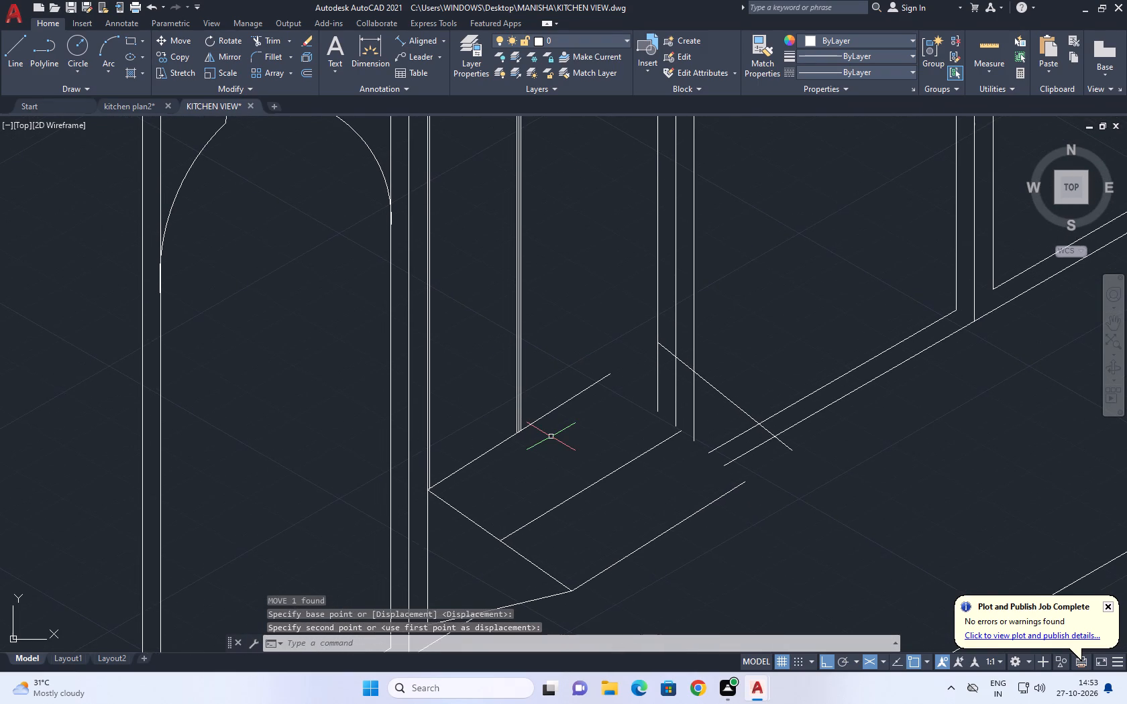
# Extend the bottom panel's back, middle and front edge lines toward the moved side edge.
pyautogui.write('EX')
pyautogui.press('space')
pyautogui.click(548, 386)
pyautogui.click(675, 490)
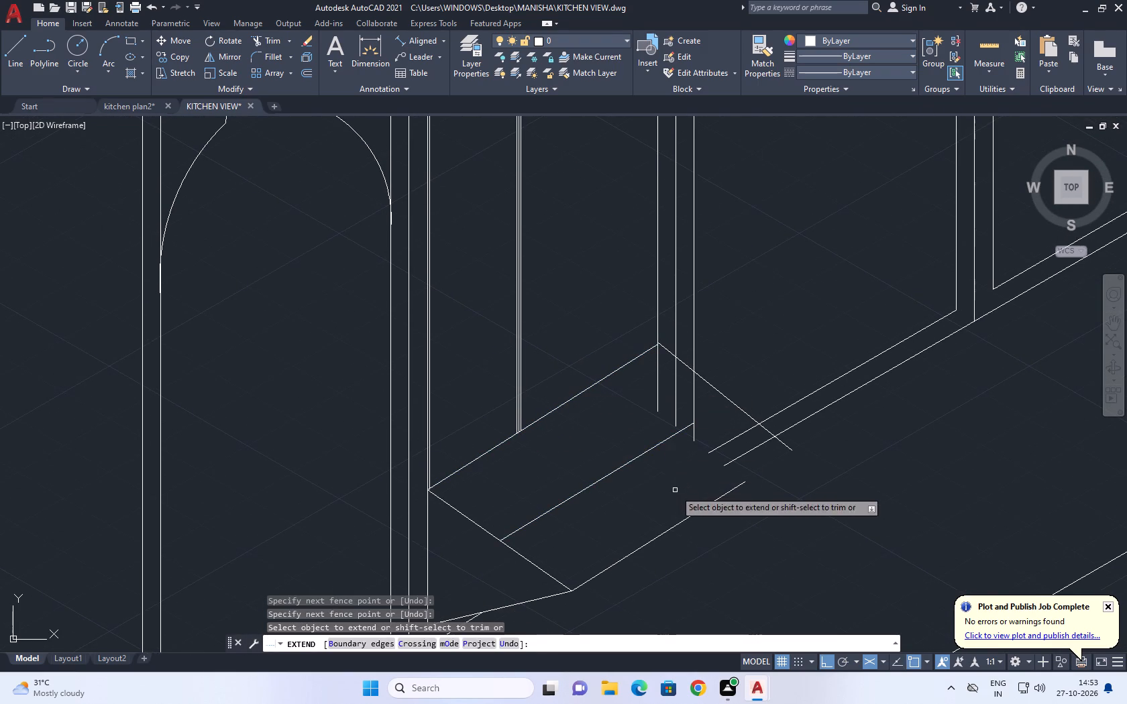
pyautogui.click(662, 447)
pyautogui.click(635, 424)
pyautogui.click(723, 516)
pyautogui.click(674, 467)
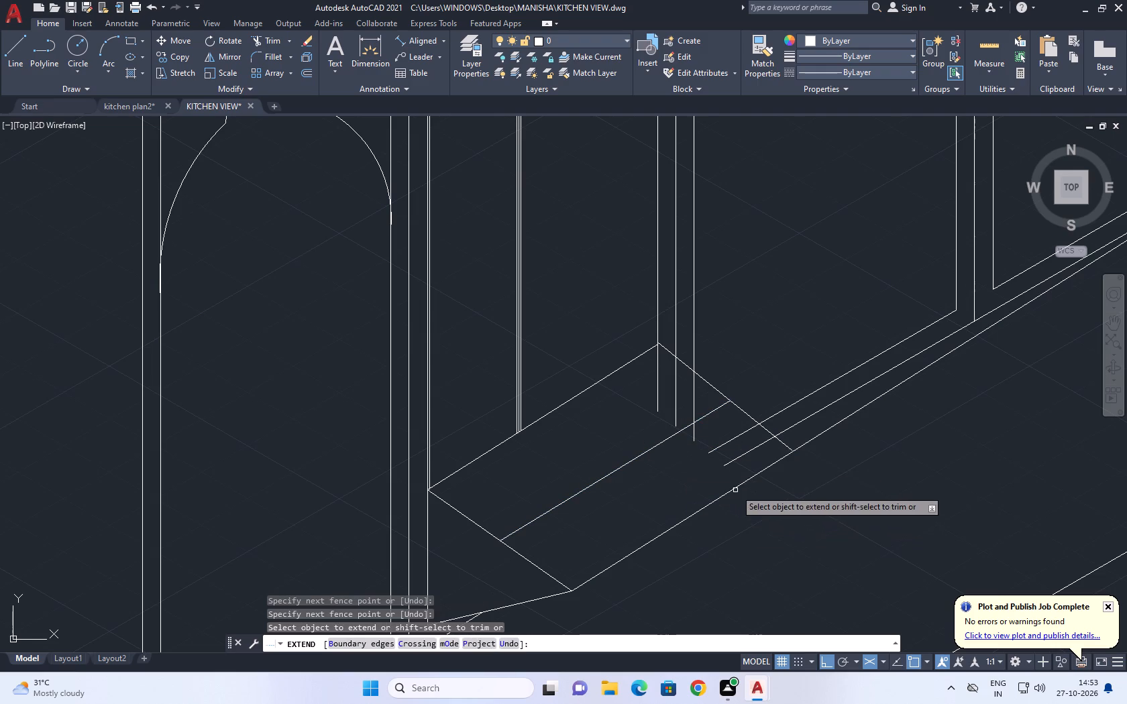
pyautogui.scroll(-1, 741, 481)
pyautogui.press('Escape')
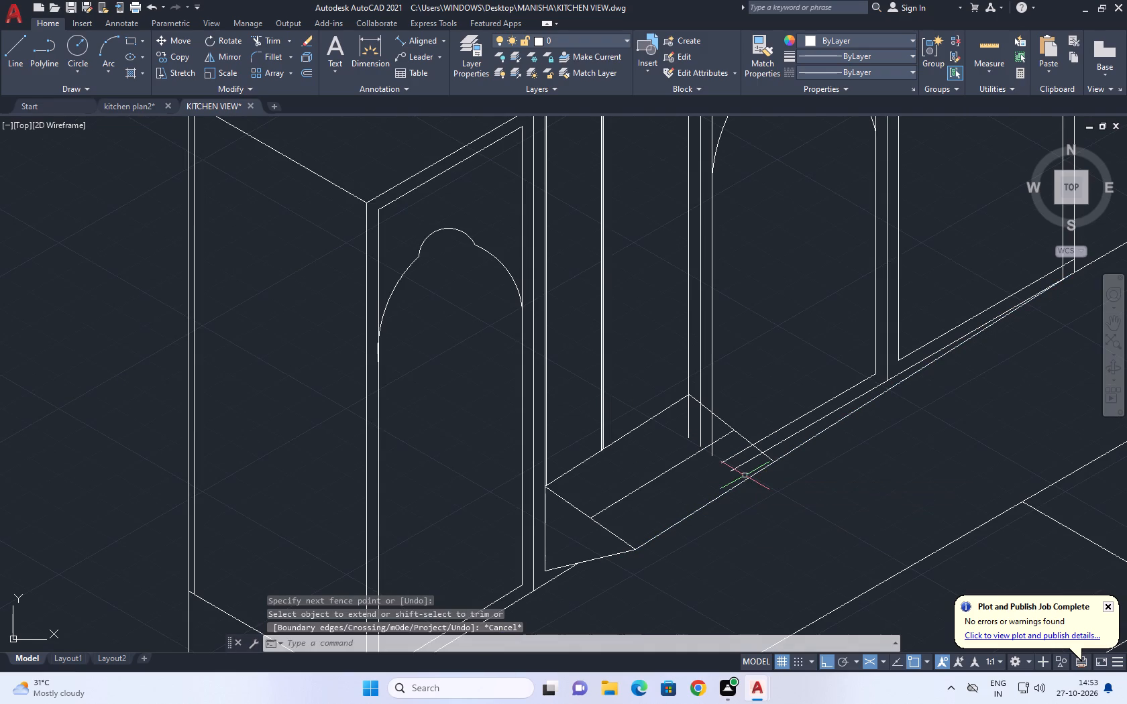
# Remove the bottom panel's overlong front edge line with Trim.
pyautogui.press('t')
pyautogui.write('R')
pyautogui.press('space')
pyautogui.click(796, 451)
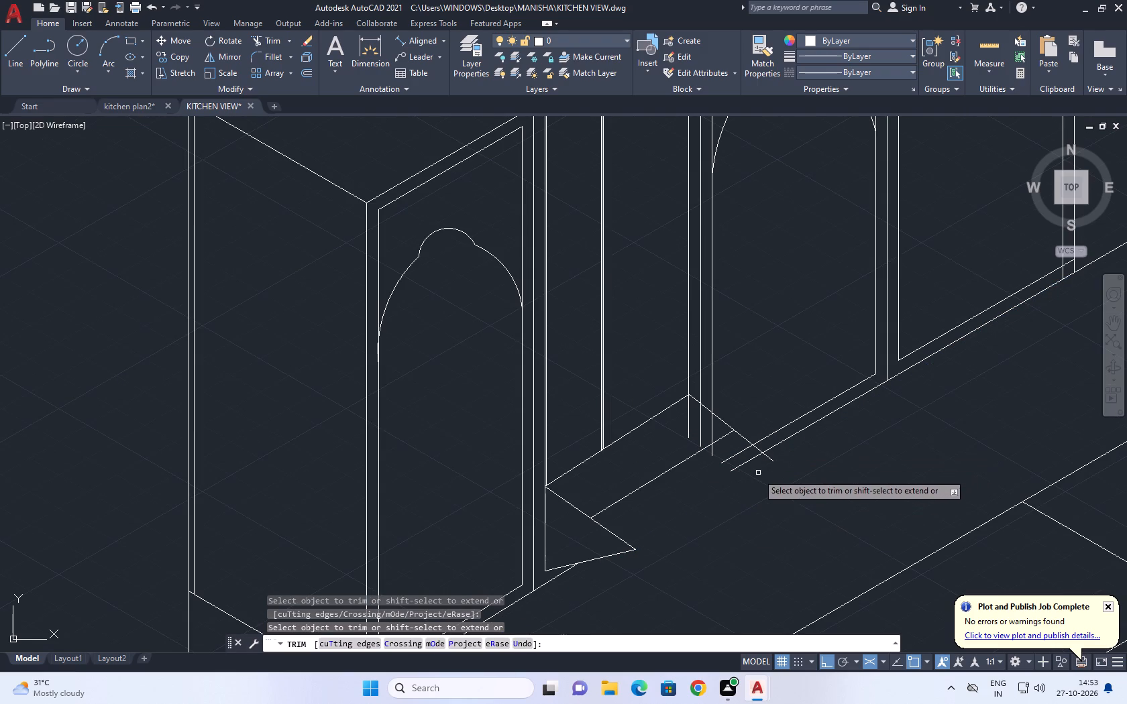
pyautogui.press('Escape')
# Draw a new front edge line from the bottom panel's front corner along the isometric direction, past the moved side edge.
pyautogui.press('l')
pyautogui.press('space')
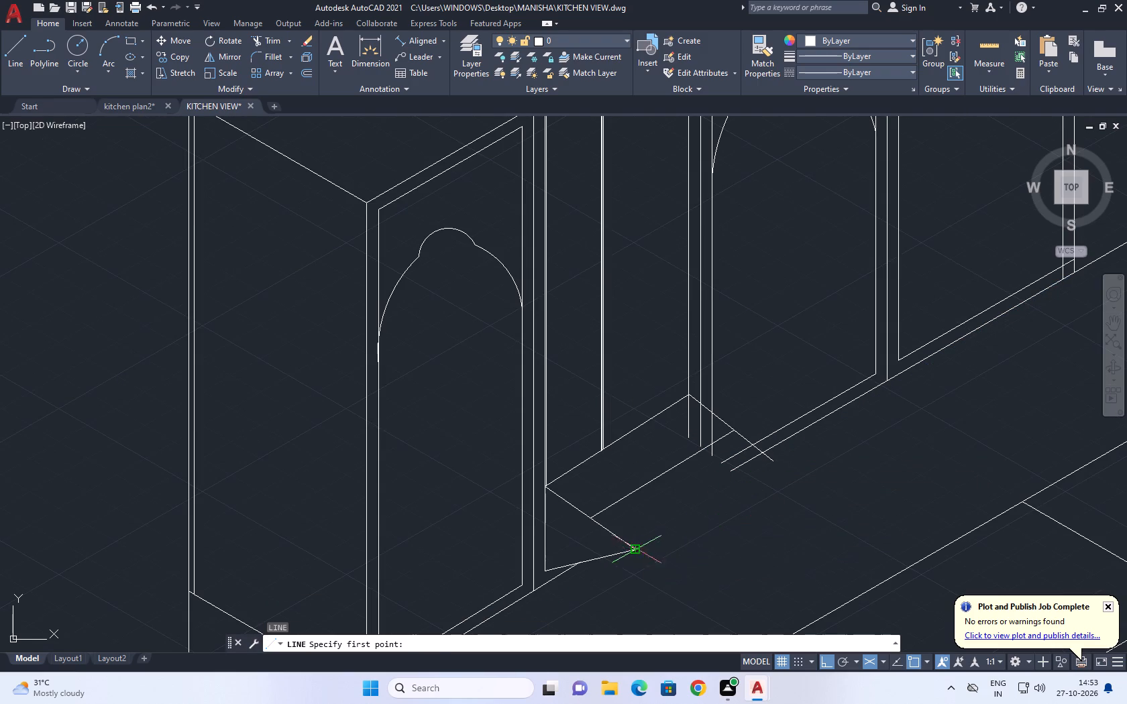
pyautogui.click(637, 548)
pyautogui.scroll(2, 788, 469)
pyautogui.click(803, 455)
pyautogui.press('Escape')
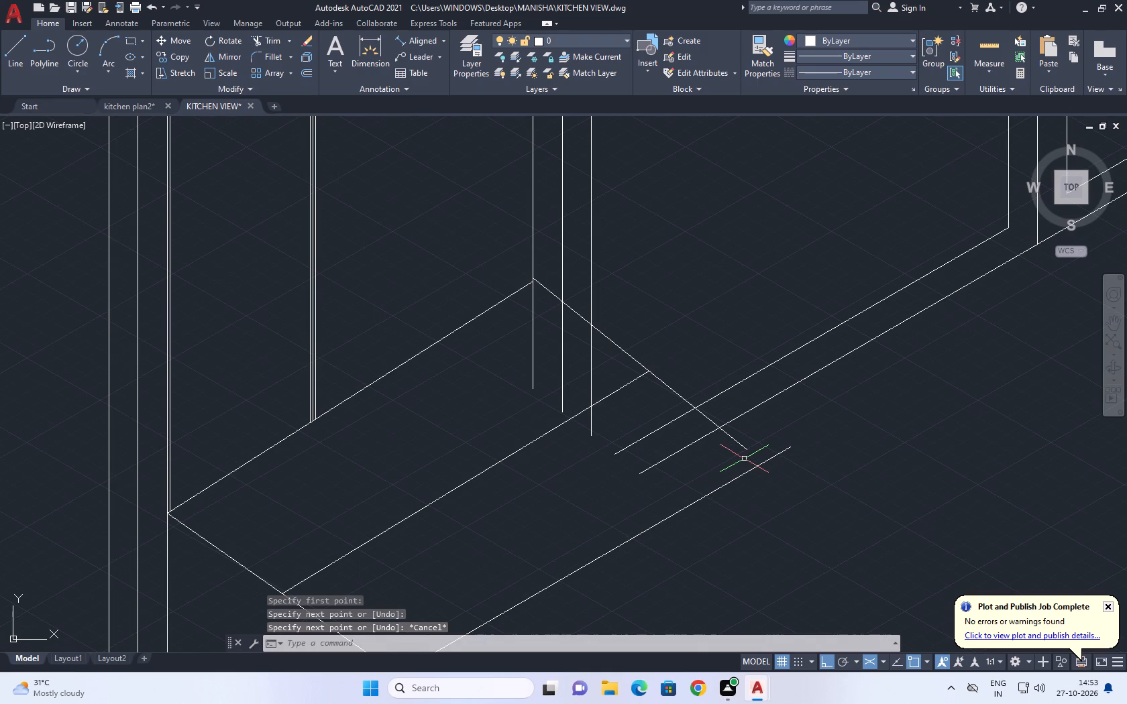
# Extend the hood's far sloping edge to its lower front edge, and trim the front edge's overhang beyond the corner.
pyautogui.write('EX')
pyautogui.press('space')
pyautogui.click(743, 445)
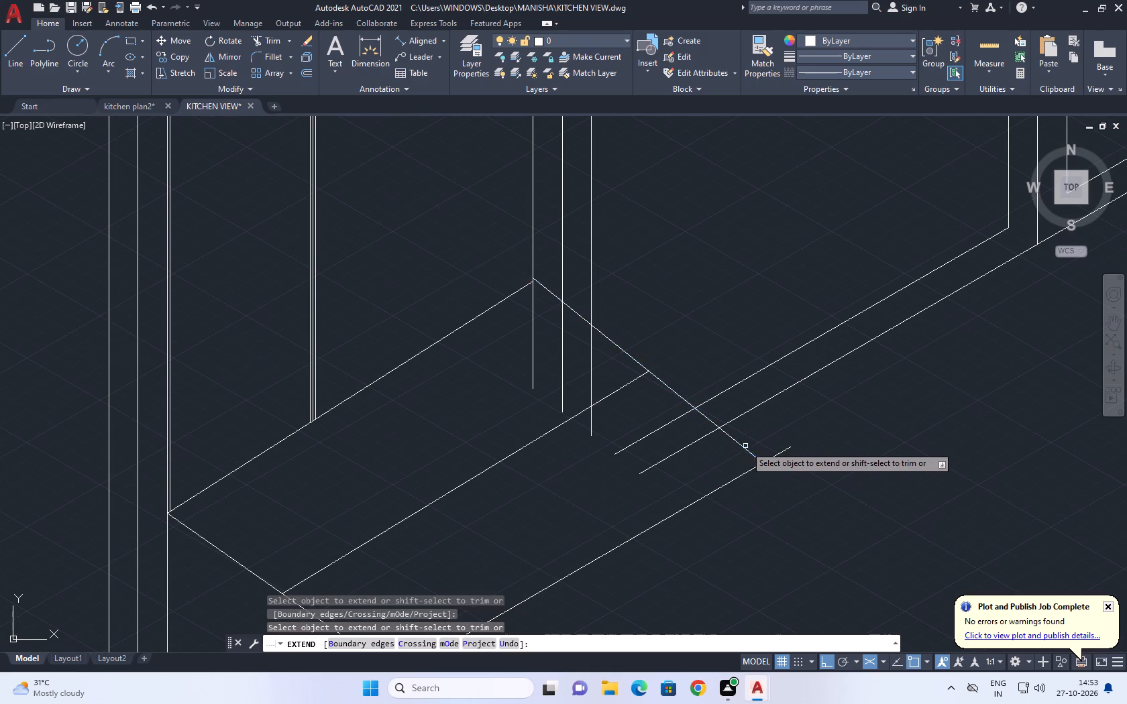
pyautogui.press('Escape')
pyautogui.moveTo(798, 461); pyautogui.dragTo(787, 469, button='middle')
pyautogui.press('t')
pyautogui.press('r')
pyautogui.press('space')
pyautogui.click(776, 463)
pyautogui.click(766, 451)
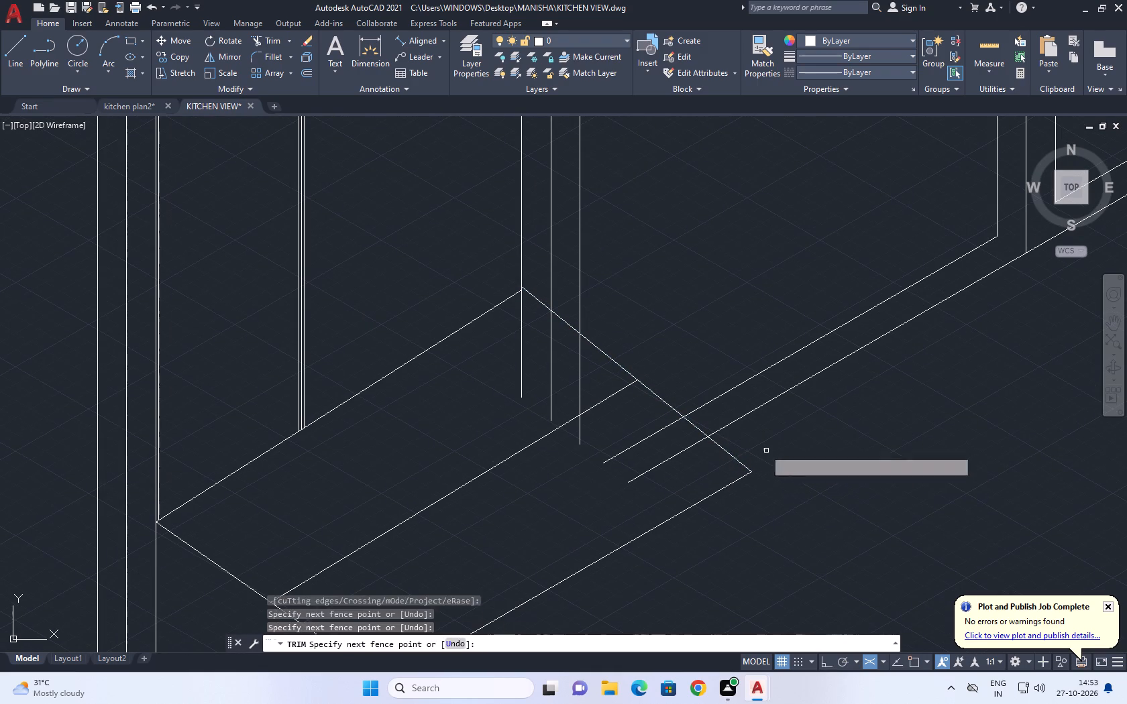
pyautogui.press('Escape')
# Trim the vertical cabinet lines and lower cabinet rails where they run inside the hood outline.
pyautogui.scroll(-2, 770, 462)
pyautogui.moveTo(687, 459); pyautogui.dragTo(696, 480, button='middle')
pyautogui.write('TR')
pyautogui.press('space')
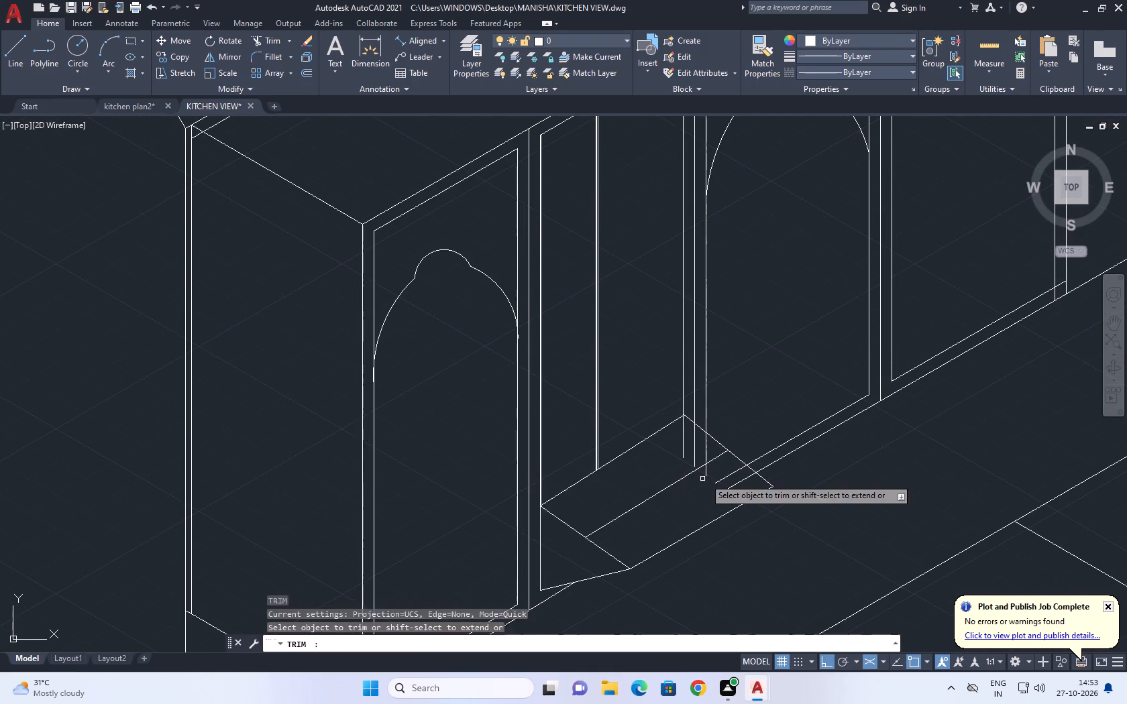
pyautogui.scroll(1, 704, 478)
pyautogui.click(783, 485)
pyautogui.click(745, 452)
pyautogui.click(714, 430)
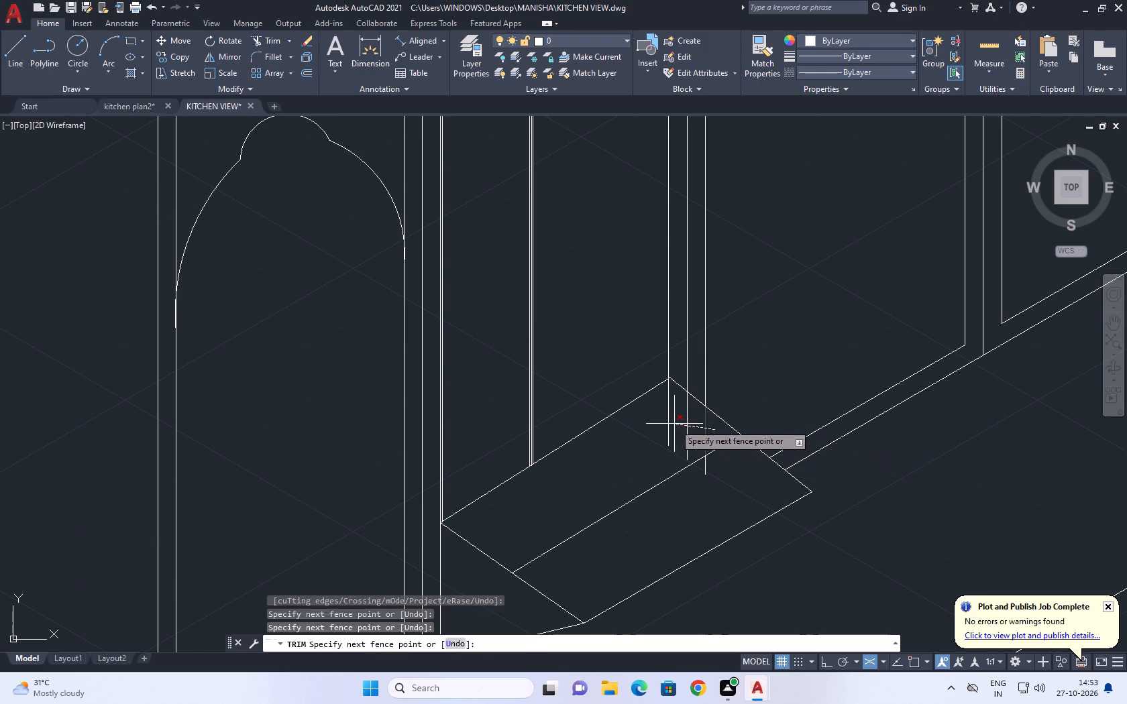
pyautogui.click(661, 413)
pyautogui.click(707, 465)
pyautogui.click(696, 475)
pyautogui.press('Escape')
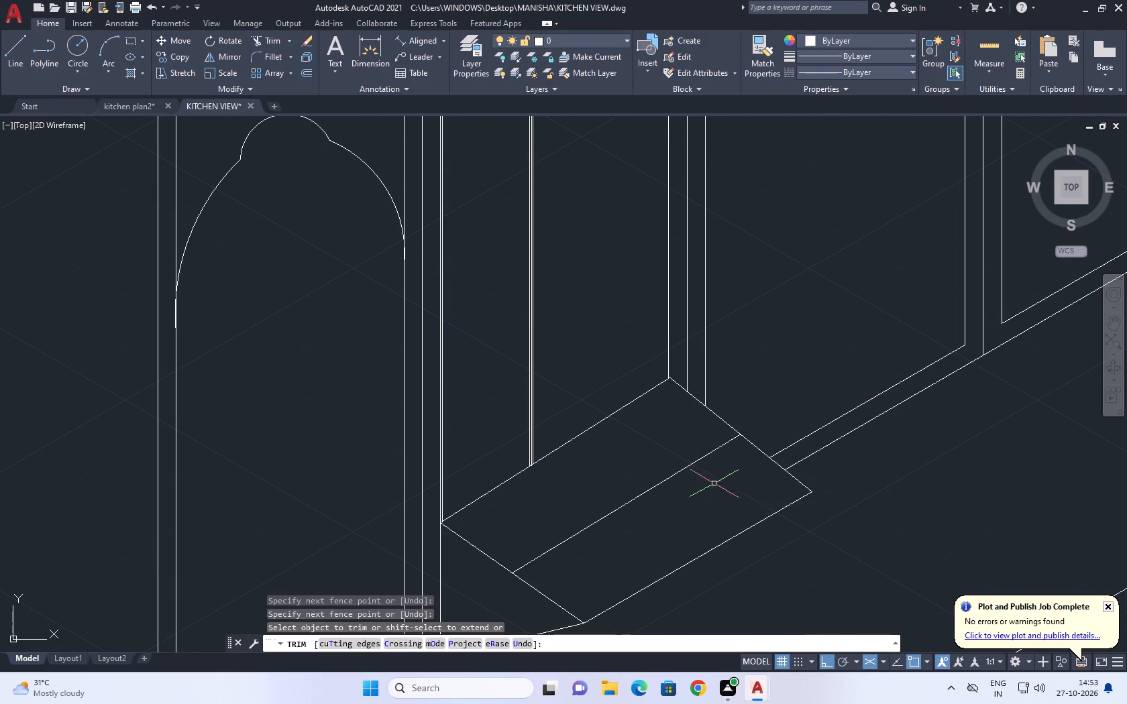
# Copy the inner vertical line beside the first full arched door 2 units inward along the isometric axis, toward the narrow opening above the hood.
pyautogui.scroll(-3, 721, 431)
pyautogui.moveTo(713, 371); pyautogui.dragTo(721, 398, button='middle')
pyautogui.scroll(1, 721, 398)
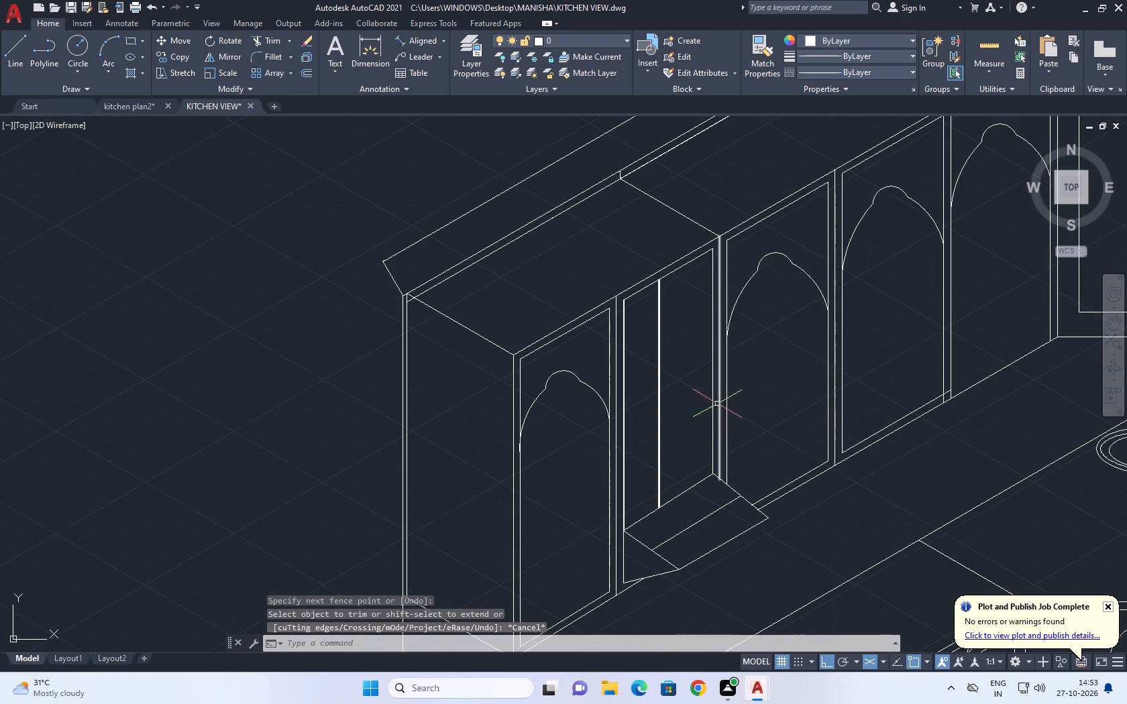
pyautogui.click(715, 403)
pyautogui.click(708, 397)
pyautogui.moveTo(712, 407); pyautogui.dragTo(727, 457, button='middle')
pyautogui.write('CO')
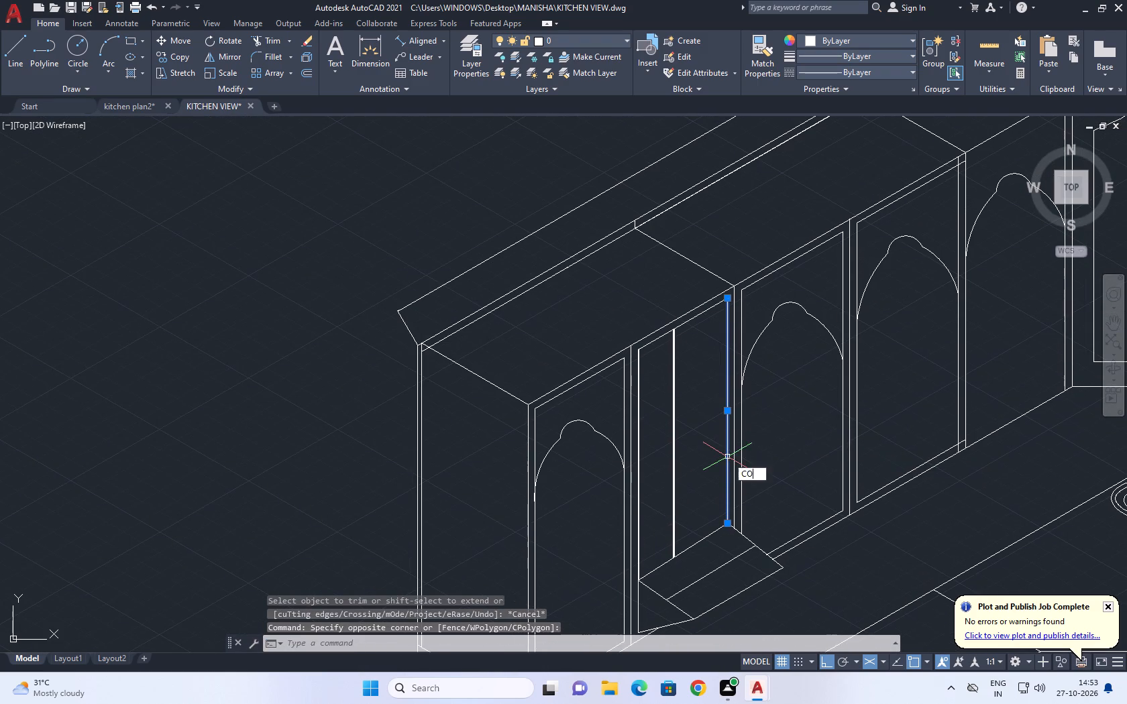
pyautogui.press('space')
pyautogui.scroll(1, 724, 481)
pyautogui.click(724, 481)
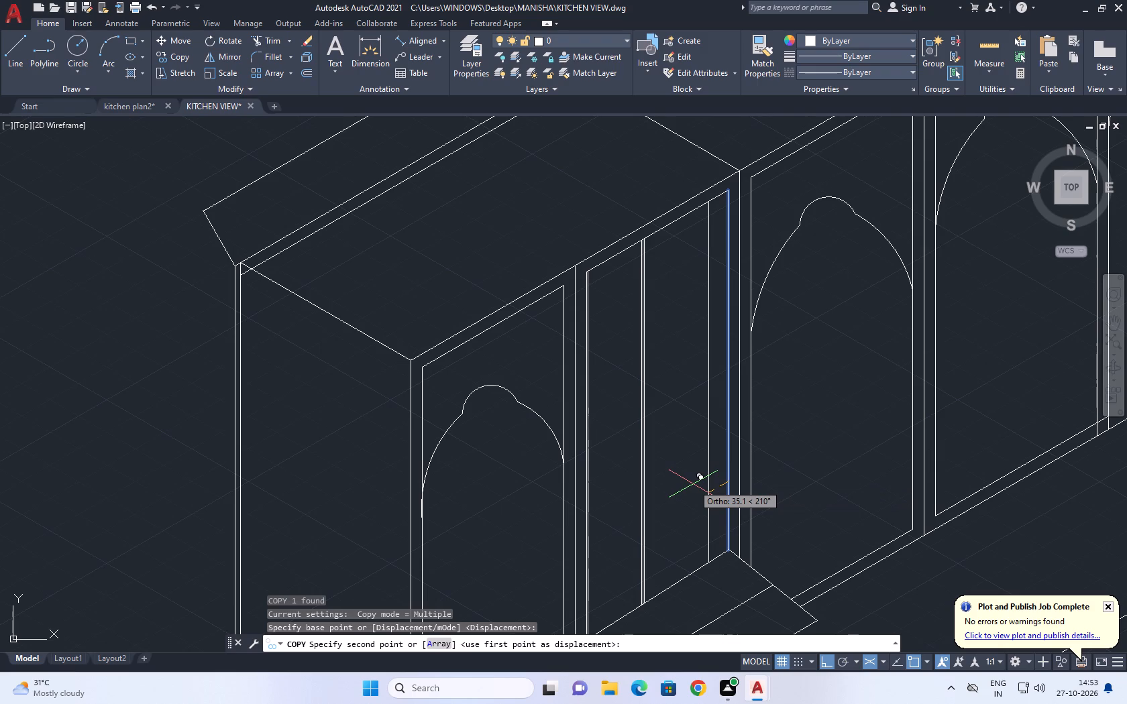
pyautogui.press('2')
pyautogui.press('Return')
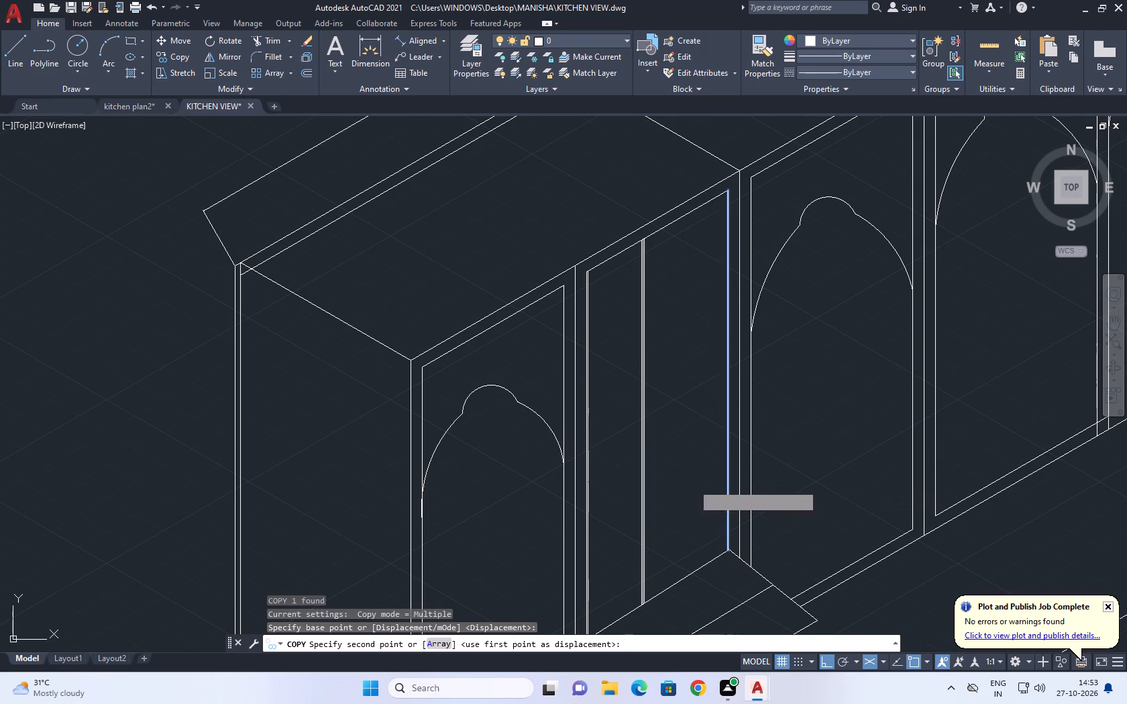
pyautogui.press('Escape')
# Move the hood's far sloping edge so its upper end meets the end of the hood's back edge.
pyautogui.scroll(2, 722, 526)
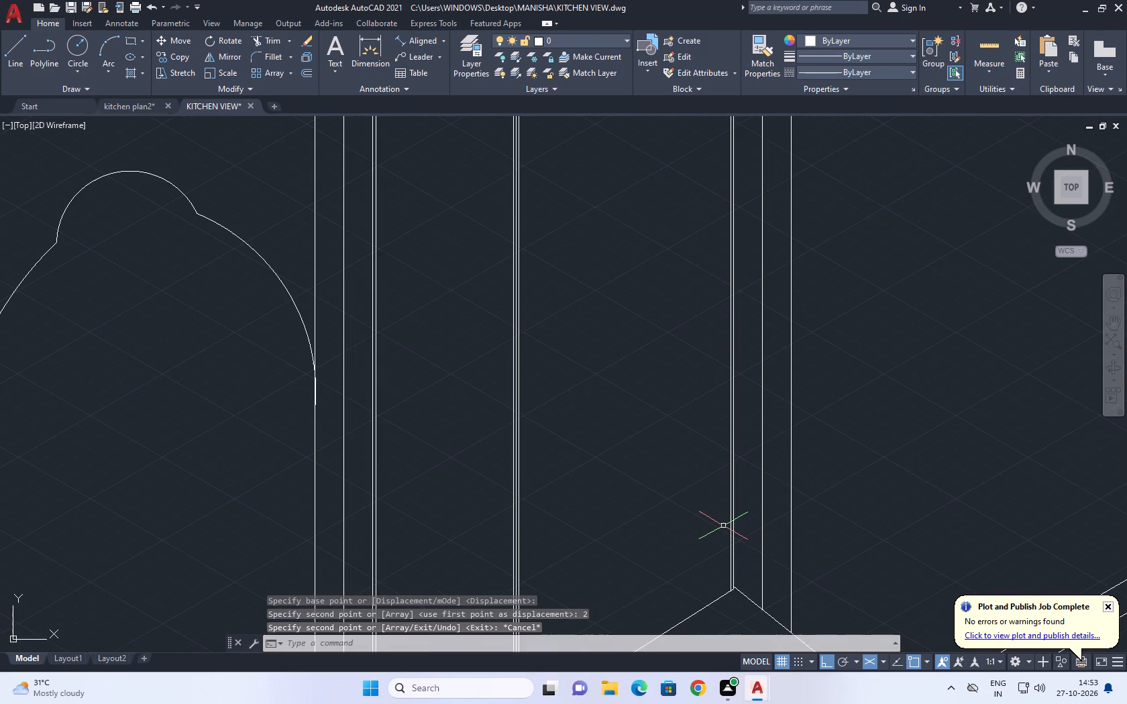
pyautogui.moveTo(725, 483); pyautogui.dragTo(772, 249, button='middle')
pyautogui.scroll(1, 733, 378)
pyautogui.scroll(-2, 755, 292)
pyautogui.scroll(3, 764, 363)
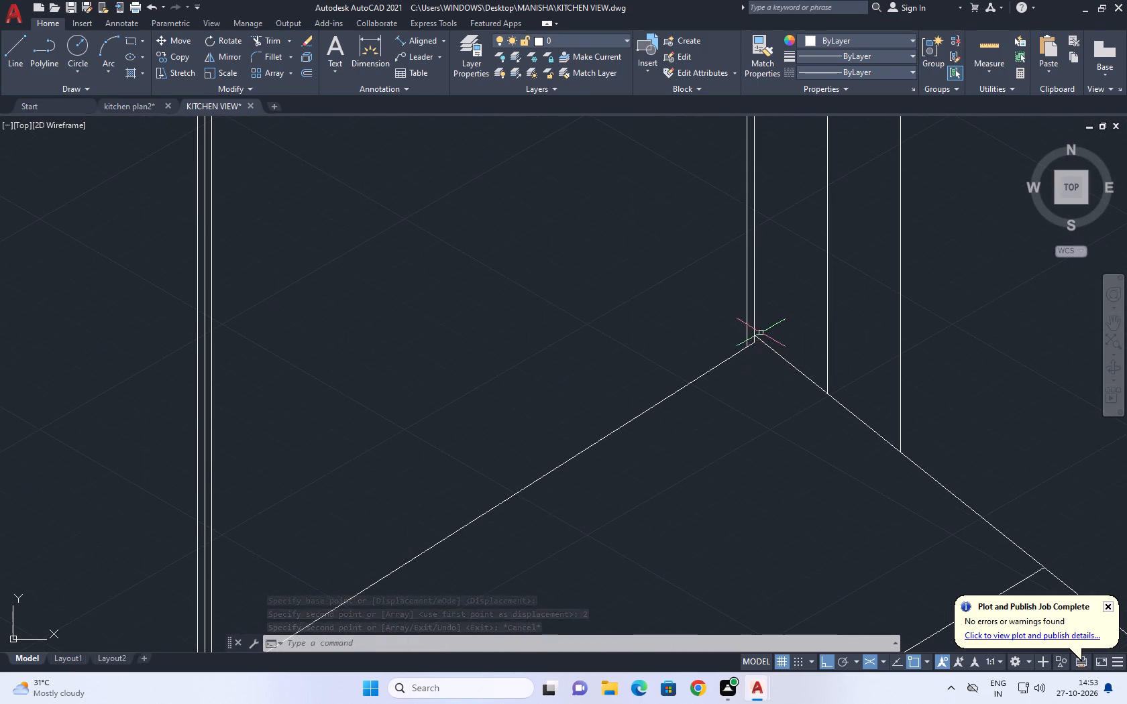
pyautogui.scroll(2, 760, 331)
pyautogui.scroll(-4, 745, 351)
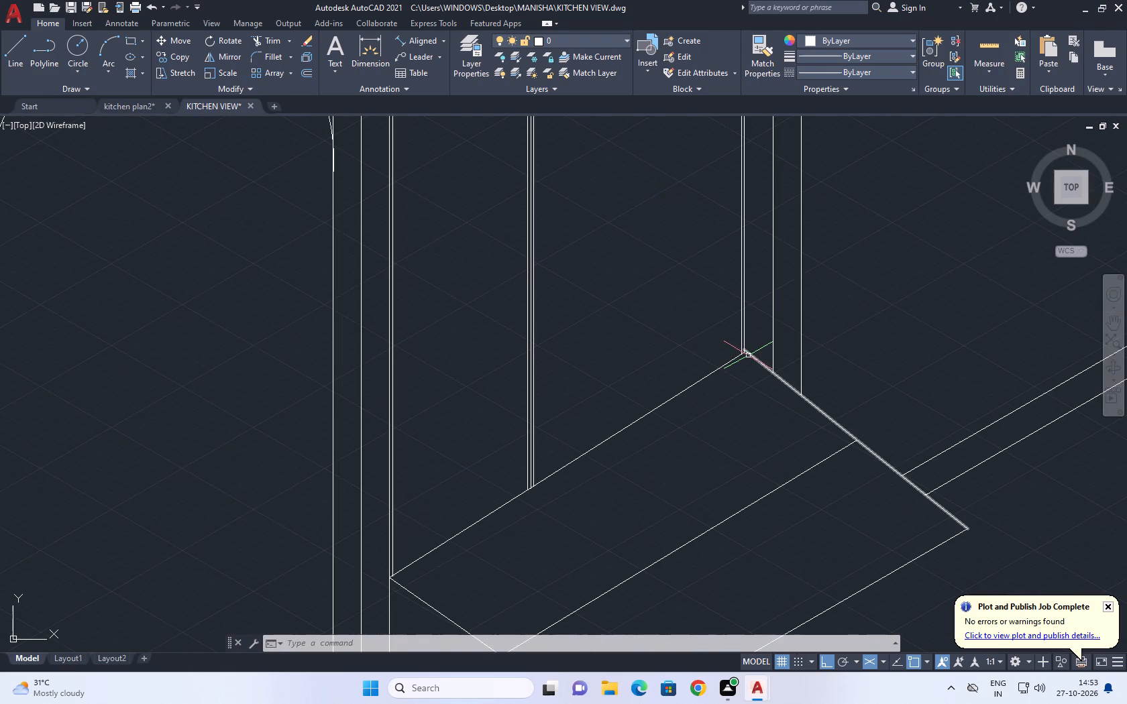
pyautogui.click(750, 355)
pyautogui.write('M')
pyautogui.press('space')
pyautogui.scroll(3, 745, 353)
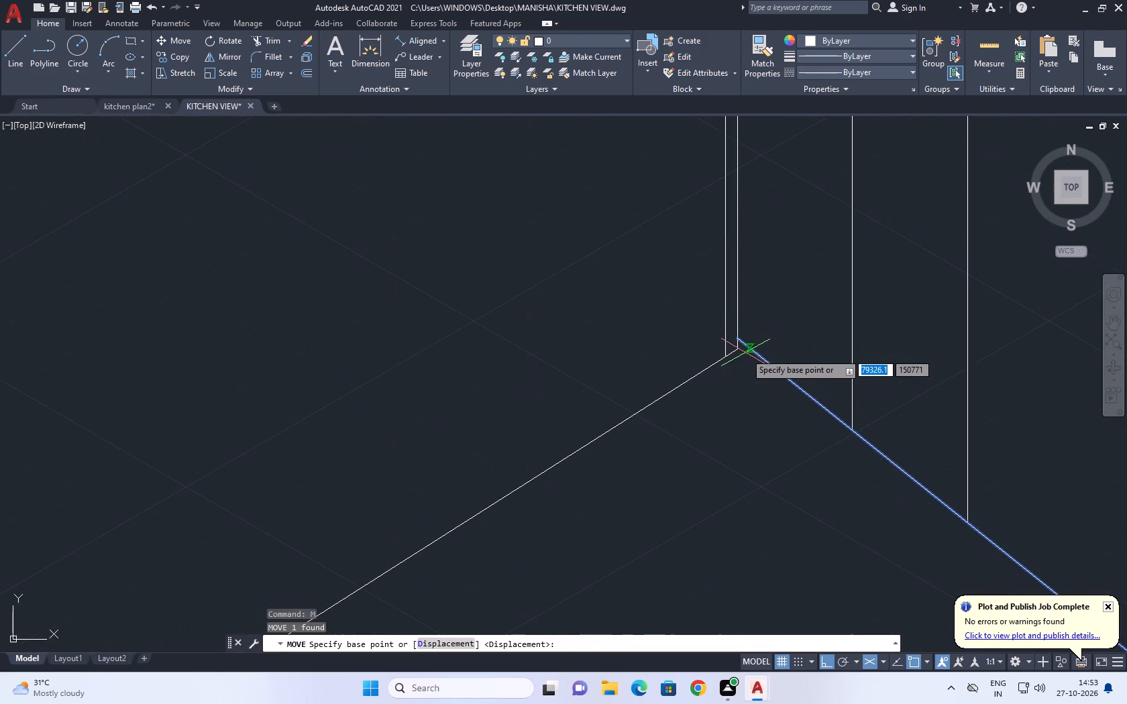
pyautogui.scroll(2, 741, 346)
pyautogui.click(727, 321)
pyautogui.click(729, 351)
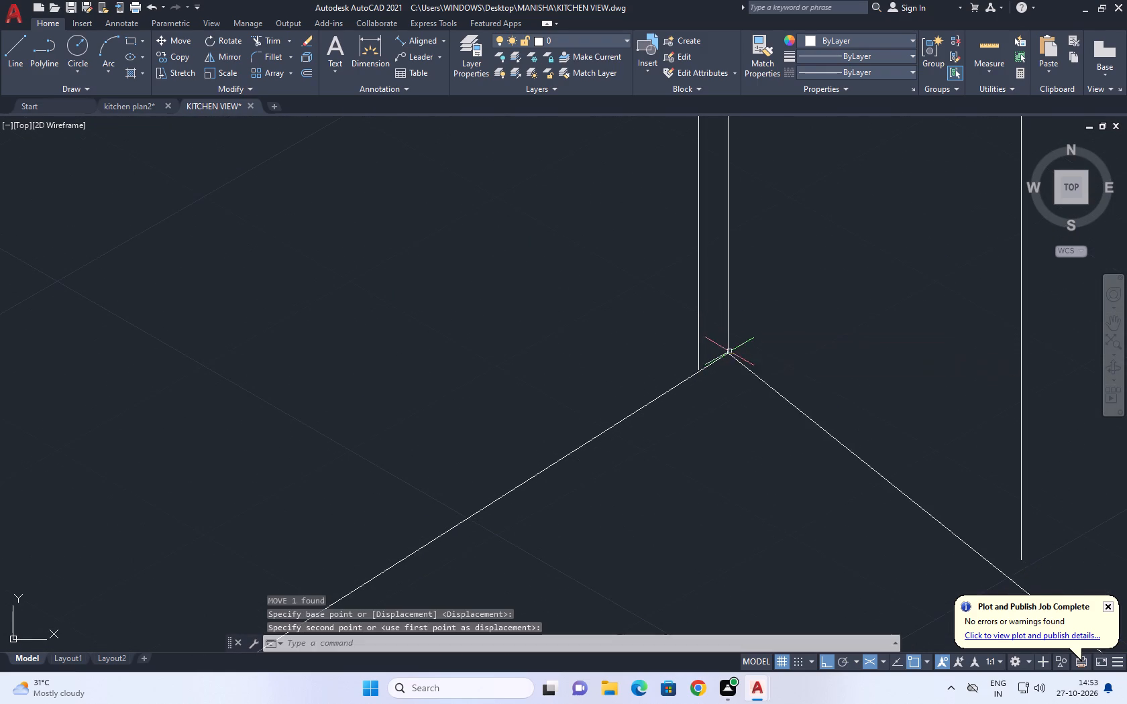
# Trim the hood's middle line, lower front edge and sloping edge where they overshoot each other at the far side.
pyautogui.scroll(-4, 729, 351)
pyautogui.moveTo(885, 426); pyautogui.dragTo(659, 300, button='middle')
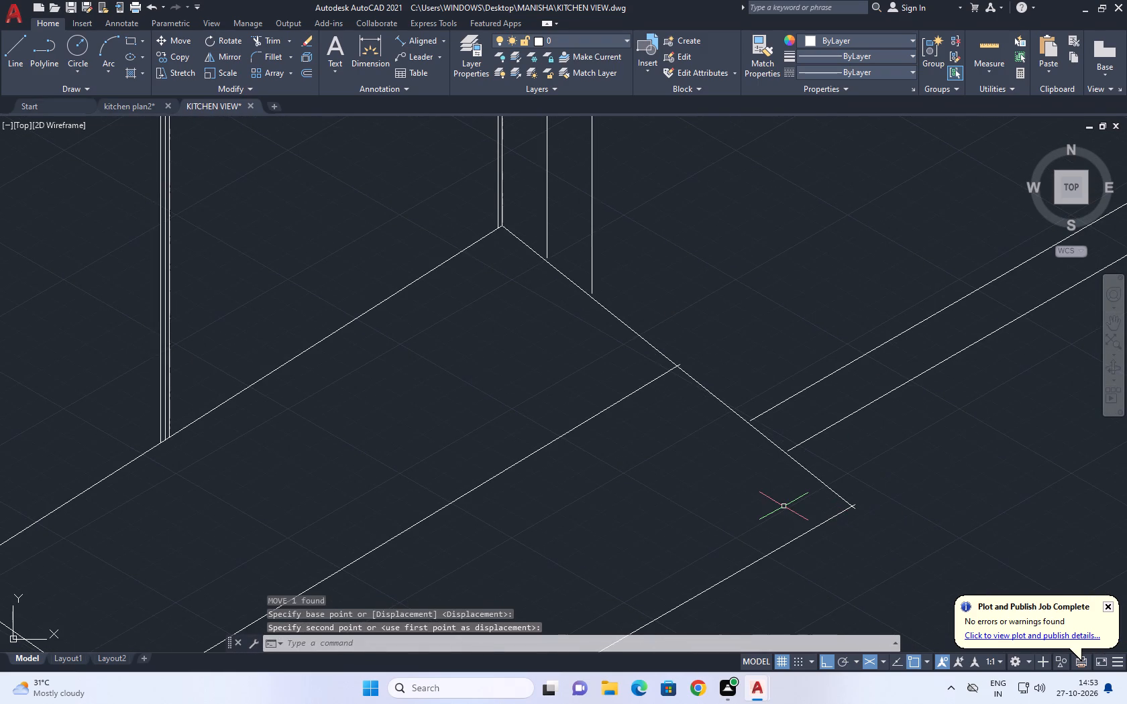
pyautogui.write('TR')
pyautogui.press('space')
pyautogui.scroll(3, 664, 371)
pyautogui.scroll(2, 737, 343)
pyautogui.moveTo(724, 368); pyautogui.dragTo(714, 361)
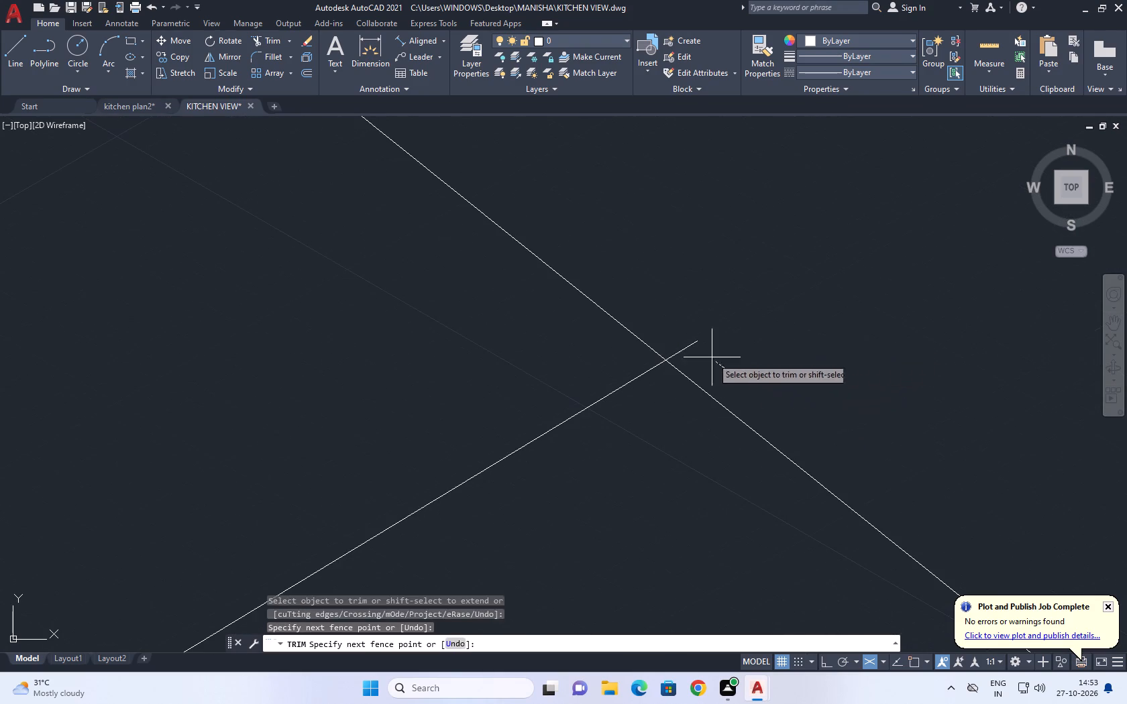
pyautogui.moveTo(672, 322); pyautogui.dragTo(667, 316)
pyautogui.scroll(-13, 673, 346)
pyautogui.scroll(3, 845, 458)
pyautogui.scroll(3, 793, 379)
pyautogui.scroll(3, 767, 447)
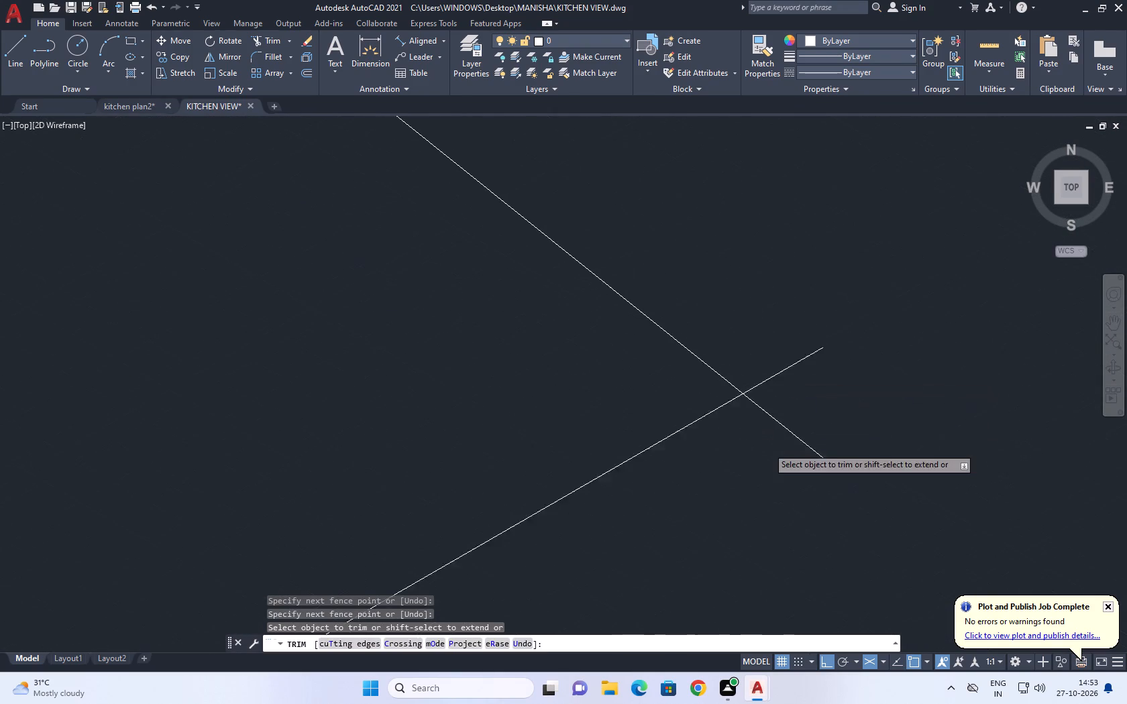
pyautogui.scroll(1, 767, 447)
pyautogui.click(776, 268)
pyautogui.click(798, 483)
pyautogui.scroll(-14, 816, 486)
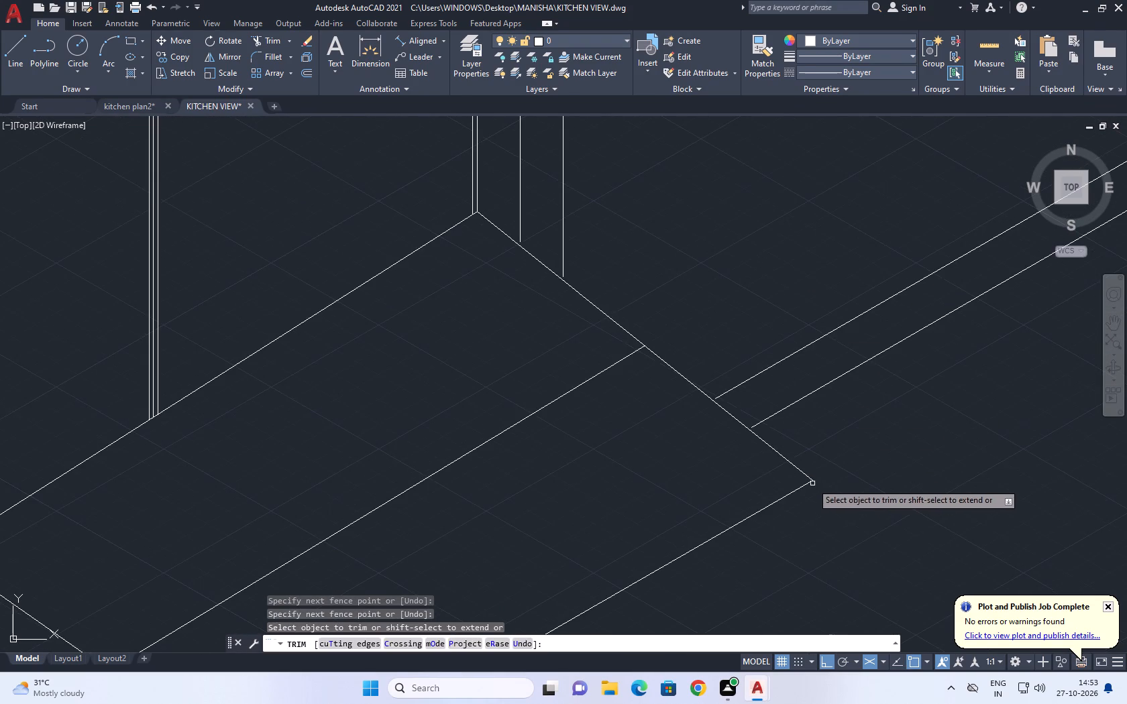
pyautogui.press('Escape')
# Extend the two lower cabinet rails and the two adjacent vertical cabinet lines to the hood's sloping edge.
pyautogui.moveTo(741, 404); pyautogui.dragTo(741, 459, button='middle')
pyautogui.write('EX')
pyautogui.press('space')
pyautogui.click(724, 396)
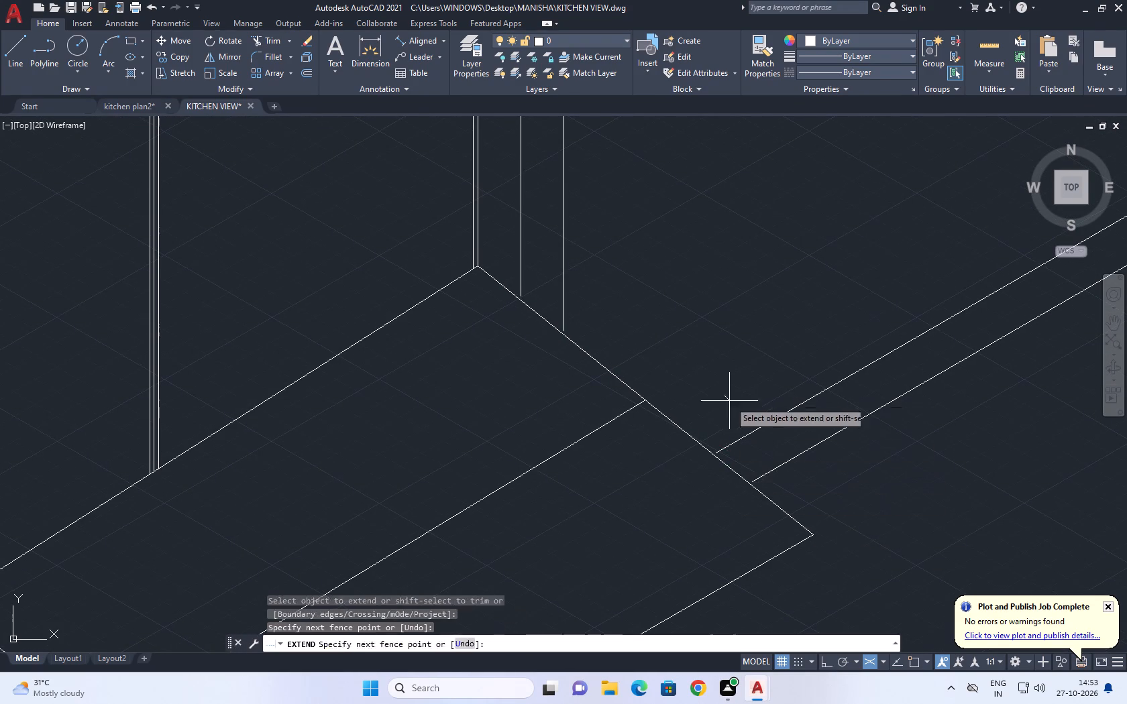
pyautogui.click(795, 477)
pyautogui.moveTo(566, 318); pyautogui.dragTo(710, 457, button='middle')
pyautogui.press('Escape')
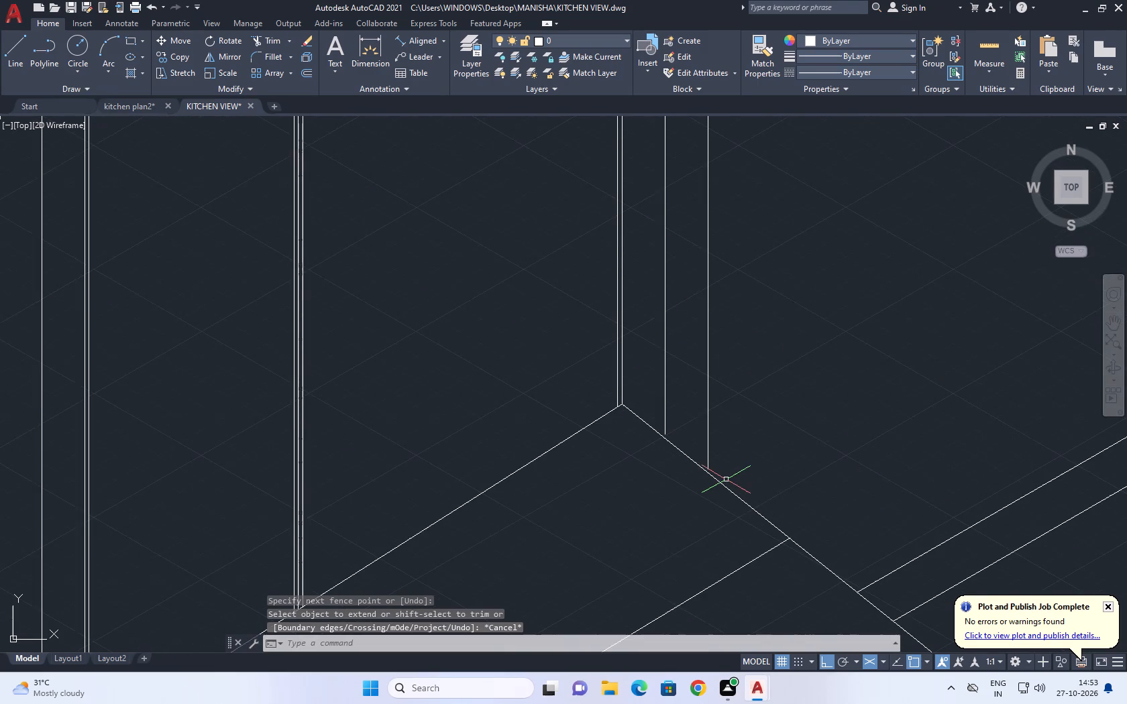
pyautogui.write('EX')
pyautogui.press('space')
pyautogui.moveTo(724, 435); pyautogui.dragTo(715, 429)
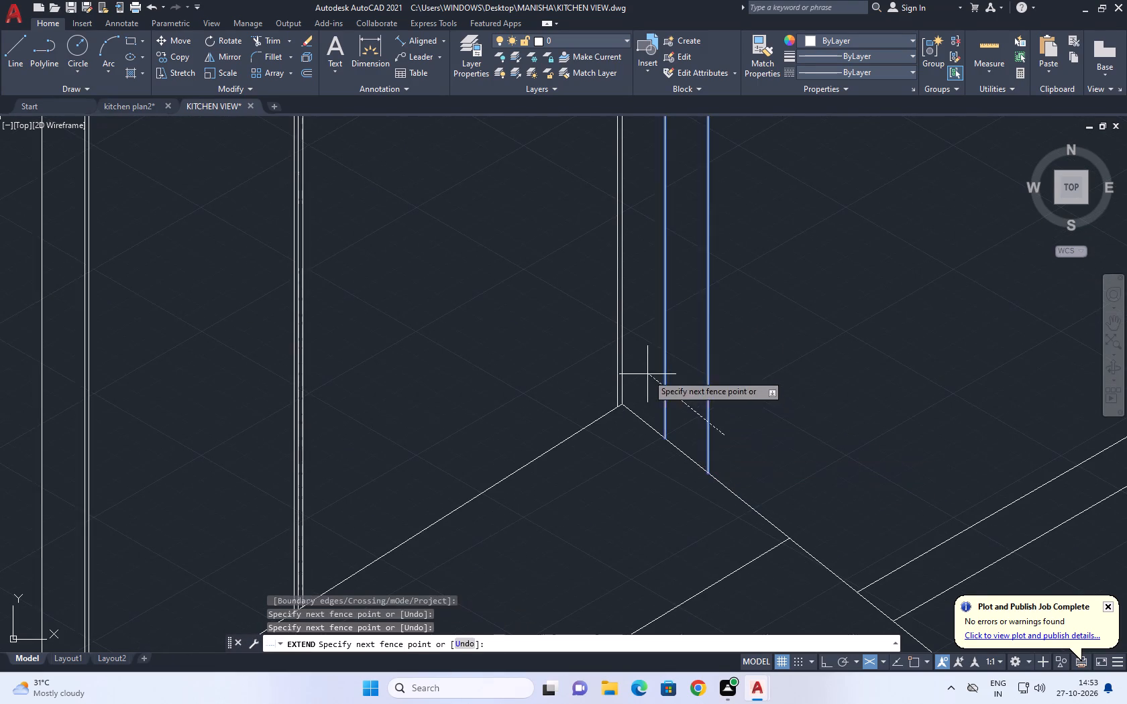
pyautogui.click(646, 369)
pyautogui.press('Escape')
# Move the three vertical divider lines above the hood to the midpoint of the hood's back edge.
pyautogui.moveTo(608, 388); pyautogui.dragTo(736, 390, button='middle')
pyautogui.scroll(-3, 736, 390)
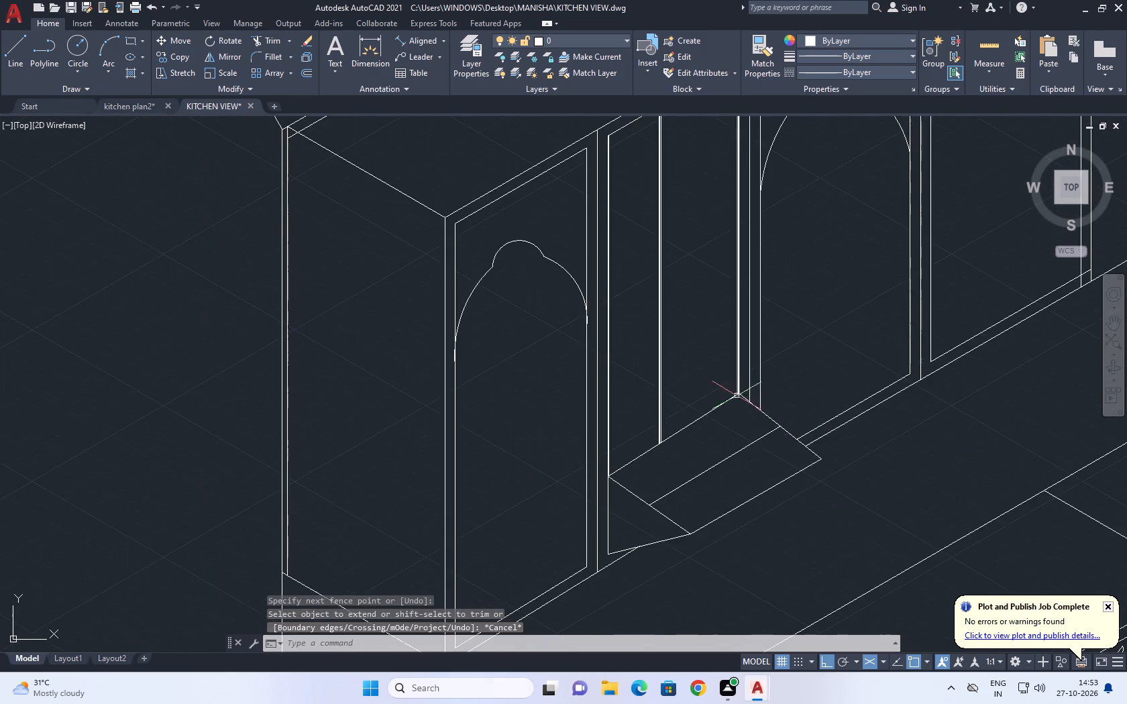
pyautogui.scroll(3, 622, 463)
pyautogui.scroll(-2, 566, 504)
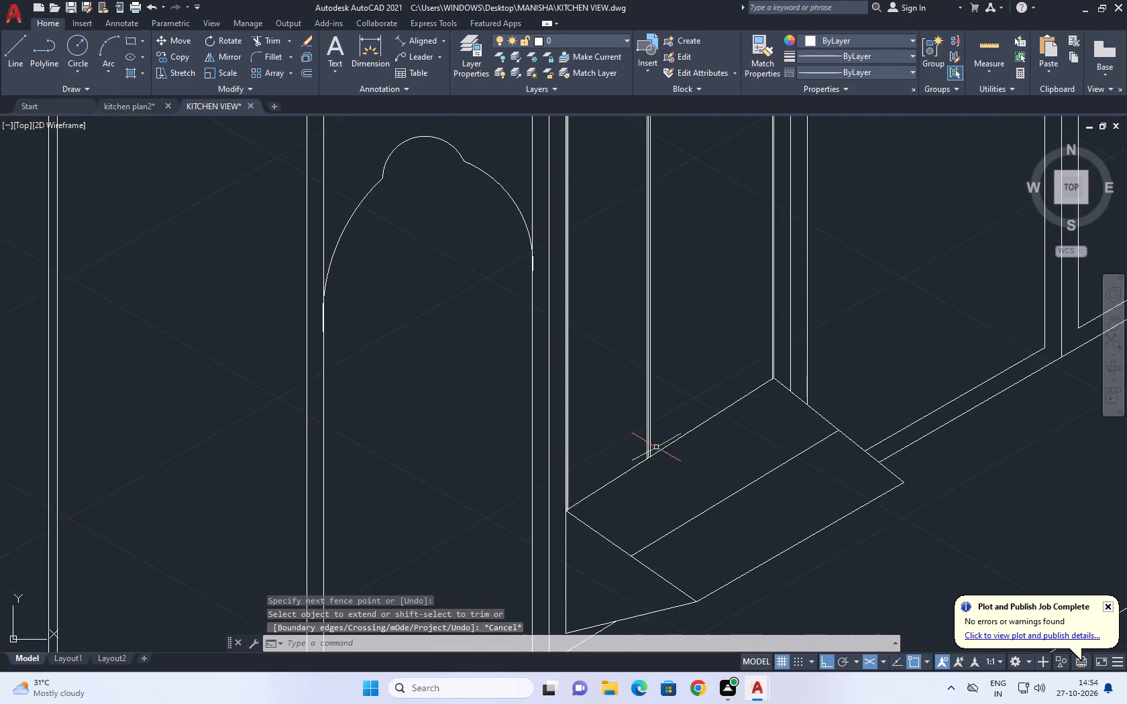
pyautogui.moveTo(657, 447); pyautogui.dragTo(629, 575, button='middle')
pyautogui.moveTo(649, 390); pyautogui.dragTo(637, 399)
pyautogui.click(614, 432)
pyautogui.scroll(3, 635, 589)
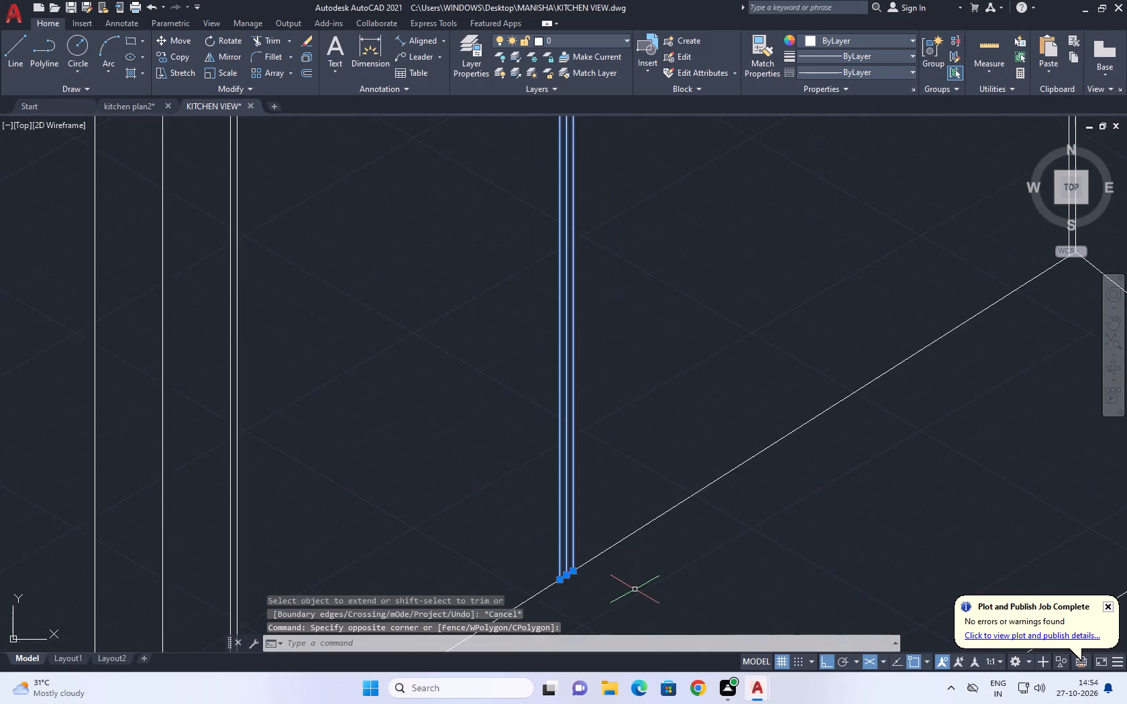
pyautogui.scroll(1, 634, 589)
pyautogui.moveTo(647, 583); pyautogui.dragTo(755, 504, button='middle')
pyautogui.press('m')
pyautogui.press('space')
pyautogui.click(630, 486)
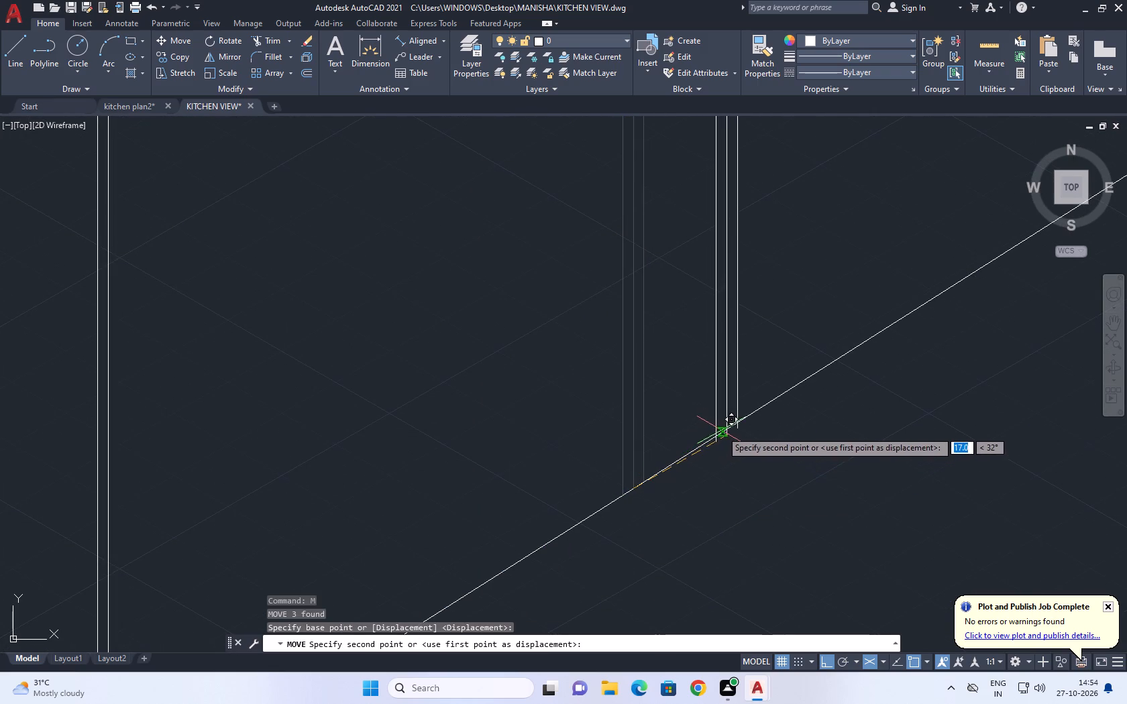
pyautogui.moveTo(796, 398); pyautogui.dragTo(716, 461, button='middle')
pyautogui.scroll(-3, 701, 473)
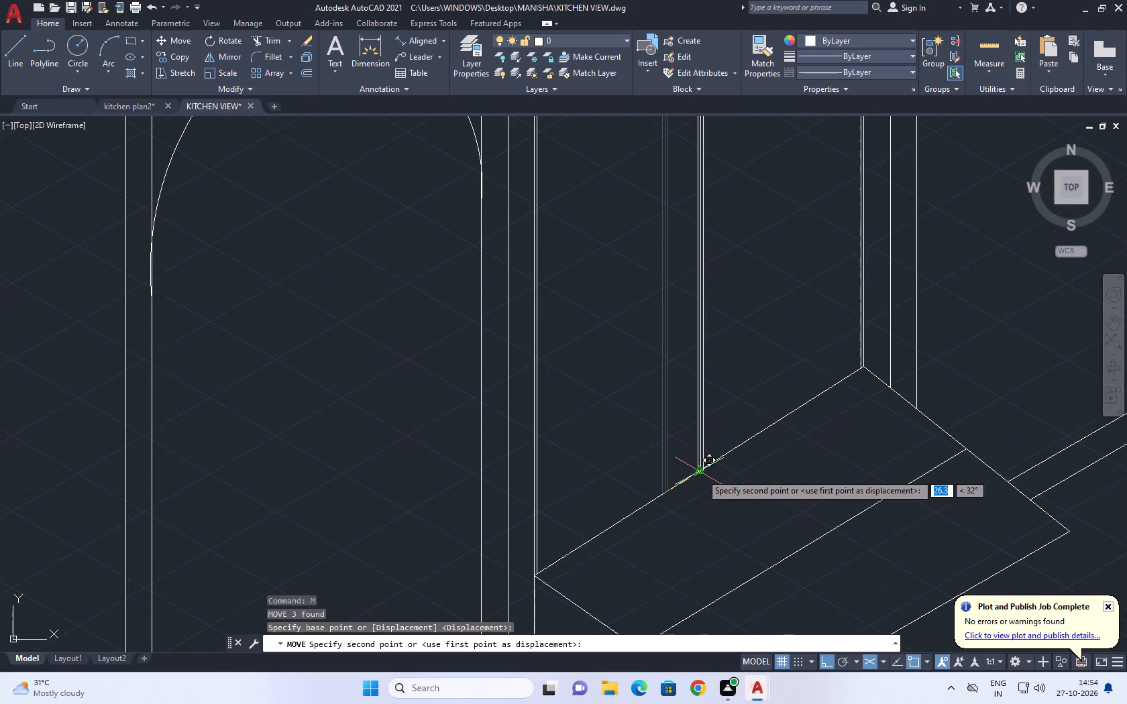
pyautogui.click(701, 473)
# Trim the upper ends of the three vertical divider lines back to the narrow opening's inner top edge.
pyautogui.scroll(-4, 758, 441)
pyautogui.moveTo(766, 401); pyautogui.dragTo(752, 418, button='middle')
pyautogui.scroll(4, 733, 319)
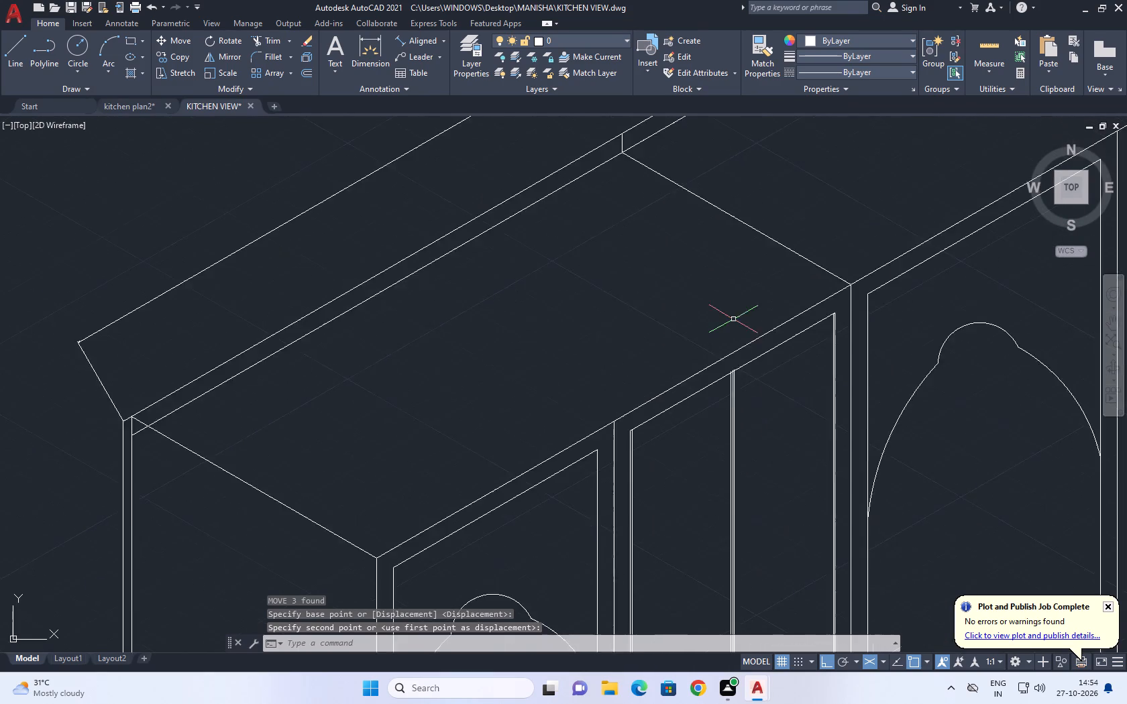
pyautogui.moveTo(755, 450); pyautogui.dragTo(690, 245, button='middle')
pyautogui.moveTo(731, 512); pyautogui.dragTo(726, 316, button='middle')
pyautogui.scroll(1, 726, 310)
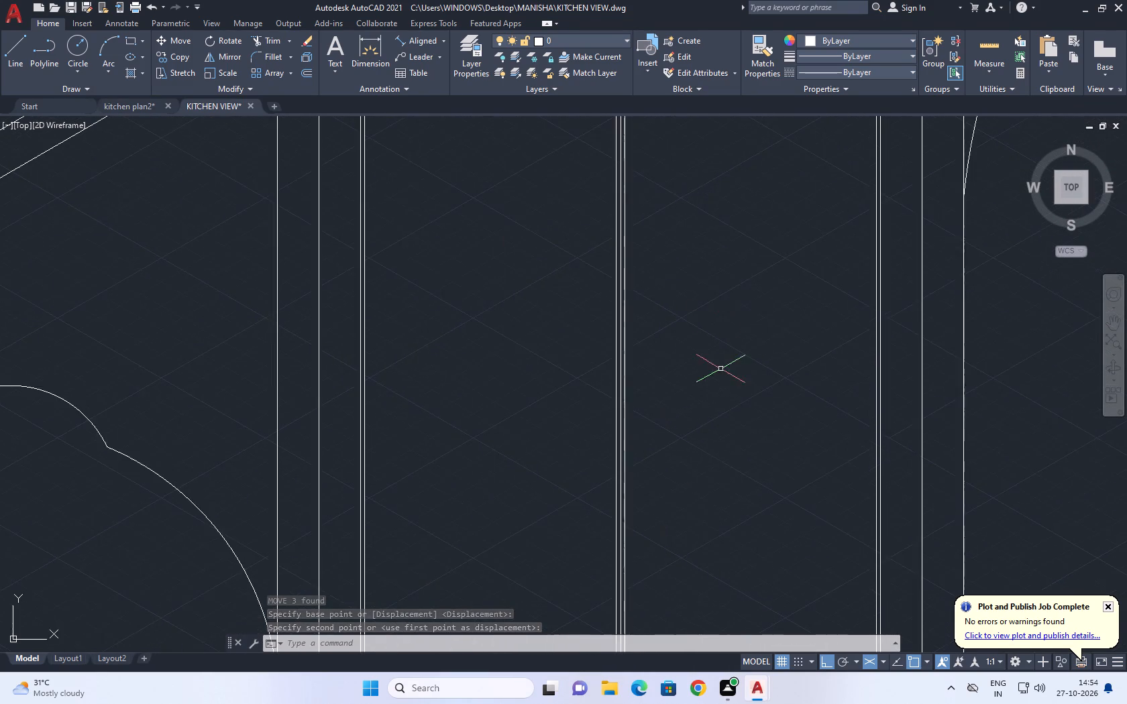
pyautogui.moveTo(708, 569); pyautogui.dragTo(708, 282, button='middle')
pyautogui.scroll(-6, 690, 469)
pyautogui.scroll(6, 684, 505)
pyautogui.moveTo(669, 546); pyautogui.dragTo(710, 283, button='middle')
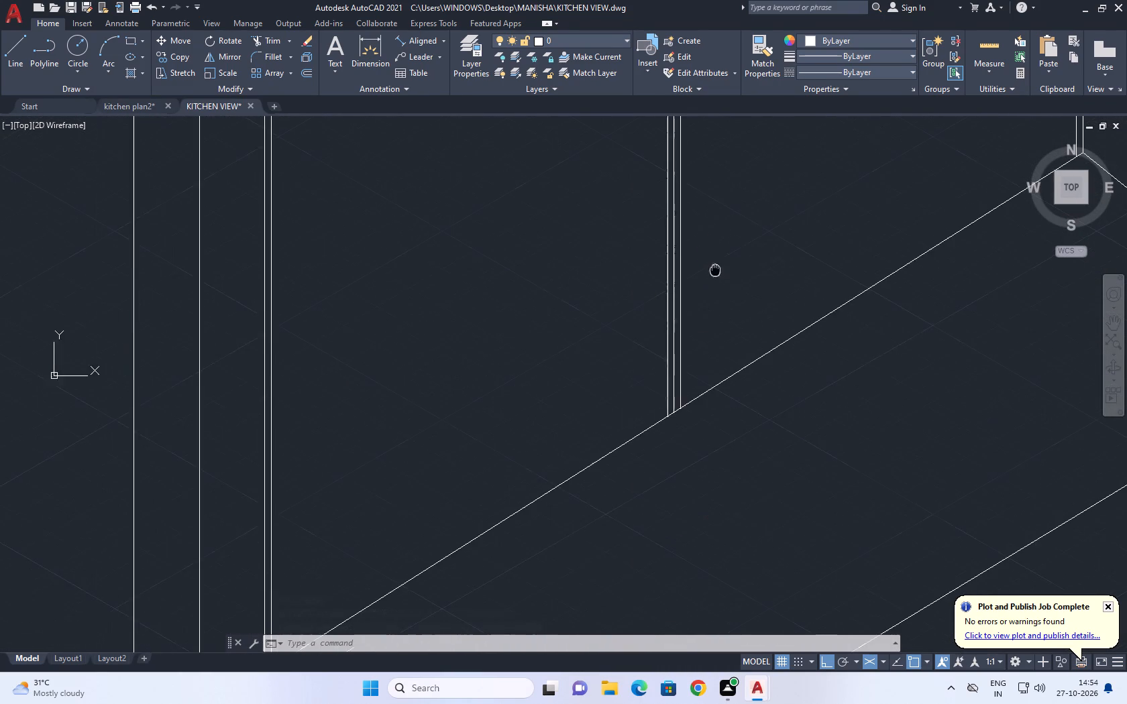
pyautogui.scroll(4, 684, 401)
pyautogui.scroll(-18, 682, 407)
pyautogui.scroll(2, 690, 372)
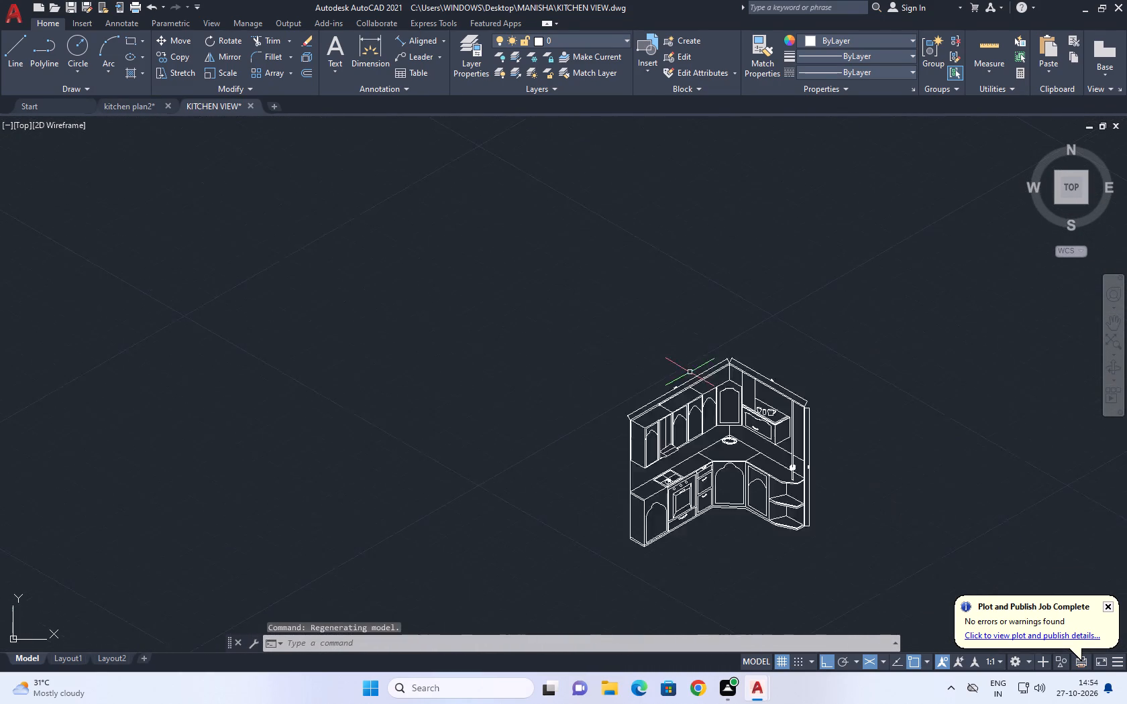
pyautogui.scroll(3, 690, 372)
pyautogui.moveTo(664, 490); pyautogui.dragTo(660, 232, button='middle')
pyautogui.scroll(4, 598, 322)
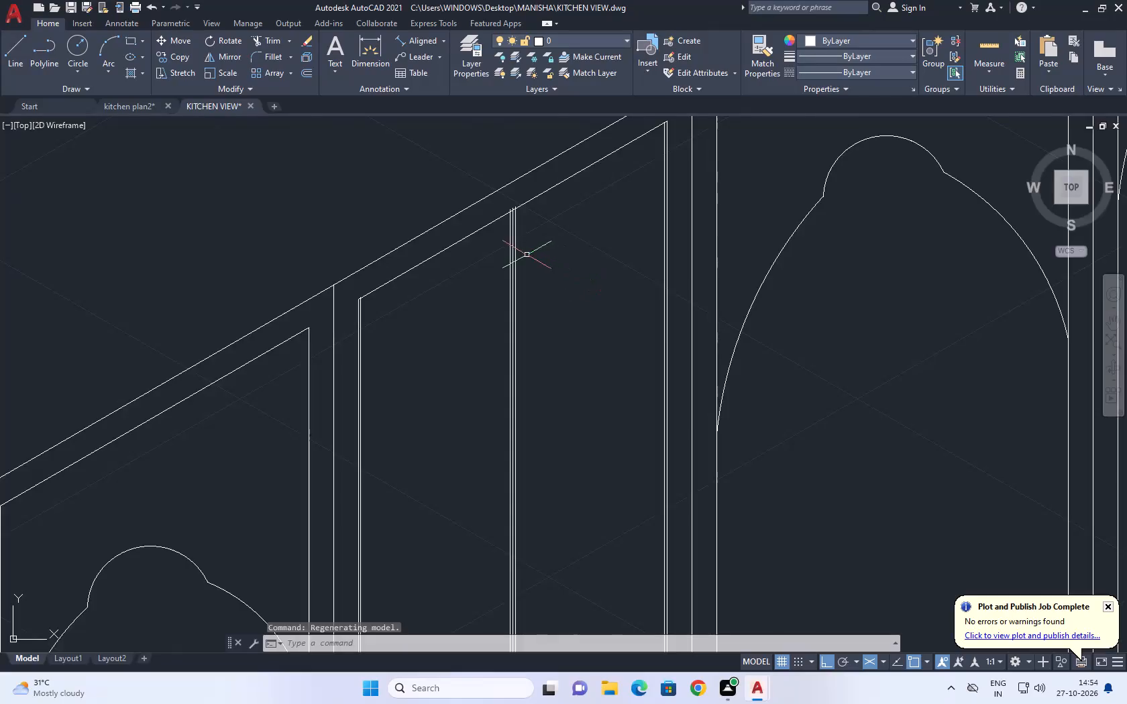
pyautogui.moveTo(527, 255); pyautogui.dragTo(576, 441, button='middle')
pyautogui.scroll(6, 555, 399)
pyautogui.moveTo(667, 481); pyautogui.dragTo(647, 388, button='middle')
pyautogui.scroll(1, 646, 384)
pyautogui.press('t')
pyautogui.write('R')
pyautogui.press('space')
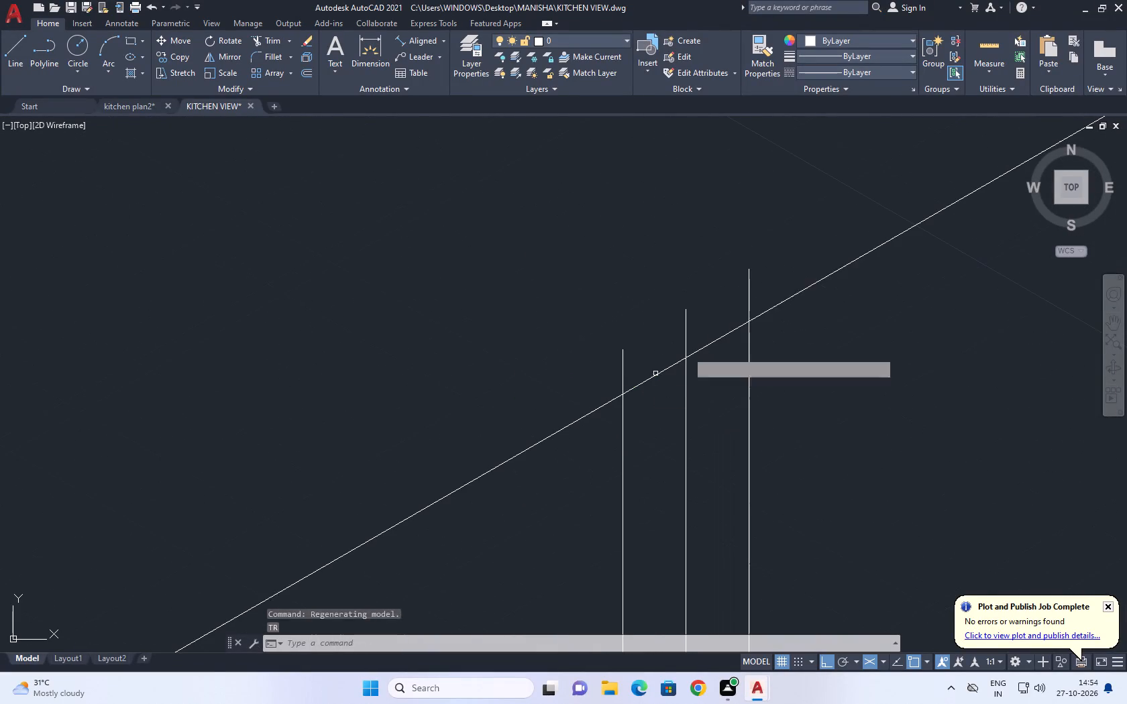
pyautogui.click(798, 247)
pyautogui.click(600, 369)
pyautogui.press('Escape')
pyautogui.scroll(-5, 612, 338)
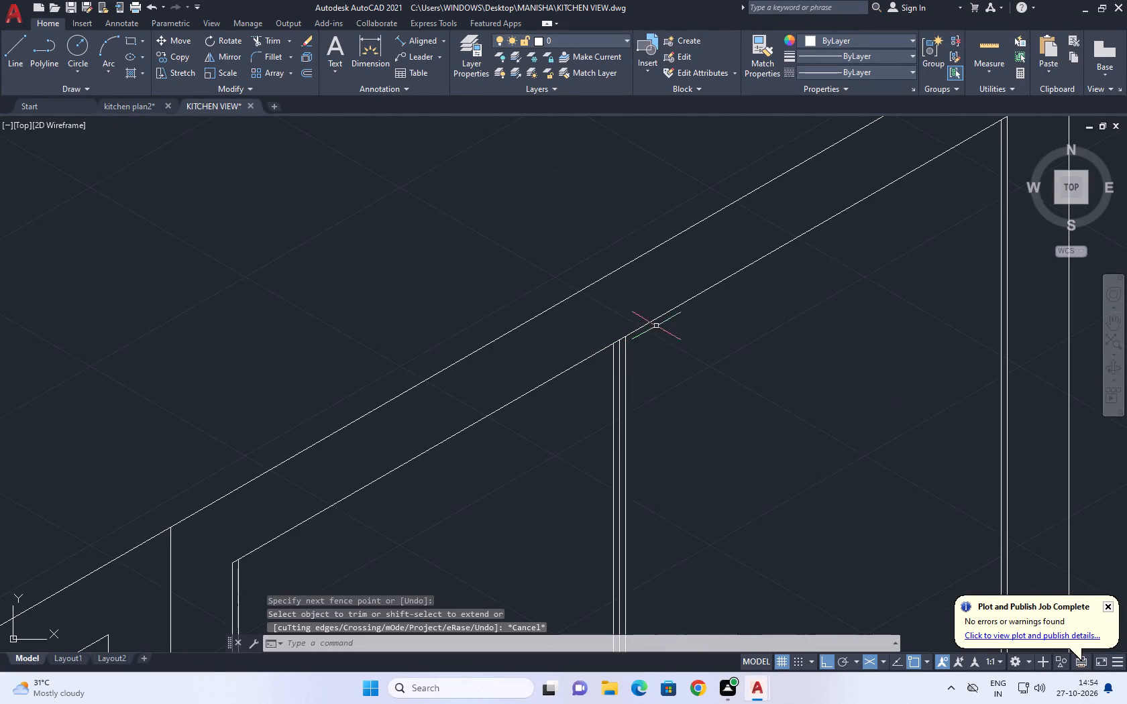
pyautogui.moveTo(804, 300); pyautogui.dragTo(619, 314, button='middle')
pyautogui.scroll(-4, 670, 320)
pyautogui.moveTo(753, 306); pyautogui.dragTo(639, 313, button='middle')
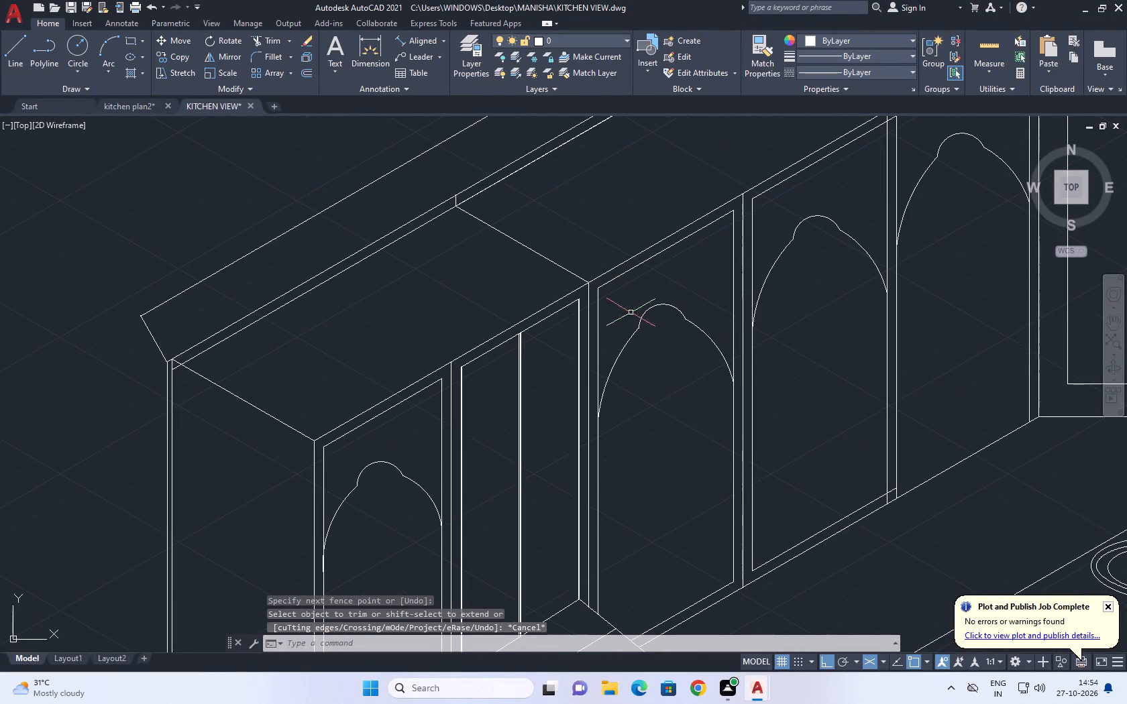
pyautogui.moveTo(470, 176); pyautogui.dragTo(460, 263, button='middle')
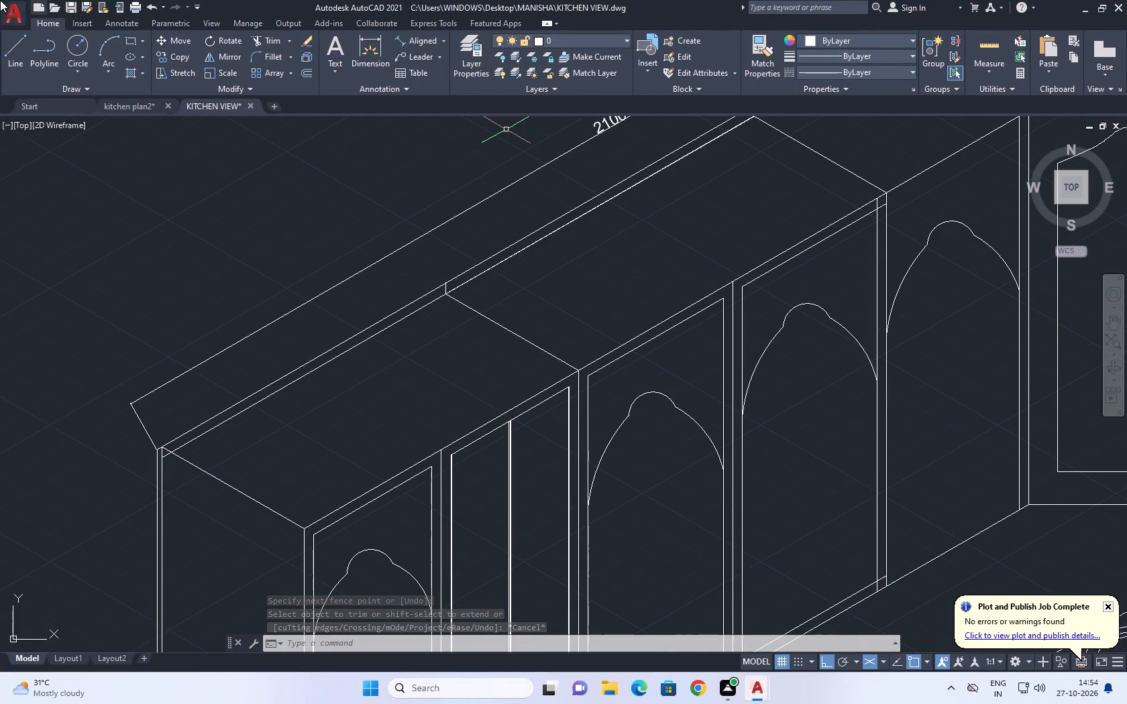
# Draw a line just below the end upper cabinet's top side edge, parallel to it, from the back vertical edge past the front corner.
pyautogui.scroll(-1, 172, 378)
pyautogui.moveTo(168, 412); pyautogui.dragTo(285, 481, button='middle')
pyautogui.click(13, 47)
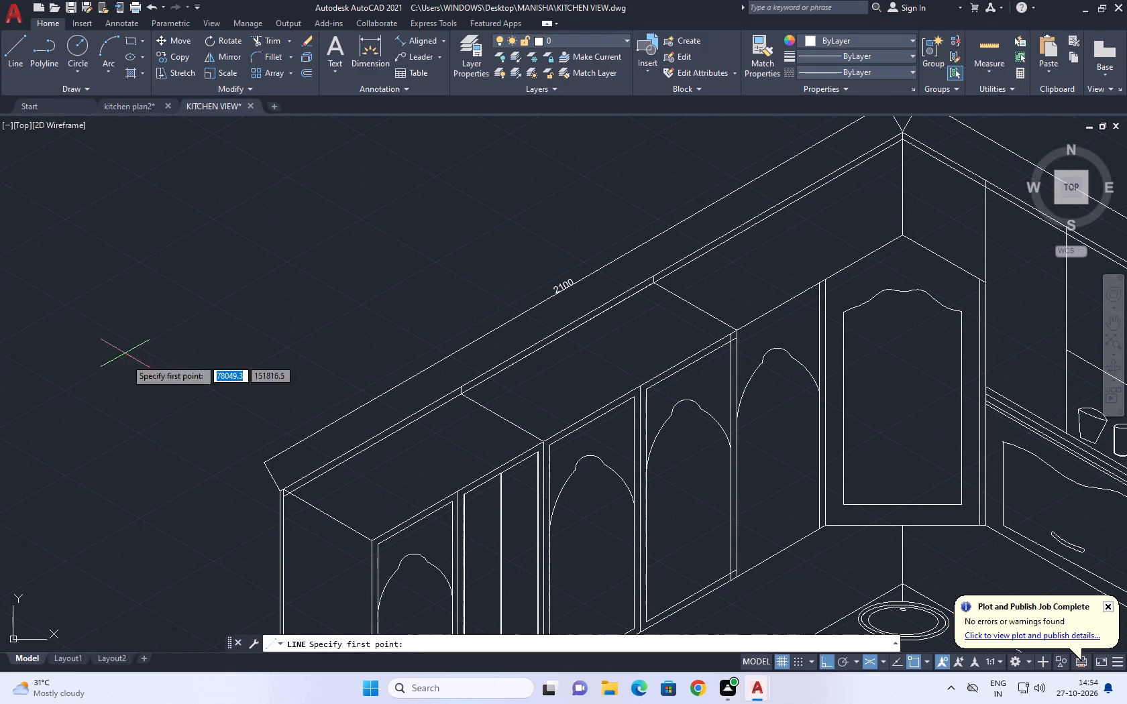
pyautogui.scroll(2, 262, 531)
pyautogui.moveTo(306, 528); pyautogui.dragTo(350, 441, button='middle')
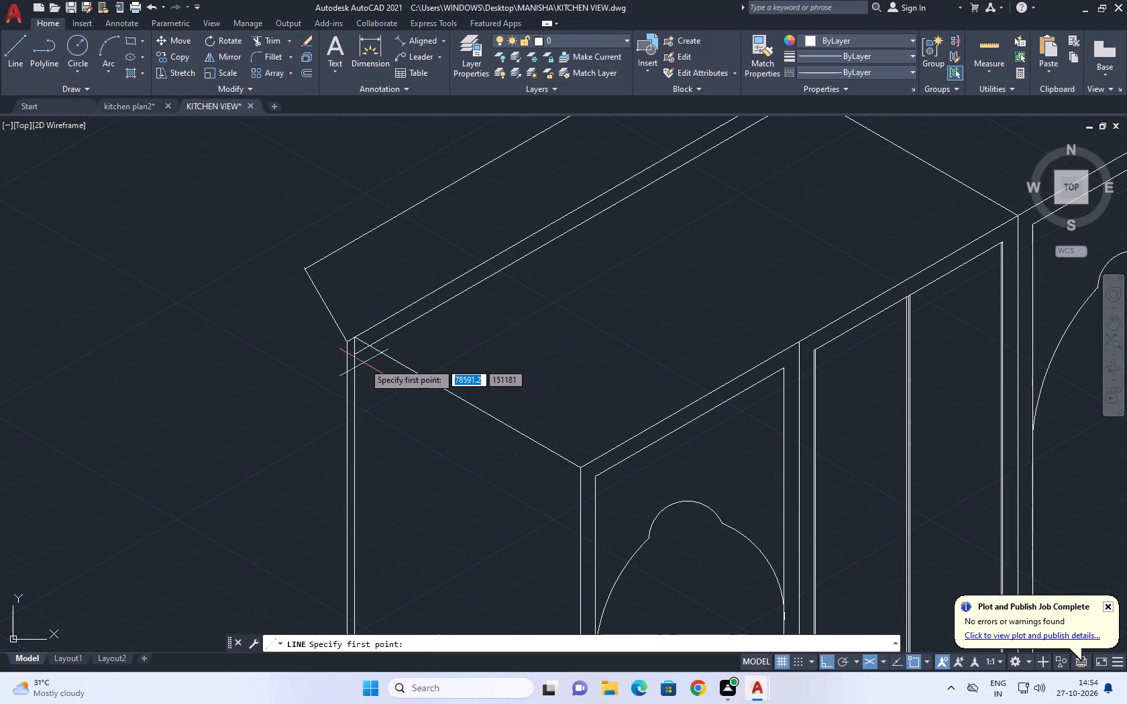
pyautogui.click(354, 357)
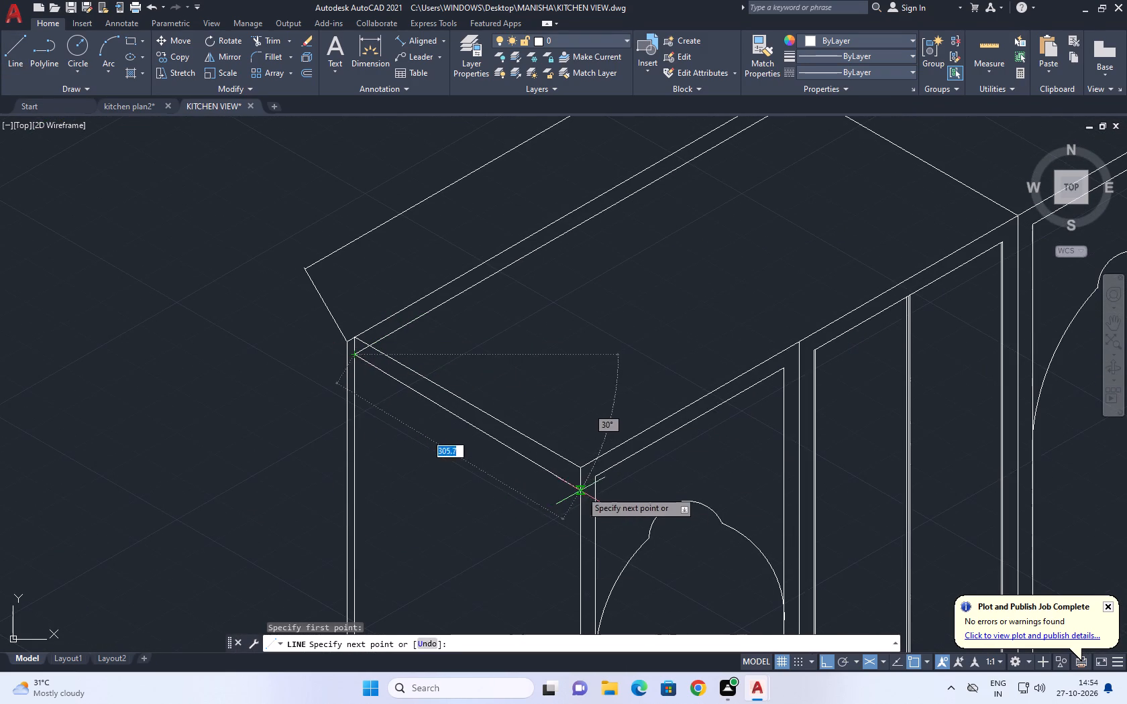
pyautogui.click(622, 502)
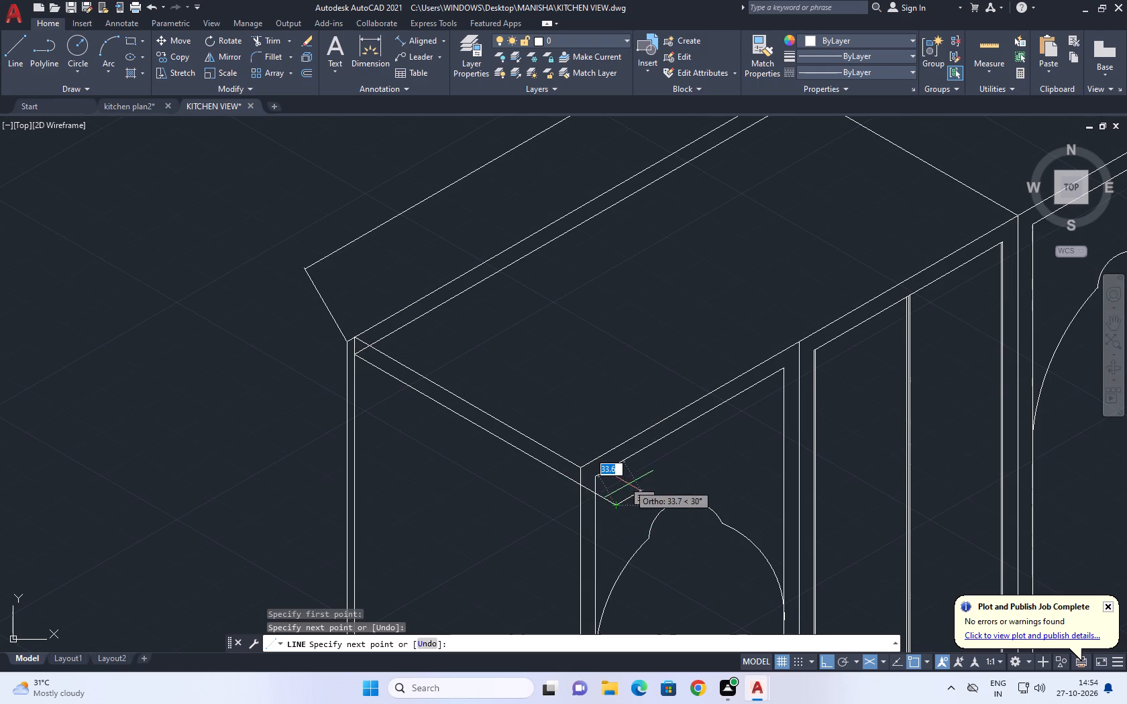
pyautogui.rightClick(629, 483)
pyautogui.click(659, 504)
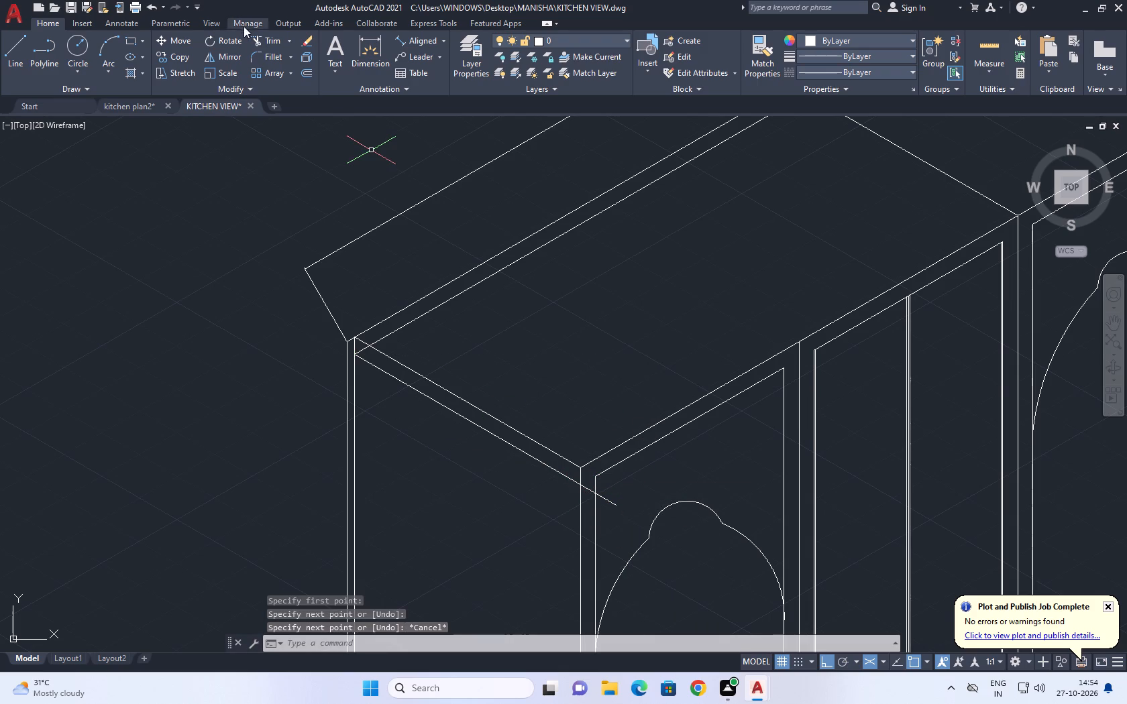
# Trim the new line's overshoot across the door frame back to the end cabinet's front corner edge.
pyautogui.click(264, 41)
pyautogui.scroll(2, 594, 504)
pyautogui.click(635, 486)
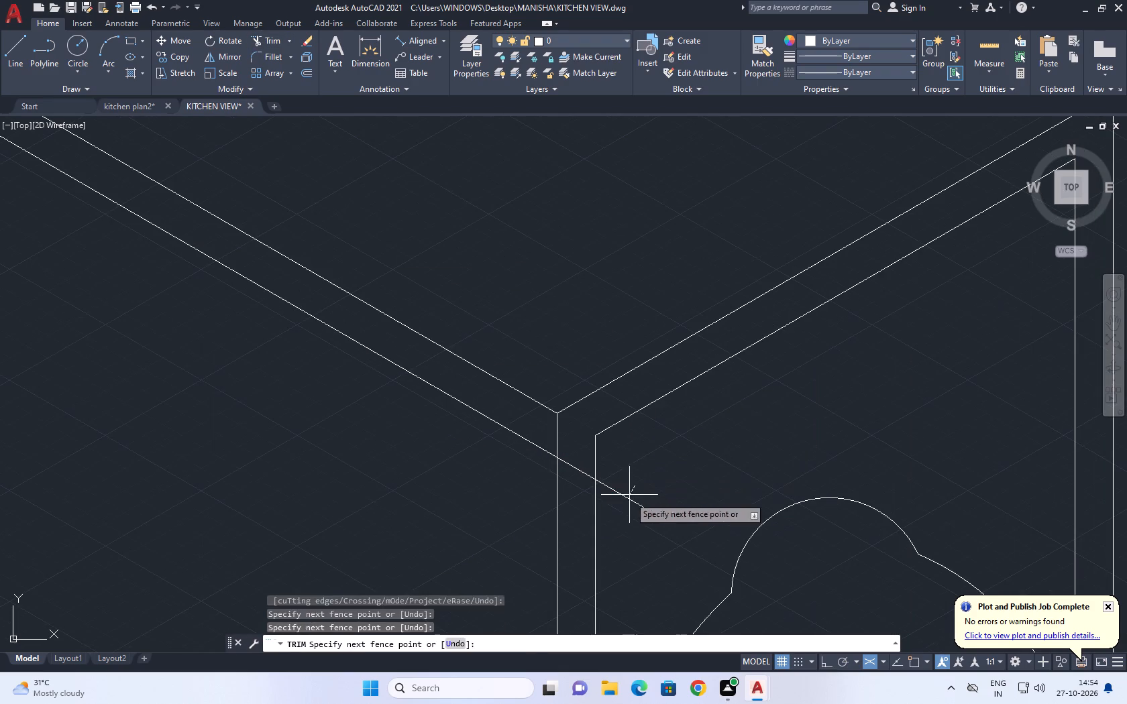
pyautogui.click(627, 520)
pyautogui.click(588, 457)
pyautogui.click(578, 479)
pyautogui.rightClick(634, 450)
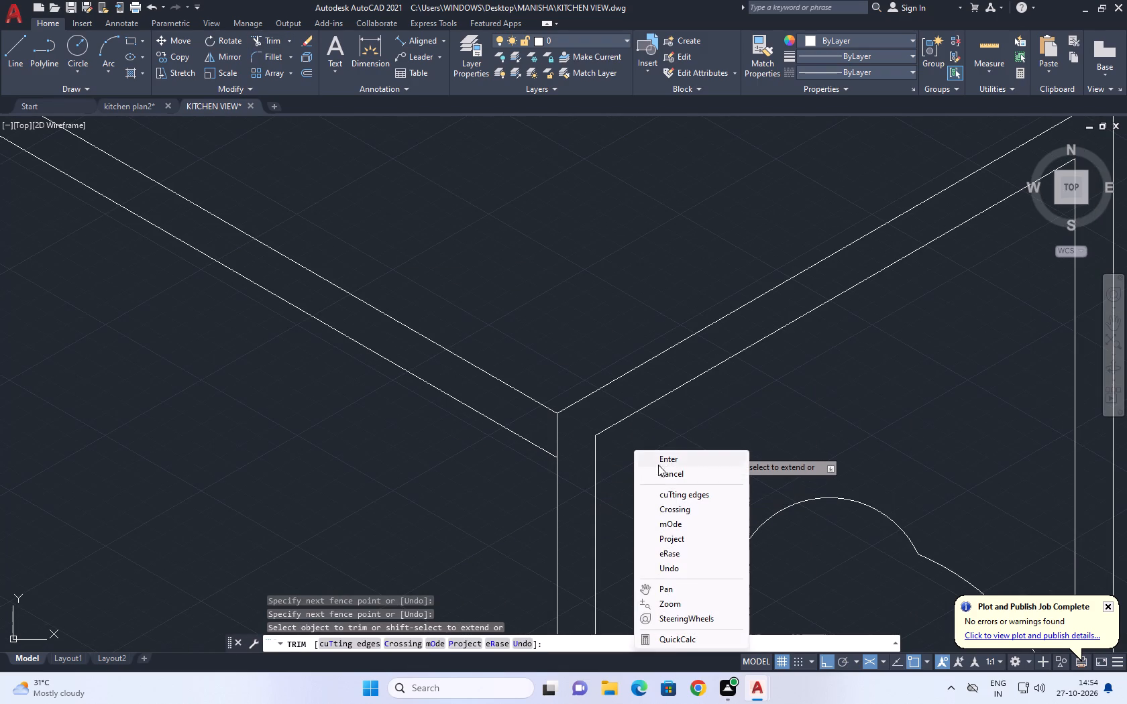
pyautogui.click(665, 477)
# Examine the whole kitchen view, checking the upper cabinets, hood, countertop, pole and open corner shelves.
pyautogui.scroll(-2, 561, 432)
pyautogui.moveTo(586, 428); pyautogui.dragTo(482, 477, button='middle')
pyautogui.moveTo(477, 477); pyautogui.dragTo(466, 479, button='middle')
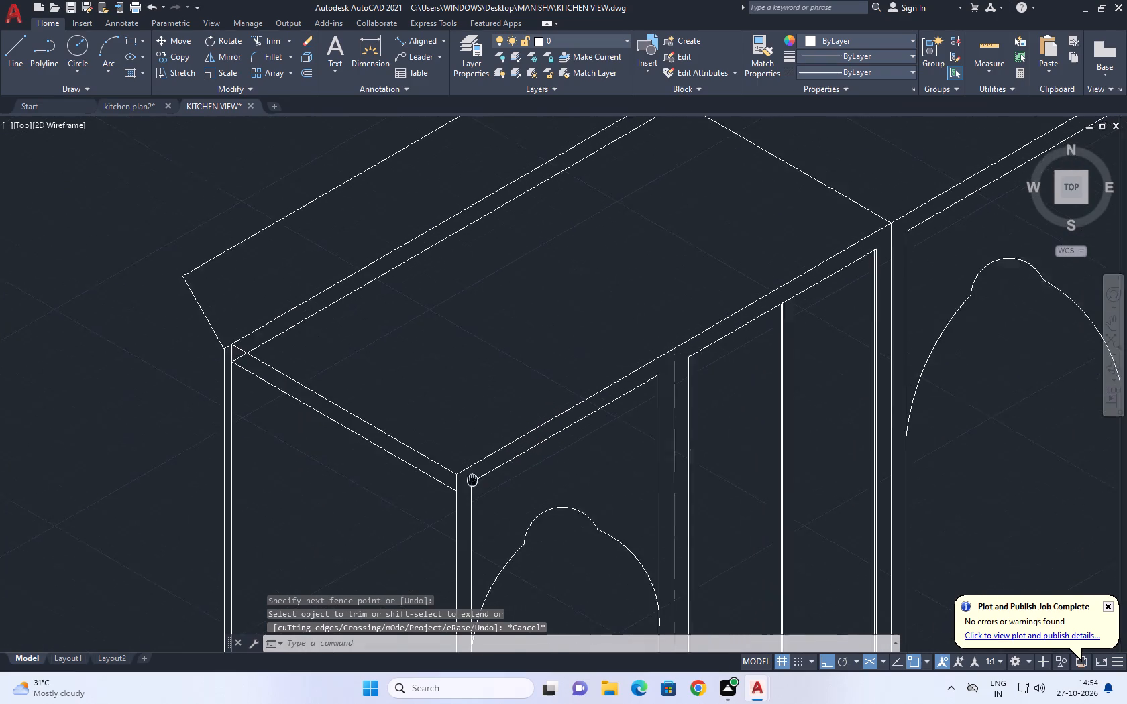
pyautogui.scroll(-2, 355, 460)
pyautogui.moveTo(648, 396); pyautogui.dragTo(346, 416, button='middle')
pyautogui.moveTo(329, 416); pyautogui.dragTo(321, 416, button='middle')
pyautogui.scroll(-1, 394, 412)
pyautogui.moveTo(718, 426); pyautogui.dragTo(506, 446, button='middle')
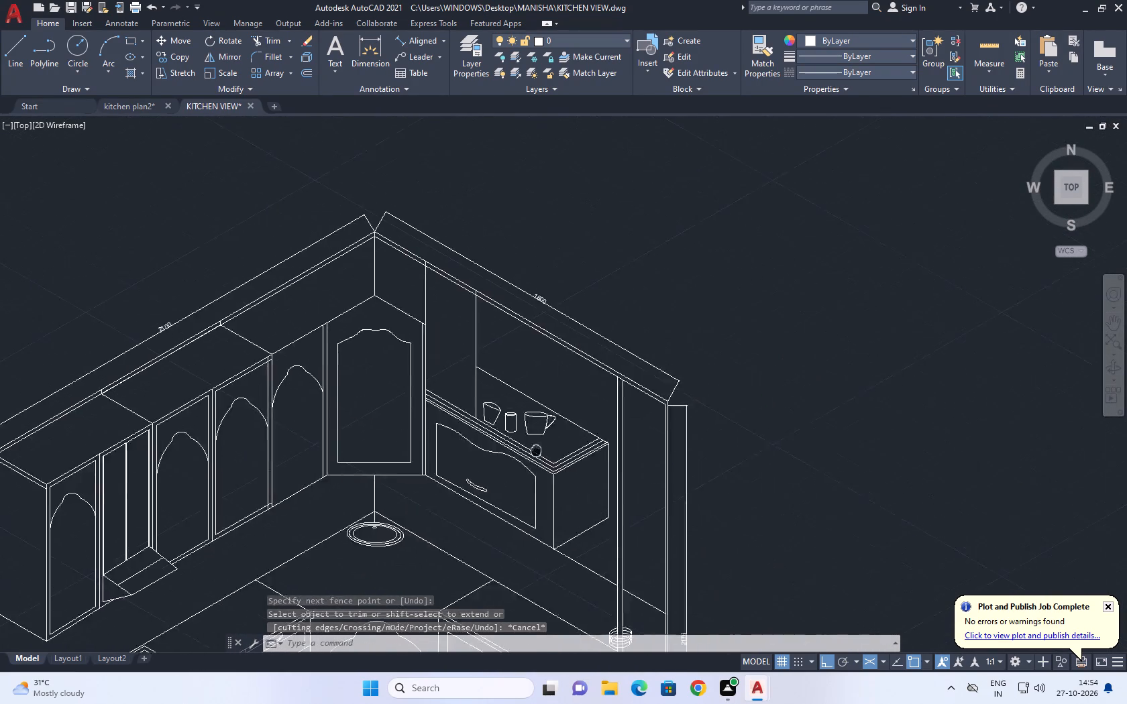
pyautogui.moveTo(506, 446); pyautogui.dragTo(472, 441, button='middle')
pyautogui.scroll(2, 553, 391)
pyautogui.moveTo(712, 422); pyautogui.dragTo(668, 318, button='middle')
pyautogui.scroll(-3, 675, 323)
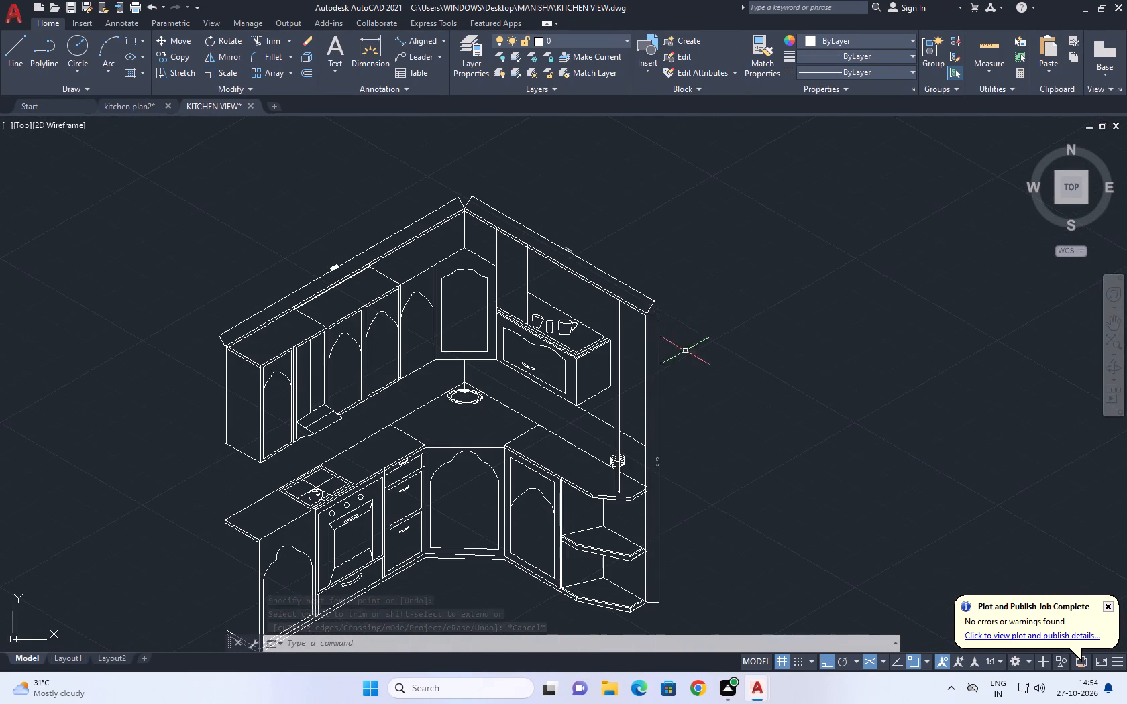
pyautogui.moveTo(384, 444); pyautogui.dragTo(433, 319, button='middle')
pyautogui.moveTo(606, 347); pyautogui.dragTo(594, 367, button='middle')
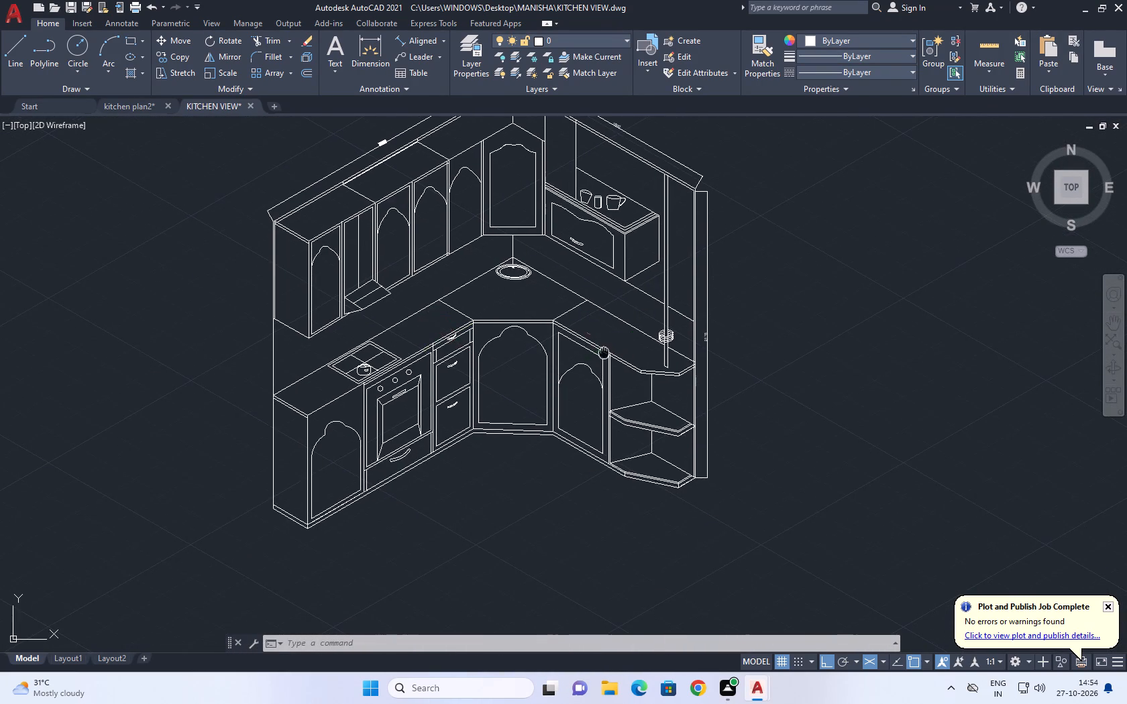
pyautogui.moveTo(594, 367); pyautogui.dragTo(444, 490, button='middle')
pyautogui.scroll(4, 496, 518)
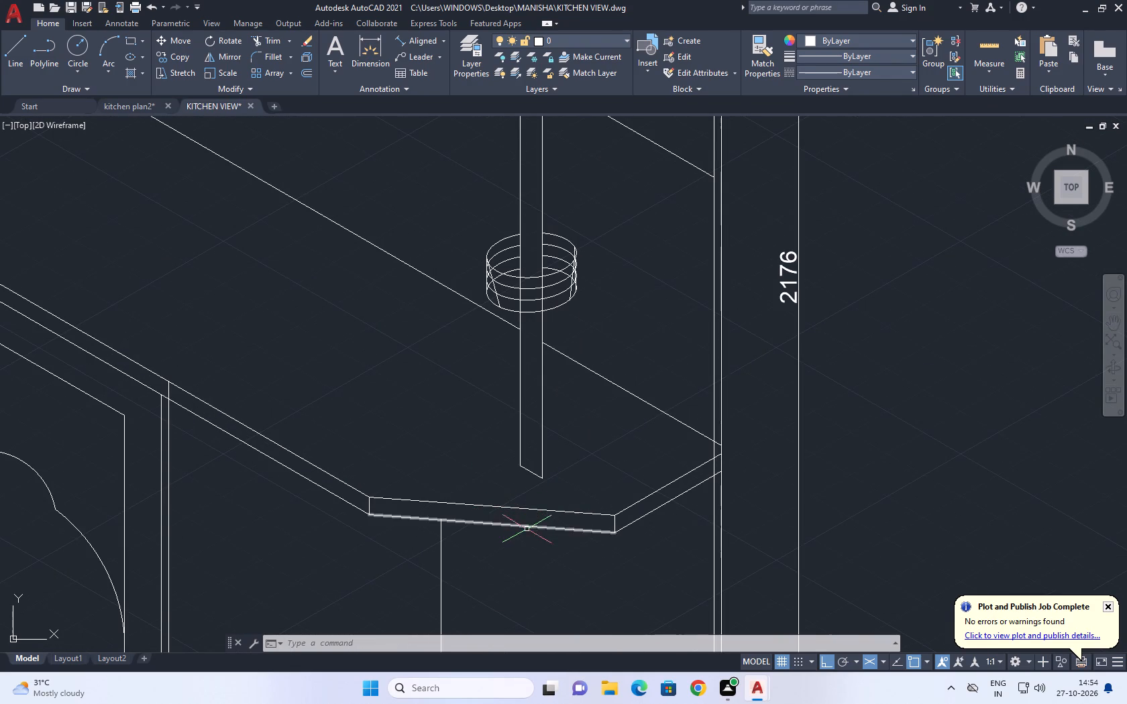
pyautogui.moveTo(407, 445); pyautogui.dragTo(798, 489, button='middle')
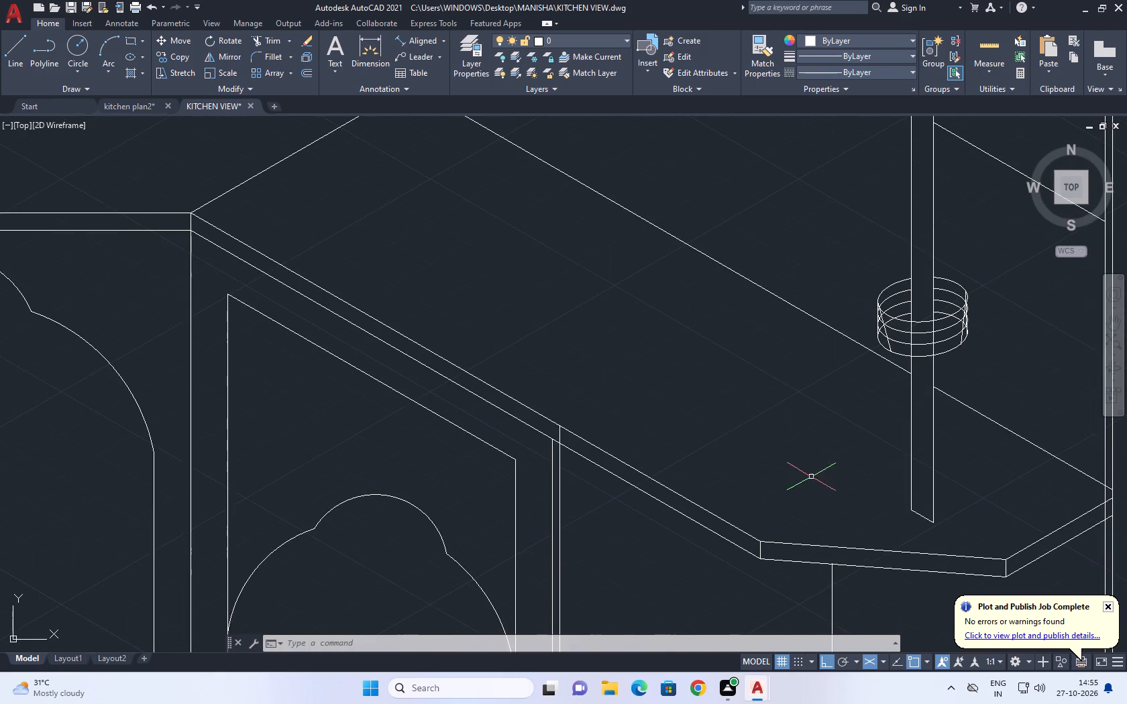
pyautogui.scroll(-1, 746, 416)
pyautogui.moveTo(663, 325); pyautogui.dragTo(737, 414, button='middle')
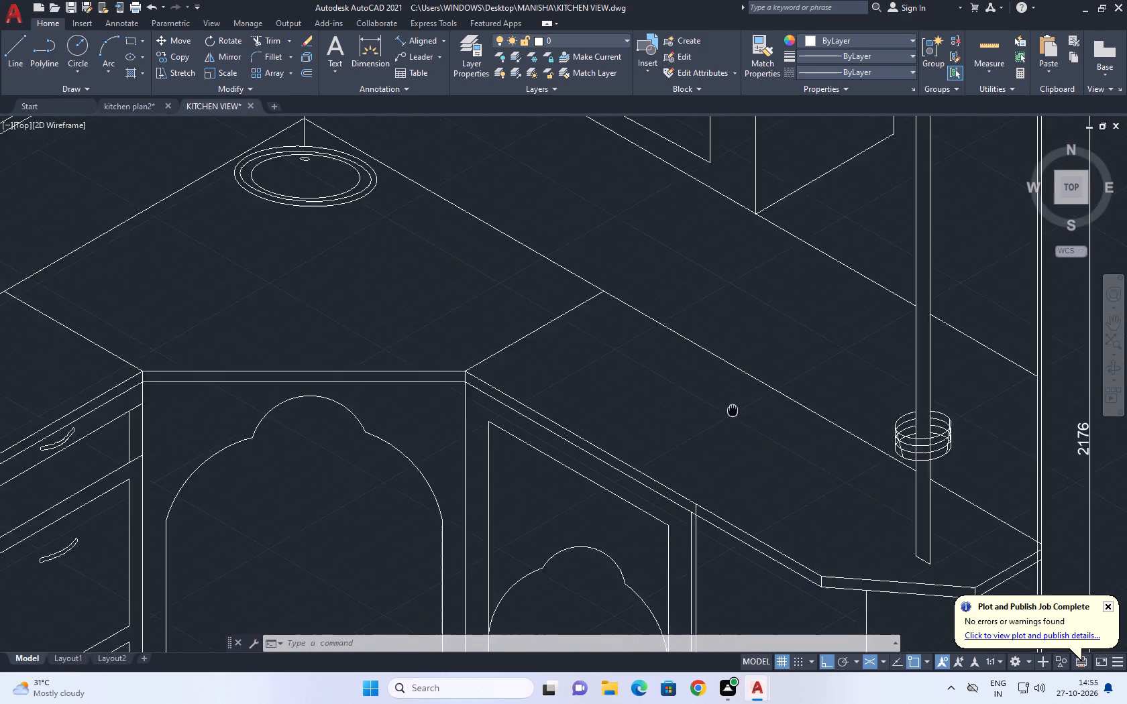
pyautogui.moveTo(737, 414); pyautogui.dragTo(765, 460, button='middle')
pyautogui.scroll(-3, 754, 436)
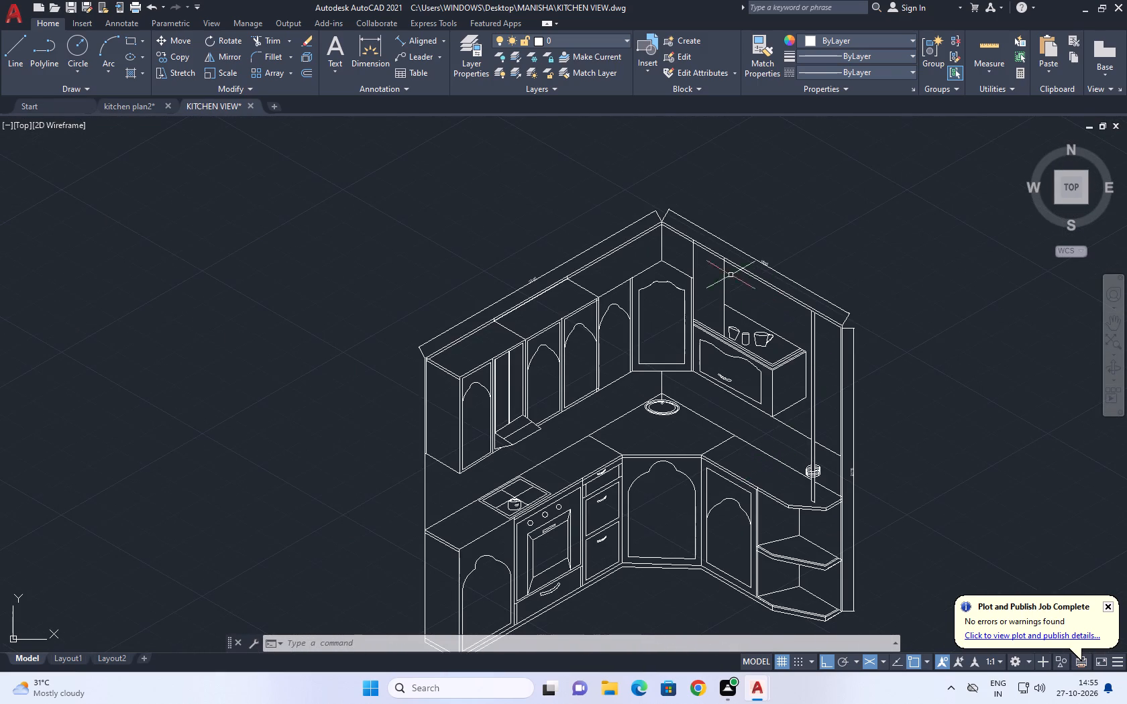
pyautogui.scroll(3, 661, 202)
pyautogui.scroll(-2, 744, 325)
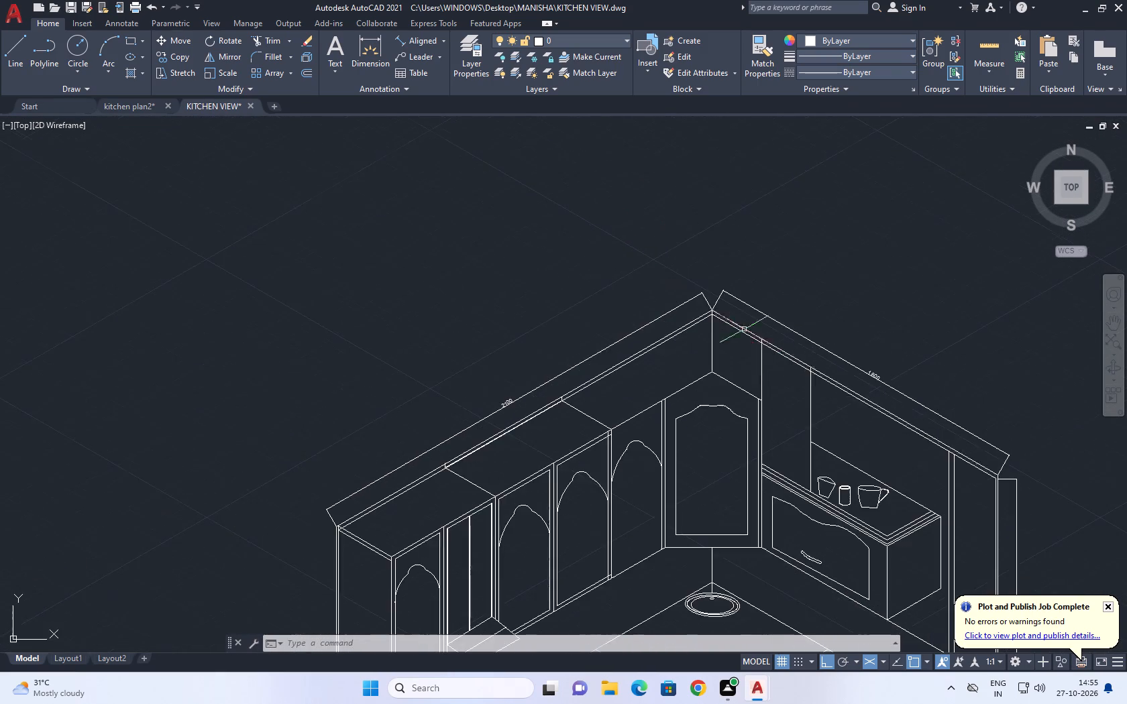
pyautogui.moveTo(827, 395); pyautogui.dragTo(690, 291, button='middle')
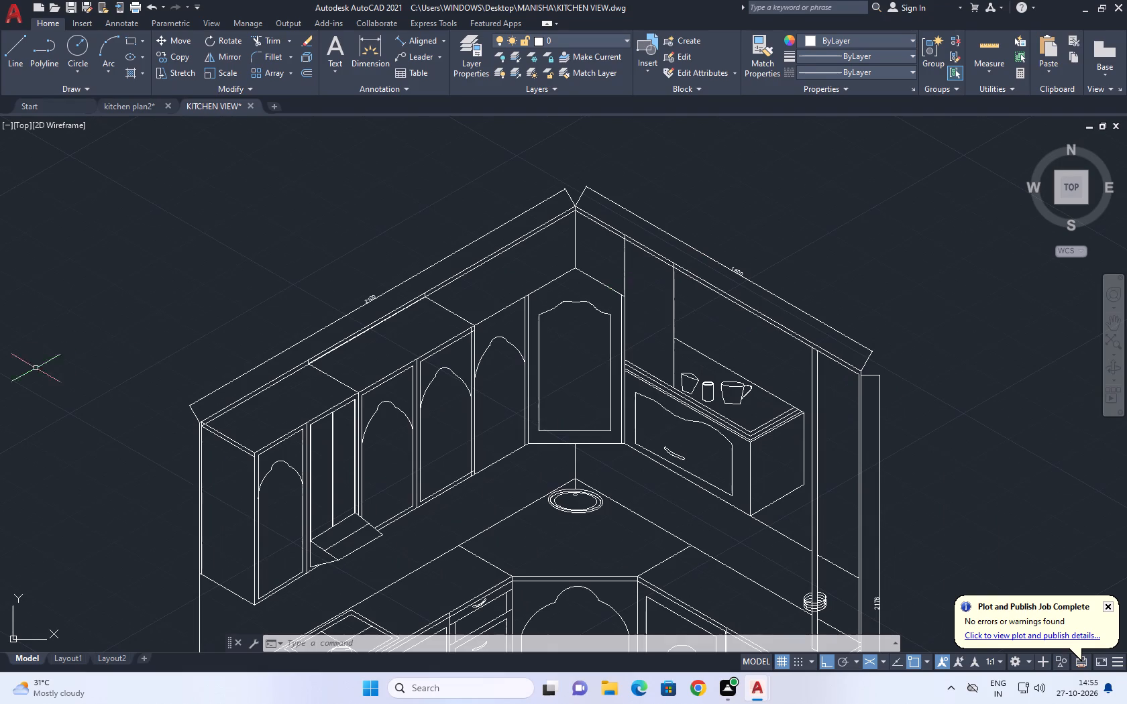
pyautogui.moveTo(197, 438); pyautogui.dragTo(501, 473, button='middle')
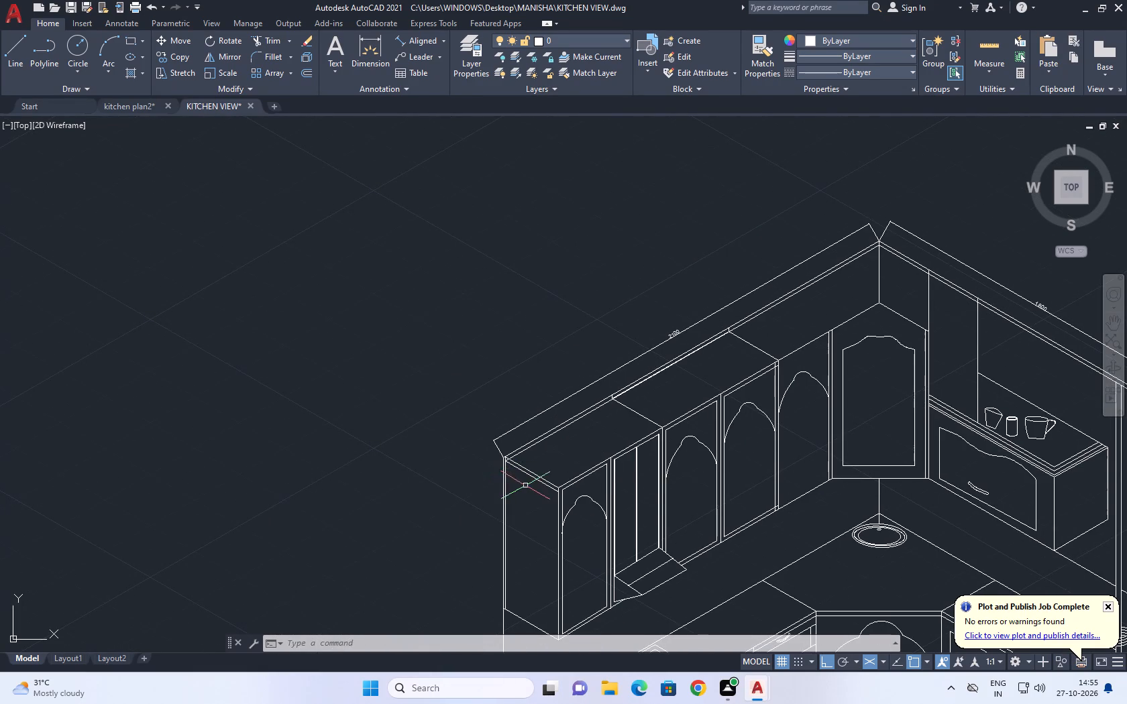
pyautogui.moveTo(682, 376); pyautogui.dragTo(497, 306, button='middle')
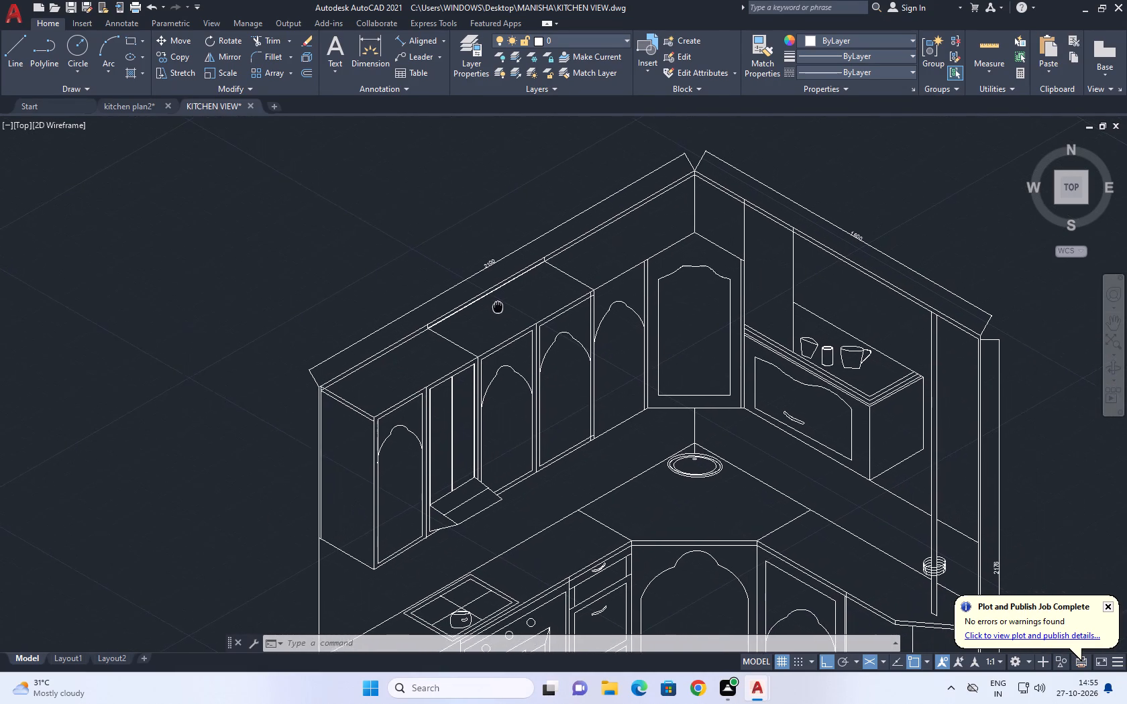
pyautogui.moveTo(497, 306); pyautogui.dragTo(489, 306, button='middle')
pyautogui.scroll(1, 485, 305)
pyautogui.scroll(-4, 482, 305)
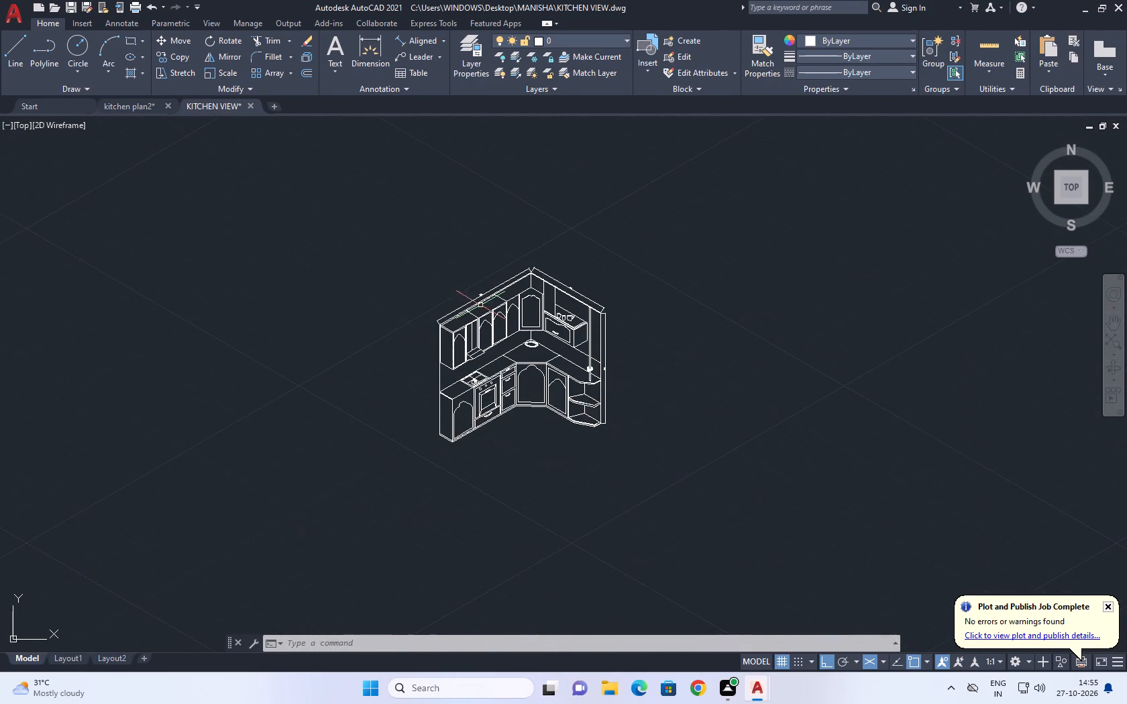
pyautogui.moveTo(580, 387); pyautogui.dragTo(546, 379, button='middle')
pyautogui.scroll(3, 368, 365)
pyautogui.moveTo(458, 327); pyautogui.dragTo(362, 336, button='middle')
pyautogui.moveTo(517, 379); pyautogui.dragTo(427, 441, button='middle')
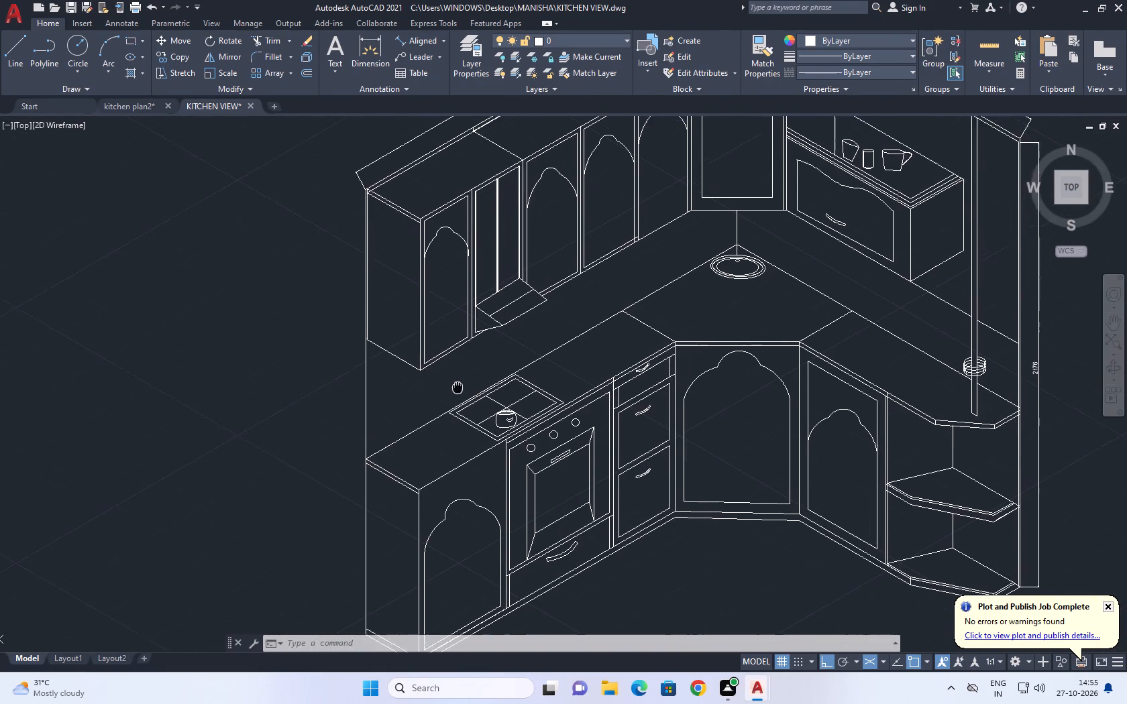
pyautogui.moveTo(427, 441); pyautogui.dragTo(422, 467, button='middle')
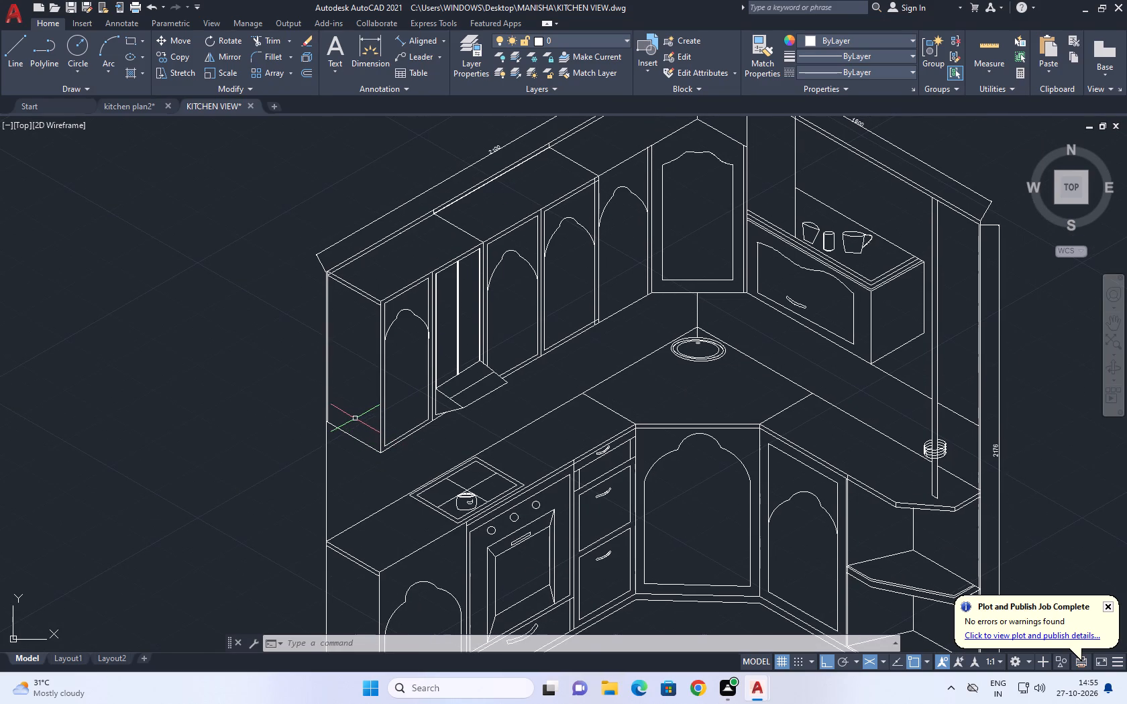
pyautogui.scroll(-4, 436, 478)
pyautogui.moveTo(558, 447); pyautogui.dragTo(525, 340, button='middle')
pyautogui.moveTo(352, 262); pyautogui.dragTo(349, 256)
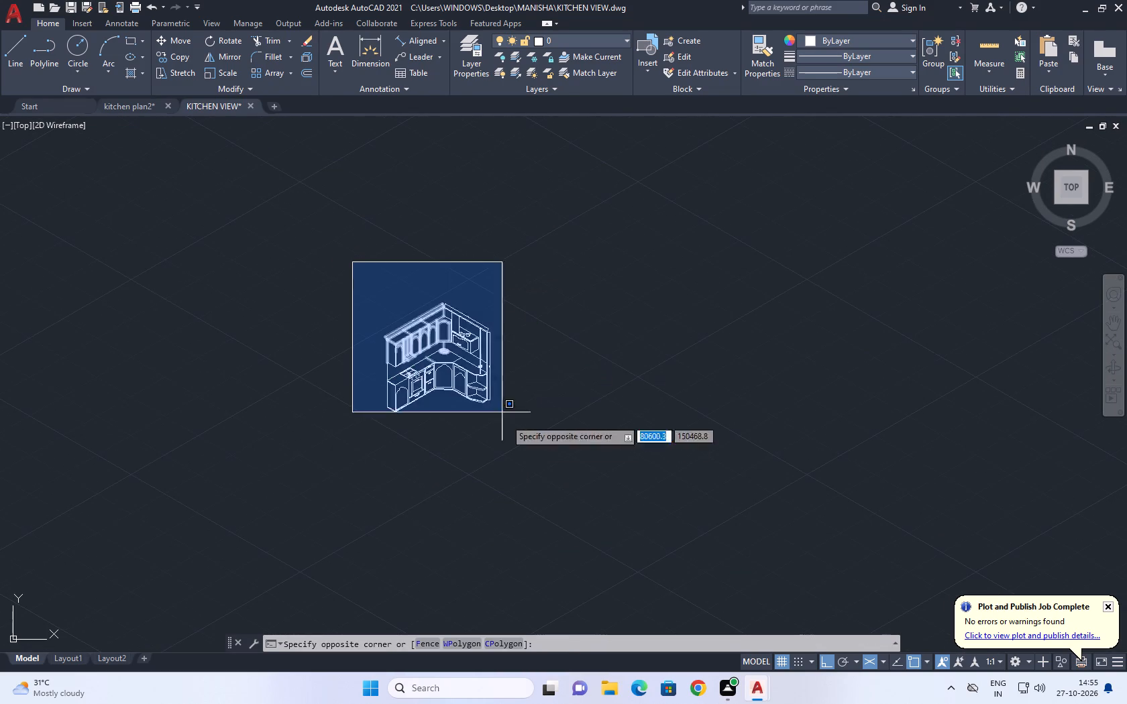
pyautogui.moveTo(330, 251); pyautogui.dragTo(321, 237)
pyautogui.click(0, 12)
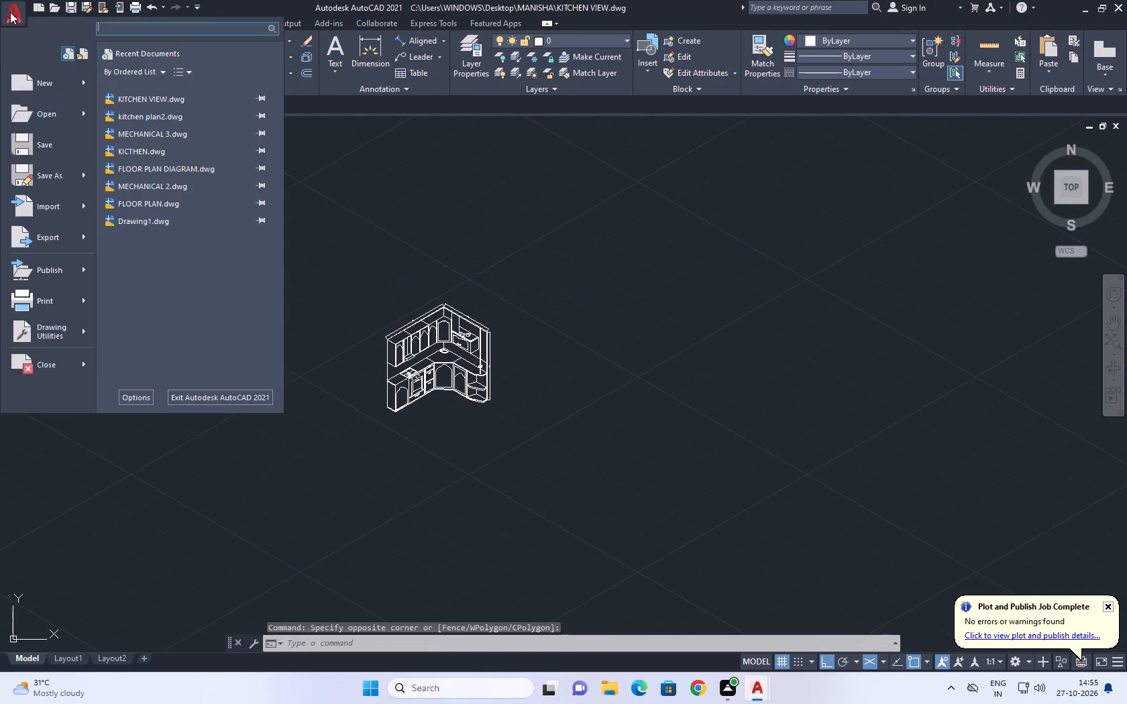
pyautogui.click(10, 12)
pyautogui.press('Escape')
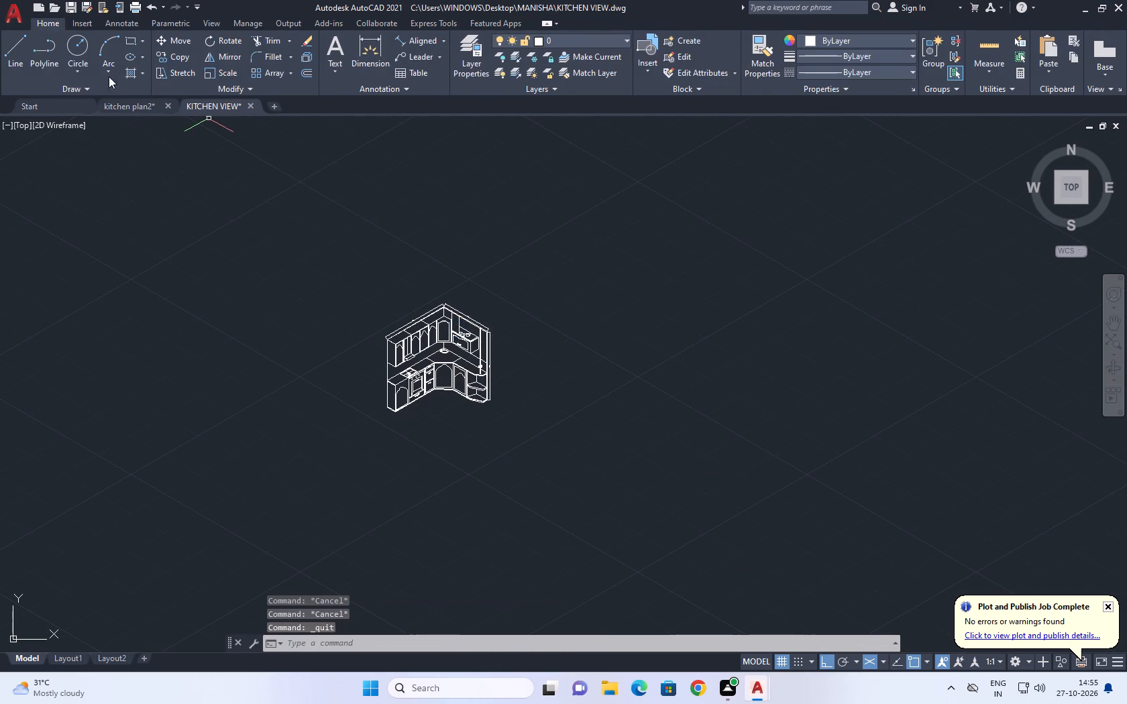
# Save the drawing as KITCHEN VIEW in the MANISHA folder, replacing the existing file.
pyautogui.click(13, 12)
pyautogui.click(52, 173)
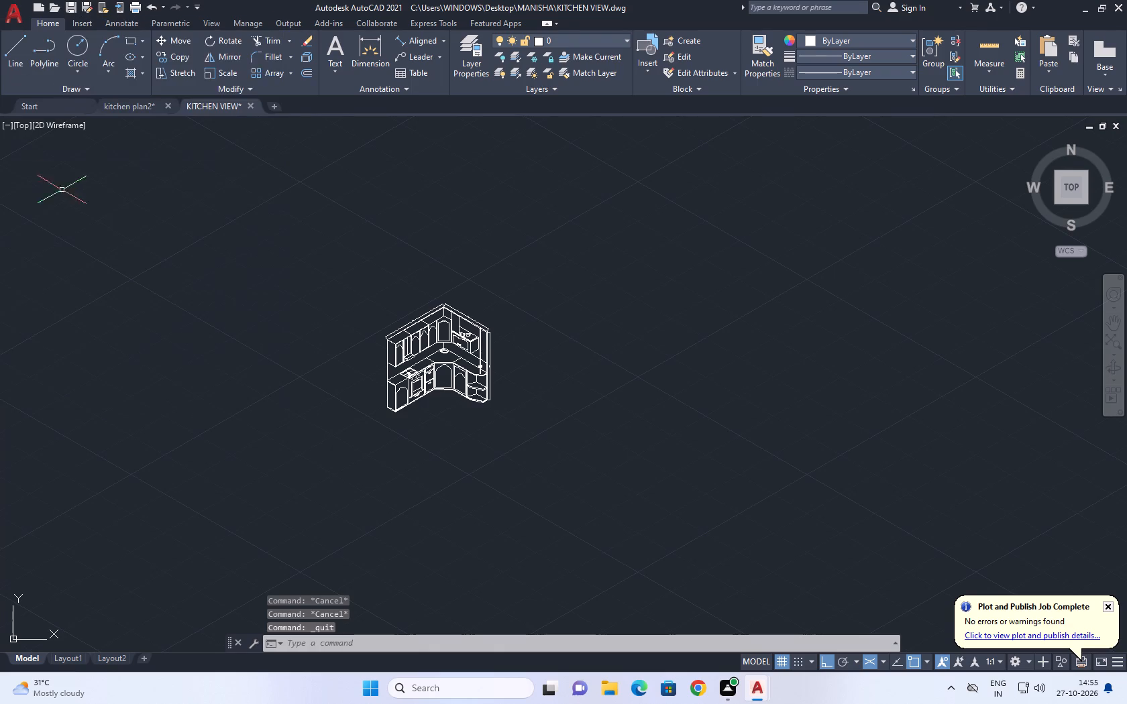
pyautogui.click(747, 468)
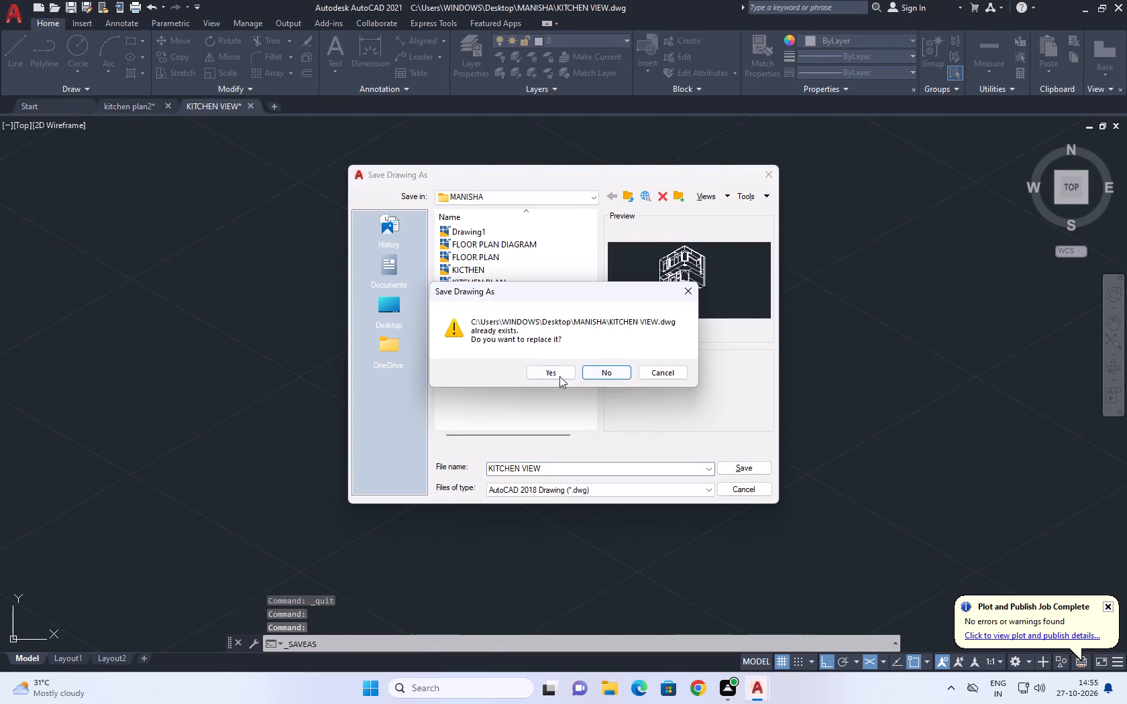
pyautogui.click(557, 371)
# Fill the end upper cabinet's side, arched door and top with a solid hatch in colour 32.
pyautogui.moveTo(383, 446); pyautogui.dragTo(578, 292, button='middle')
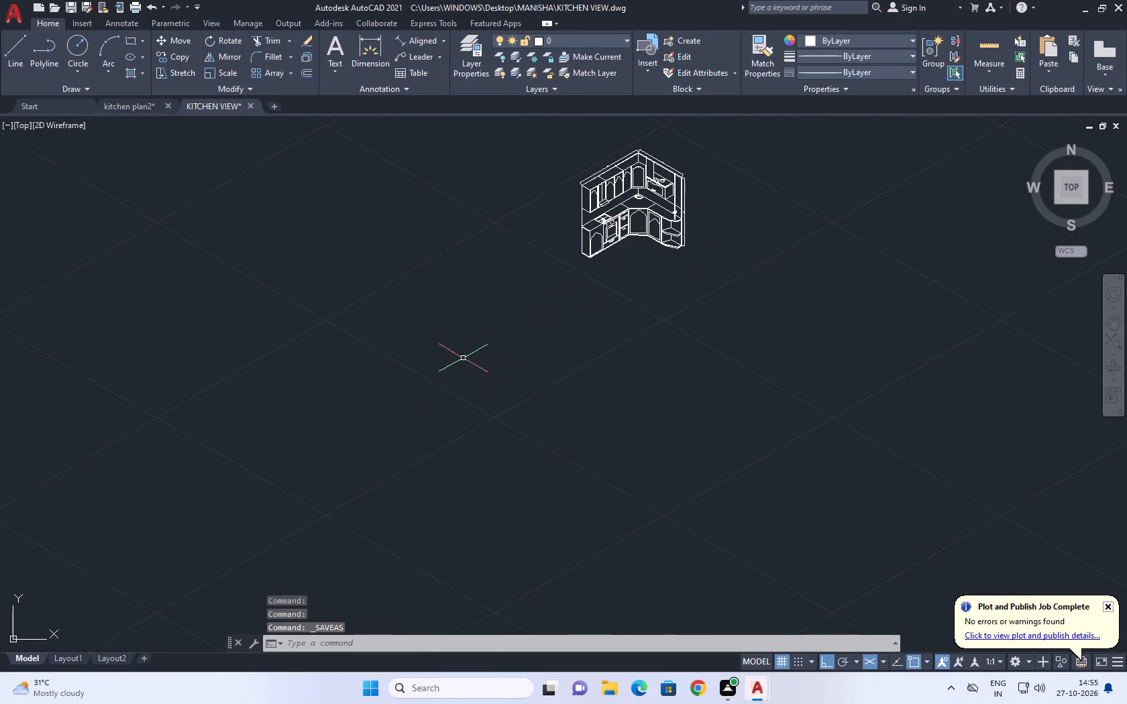
pyautogui.scroll(2, 406, 390)
pyautogui.moveTo(409, 390); pyautogui.dragTo(424, 406, button='middle')
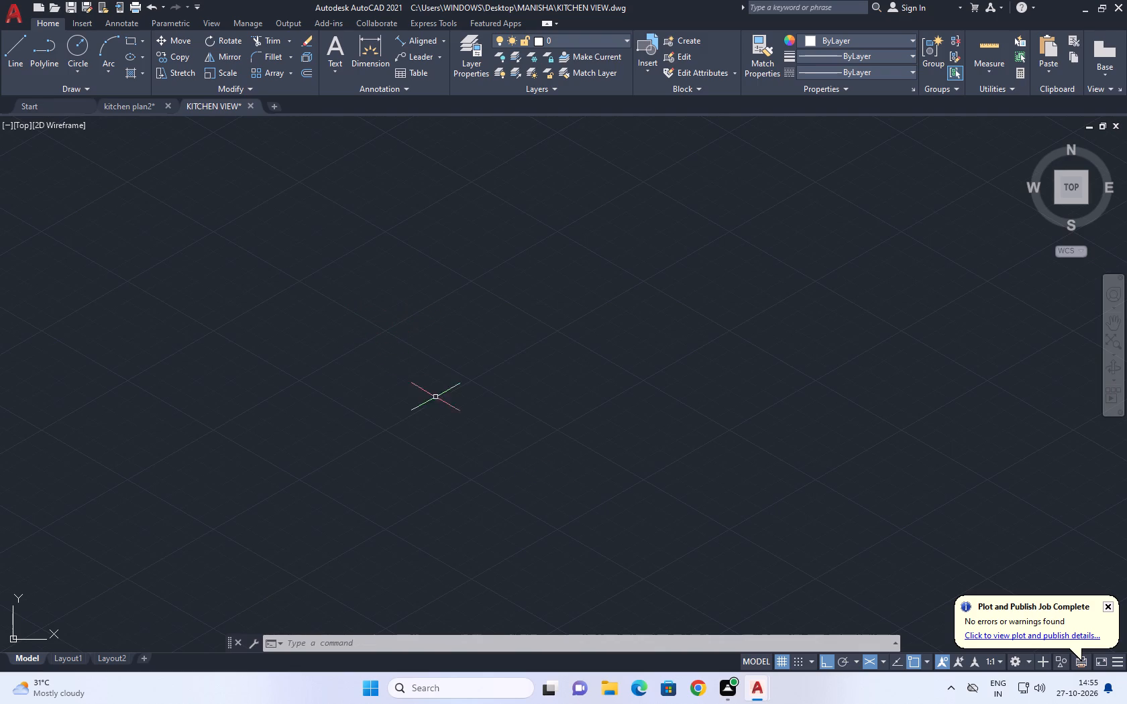
pyautogui.scroll(-4, 637, 308)
pyautogui.scroll(5, 703, 235)
pyautogui.moveTo(692, 286); pyautogui.dragTo(590, 330, button='middle')
pyautogui.write('H')
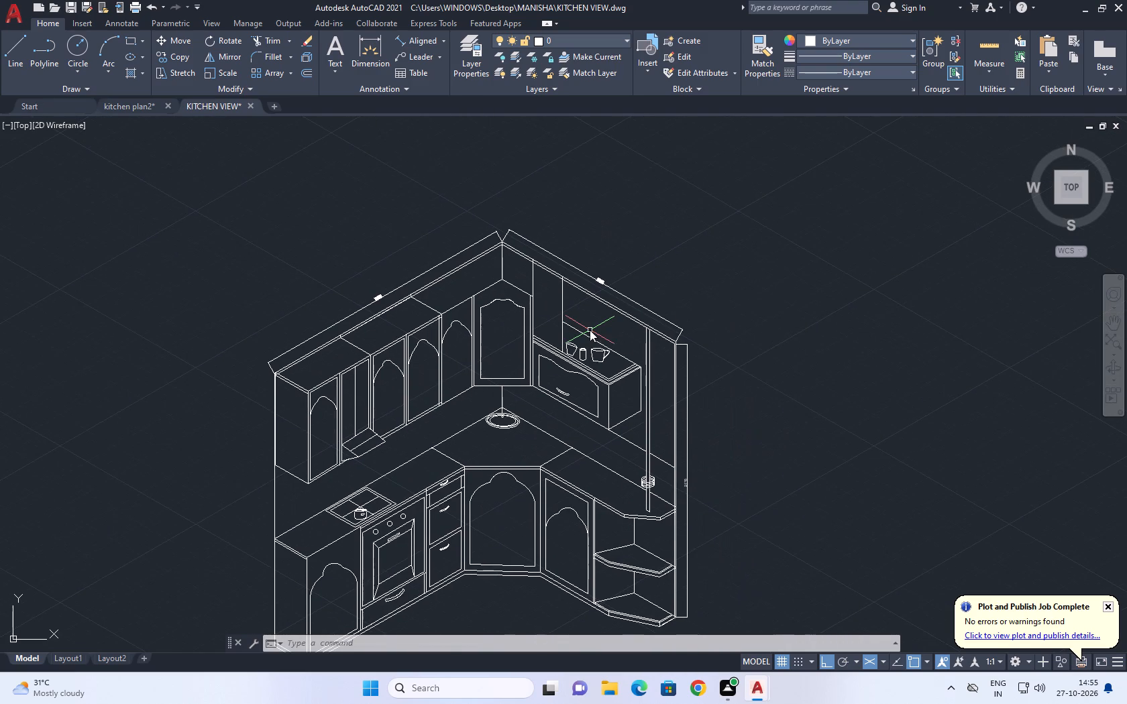
pyautogui.press('space')
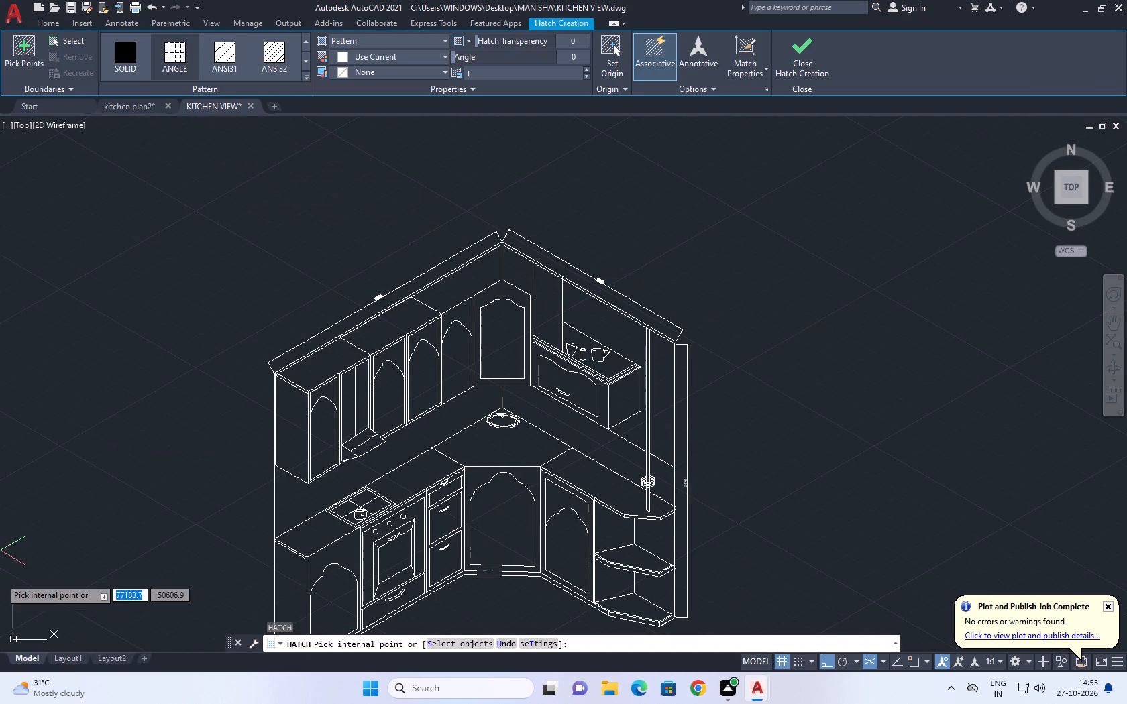
pyautogui.click(414, 41)
pyautogui.click(366, 54)
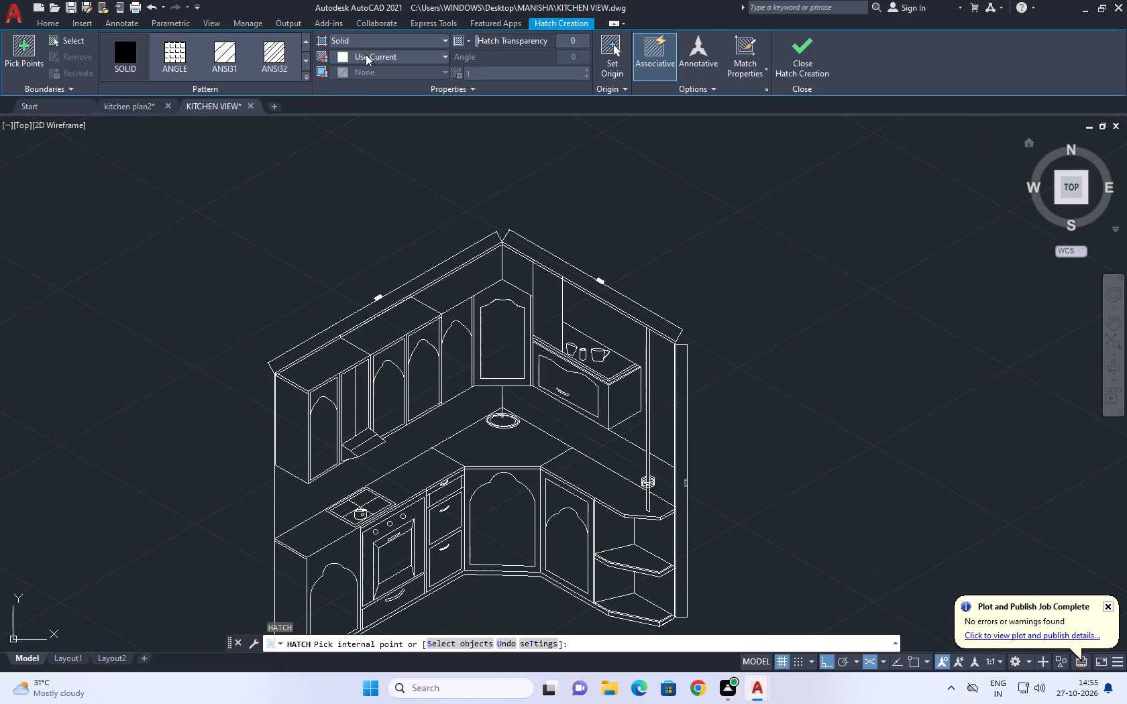
pyautogui.click(366, 54)
pyautogui.click(374, 230)
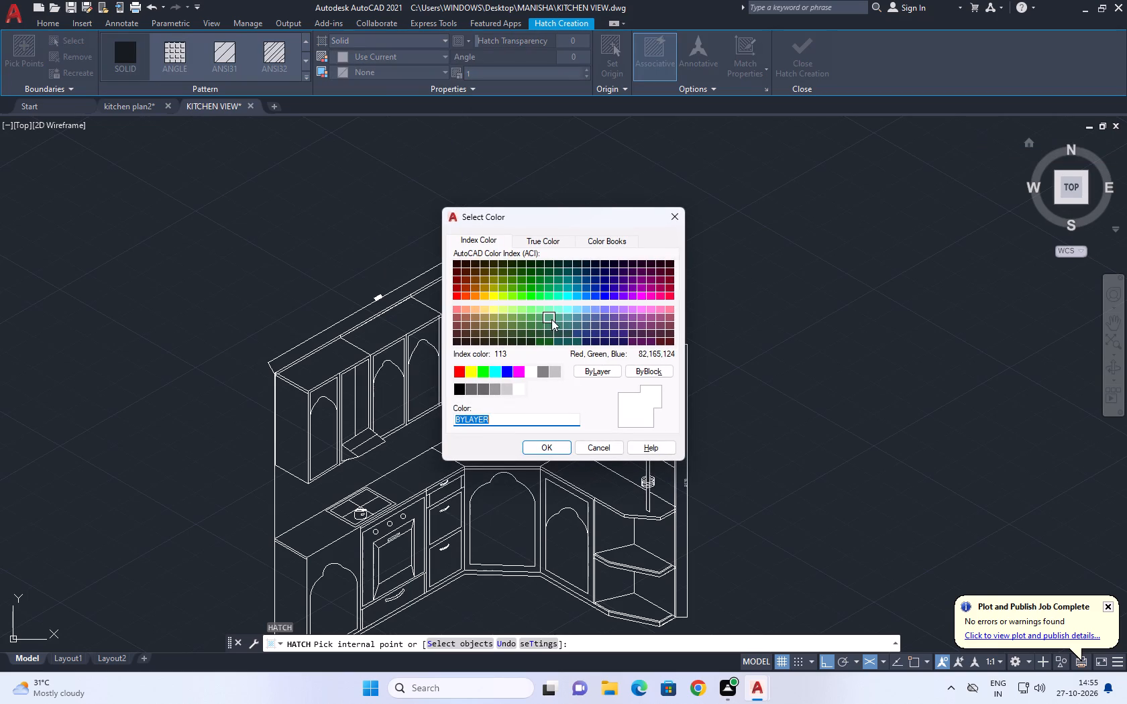
pyautogui.click(475, 290)
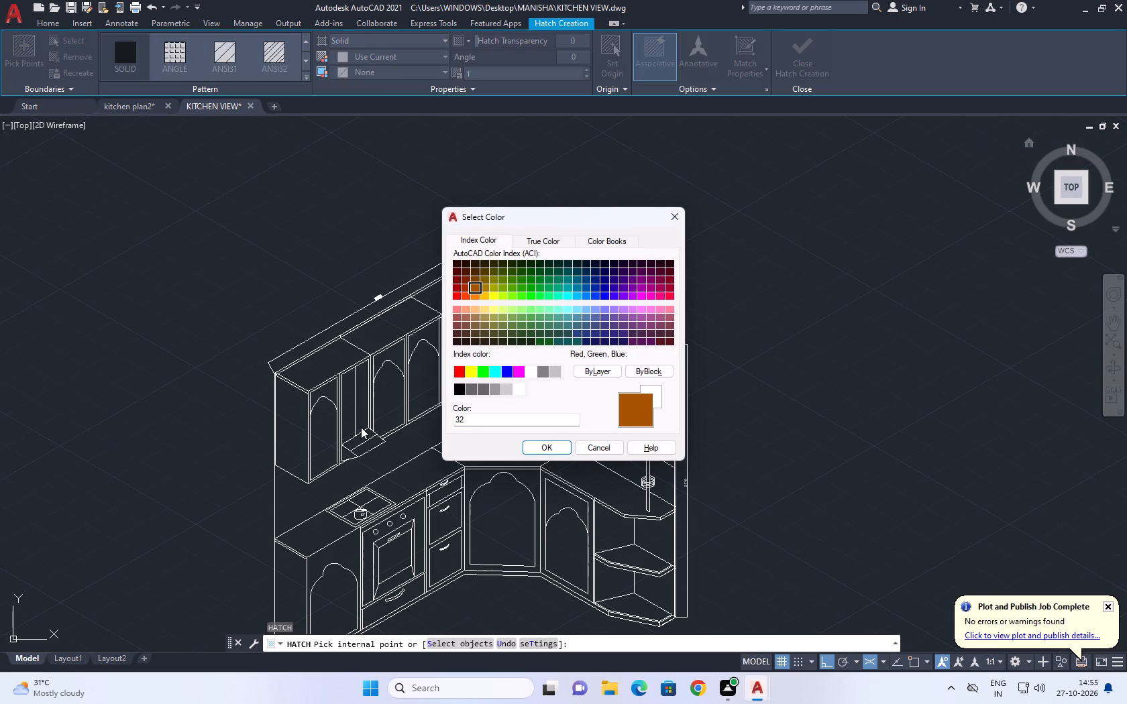
pyautogui.click(539, 448)
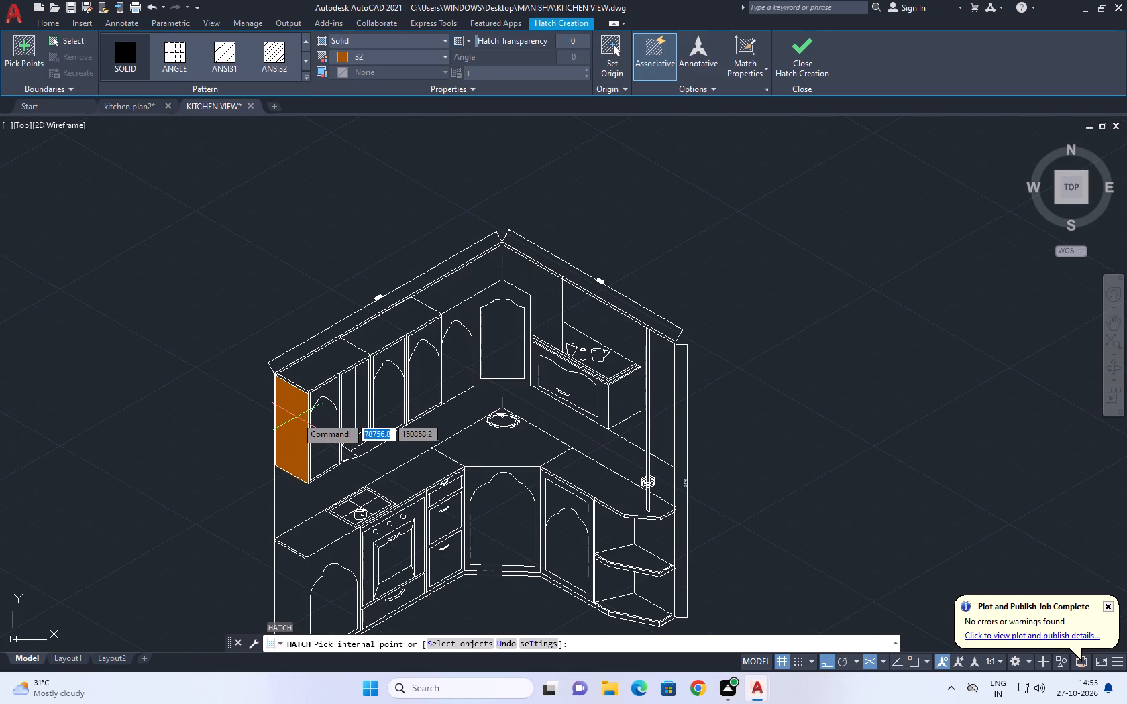
pyautogui.click(294, 419)
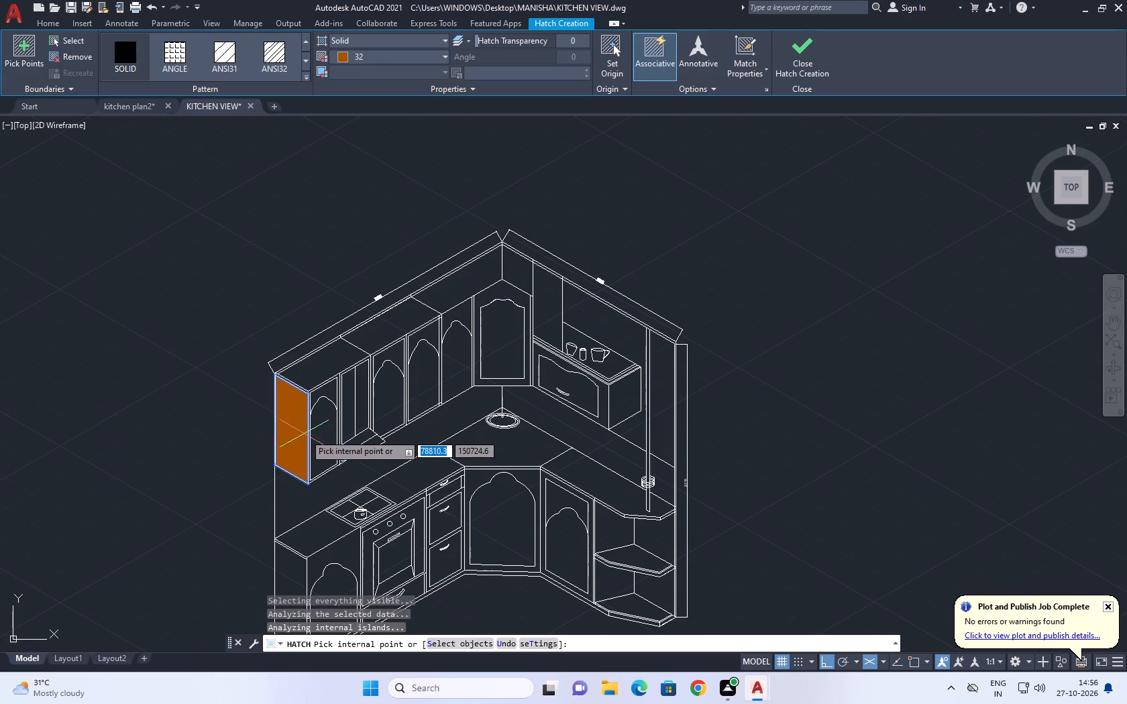
pyautogui.click(321, 426)
pyautogui.scroll(1, 346, 375)
pyautogui.click(319, 394)
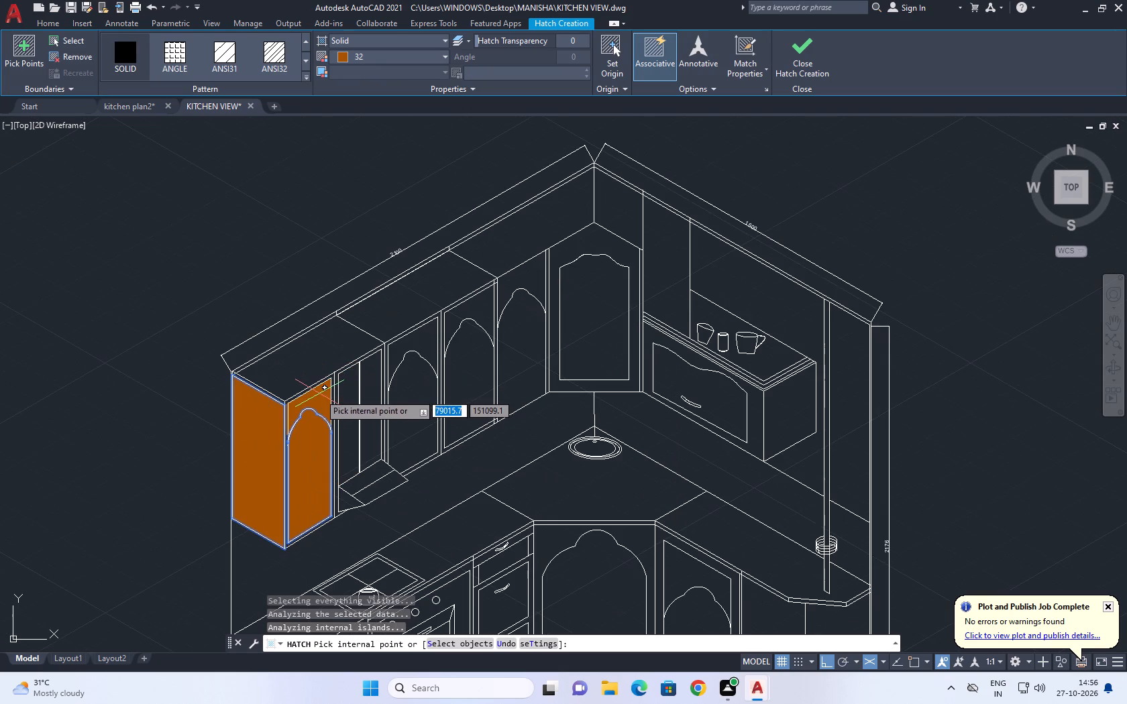
pyautogui.click(313, 351)
# Fill the remaining top faces up to the corner, the corner cabinet's front frame, and the tall panel beside it with the same hatch.
pyautogui.moveTo(388, 320); pyautogui.dragTo(378, 325, button='middle')
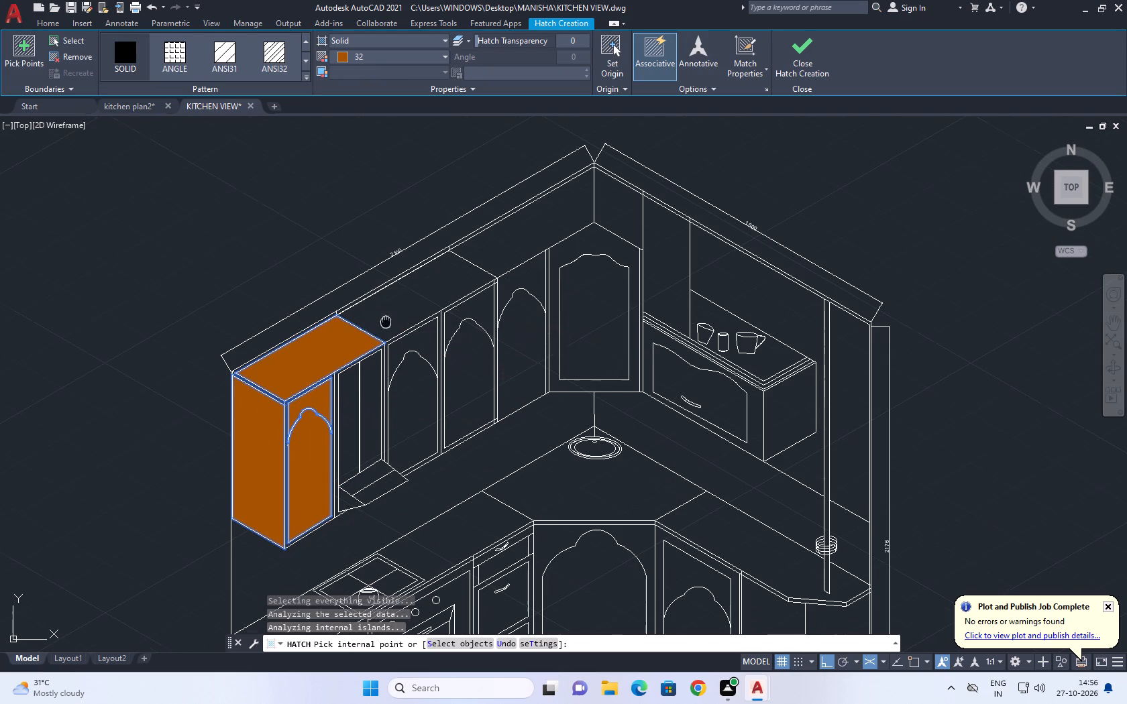
pyautogui.moveTo(378, 325); pyautogui.dragTo(329, 317, button='middle')
pyautogui.middleClick(329, 317)
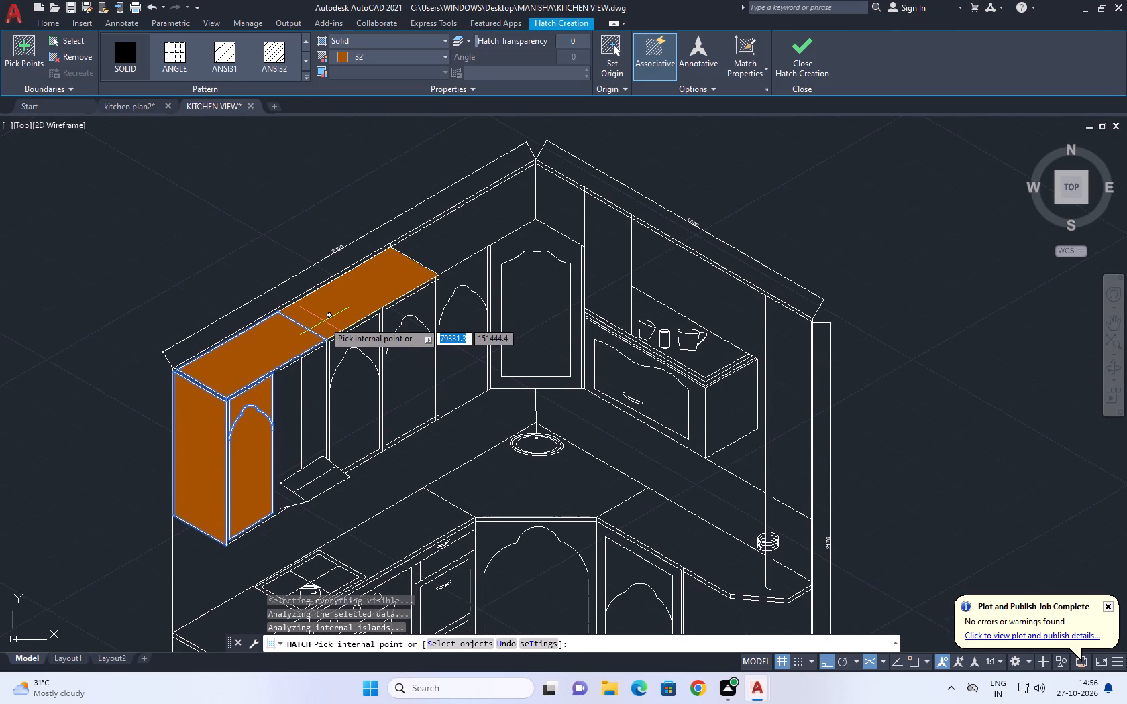
pyautogui.click(327, 315)
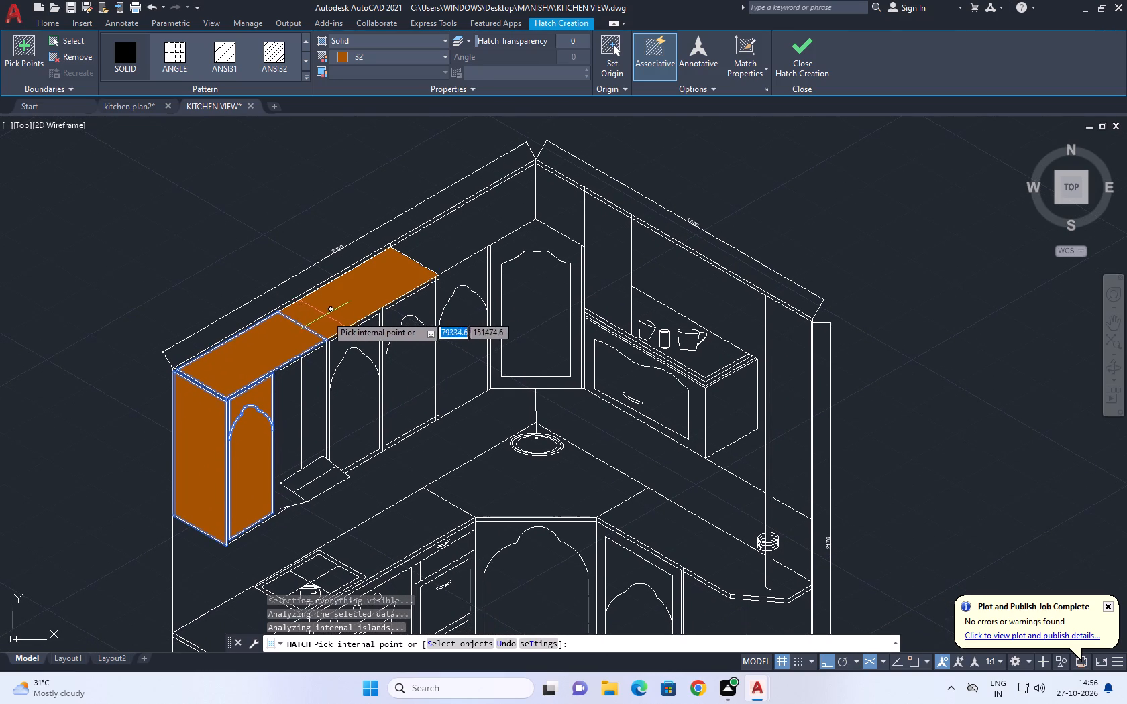
pyautogui.click(485, 236)
pyautogui.click(518, 244)
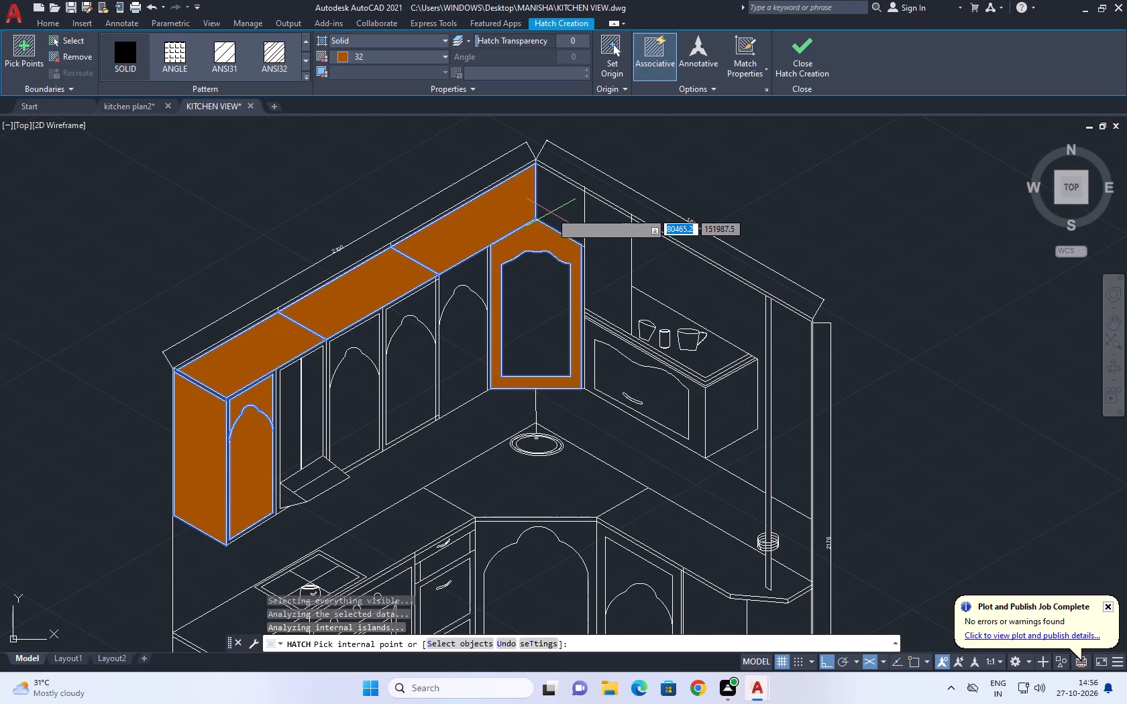
pyautogui.click(552, 210)
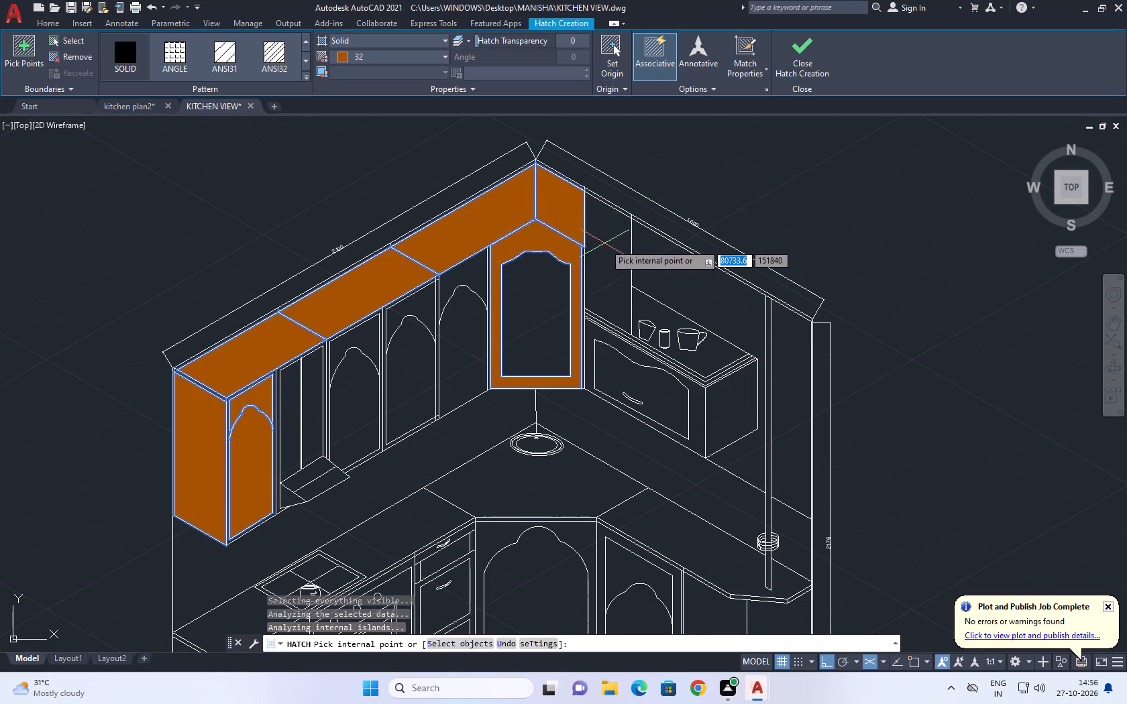
pyautogui.click(605, 243)
# Hatch the three arched upper cabinet doors between the hood and the corner cabinet, including the areas above their arches.
pyautogui.click(453, 322)
pyautogui.click(453, 262)
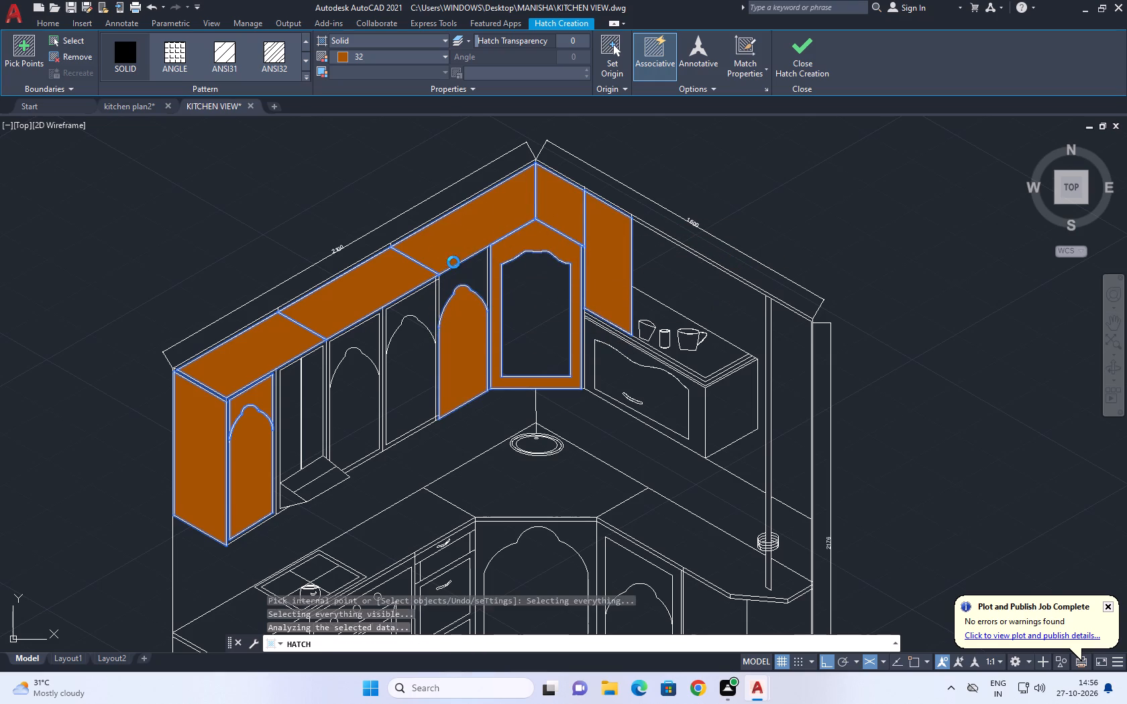
pyautogui.scroll(2, 458, 275)
pyautogui.click(460, 273)
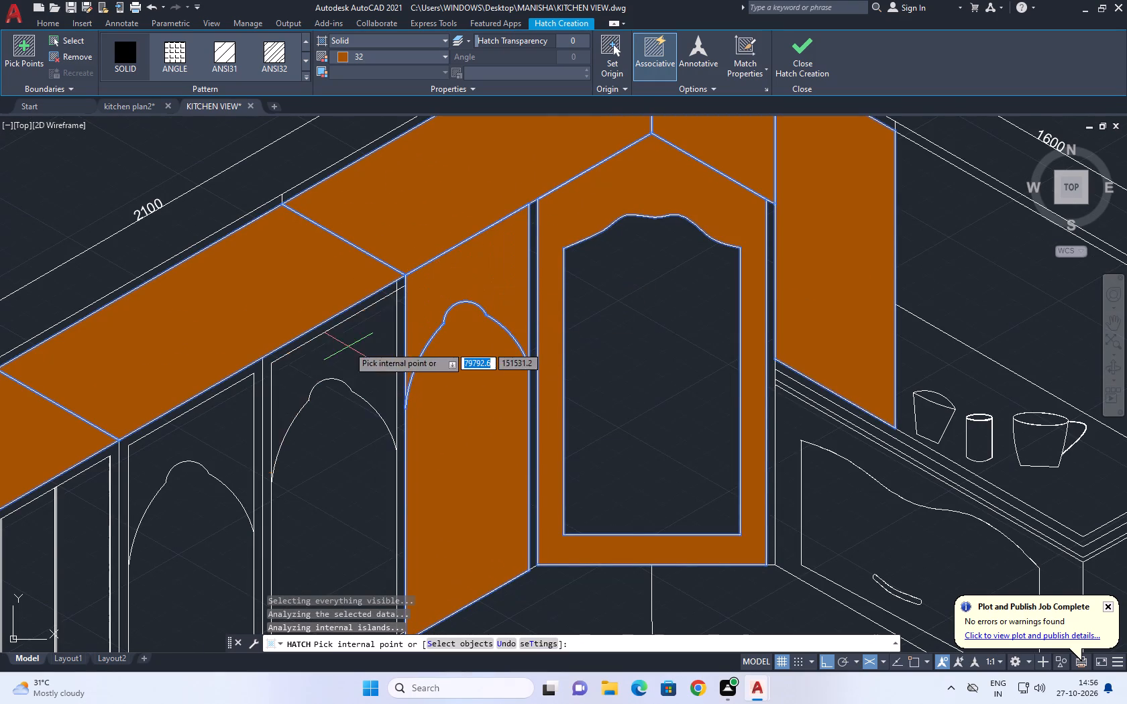
pyautogui.click(348, 346)
pyautogui.moveTo(365, 335); pyautogui.dragTo(411, 235, button='middle')
pyautogui.click(378, 344)
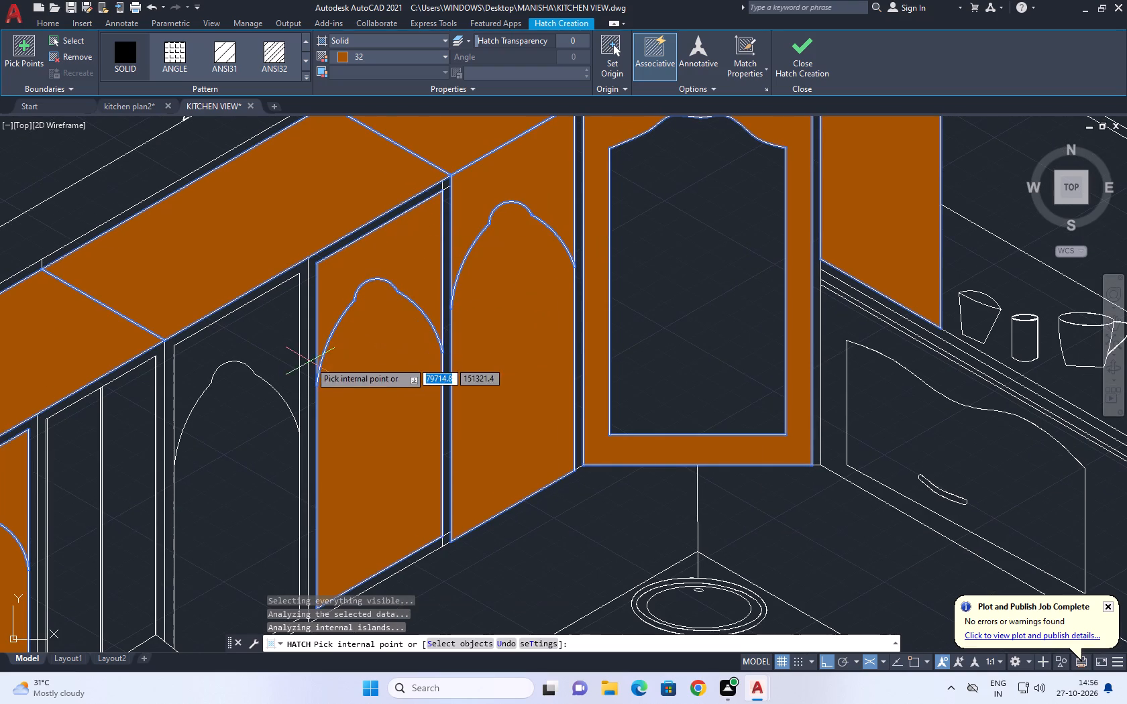
pyautogui.click(270, 339)
pyautogui.click(229, 467)
# Hatch the low wall cabinet under the cups, filling its curved front panel, surrounding frame, side and top.
pyautogui.moveTo(211, 477); pyautogui.dragTo(398, 285, button='middle')
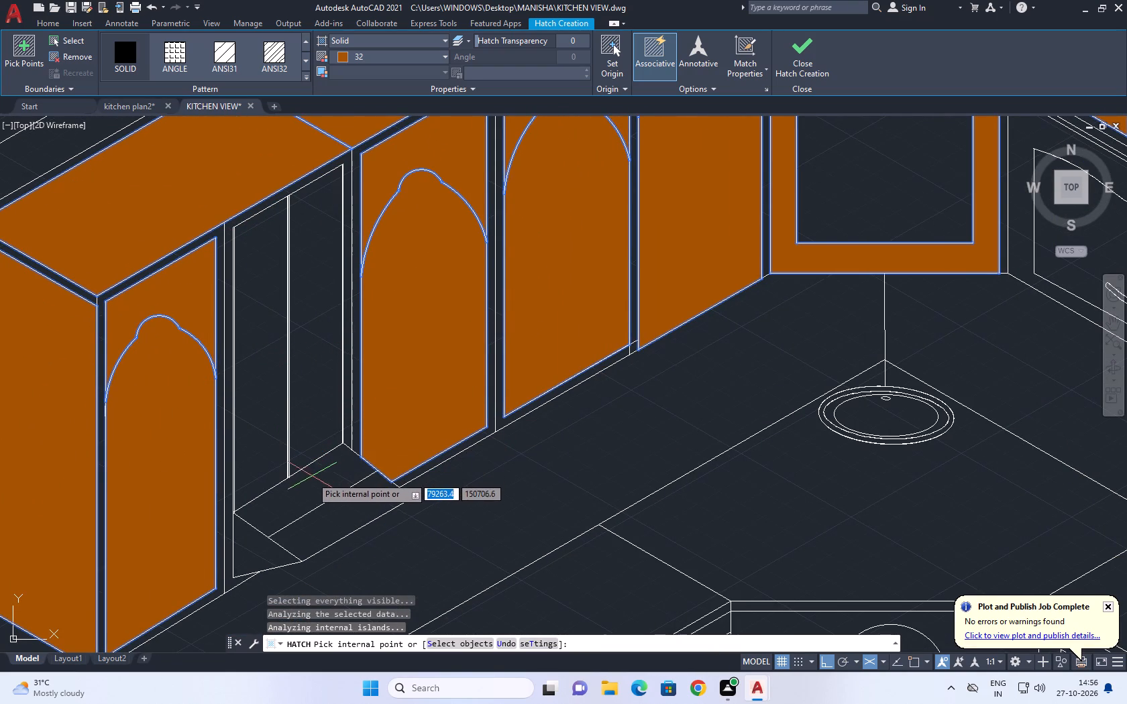
pyautogui.moveTo(309, 485); pyautogui.dragTo(366, 392, button='middle')
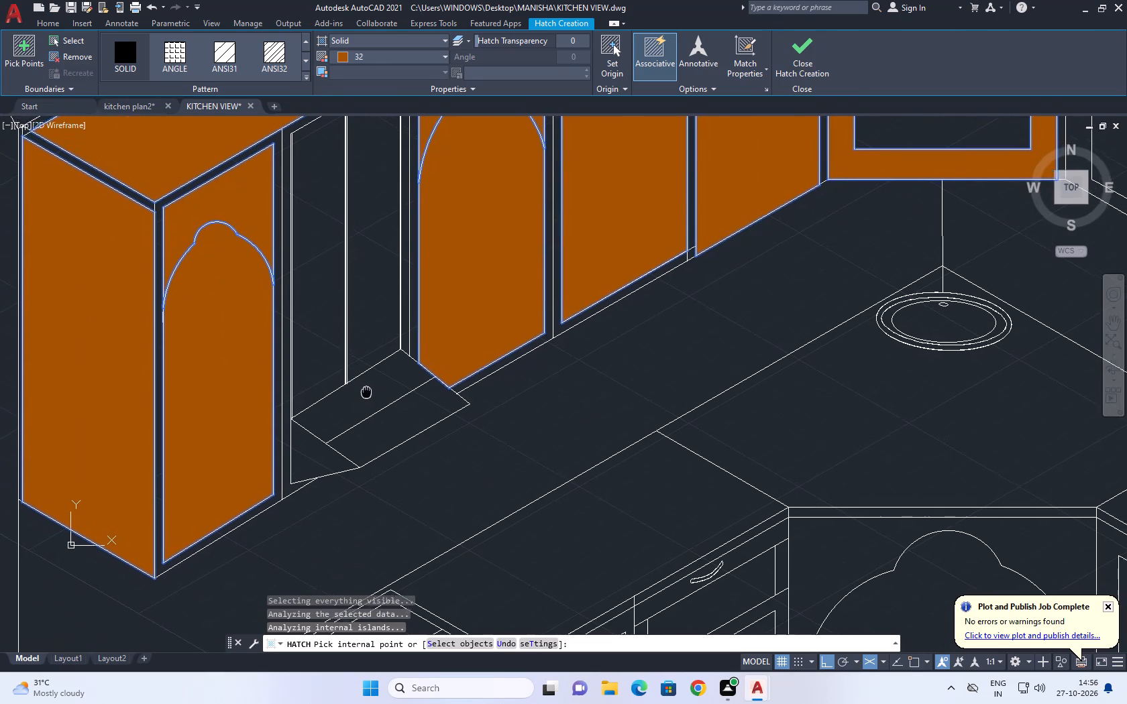
pyautogui.moveTo(366, 392); pyautogui.dragTo(334, 408, button='middle')
pyautogui.scroll(-2, 358, 453)
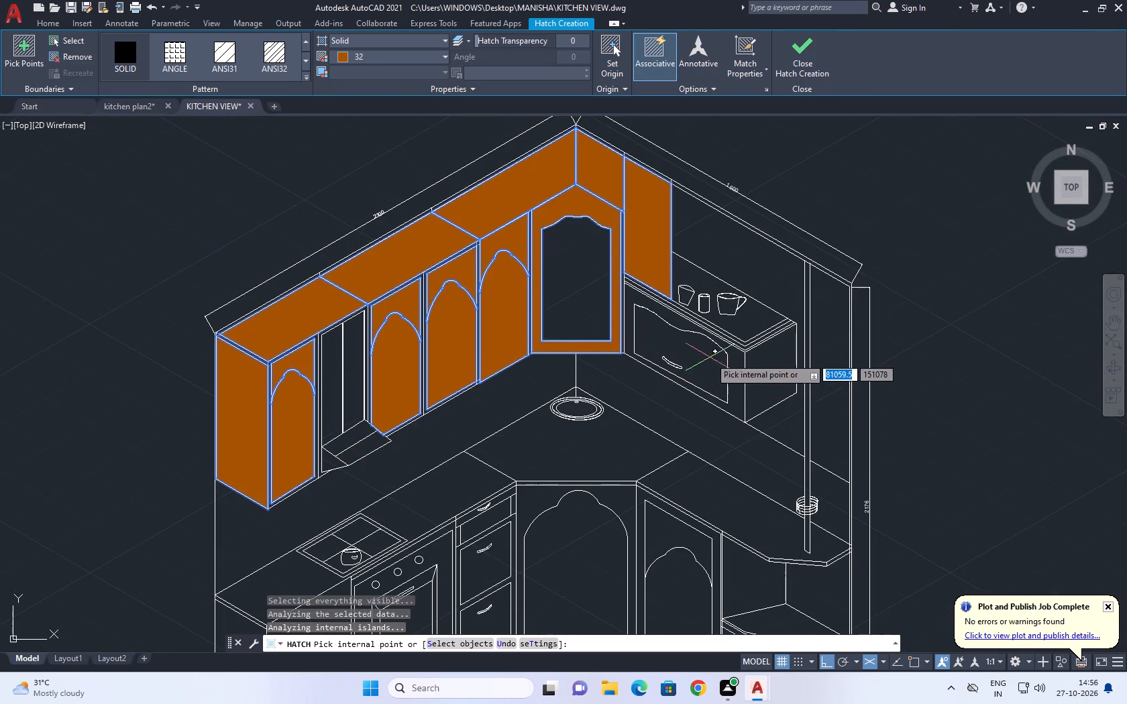
pyautogui.moveTo(670, 336); pyautogui.dragTo(470, 343, button='middle')
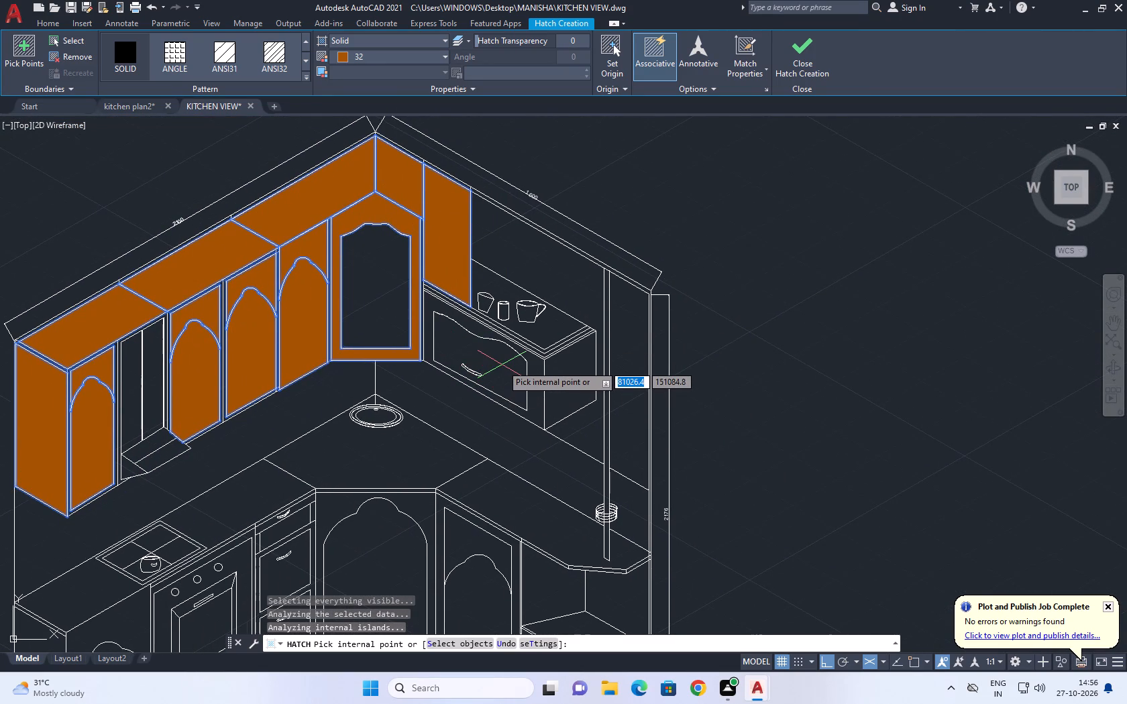
pyautogui.click(503, 364)
pyautogui.scroll(1, 504, 388)
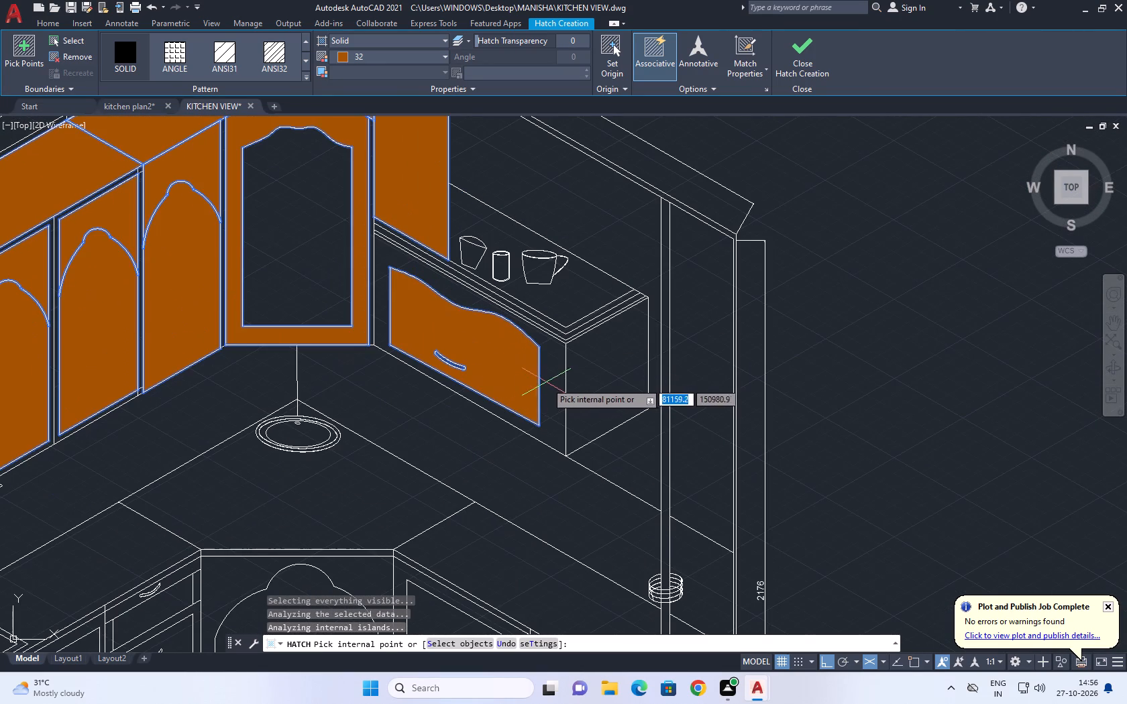
pyautogui.click(553, 356)
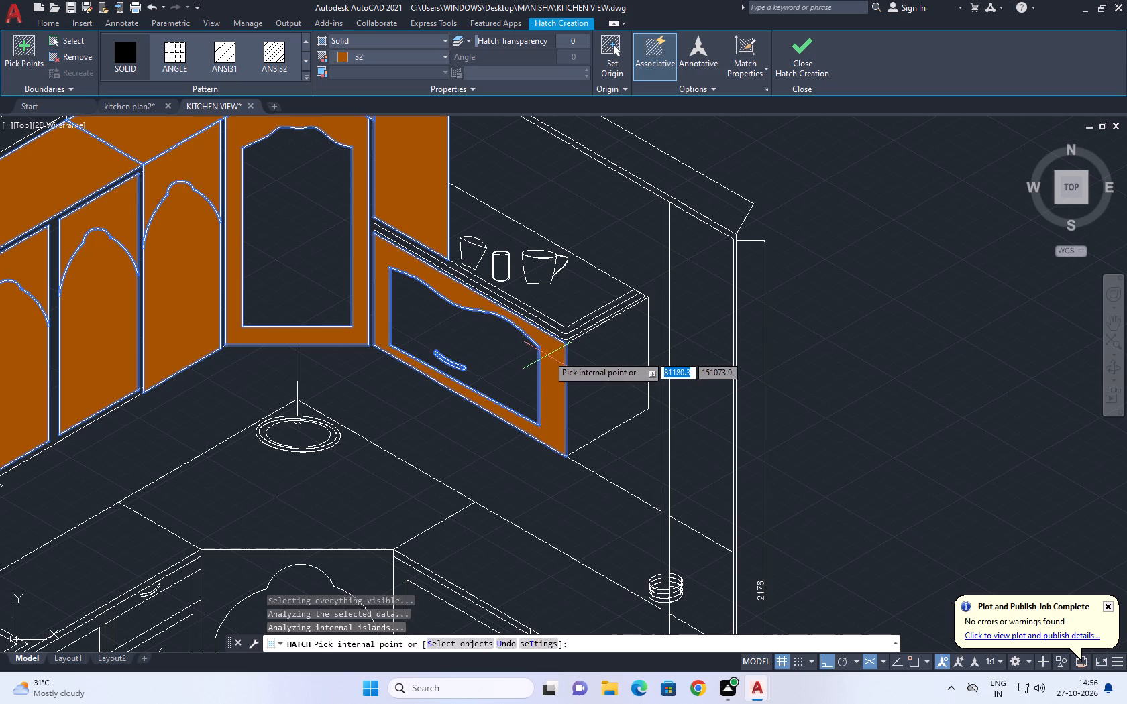
pyautogui.click(592, 357)
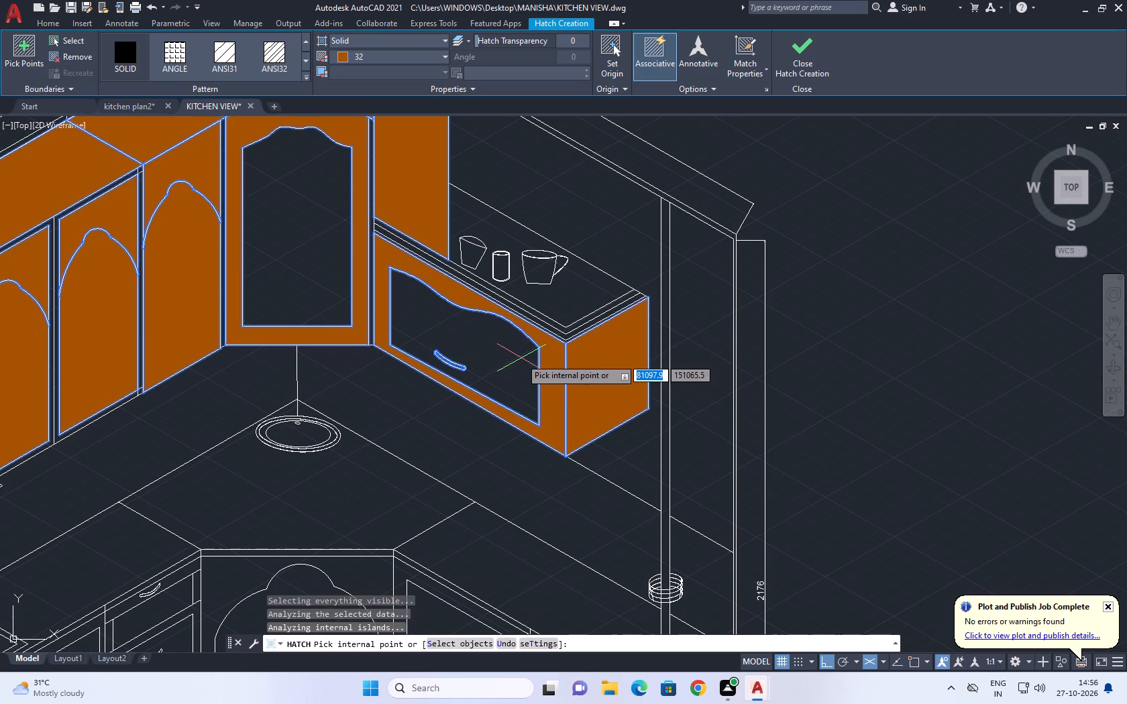
pyautogui.click(499, 375)
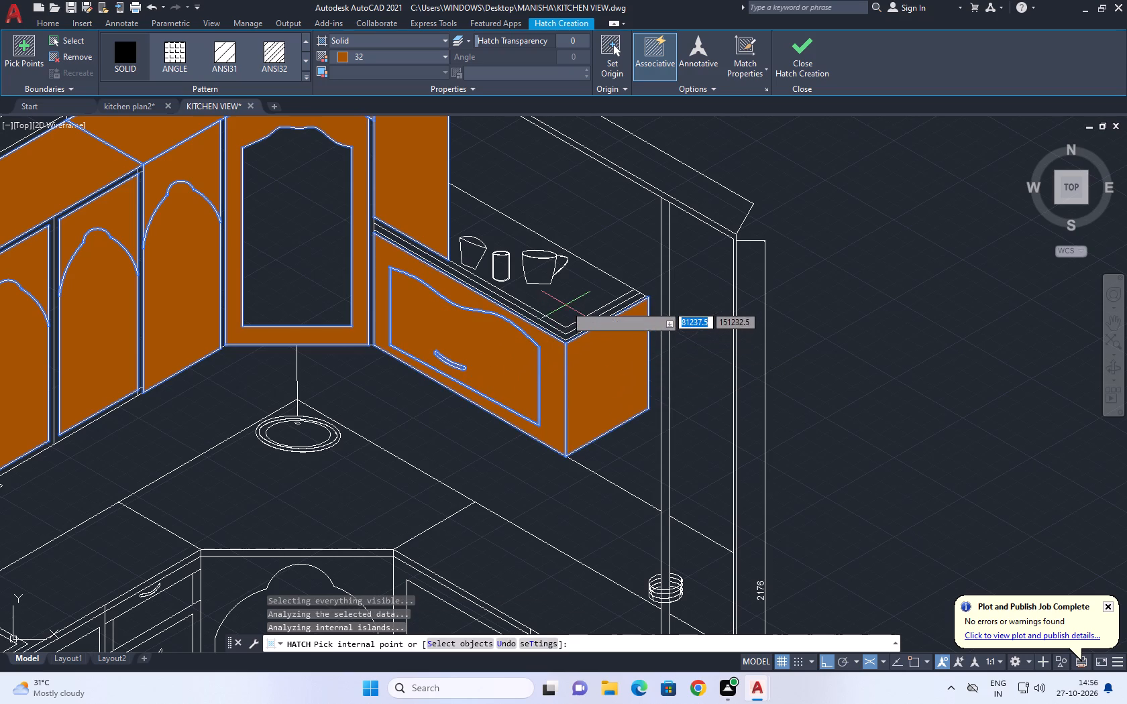
pyautogui.click(566, 296)
pyautogui.scroll(-3, 574, 432)
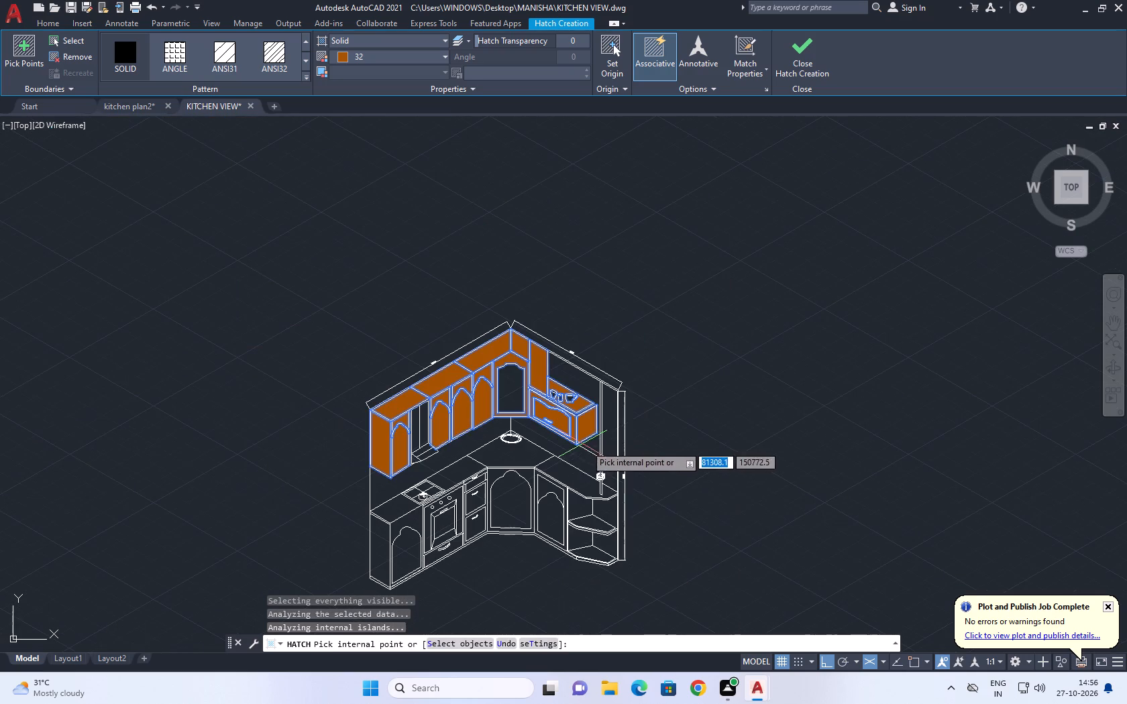
pyautogui.moveTo(488, 548); pyautogui.dragTo(561, 435, button='middle')
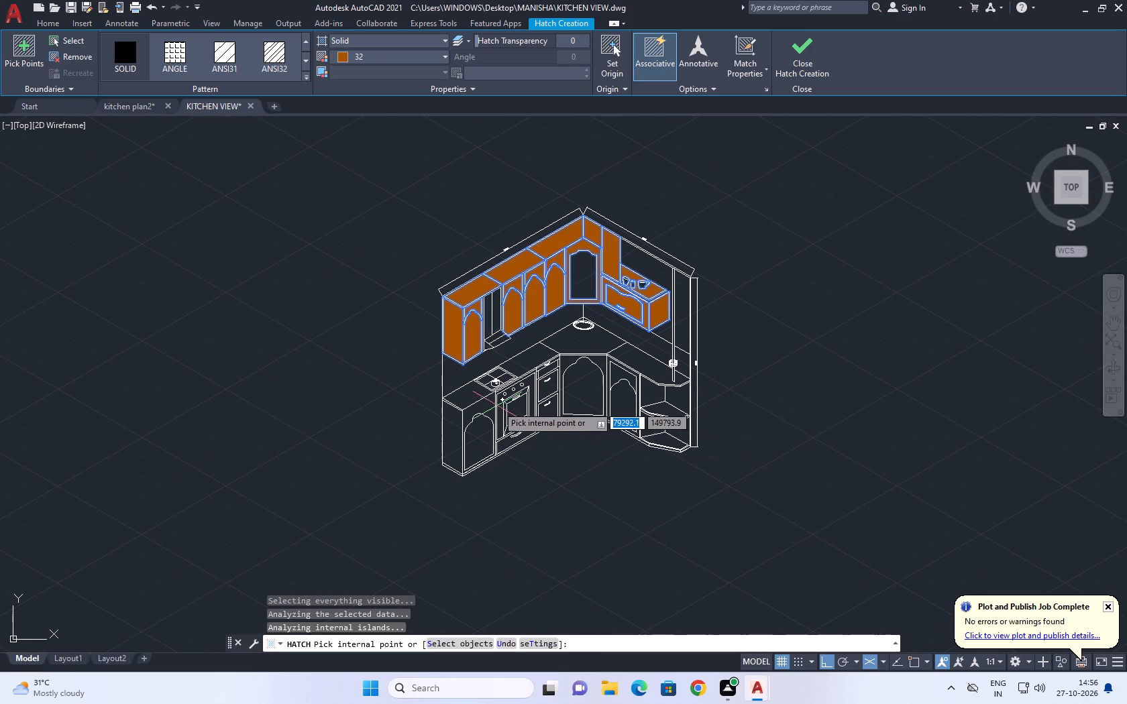
pyautogui.press('space')
# Hatch the end base cabinet's side, front frame and arched door panel with solid colour 32.
pyautogui.scroll(1, 481, 441)
pyautogui.press('space')
pyautogui.scroll(1, 438, 435)
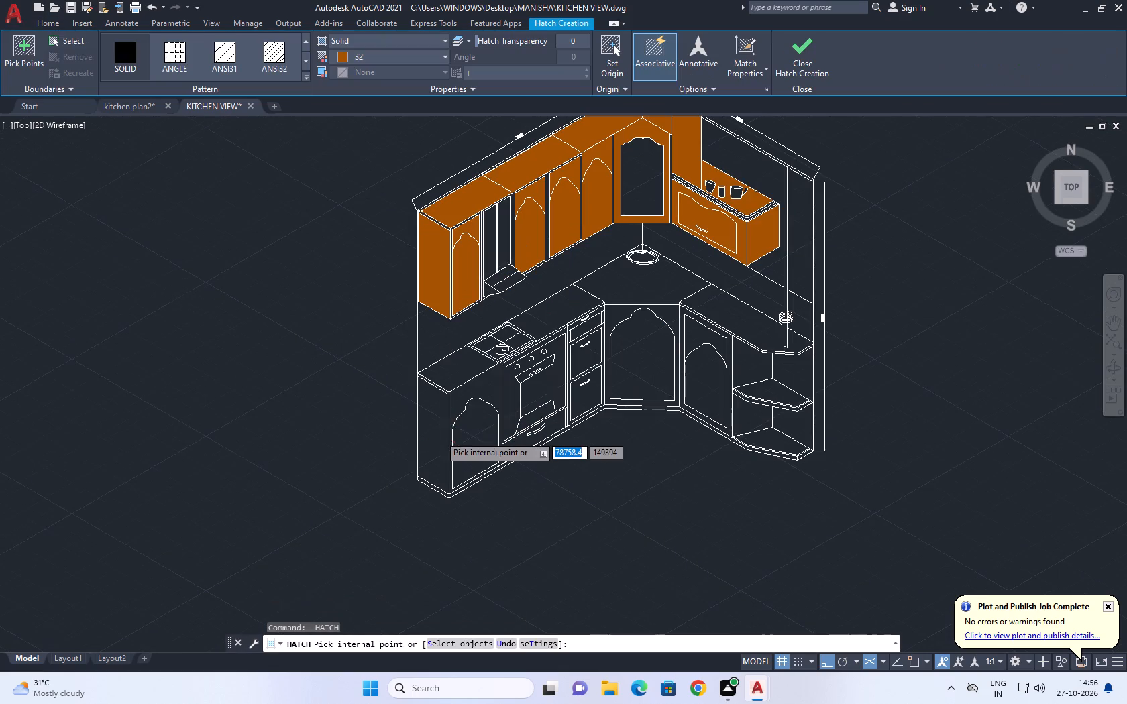
pyautogui.scroll(1, 438, 435)
pyautogui.click(431, 431)
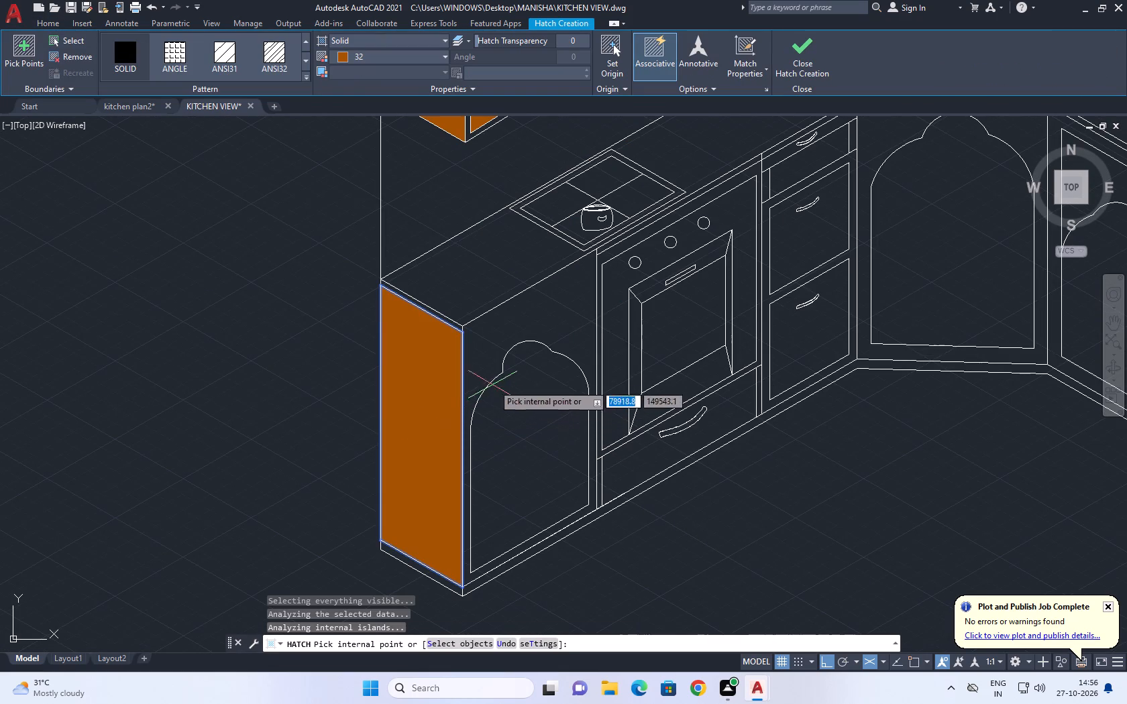
pyautogui.click(559, 327)
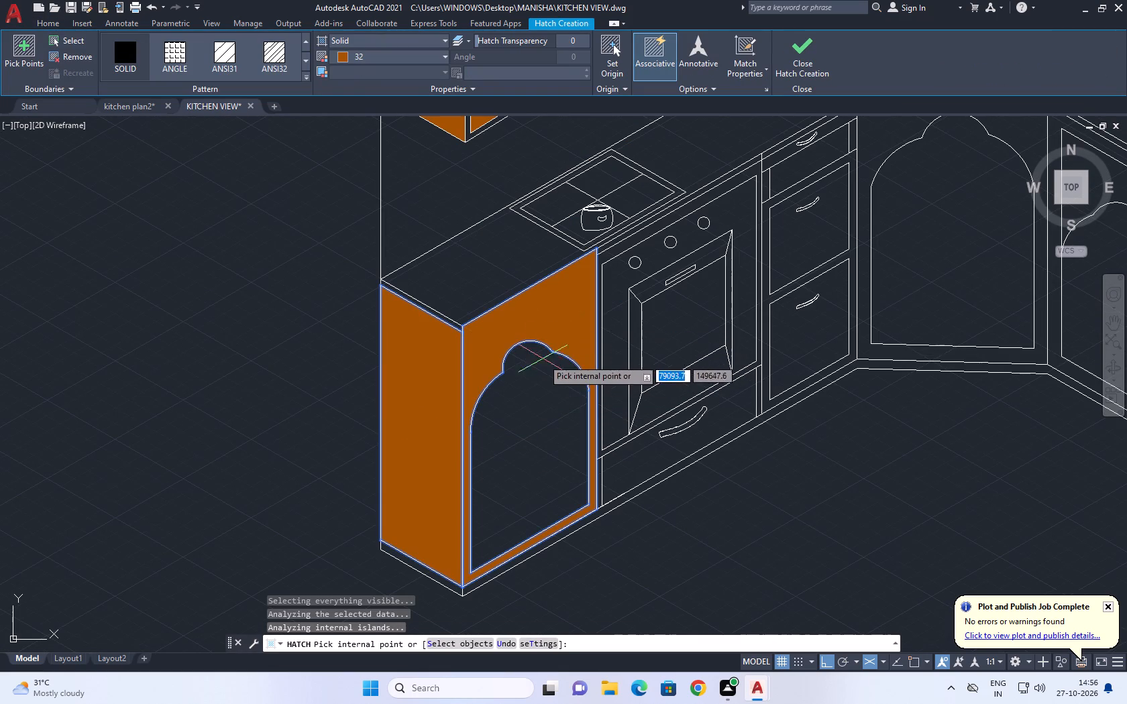
pyautogui.click(538, 408)
pyautogui.click(541, 414)
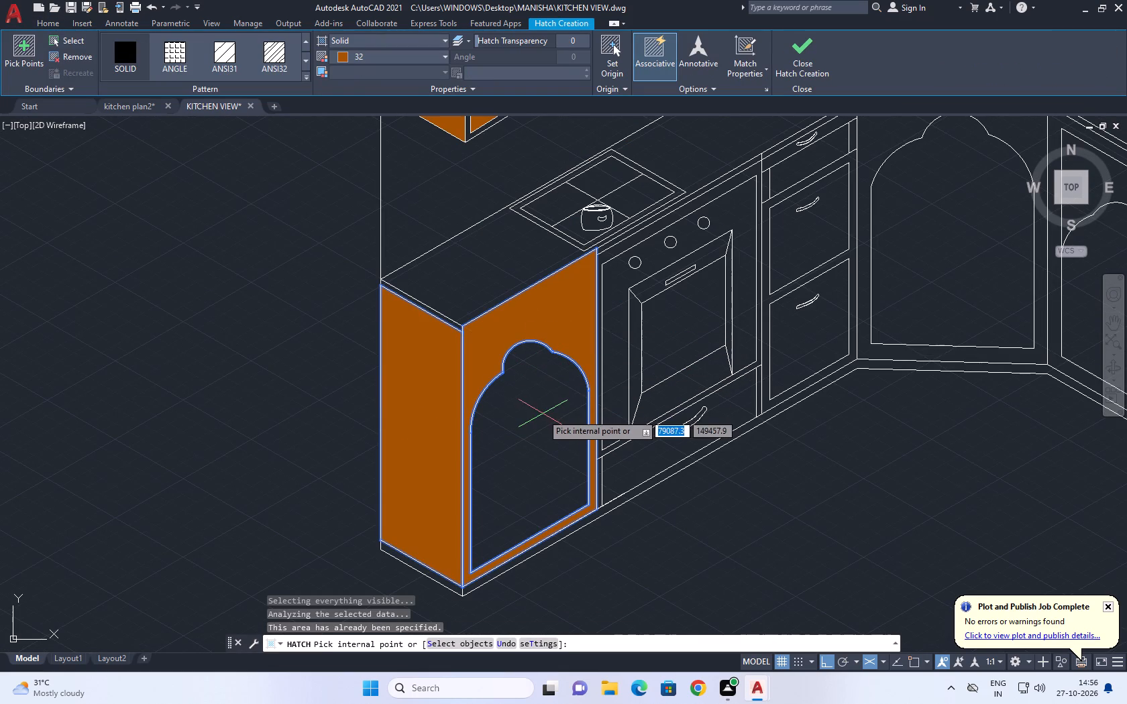
pyautogui.click(509, 452)
pyautogui.press('Escape')
pyautogui.press('space')
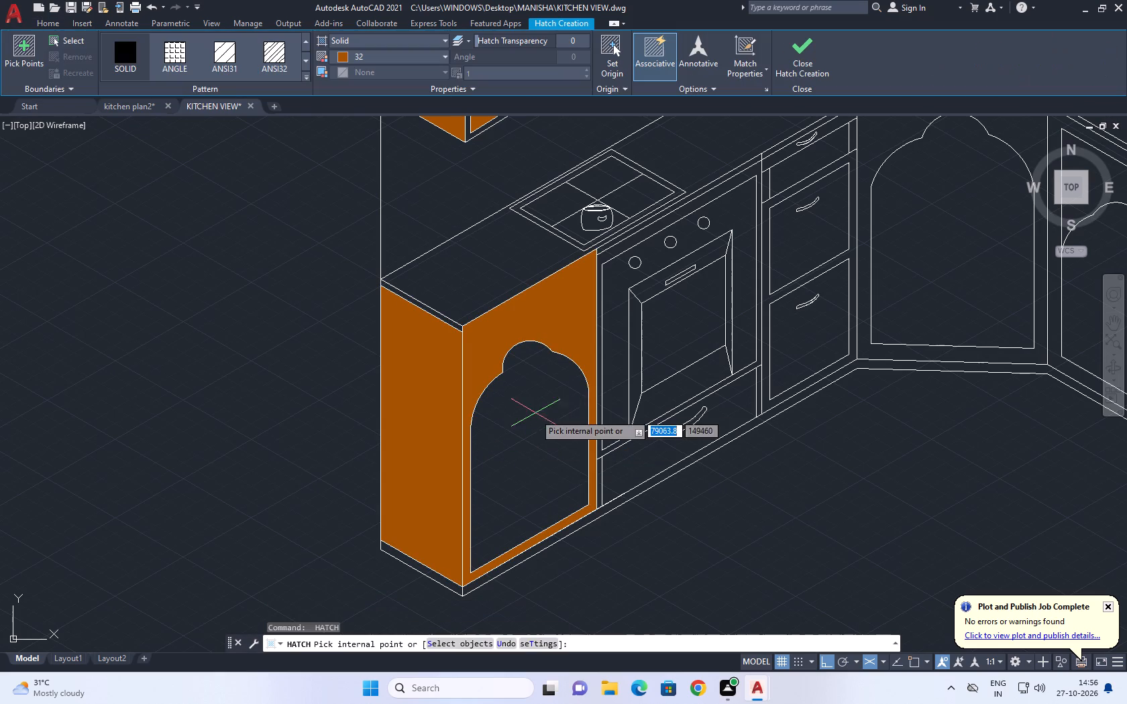
pyautogui.click(526, 429)
pyautogui.moveTo(566, 416); pyautogui.dragTo(372, 469, button='middle')
pyautogui.press('space')
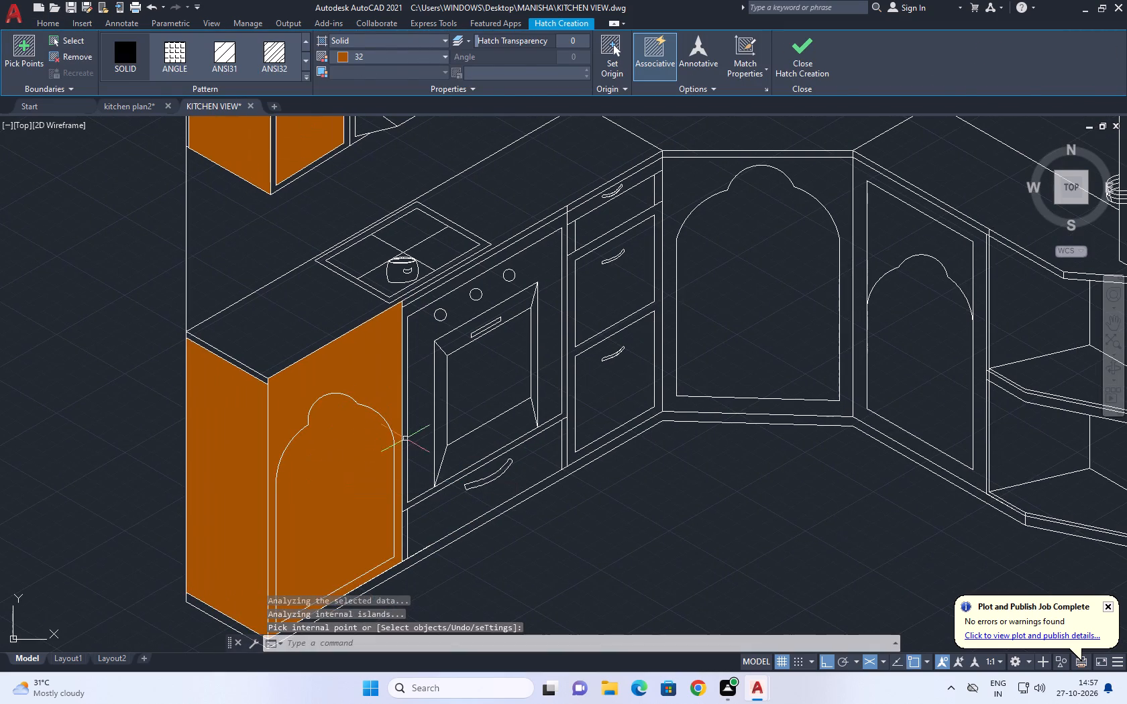
# Hatch the drawer below the oven and the adjacent unit's two lower drawers with their surrounding frame in solid colour 32.
pyautogui.press('space')
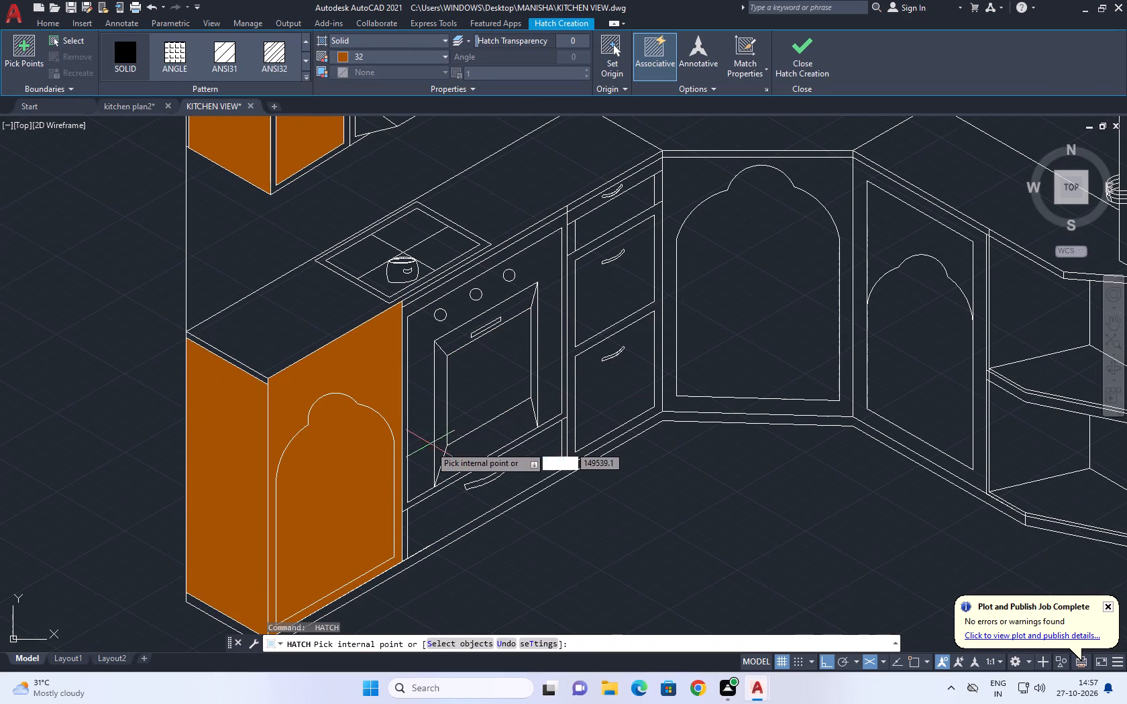
pyautogui.click(430, 521)
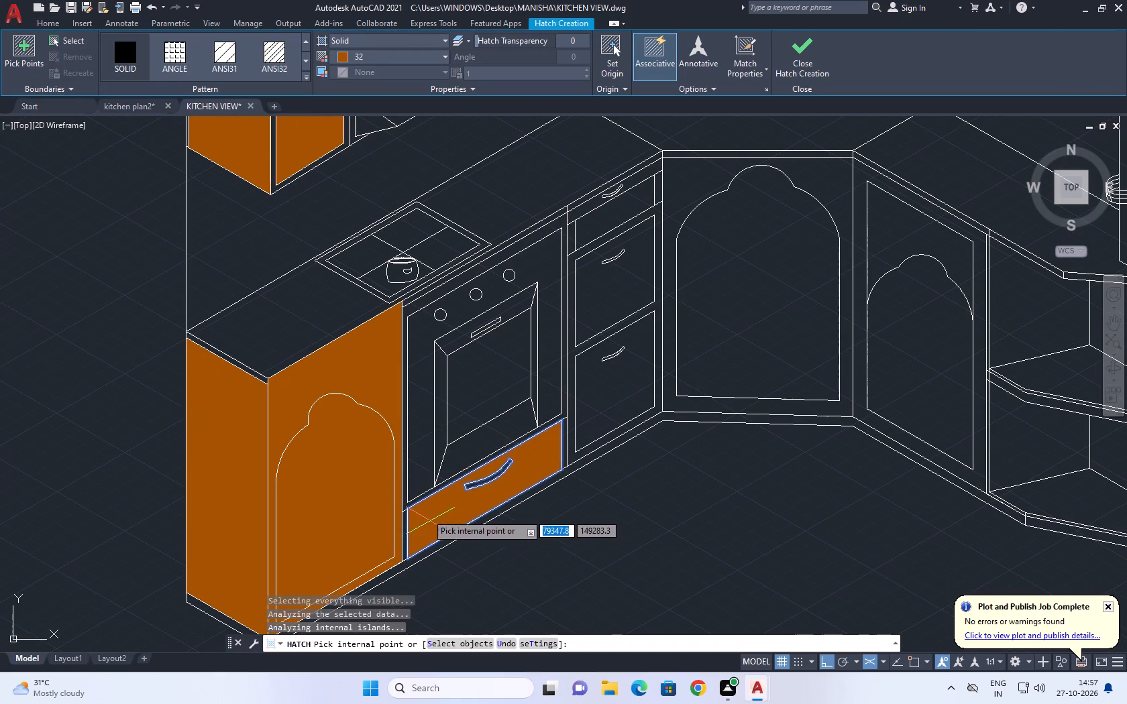
pyautogui.click(593, 312)
pyautogui.click(592, 393)
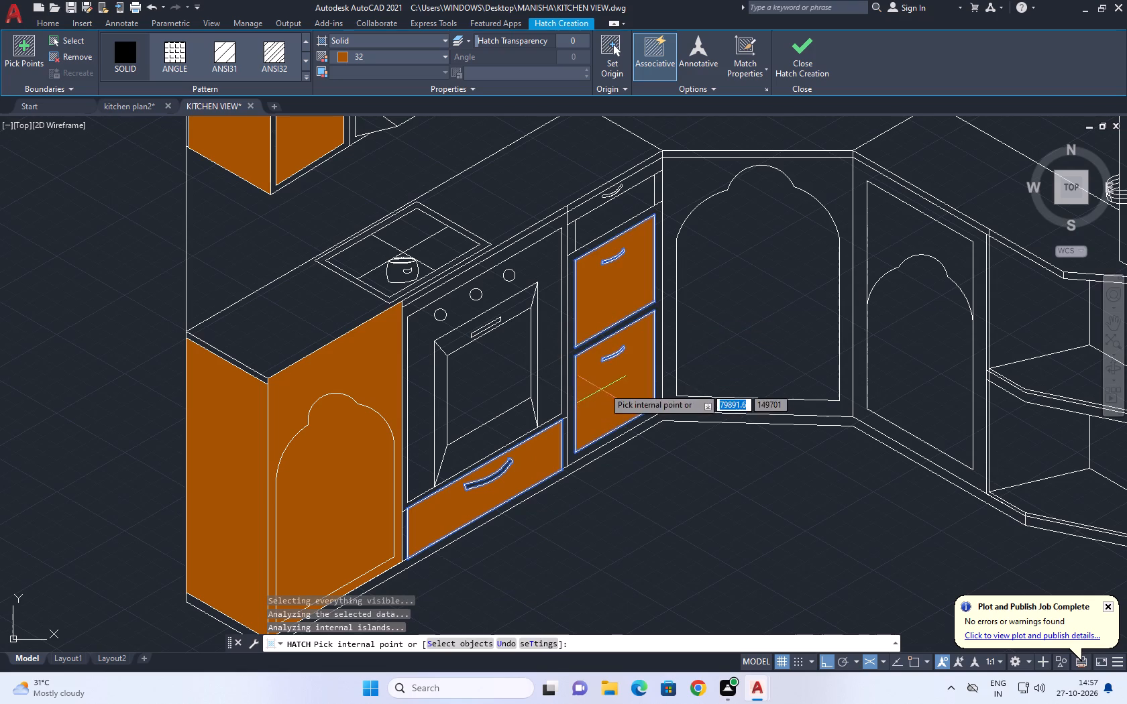
pyautogui.moveTo(581, 413); pyautogui.dragTo(418, 471, button='middle')
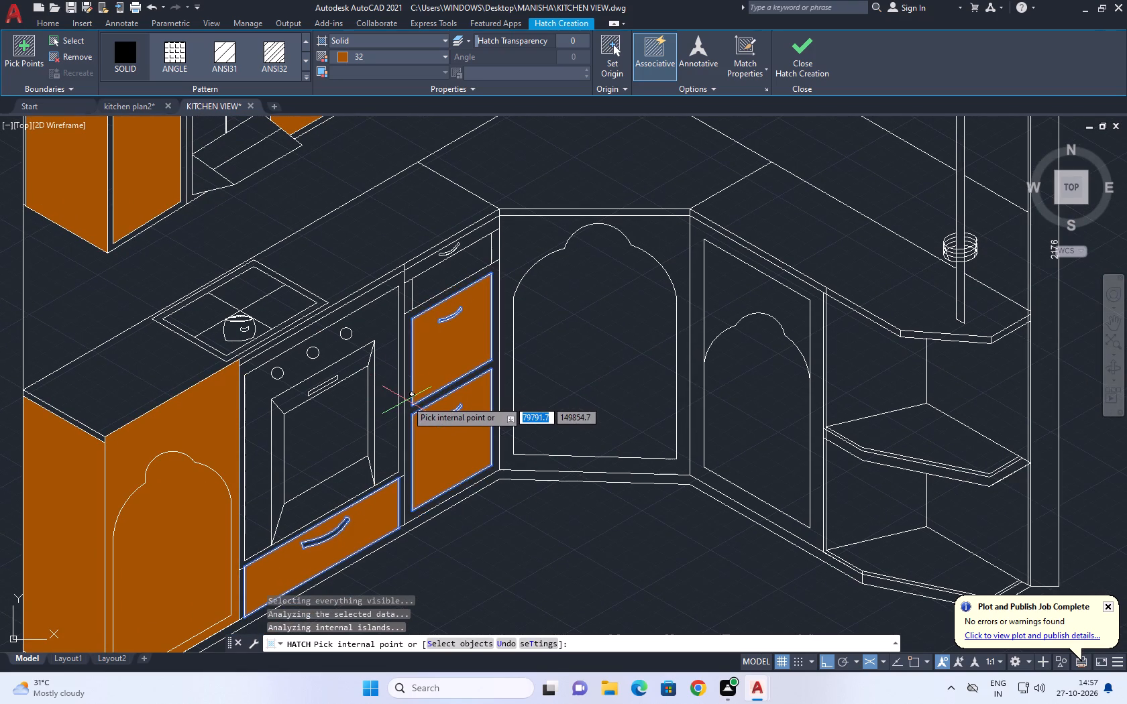
pyautogui.click(407, 401)
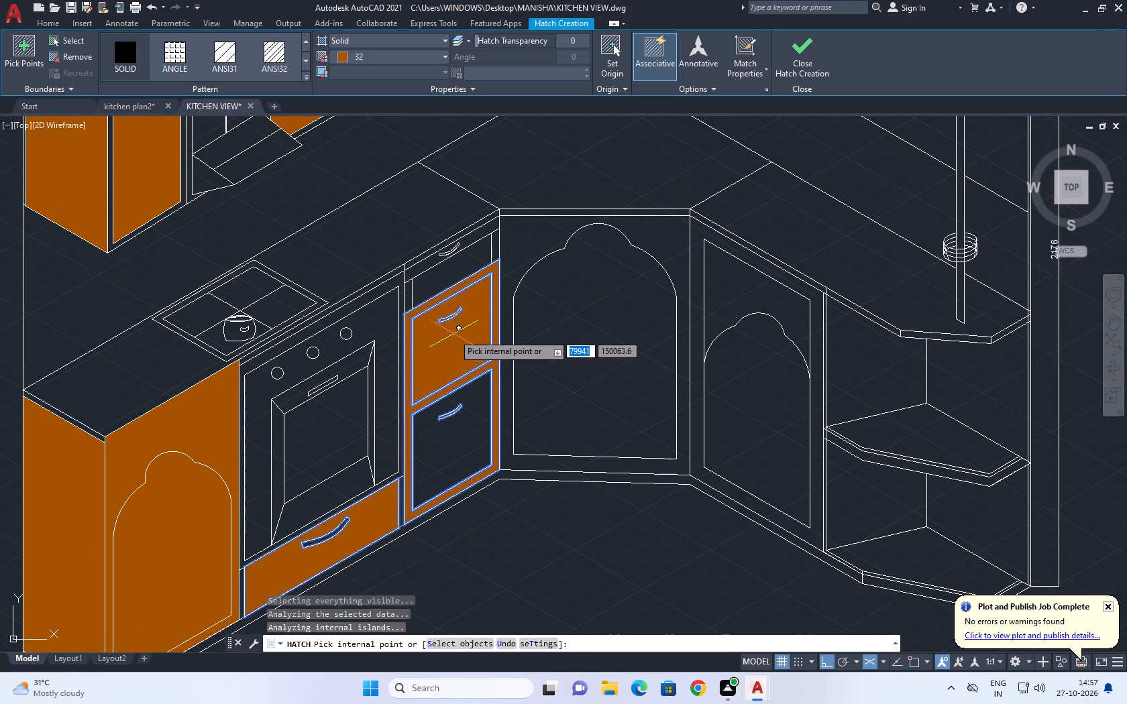
pyautogui.press('Escape')
pyautogui.press('space')
pyautogui.press('space')
pyautogui.press('space')
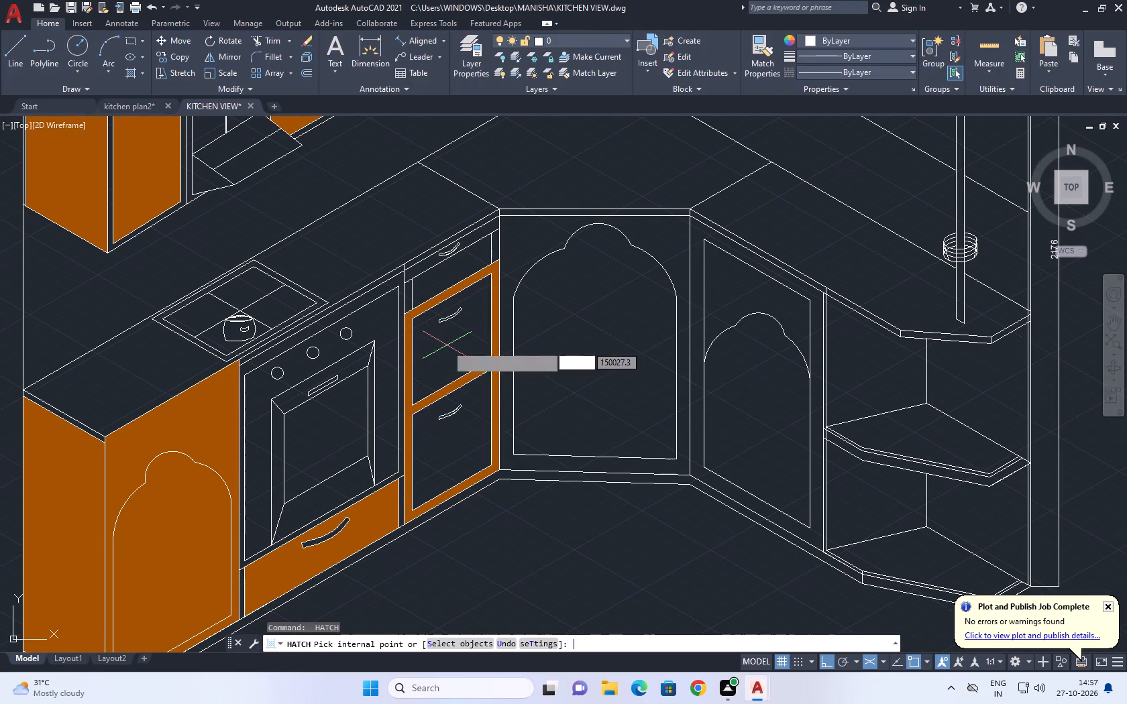
pyautogui.click(445, 351)
pyautogui.click(464, 398)
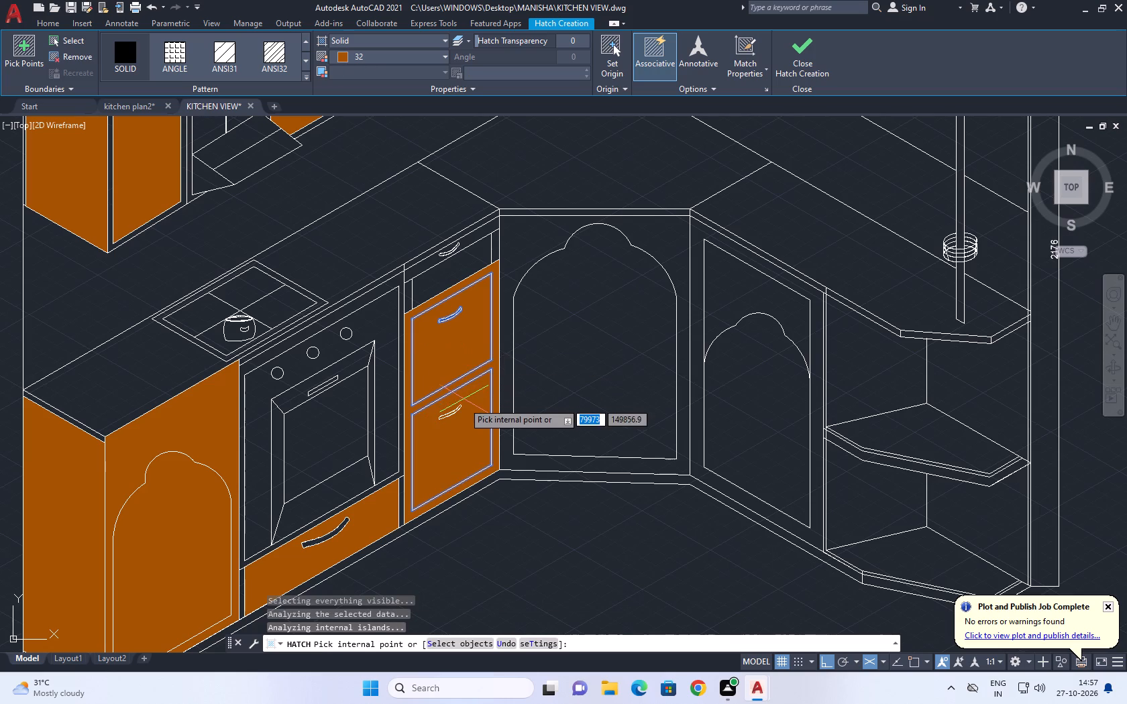
# Hatch the corner base cabinet's arched door panel and its surrounding front frame with the same solid fill.
pyautogui.click(562, 341)
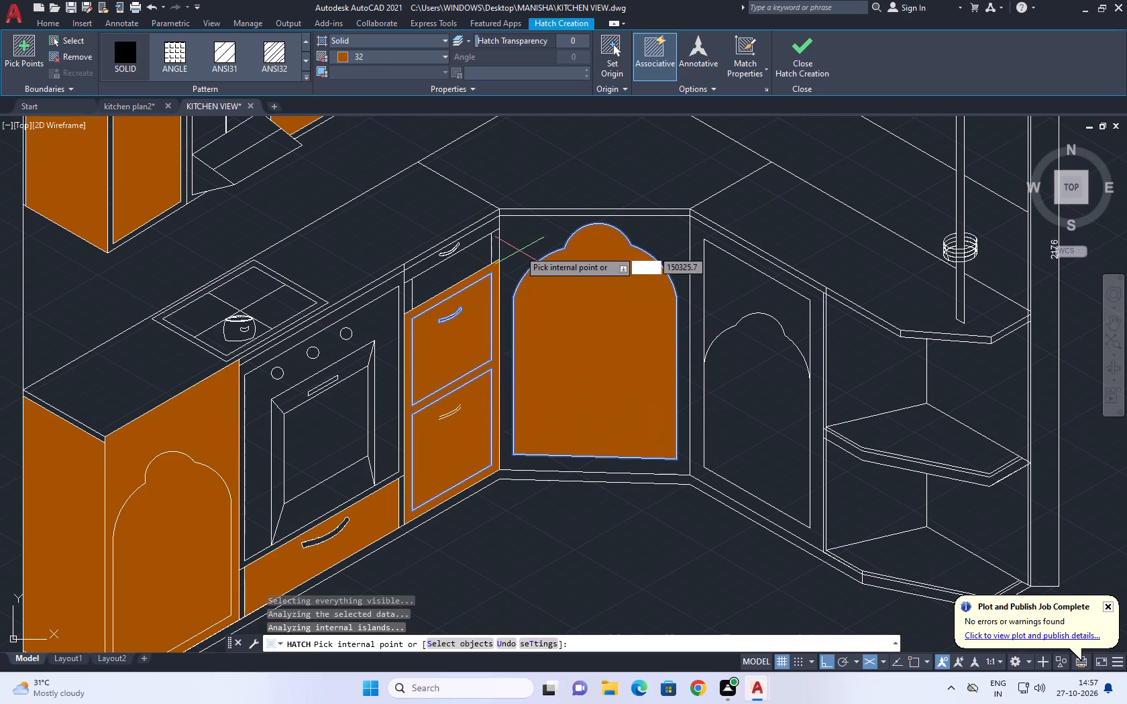
pyautogui.press('Escape')
pyautogui.press('space')
pyautogui.press('space')
pyautogui.press('space')
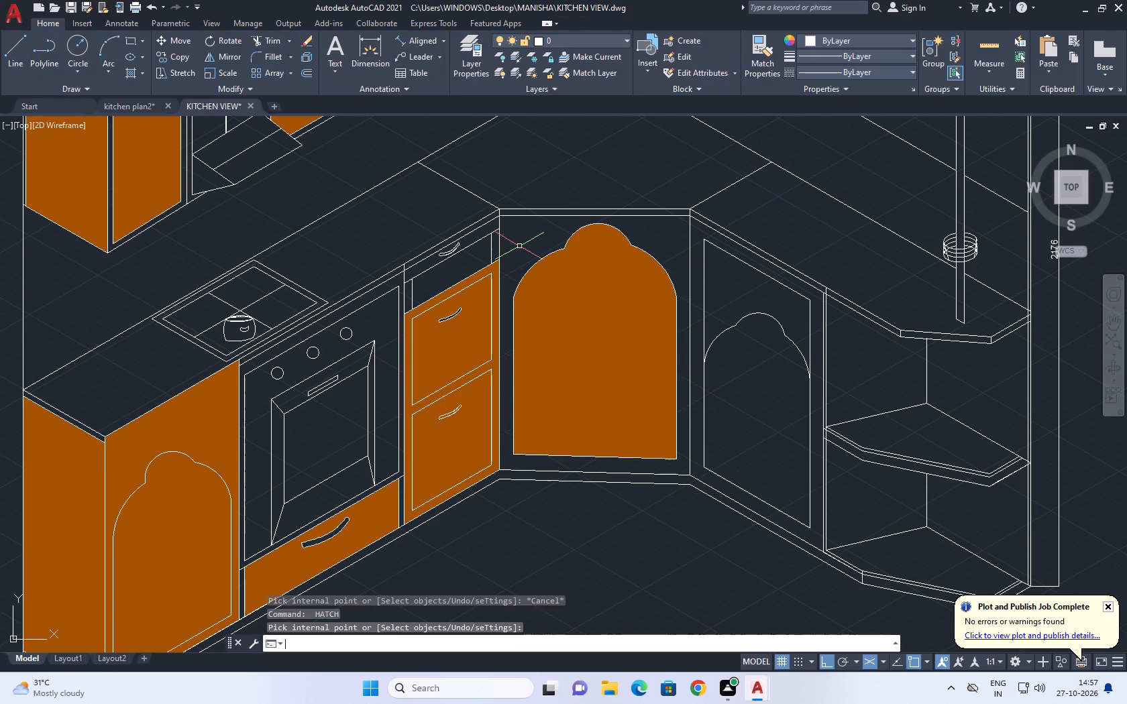
pyautogui.click(529, 242)
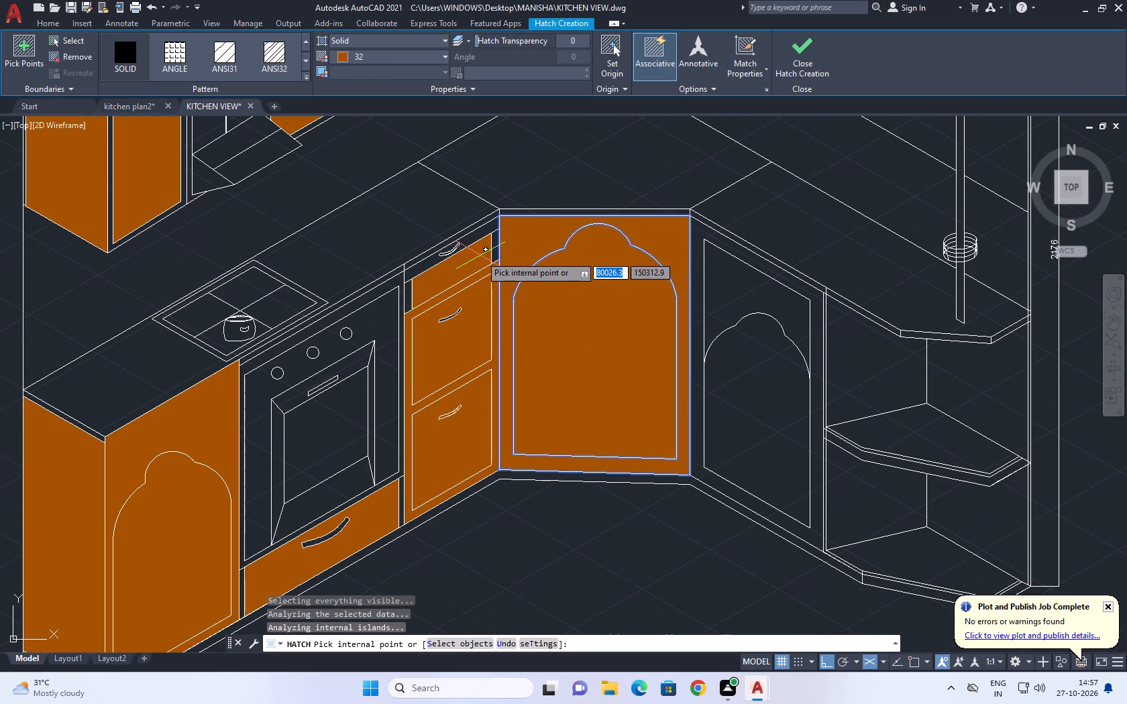
# Hatch the drawer unit's top drawer front, the panel beneath it, and the narrow strips on both sides of that panel.
pyautogui.click(480, 255)
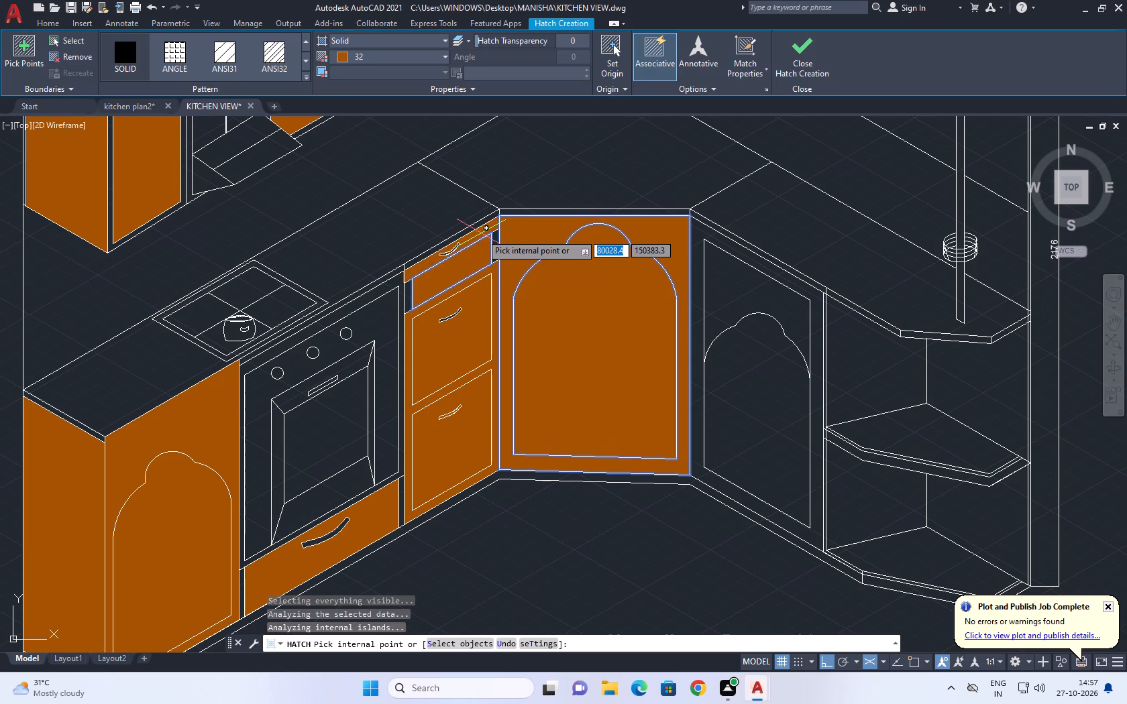
pyautogui.click(481, 233)
pyautogui.click(494, 251)
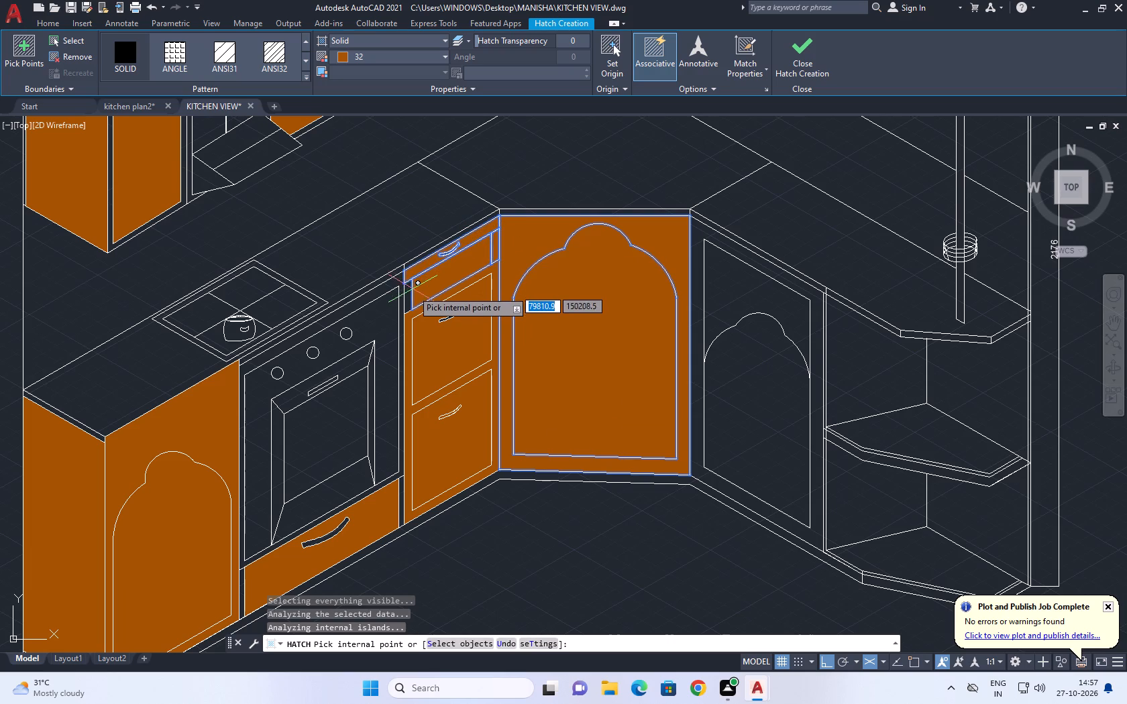
pyautogui.scroll(3, 407, 290)
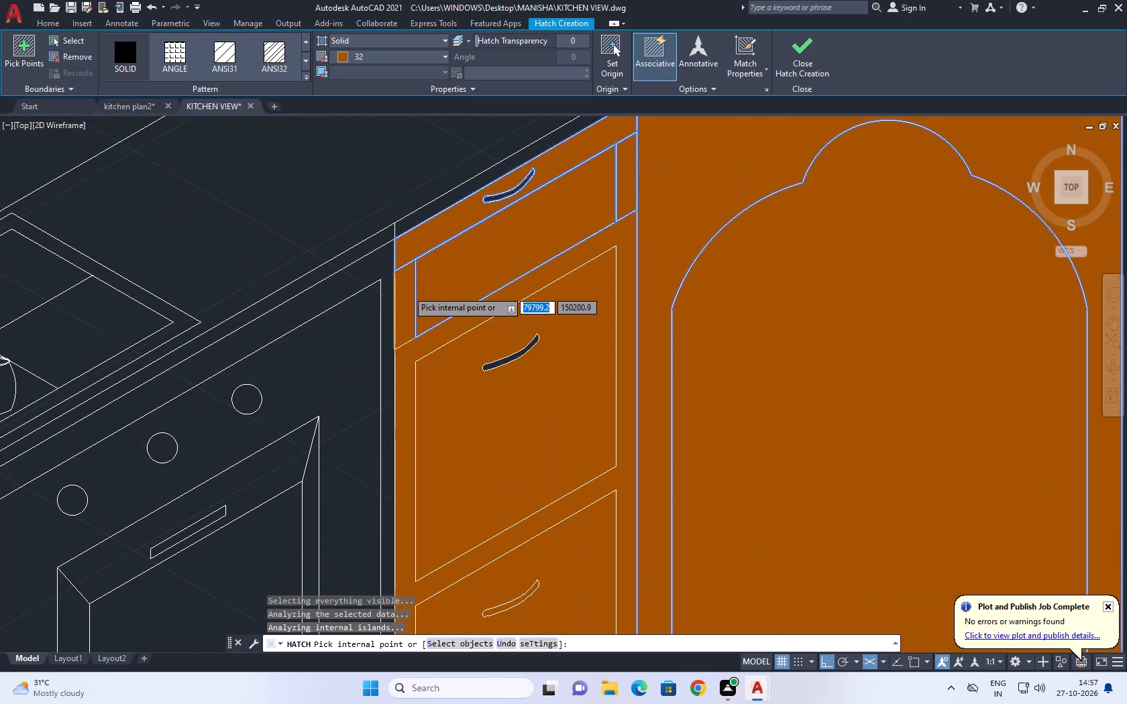
pyautogui.click(407, 290)
pyautogui.press('Escape')
# Hatch the arched base cabinet between the corner and the open shelves, filling above the arch, the door panel and the frame.
pyautogui.scroll(-4, 420, 335)
pyautogui.moveTo(563, 340); pyautogui.dragTo(462, 309, button='middle')
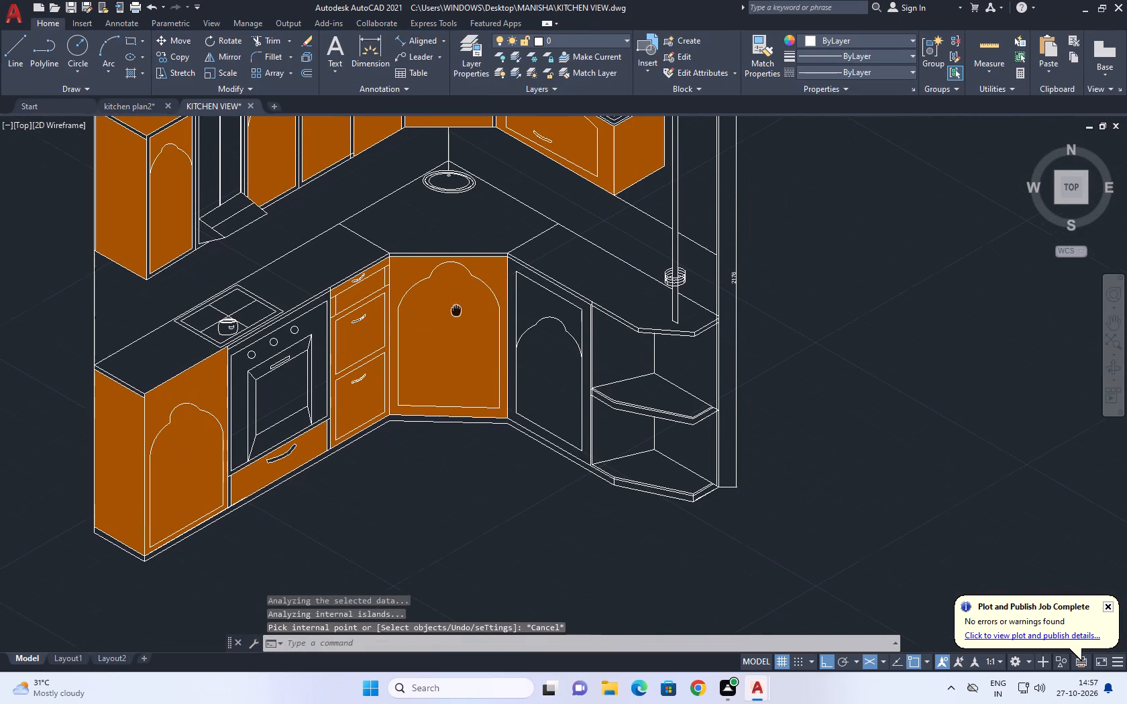
pyautogui.press('space')
pyautogui.scroll(1, 523, 318)
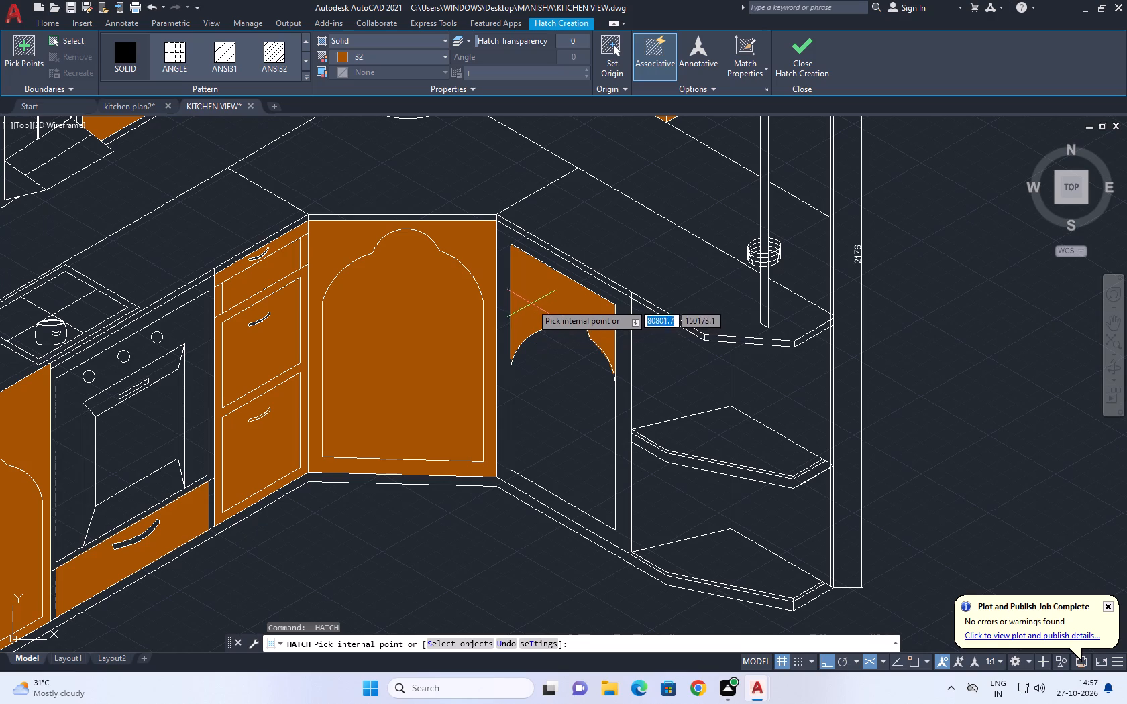
pyautogui.click(534, 300)
pyautogui.click(553, 362)
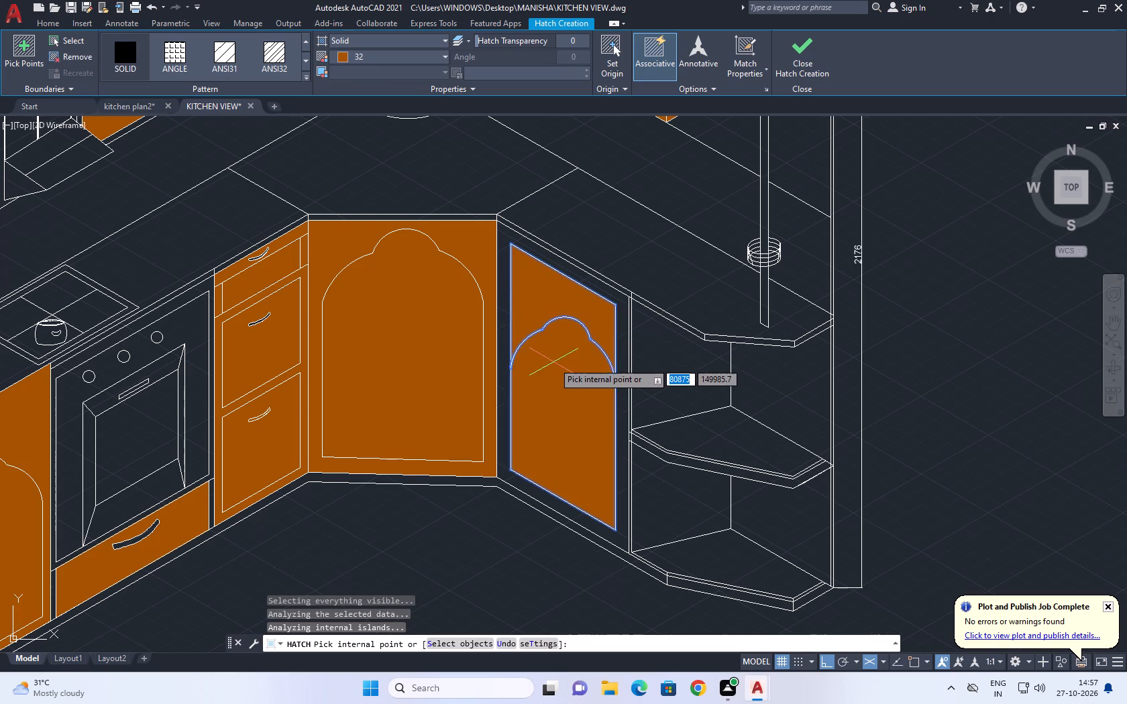
pyautogui.press('space')
pyautogui.press('space')
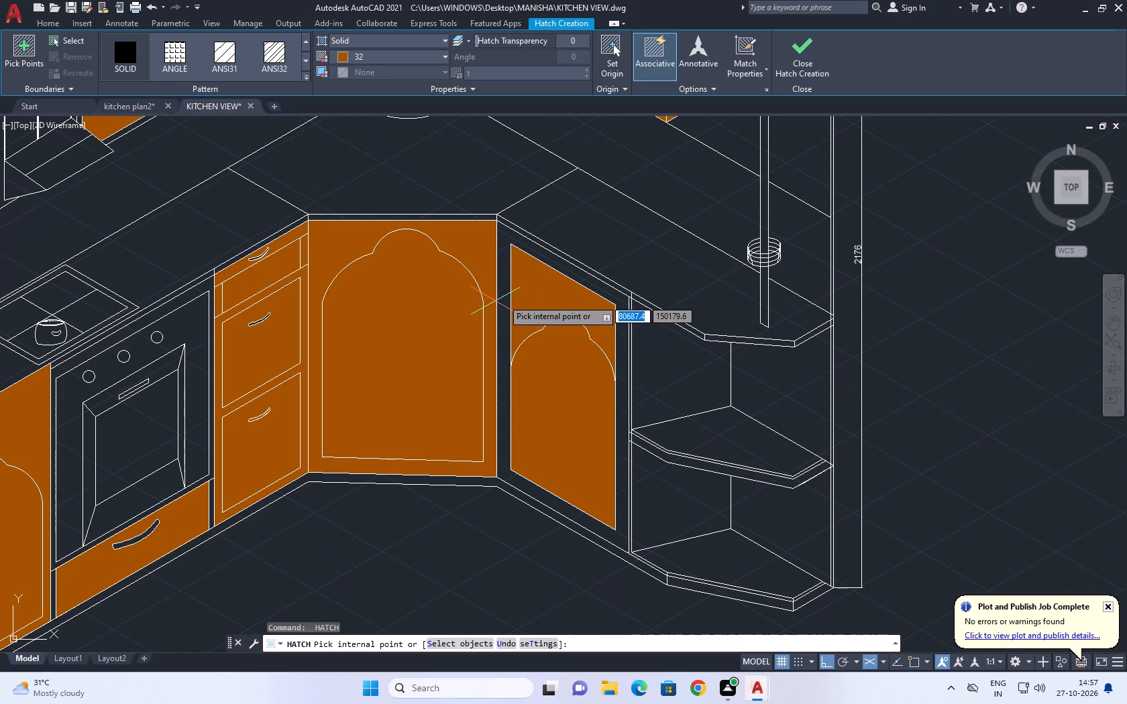
pyautogui.click(502, 299)
pyautogui.moveTo(643, 411); pyautogui.dragTo(590, 396, button='middle')
pyautogui.press('Escape')
# Hatch the open end unit's upper compartment, filling both inner walls and the middle shelf surface with solid colour 32.
pyautogui.scroll(-2, 590, 397)
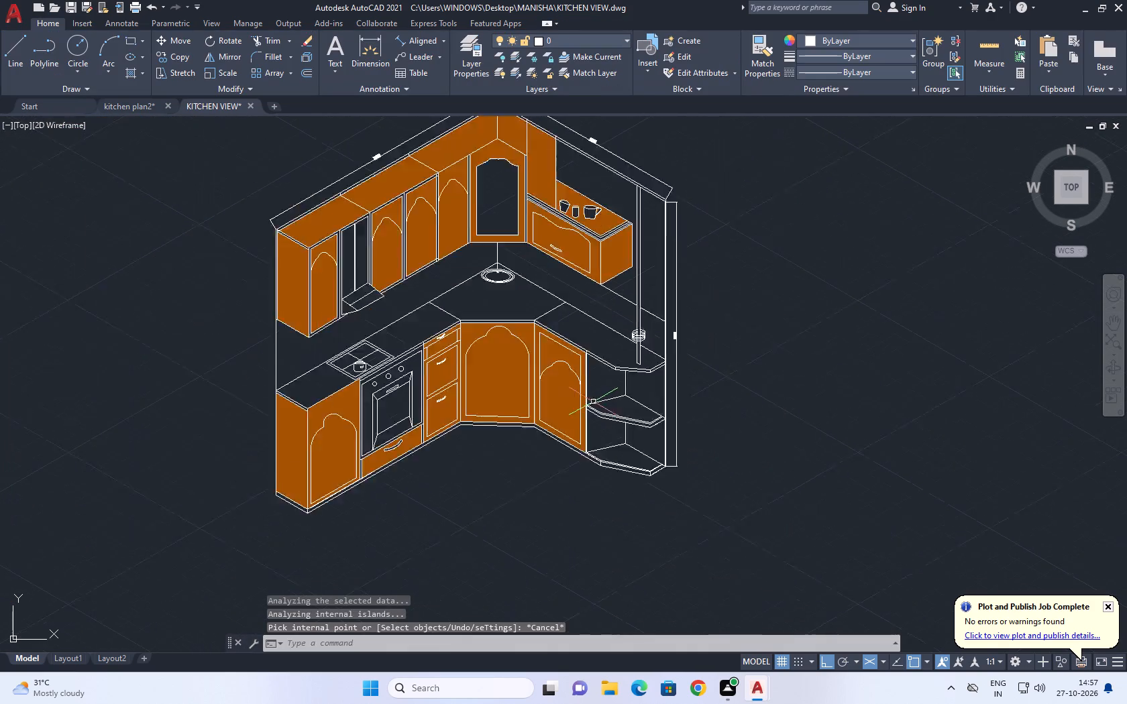
pyautogui.scroll(-1, 593, 402)
pyautogui.press('space')
pyautogui.scroll(3, 596, 399)
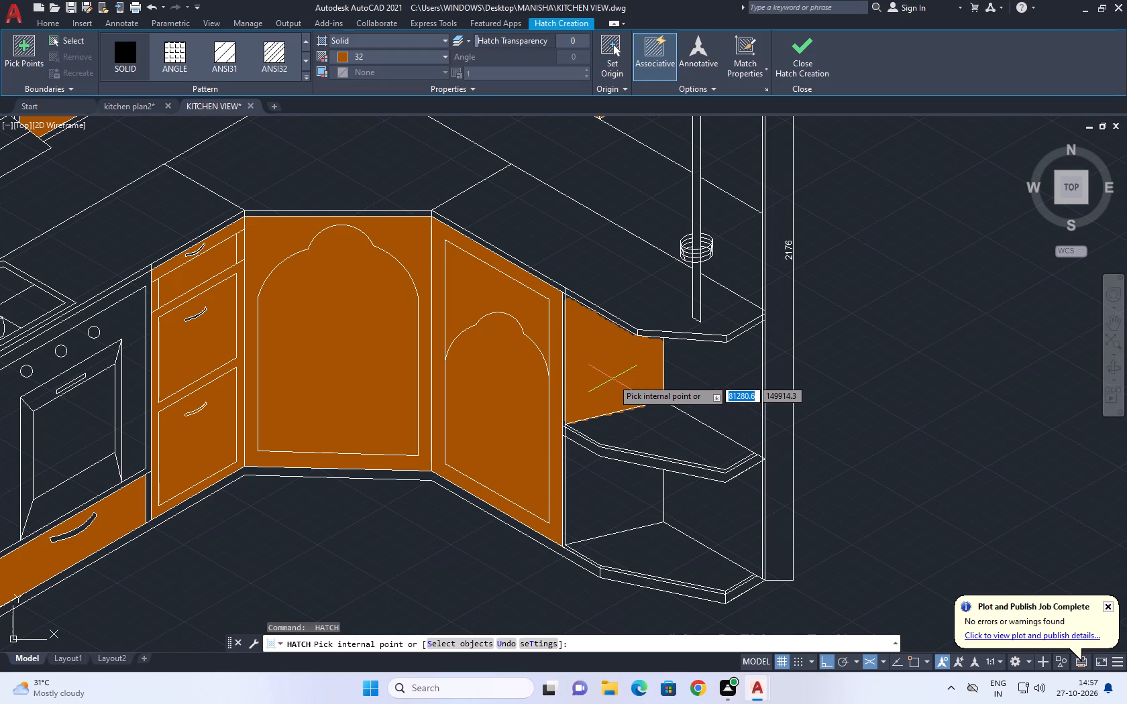
pyautogui.click(613, 378)
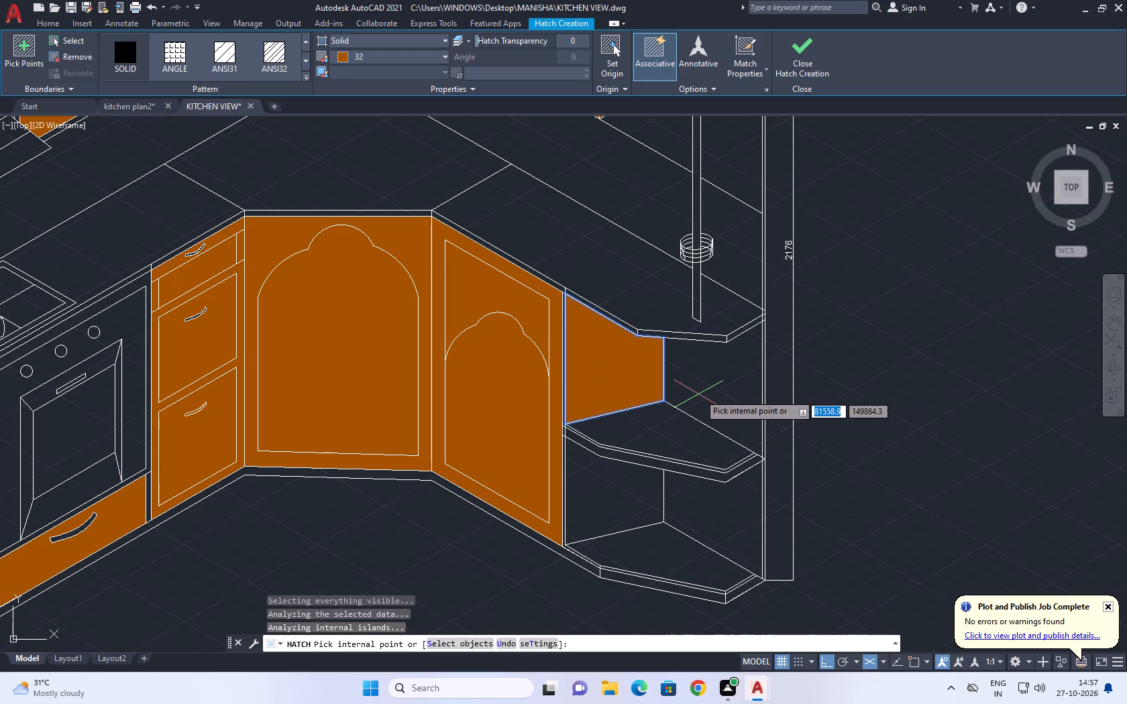
pyautogui.click(699, 392)
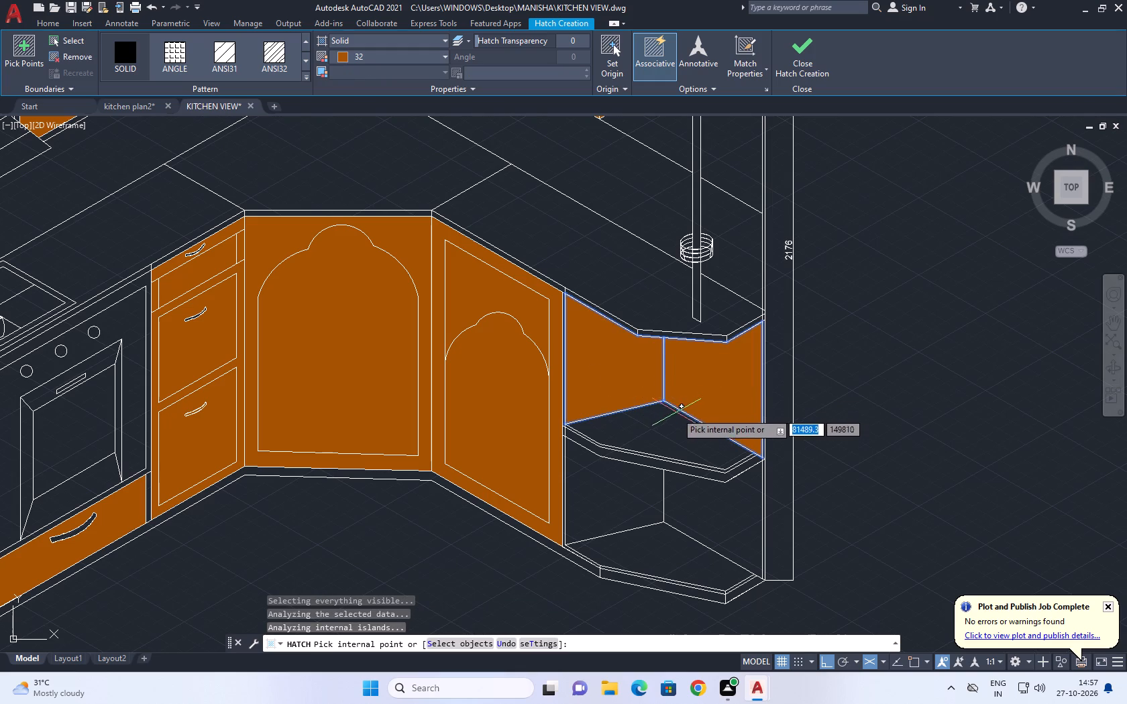
pyautogui.click(665, 430)
pyautogui.press('space')
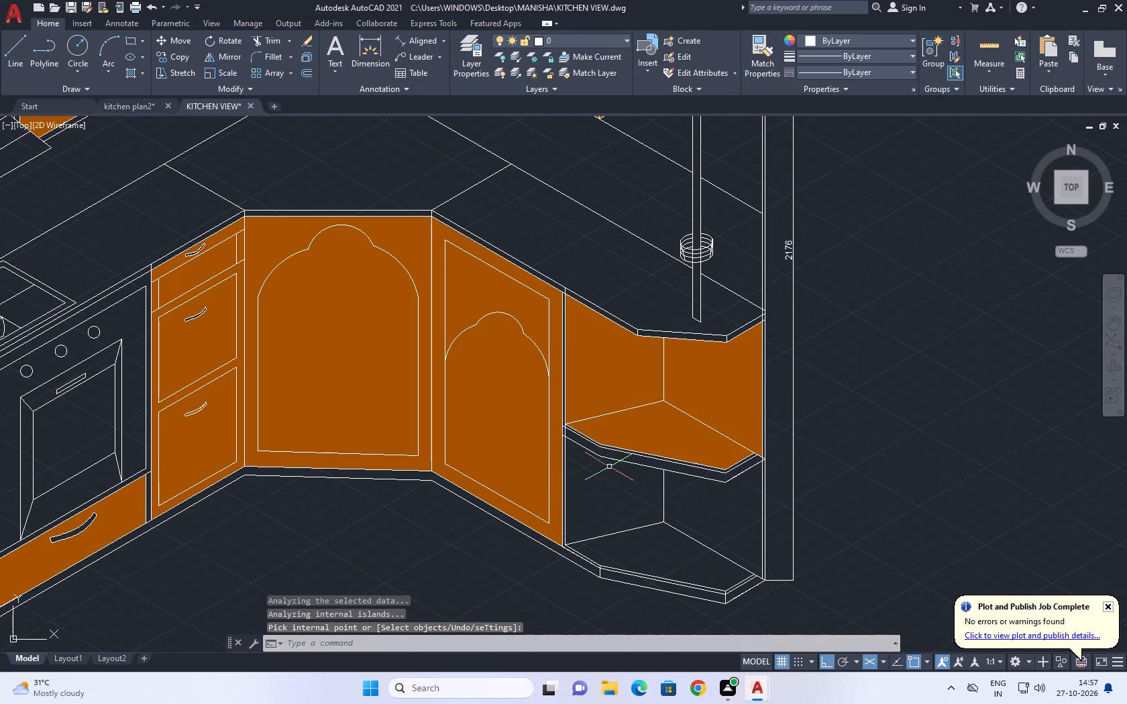
# Hatch the open end unit's lower compartment, filling both inner walls, the bottom shelf surface and its long front edge.
pyautogui.moveTo(608, 472); pyautogui.dragTo(573, 332, button='middle')
pyautogui.scroll(1, 578, 355)
pyautogui.press('space')
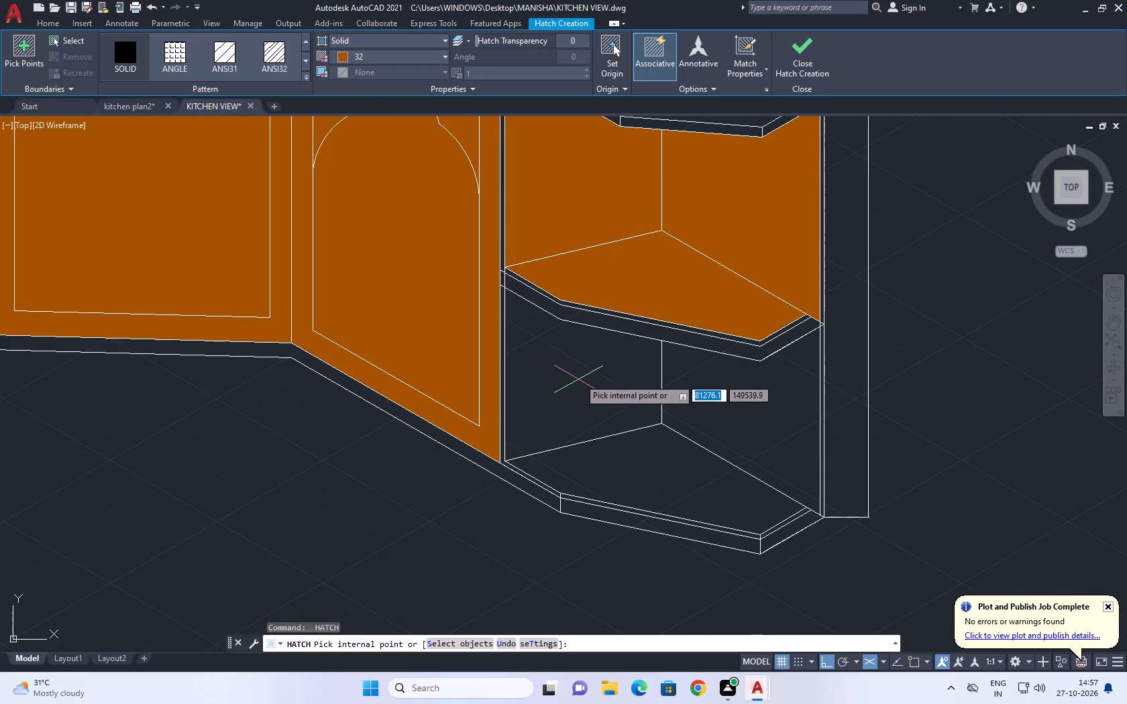
pyautogui.click(582, 358)
pyautogui.click(706, 380)
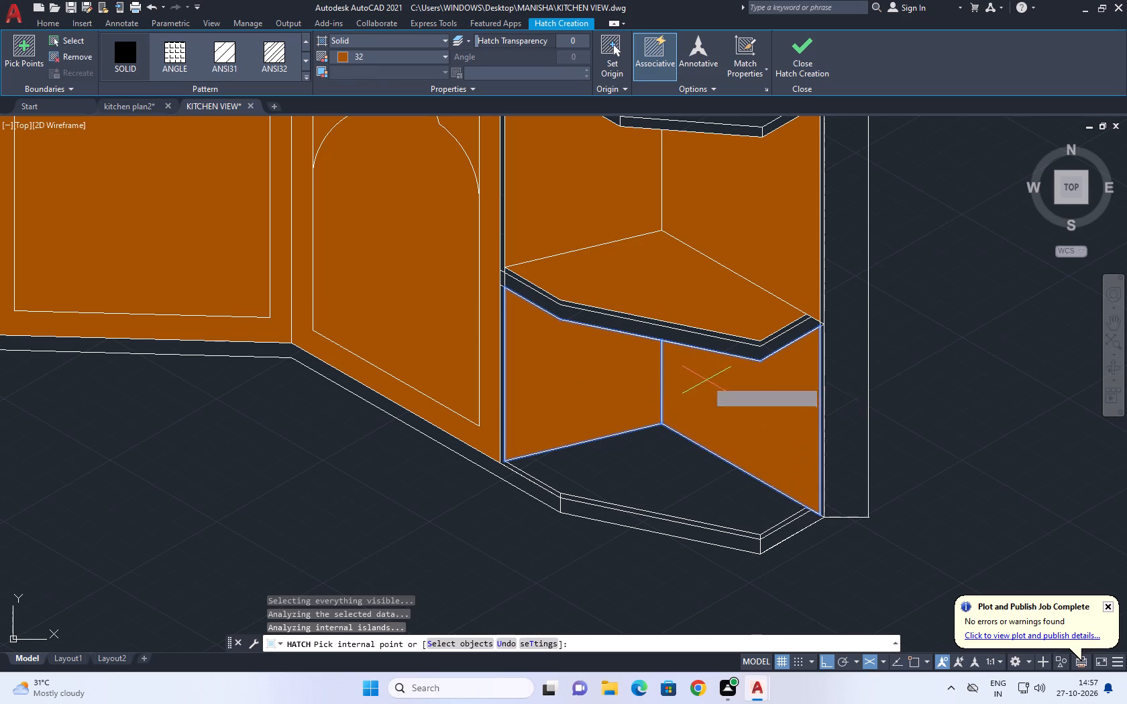
pyautogui.click(645, 451)
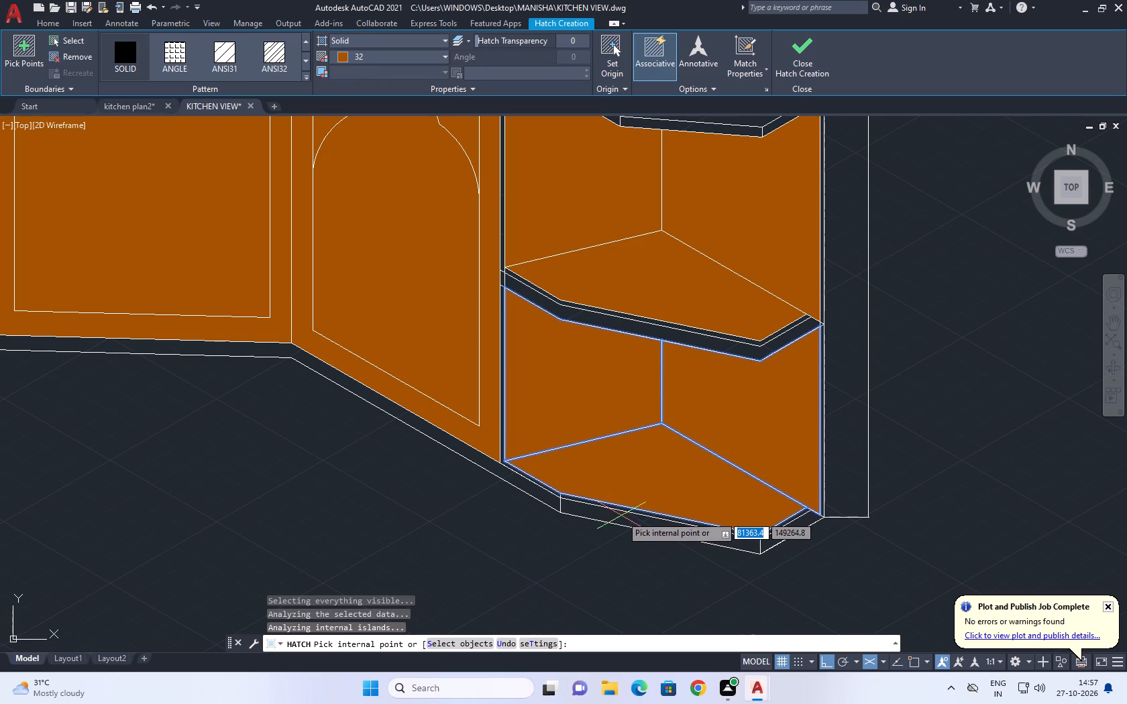
pyautogui.click(622, 516)
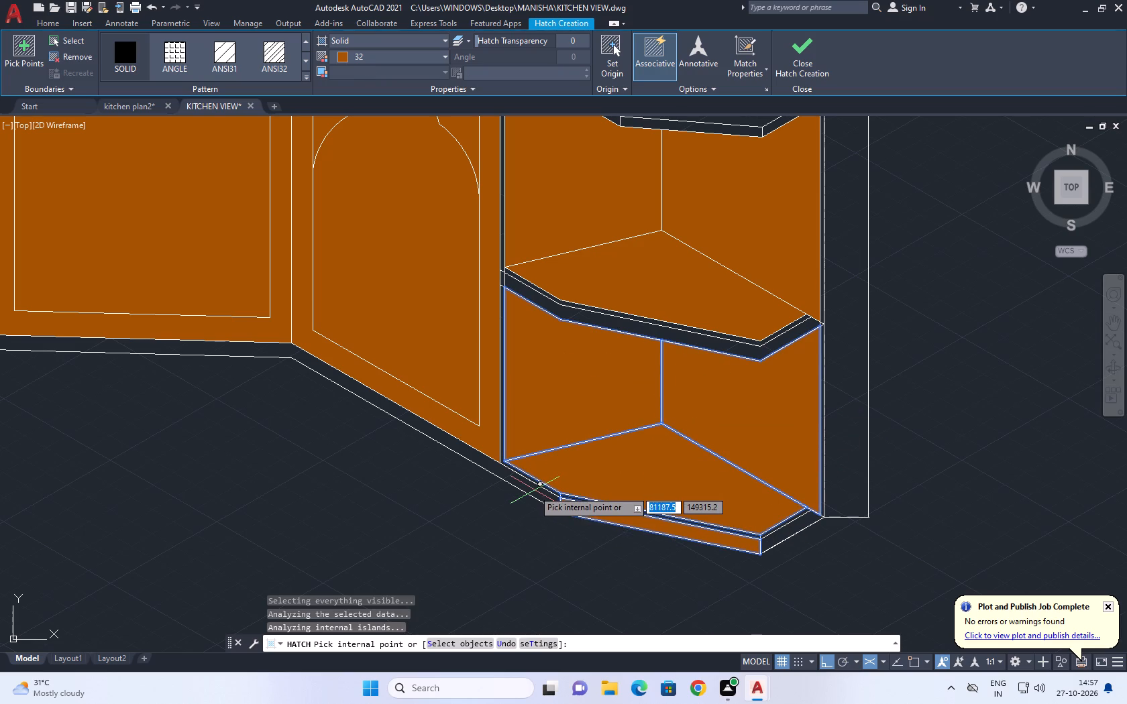
pyautogui.press('Escape')
# Hatch the short angled end face of the bottom shelf's edge, beside the wall line, in solid colour 32.
pyautogui.scroll(-7, 521, 481)
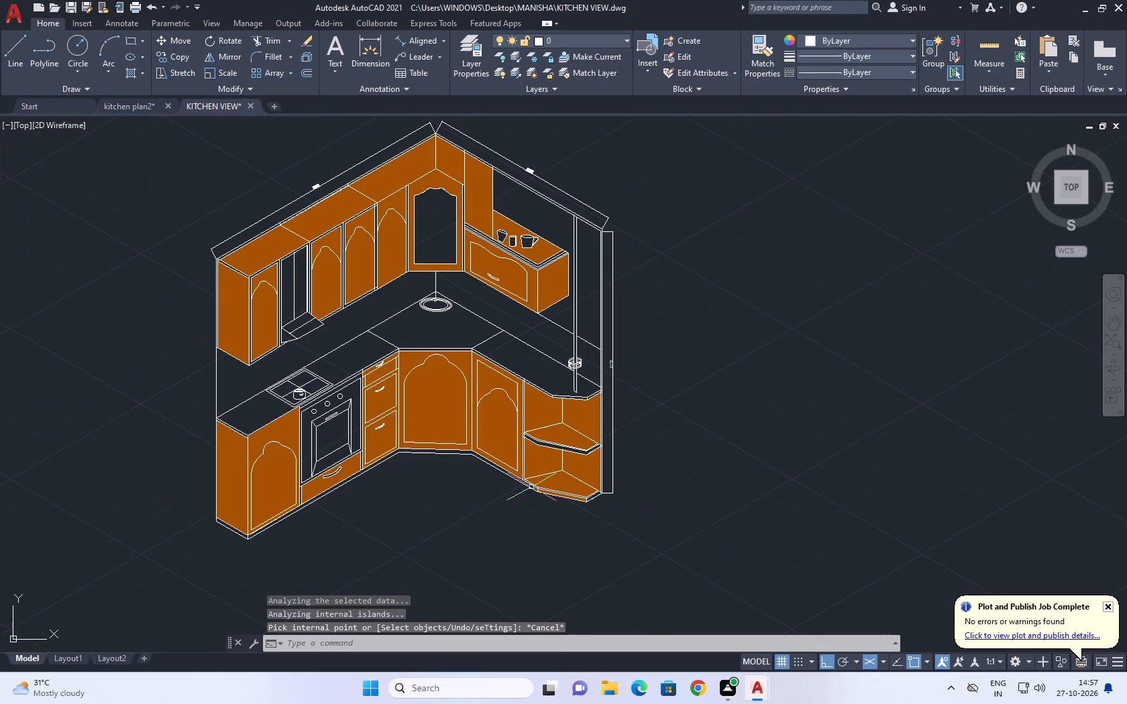
pyautogui.press('Escape')
pyautogui.scroll(2, 500, 475)
pyautogui.press('space')
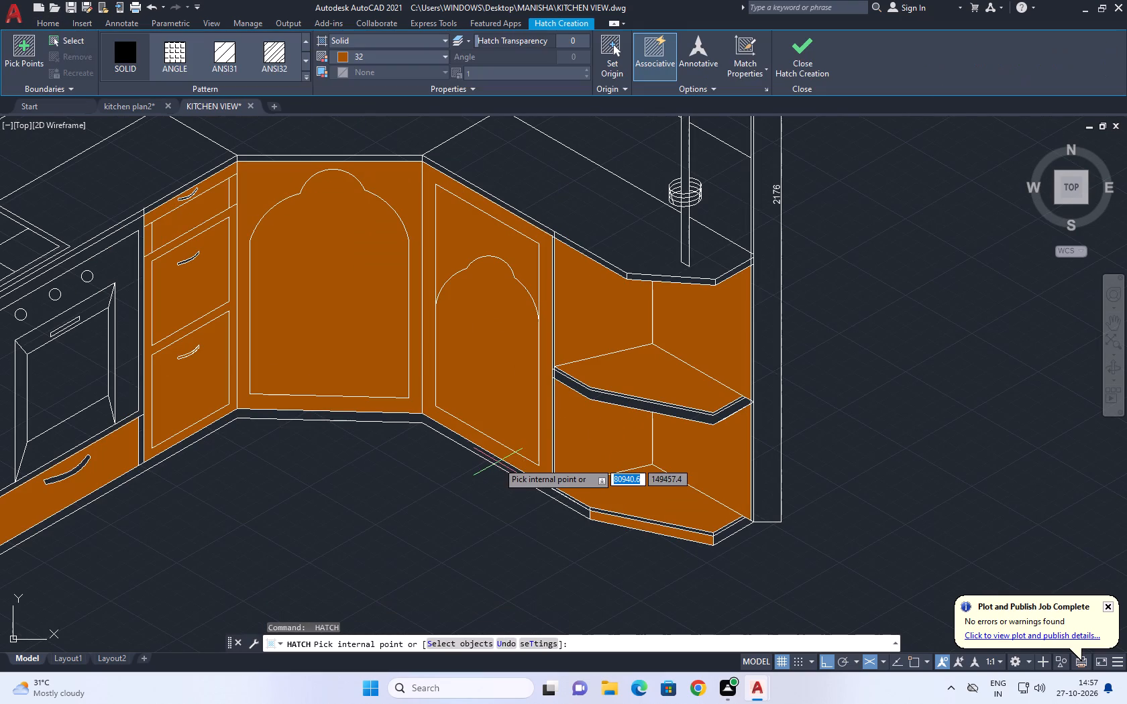
pyautogui.scroll(1, 498, 461)
pyautogui.moveTo(498, 461); pyautogui.dragTo(698, 422, button='middle')
pyautogui.middleClick(698, 422)
pyautogui.scroll(-2, 698, 422)
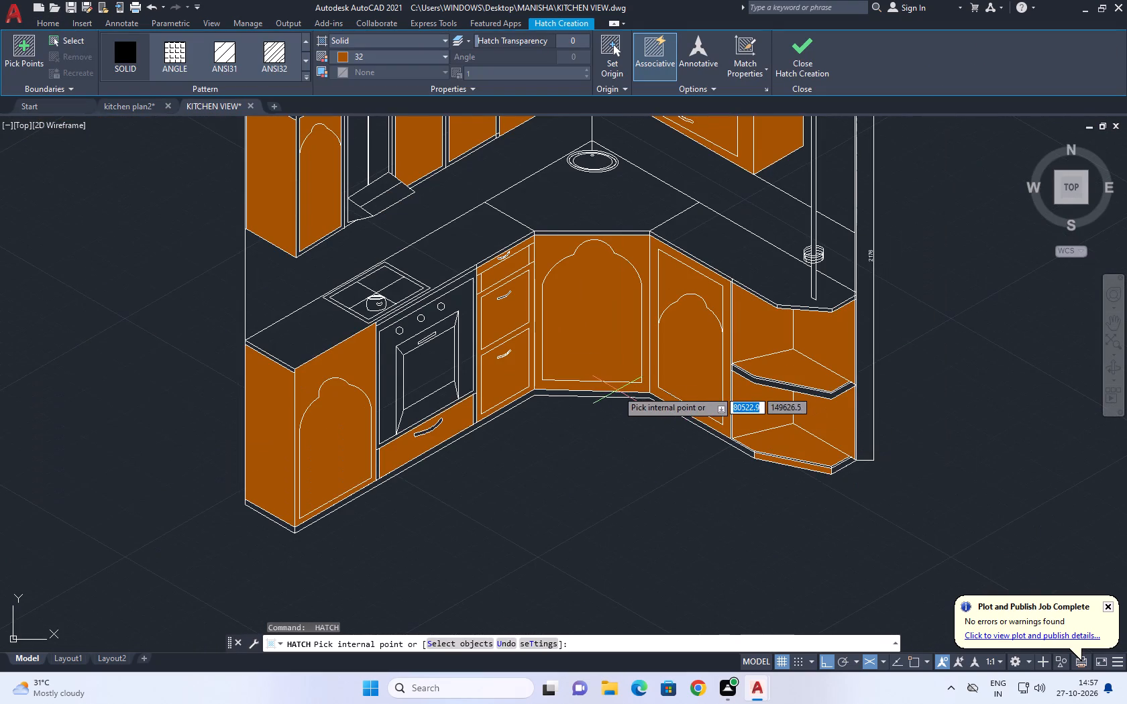
pyautogui.scroll(1, 616, 393)
pyautogui.scroll(-1, 598, 398)
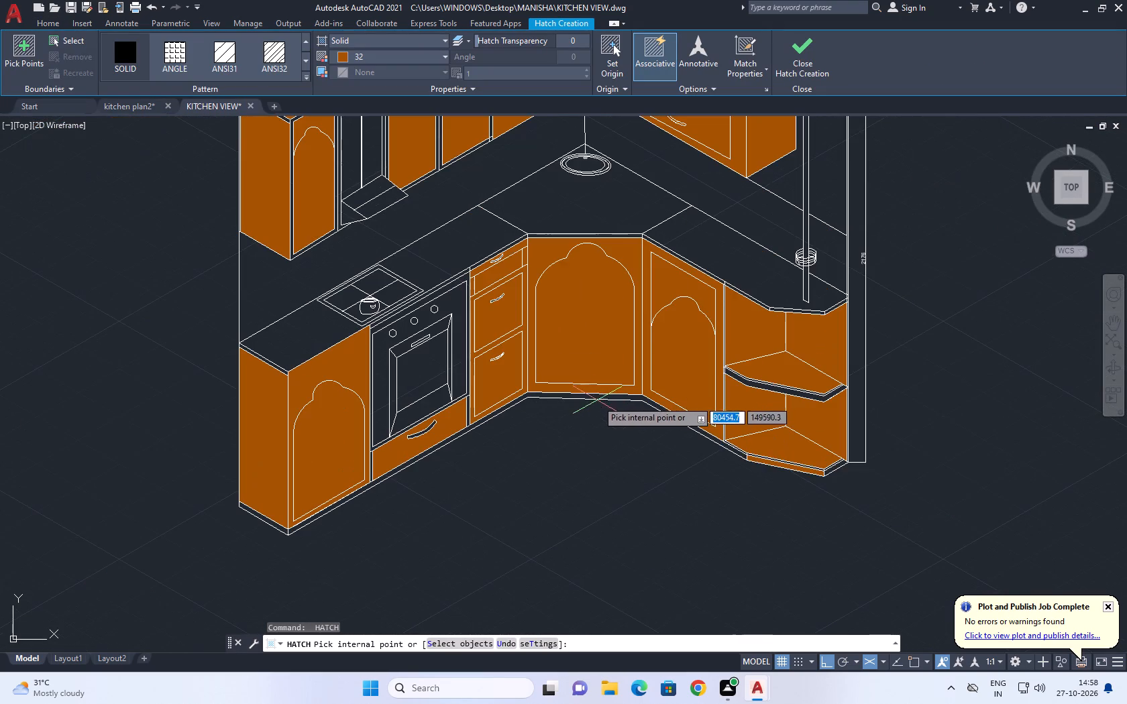
pyautogui.scroll(2, 838, 466)
pyautogui.click(829, 469)
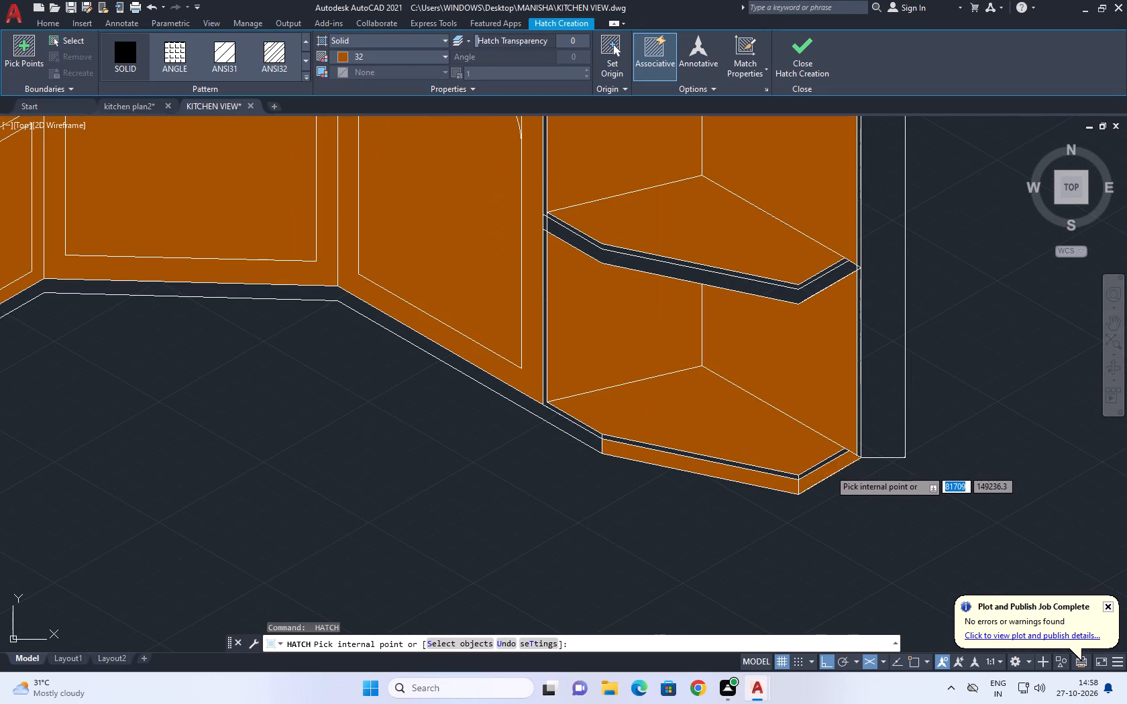
pyautogui.scroll(-2, 514, 425)
pyautogui.press('Escape')
# Hatch the continuous plinth strip along the front bottom of the base cabinets with the same solid fill.
pyautogui.moveTo(378, 377); pyautogui.dragTo(527, 402, button='middle')
pyautogui.press('space')
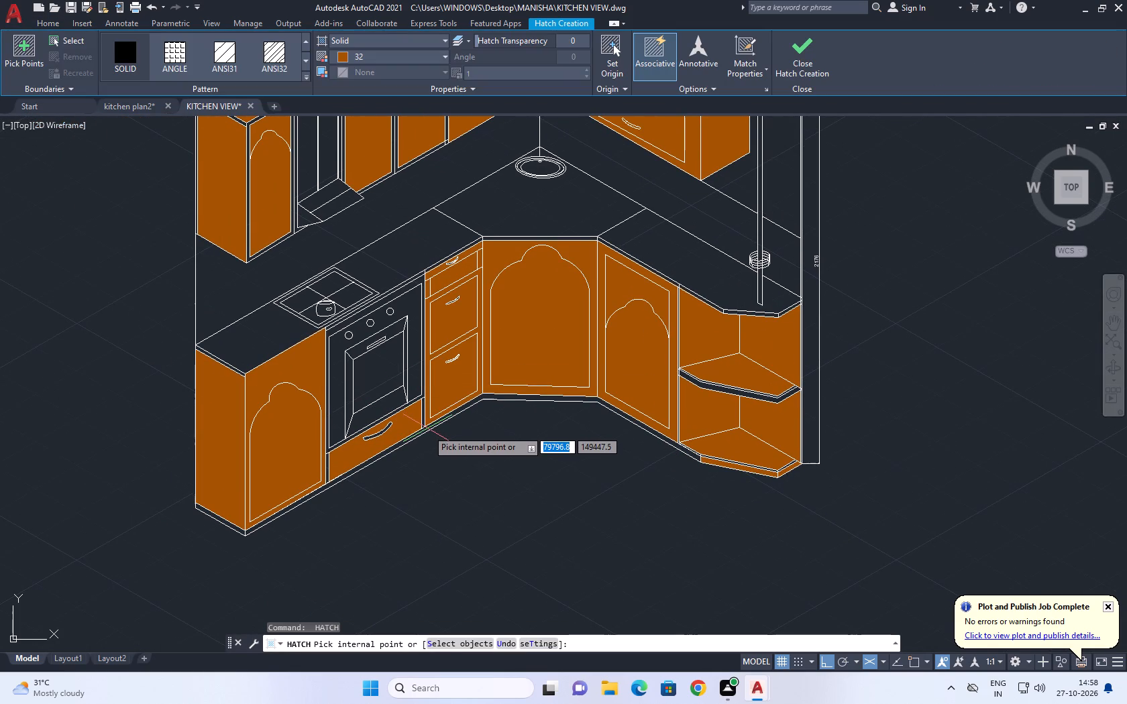
pyautogui.click(427, 430)
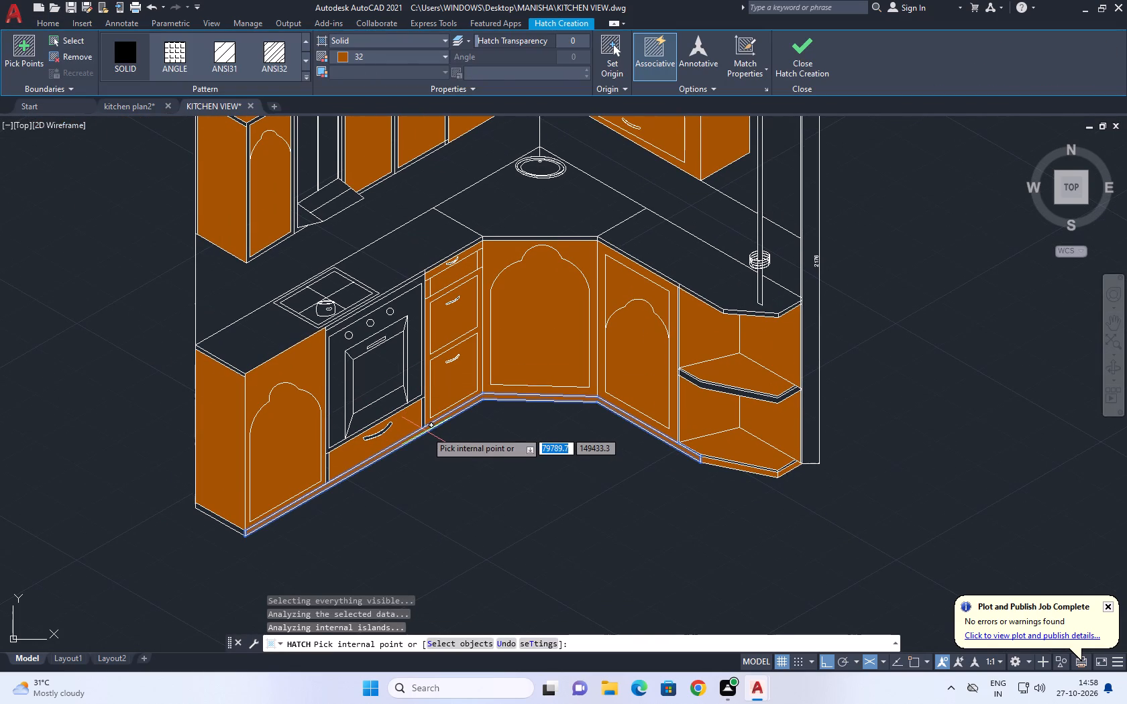
pyautogui.press('space')
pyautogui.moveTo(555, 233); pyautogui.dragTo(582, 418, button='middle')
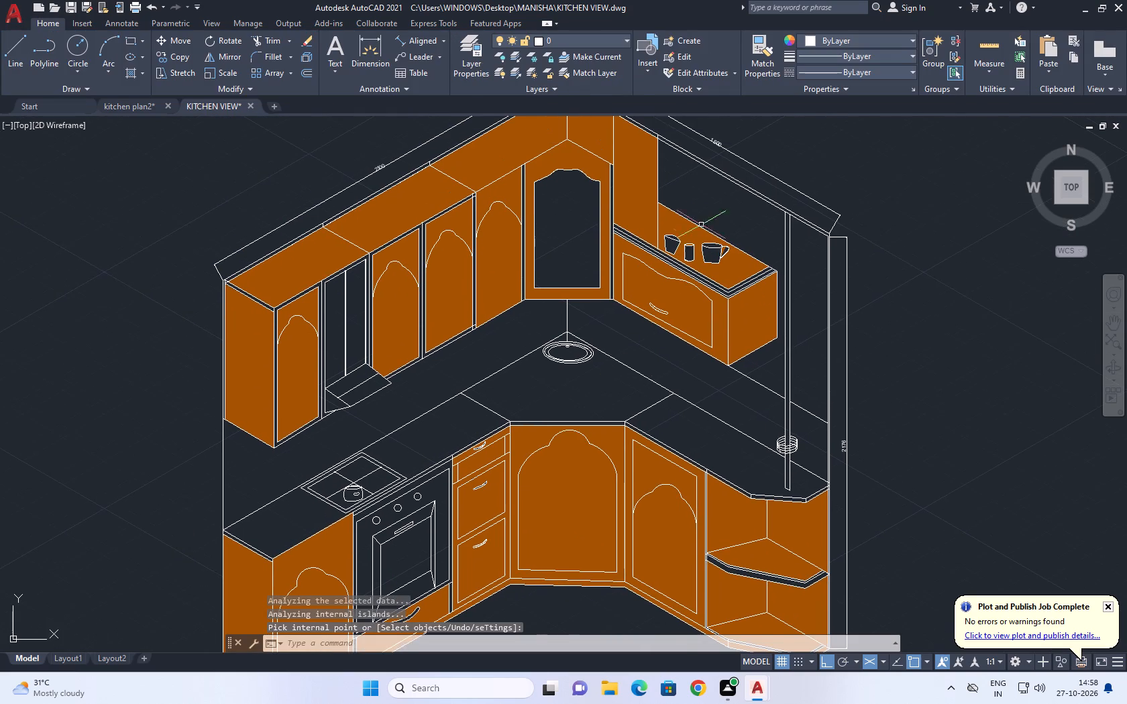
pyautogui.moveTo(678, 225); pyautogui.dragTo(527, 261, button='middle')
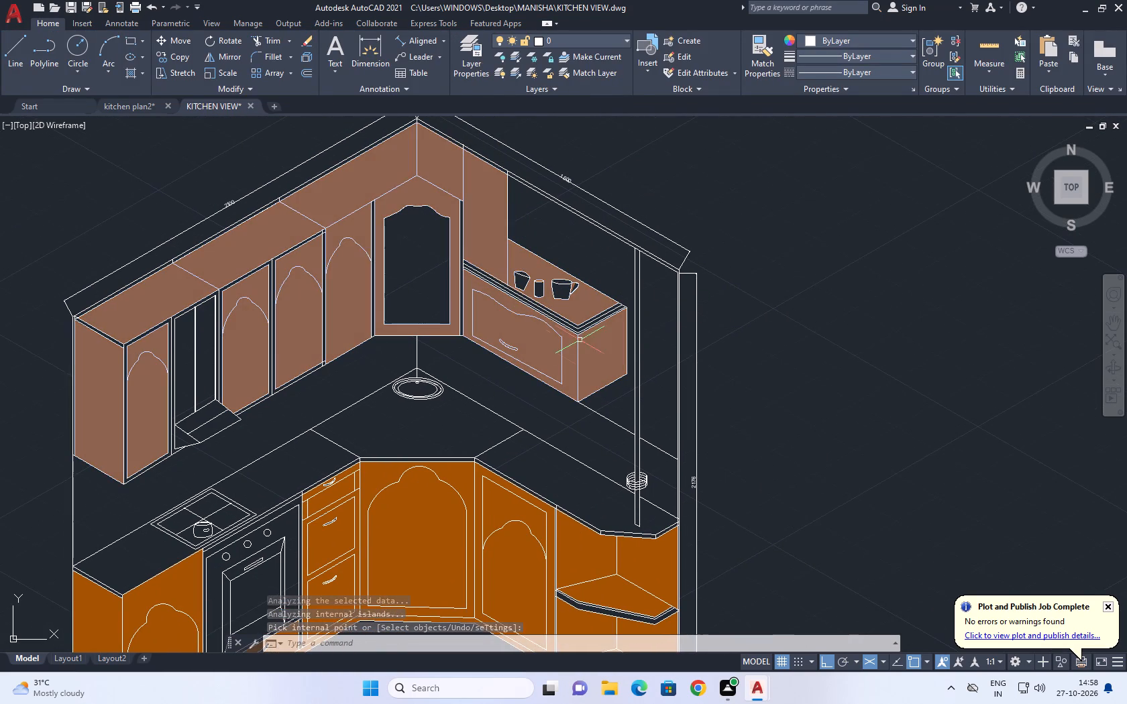
# Hatch the thin strip along the right wall's top edge, past the upper cabinets and down the wall's outer edge, in solid colour 32.
pyautogui.middleClick(638, 445)
pyautogui.press('space')
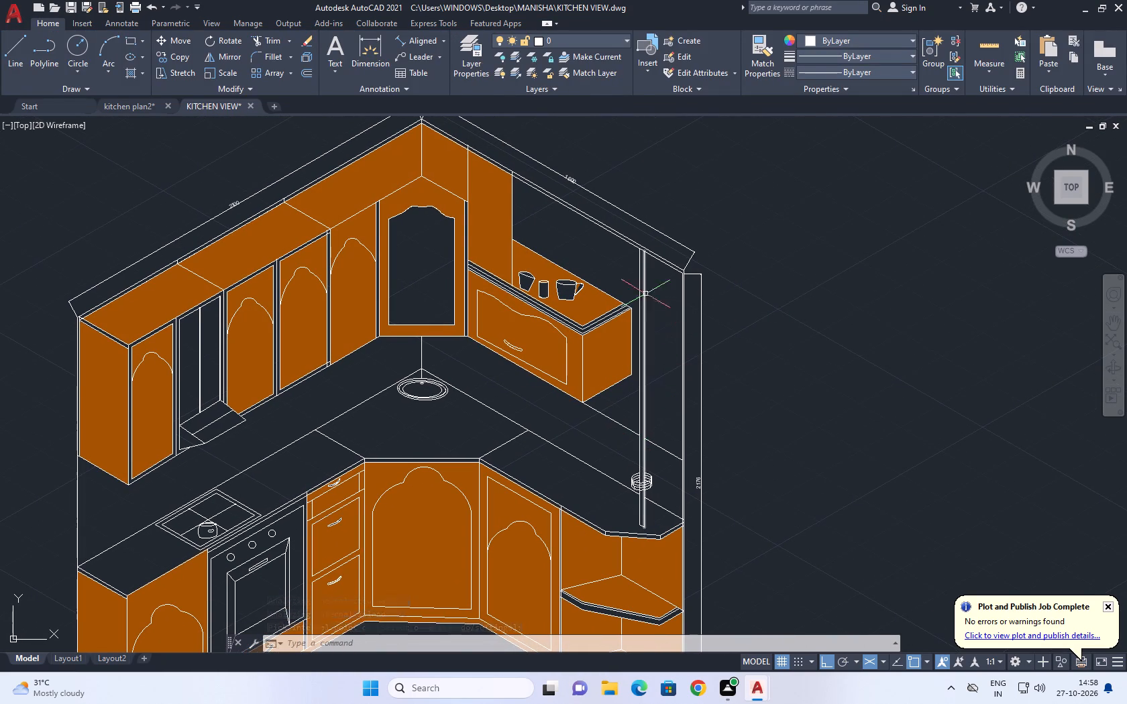
pyautogui.scroll(2, 598, 233)
pyautogui.scroll(-2, 613, 218)
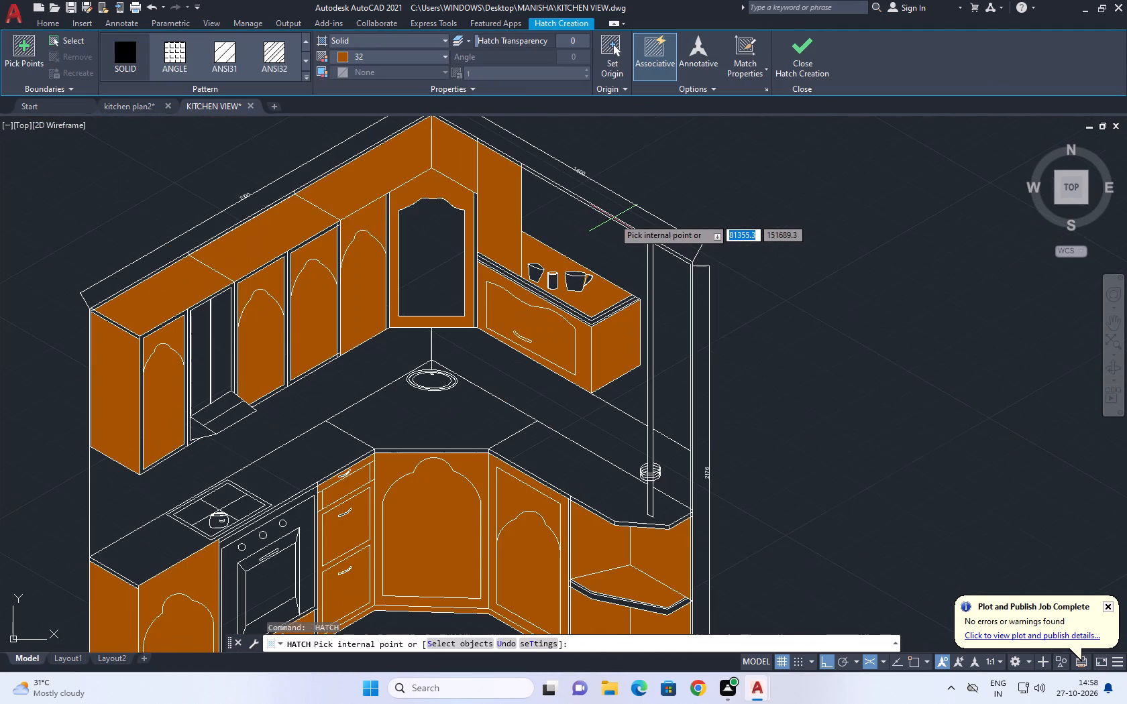
pyautogui.moveTo(625, 241); pyautogui.dragTo(716, 292, button='middle')
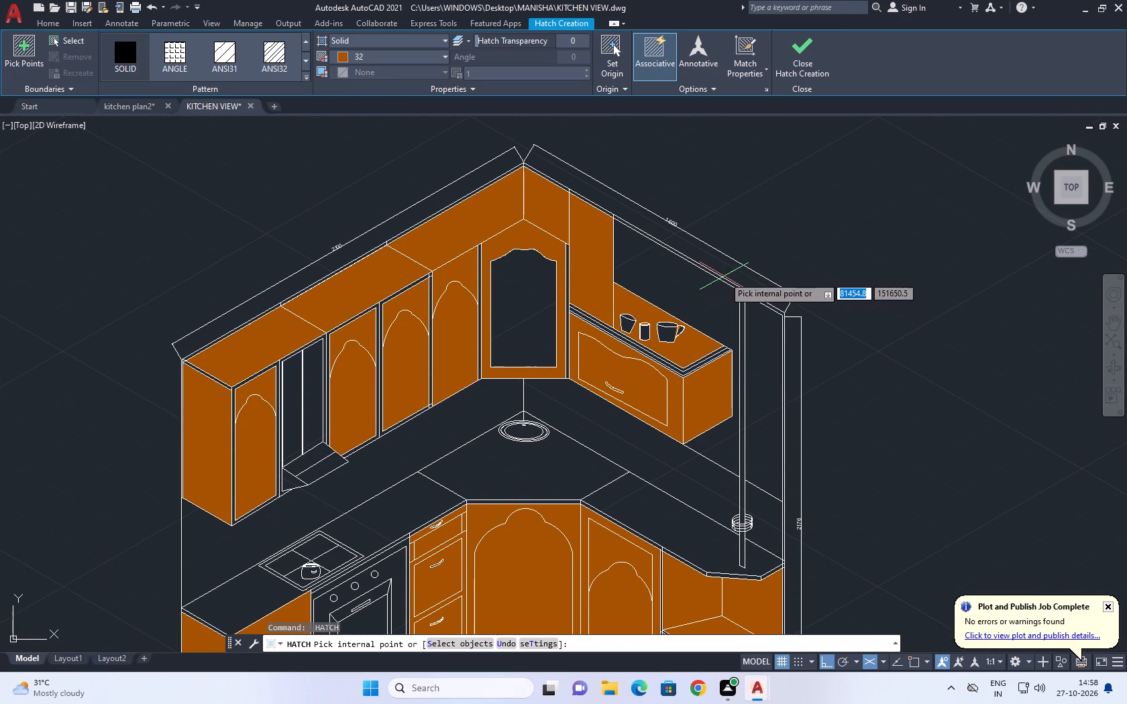
pyautogui.scroll(1, 649, 237)
pyautogui.click(649, 237)
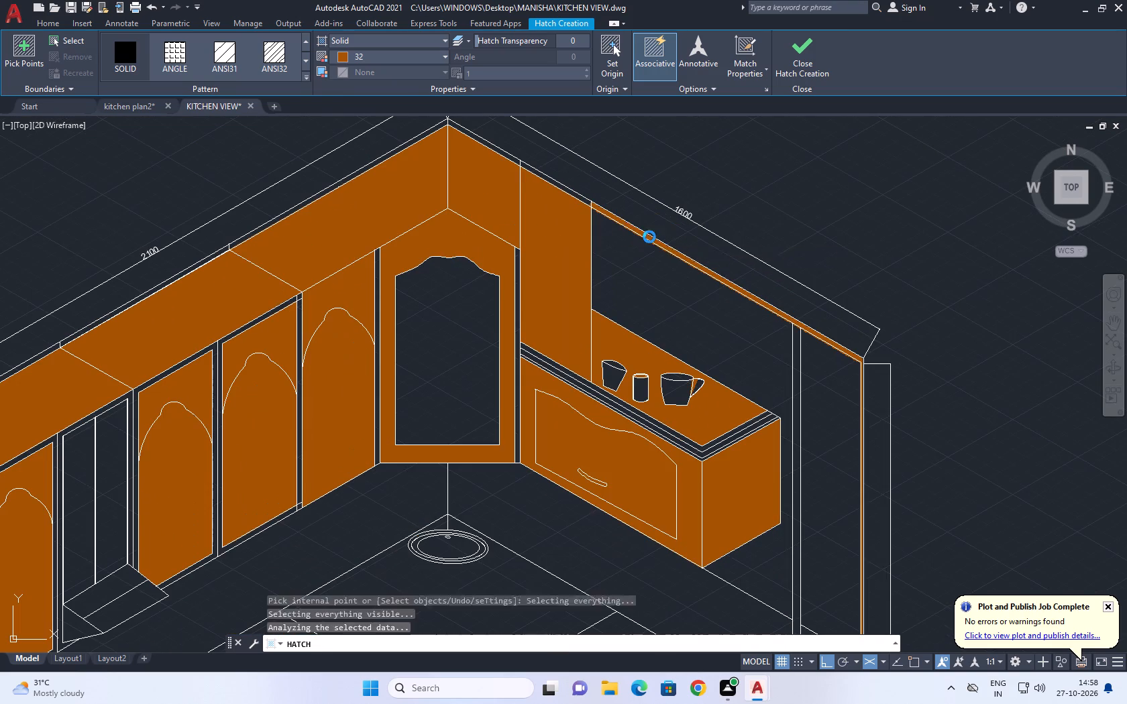
pyautogui.press('Escape')
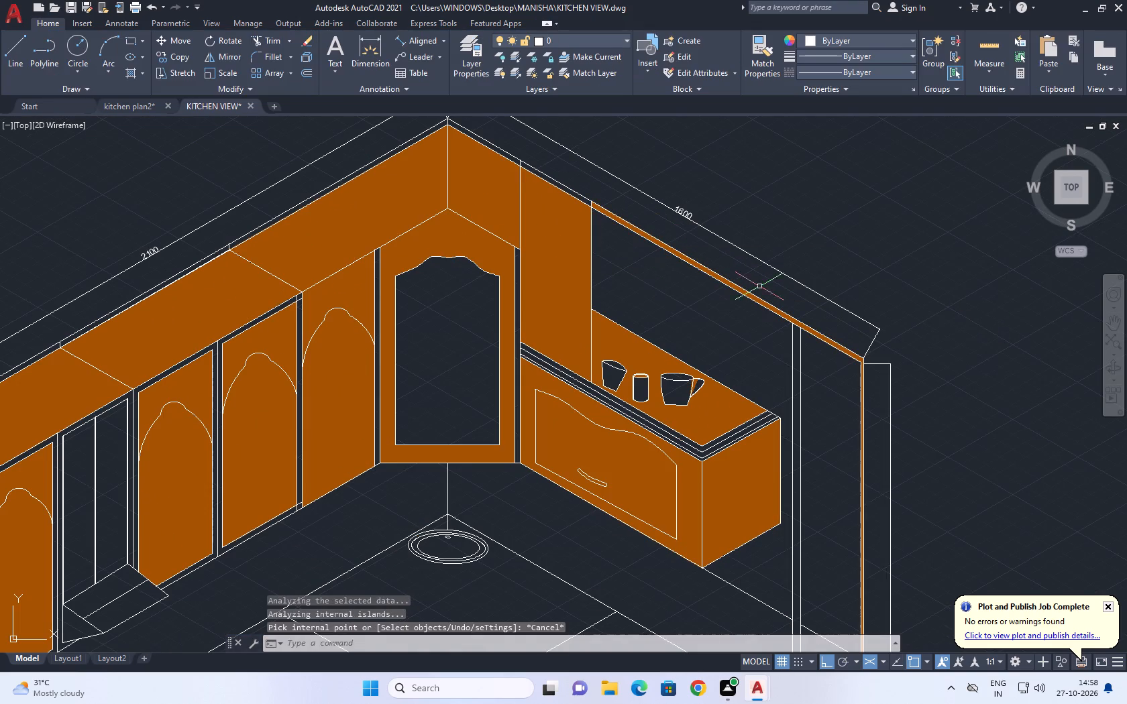
# Hatch the three thin top edge strips along the left wall, above the upper cabinets, with solid colour 32.
pyautogui.press('space')
pyautogui.moveTo(447, 176); pyautogui.dragTo(784, 321, button='middle')
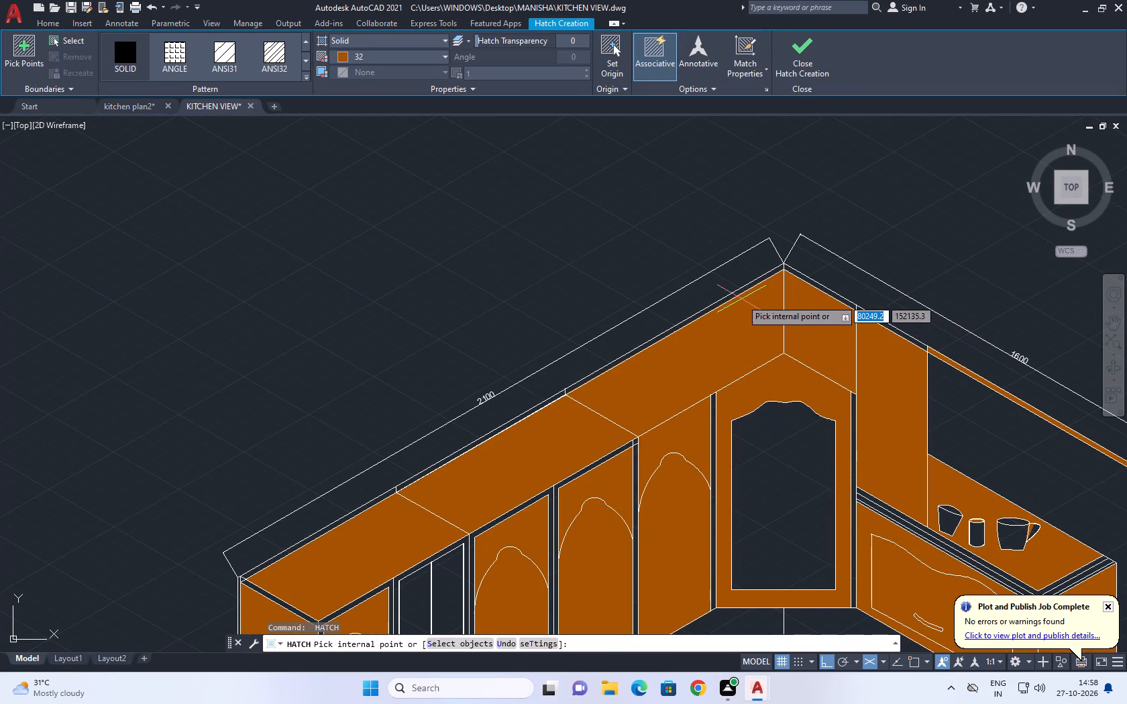
pyautogui.scroll(2, 712, 307)
pyautogui.click(702, 309)
pyautogui.scroll(-1, 652, 326)
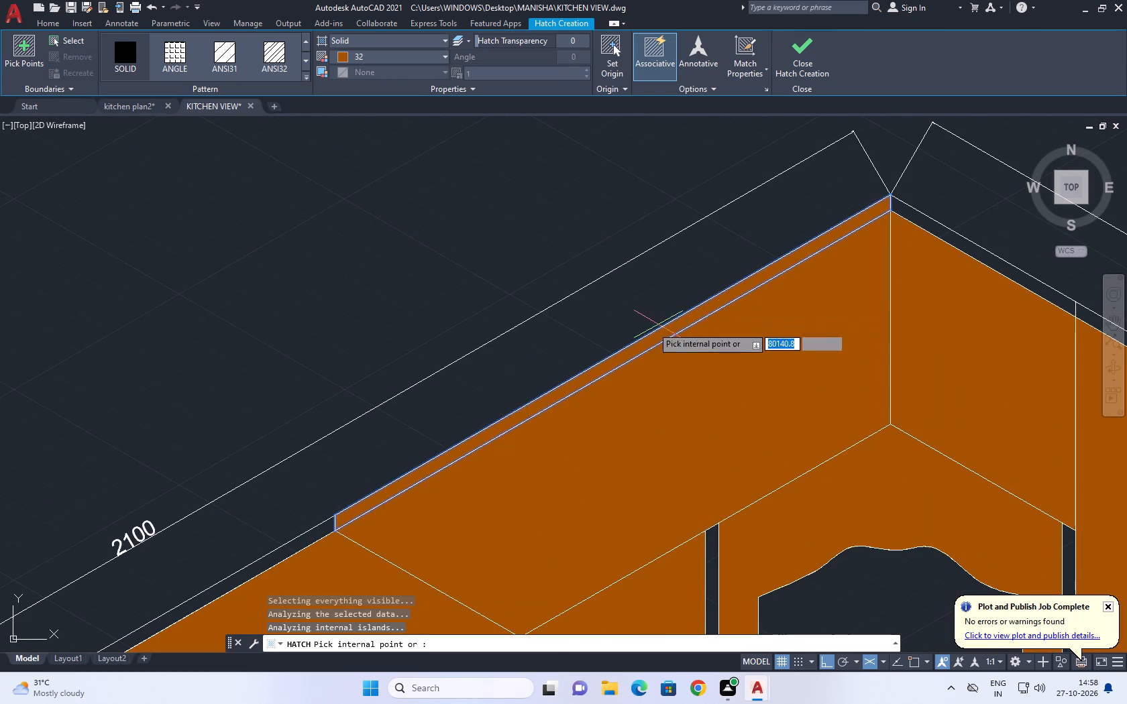
pyautogui.scroll(-2, 651, 328)
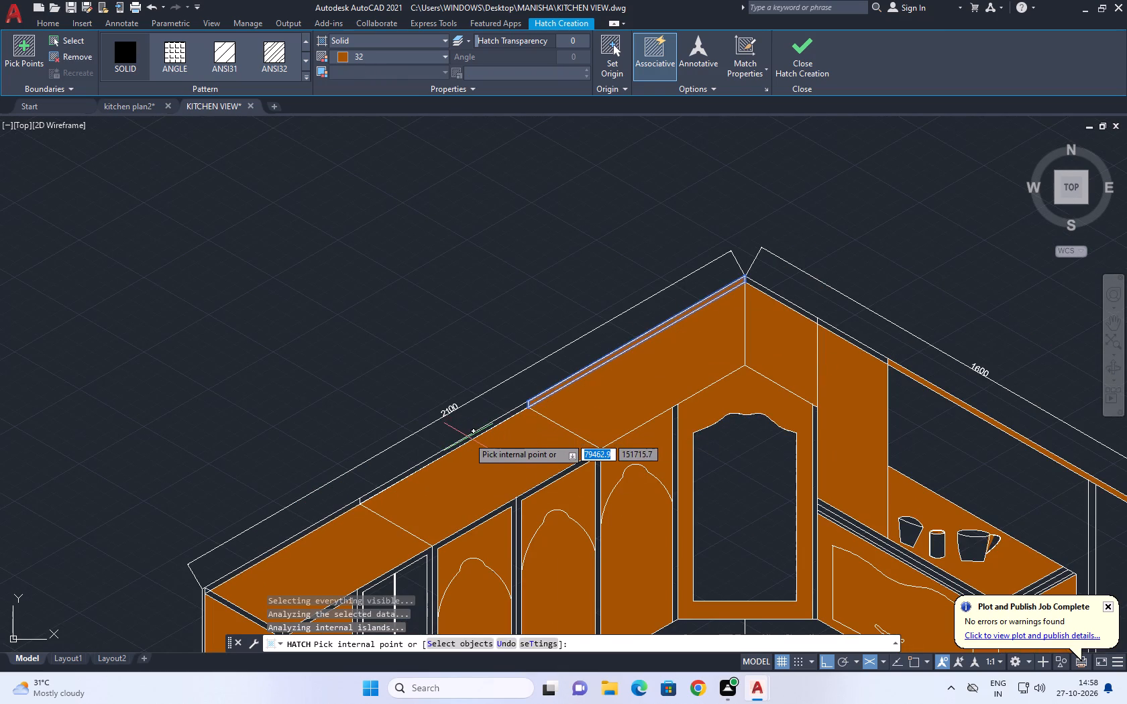
pyautogui.moveTo(470, 438); pyautogui.dragTo(555, 329, button='middle')
pyautogui.scroll(2, 543, 334)
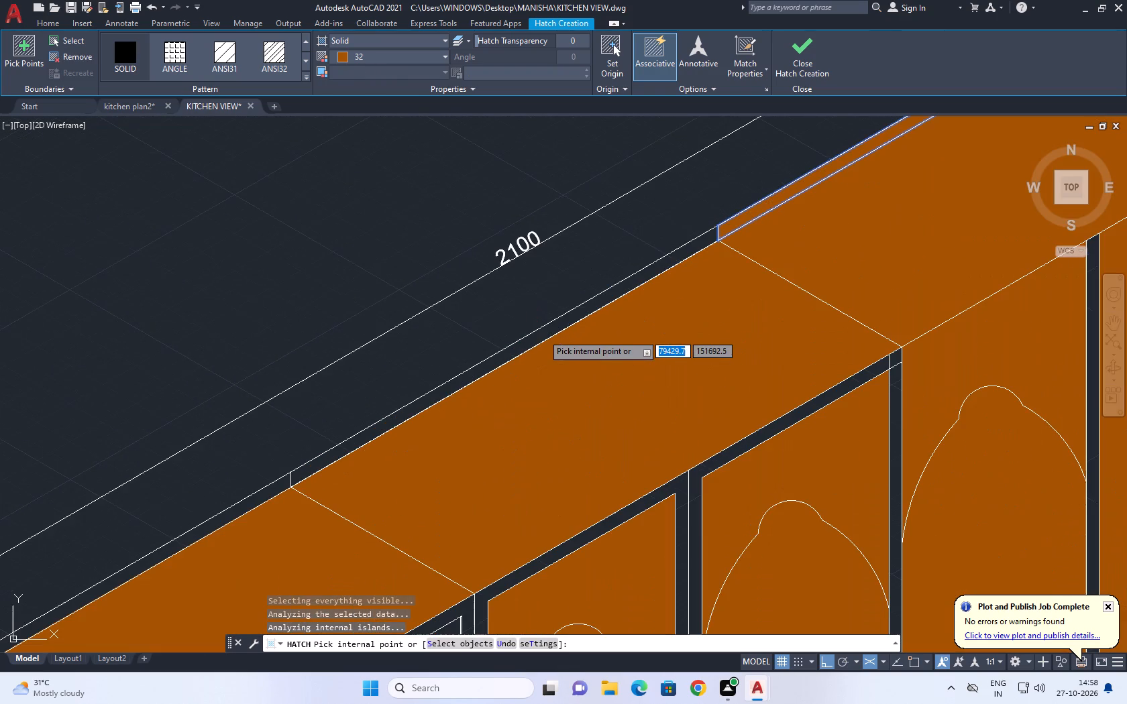
pyautogui.scroll(-3, 543, 334)
pyautogui.click(543, 334)
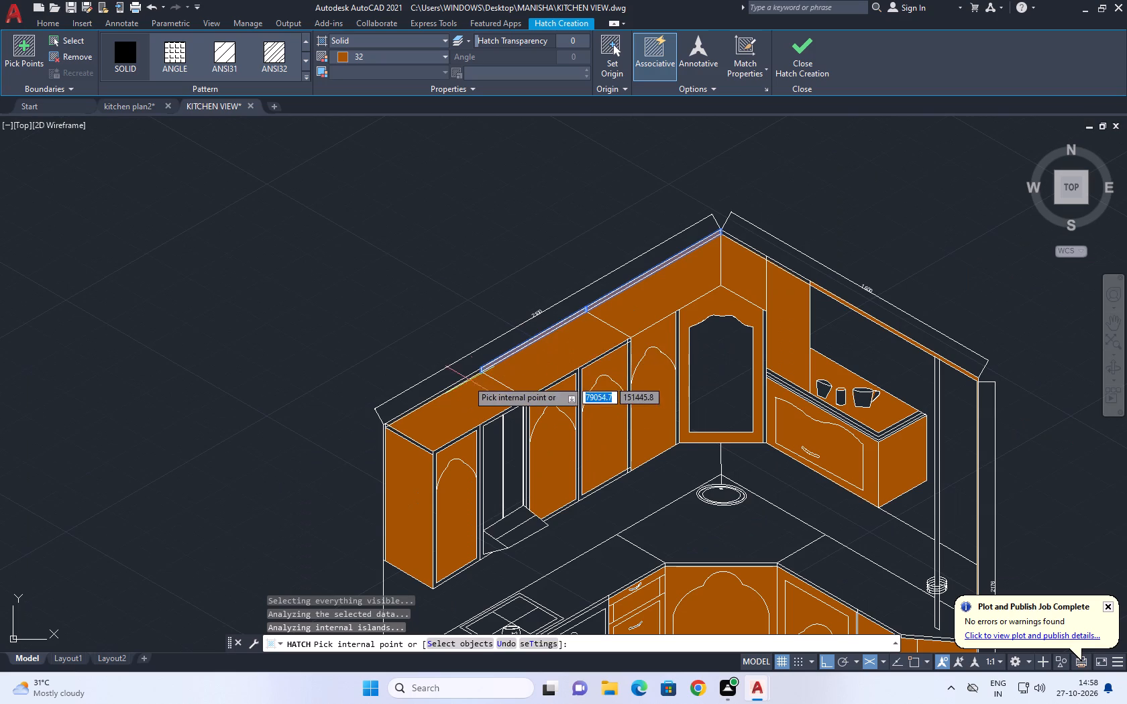
pyautogui.click(460, 381)
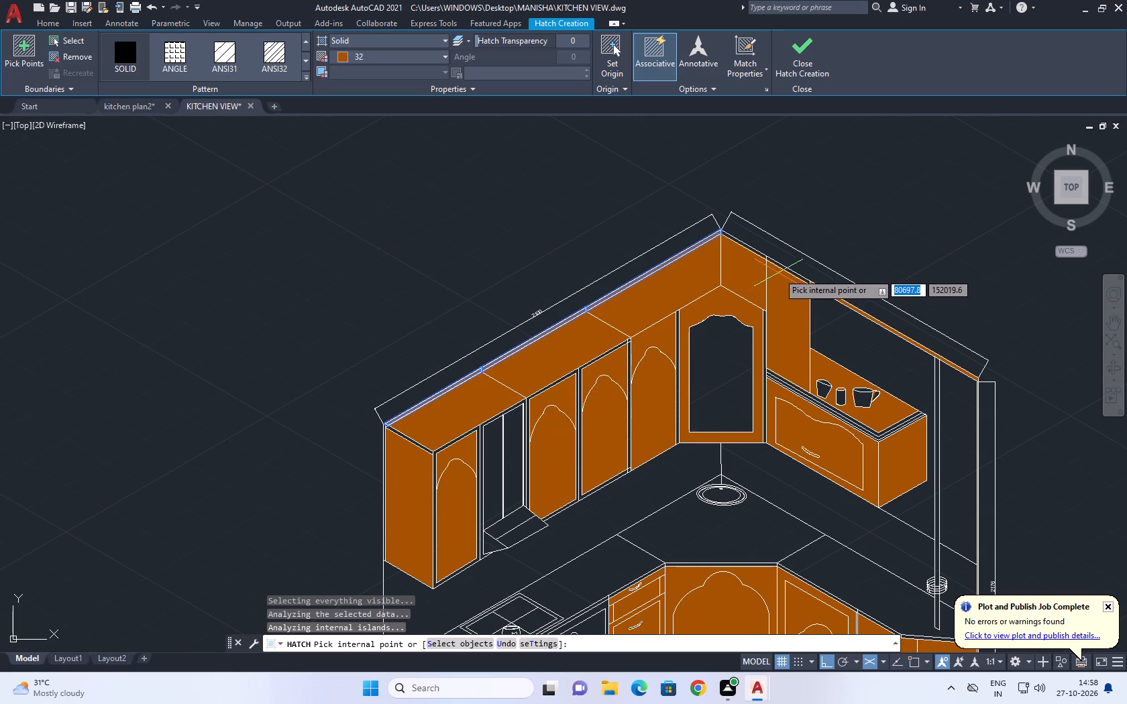
# Hatch the two thin top edge strips between the corner and the open wall section on the right wall in solid colour 32.
pyautogui.scroll(2, 779, 272)
pyautogui.click(787, 266)
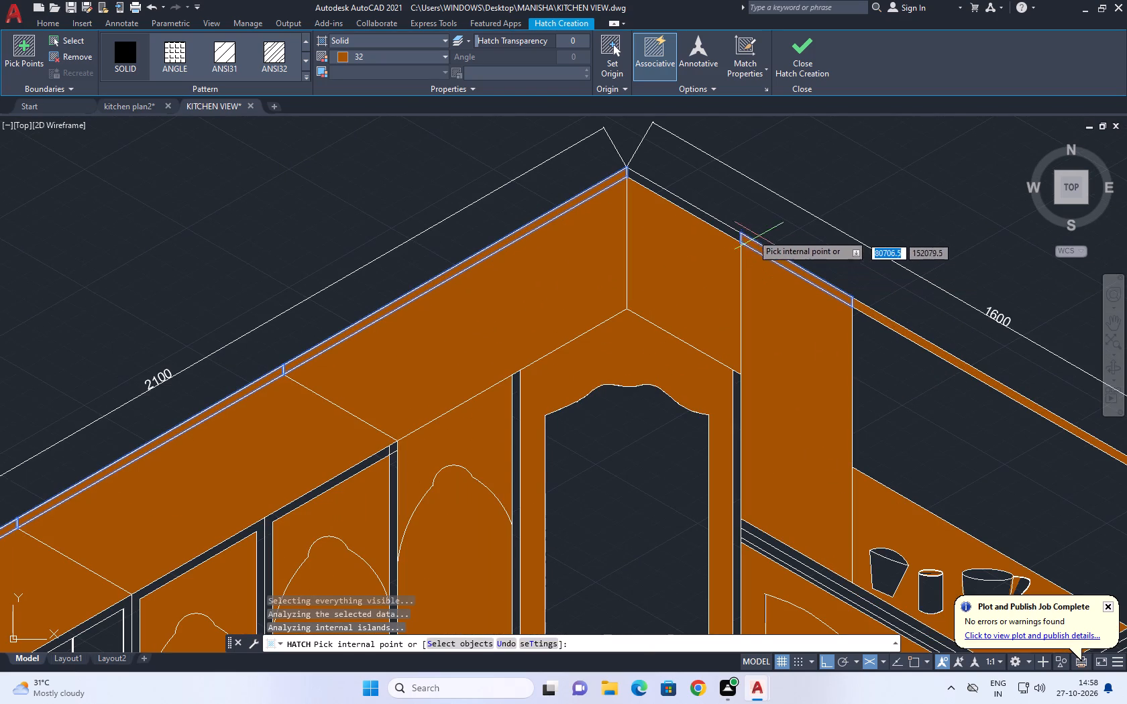
pyautogui.click(711, 219)
pyautogui.press('Escape')
# Examine the upper and base cabinets of the kitchen view for areas still without a fill.
pyautogui.scroll(-2, 648, 231)
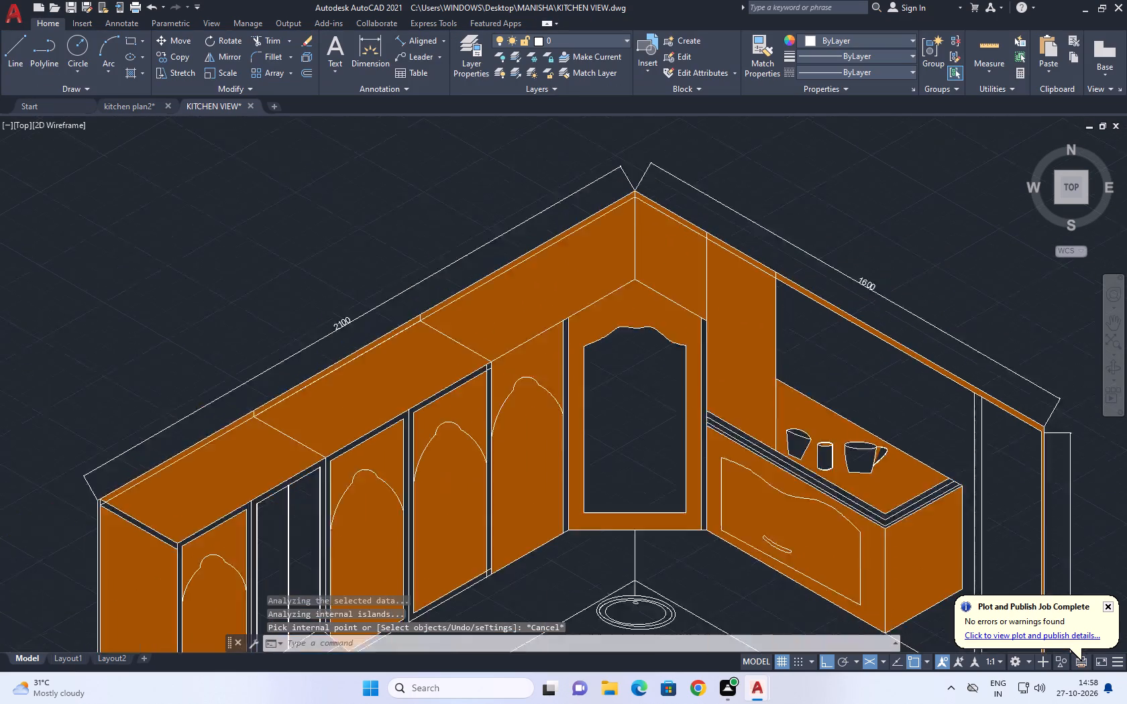
pyautogui.scroll(-1, 648, 231)
pyautogui.moveTo(785, 428); pyautogui.dragTo(766, 302, button='middle')
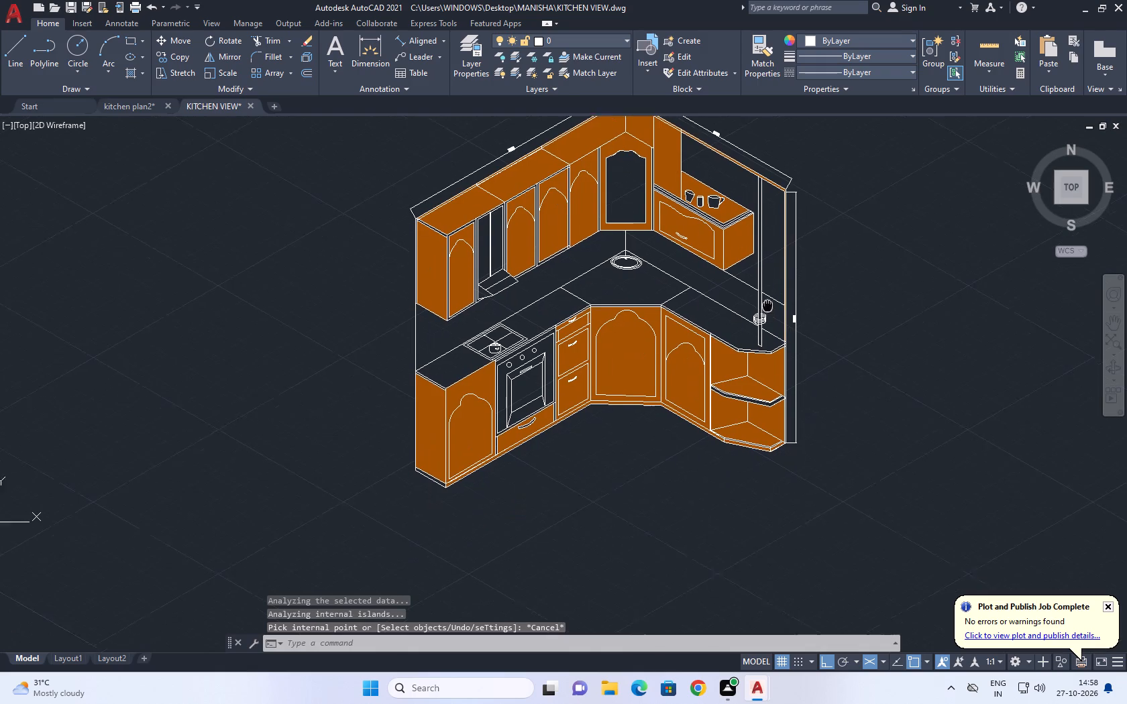
pyautogui.moveTo(766, 302); pyautogui.dragTo(760, 273, button='middle')
pyautogui.middleClick(760, 273)
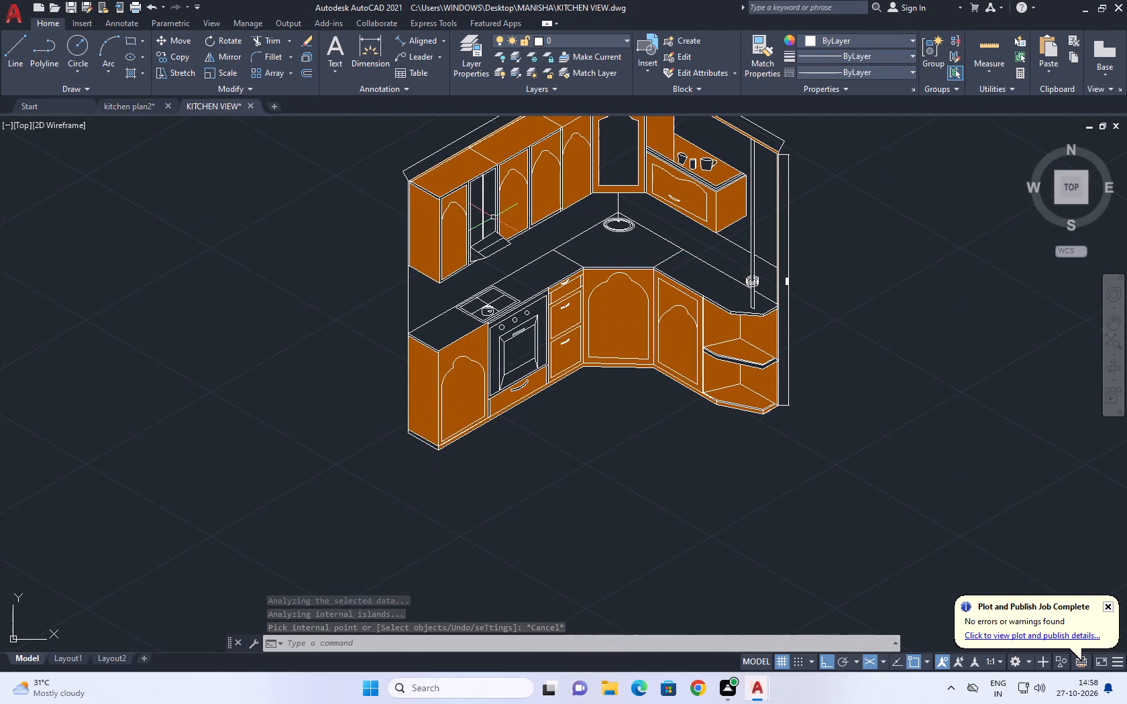
pyautogui.scroll(2, 486, 211)
pyautogui.moveTo(705, 394); pyautogui.dragTo(698, 421, button='middle')
pyautogui.moveTo(422, 257); pyautogui.dragTo(428, 428, button='middle')
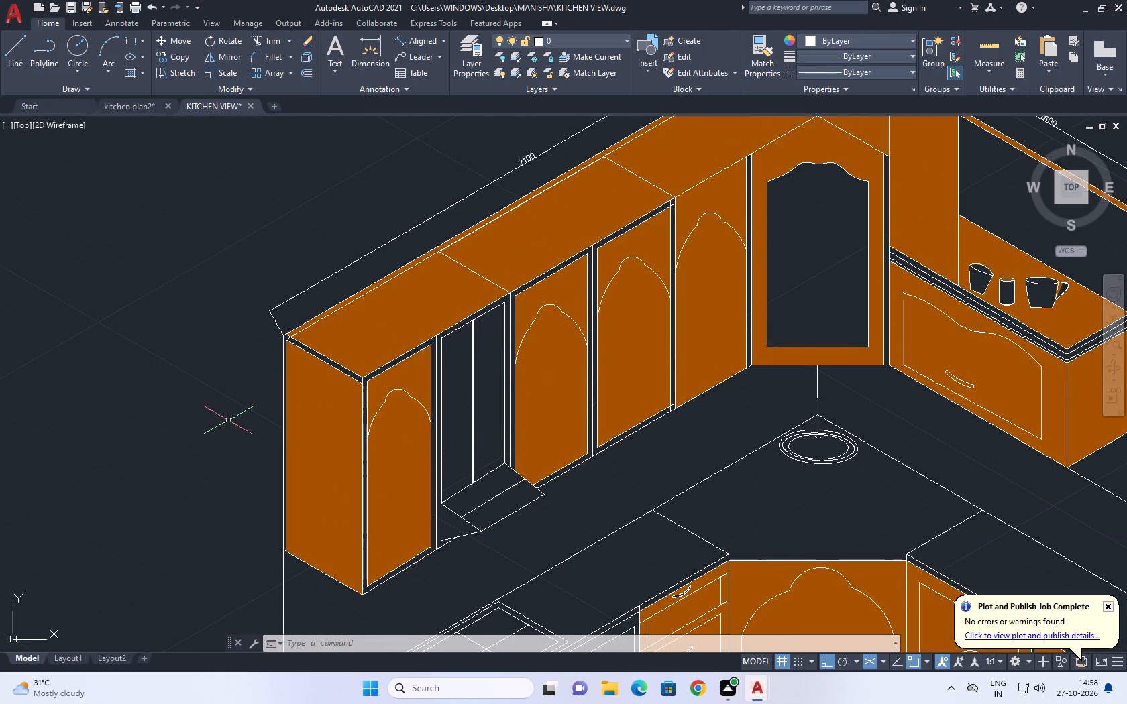
pyautogui.scroll(-3, 527, 426)
pyautogui.moveTo(653, 406); pyautogui.dragTo(640, 339, button='middle')
pyautogui.scroll(2, 650, 268)
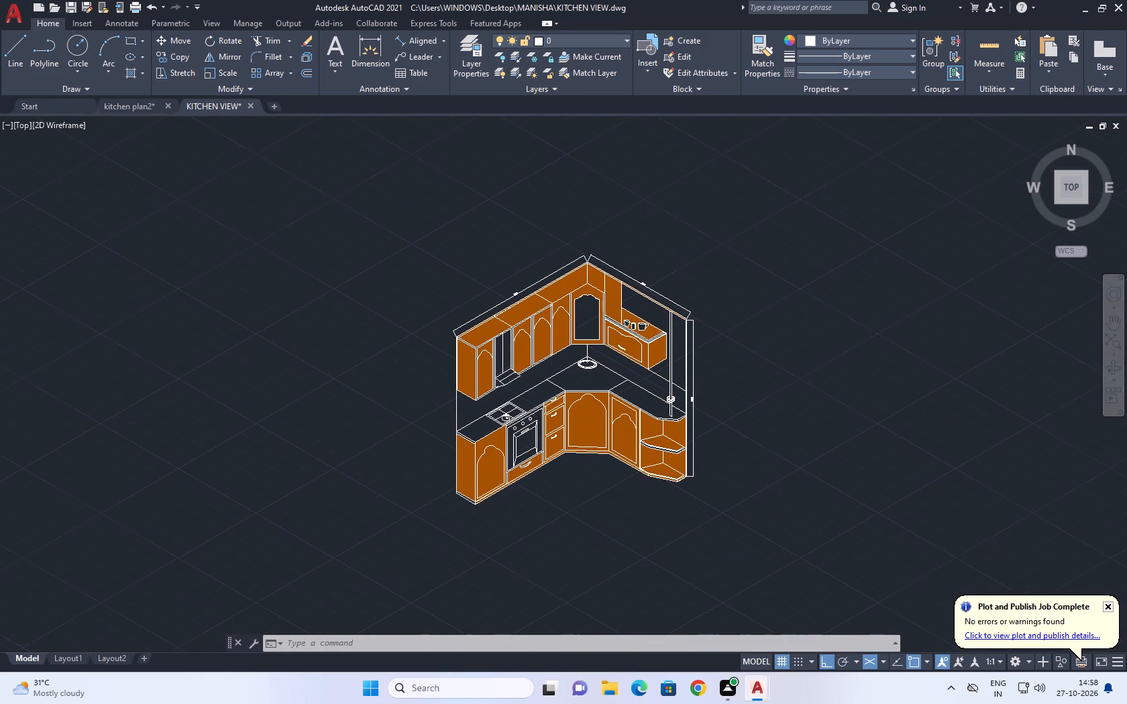
# Hatch the open end unit's middle shelf edge, filling both the front band and the thin strip above it with solid colour 32.
pyautogui.press('space')
pyautogui.moveTo(696, 521); pyautogui.dragTo(694, 410, button='middle')
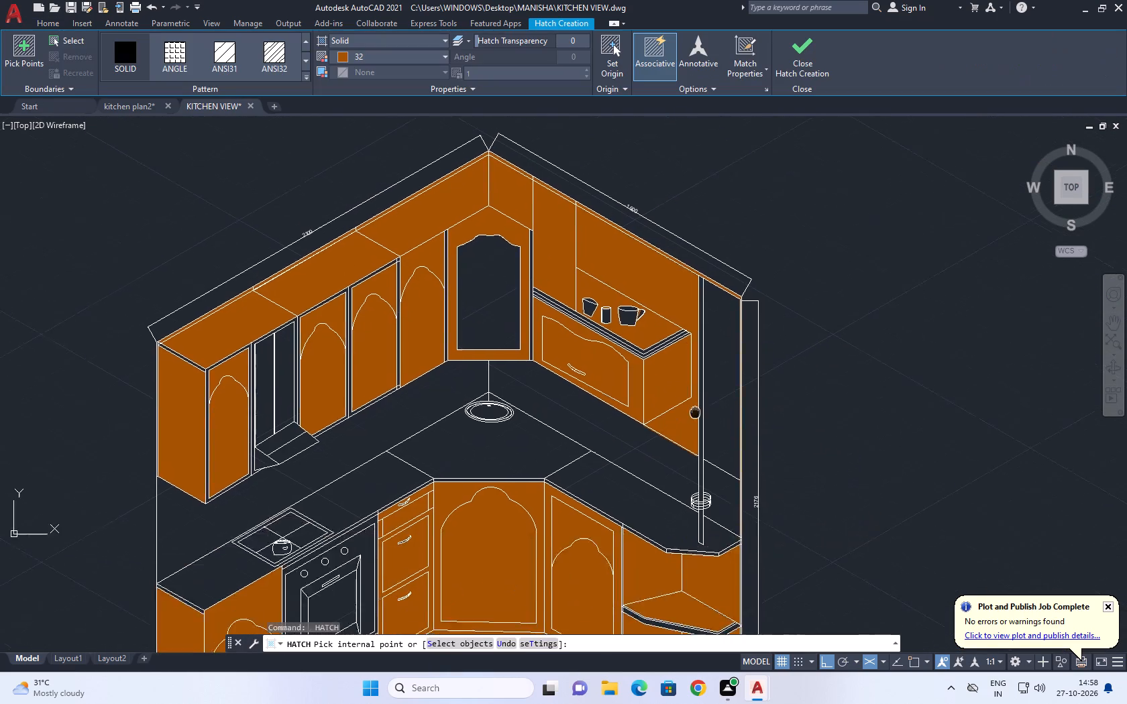
pyautogui.scroll(1, 694, 406)
pyautogui.scroll(-2, 708, 497)
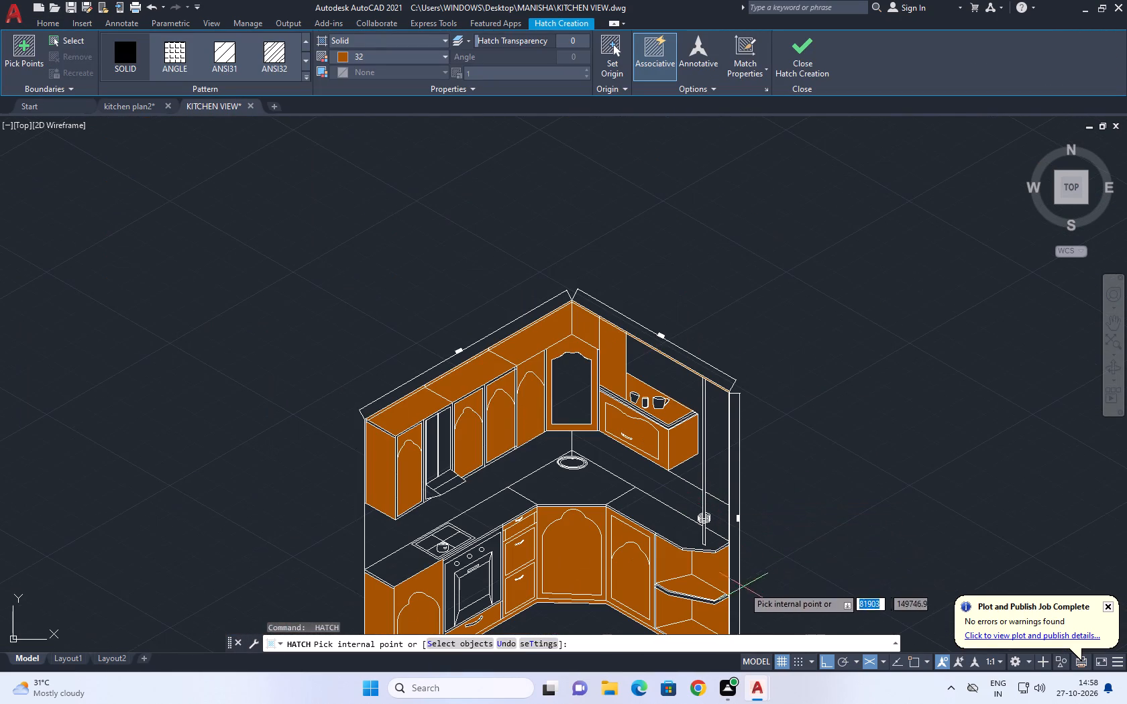
pyautogui.moveTo(710, 608); pyautogui.dragTo(653, 406, button='middle')
pyautogui.scroll(3, 633, 389)
pyautogui.click(683, 430)
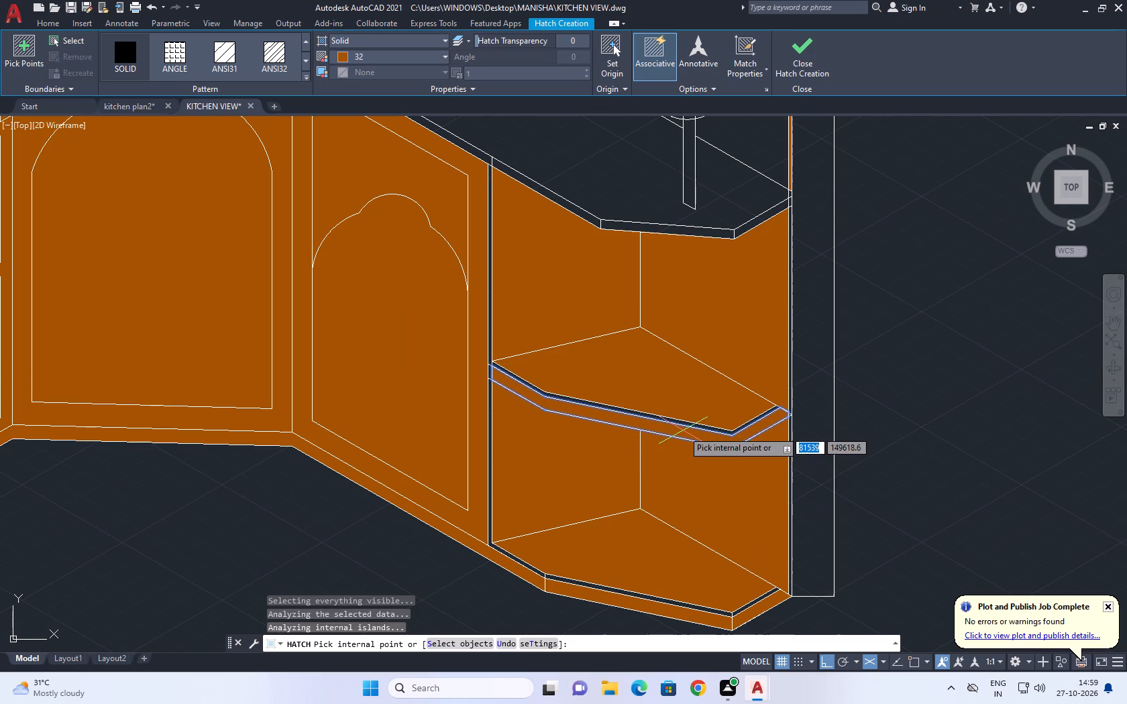
pyautogui.click(683, 424)
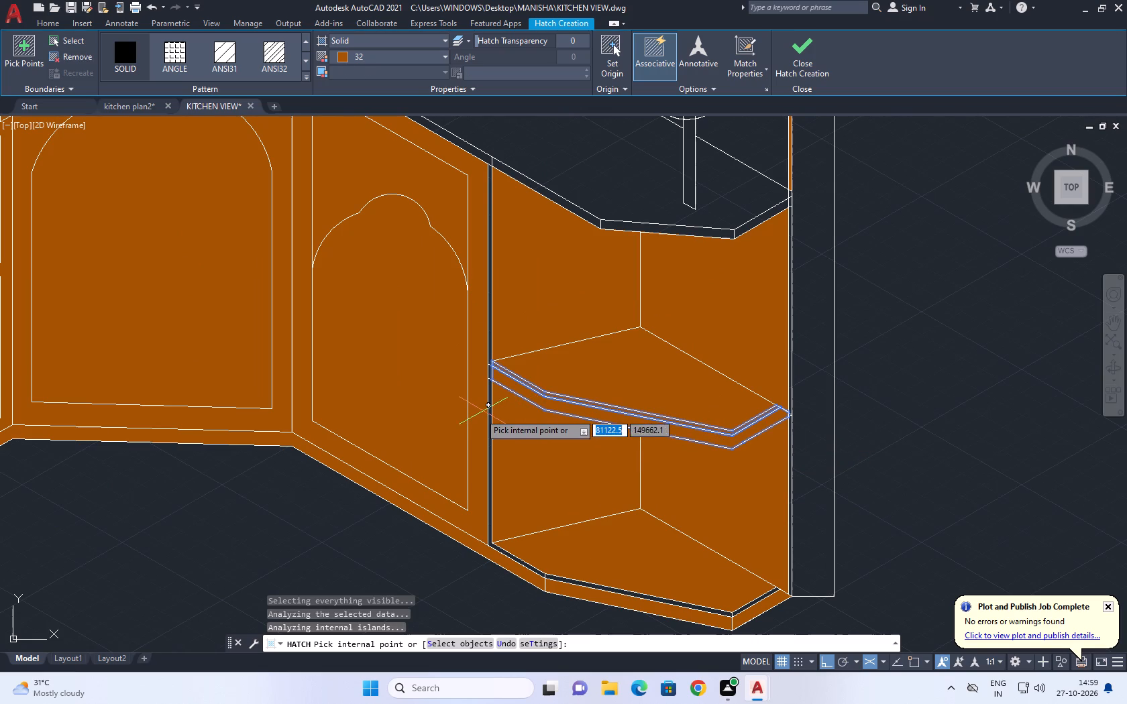
# Hatch the narrow vertical strip between the adjacent cabinet door and the open end unit's lower compartment in solid colour 32.
pyautogui.click(487, 410)
pyautogui.scroll(1, 494, 406)
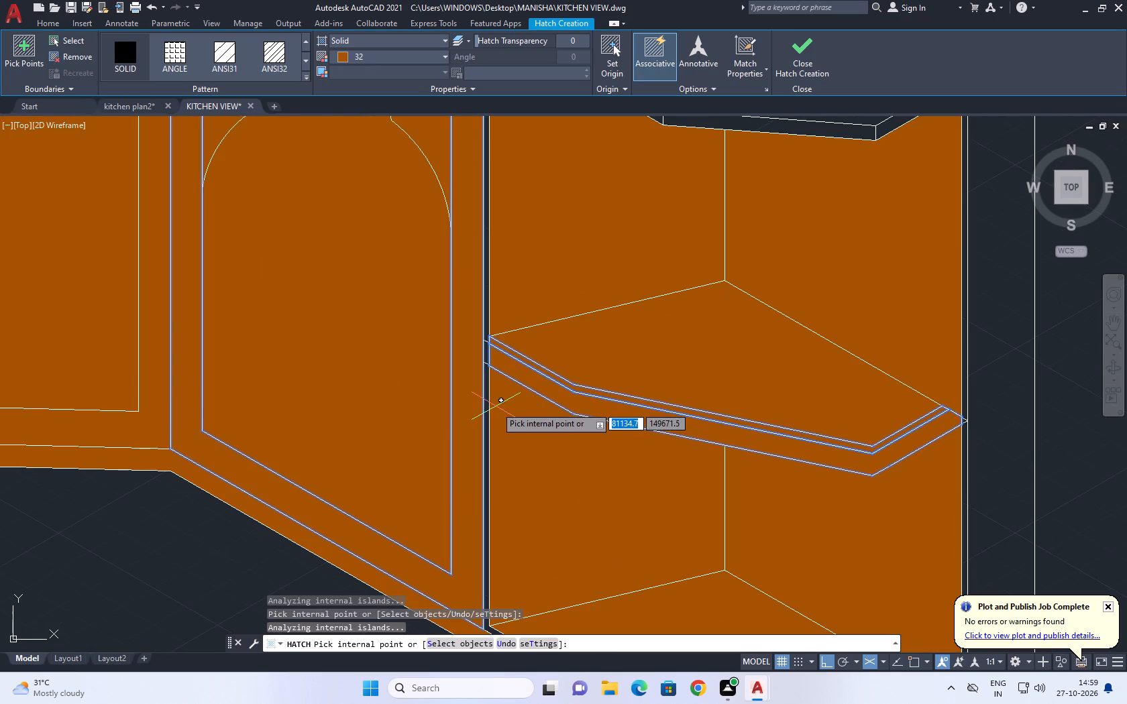
pyautogui.scroll(-3, 488, 390)
pyautogui.click(488, 386)
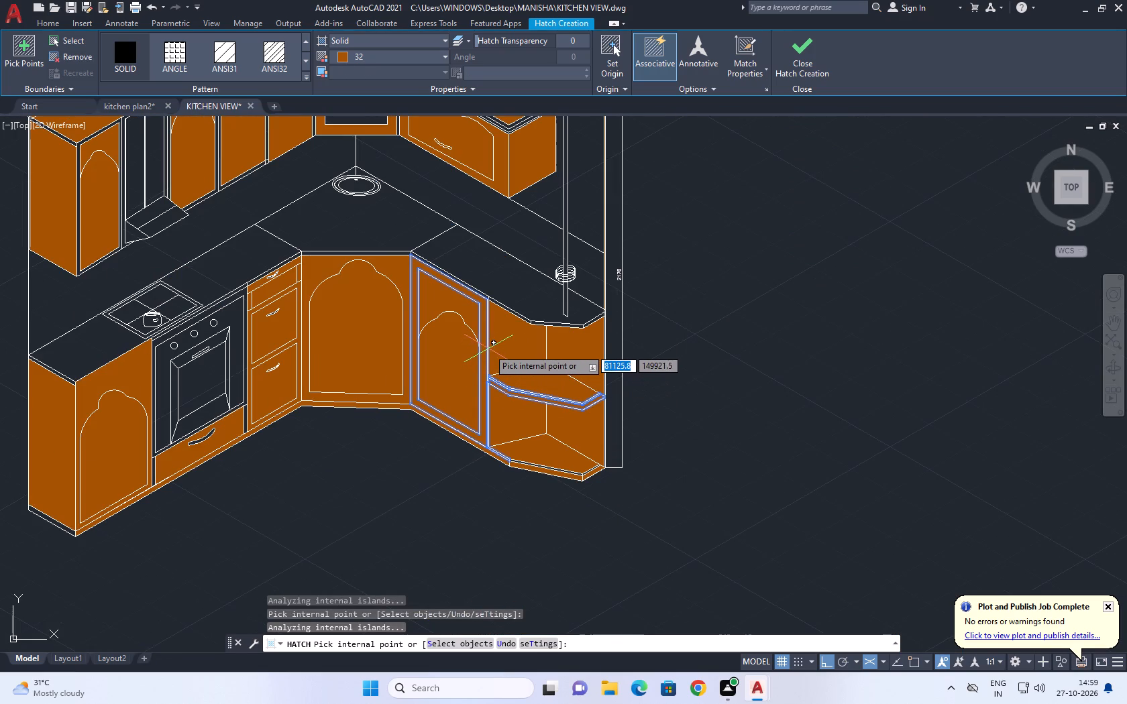
pyautogui.click(490, 347)
# Hatch the bottom shelf's thin edge strip, filling its long front part and its short angled end with solid colour 32.
pyautogui.scroll(2, 563, 465)
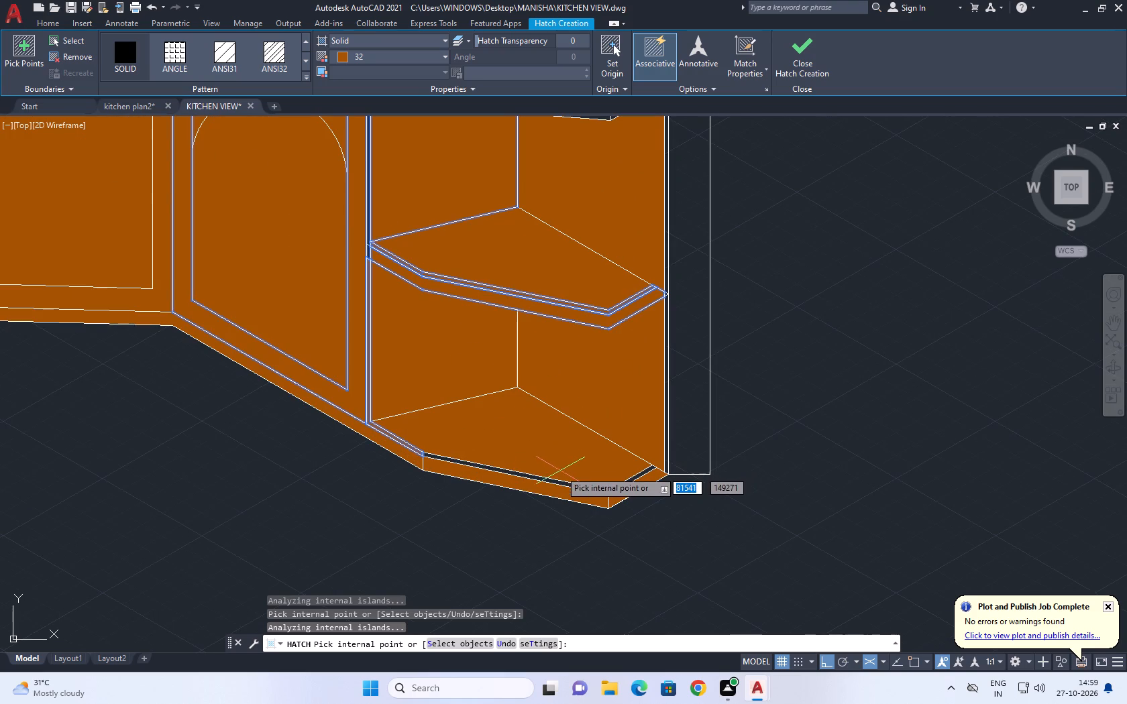
pyautogui.click(557, 482)
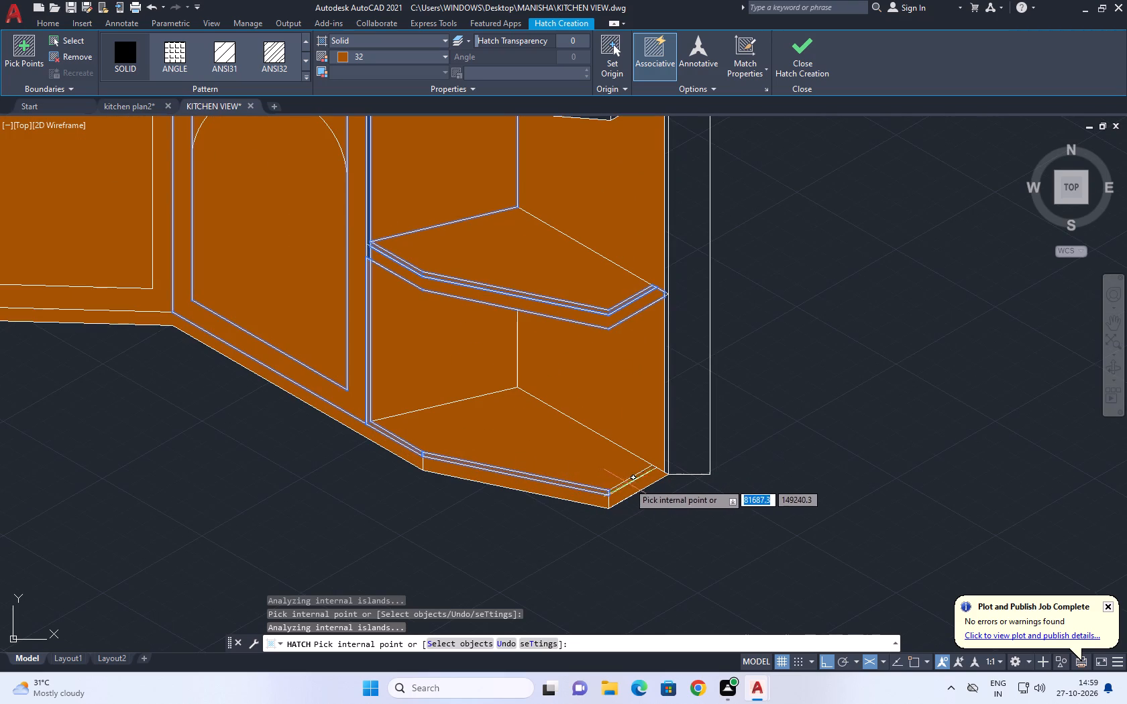
pyautogui.click(629, 479)
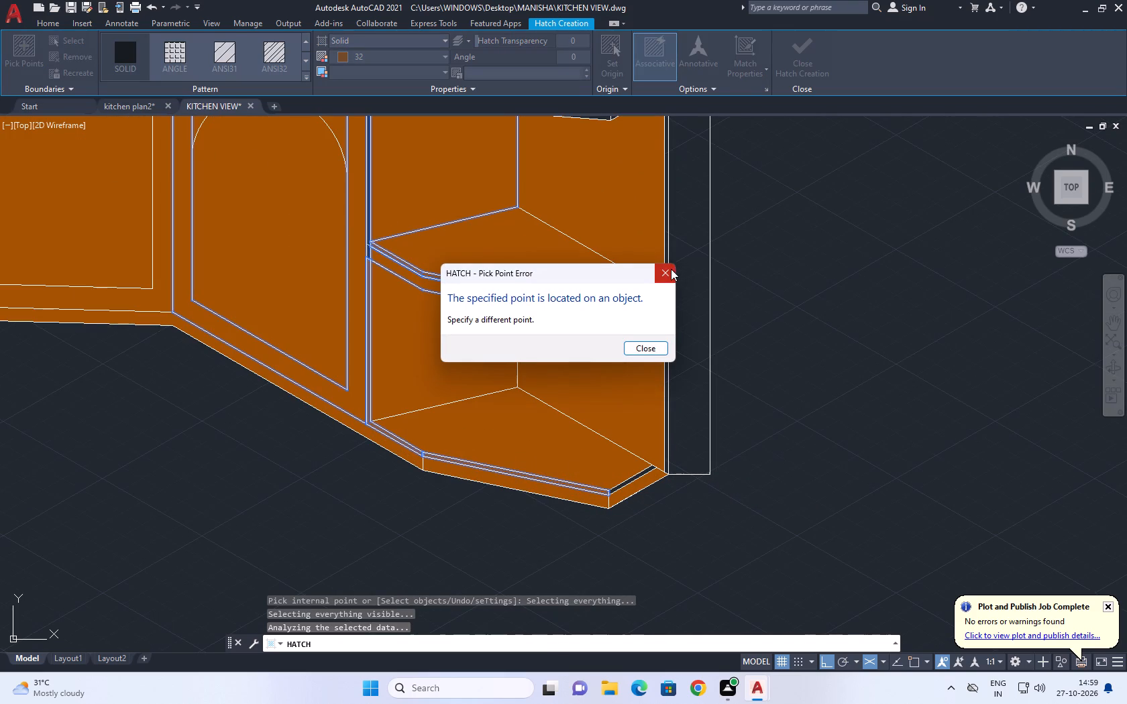
pyautogui.click(671, 269)
pyautogui.scroll(3, 629, 486)
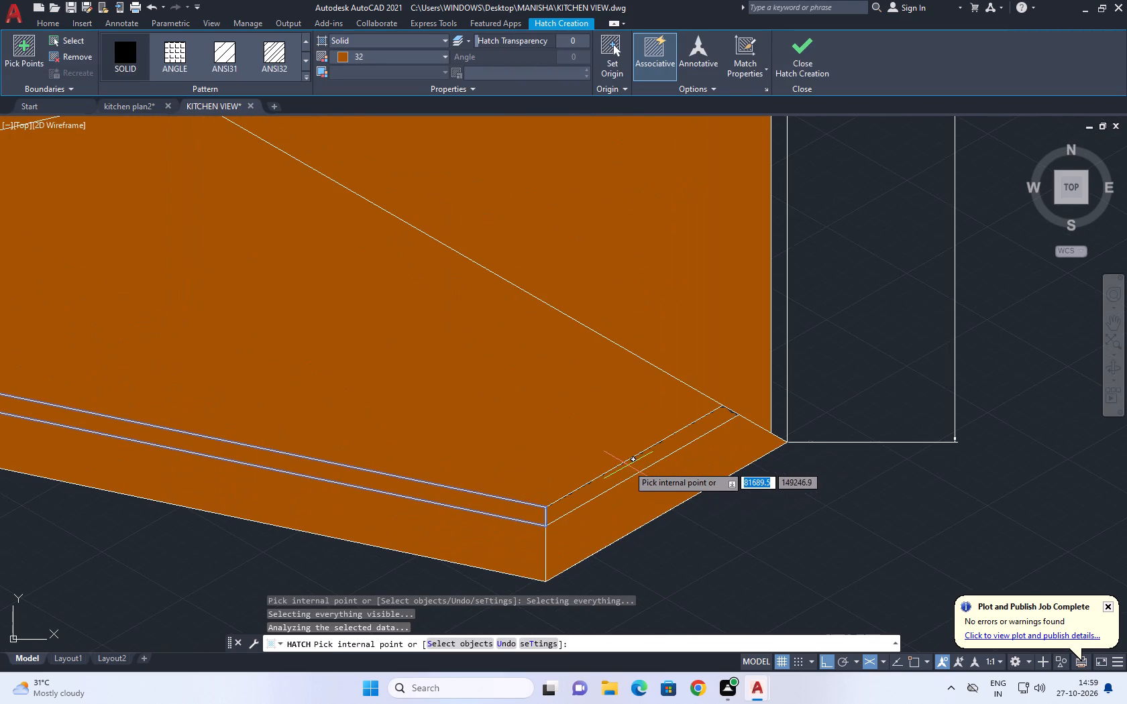
pyautogui.click(628, 465)
pyautogui.scroll(-4, 697, 489)
pyautogui.scroll(1, 761, 471)
pyautogui.moveTo(751, 466); pyautogui.dragTo(674, 429, button='middle')
pyautogui.press('space')
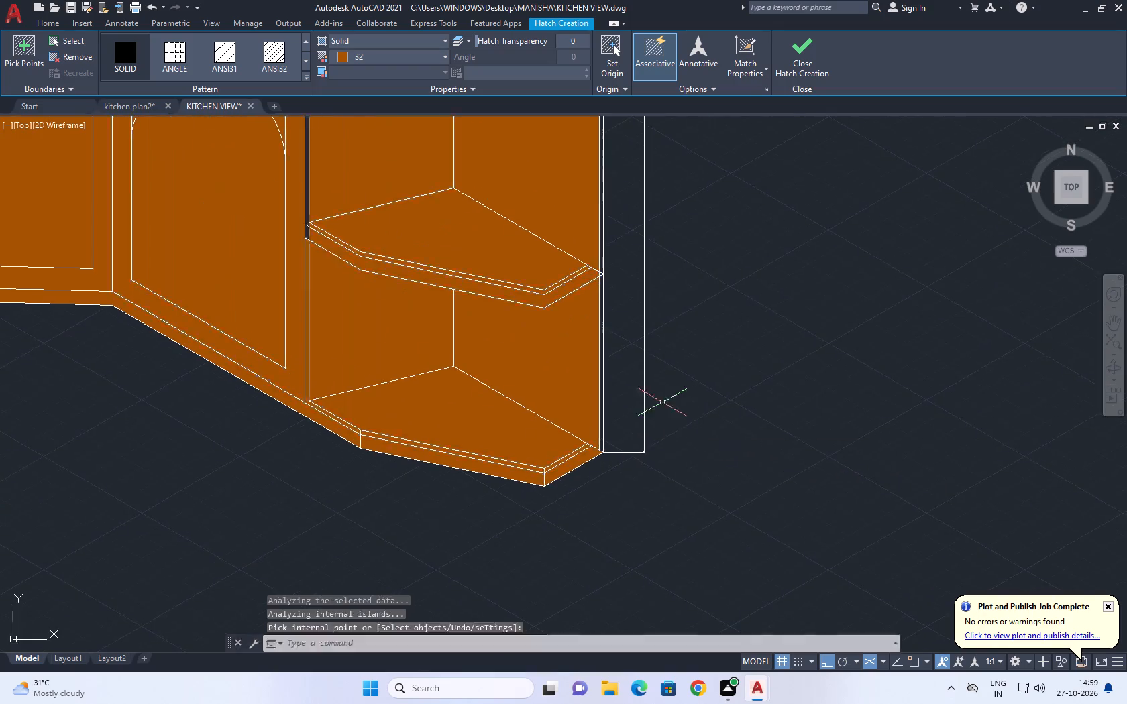
# Hatch the narrow vertical strip along the open end unit's outer wall edge, beside its upper and lower compartments, in solid colour 32.
pyautogui.moveTo(621, 380); pyautogui.dragTo(651, 518, button='middle')
pyautogui.press('space')
pyautogui.scroll(-3, 667, 369)
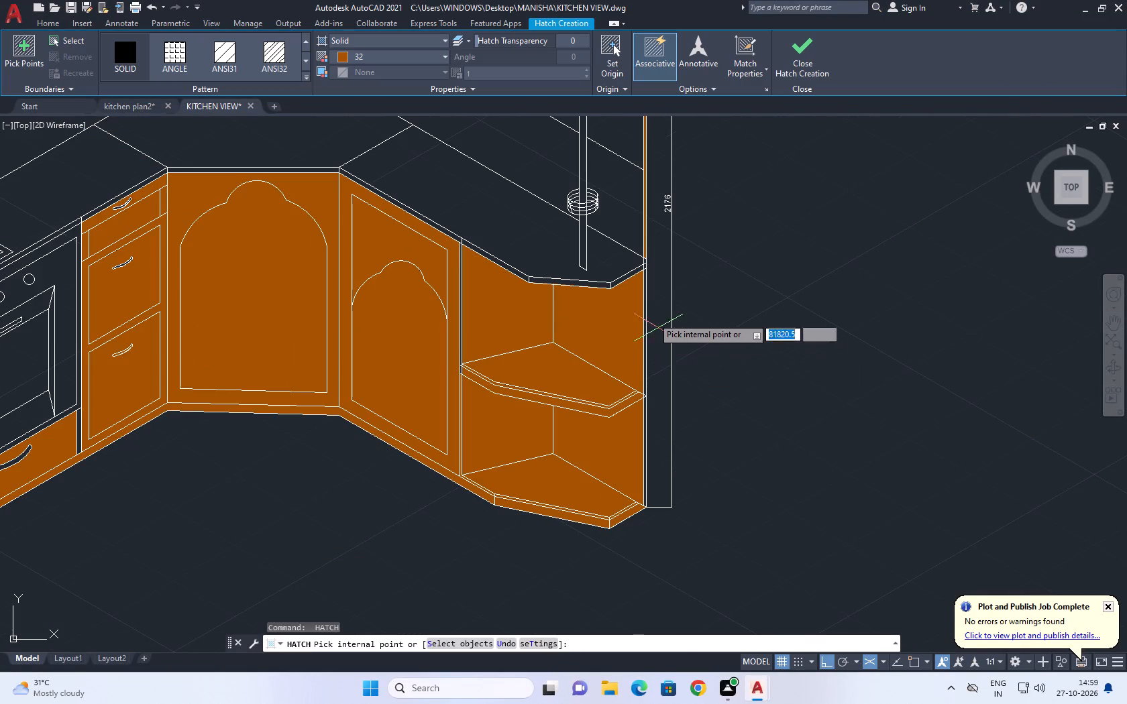
pyautogui.scroll(-1, 635, 278)
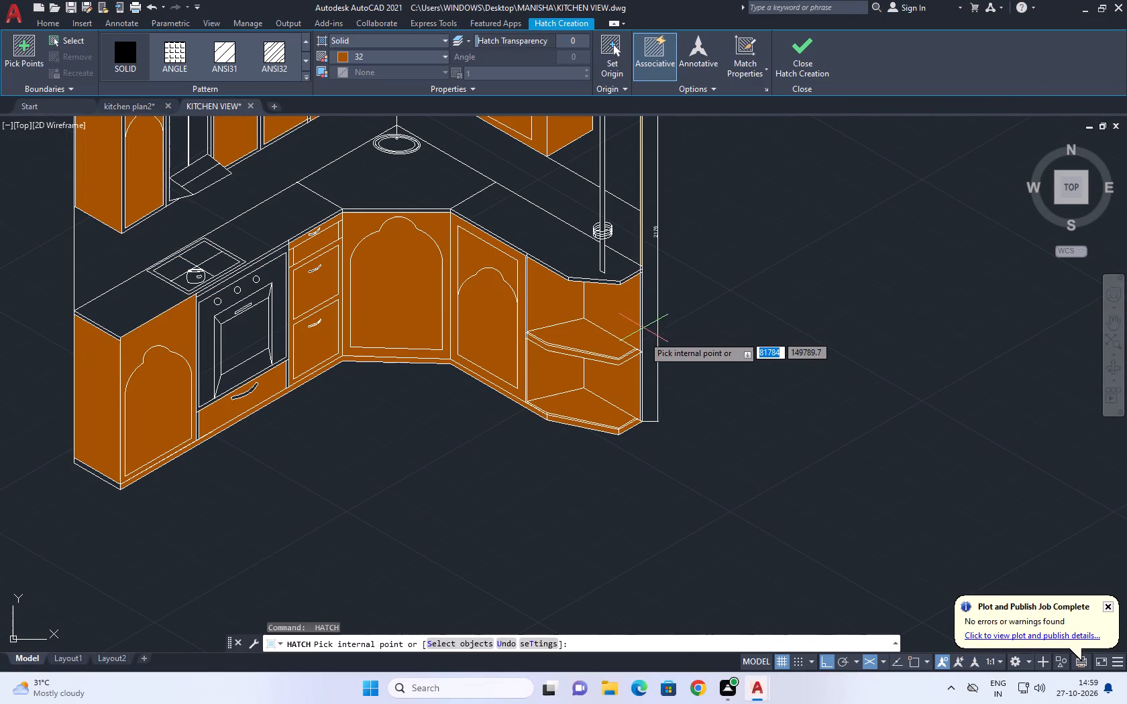
pyautogui.scroll(1, 644, 341)
pyautogui.moveTo(645, 335); pyautogui.dragTo(791, 373, button='middle')
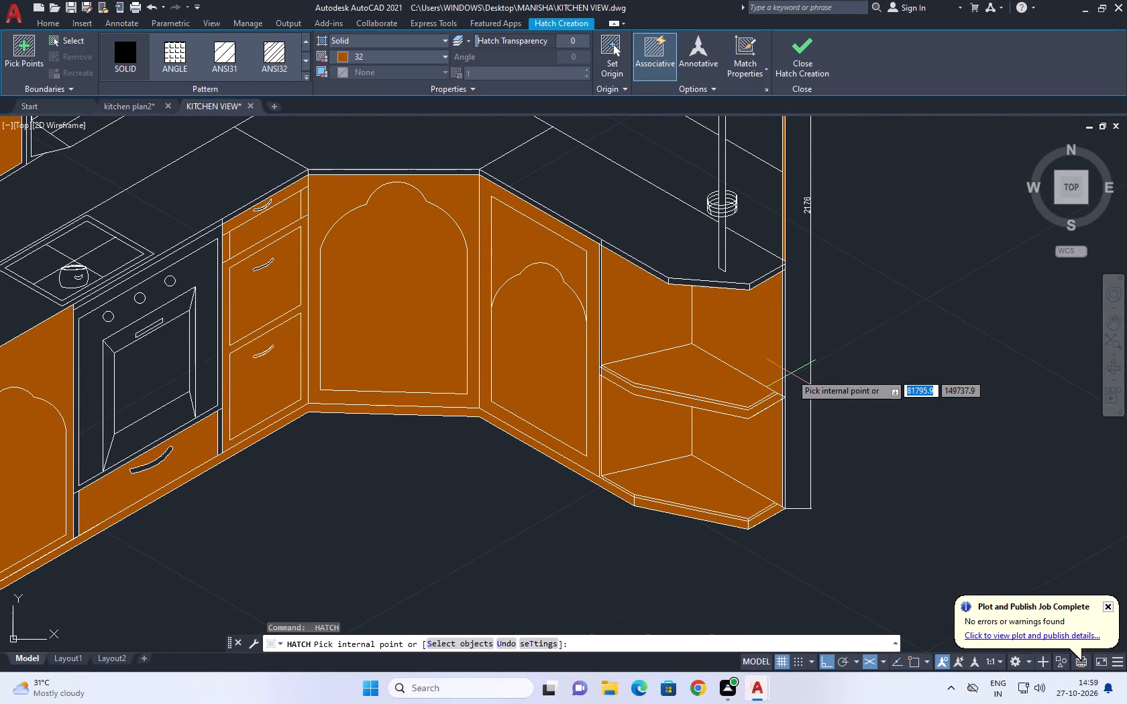
pyautogui.scroll(2, 776, 352)
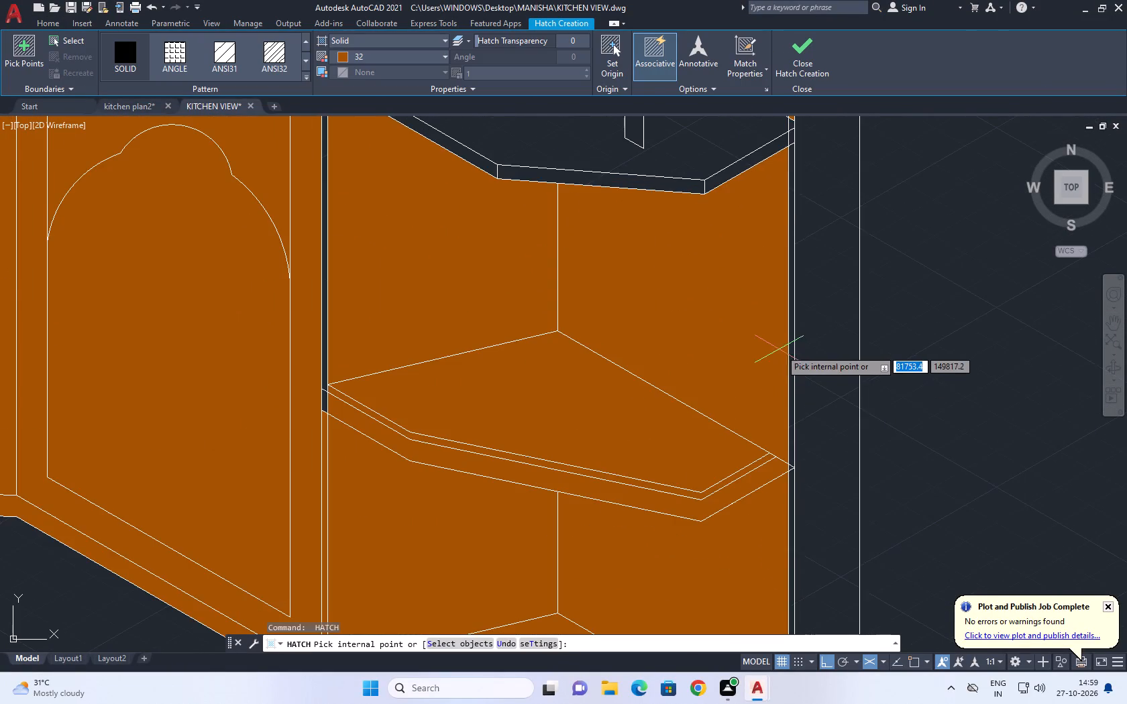
pyautogui.scroll(-2, 780, 349)
pyautogui.scroll(1, 787, 360)
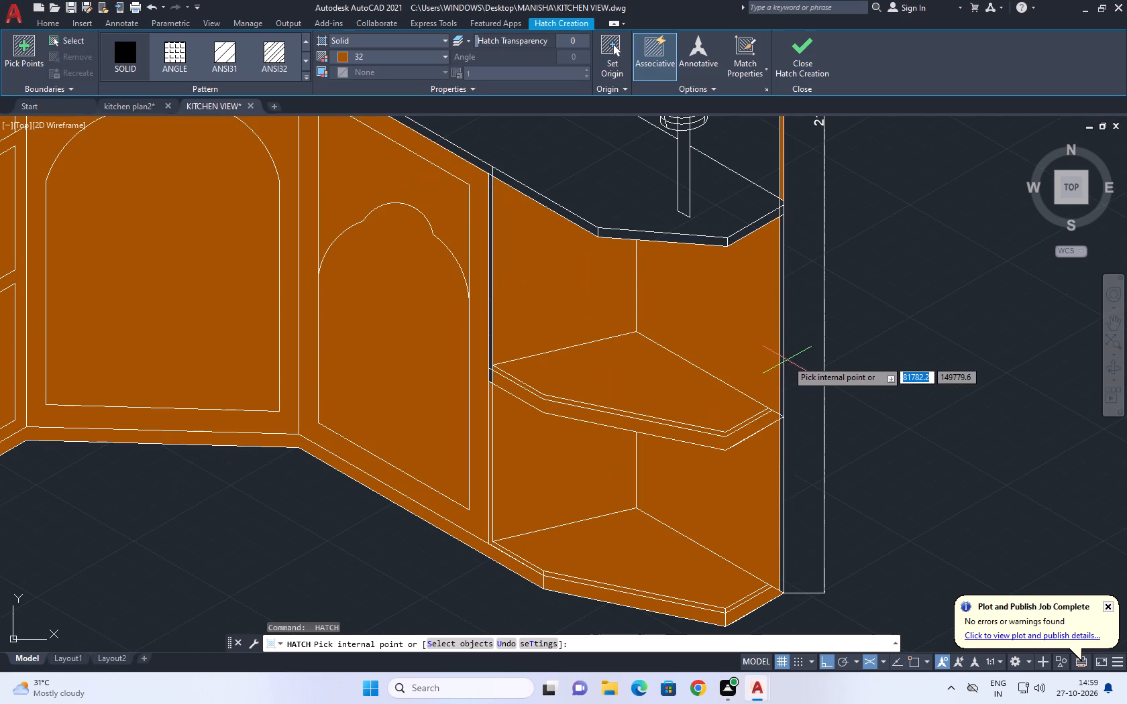
pyautogui.scroll(2, 786, 360)
pyautogui.click(778, 354)
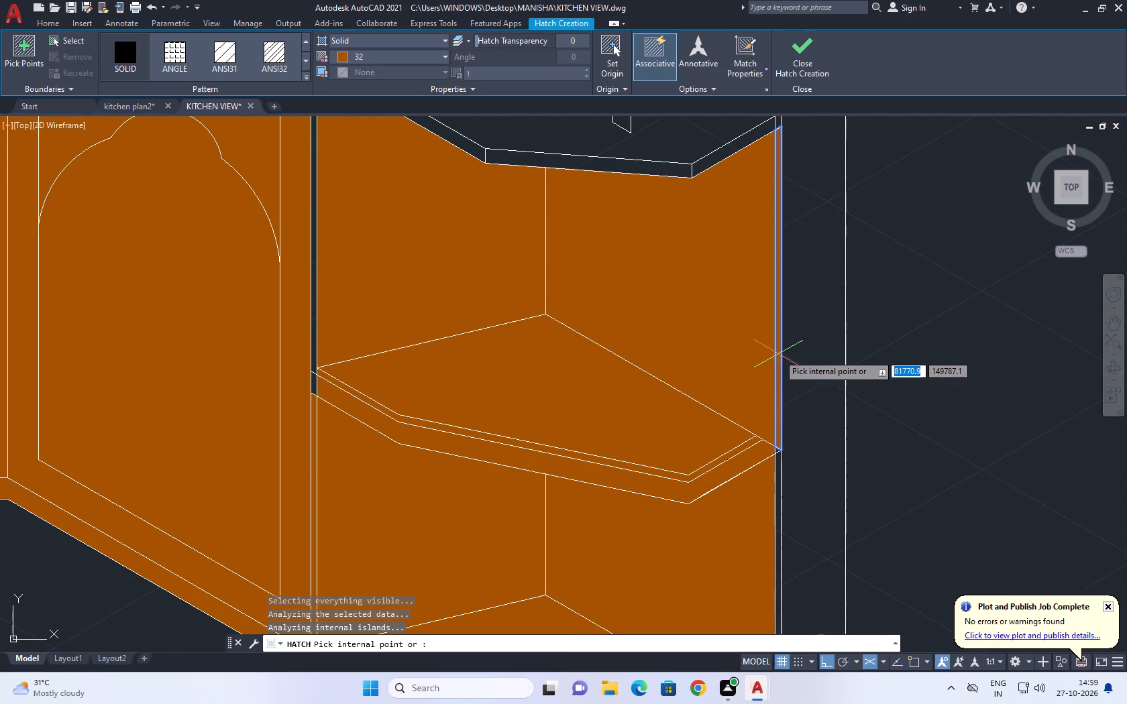
pyautogui.moveTo(782, 471); pyautogui.dragTo(727, 213, button='middle')
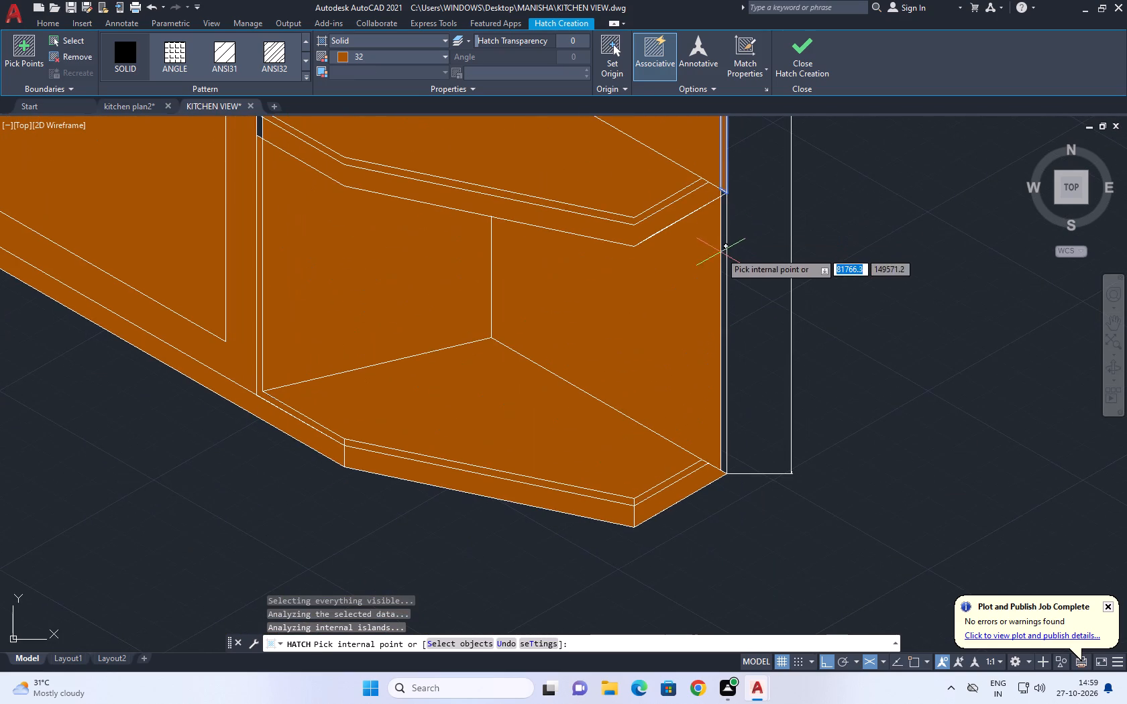
pyautogui.click(724, 267)
# Fill the tiny triangular gap between the two strip fills at the middle shelf's outer corner with solid colour 32.
pyautogui.scroll(-4, 725, 386)
pyautogui.scroll(3, 721, 363)
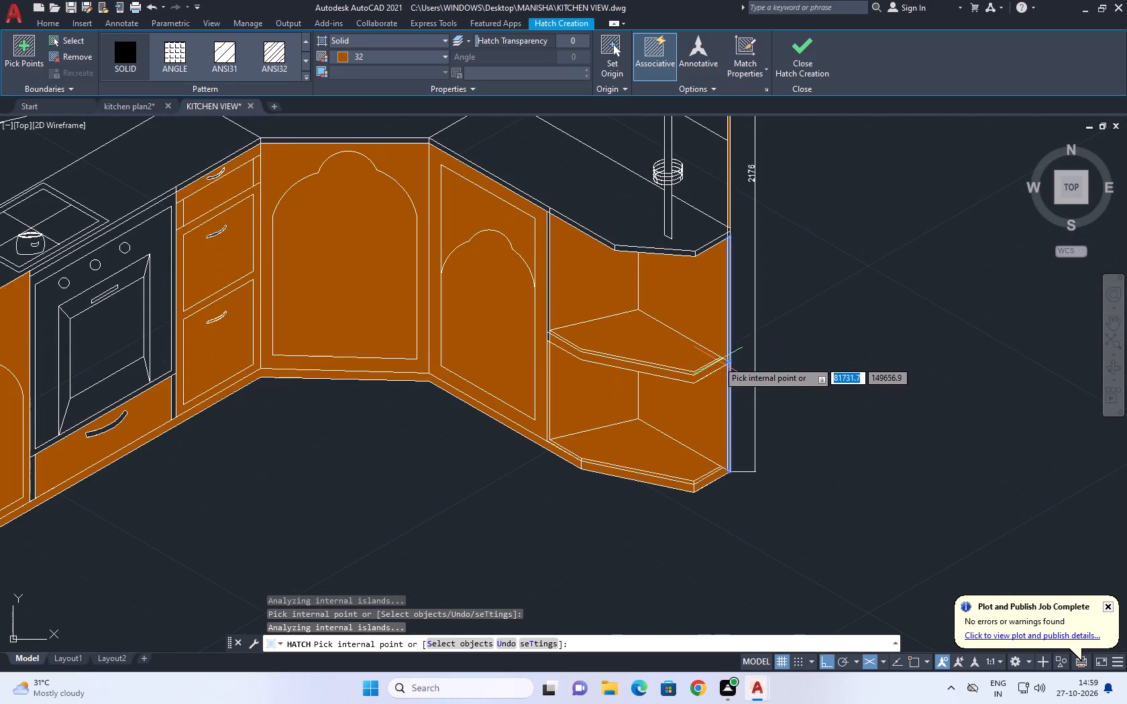
pyautogui.moveTo(712, 354); pyautogui.dragTo(673, 302, button='middle')
pyautogui.scroll(5, 687, 311)
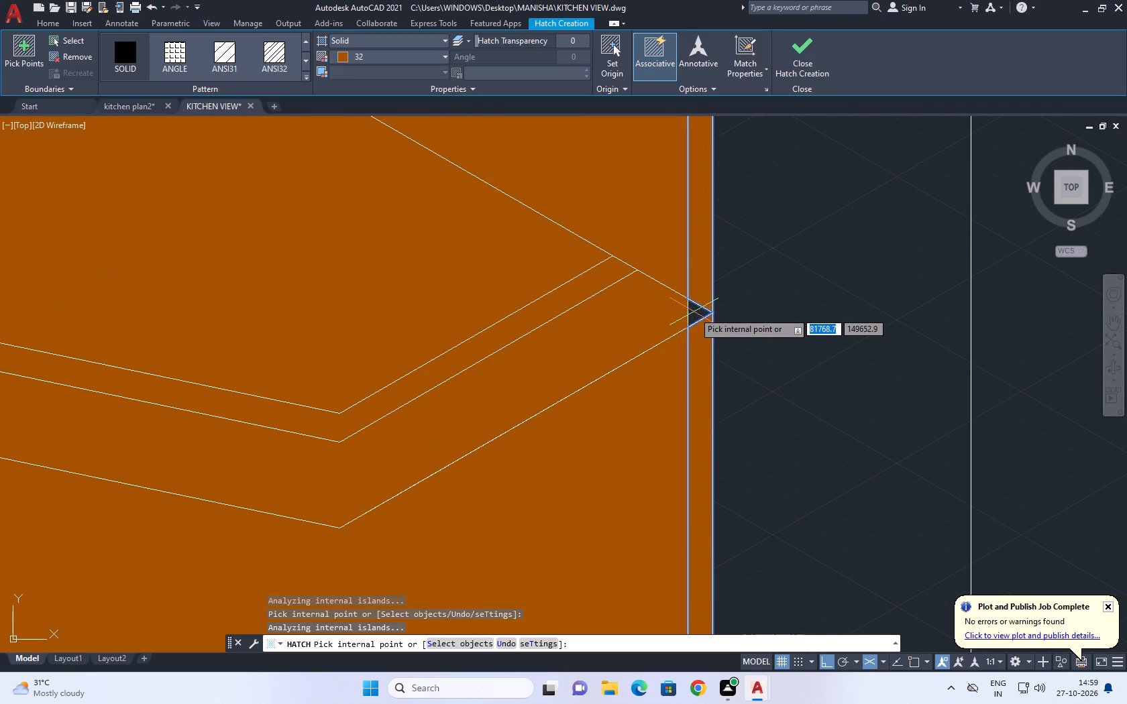
pyautogui.click(694, 312)
pyautogui.scroll(-5, 702, 331)
pyautogui.press('Escape')
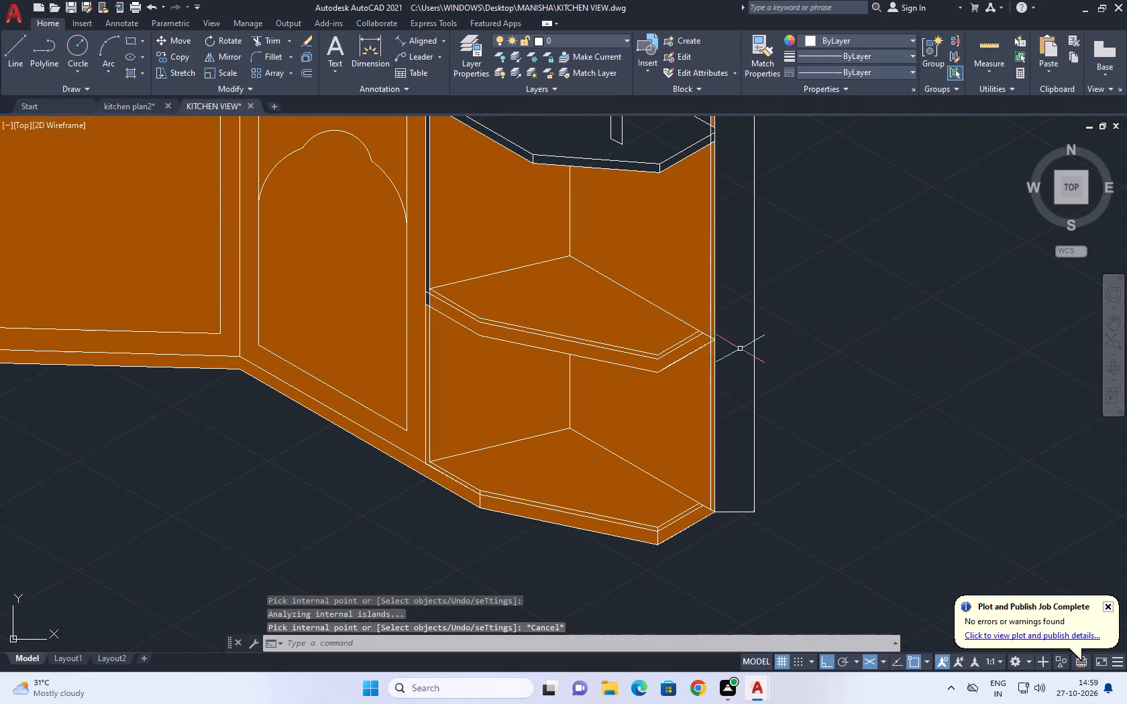
# Hatch the plinth strip under the side face of the end base cabinet next to the oven in solid colour 32.
pyautogui.scroll(-2, 792, 382)
pyautogui.moveTo(535, 403); pyautogui.dragTo(722, 430, button='middle')
pyautogui.press('space')
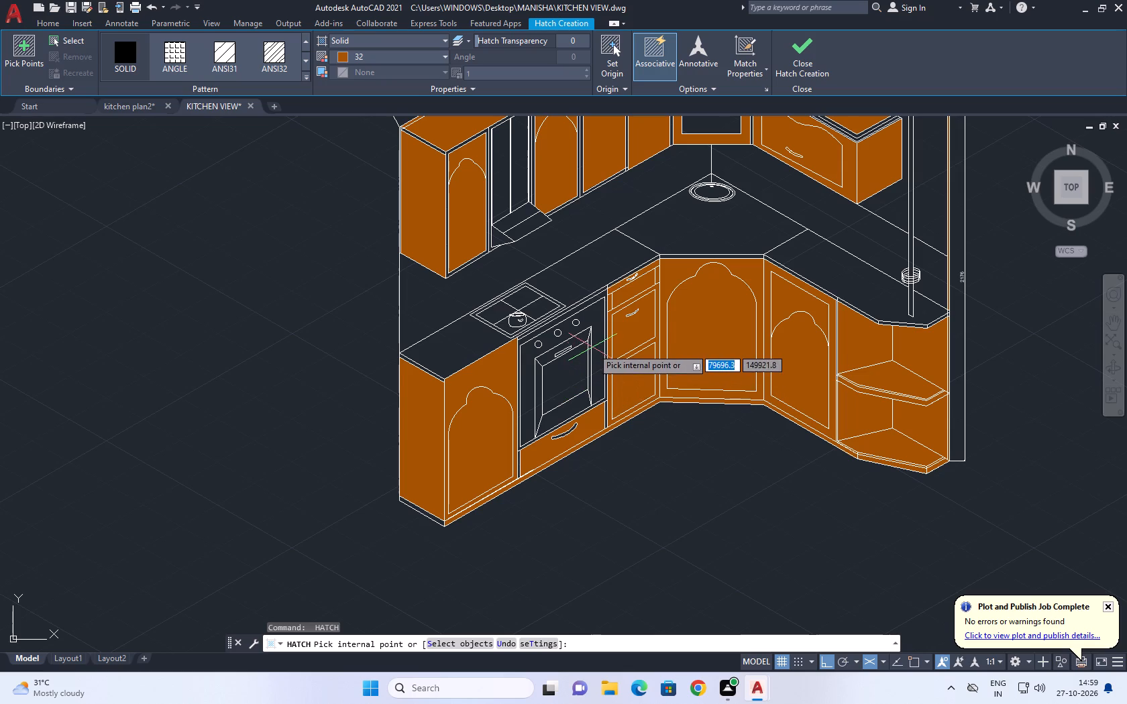
pyautogui.scroll(4, 432, 520)
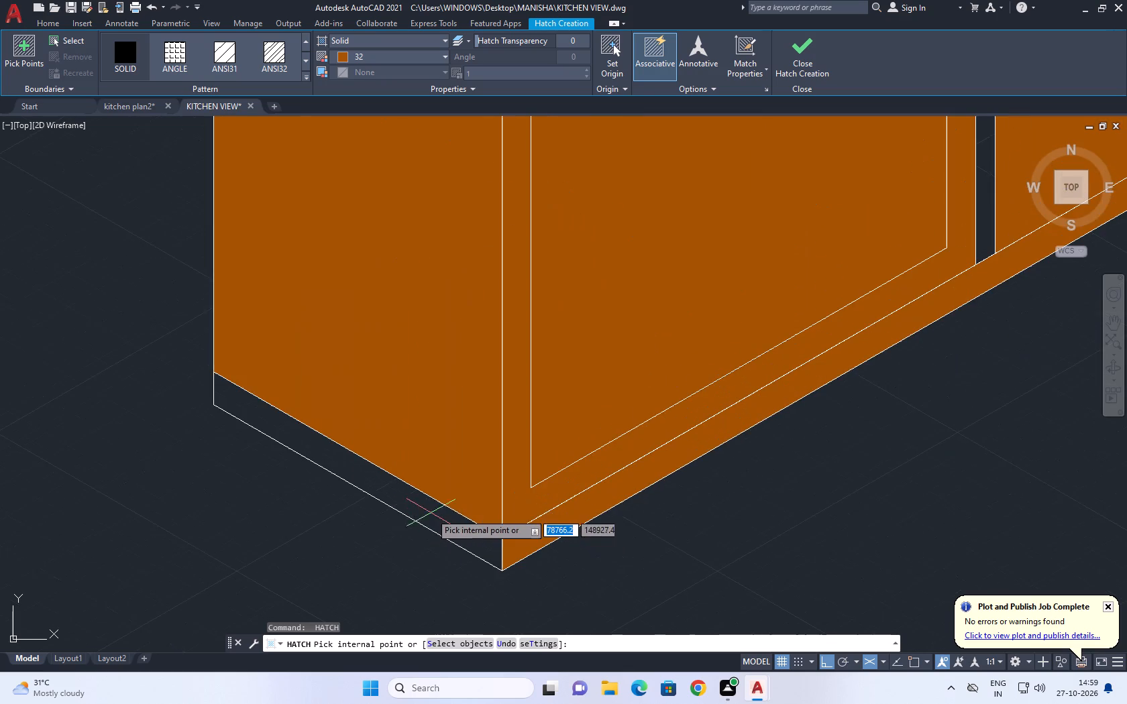
pyautogui.click(436, 502)
pyautogui.scroll(-4, 527, 514)
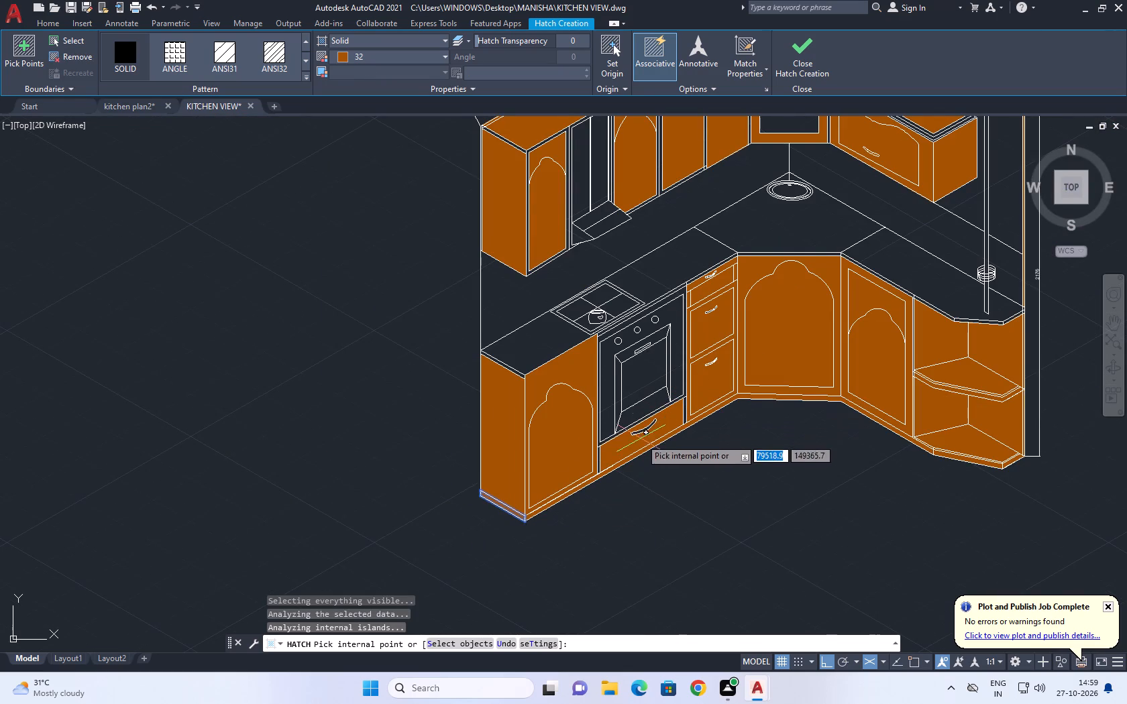
pyautogui.moveTo(627, 451); pyautogui.dragTo(576, 480, button='middle')
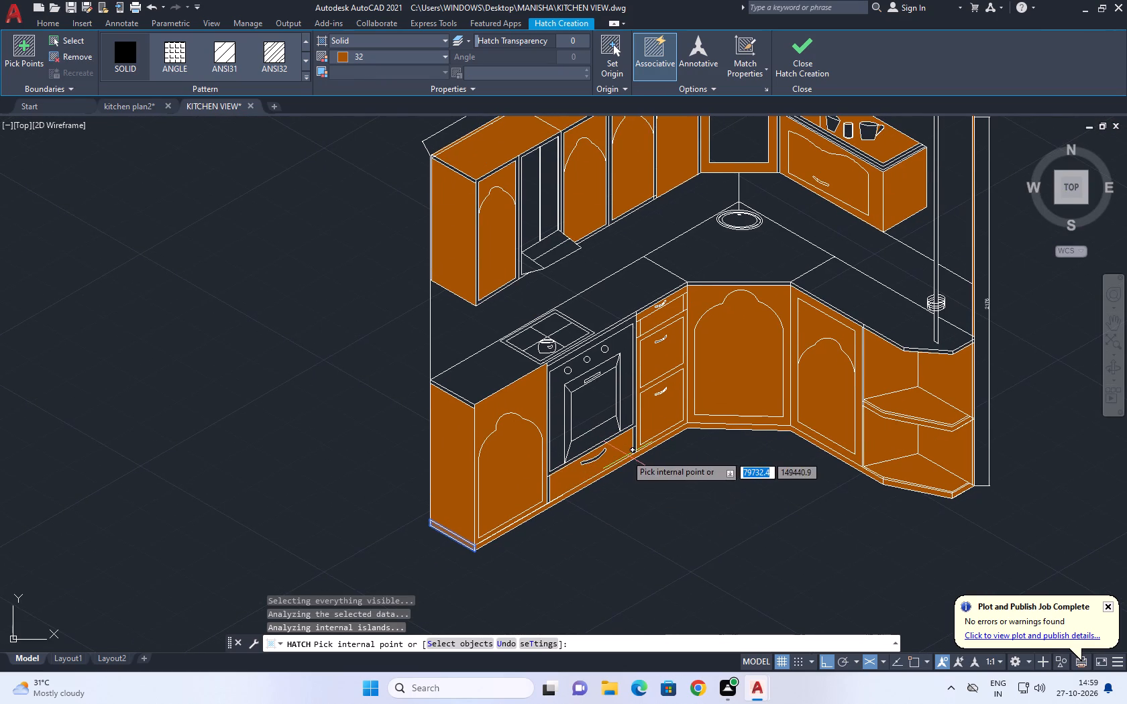
pyautogui.scroll(2, 537, 475)
pyautogui.moveTo(604, 453); pyautogui.dragTo(566, 464, button='middle')
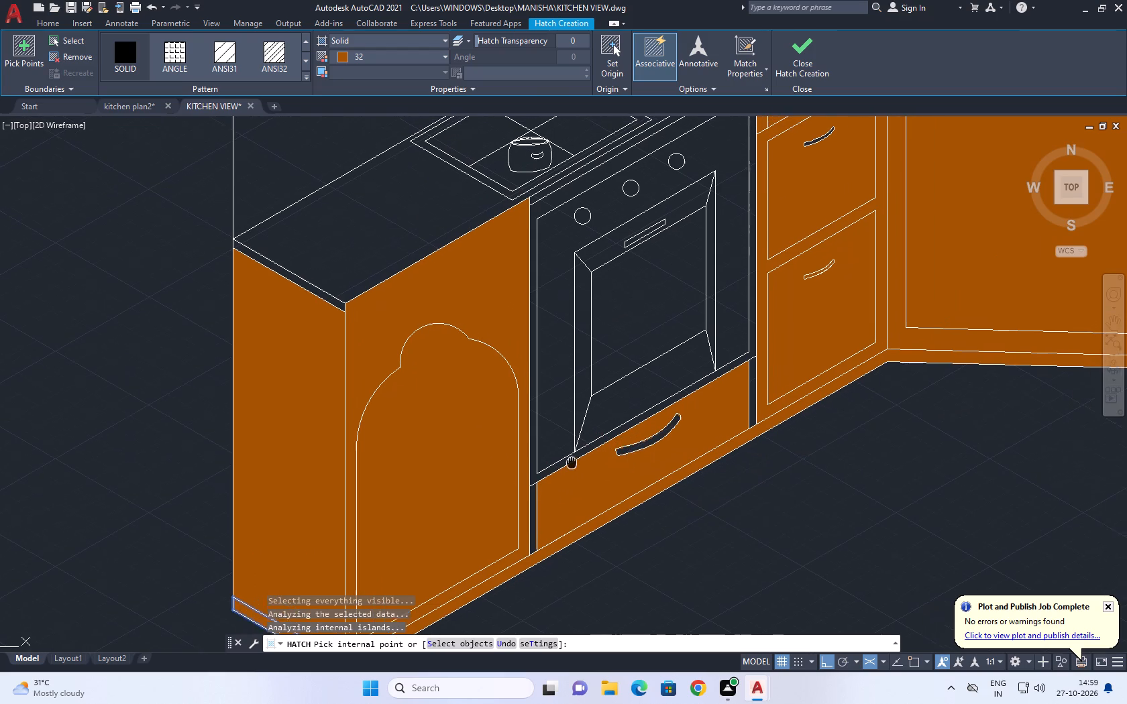
pyautogui.moveTo(566, 464); pyautogui.dragTo(477, 485, button='middle')
pyautogui.scroll(1, 477, 485)
pyautogui.press('Escape')
# Switch the solid hatch colour to 122,175,223 and fill both vertical panels of the range hood's chimney.
pyautogui.scroll(-4, 539, 478)
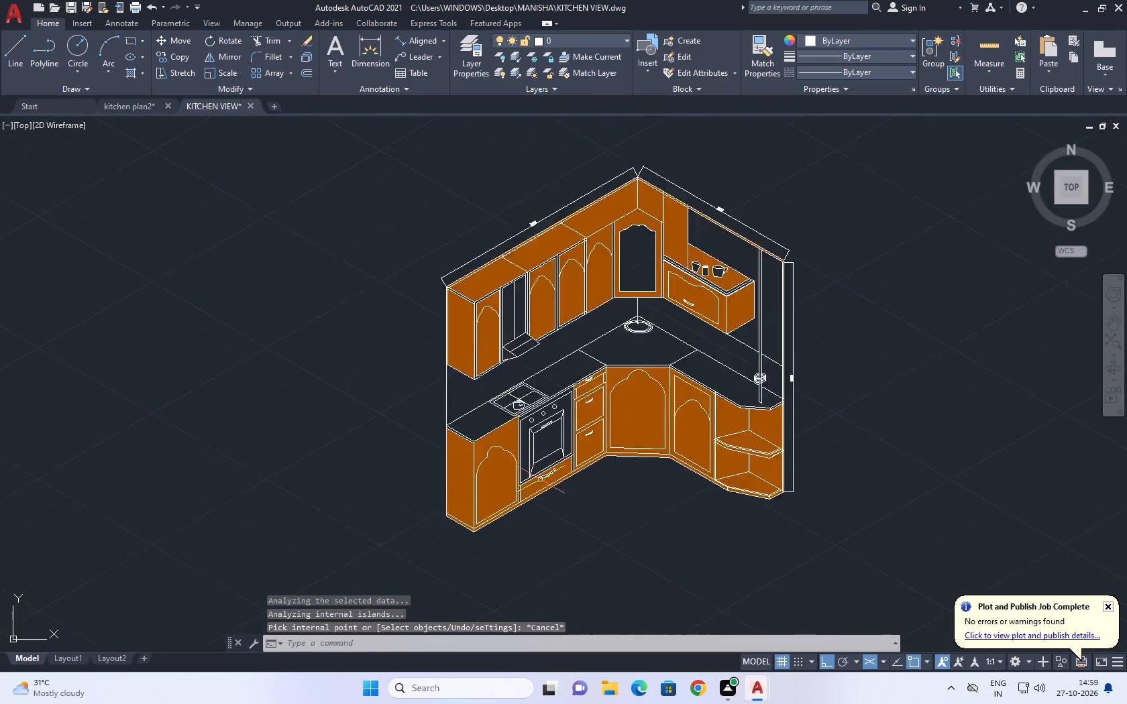
pyautogui.scroll(-1, 540, 480)
pyautogui.scroll(1, 521, 420)
pyautogui.moveTo(598, 416); pyautogui.dragTo(582, 445, button='middle')
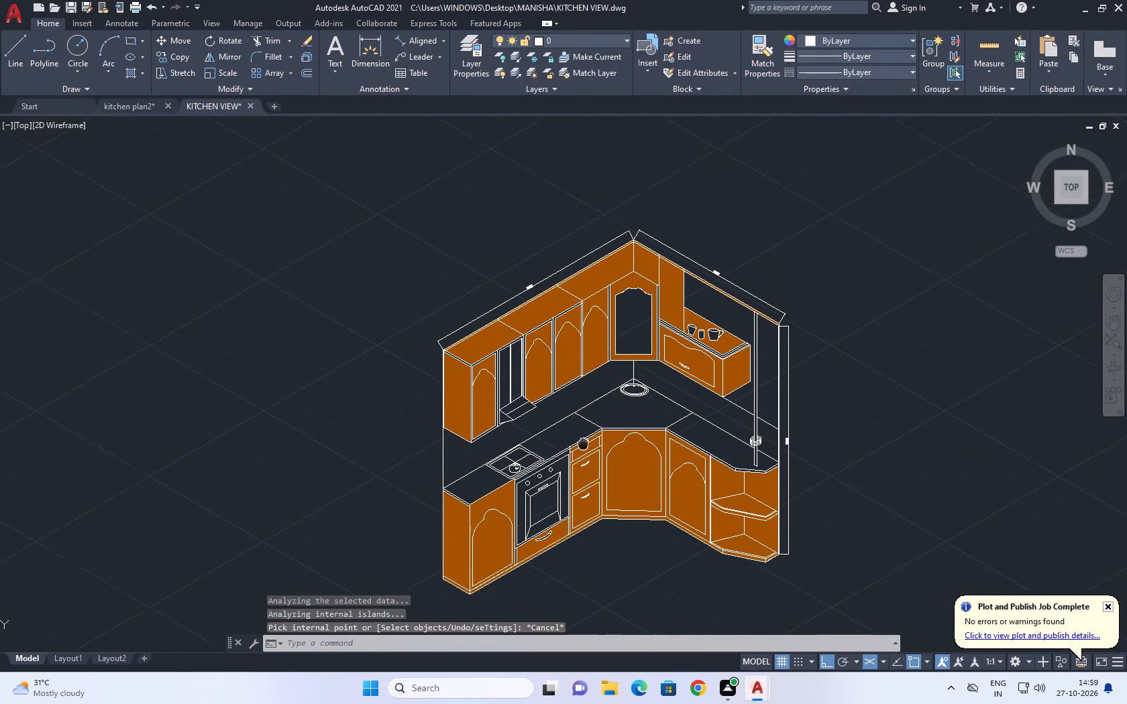
pyautogui.moveTo(582, 445); pyautogui.dragTo(573, 451, button='middle')
pyautogui.middleClick(573, 451)
pyautogui.scroll(2, 505, 435)
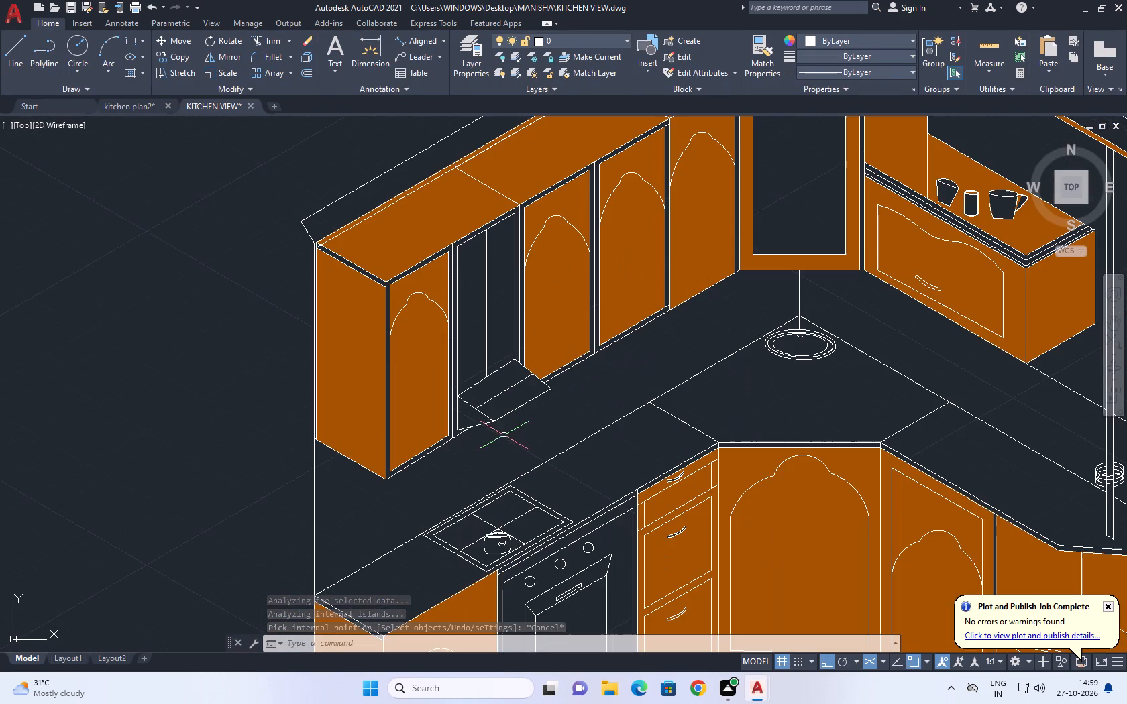
pyautogui.moveTo(633, 416); pyautogui.dragTo(553, 442, button='middle')
pyautogui.scroll(1, 552, 442)
pyautogui.press('h')
pyautogui.press('space')
pyautogui.scroll(-3, 551, 438)
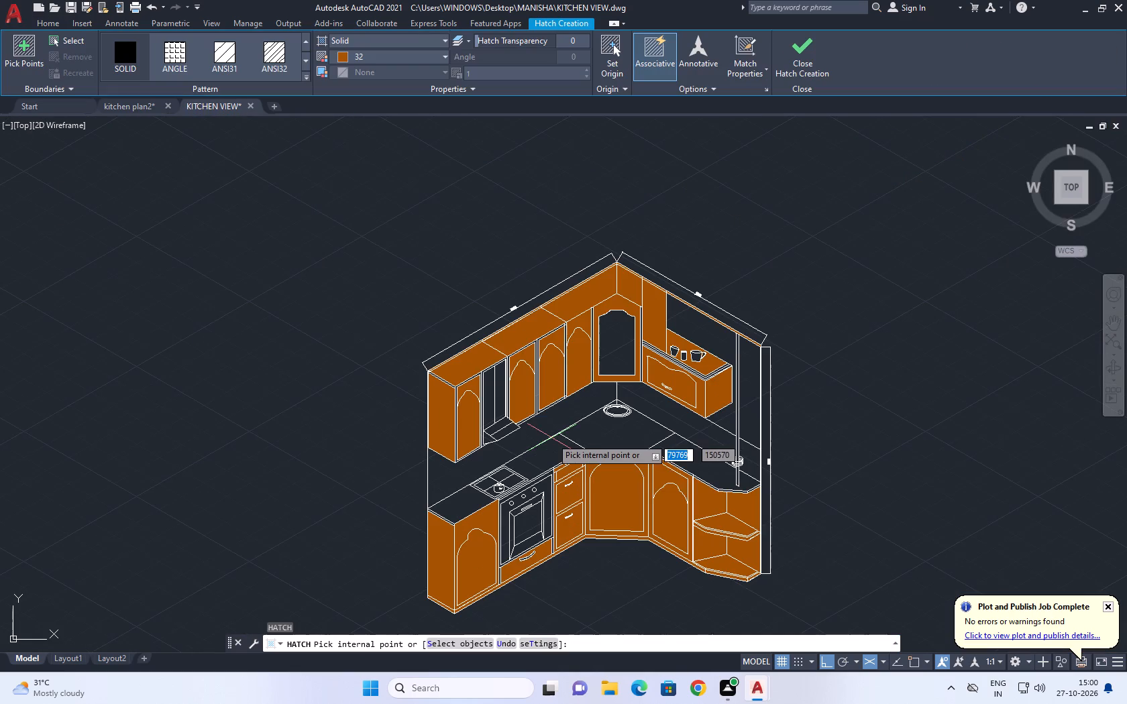
pyautogui.click(366, 55)
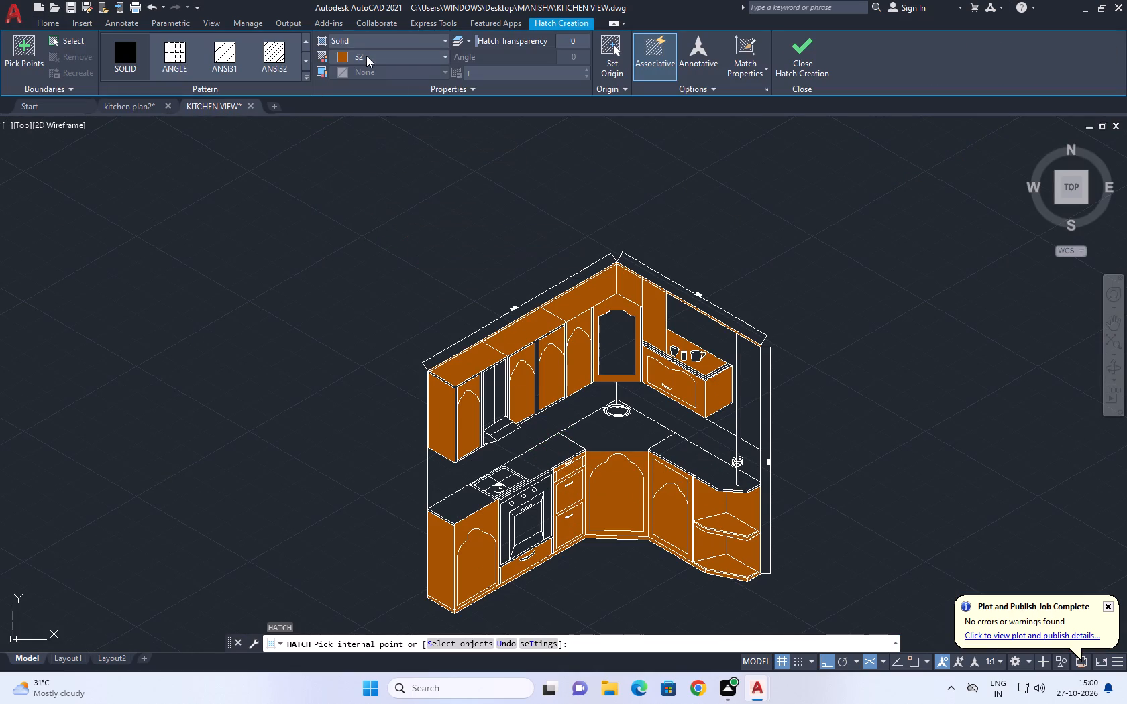
pyautogui.click(418, 171)
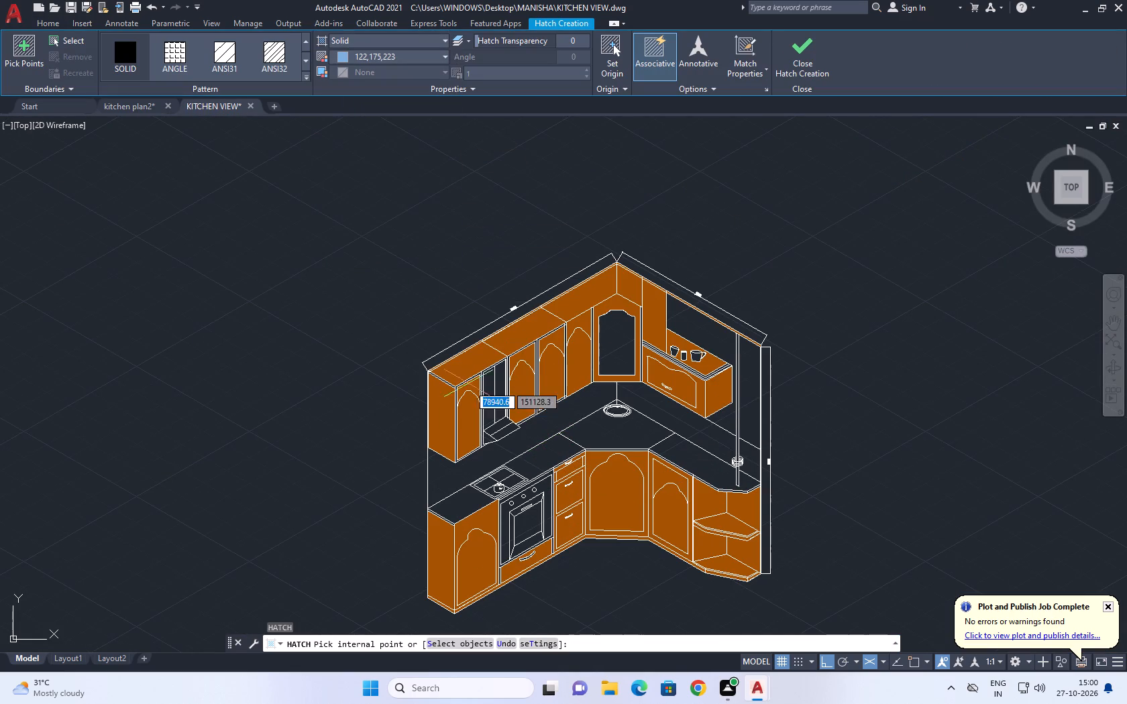
pyautogui.scroll(2, 491, 394)
pyautogui.click(490, 392)
pyautogui.click(506, 377)
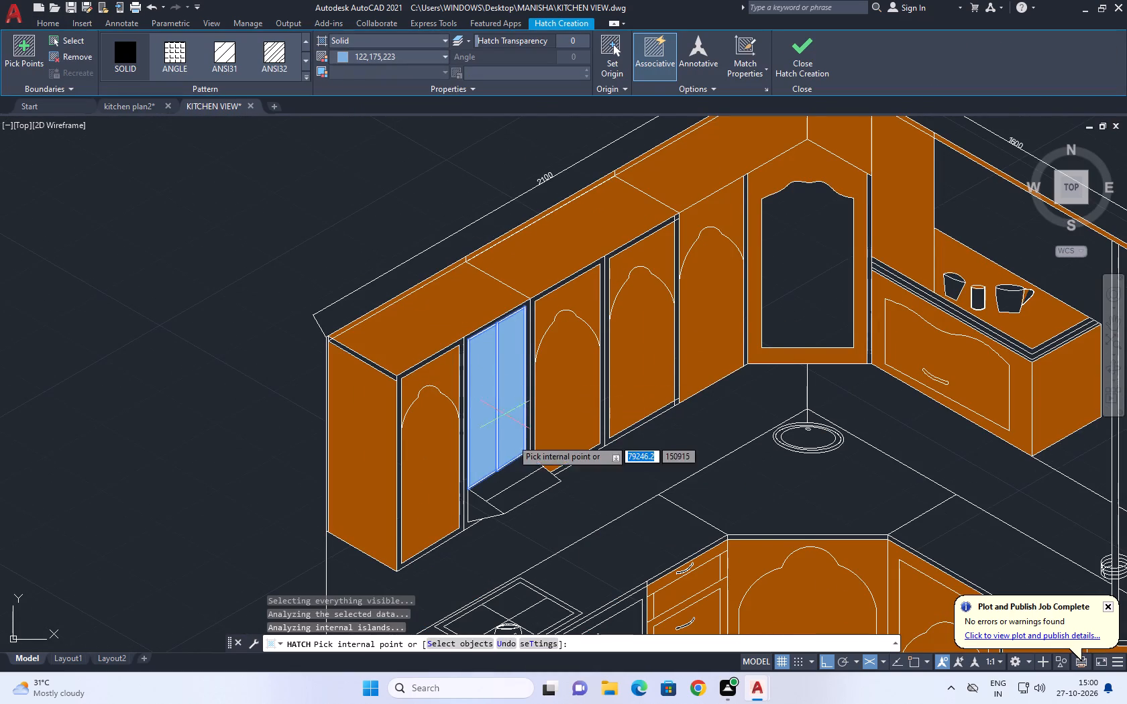
# Fill the range hood's two sloping canopy bands and its small side face with solid colour 122,175,223.
pyautogui.moveTo(519, 468); pyautogui.dragTo(498, 308, button='middle')
pyautogui.click(492, 310)
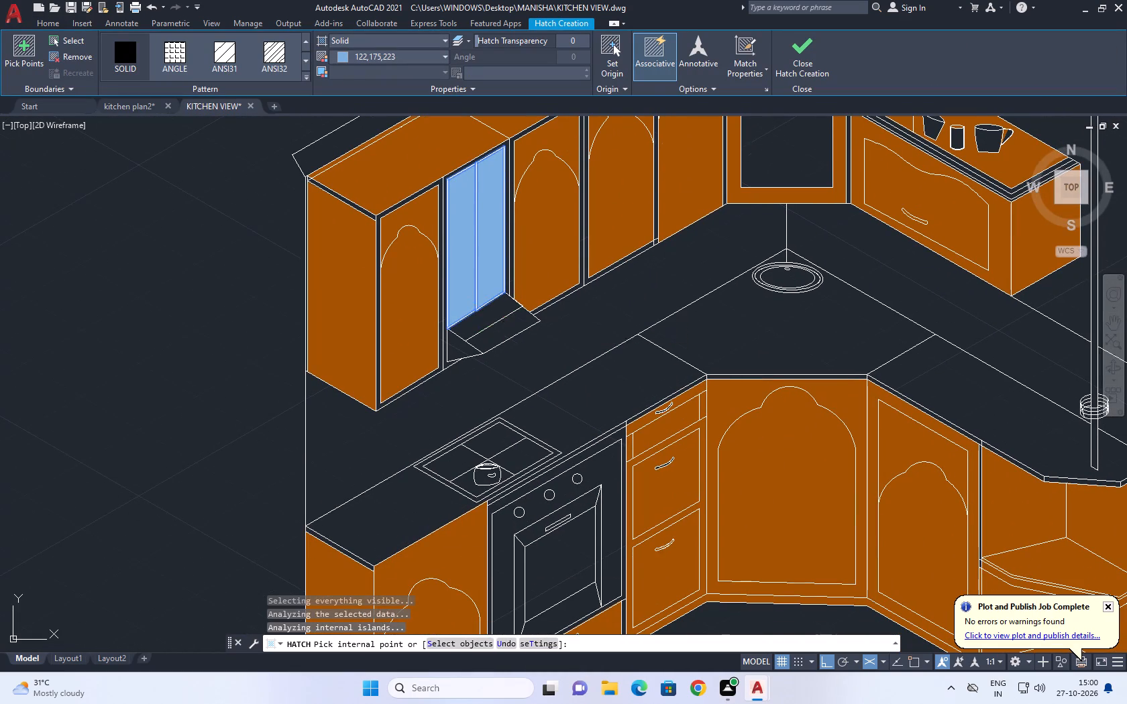
pyautogui.click(492, 329)
pyautogui.click(457, 345)
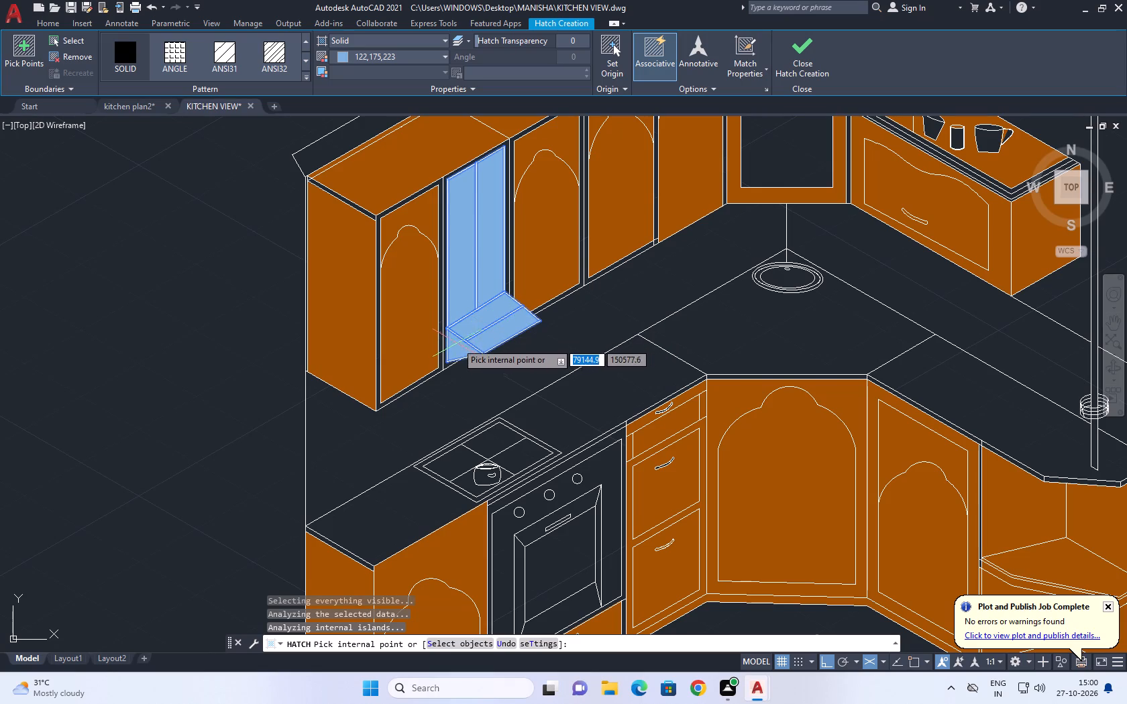
pyautogui.moveTo(458, 282); pyautogui.dragTo(480, 373, button='middle')
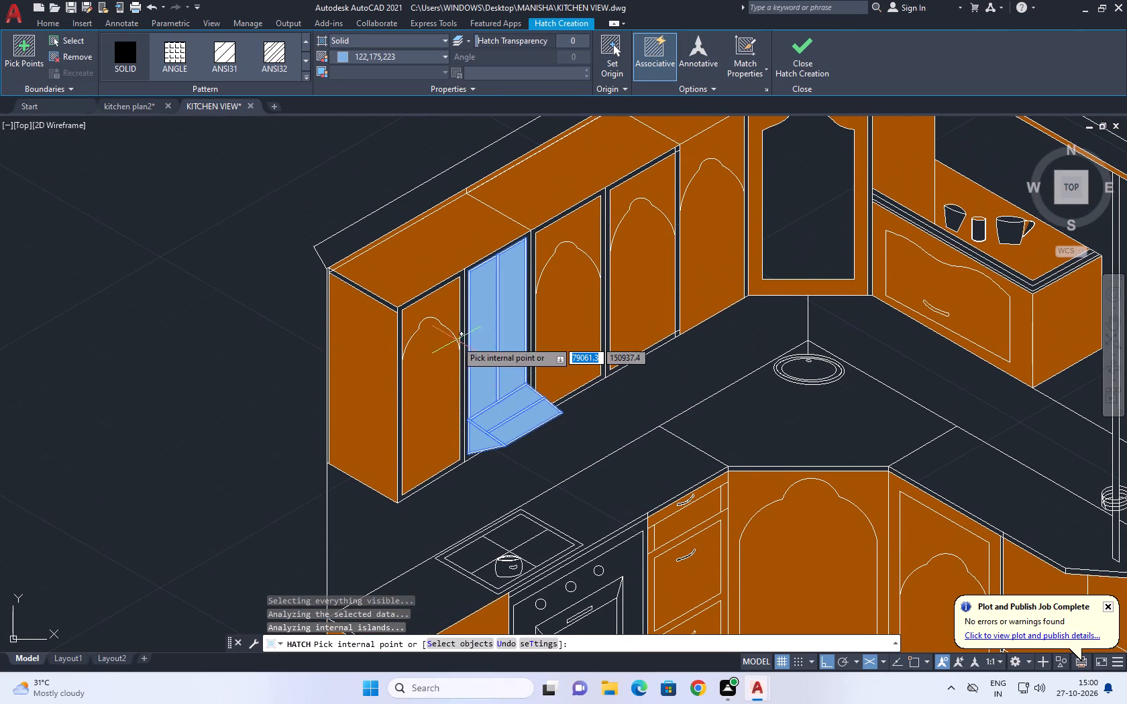
pyautogui.press('Escape')
# Hatch the round sink's inner and outer rim rings in solid colour 122,175,223.
pyautogui.scroll(-2, 500, 385)
pyautogui.press('space')
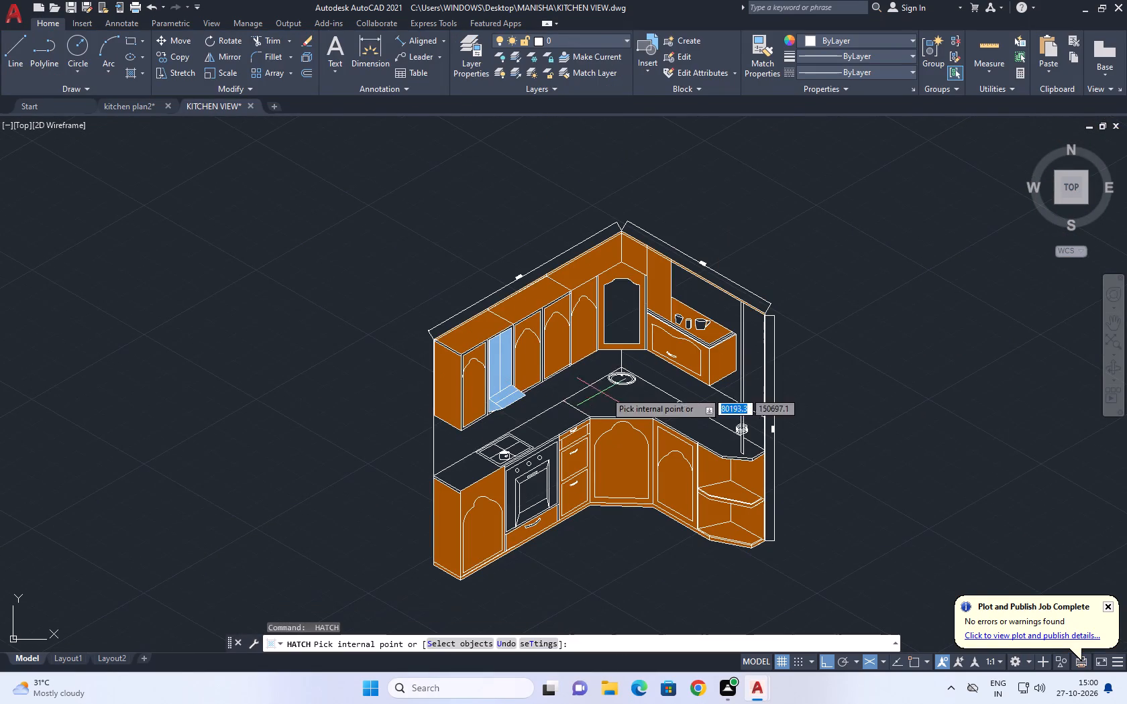
pyautogui.scroll(4, 616, 389)
pyautogui.click(649, 325)
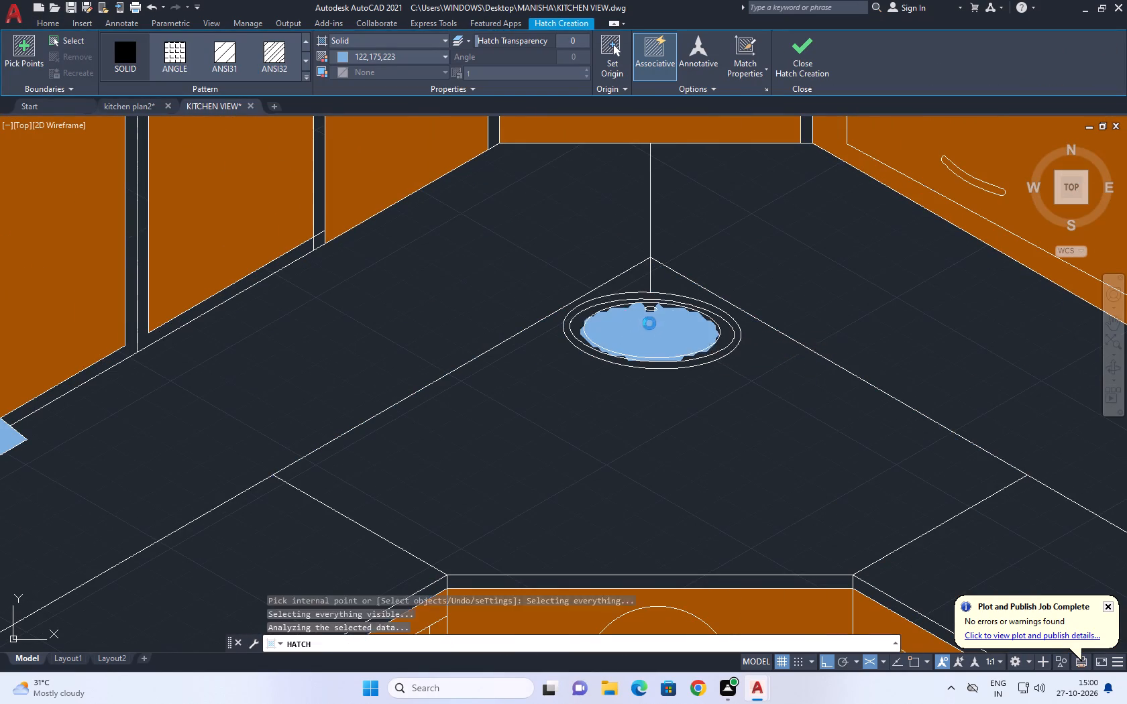
pyautogui.scroll(2, 682, 343)
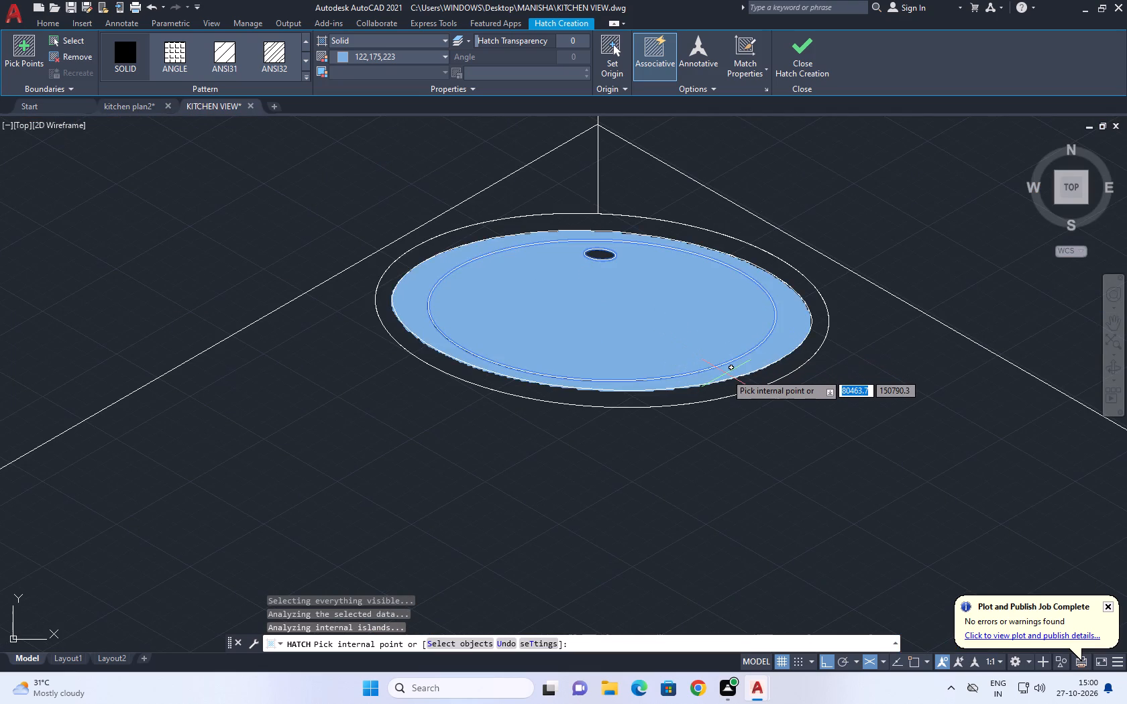
pyautogui.click(721, 373)
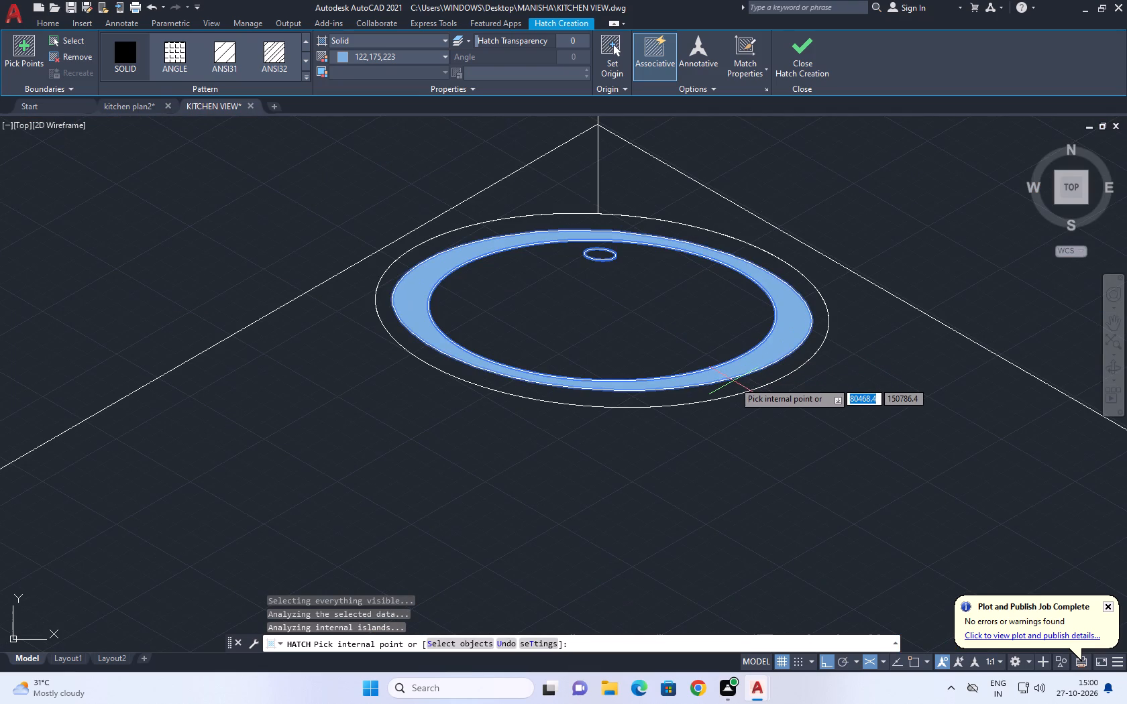
pyautogui.press('Escape')
pyautogui.press('space')
pyautogui.click(725, 389)
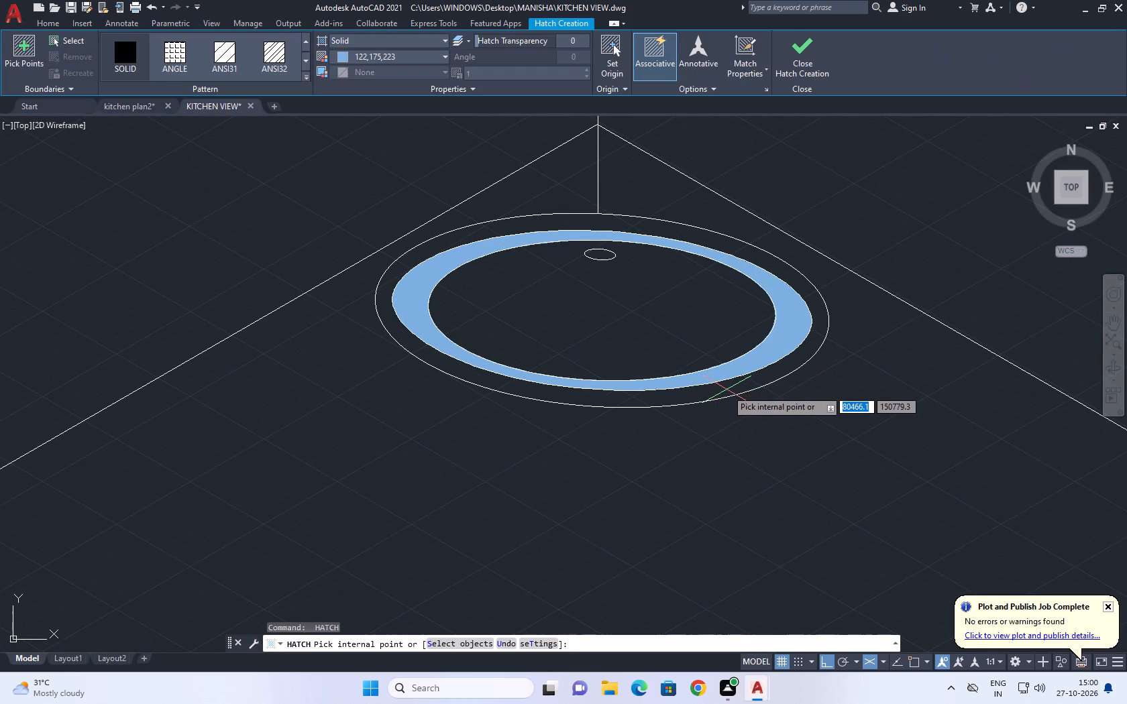
pyautogui.press('space')
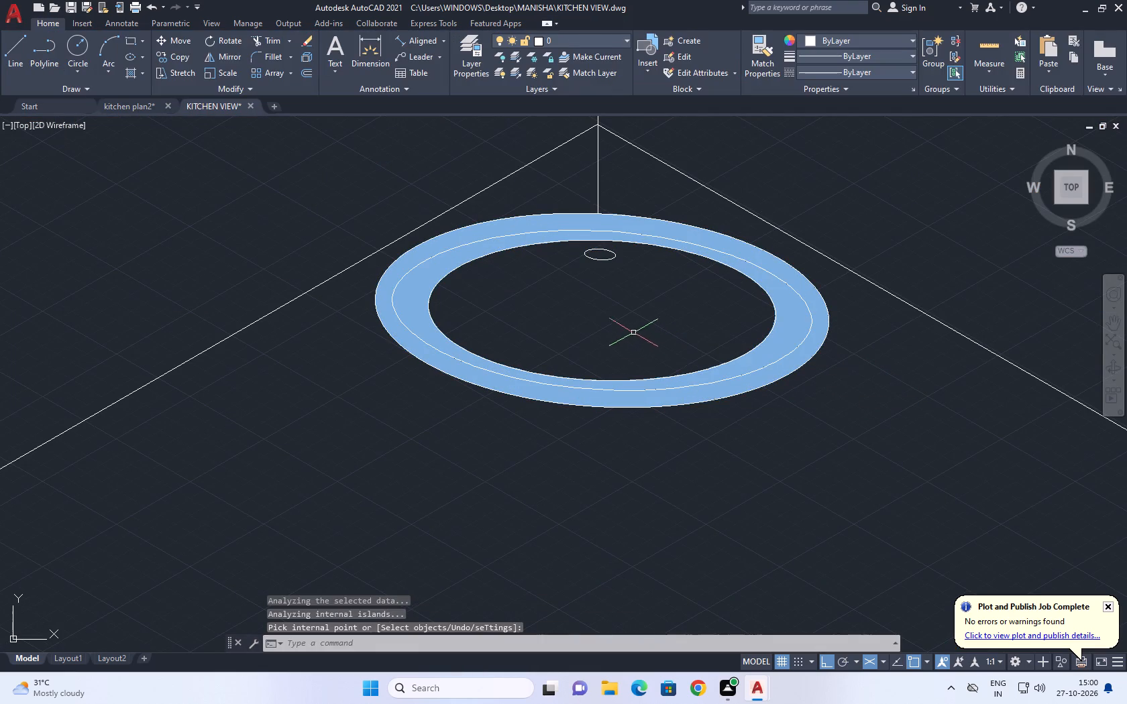
# Hatch the sink's bowl and its small drain hole in solid colour 122,175,223.
pyautogui.press('space')
pyautogui.click(632, 332)
pyautogui.press('space')
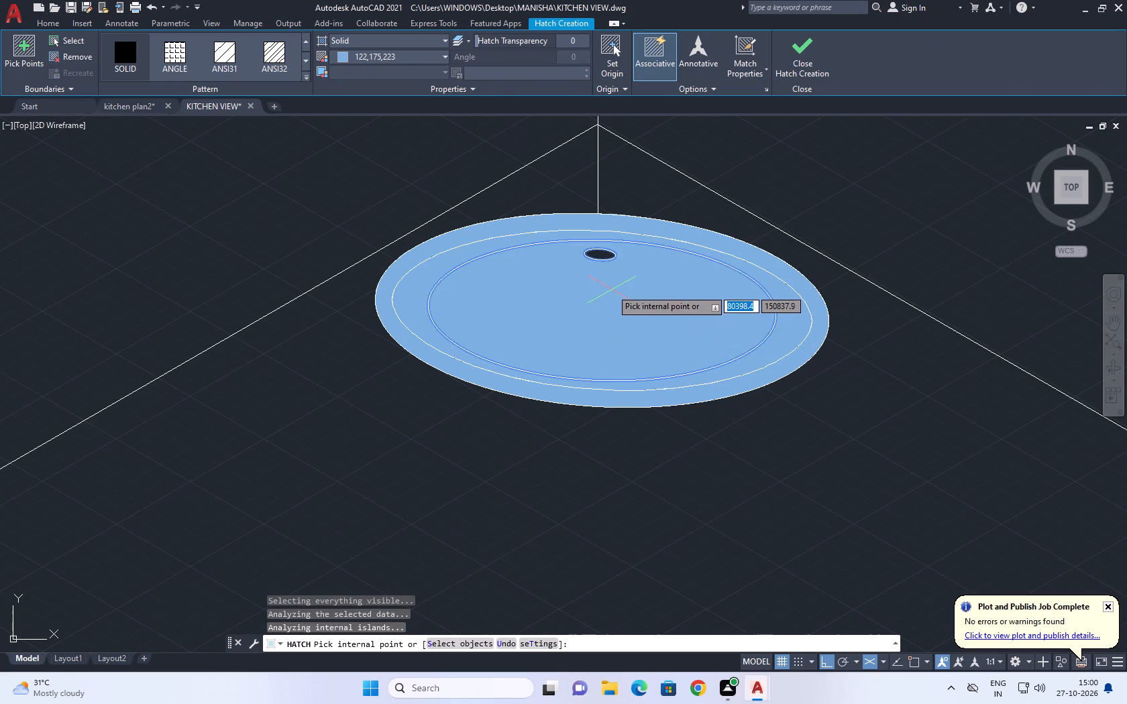
pyautogui.press('space')
pyautogui.click(598, 252)
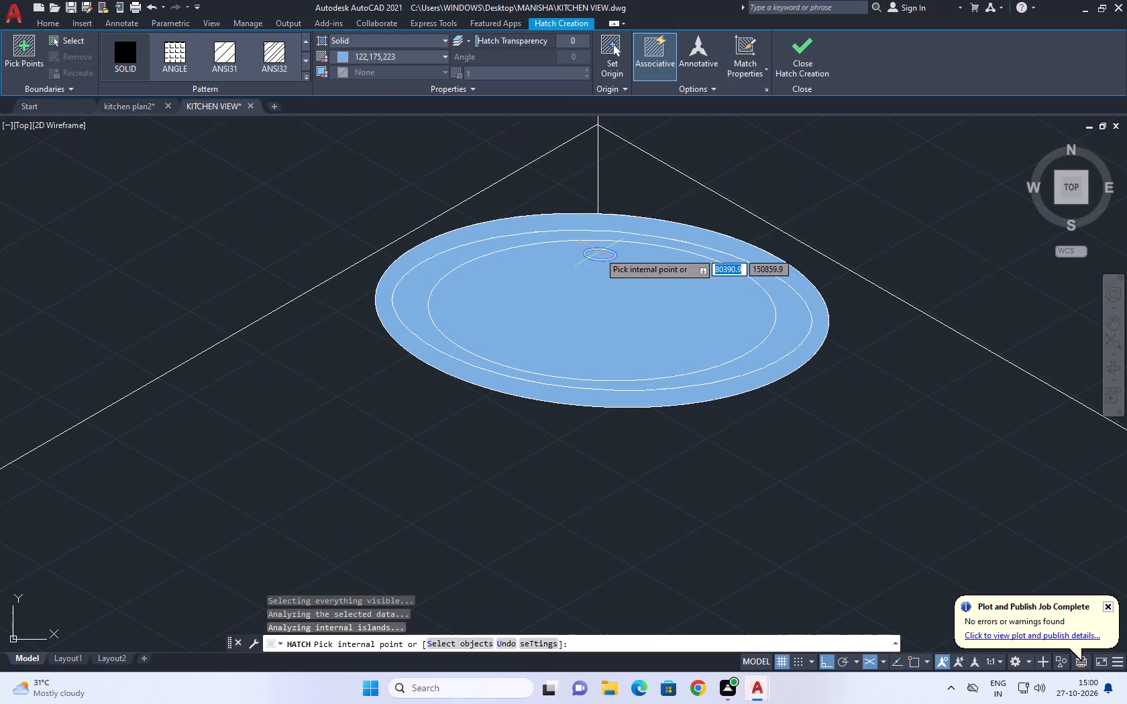
pyautogui.press('Escape')
# Hatch the hob's four cooktop panels, including the parts around the cooking pot, in solid colour 122,175,223.
pyautogui.scroll(-5, 630, 300)
pyautogui.moveTo(498, 419); pyautogui.dragTo(547, 331, button='middle')
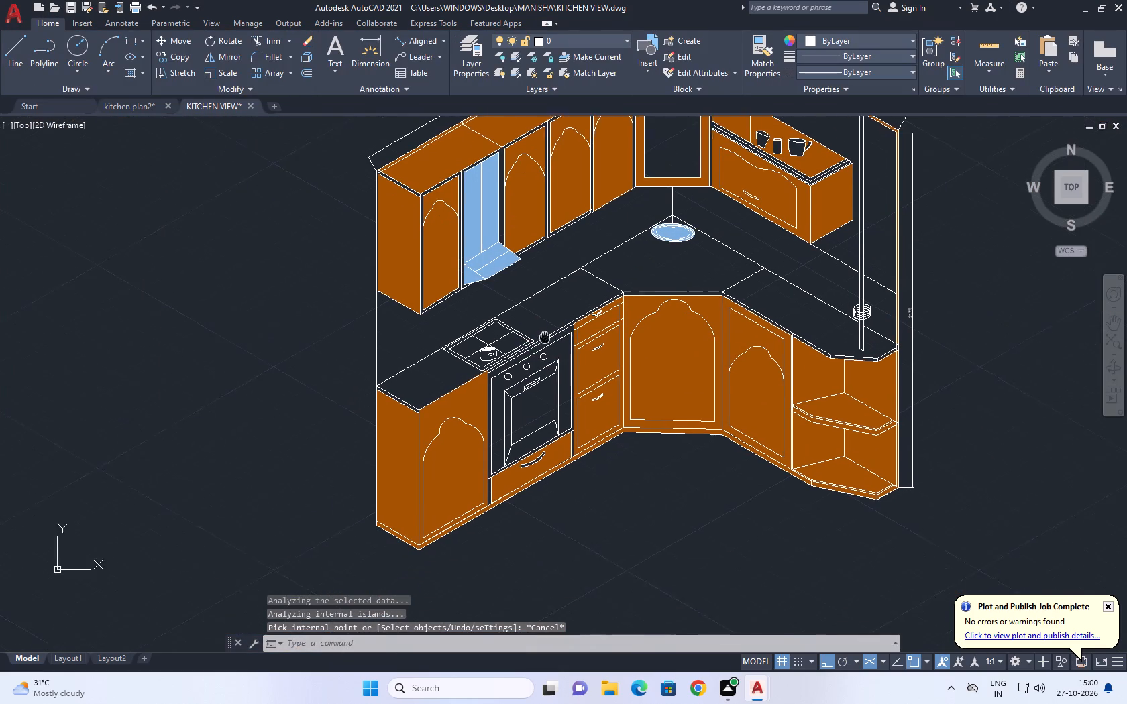
pyautogui.moveTo(547, 331); pyautogui.dragTo(547, 327, button='middle')
pyautogui.press('space')
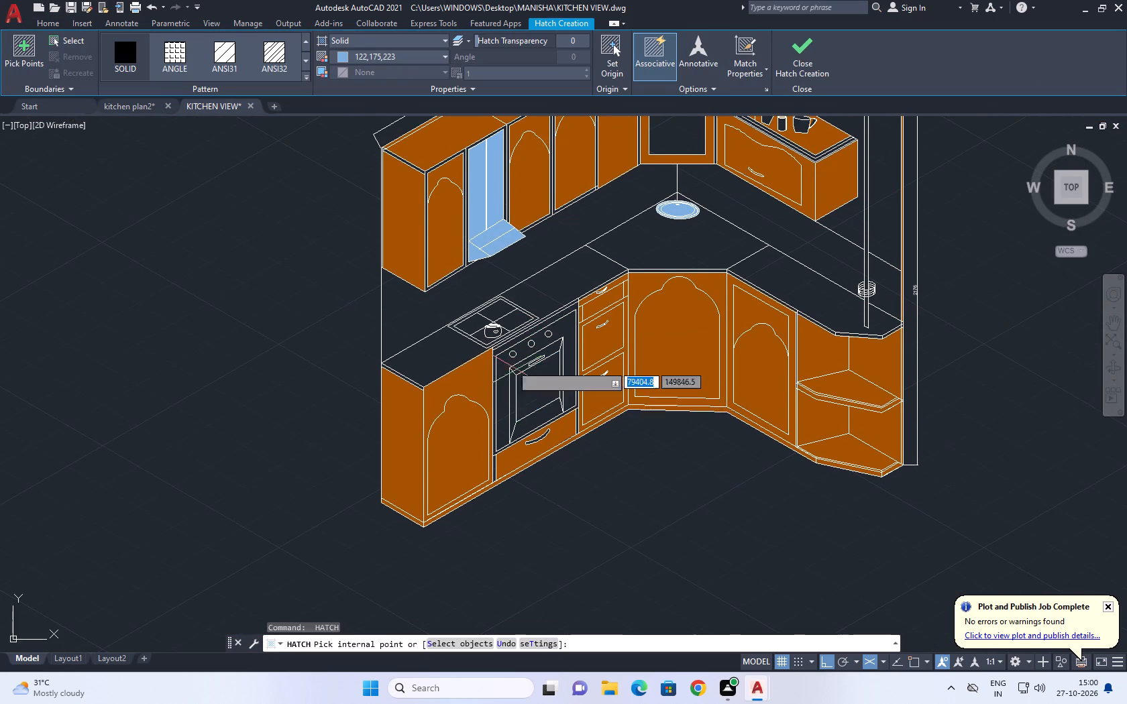
pyautogui.scroll(1, 498, 347)
pyautogui.click(517, 306)
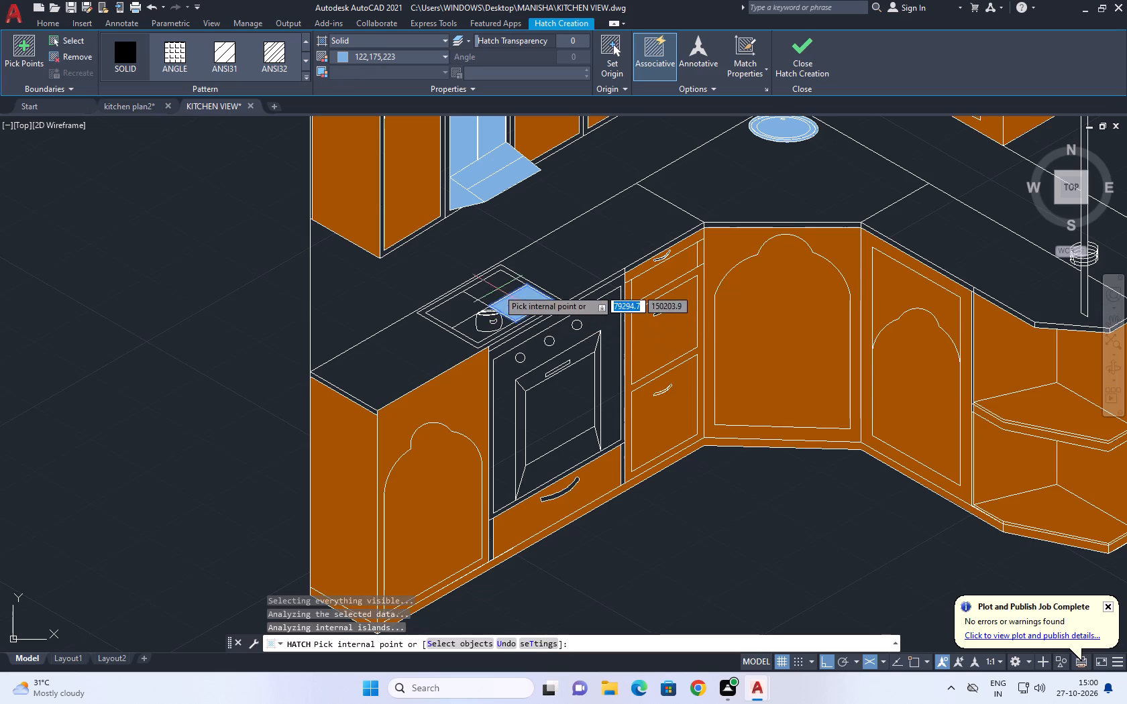
pyautogui.click(496, 288)
pyautogui.click(455, 308)
pyautogui.click(477, 325)
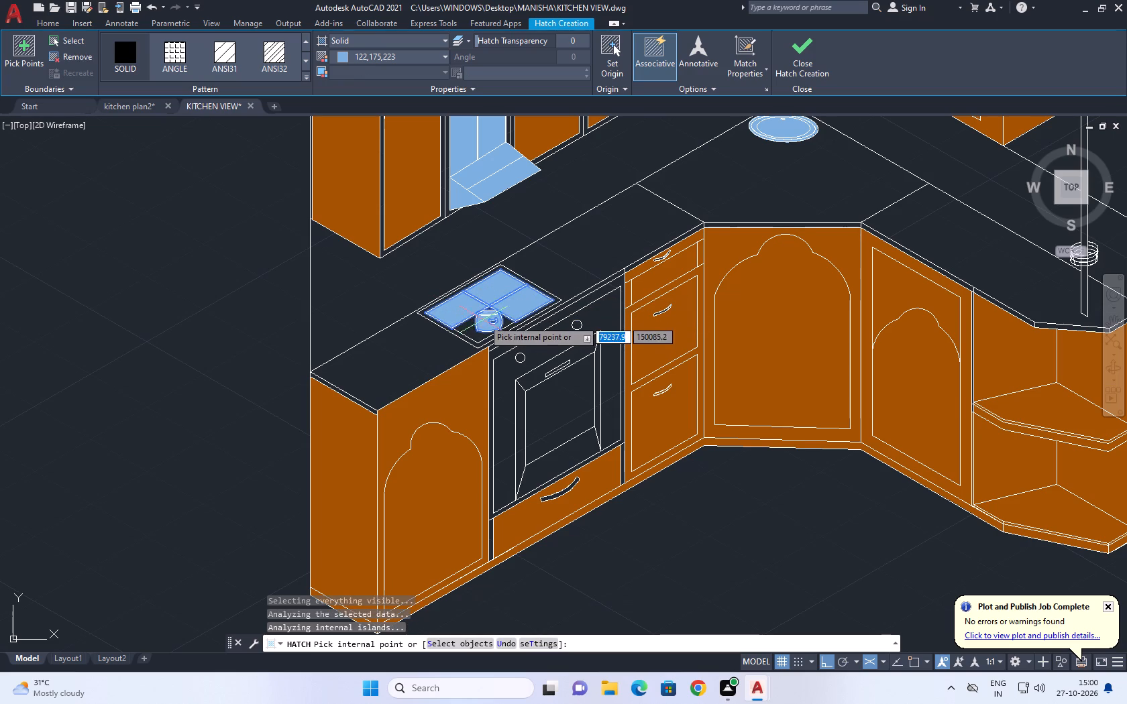
pyautogui.scroll(2, 474, 327)
pyautogui.click(466, 335)
pyautogui.click(504, 320)
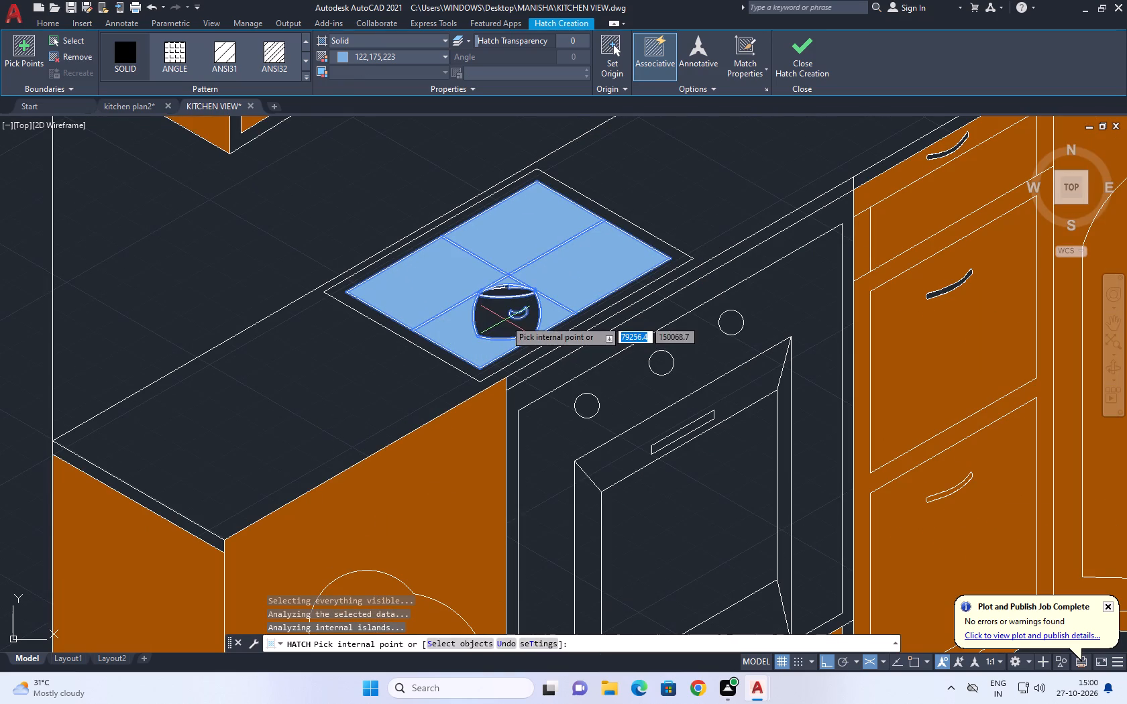
pyautogui.press('space')
# Fill the body and the oval top of the pot on the hob with solid colour 122,175,223.
pyautogui.press('space')
pyautogui.click(496, 314)
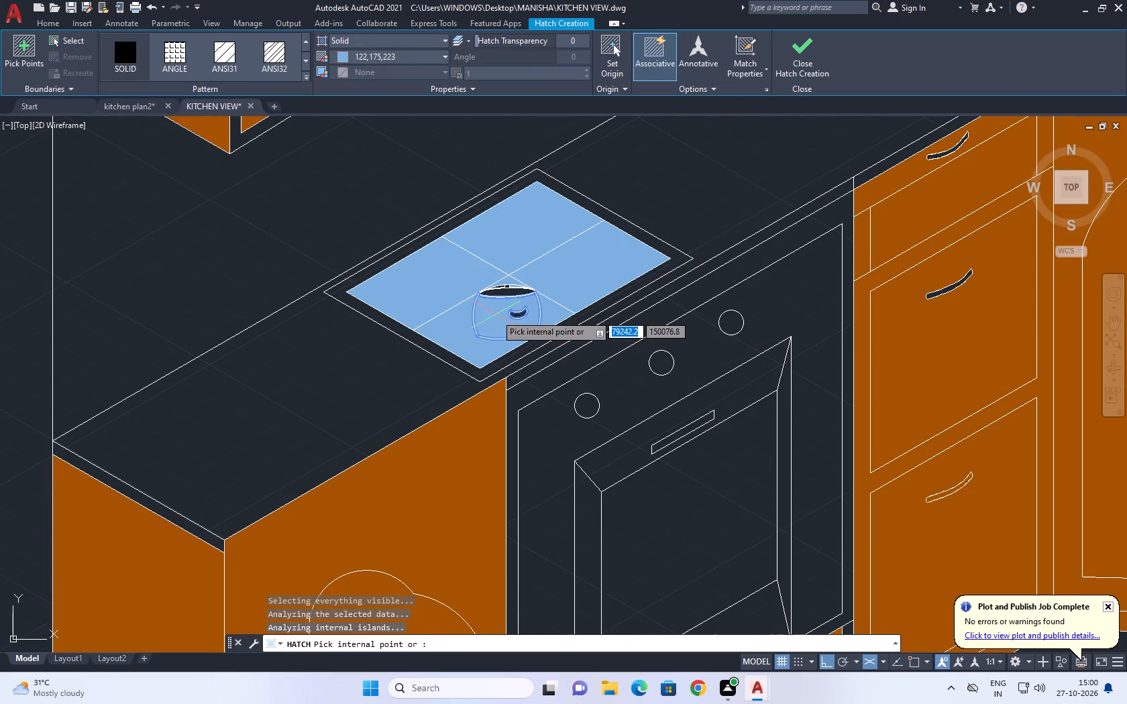
pyautogui.scroll(2, 497, 308)
pyautogui.click(531, 273)
pyautogui.scroll(2, 531, 312)
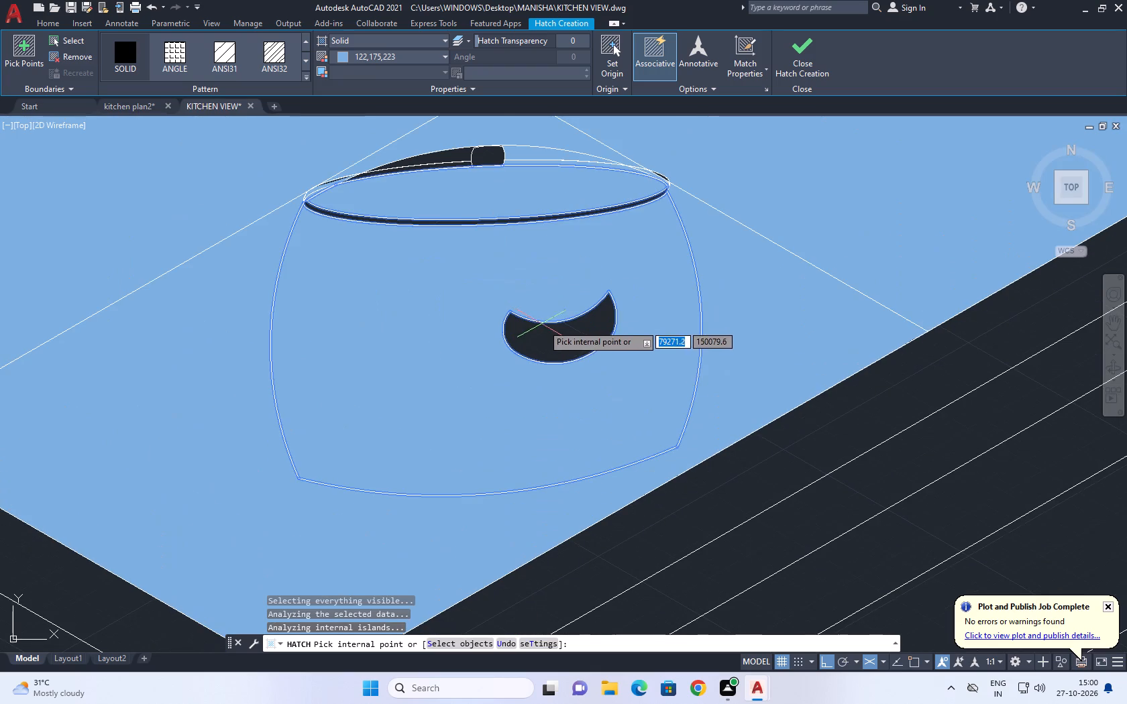
pyautogui.click(568, 345)
pyautogui.press('Escape')
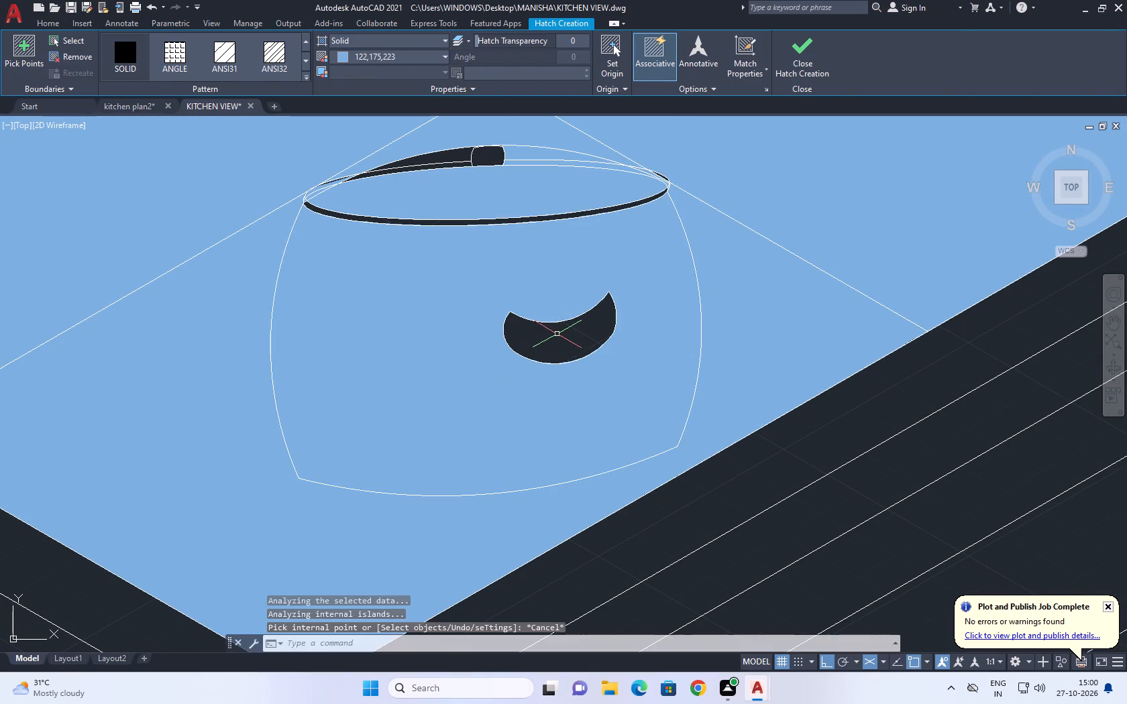
# Hatch the pot's crescent handle, thin rim band and lid knob in solid colour 122,175,223.
pyautogui.press('space')
pyautogui.click(559, 347)
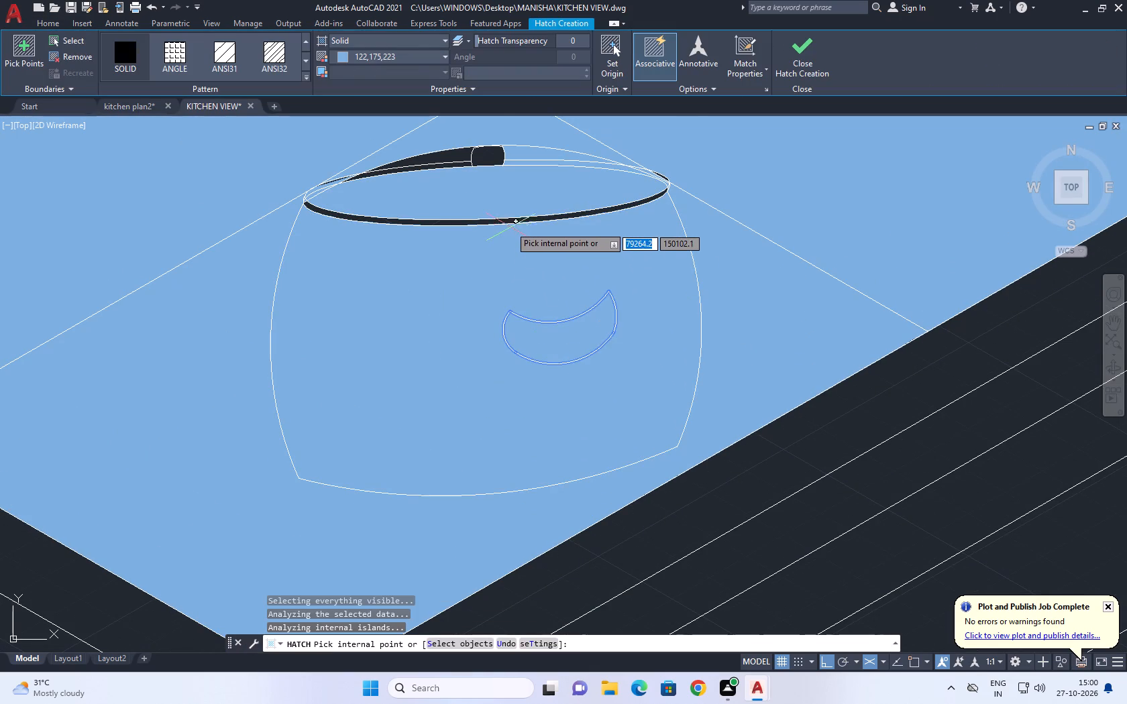
pyautogui.scroll(2, 510, 226)
pyautogui.click(522, 212)
pyautogui.scroll(-4, 529, 252)
pyautogui.moveTo(552, 238); pyautogui.dragTo(612, 441, button='middle')
pyautogui.click(545, 331)
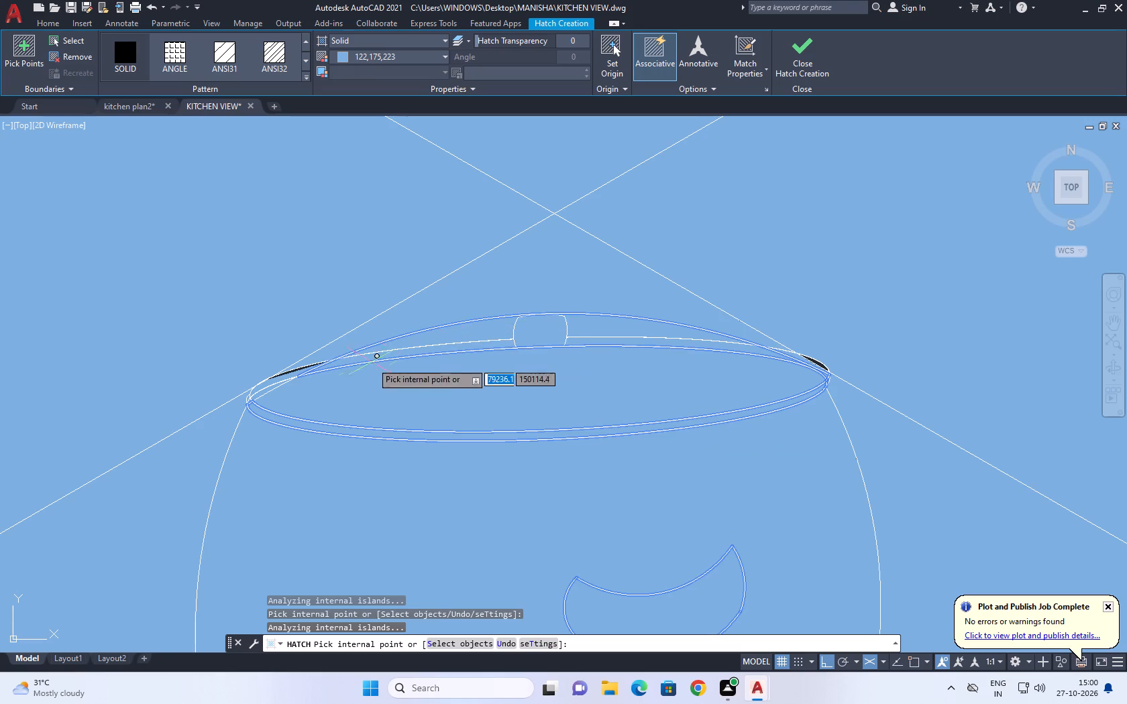
# Fill the narrow slivers at both ends of the pot's lid with the same solid hatch.
pyautogui.scroll(4, 314, 370)
pyautogui.click(288, 344)
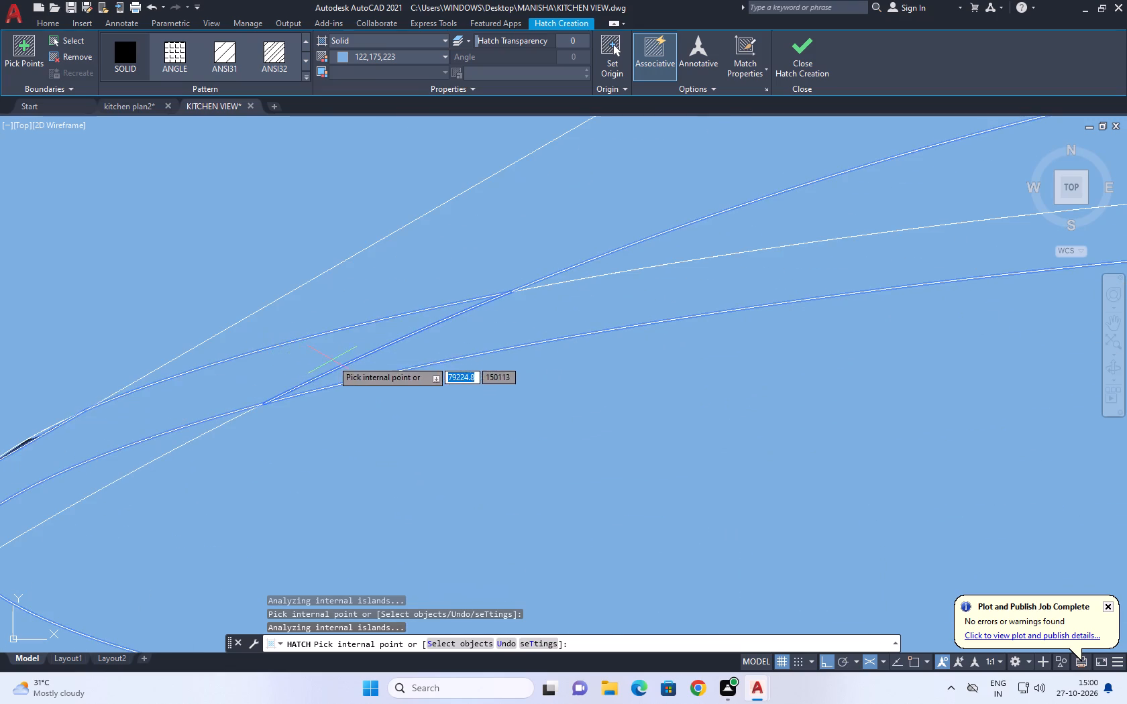
pyautogui.scroll(-6, 332, 360)
pyautogui.scroll(5, 821, 355)
pyautogui.click(855, 340)
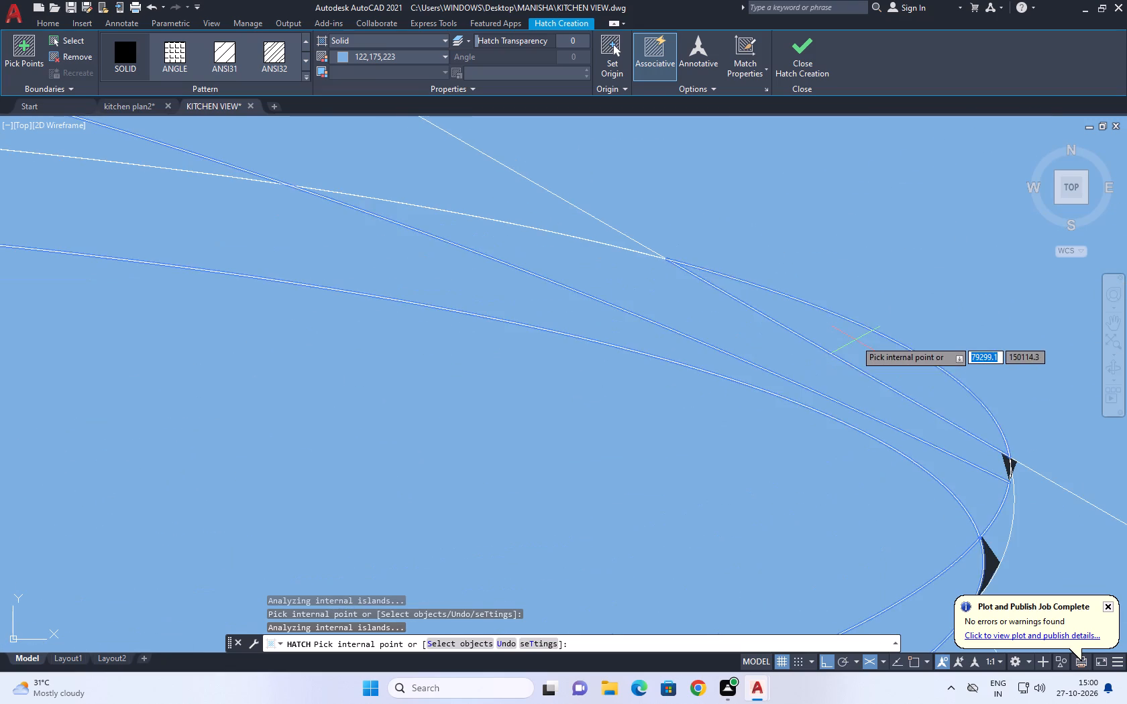
pyautogui.scroll(-4, 783, 347)
pyautogui.scroll(7, 824, 396)
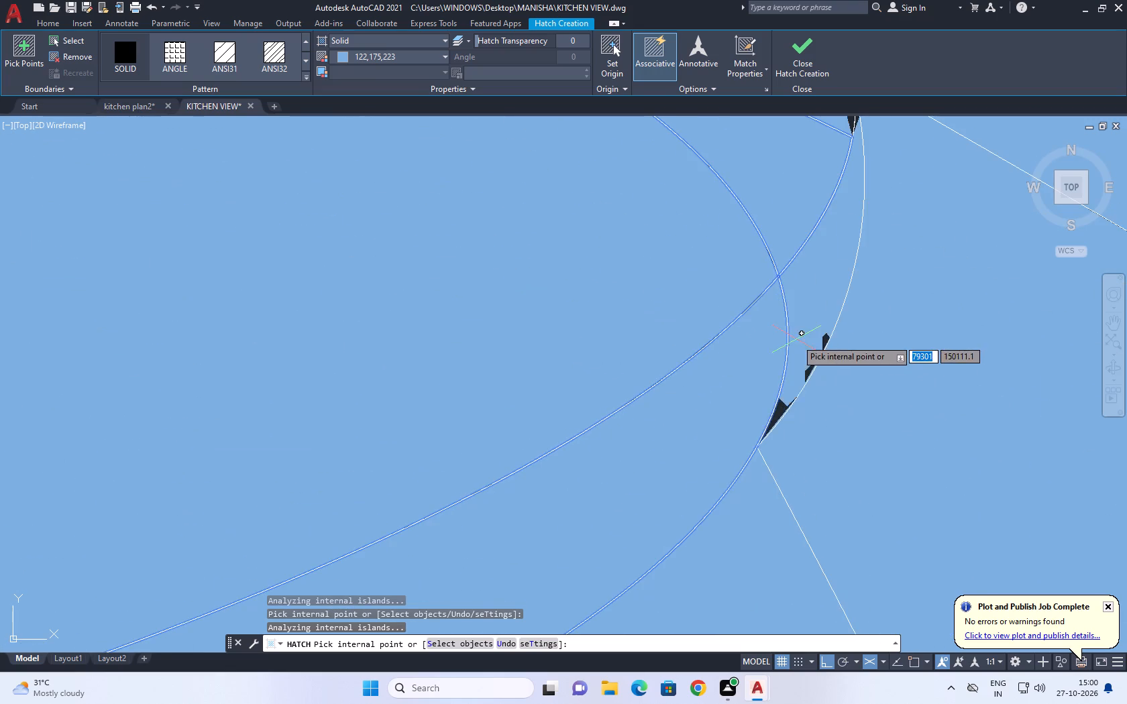
pyautogui.click(796, 339)
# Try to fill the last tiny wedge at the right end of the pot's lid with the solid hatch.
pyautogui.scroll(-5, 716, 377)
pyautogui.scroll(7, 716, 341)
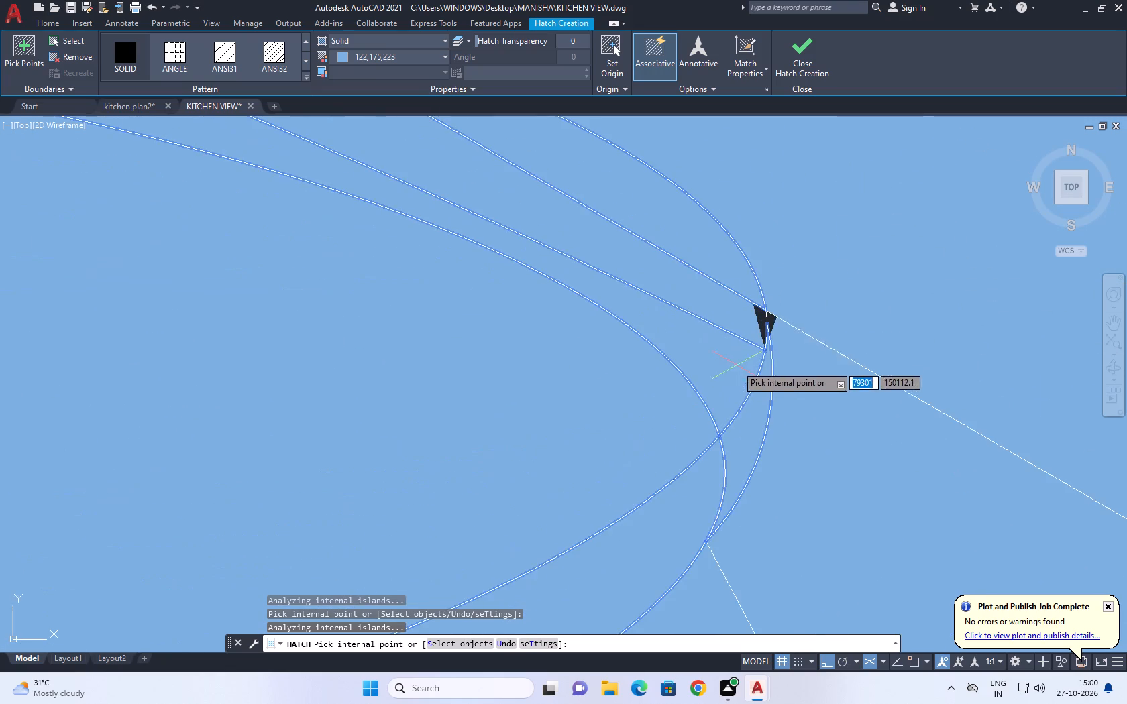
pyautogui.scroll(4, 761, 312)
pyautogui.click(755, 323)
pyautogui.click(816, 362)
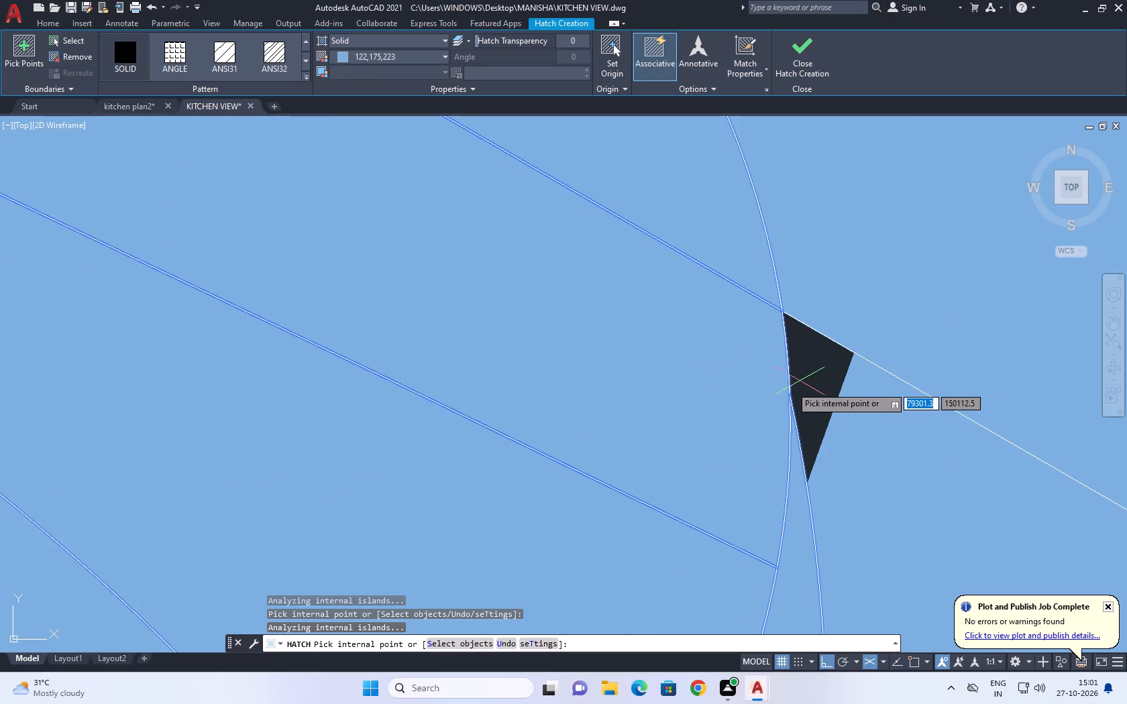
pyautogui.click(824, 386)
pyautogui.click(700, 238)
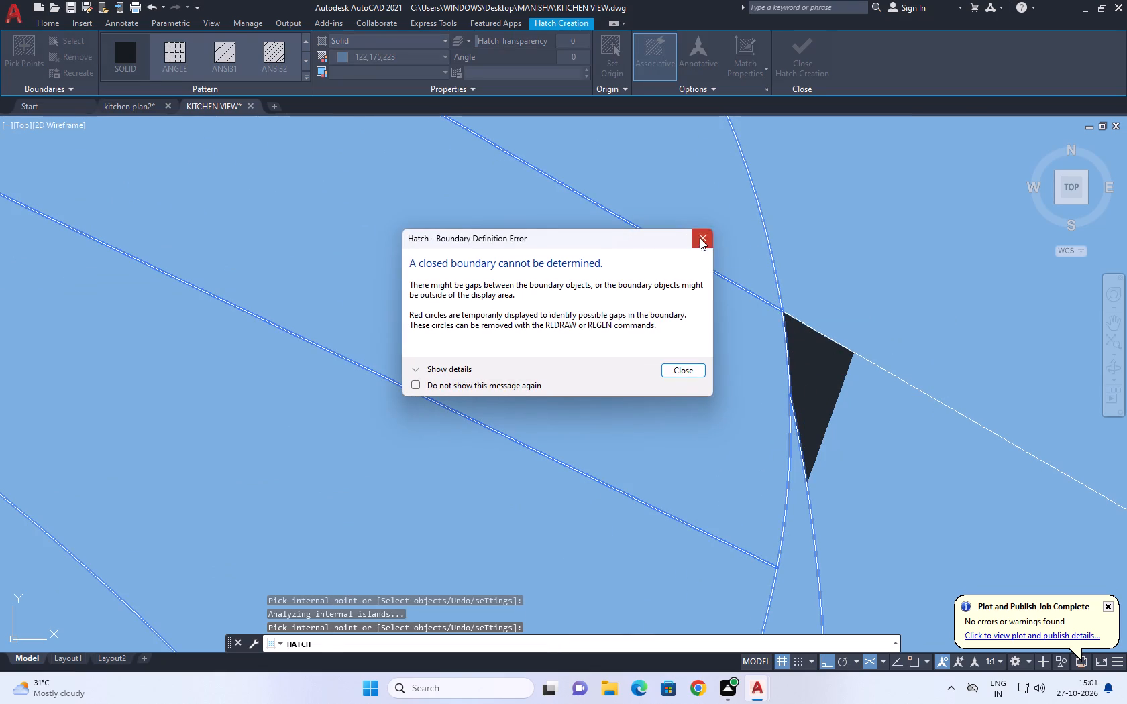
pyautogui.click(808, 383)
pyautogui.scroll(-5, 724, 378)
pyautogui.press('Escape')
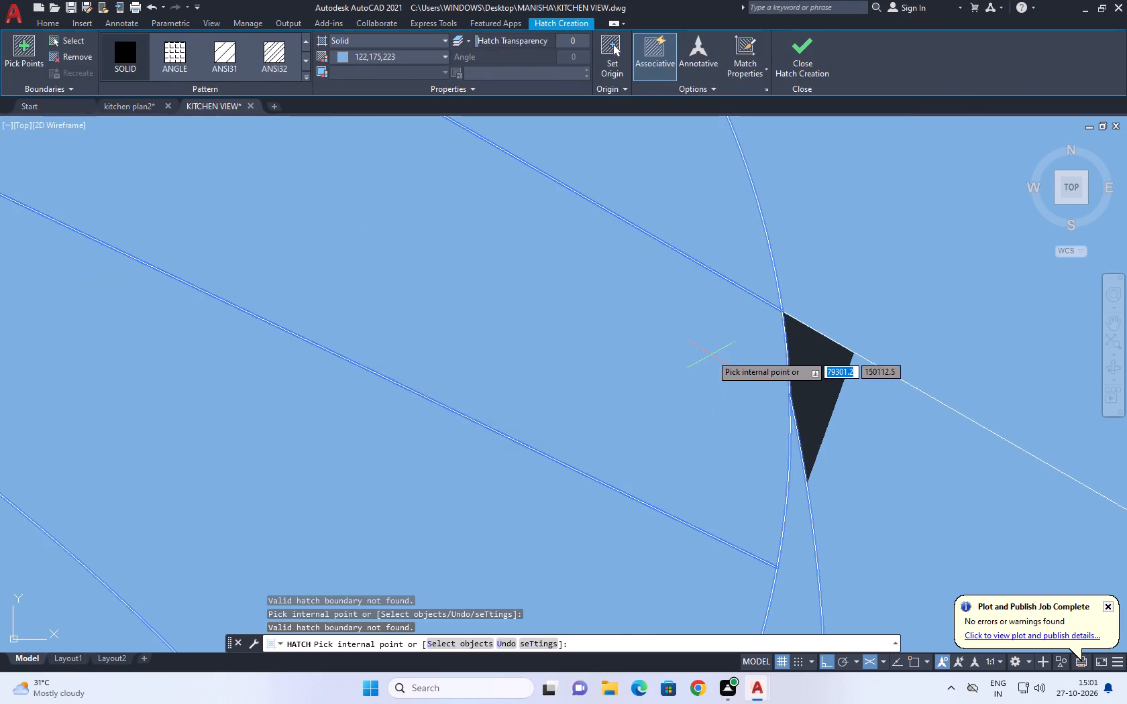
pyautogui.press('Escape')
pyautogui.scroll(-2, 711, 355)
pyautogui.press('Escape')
# Hatch the narrow frame around the hob in solid colour 122,175,223.
pyautogui.scroll(-11, 749, 358)
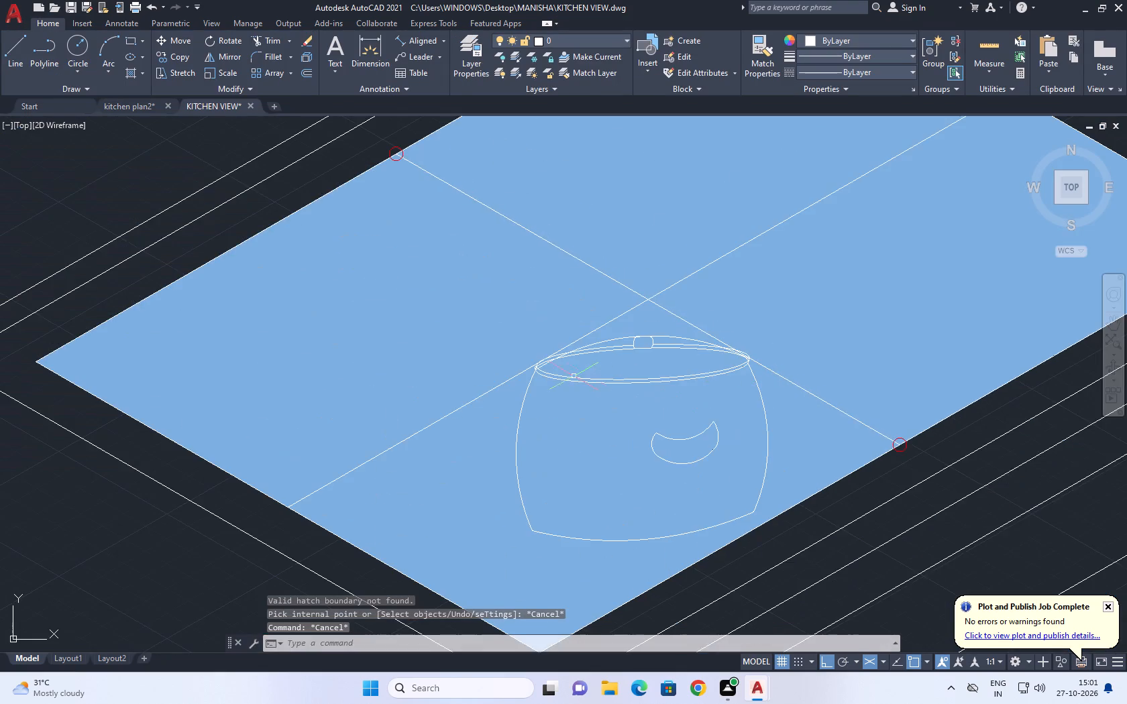
pyautogui.moveTo(561, 394); pyautogui.dragTo(527, 438, button='middle')
pyautogui.scroll(-3, 527, 438)
pyautogui.moveTo(570, 394); pyautogui.dragTo(539, 382, button='middle')
pyautogui.press('Escape')
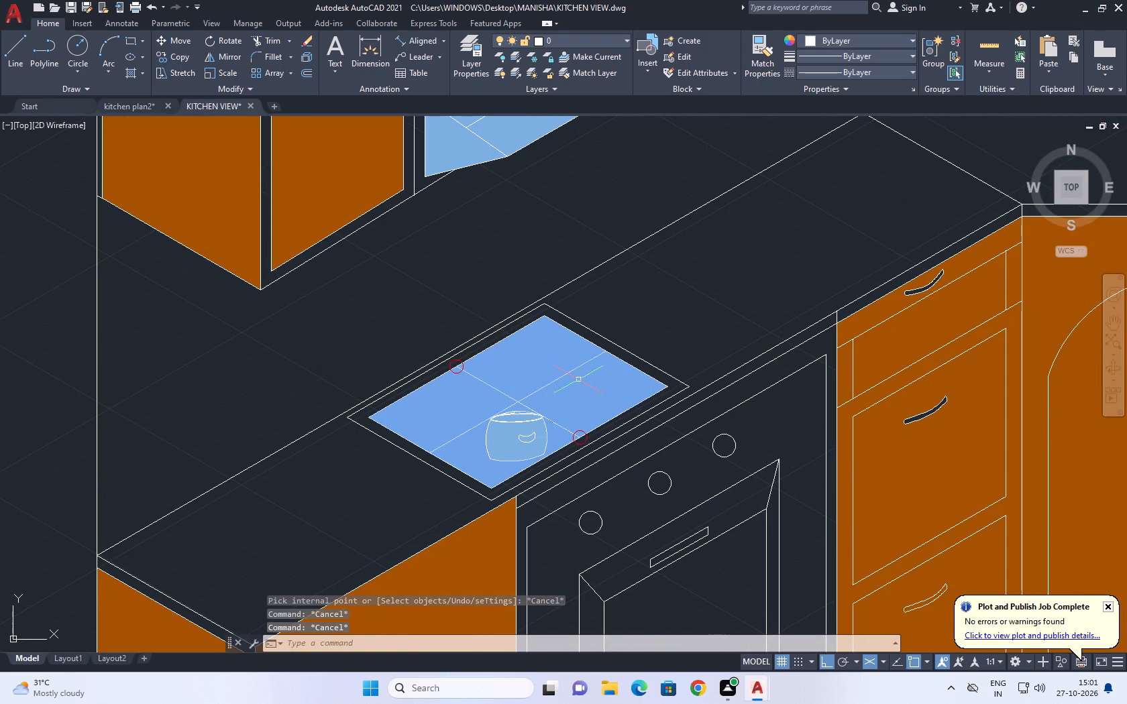
pyautogui.press('h')
pyautogui.press('space')
pyautogui.moveTo(600, 377); pyautogui.dragTo(546, 384, button='middle')
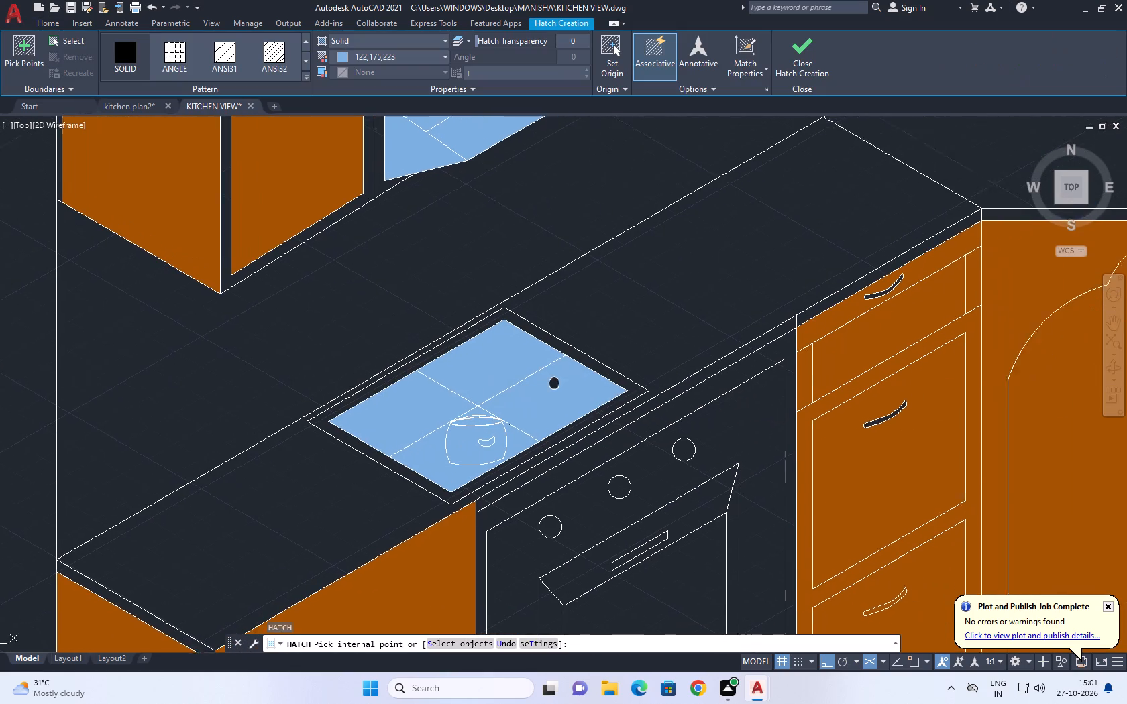
pyautogui.moveTo(546, 384); pyautogui.dragTo(525, 387, button='middle')
pyautogui.scroll(2, 563, 379)
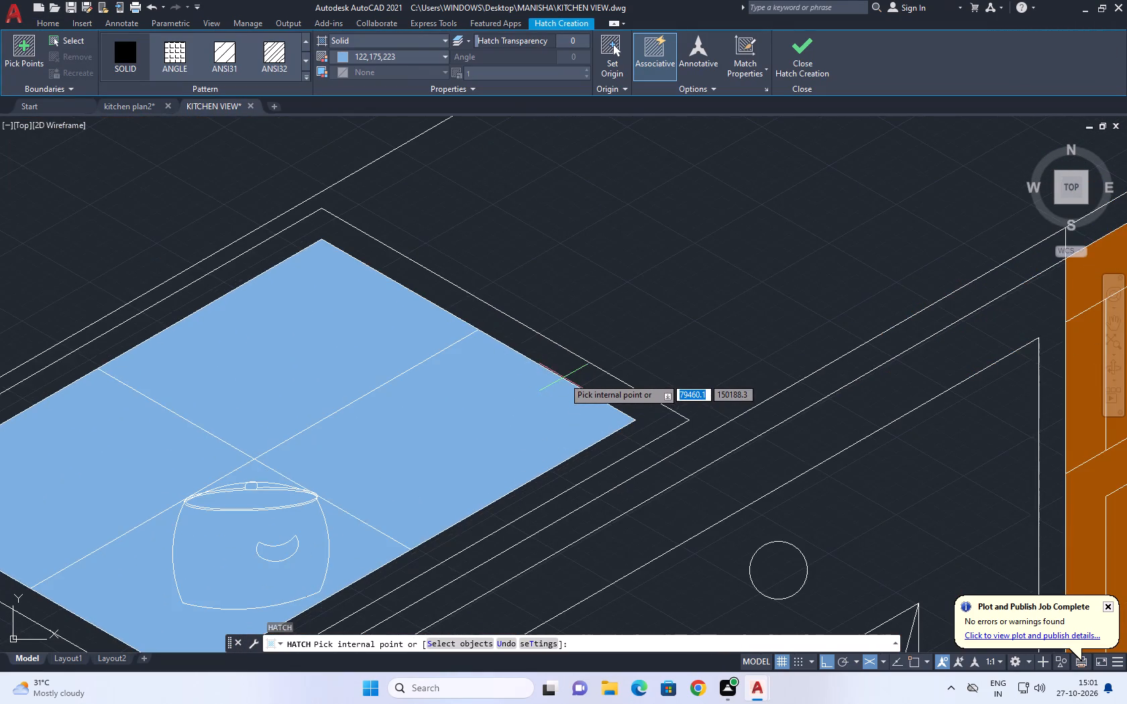
pyautogui.scroll(-2, 572, 374)
pyautogui.click(574, 374)
pyautogui.press('Escape')
# Fill the oven's narrow outer border with solid colour 122,175,223.
pyautogui.scroll(-1, 486, 377)
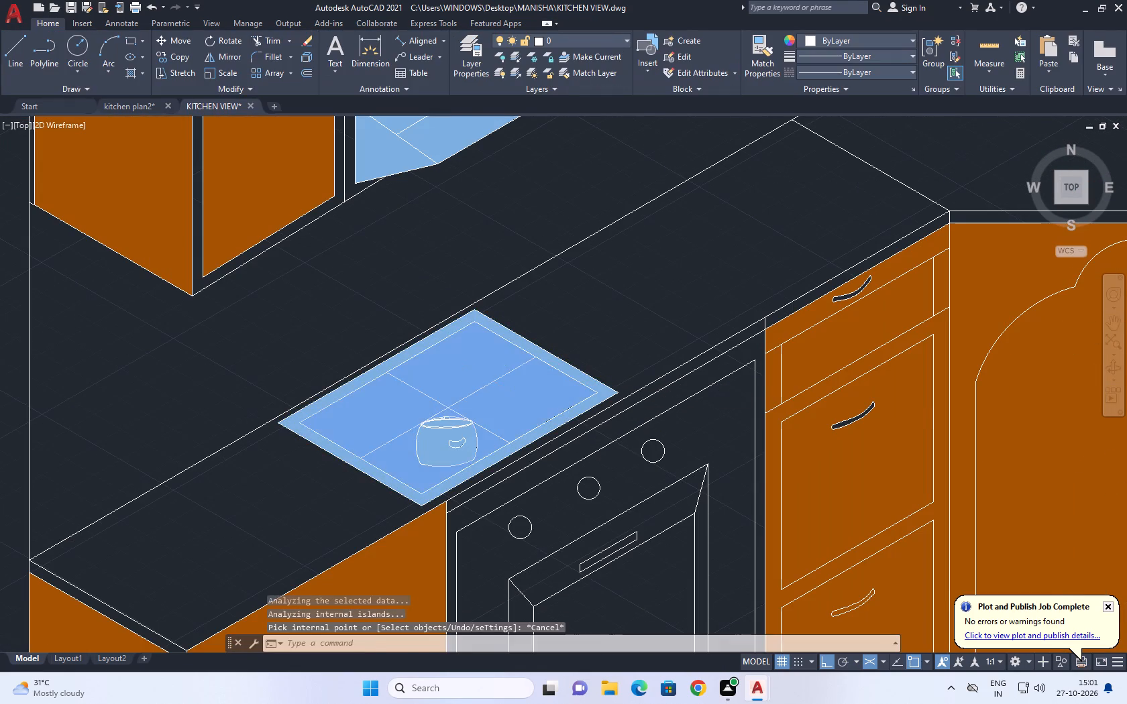
pyautogui.scroll(-1, 486, 377)
pyautogui.moveTo(629, 360); pyautogui.dragTo(548, 285, button='middle')
pyautogui.press('space')
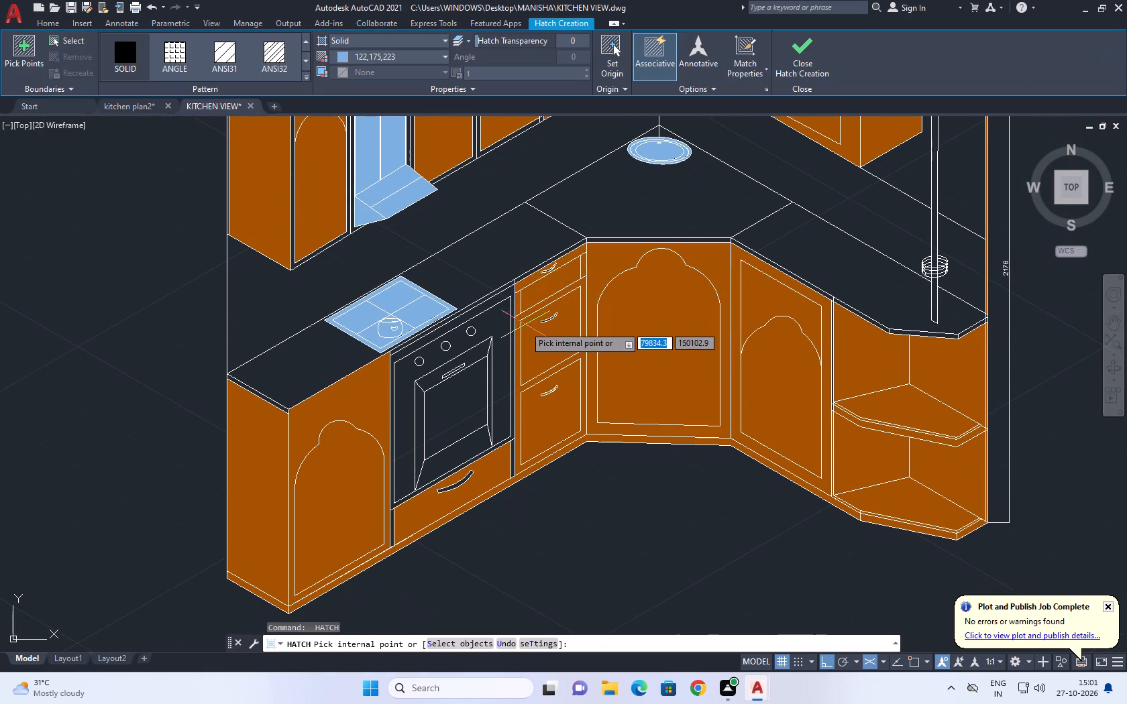
pyautogui.scroll(2, 495, 333)
pyautogui.scroll(-1, 500, 316)
pyautogui.click(500, 316)
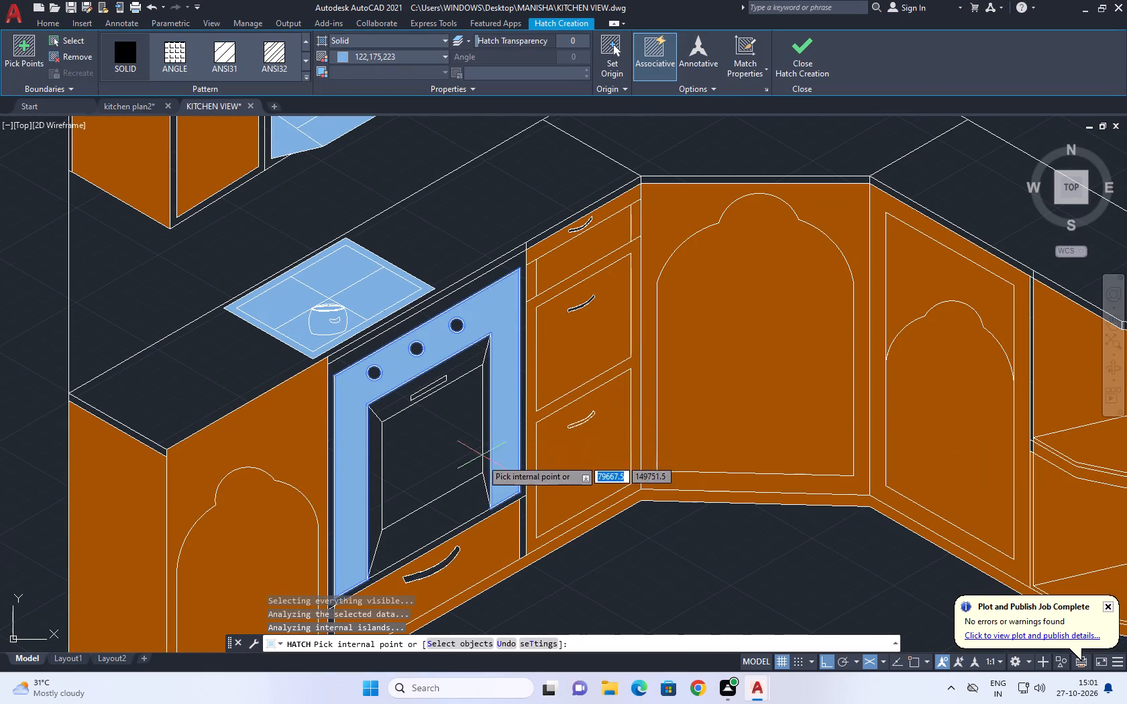
pyautogui.moveTo(466, 515); pyautogui.dragTo(576, 401, button='middle')
pyautogui.middleClick(576, 401)
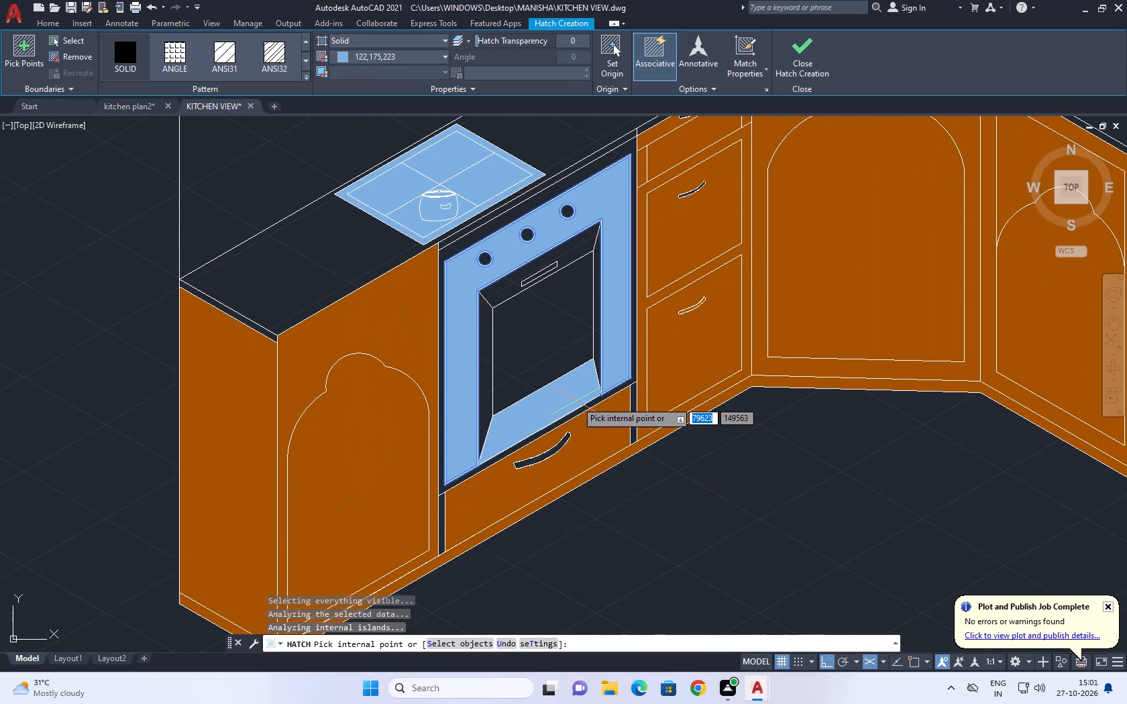
pyautogui.click(558, 404)
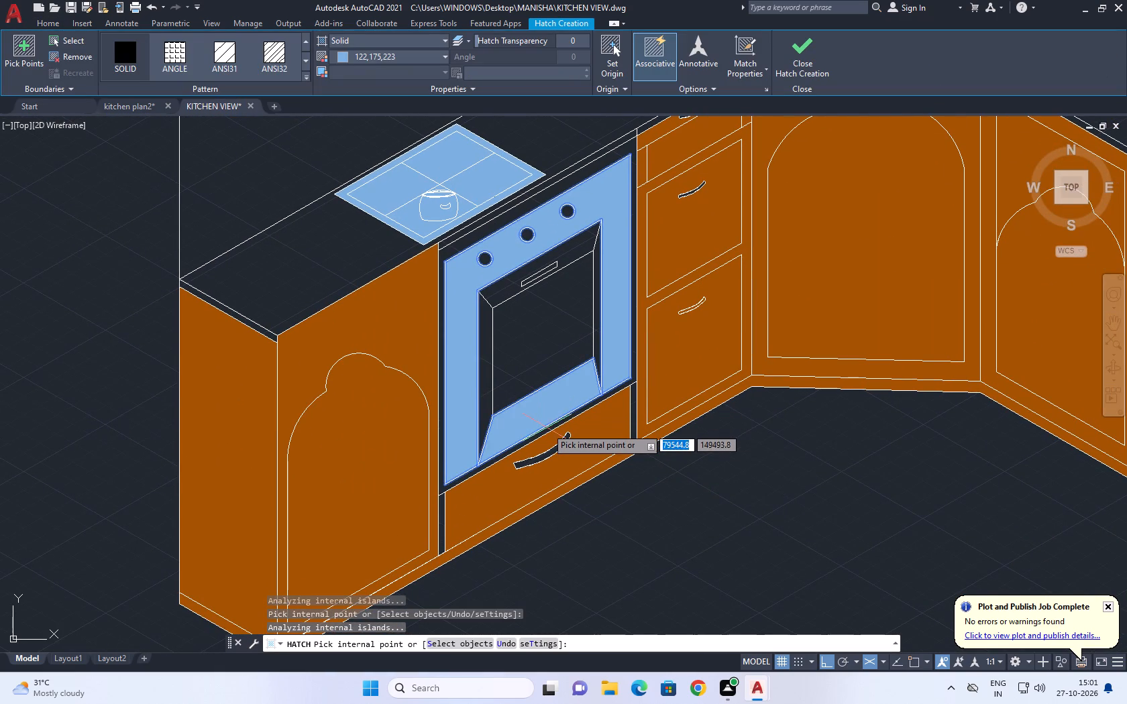
pyautogui.click(521, 446)
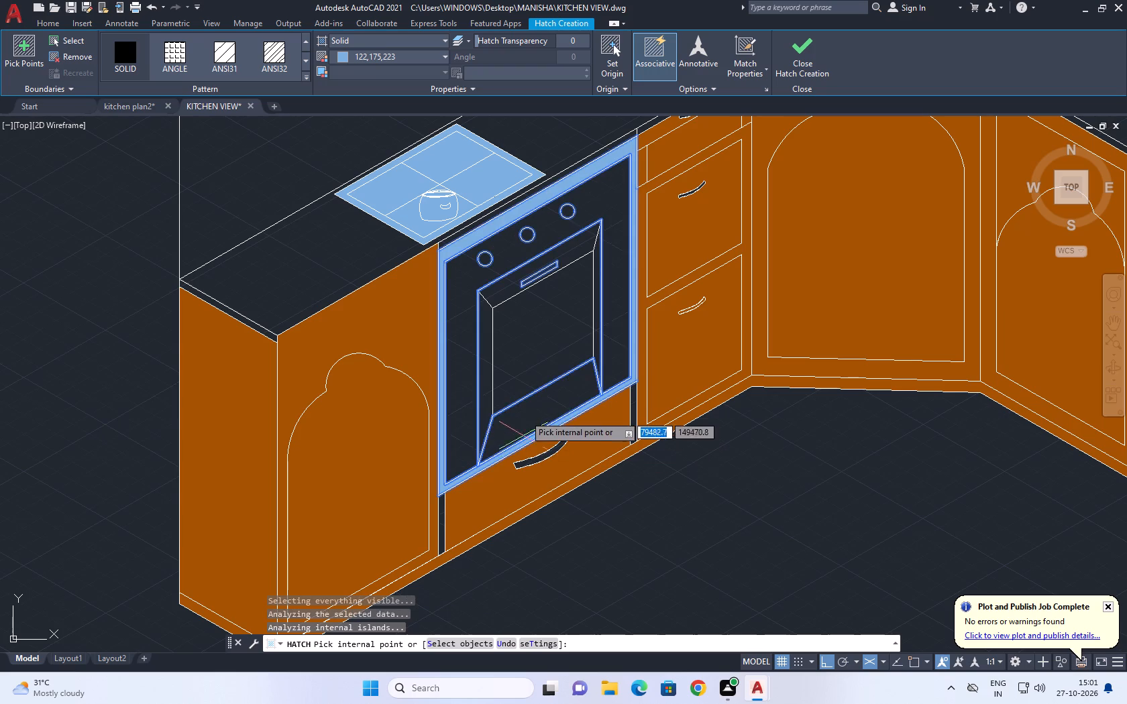
pyautogui.press('Escape')
# Hatch the bottom bevel of the oven door, and separately the oven's front panel, in solid colour 122,175,223.
pyautogui.press('space')
pyautogui.click(566, 389)
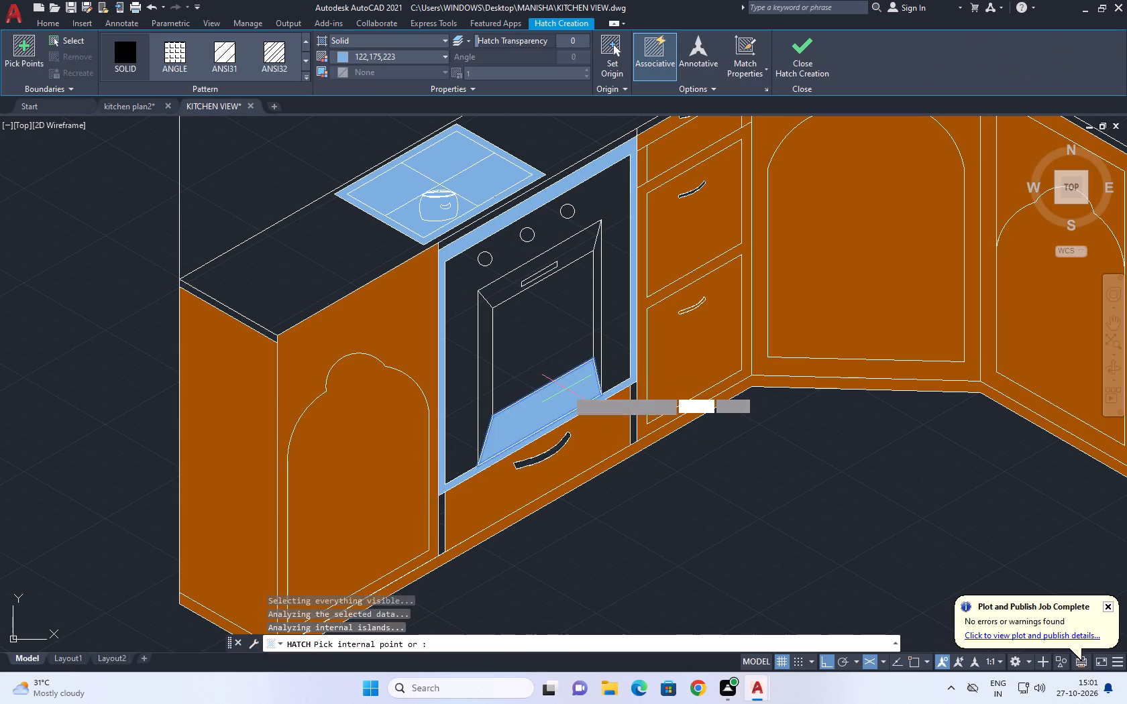
pyautogui.press('Escape')
pyautogui.press('space')
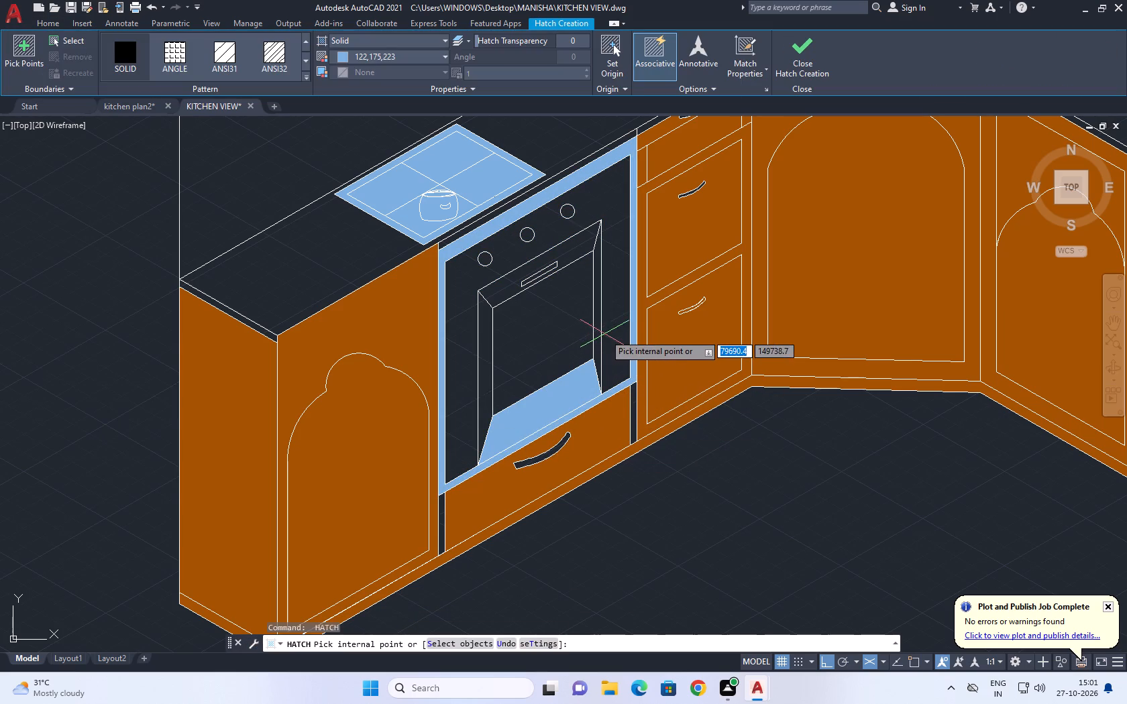
pyautogui.click(612, 332)
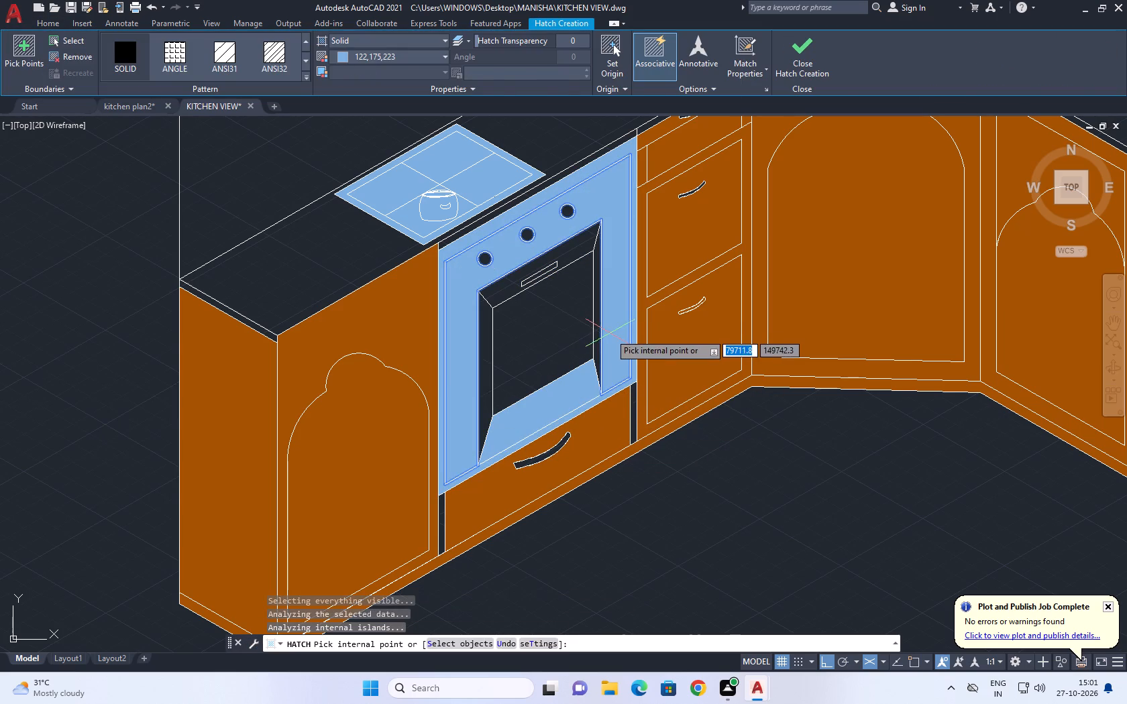
pyautogui.press('Escape')
# Fill the left, top and right bevels around the oven door's window with solid colour 122,175,223.
pyautogui.press('space')
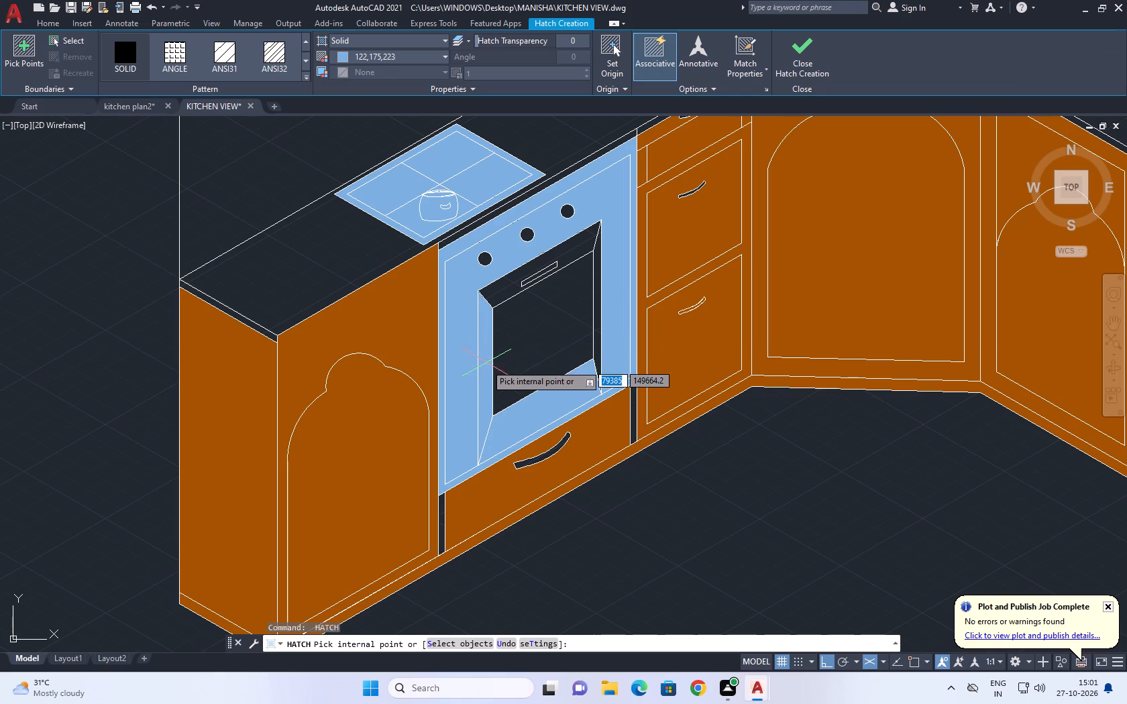
pyautogui.click(486, 364)
pyautogui.click(511, 287)
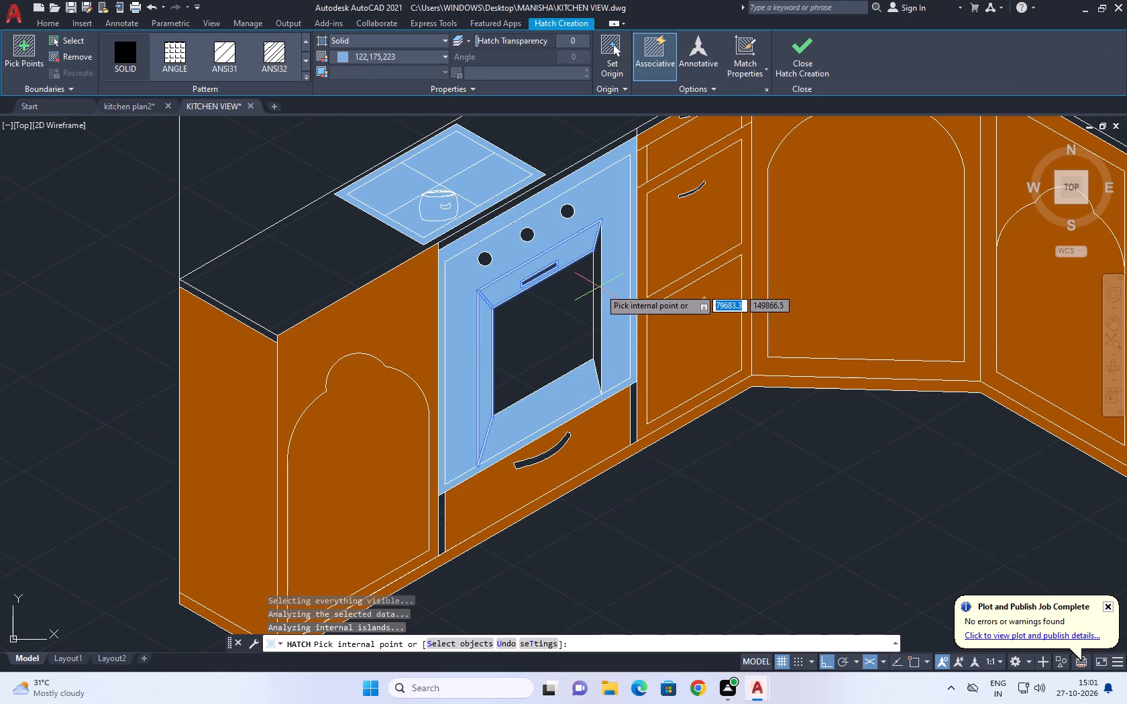
pyautogui.click(600, 289)
pyautogui.press('Escape')
# Hatch the three round control knobs on the oven's front in solid colour 122,175,223.
pyautogui.moveTo(527, 305); pyautogui.dragTo(604, 420, button='middle')
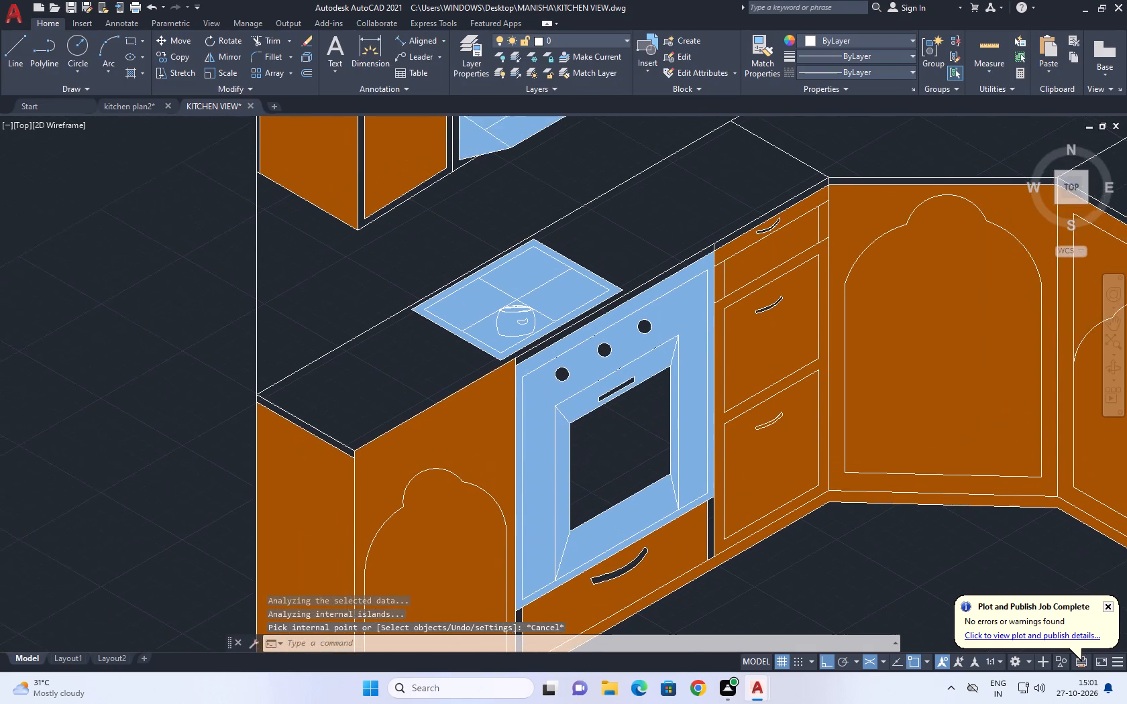
pyautogui.moveTo(604, 420); pyautogui.dragTo(557, 371, button='middle')
pyautogui.press('space')
pyautogui.scroll(2, 522, 312)
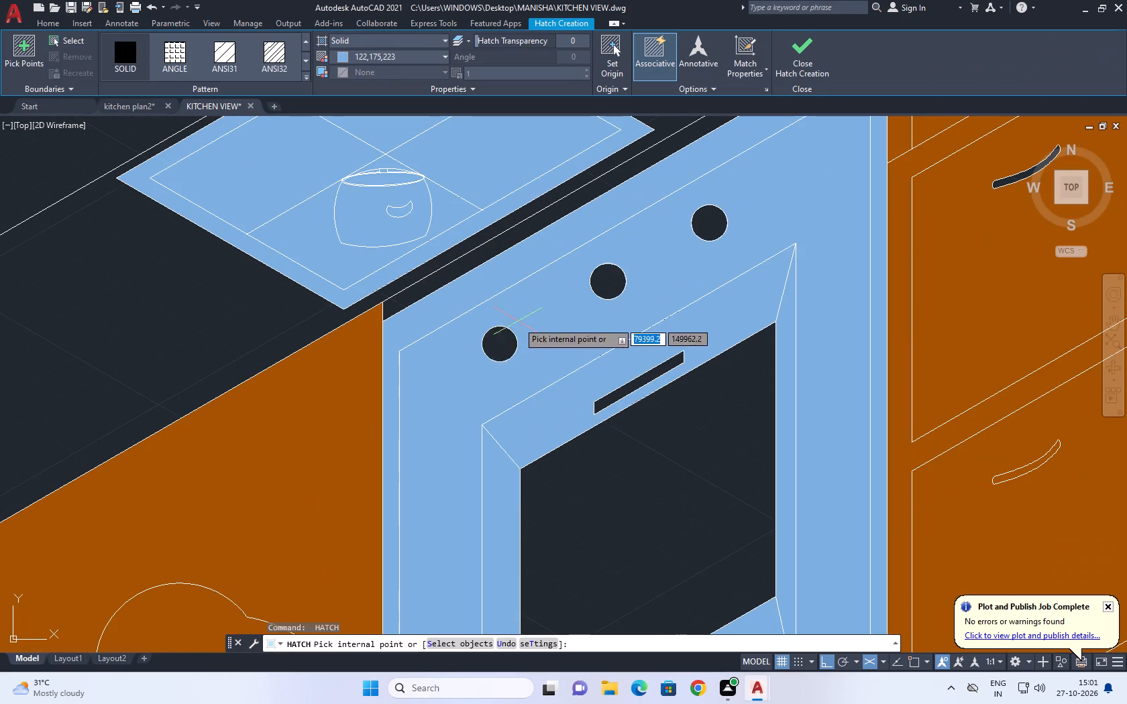
pyautogui.click(500, 342)
pyautogui.click(609, 276)
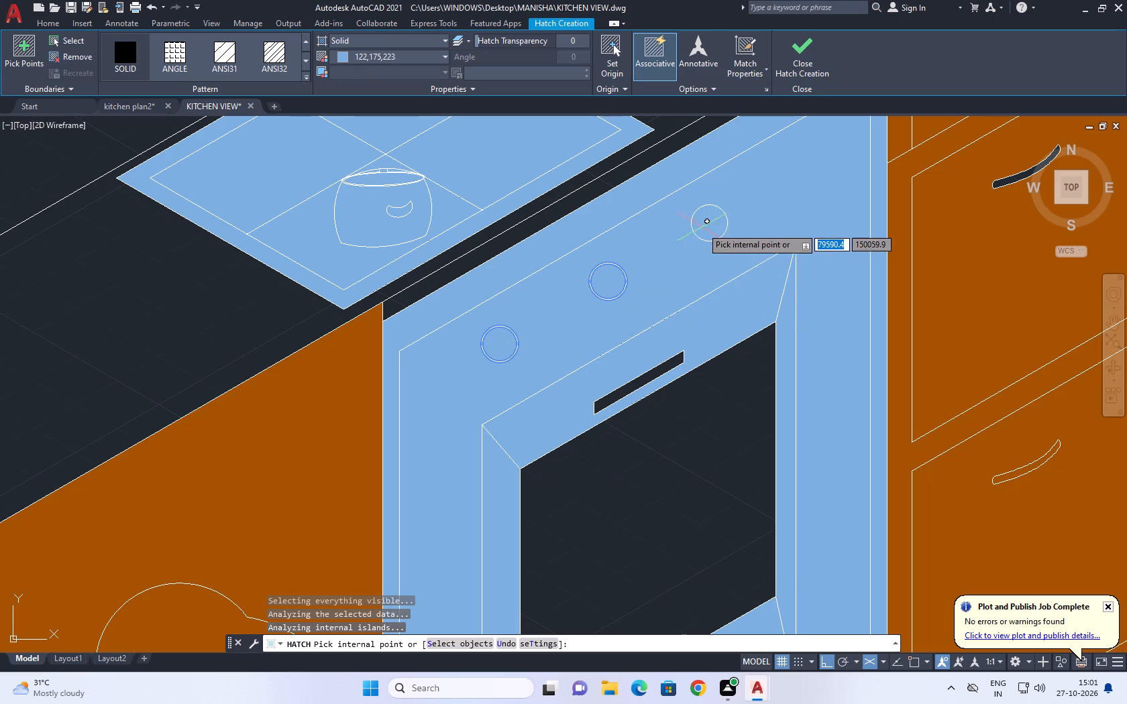
pyautogui.click(709, 221)
pyautogui.press('Escape')
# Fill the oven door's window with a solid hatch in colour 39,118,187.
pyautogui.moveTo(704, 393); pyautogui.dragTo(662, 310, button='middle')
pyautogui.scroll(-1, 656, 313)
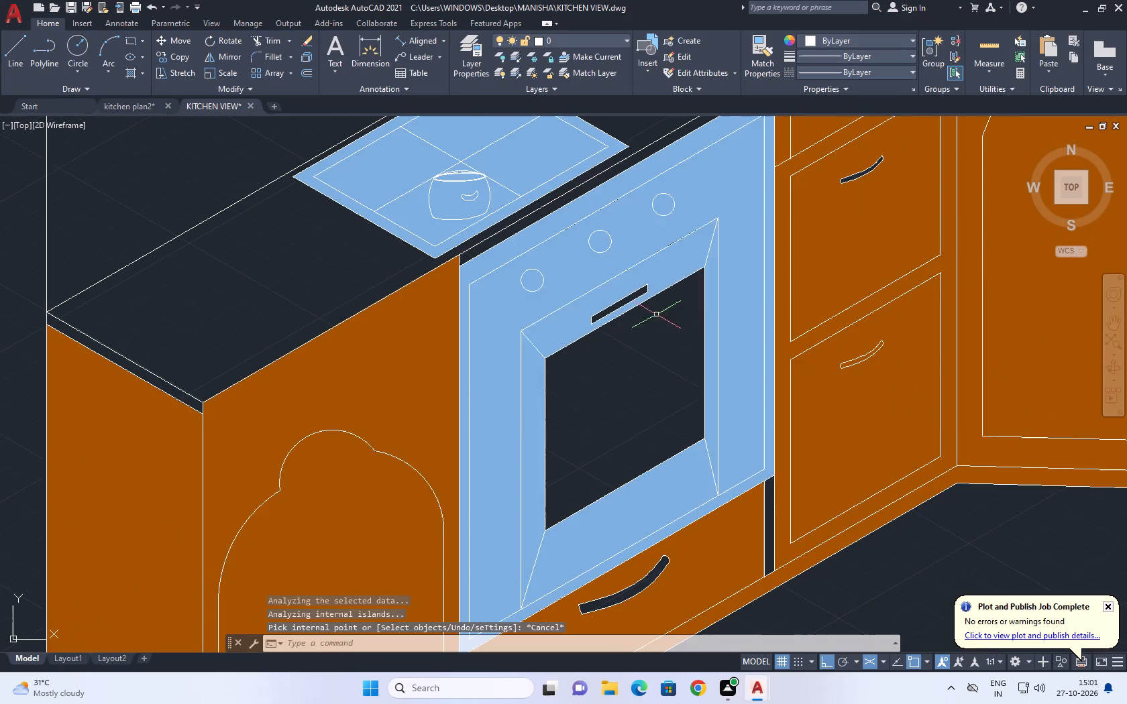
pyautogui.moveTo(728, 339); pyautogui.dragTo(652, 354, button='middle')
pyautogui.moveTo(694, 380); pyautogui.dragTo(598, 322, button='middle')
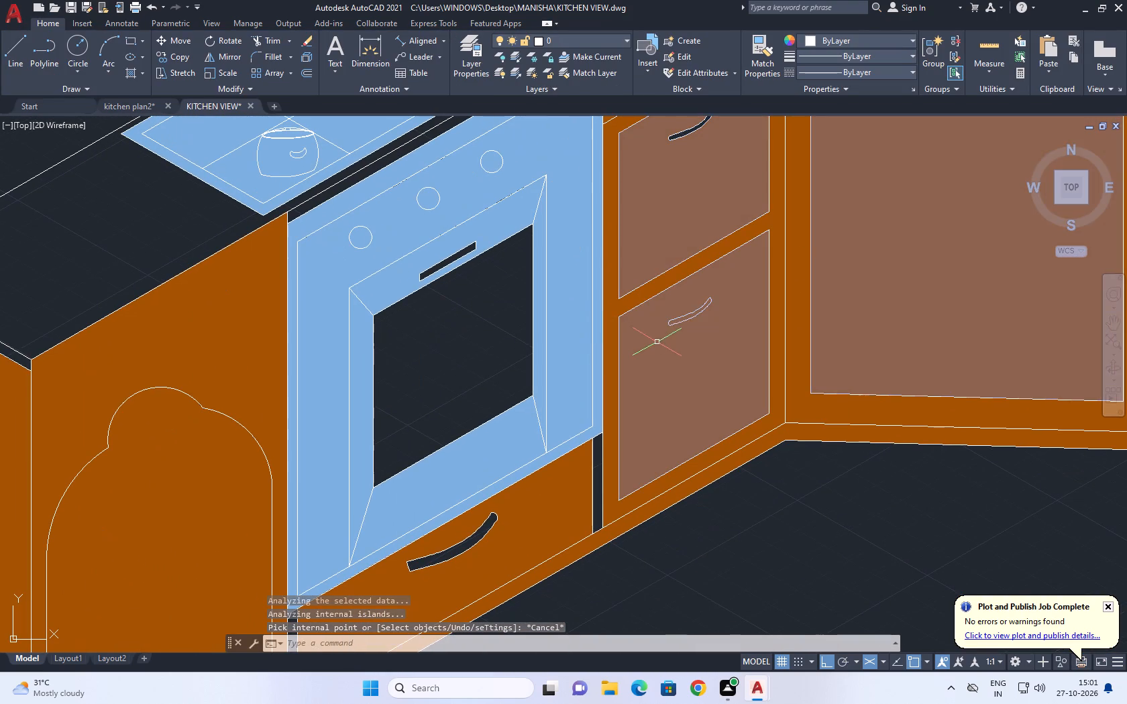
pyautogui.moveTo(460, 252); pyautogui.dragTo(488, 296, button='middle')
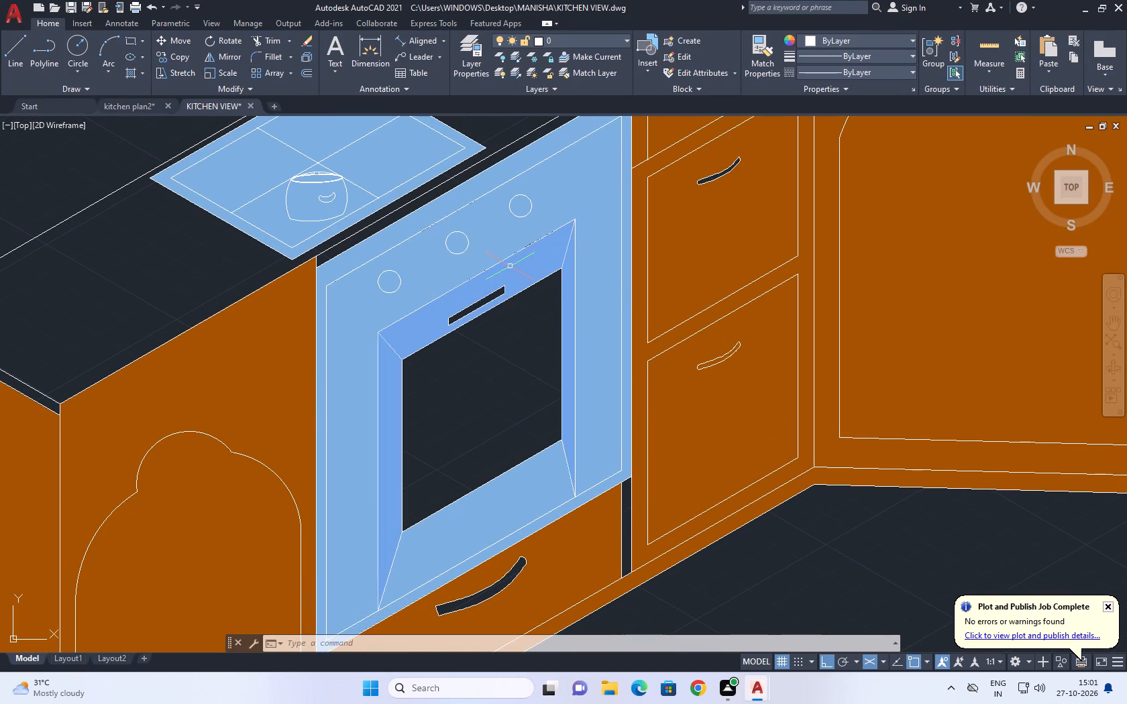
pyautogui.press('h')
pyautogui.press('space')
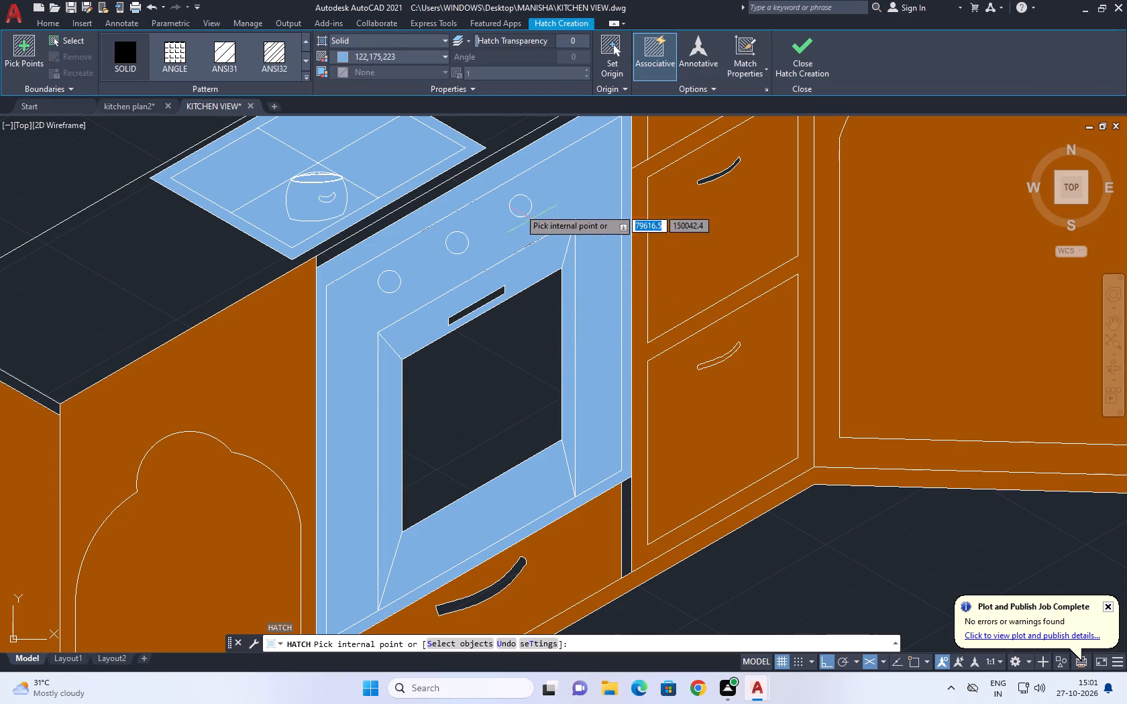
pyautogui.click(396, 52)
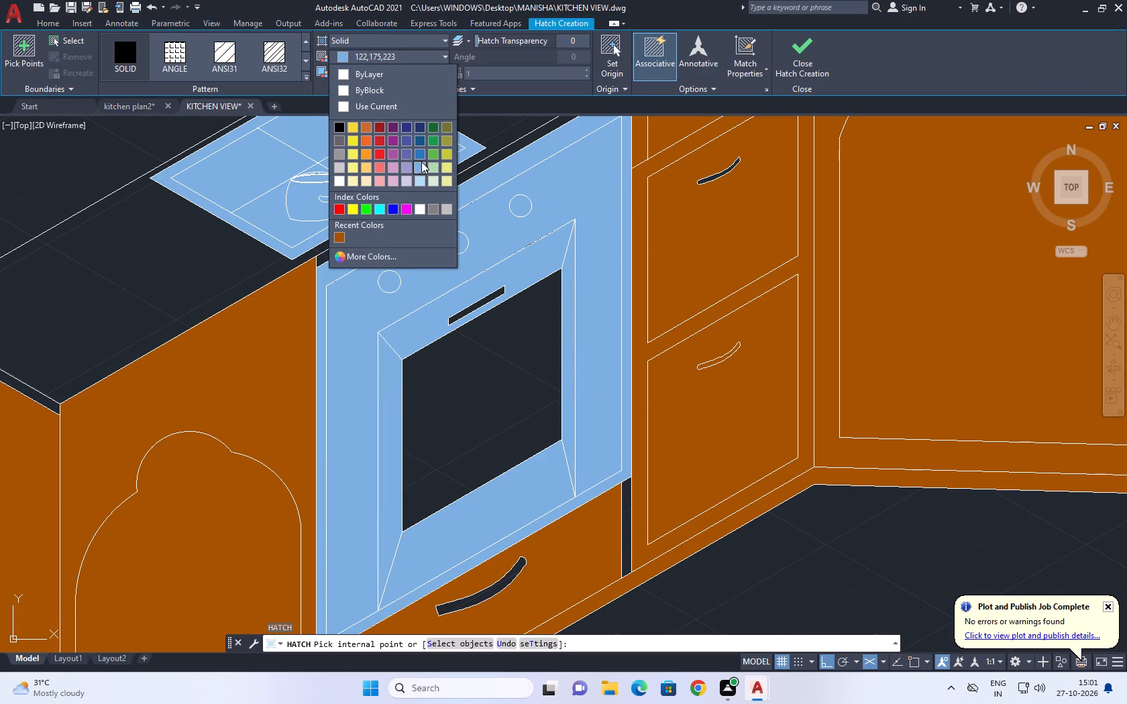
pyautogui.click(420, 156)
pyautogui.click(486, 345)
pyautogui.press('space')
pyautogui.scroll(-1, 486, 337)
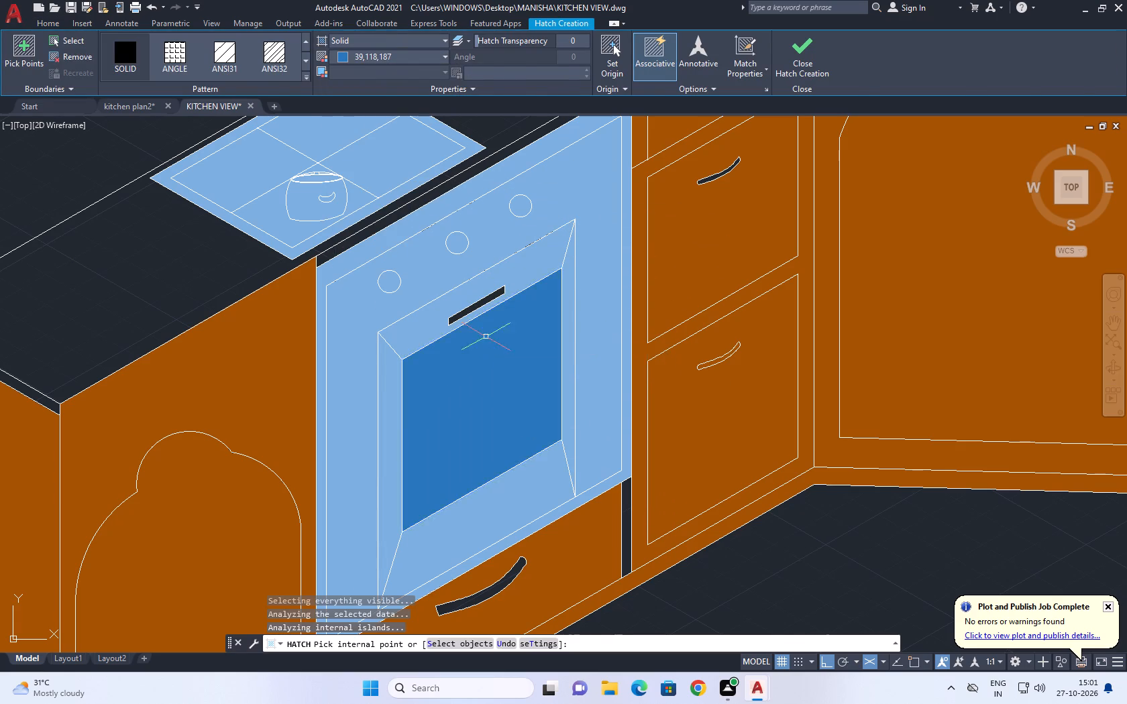
# Hatch the vertical pole beside the open corner shelves in solid colour 122,175,223, above and below its ring basket.
pyautogui.scroll(-4, 486, 337)
pyautogui.moveTo(511, 298); pyautogui.dragTo(549, 358, button='middle')
pyautogui.press('h')
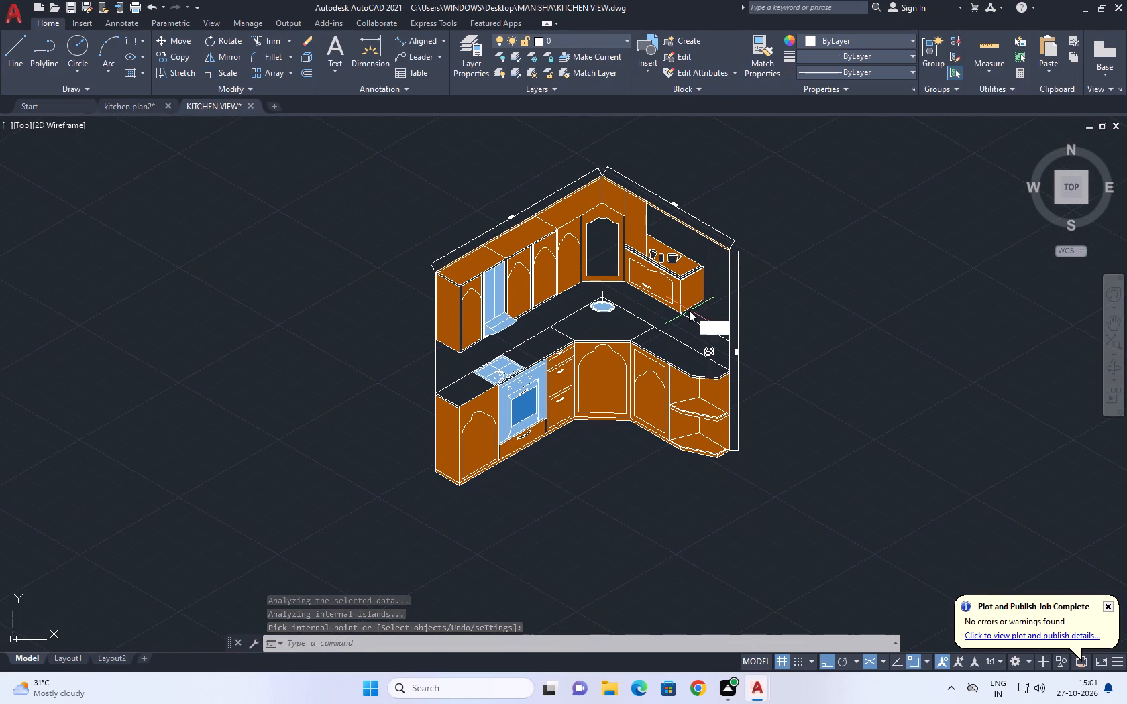
pyautogui.press('space')
pyautogui.click(423, 52)
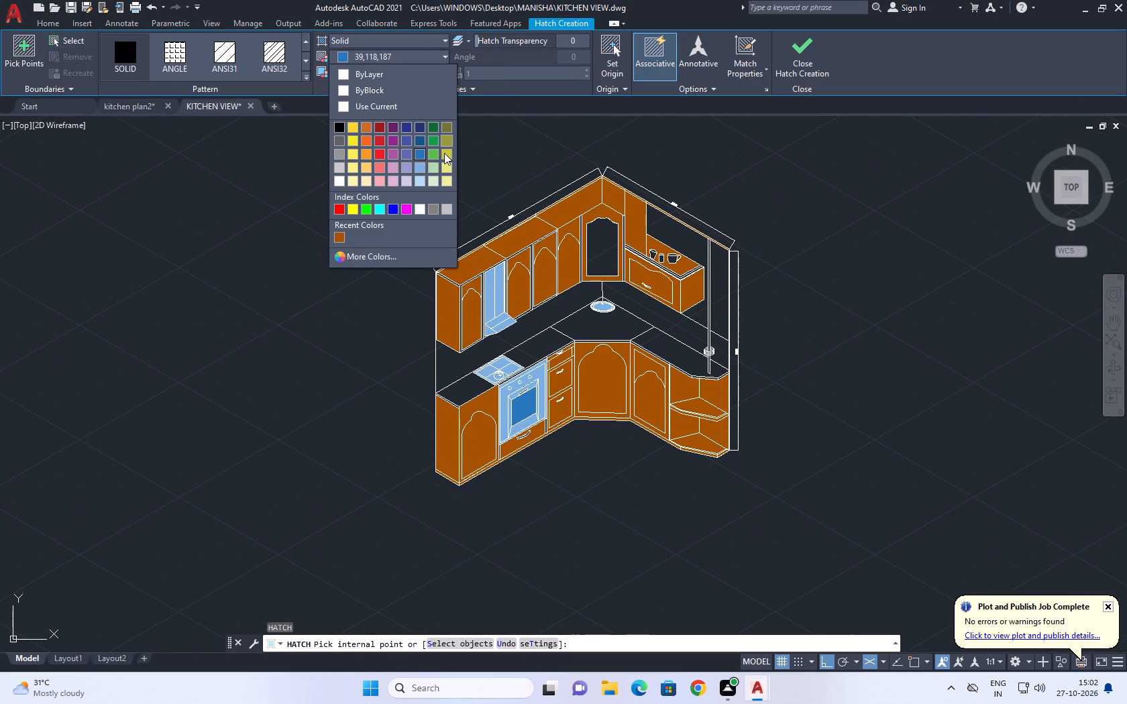
pyautogui.click(419, 168)
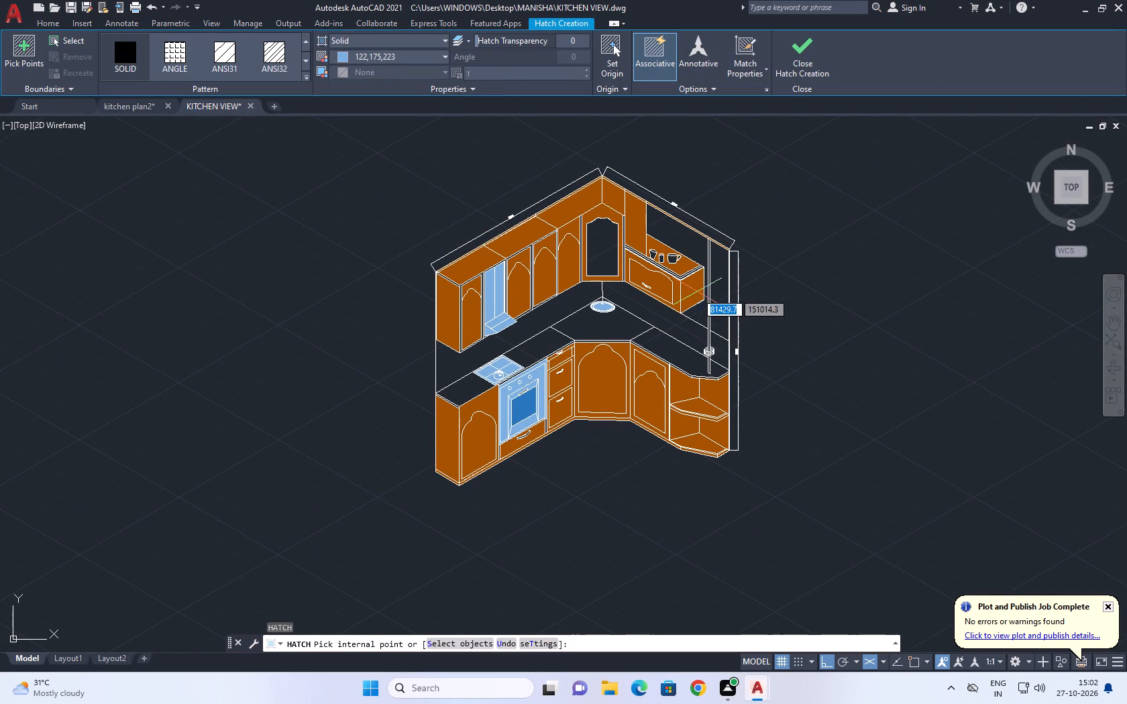
pyautogui.scroll(1, 703, 308)
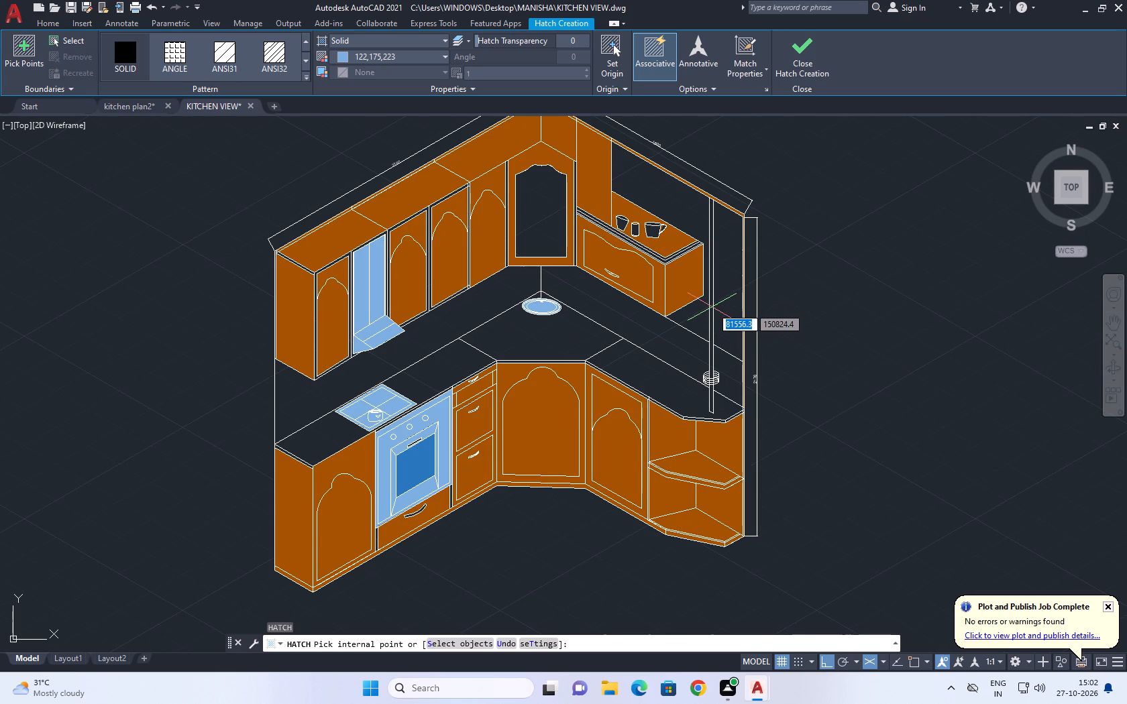
pyautogui.scroll(2, 712, 307)
pyautogui.click(707, 301)
pyautogui.scroll(-2, 723, 473)
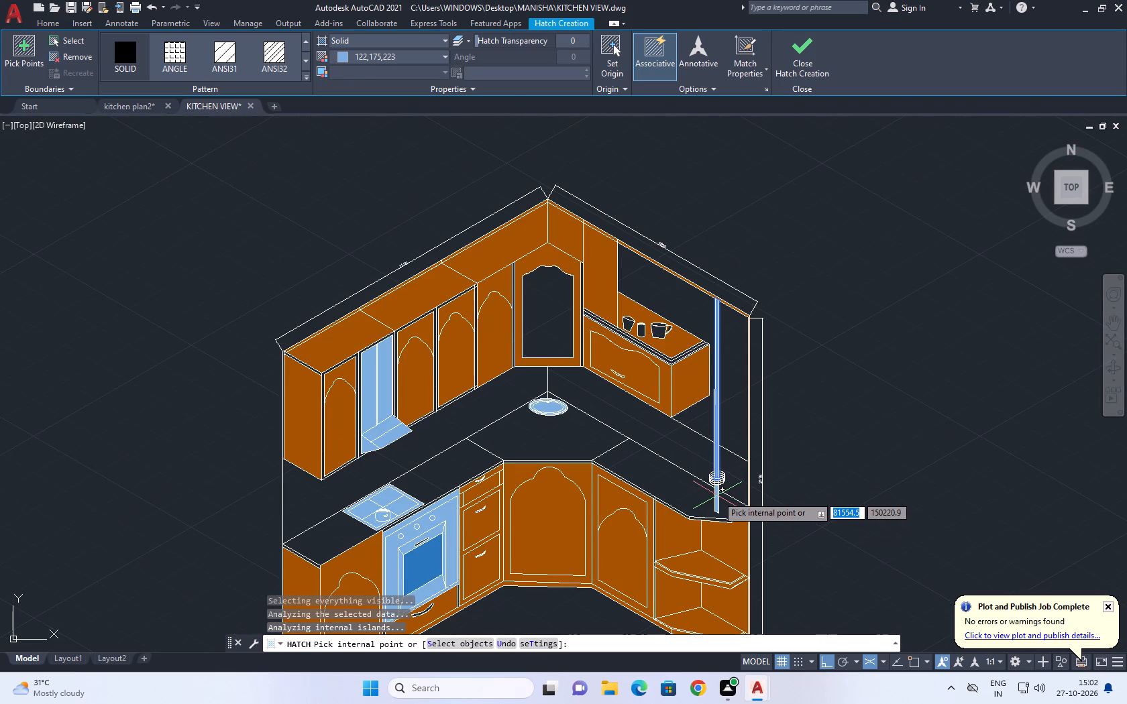
pyautogui.click(717, 495)
pyautogui.press('space')
# Fill the upper corner cabinet's arched door pane with a gradient hatch from 255,255,255 to 199,200,202.
pyautogui.scroll(2, 719, 465)
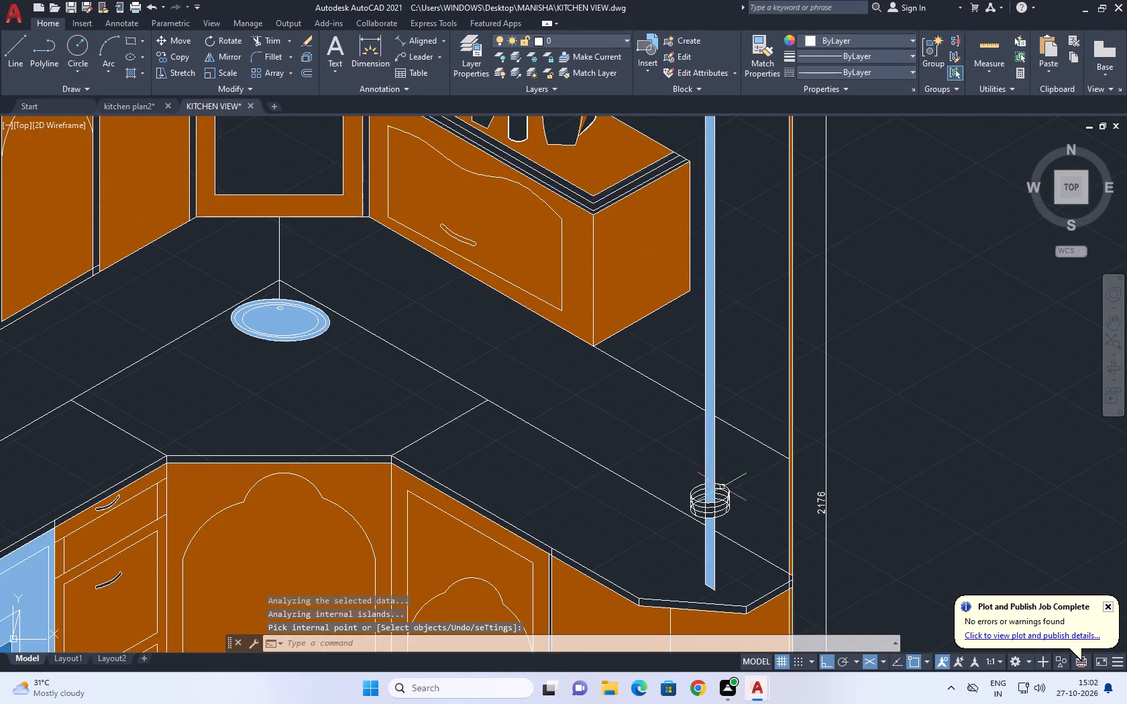
pyautogui.moveTo(738, 442); pyautogui.dragTo(682, 314, button='middle')
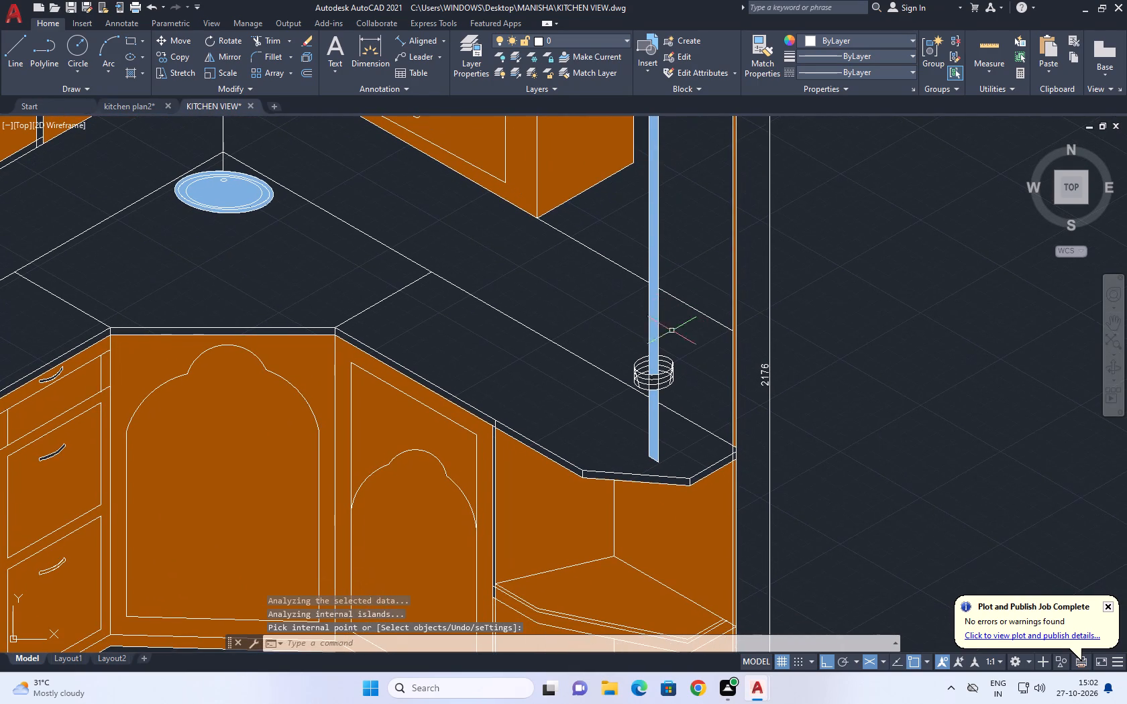
pyautogui.scroll(-3, 862, 417)
pyautogui.moveTo(814, 341); pyautogui.dragTo(748, 333, button='middle')
pyautogui.moveTo(718, 339); pyautogui.dragTo(698, 341, button='middle')
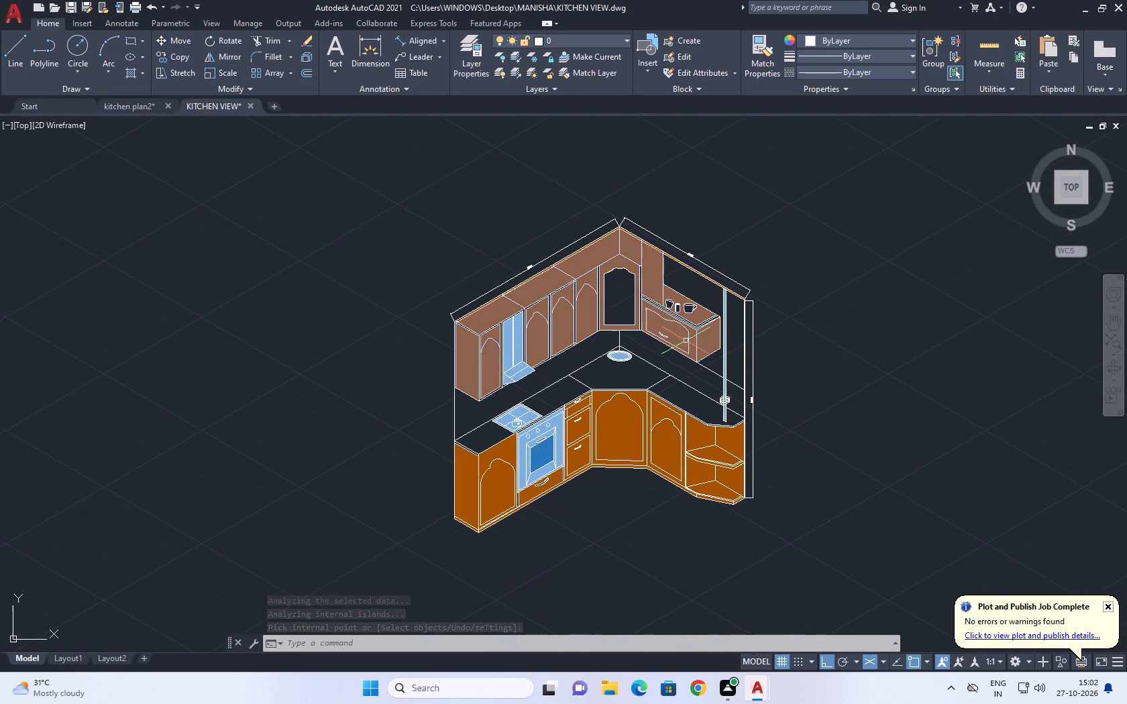
pyautogui.scroll(1, 682, 333)
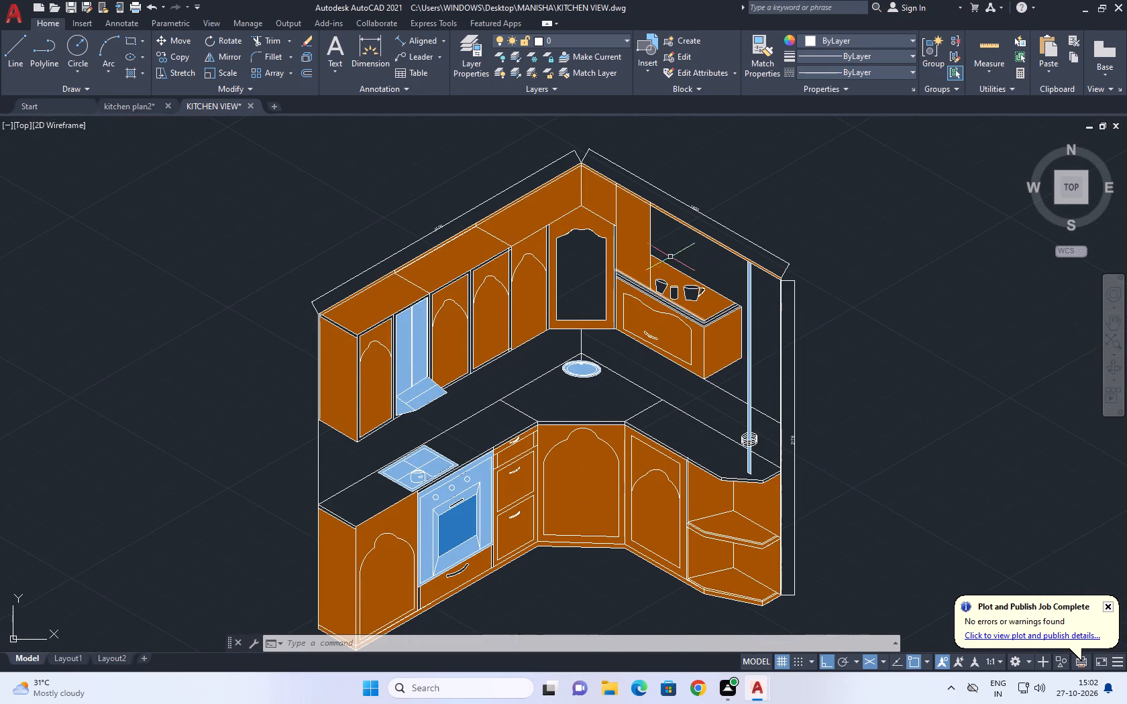
pyautogui.write('H')
pyautogui.press('space')
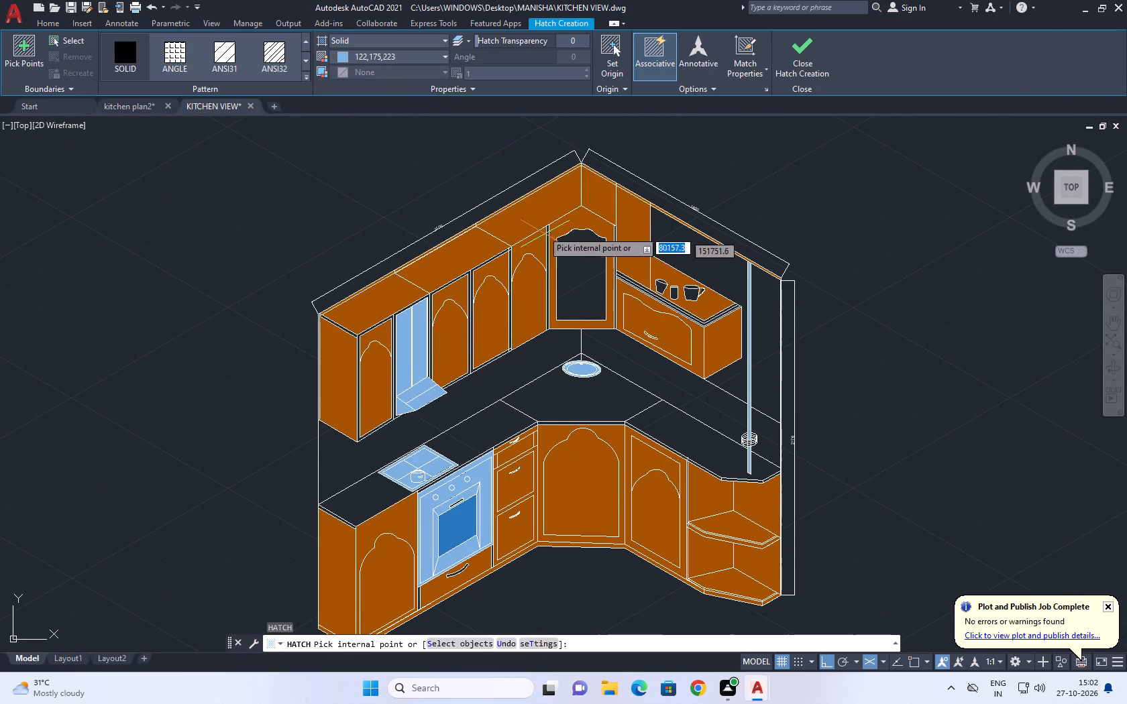
pyautogui.click(376, 56)
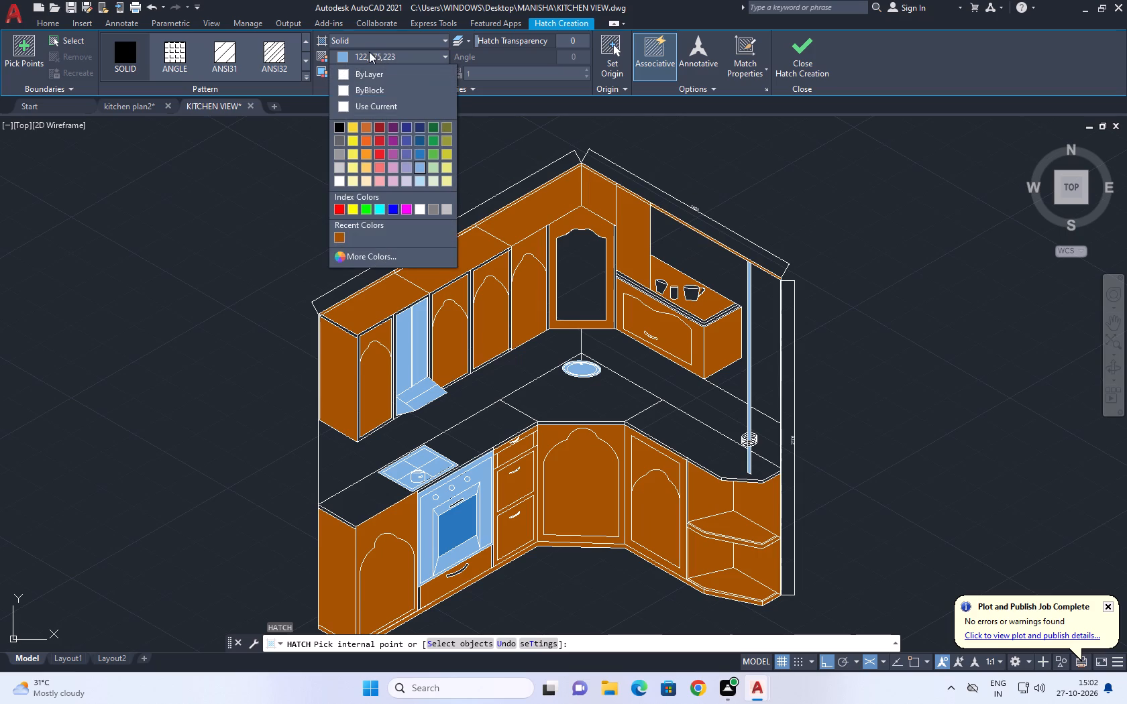
pyautogui.click(370, 47)
pyautogui.click(370, 46)
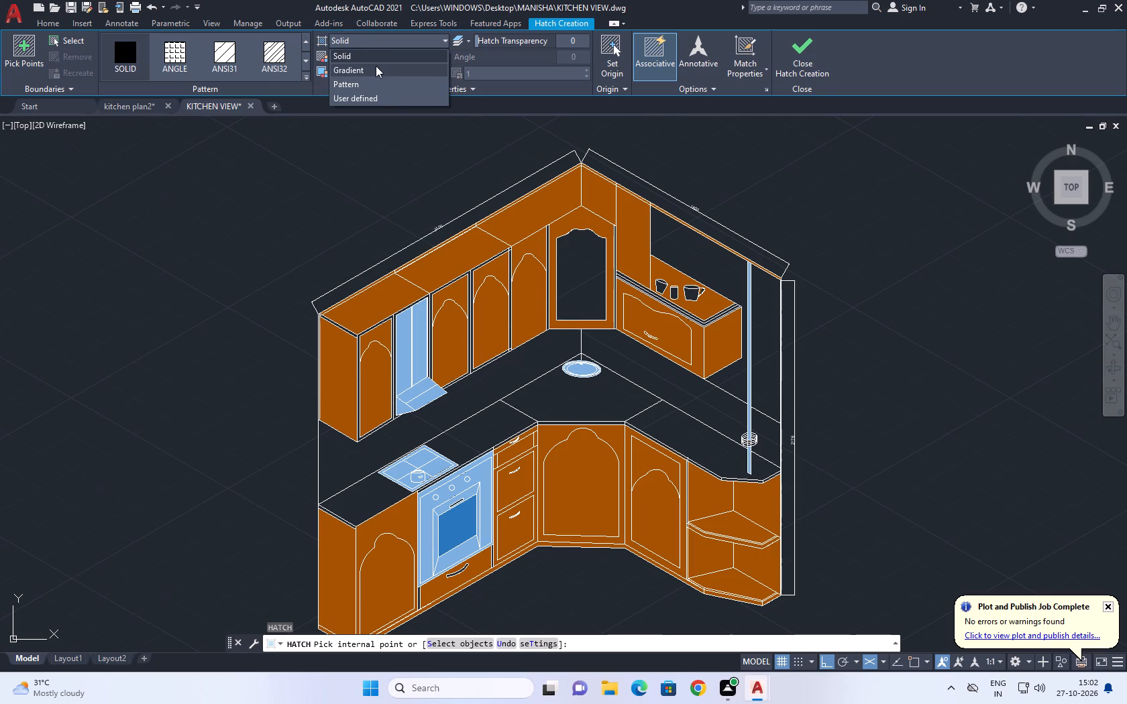
pyautogui.click(376, 66)
pyautogui.click(390, 60)
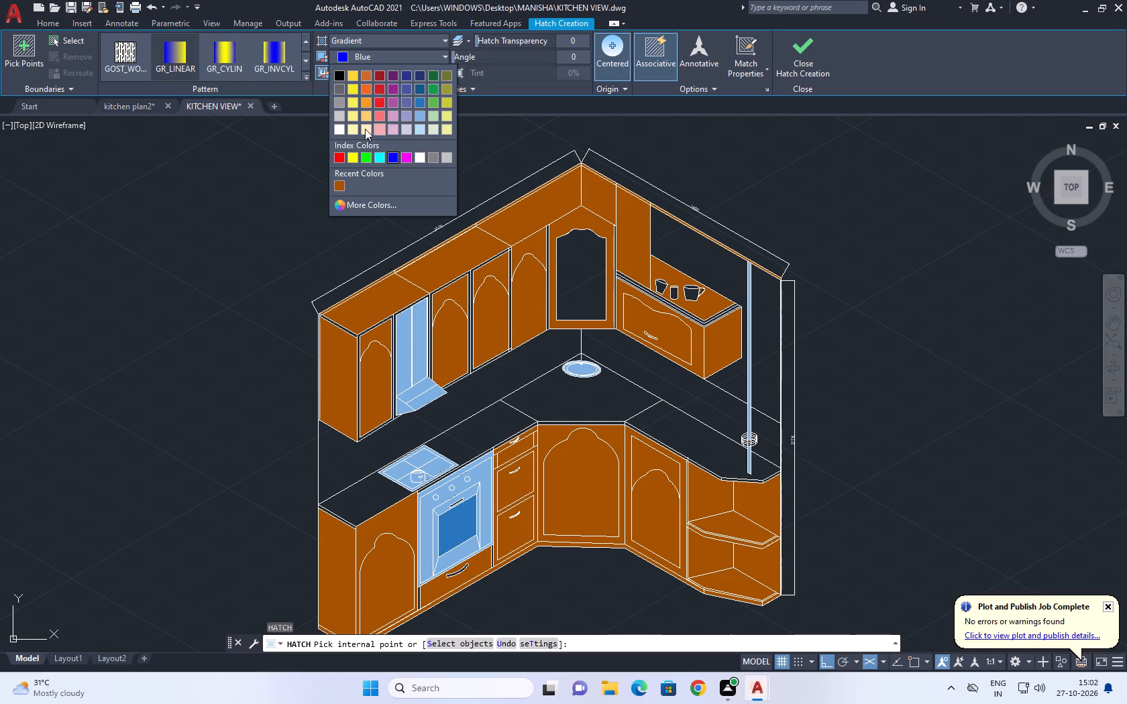
pyautogui.click(339, 128)
pyautogui.click(411, 70)
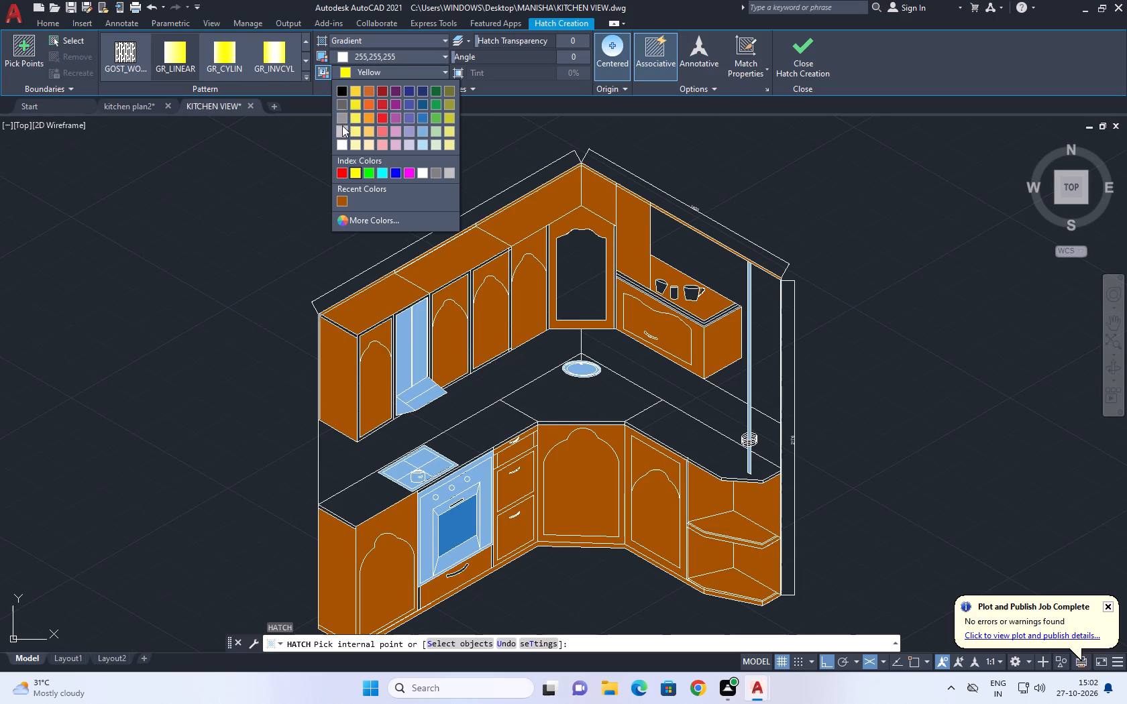
pyautogui.click(342, 125)
pyautogui.click(588, 272)
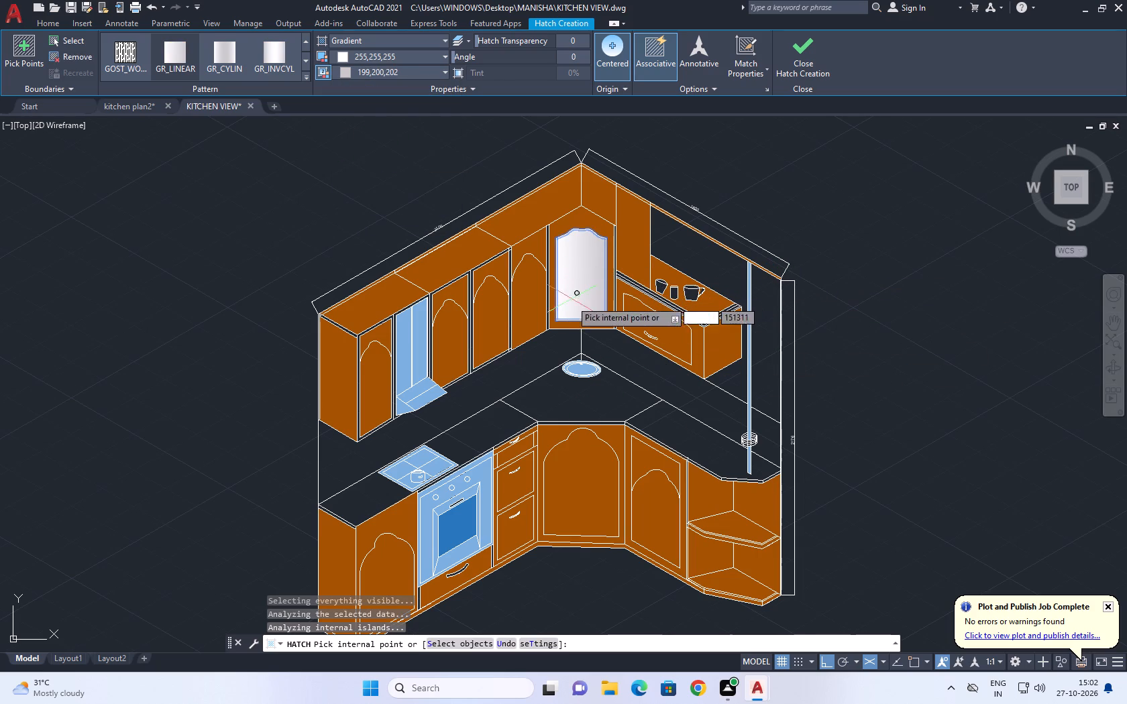
pyautogui.press('space')
# Delete the hatches of the oven's front panel and of the oven door's window.
pyautogui.moveTo(501, 451); pyautogui.dragTo(555, 360, button='middle')
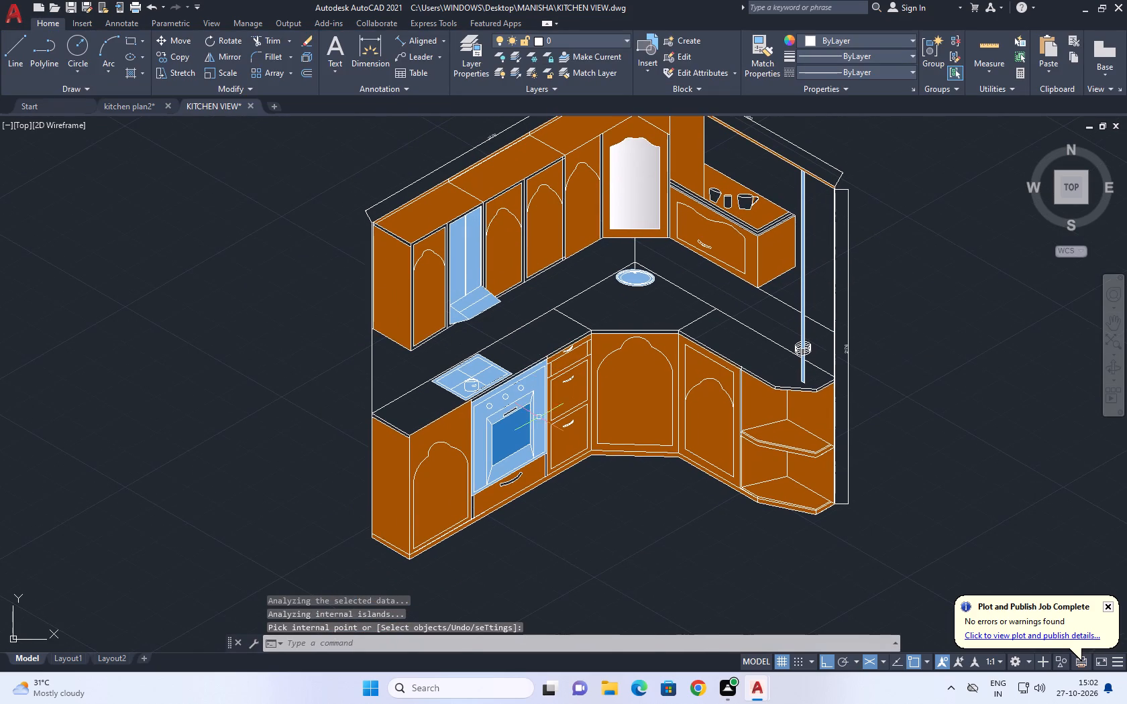
pyautogui.scroll(1, 511, 432)
pyautogui.moveTo(514, 433); pyautogui.dragTo(598, 458, button='middle')
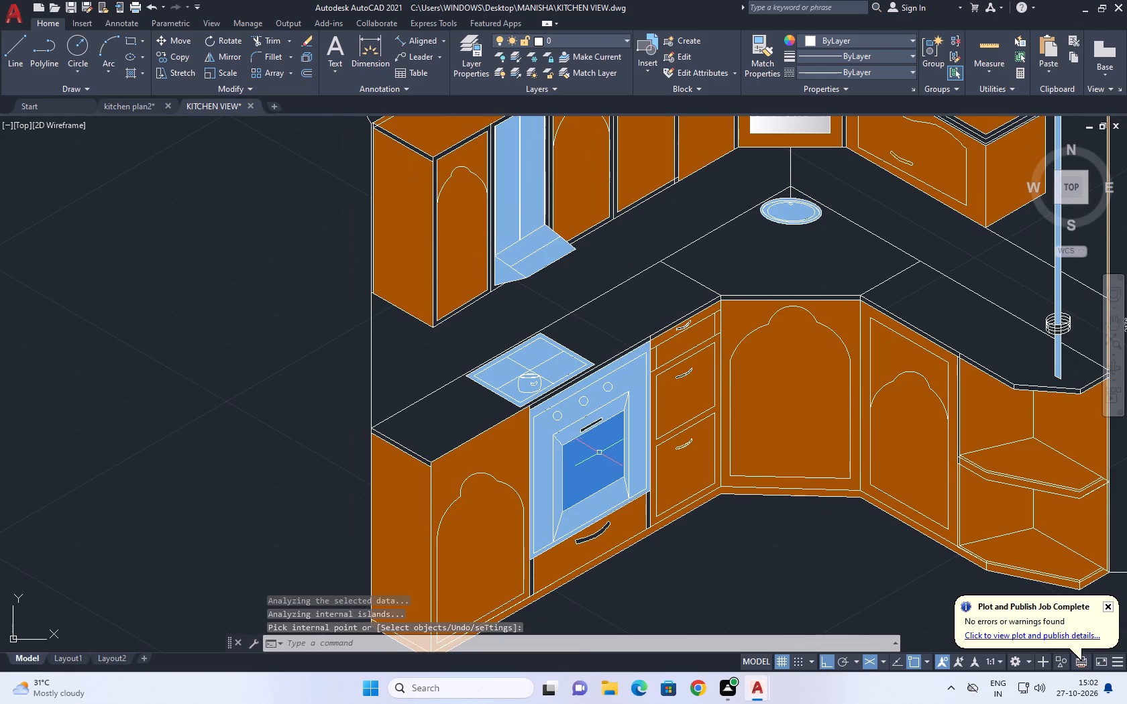
pyautogui.scroll(1, 602, 435)
pyautogui.click(649, 353)
pyautogui.press('Delete')
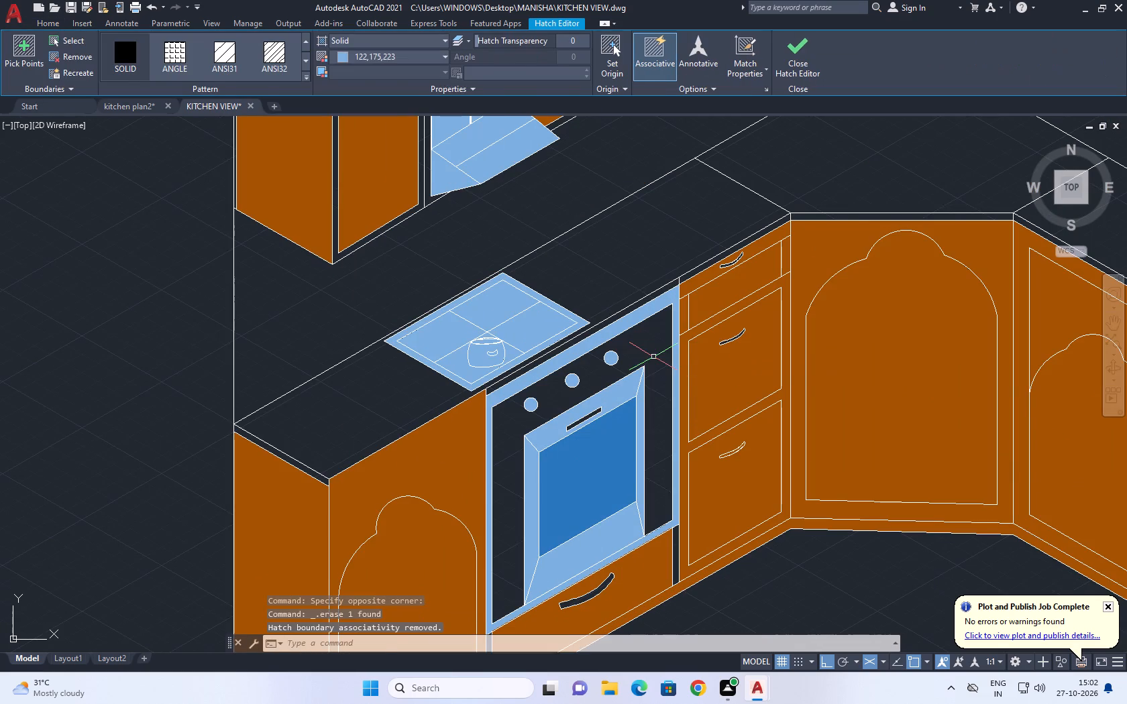
pyautogui.click(552, 490)
pyautogui.press('Delete')
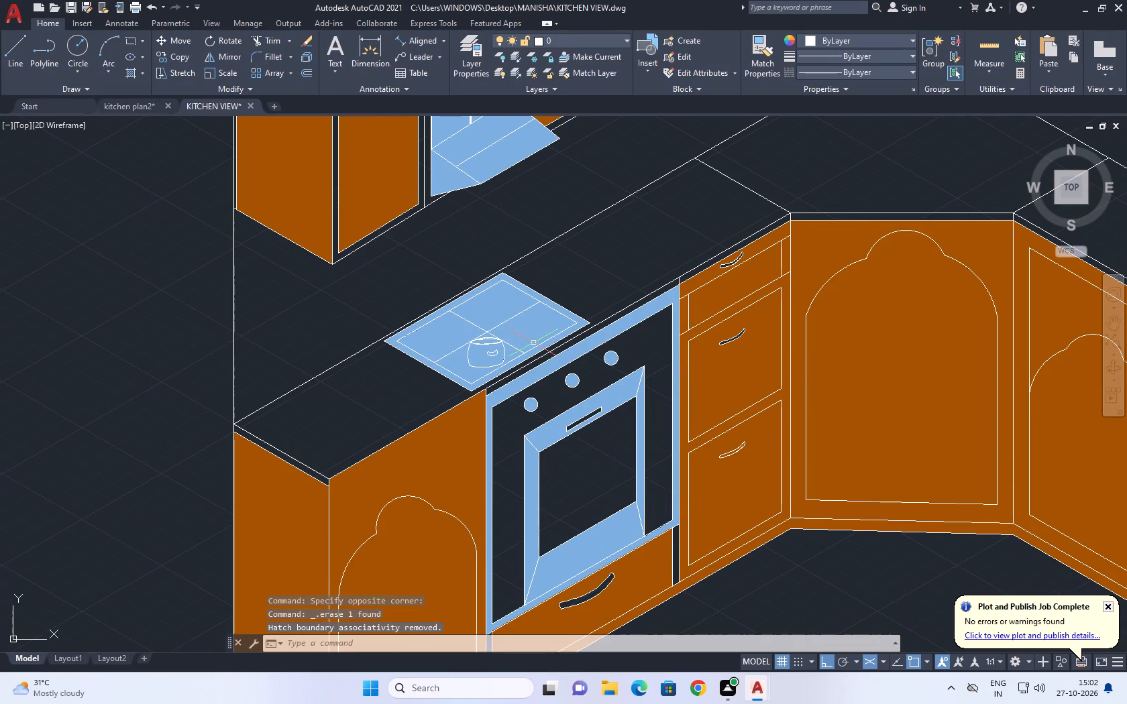
# Fill the oven's front panel and door window with a gradient hatch from 122,175,223 to 173,221,247.
pyautogui.press('h')
pyautogui.press('space')
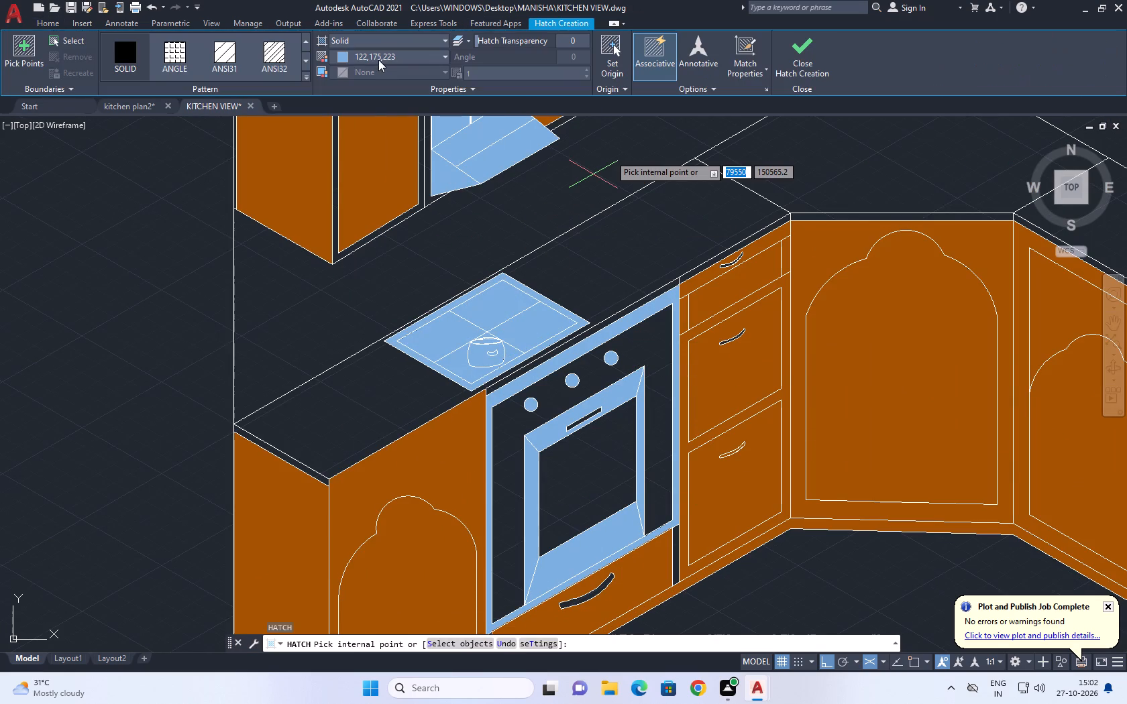
pyautogui.click(410, 40)
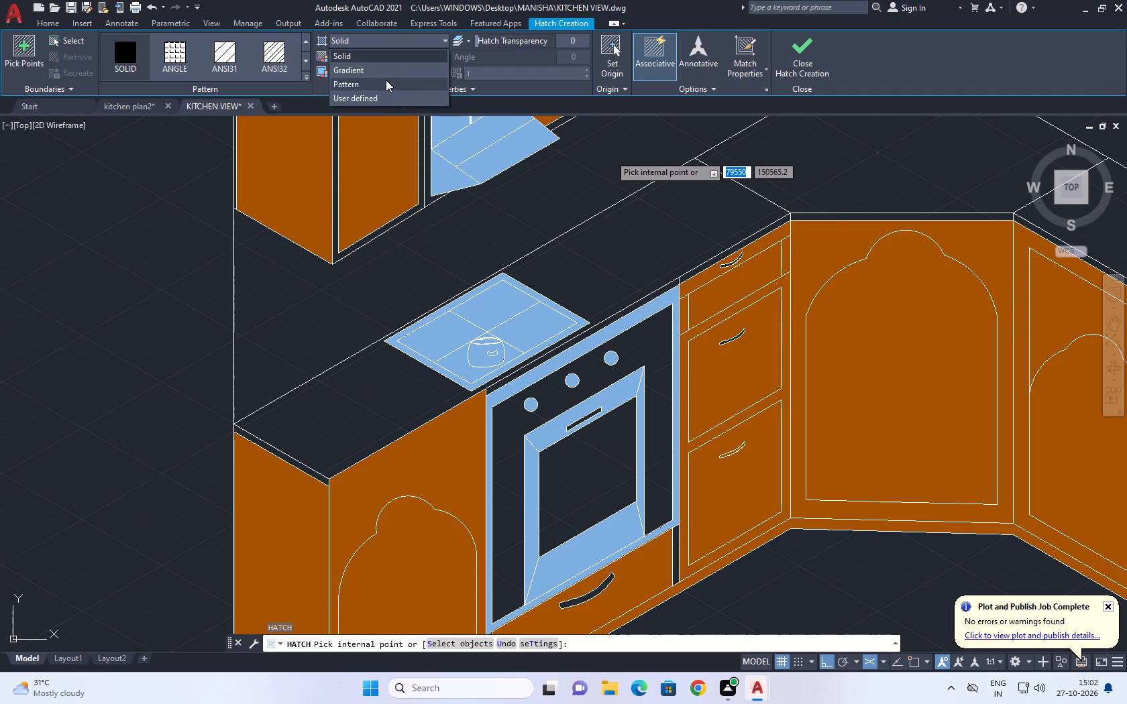
pyautogui.click(386, 73)
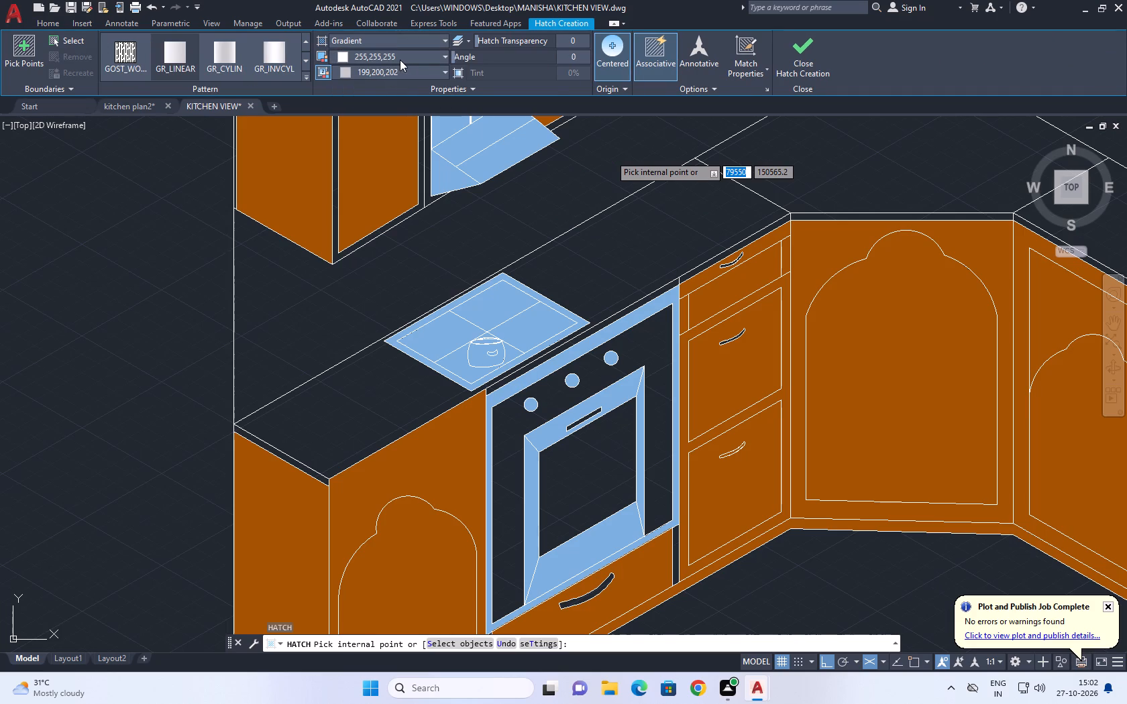
pyautogui.click(405, 57)
pyautogui.click(419, 115)
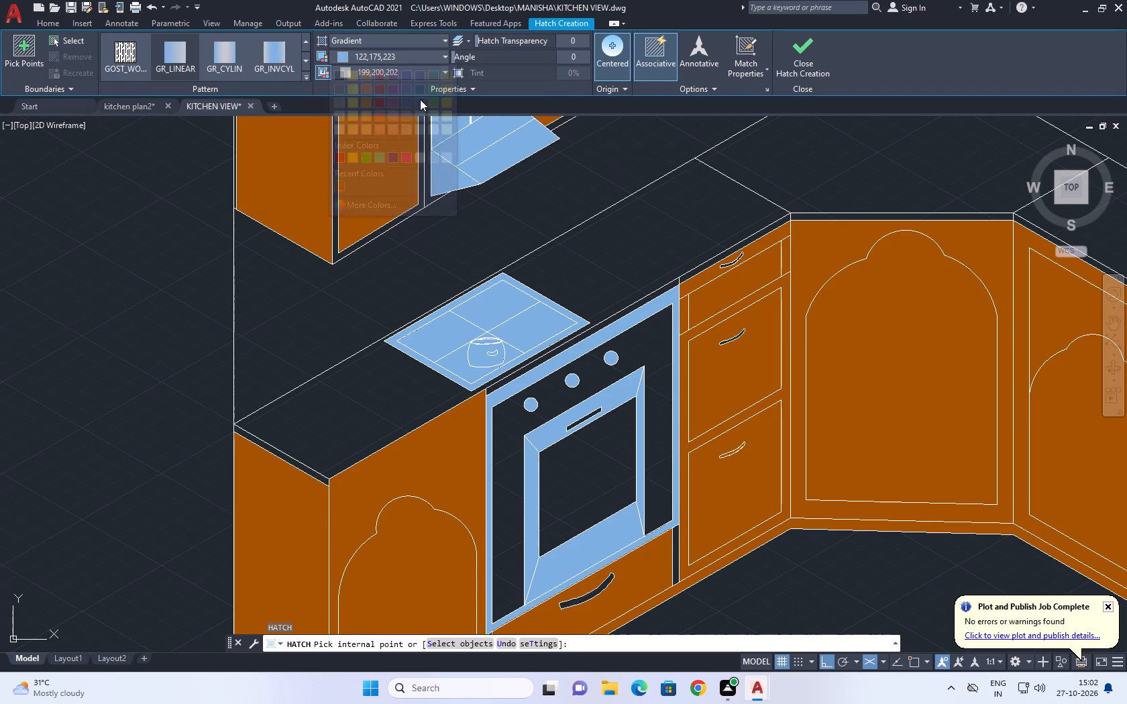
pyautogui.click(416, 73)
pyautogui.click(419, 141)
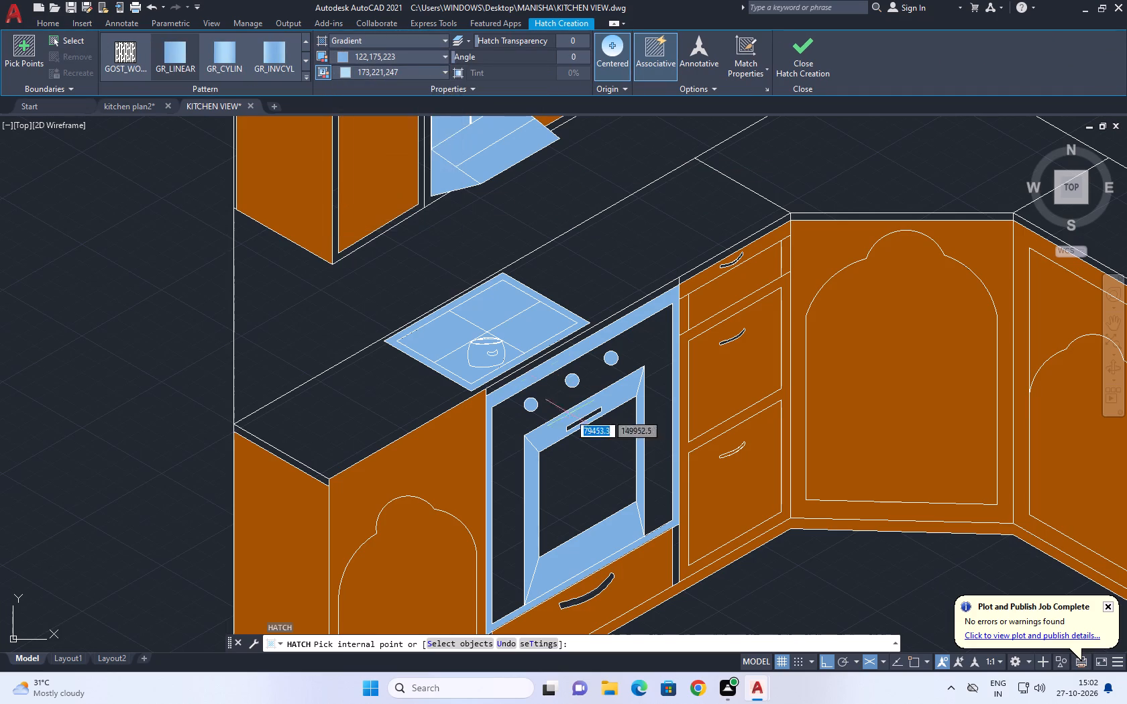
pyautogui.click(601, 447)
pyautogui.click(658, 374)
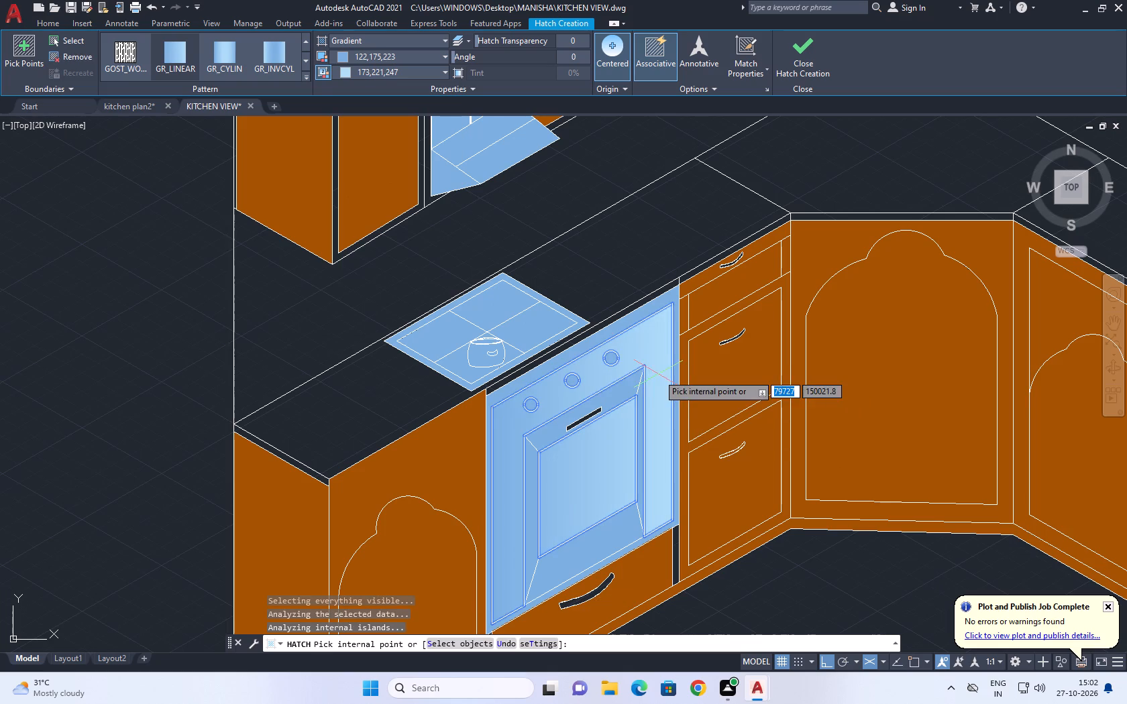
pyautogui.moveTo(515, 353); pyautogui.dragTo(427, 338, button='middle')
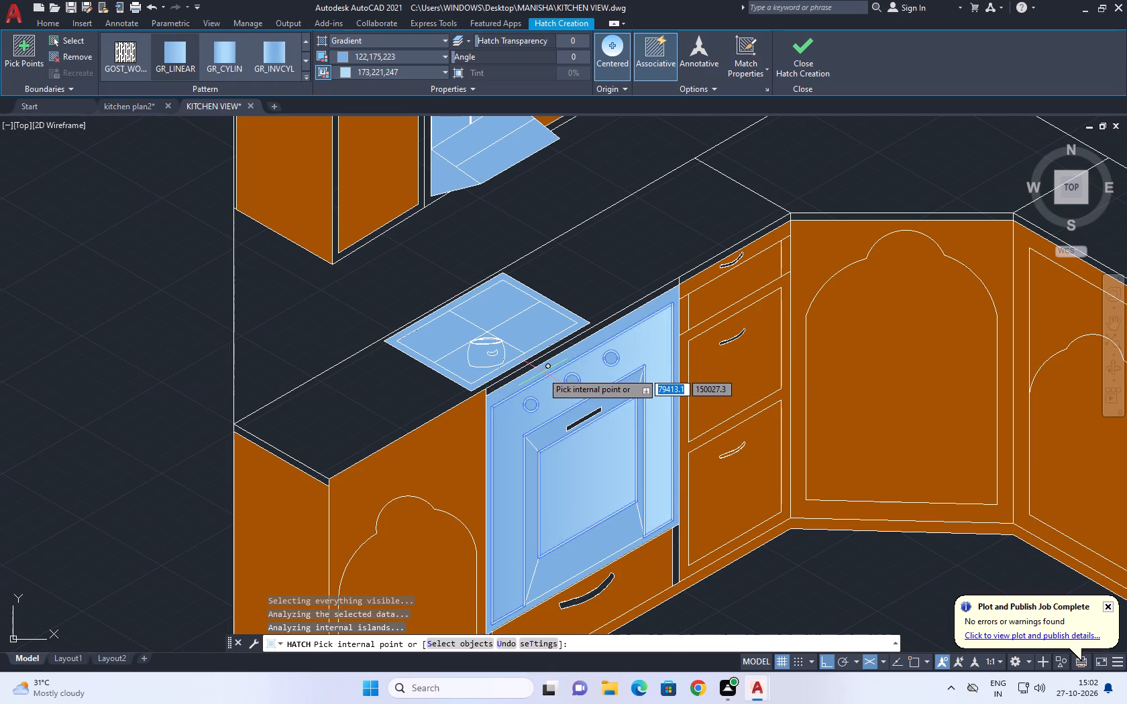
pyautogui.moveTo(427, 338); pyautogui.dragTo(378, 336, button='middle')
# Change the oven hatch's gradient colours to 39,118,187 and 122,175,223 and finish the hatch.
pyautogui.click(406, 58)
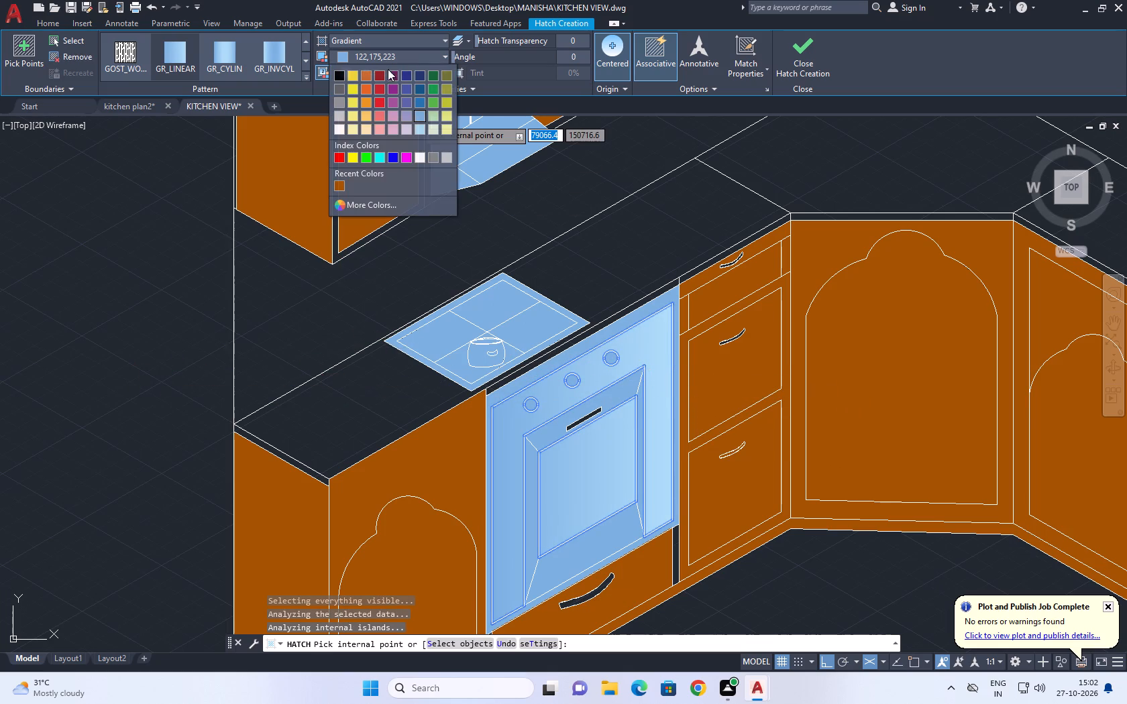
pyautogui.click(420, 100)
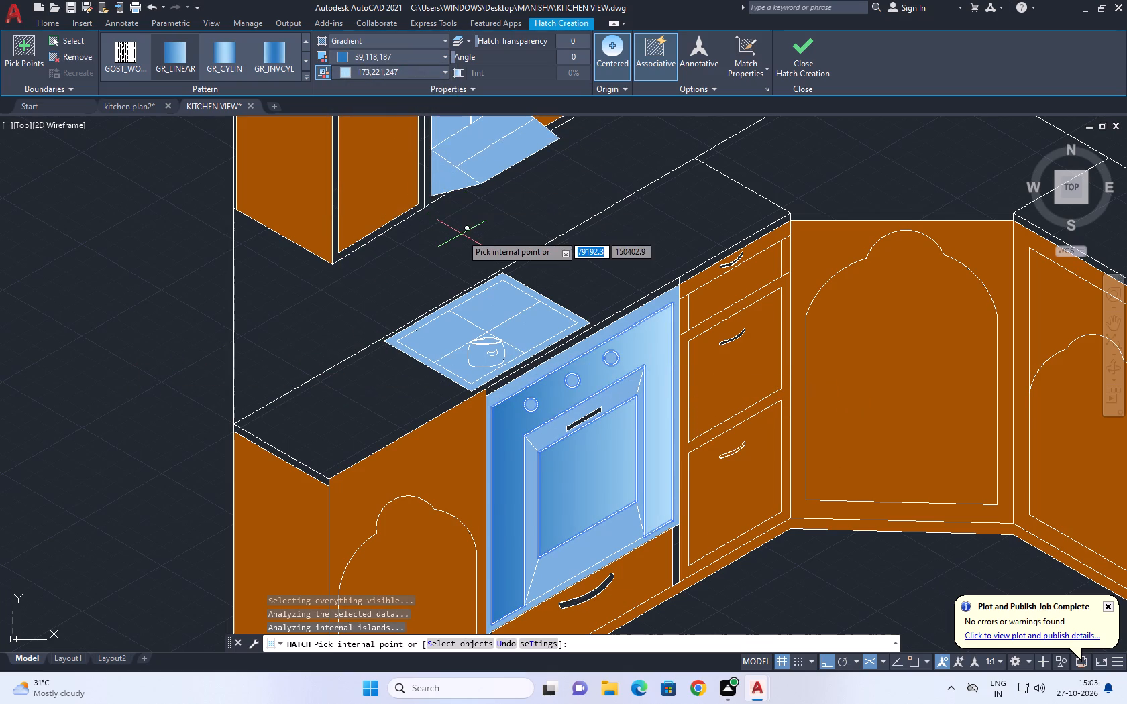
pyautogui.click(386, 70)
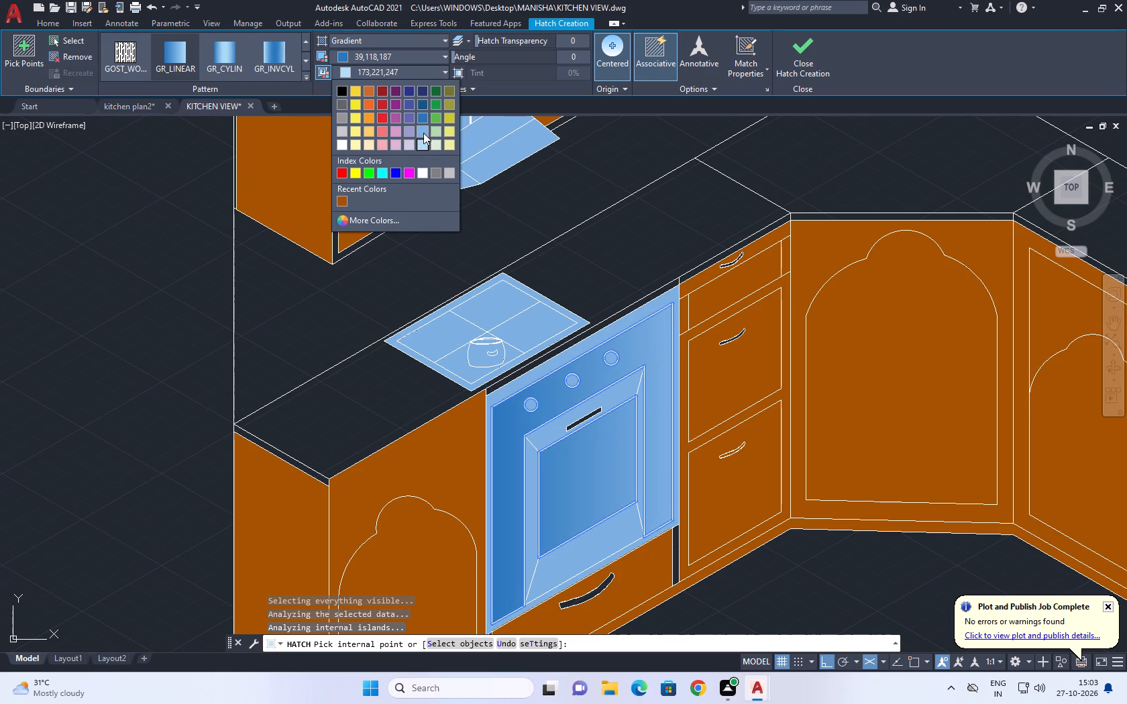
pyautogui.click(423, 133)
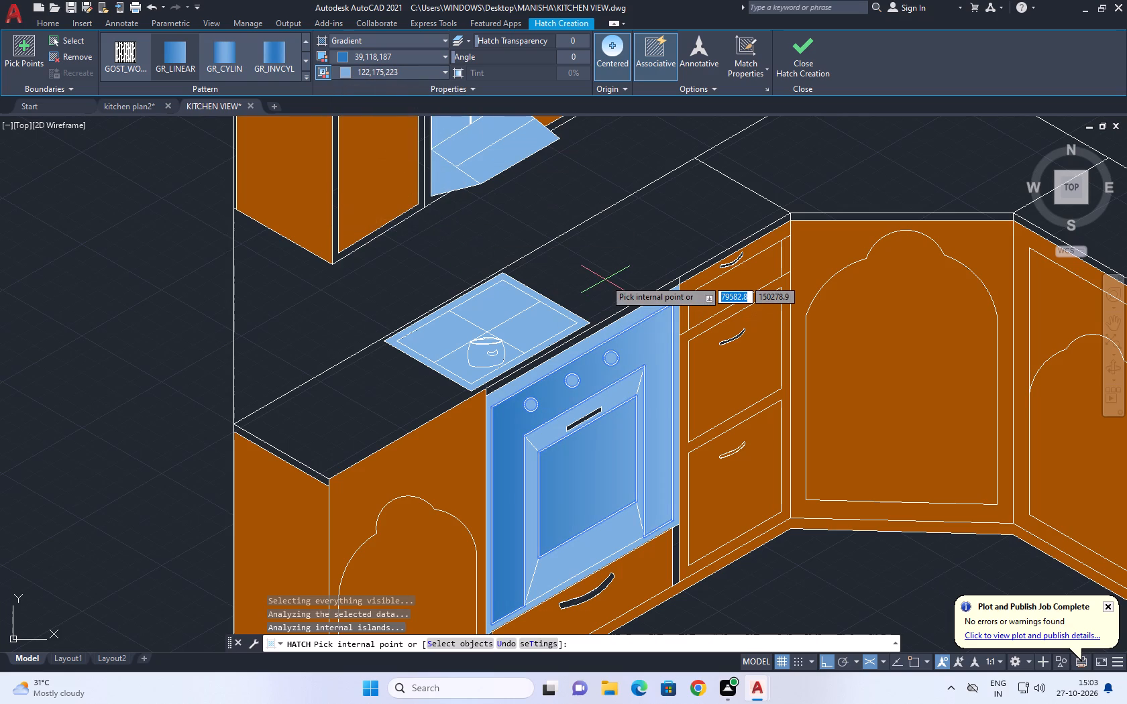
pyautogui.press('space')
# Examine the whole kitchen view for surfaces that still have no hatch.
pyautogui.scroll(-3, 591, 290)
pyautogui.moveTo(629, 285); pyautogui.dragTo(539, 338, button='middle')
pyautogui.scroll(2, 651, 223)
pyautogui.moveTo(690, 221); pyautogui.dragTo(682, 195, button='middle')
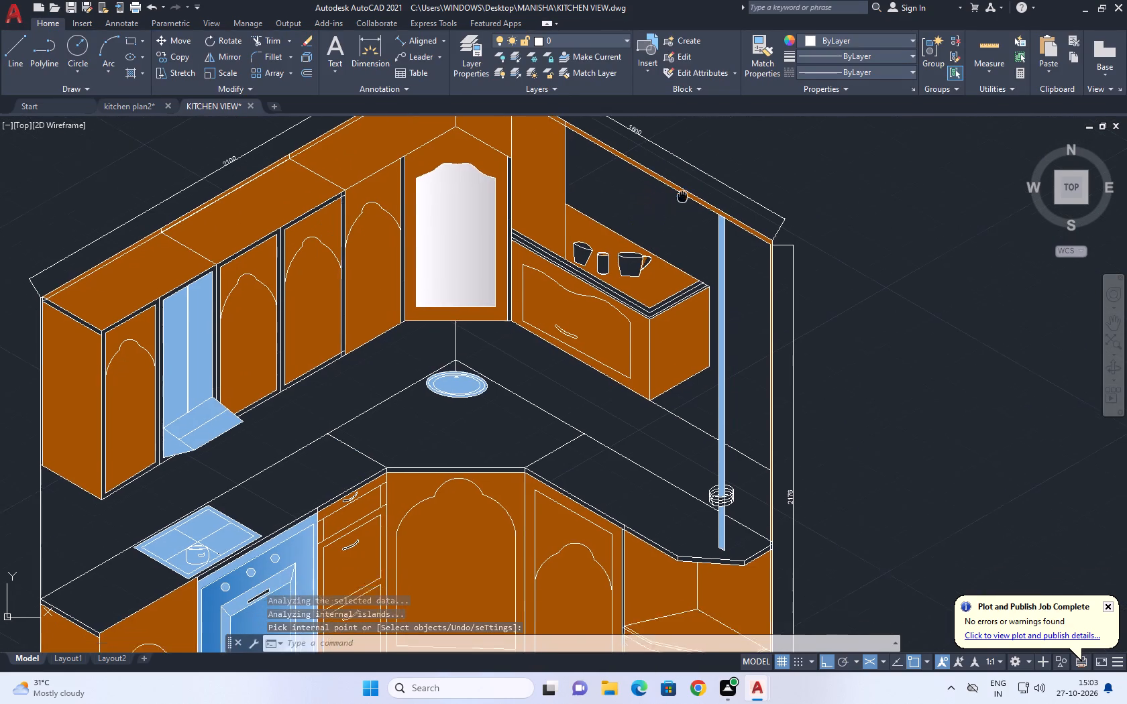
pyautogui.moveTo(682, 195); pyautogui.dragTo(639, 163, button='middle')
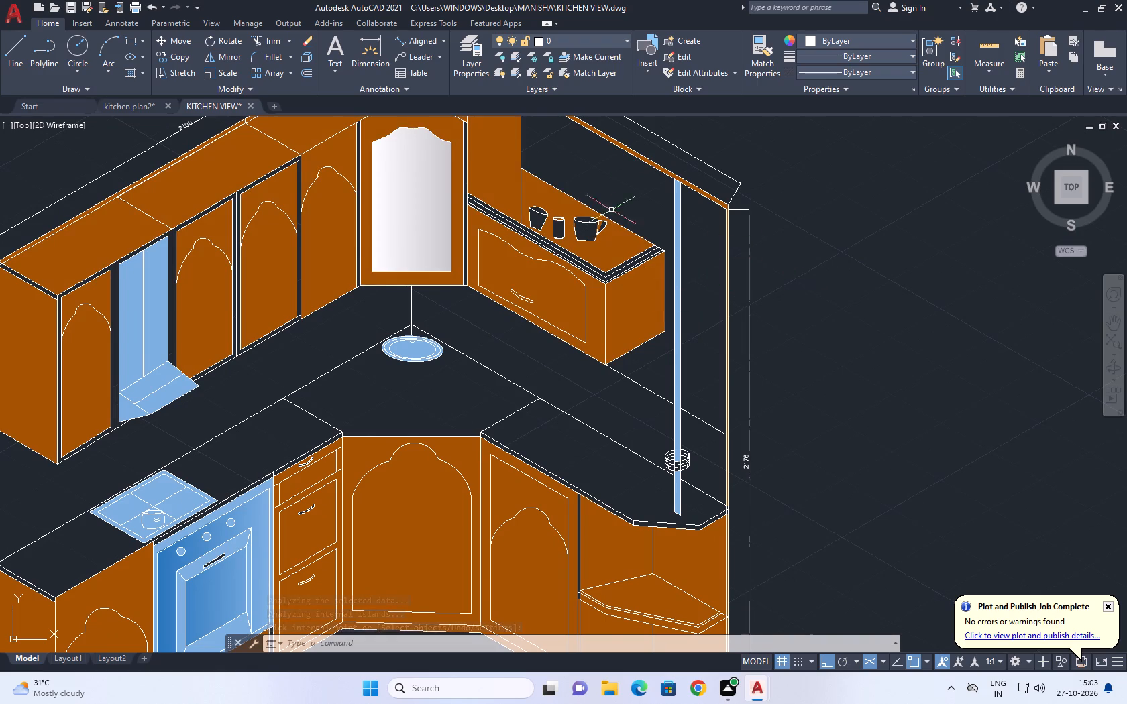
pyautogui.moveTo(590, 204); pyautogui.dragTo(665, 335, button='middle')
pyautogui.scroll(-1, 686, 324)
pyautogui.moveTo(717, 329); pyautogui.dragTo(718, 322, button='middle')
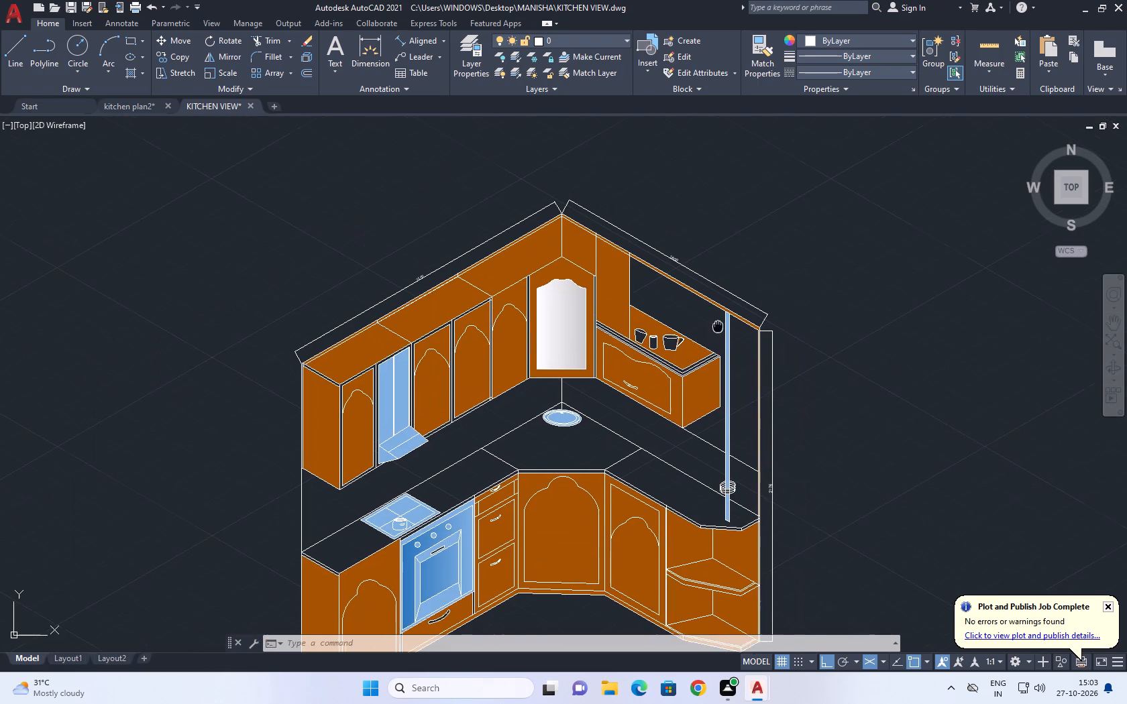
pyautogui.moveTo(718, 322); pyautogui.dragTo(694, 222, button='middle')
pyautogui.scroll(1, 694, 222)
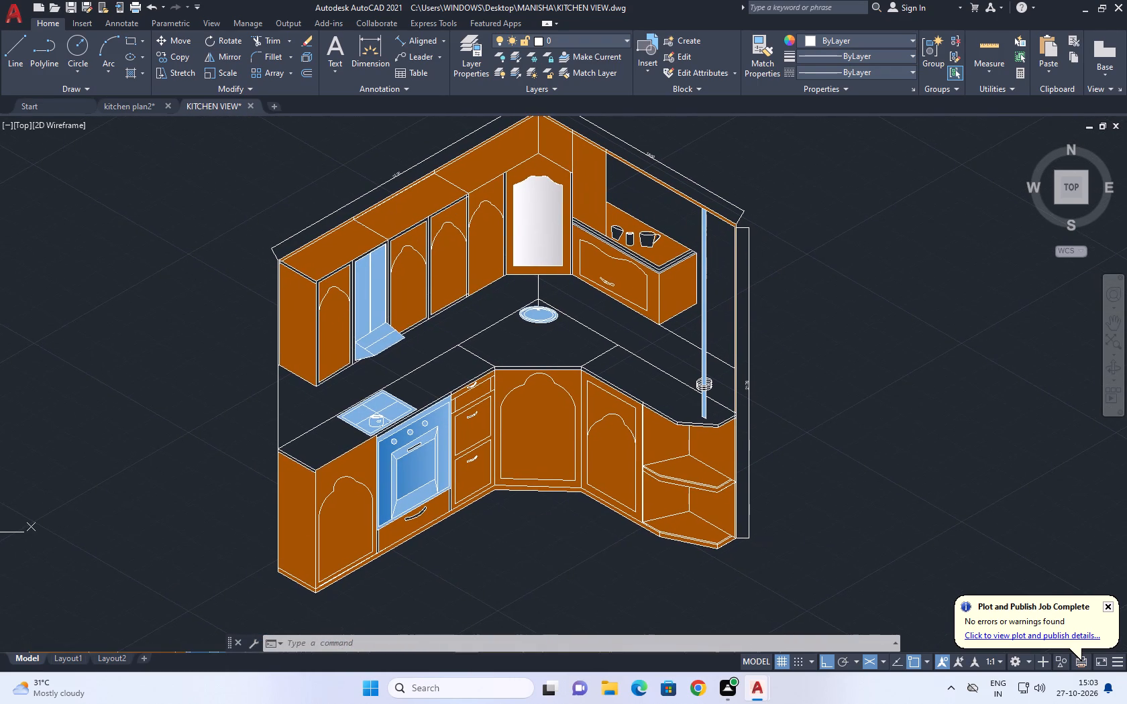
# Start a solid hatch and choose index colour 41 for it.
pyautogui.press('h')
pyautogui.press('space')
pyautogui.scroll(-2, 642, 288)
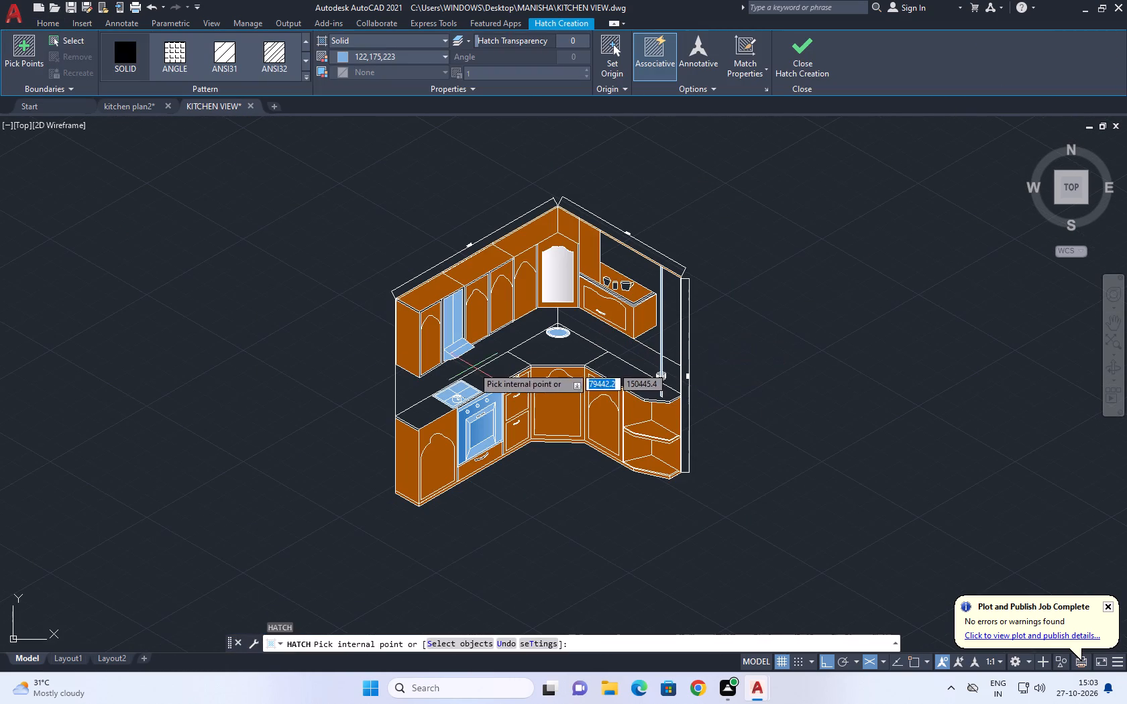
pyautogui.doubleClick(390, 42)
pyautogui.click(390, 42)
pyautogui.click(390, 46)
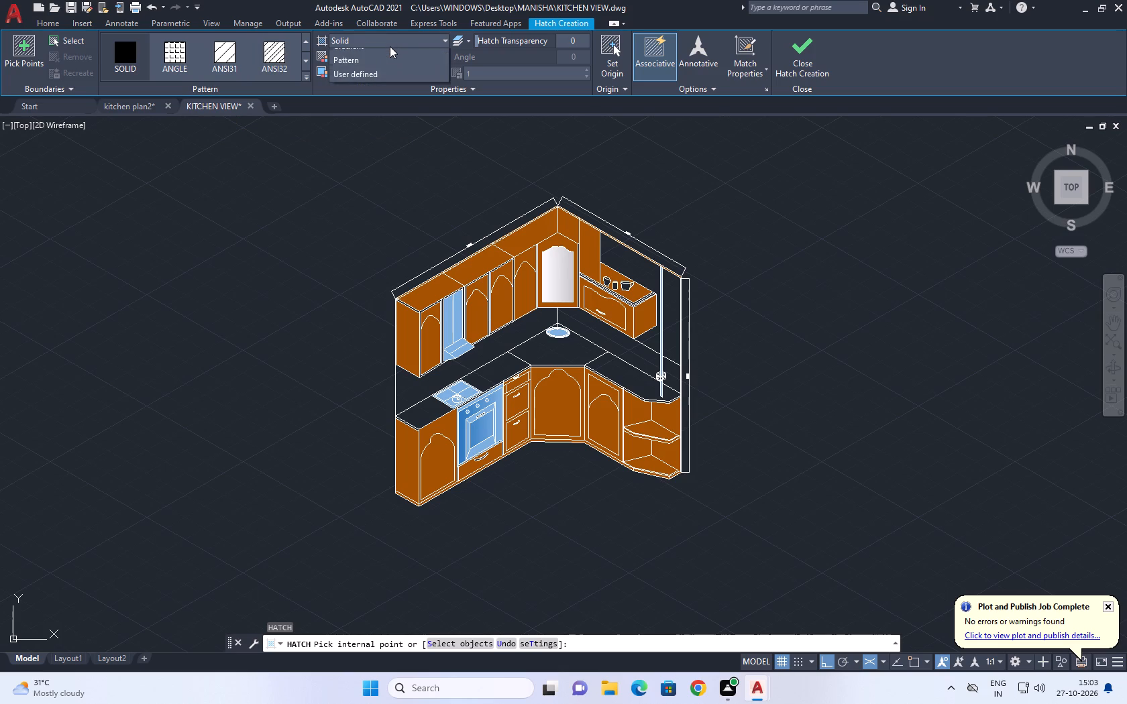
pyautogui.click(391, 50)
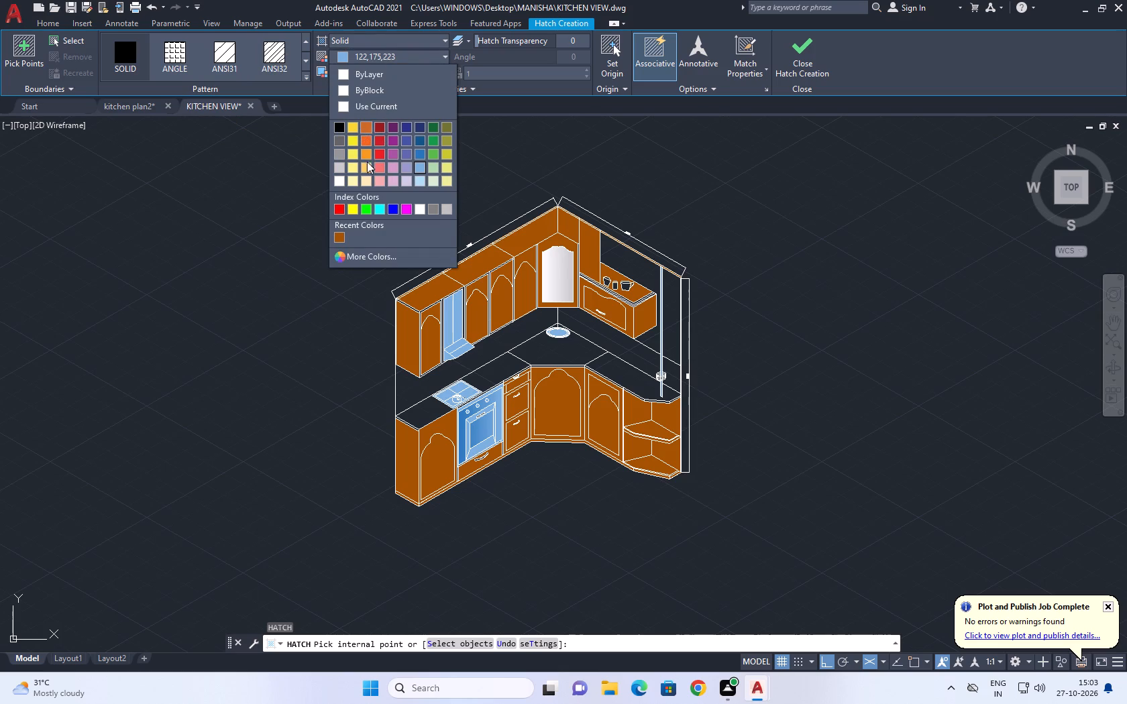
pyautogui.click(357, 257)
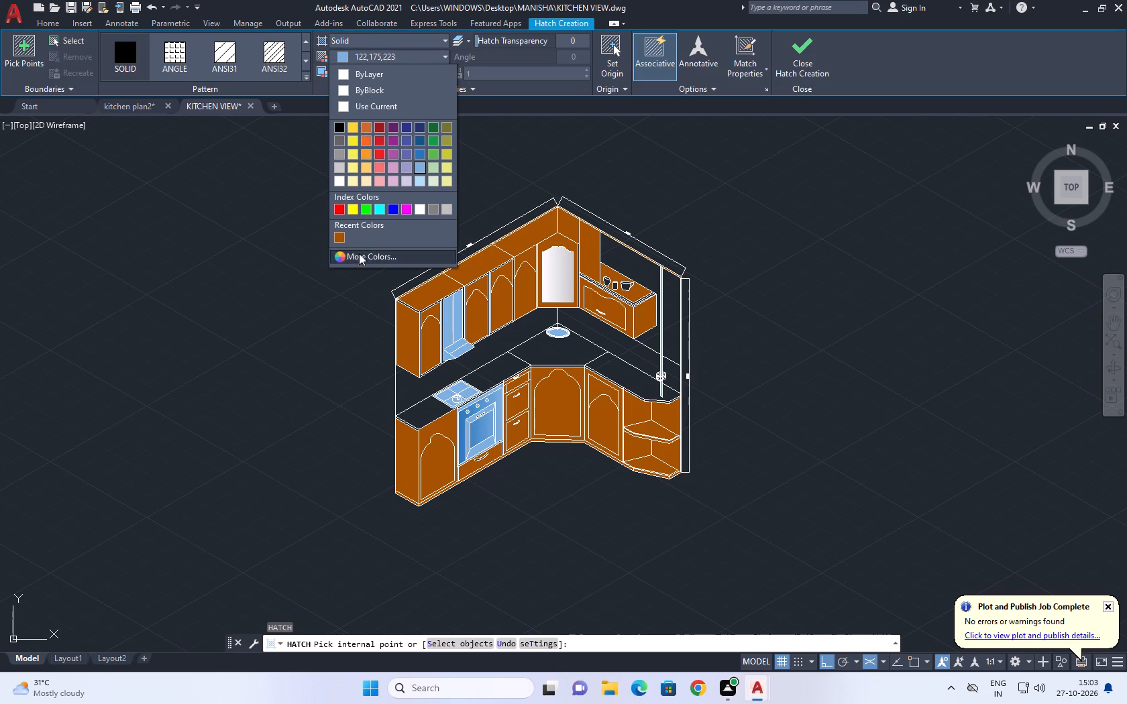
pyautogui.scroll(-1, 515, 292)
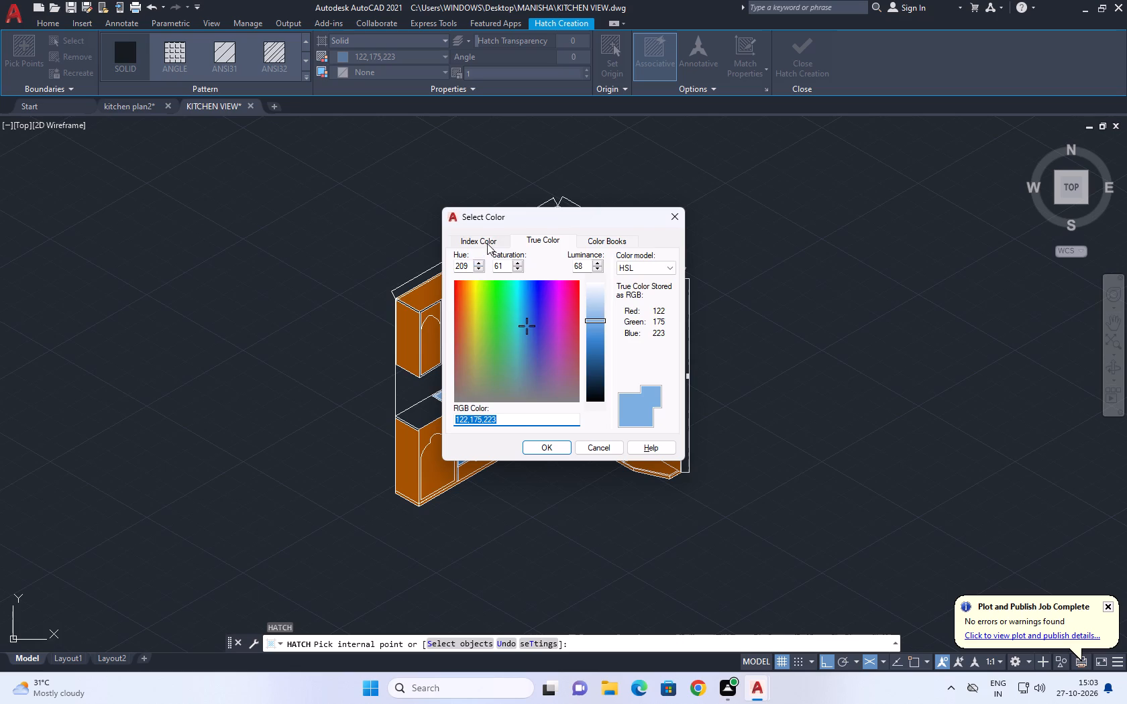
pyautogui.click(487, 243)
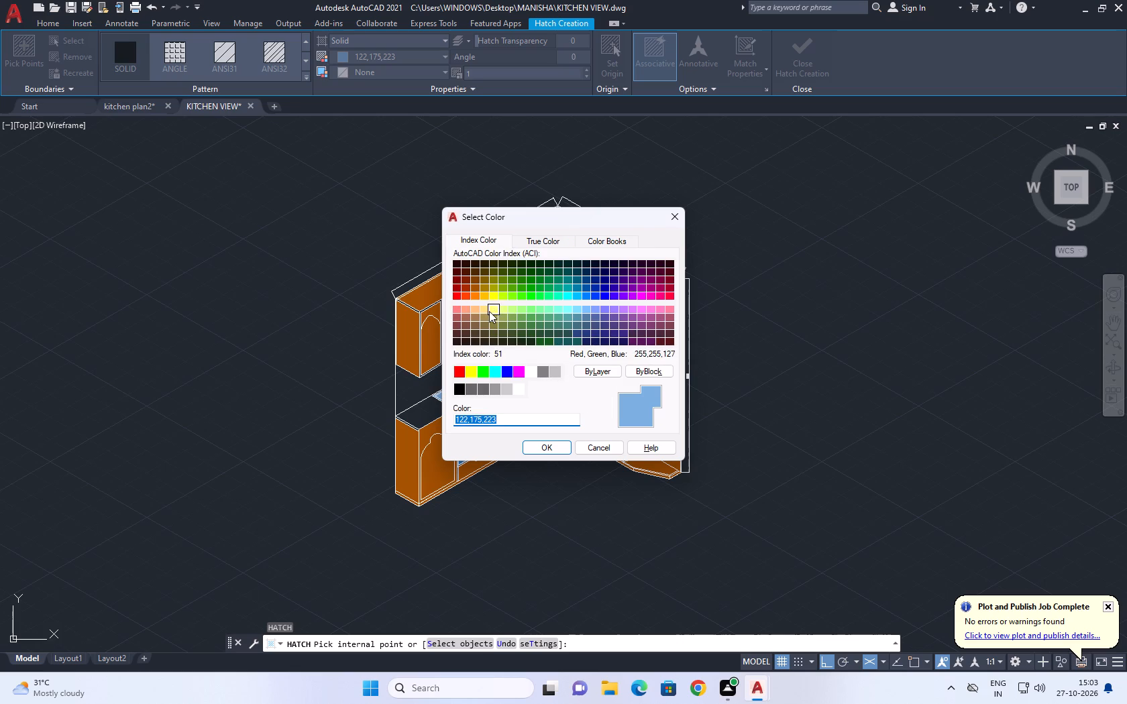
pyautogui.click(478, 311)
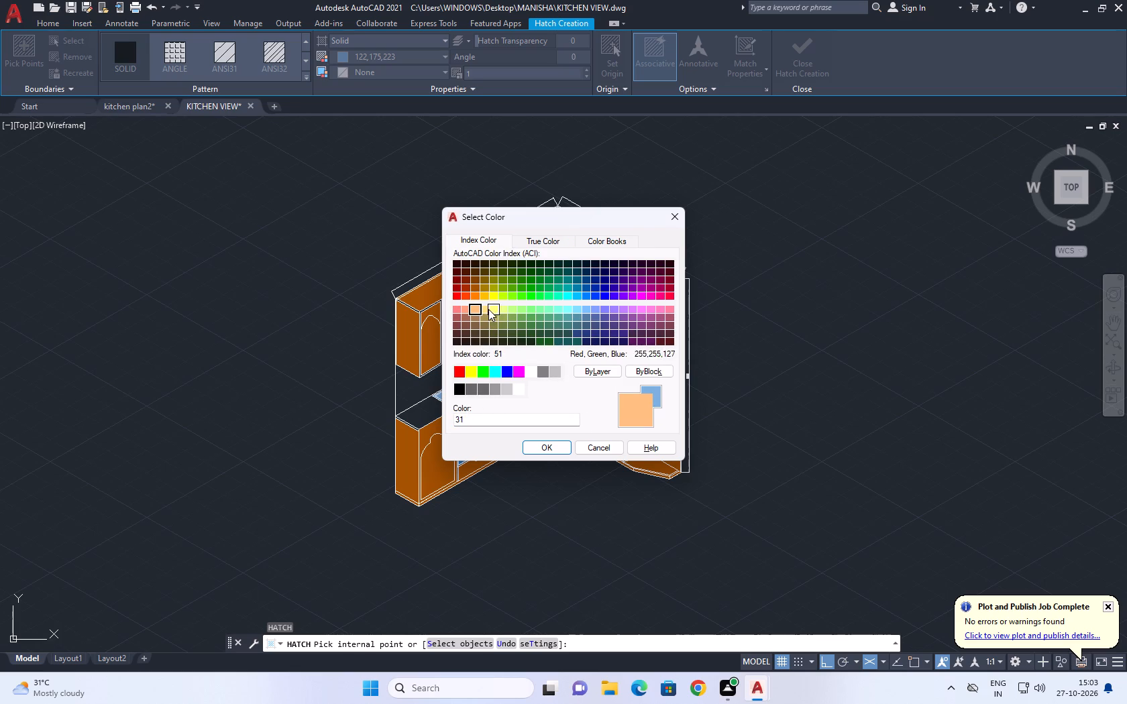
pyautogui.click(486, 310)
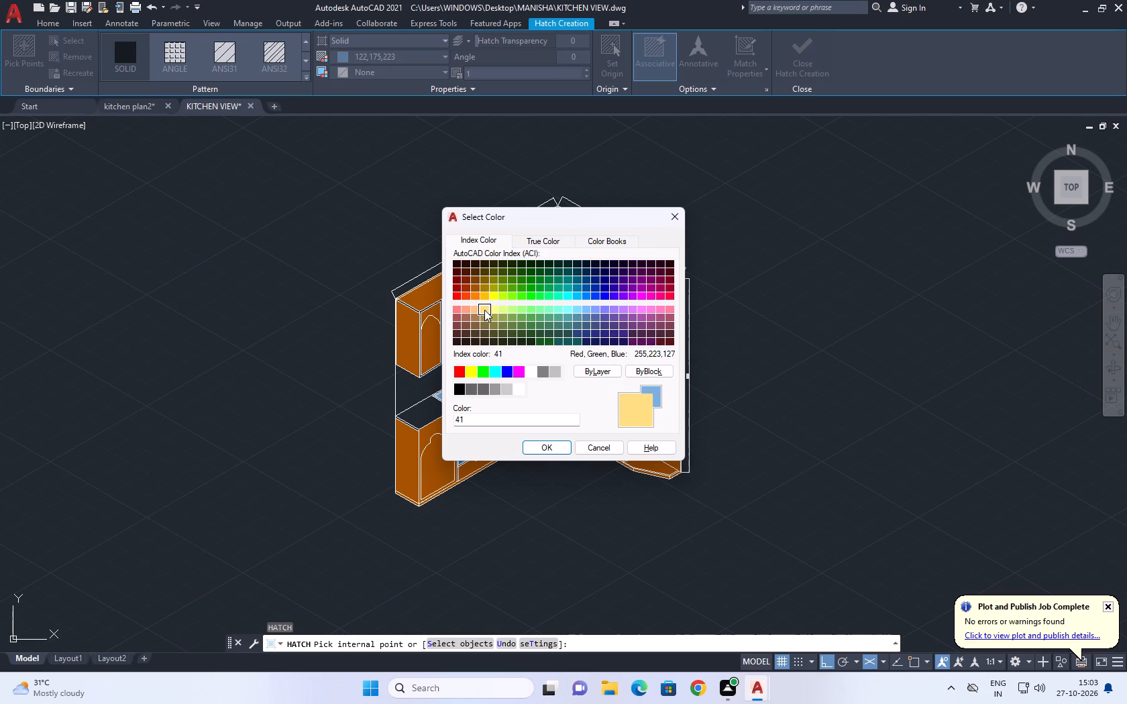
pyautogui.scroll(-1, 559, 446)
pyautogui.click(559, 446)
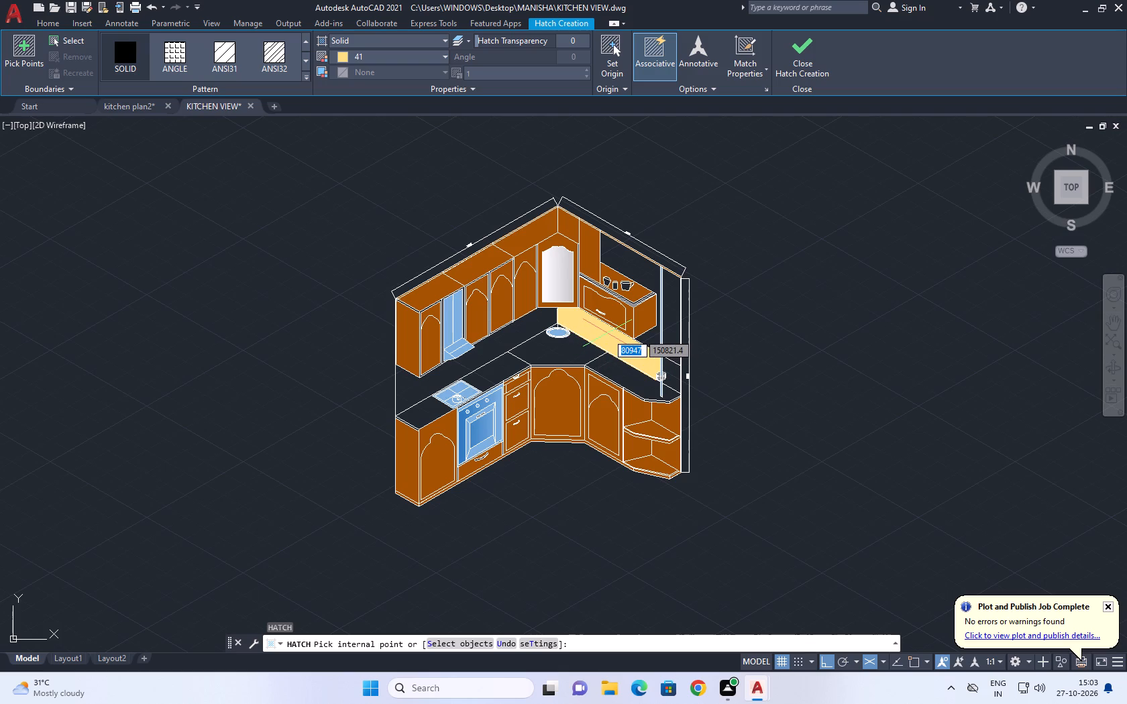
# Fill the countertops, the backsplash walls and the wall areas around the pole with a solid hatch in colour 254,234,185.
pyautogui.click(399, 58)
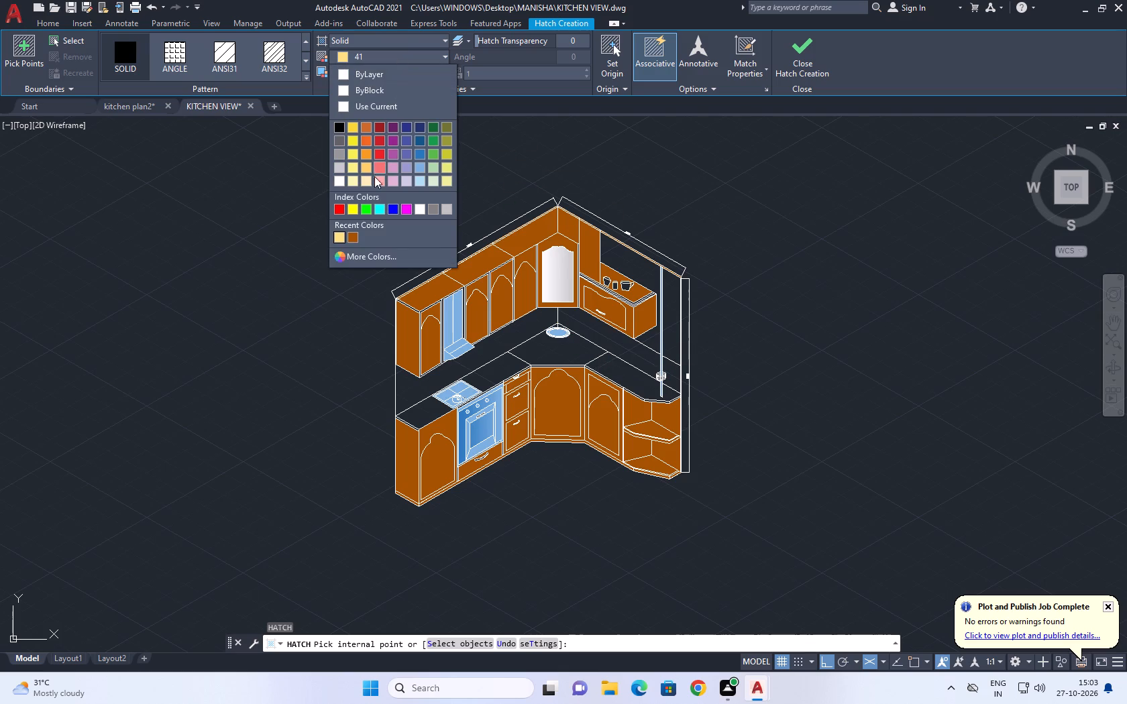
pyautogui.click(364, 179)
pyautogui.click(506, 332)
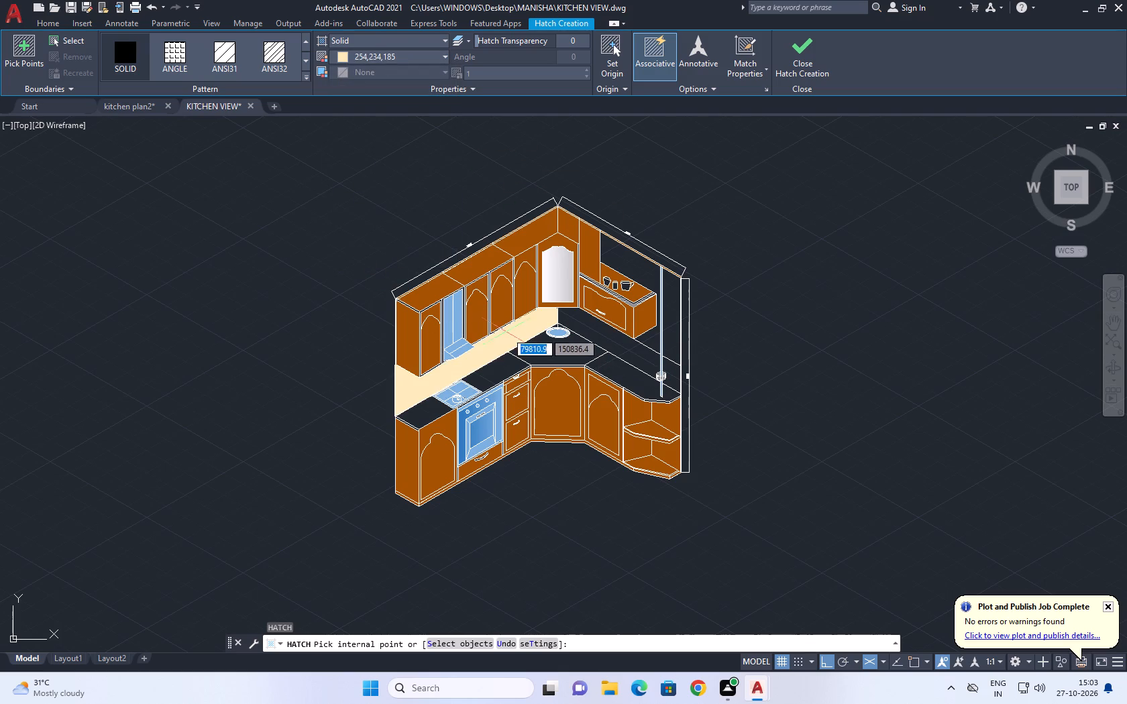
pyautogui.click(506, 366)
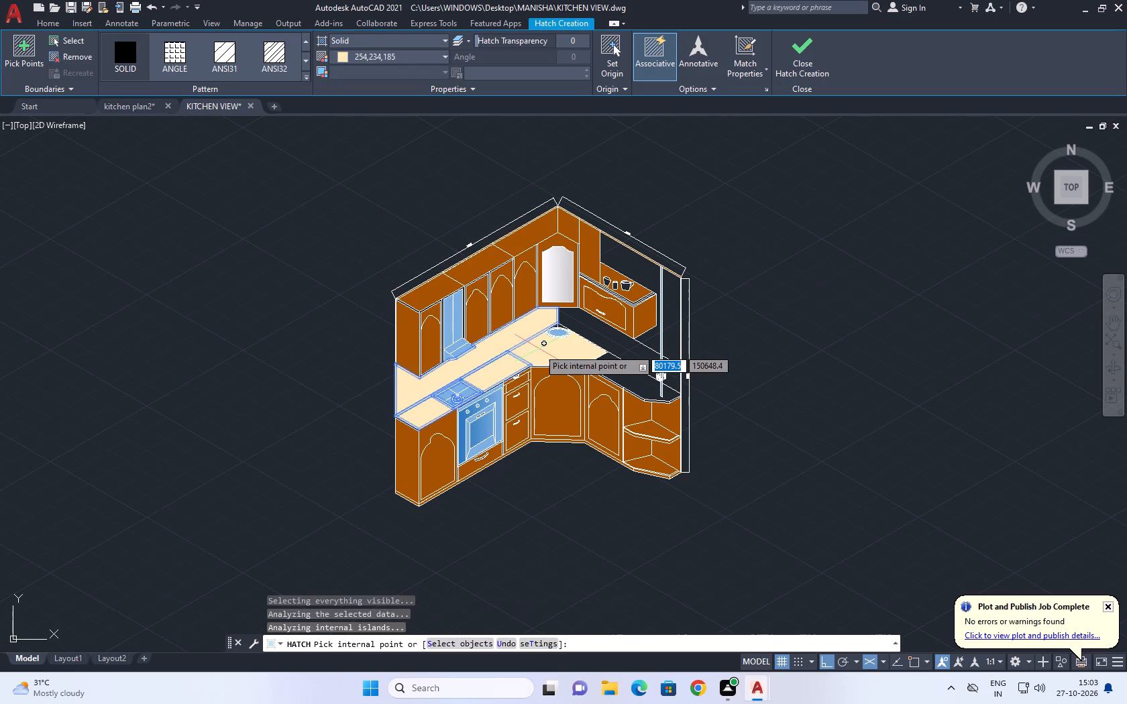
pyautogui.click(539, 349)
pyautogui.click(619, 365)
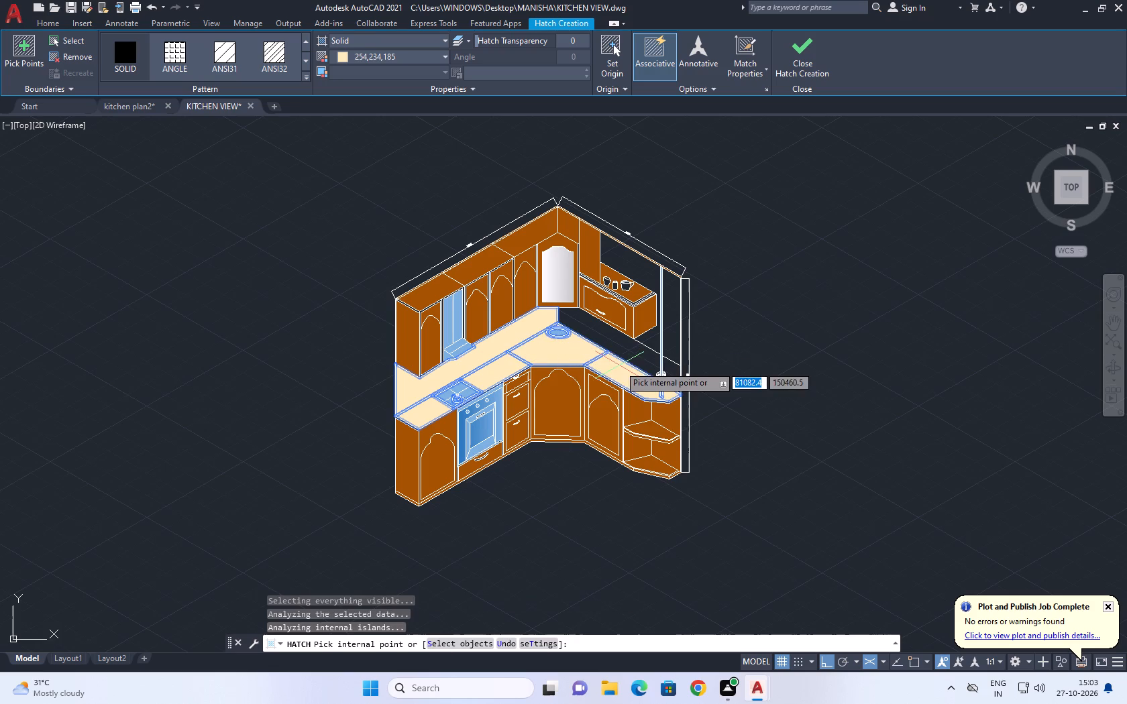
pyautogui.click(627, 349)
pyautogui.click(653, 339)
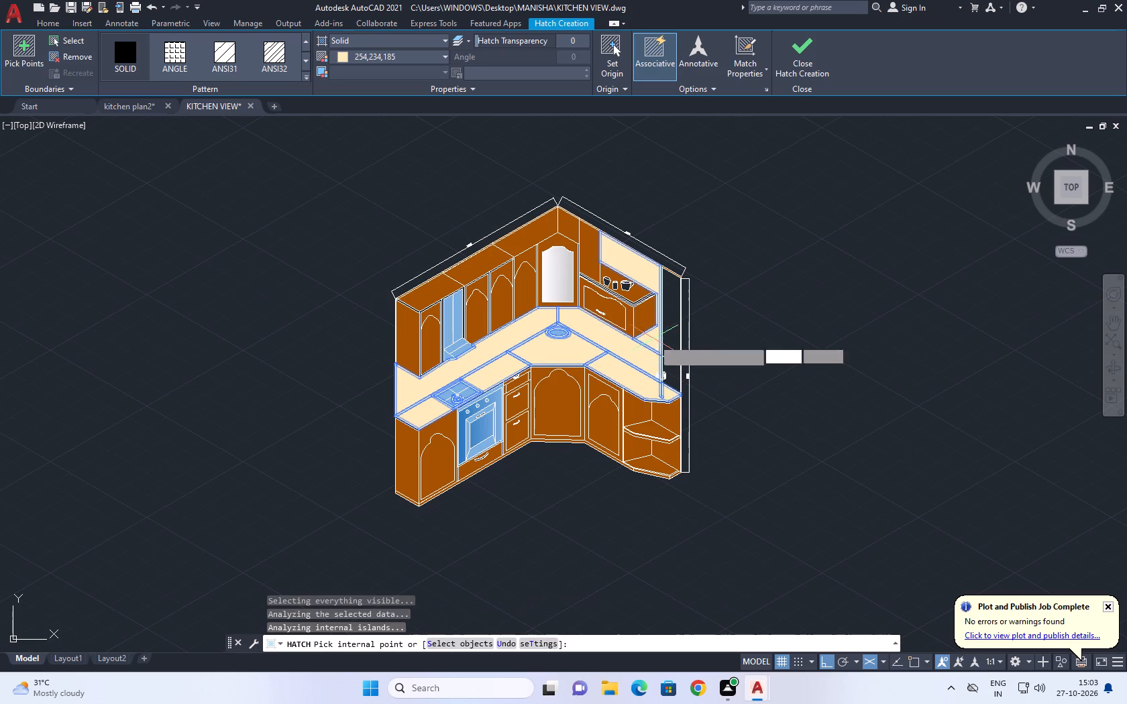
pyautogui.click(672, 341)
pyautogui.click(669, 366)
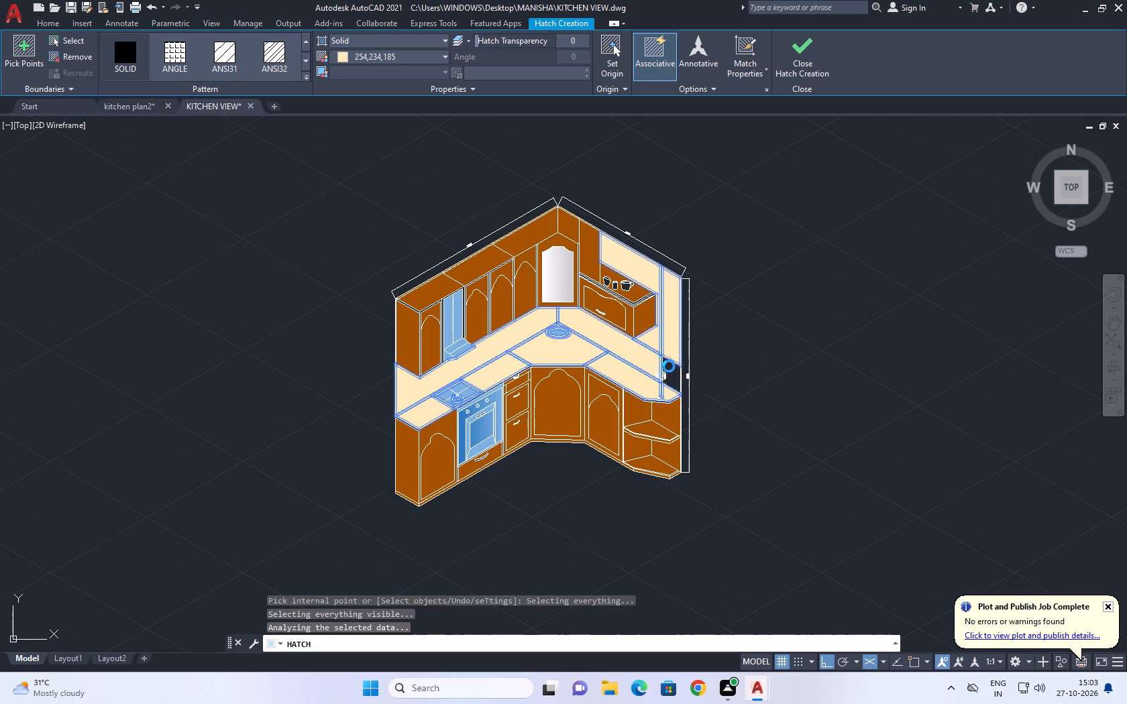
pyautogui.press('space')
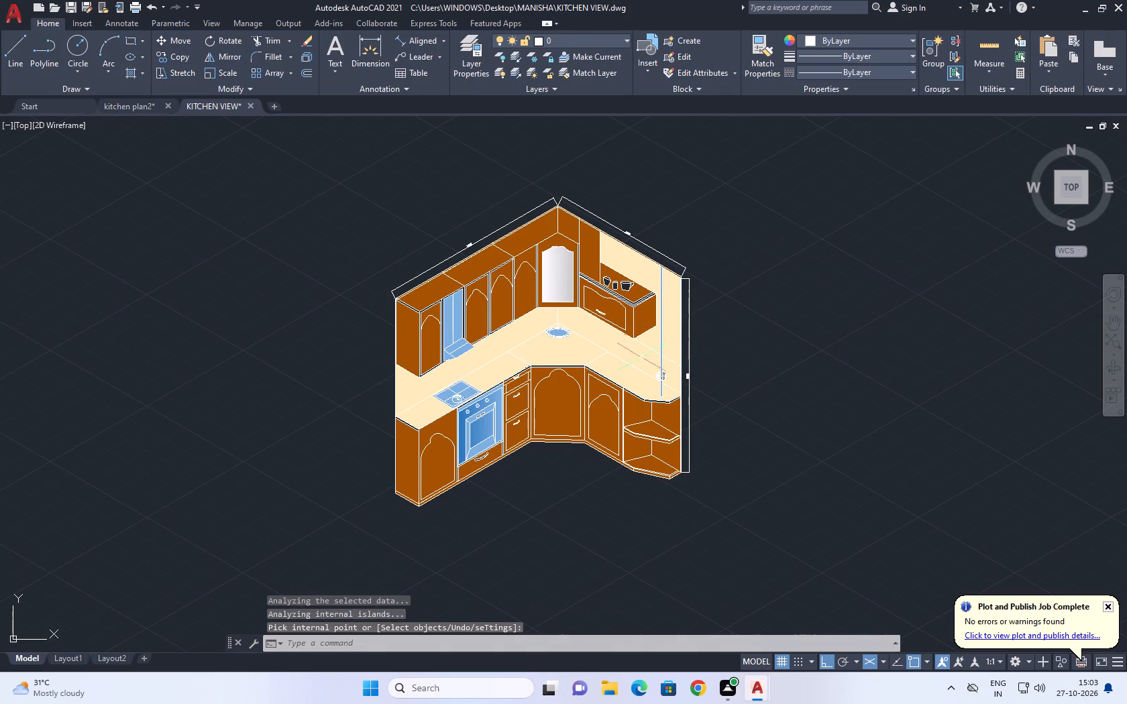
# Select the kitchen's lines, arcs and curves by similarity, set their colour to 175,217,170 and deselect everything.
pyautogui.scroll(2, 613, 357)
pyautogui.scroll(1, 539, 290)
pyautogui.moveTo(625, 301); pyautogui.dragTo(648, 300, button='middle')
pyautogui.scroll(3, 462, 282)
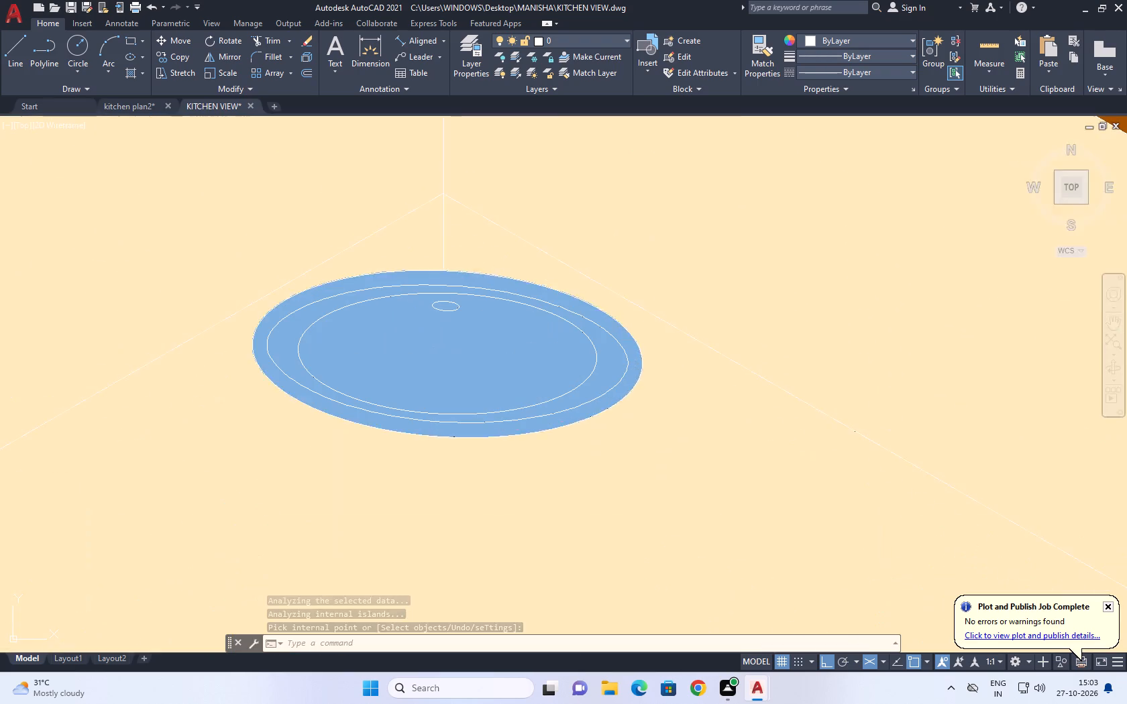
pyautogui.click(443, 194)
pyautogui.scroll(-5, 428, 320)
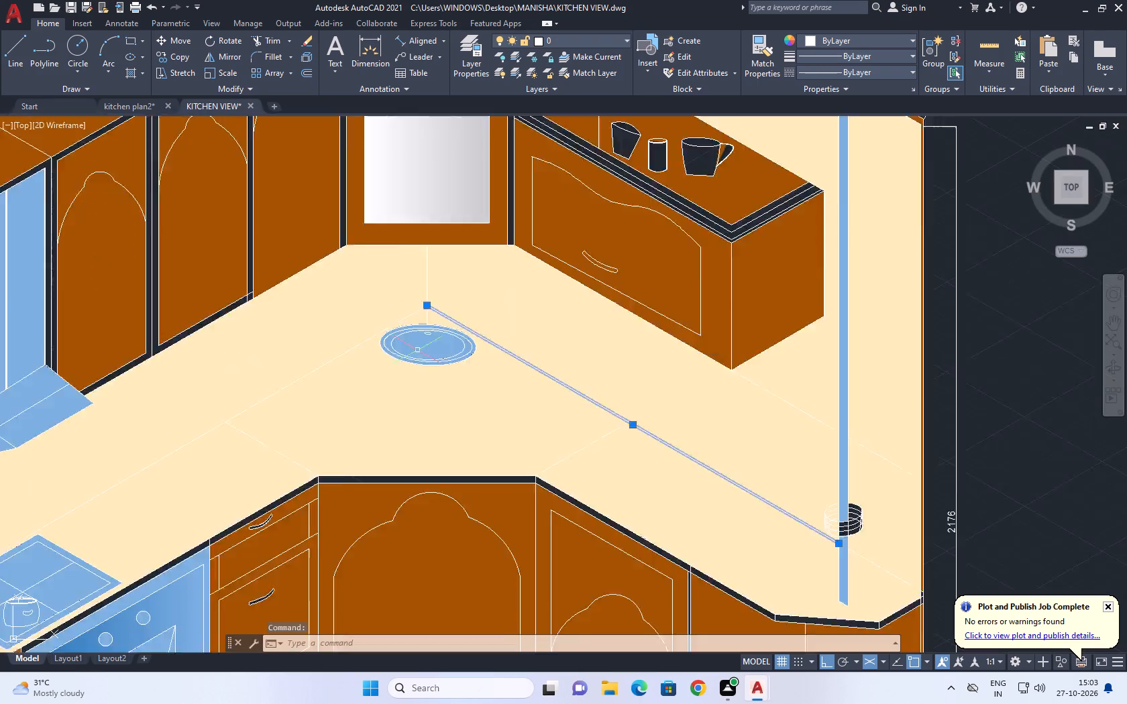
pyautogui.scroll(-3, 407, 280)
pyautogui.moveTo(641, 221); pyautogui.dragTo(633, 218, button='right')
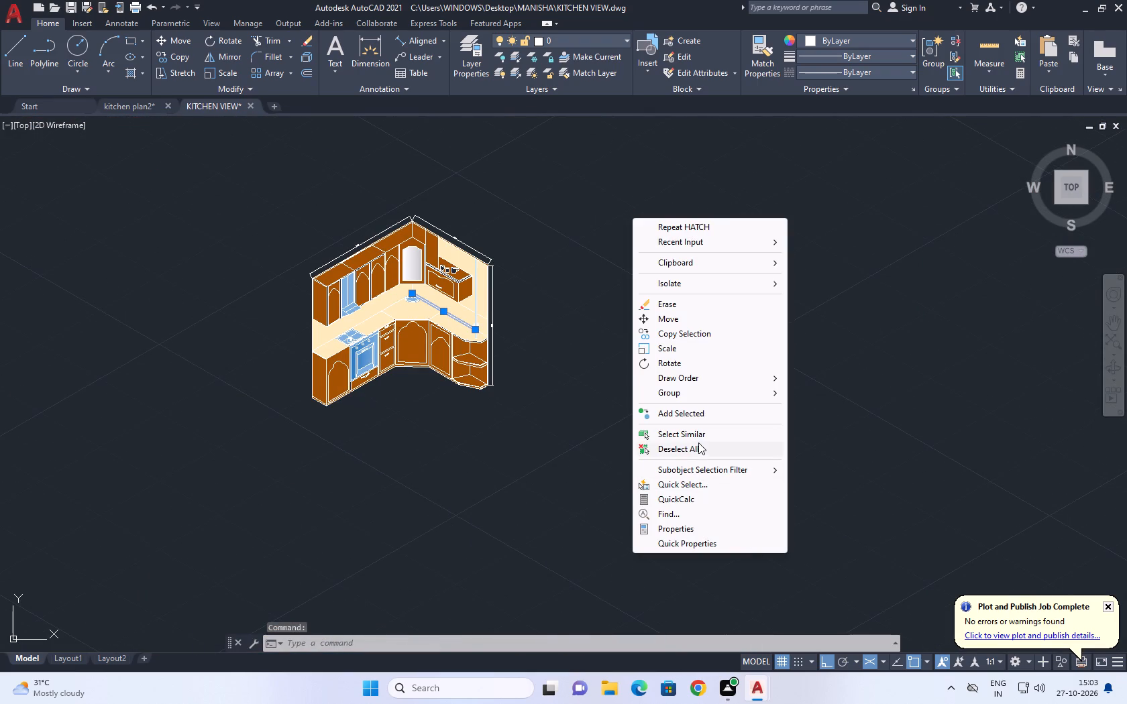
pyautogui.click(703, 434)
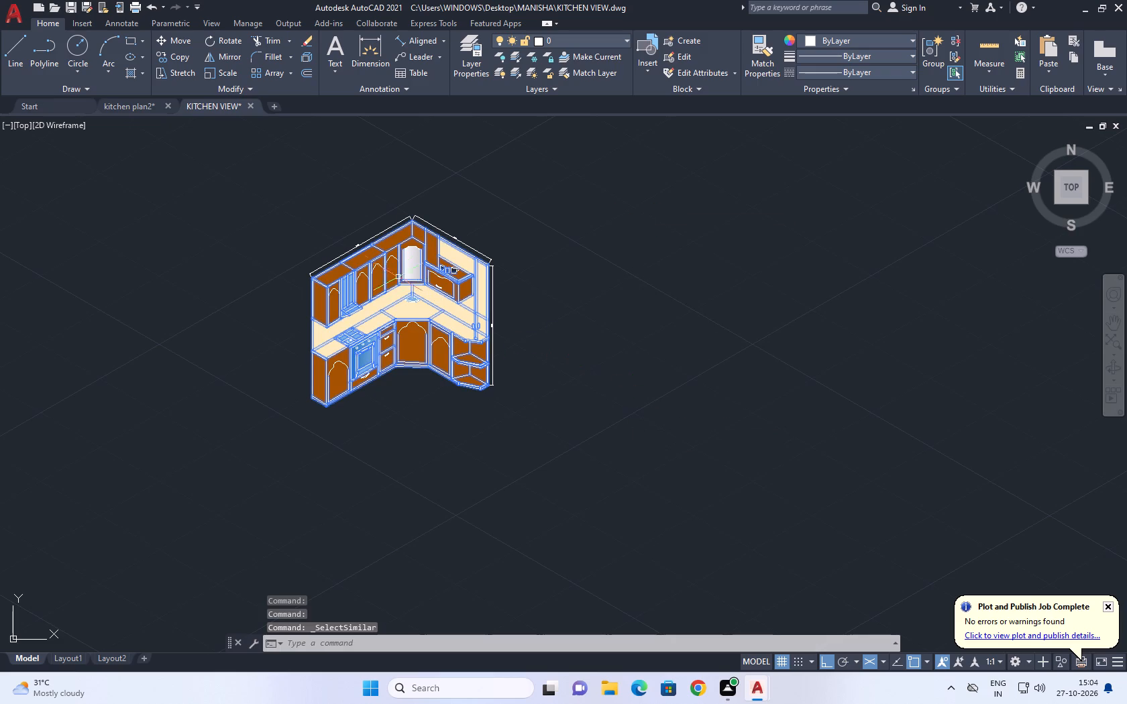
pyautogui.scroll(4, 368, 283)
pyautogui.click(339, 222)
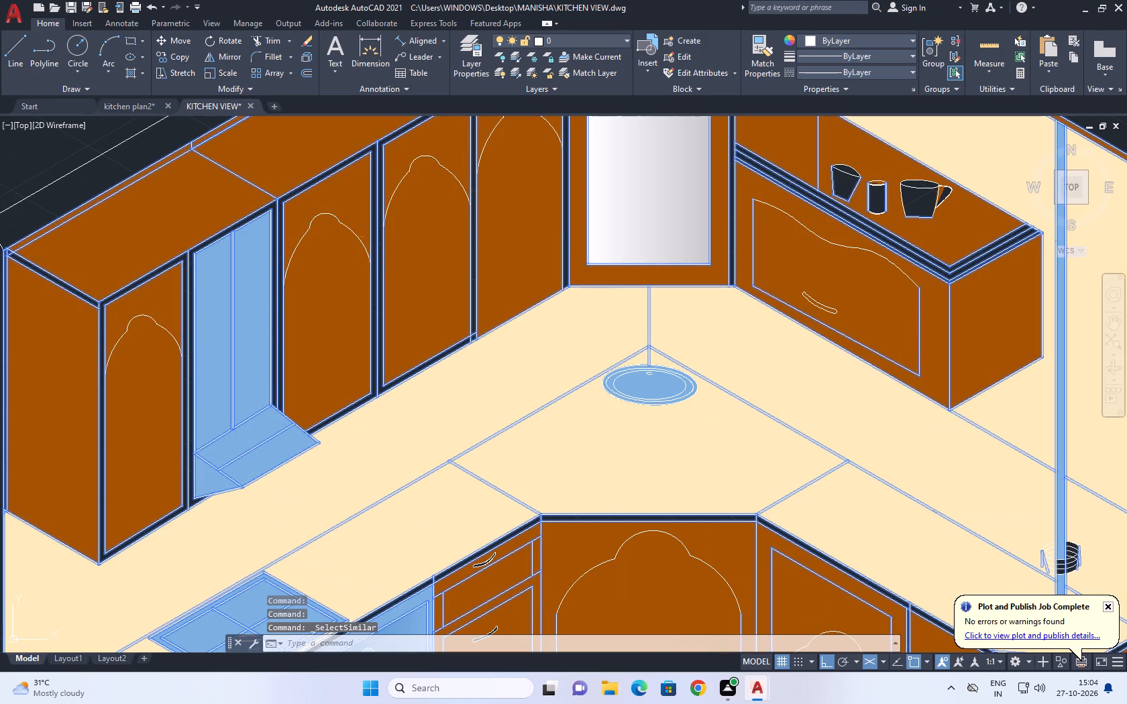
pyautogui.scroll(-5, 401, 268)
pyautogui.moveTo(521, 237); pyautogui.dragTo(517, 226, button='right')
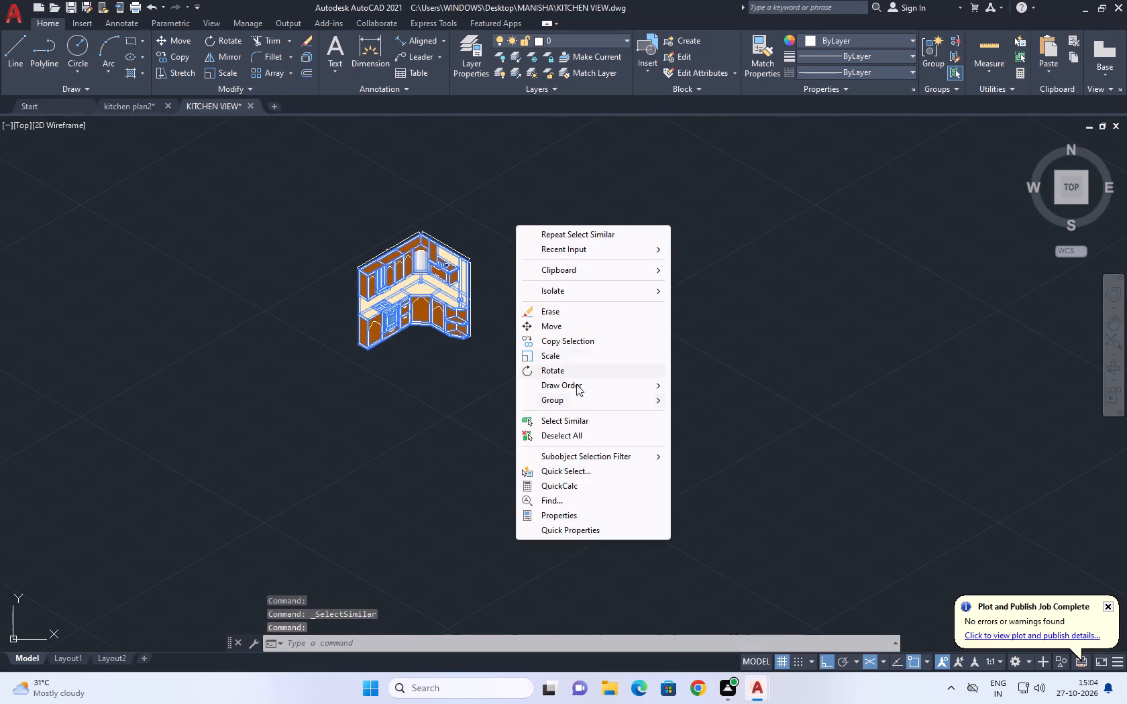
pyautogui.click(579, 418)
pyautogui.scroll(3, 429, 269)
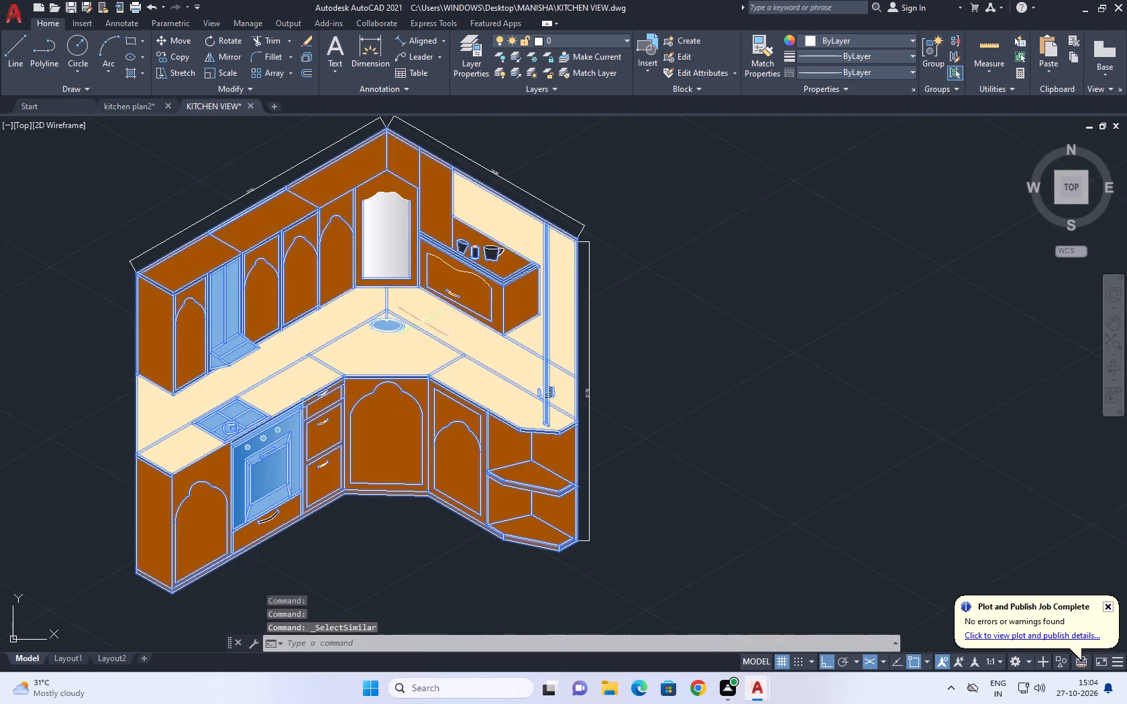
pyautogui.scroll(3, 449, 300)
pyautogui.click(455, 273)
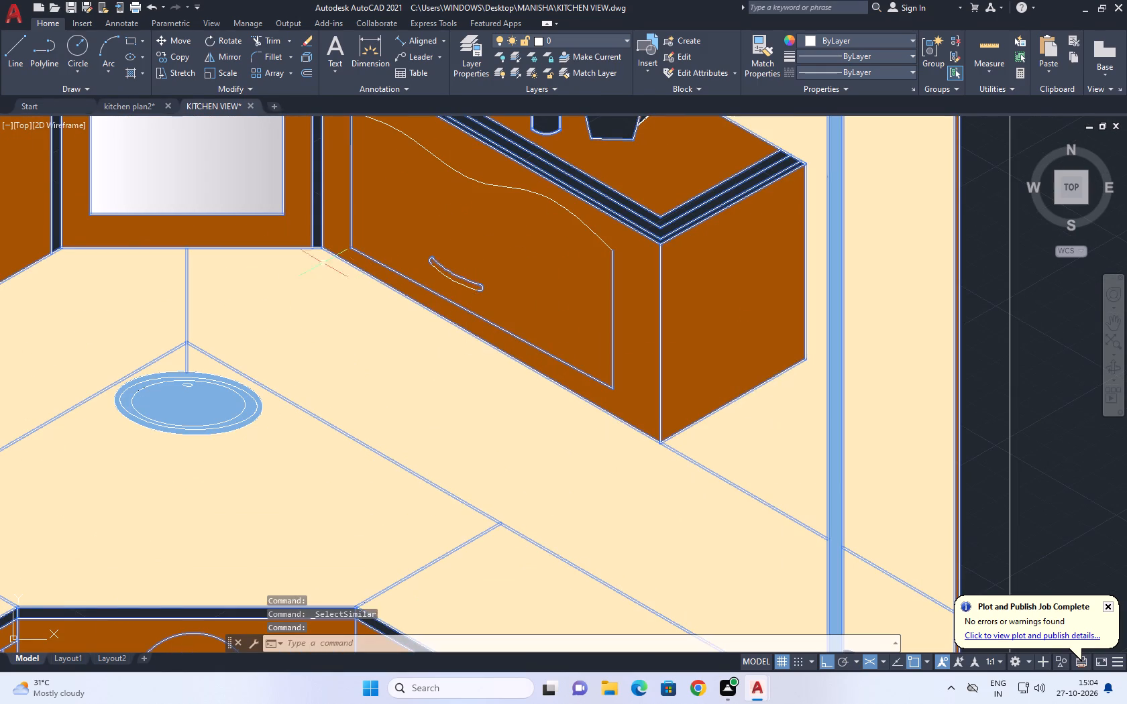
pyautogui.scroll(-5, 321, 262)
pyautogui.rightClick(426, 257)
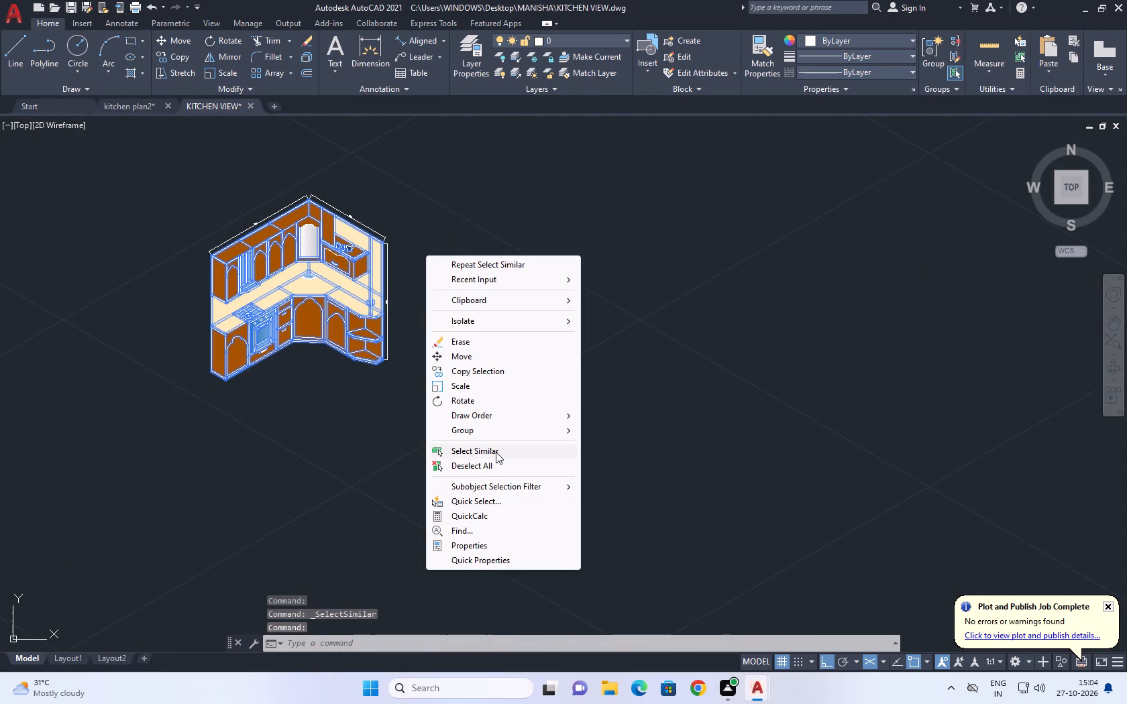
pyautogui.click(496, 452)
pyautogui.scroll(4, 263, 261)
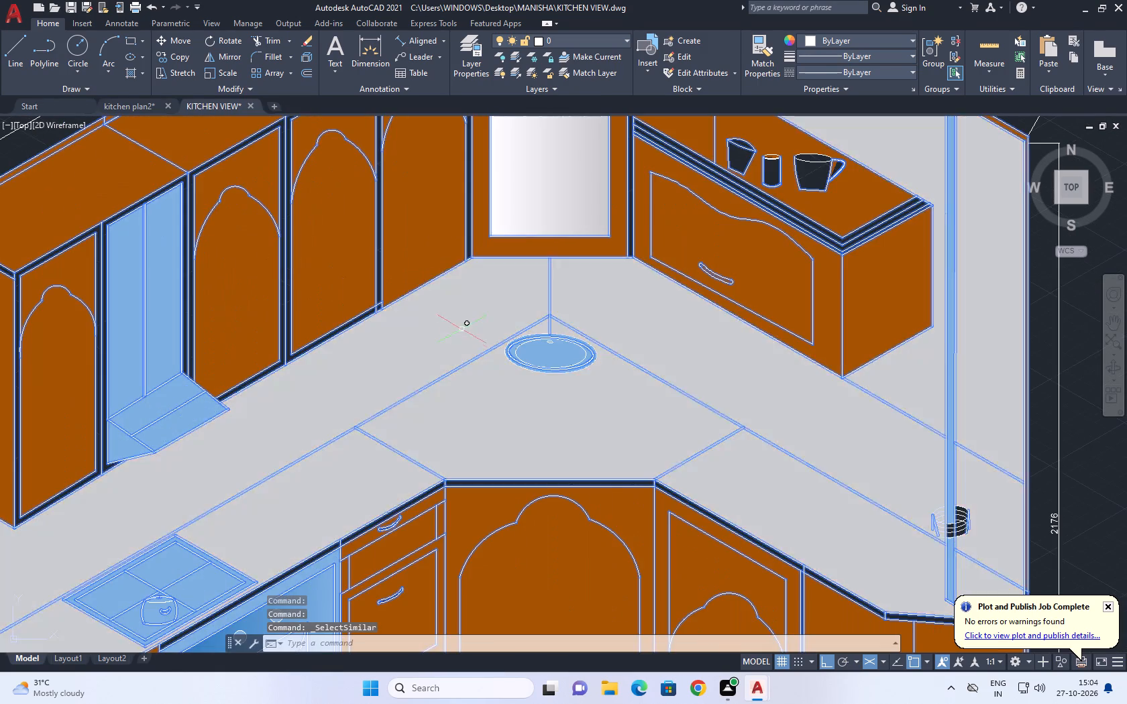
pyautogui.scroll(3, 502, 356)
pyautogui.scroll(2, 620, 386)
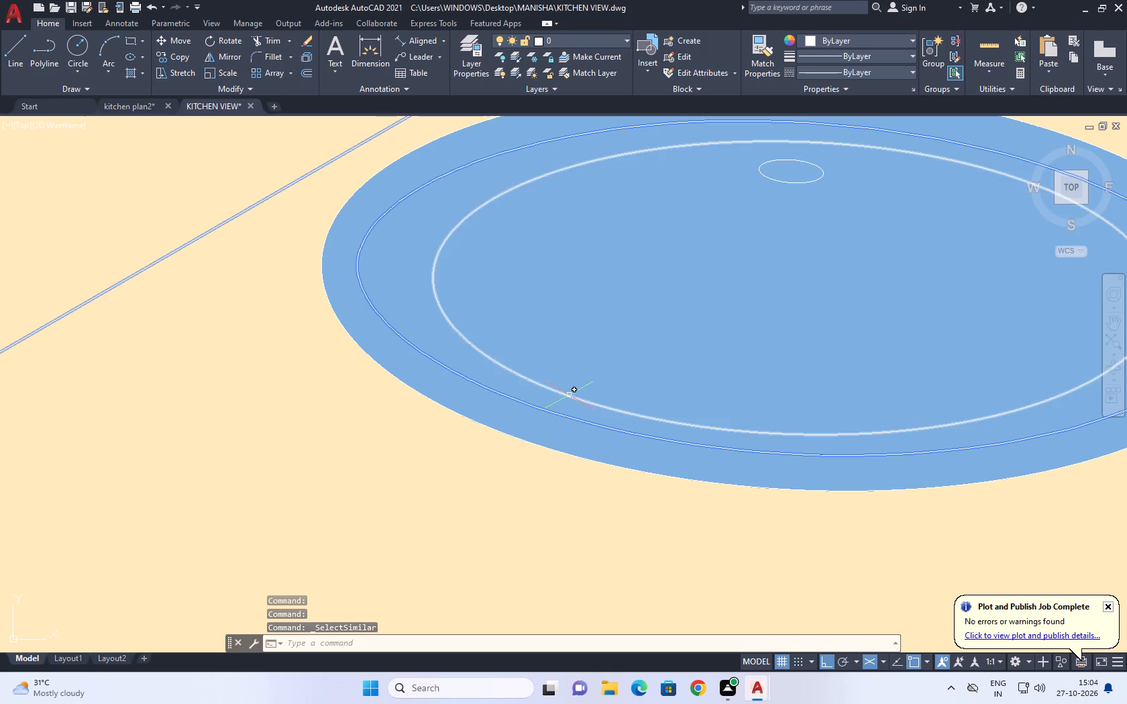
pyautogui.click(568, 396)
pyautogui.scroll(-5, 463, 375)
pyautogui.scroll(-3, 402, 359)
pyautogui.moveTo(660, 328); pyautogui.dragTo(652, 322, button='right')
pyautogui.click(702, 512)
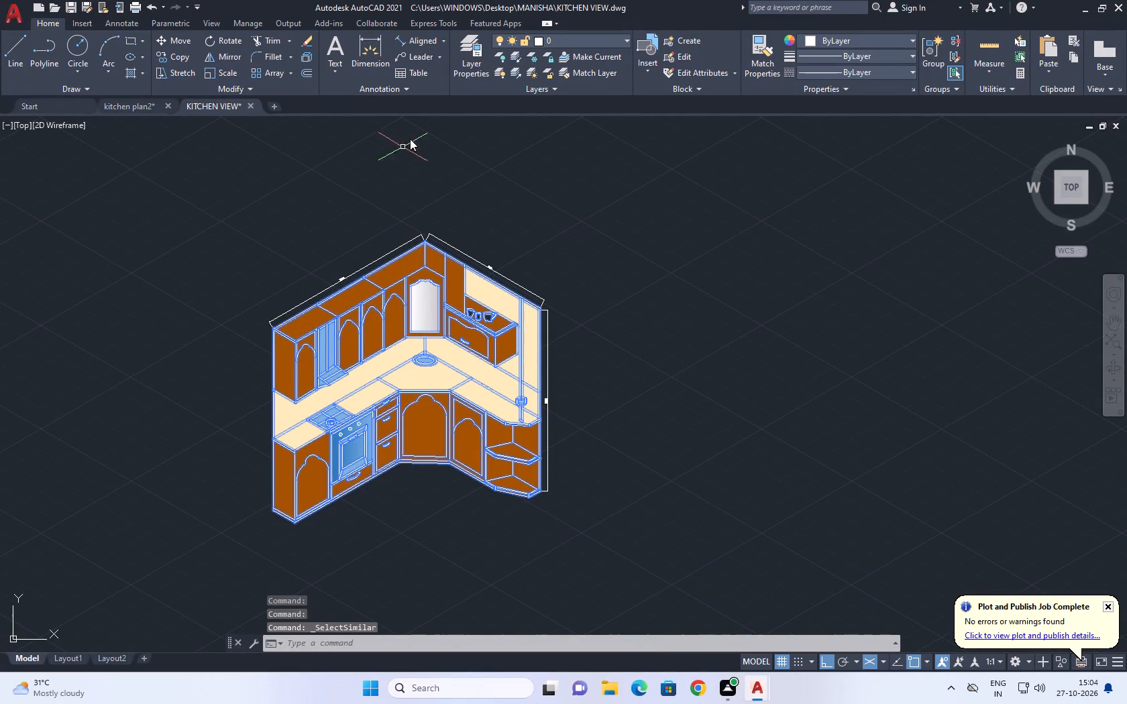
pyautogui.click(826, 42)
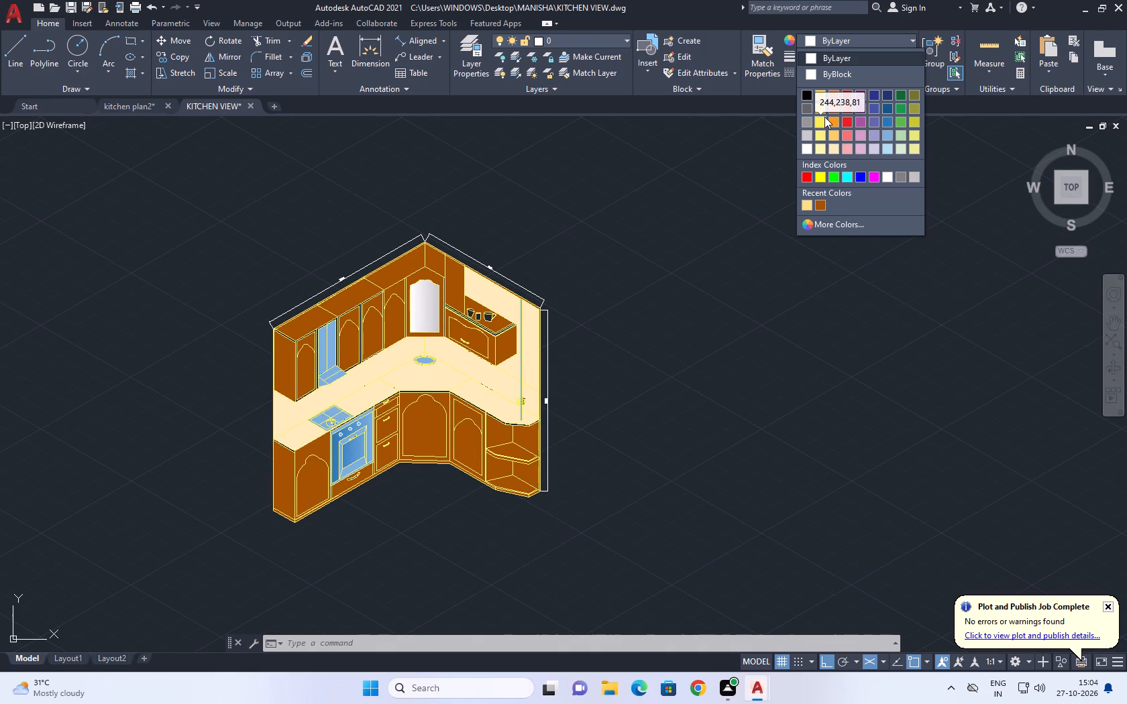
pyautogui.click(899, 133)
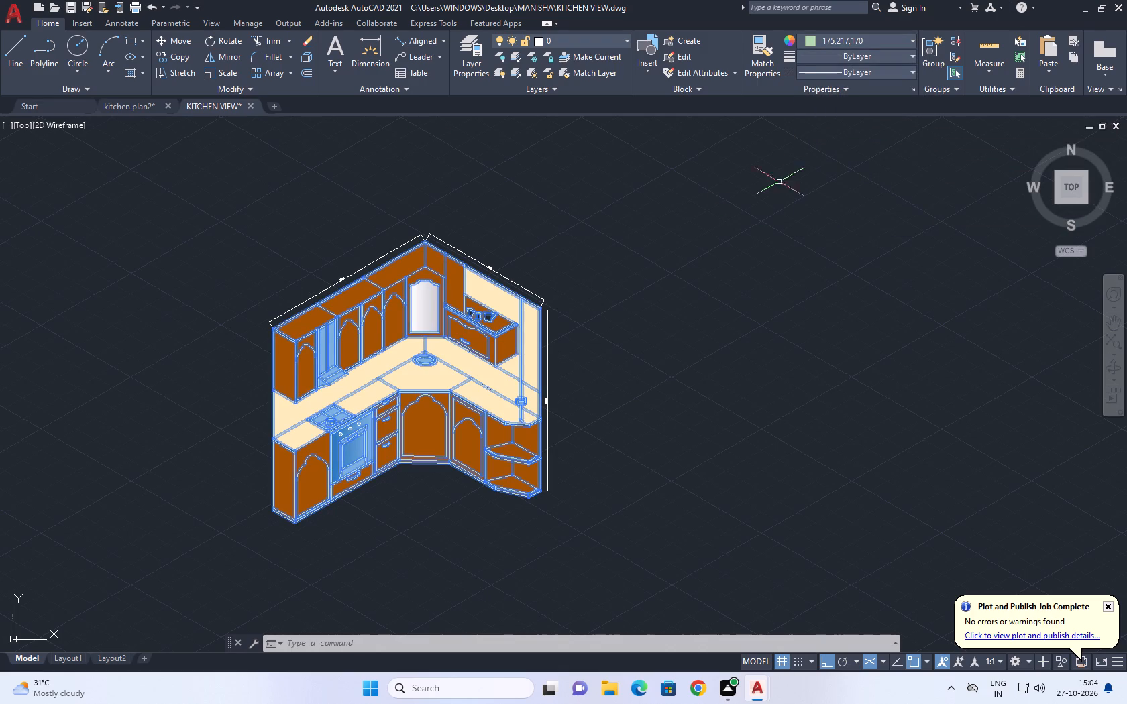
pyautogui.rightClick(633, 258)
pyautogui.click(685, 451)
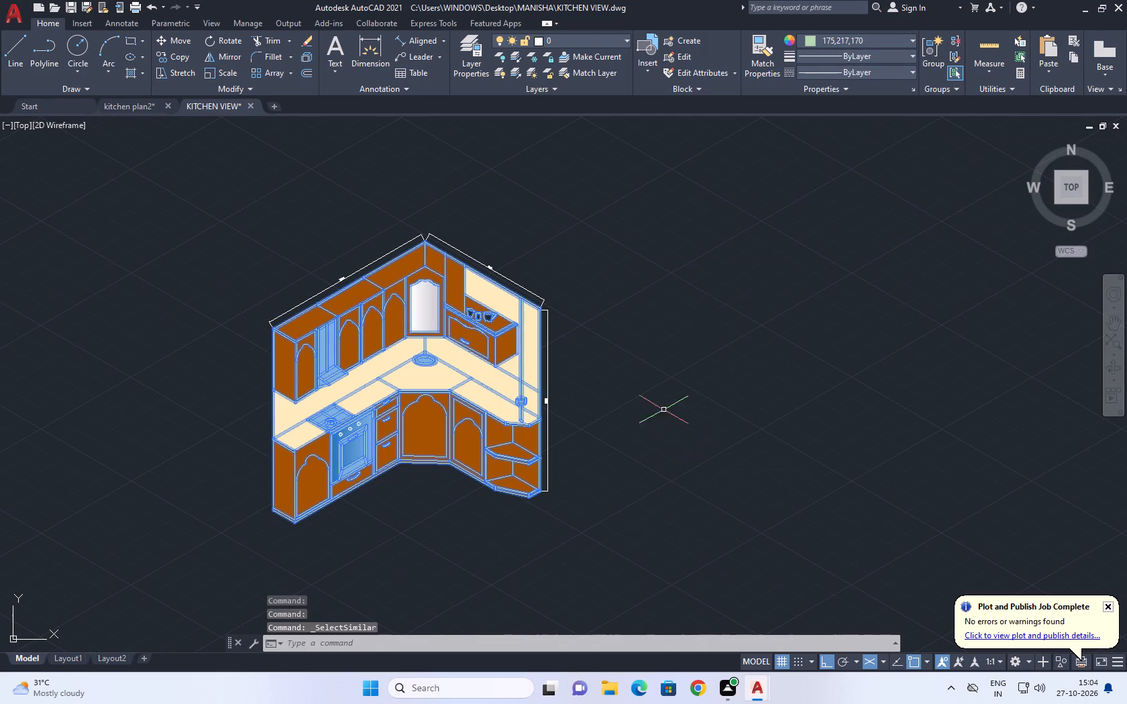
pyautogui.rightClick(631, 369)
pyautogui.click(689, 265)
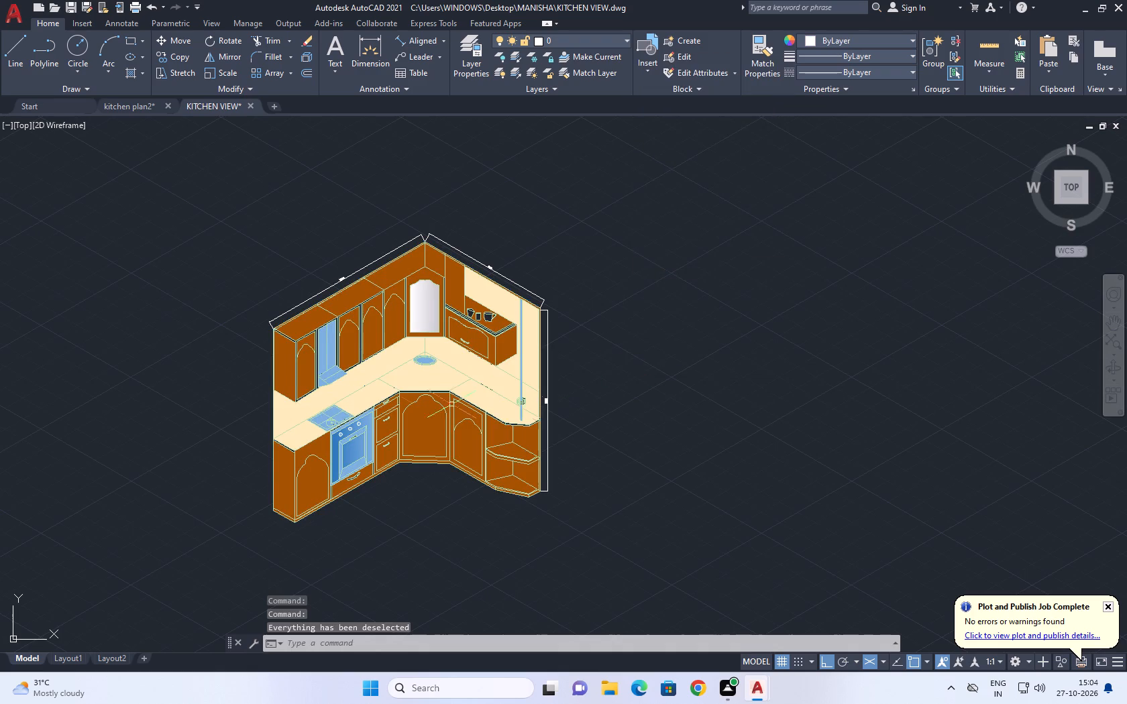
# Examine the recoloured kitchen view for cabinet frames and edge strips that still have no hatch.
pyautogui.scroll(2, 382, 386)
pyautogui.moveTo(496, 366); pyautogui.dragTo(529, 353, button='middle')
pyautogui.scroll(-1, 531, 353)
pyautogui.moveTo(798, 329); pyautogui.dragTo(749, 368, button='middle')
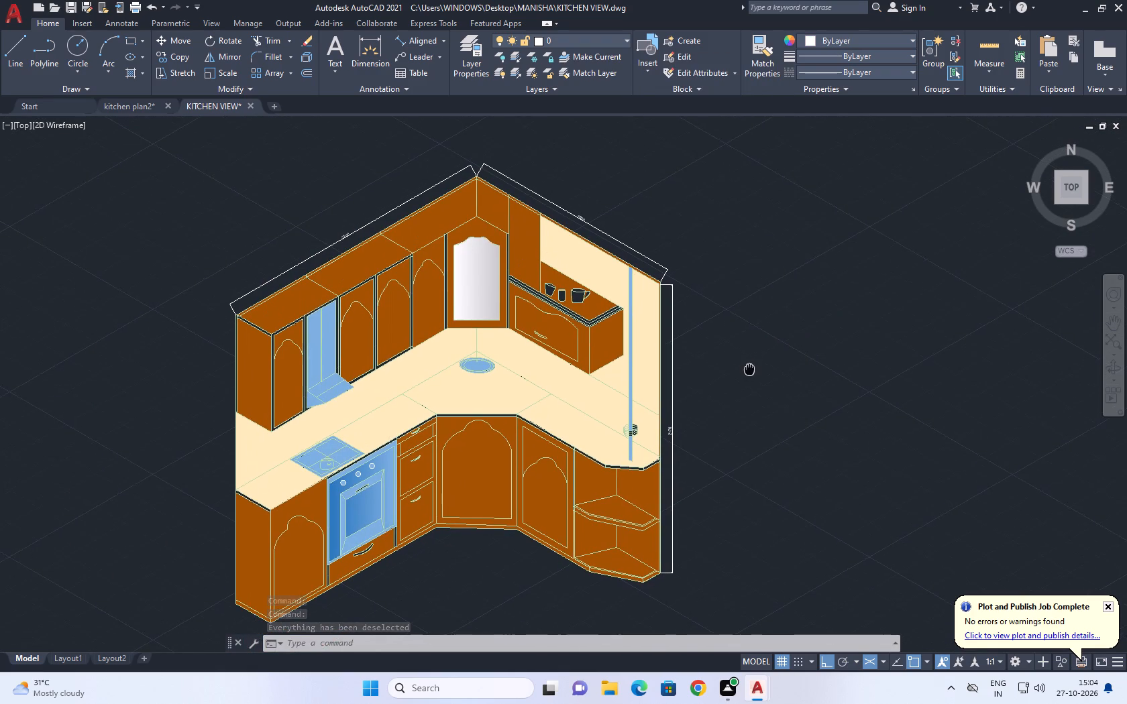
pyautogui.moveTo(749, 368); pyautogui.dragTo(688, 333, button='middle')
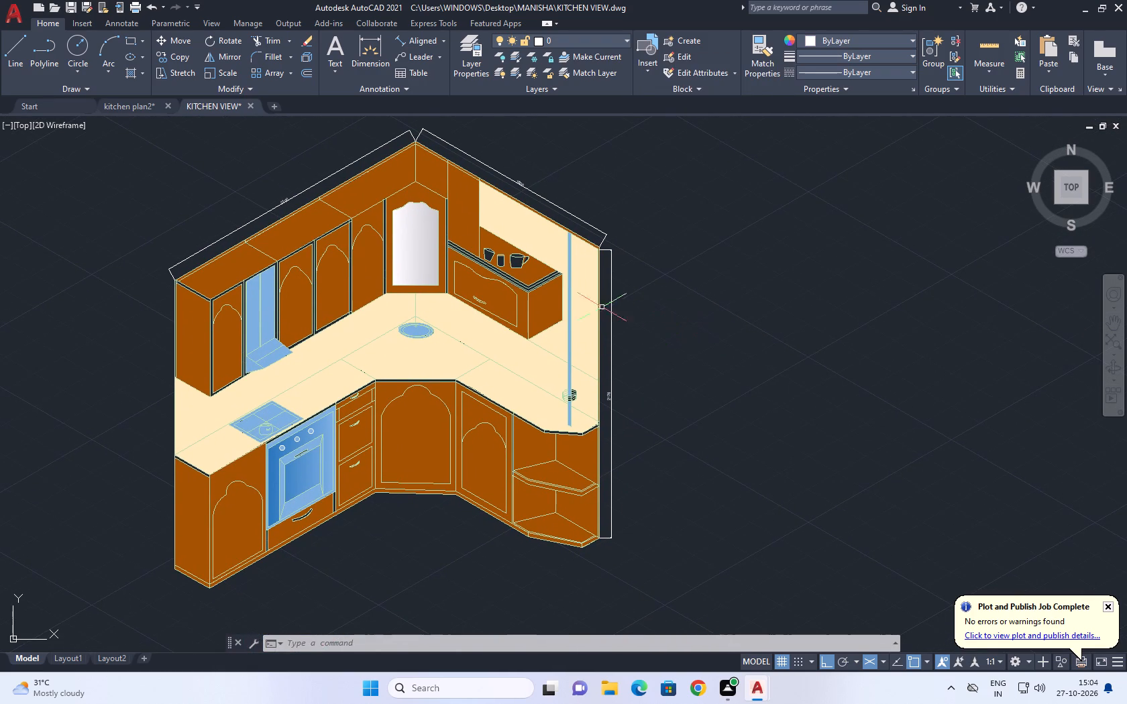
pyautogui.moveTo(325, 361); pyautogui.dragTo(433, 371, button='middle')
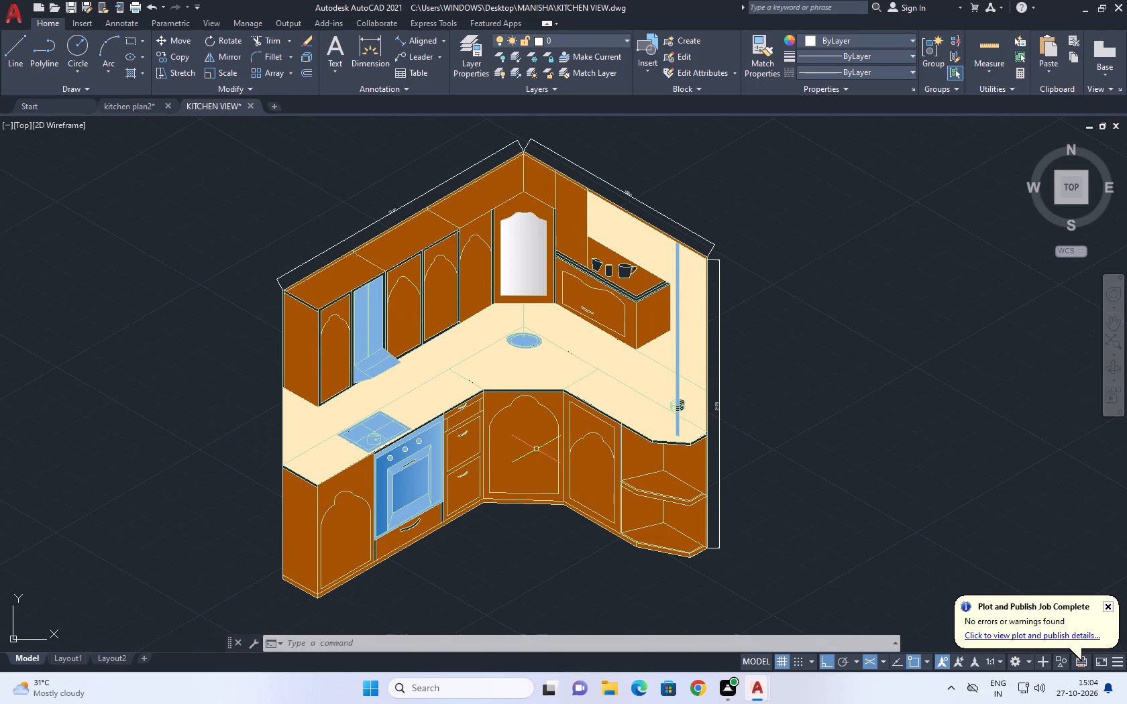
pyautogui.moveTo(559, 489); pyautogui.dragTo(597, 528, button='middle')
pyautogui.middleClick(598, 529)
# Fill the frame strips around the wall cabinet doors and the cooker hood with a solid hatch in colour 32.
pyautogui.press('h')
pyautogui.press('space')
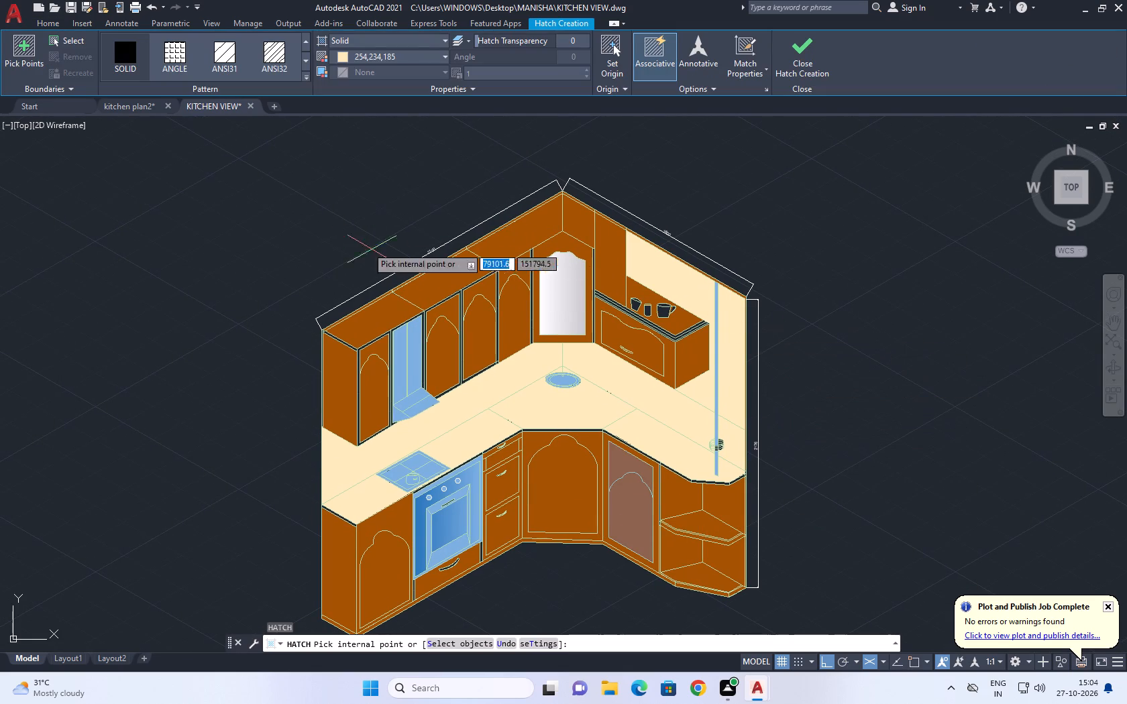
pyautogui.click(407, 53)
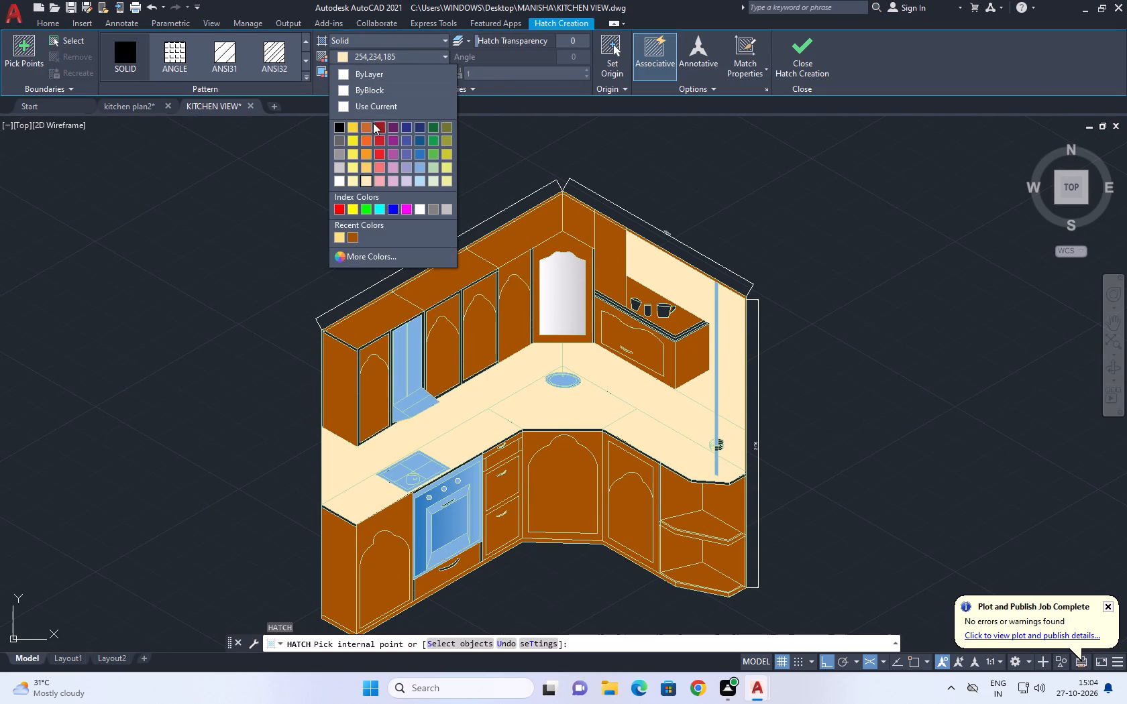
pyautogui.click(358, 235)
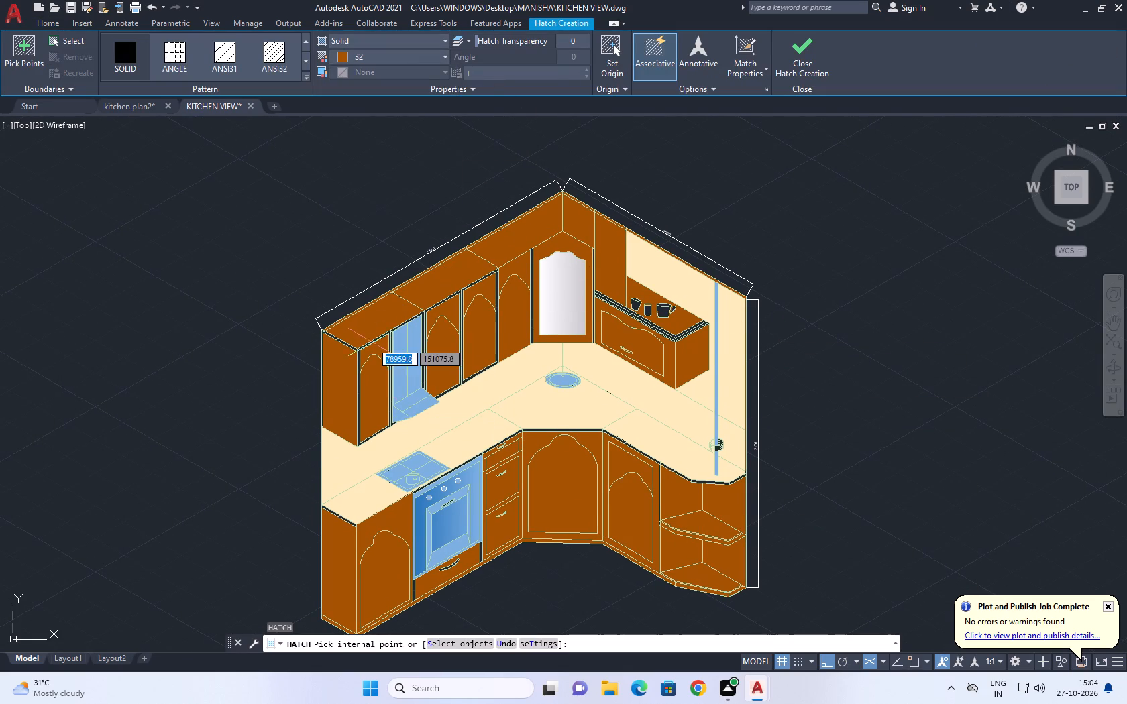
pyautogui.scroll(3, 363, 337)
pyautogui.click(378, 361)
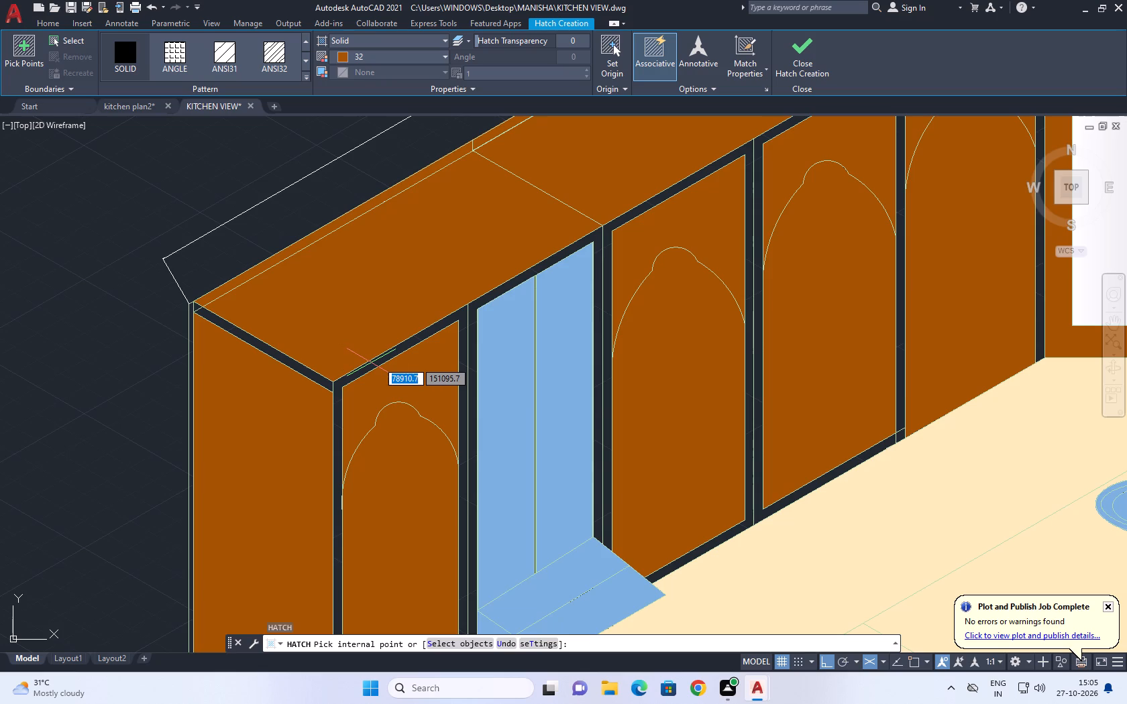
pyautogui.scroll(-2, 394, 349)
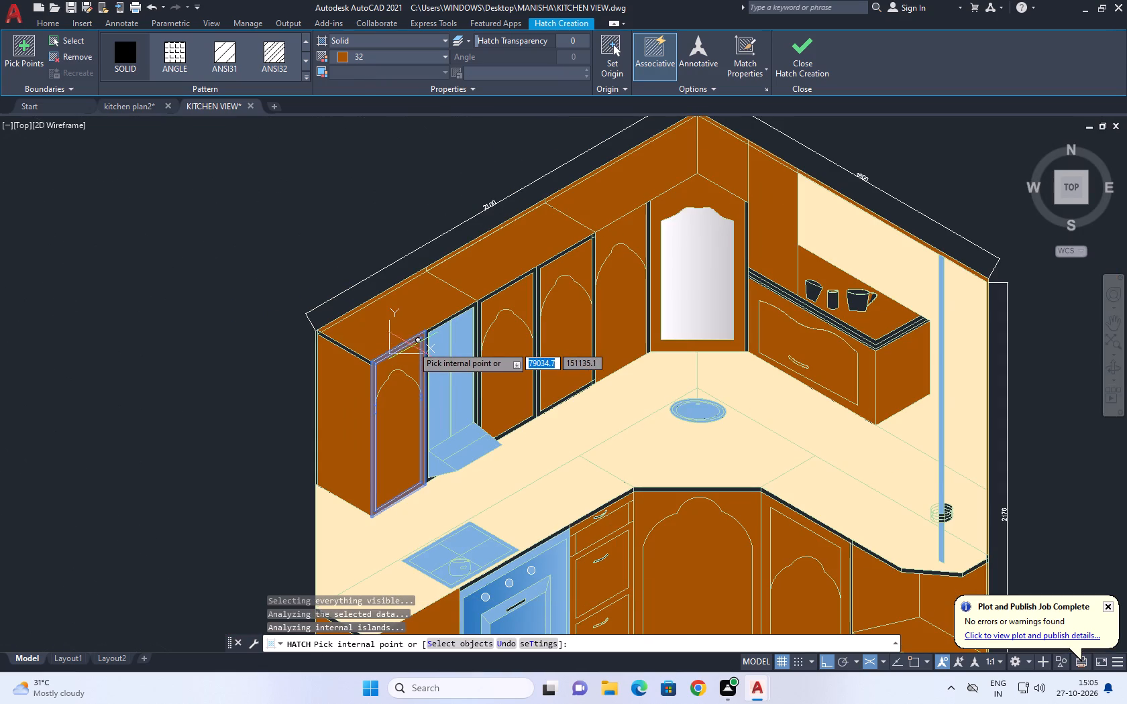
pyautogui.click(480, 306)
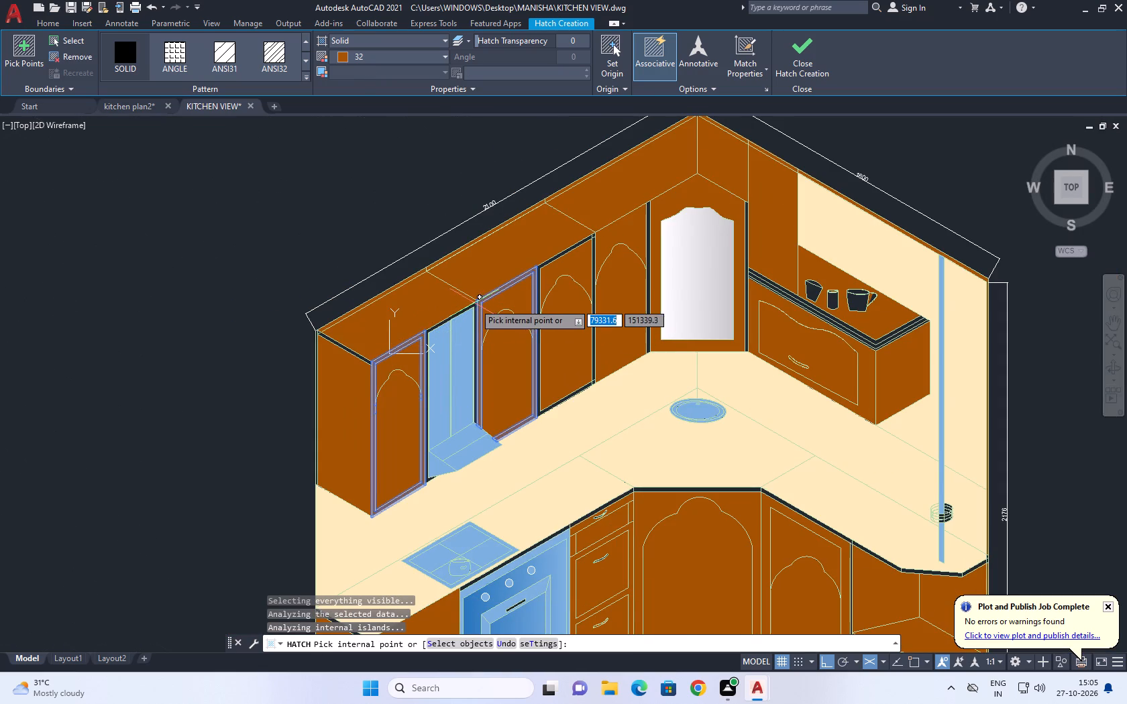
pyautogui.click(470, 307)
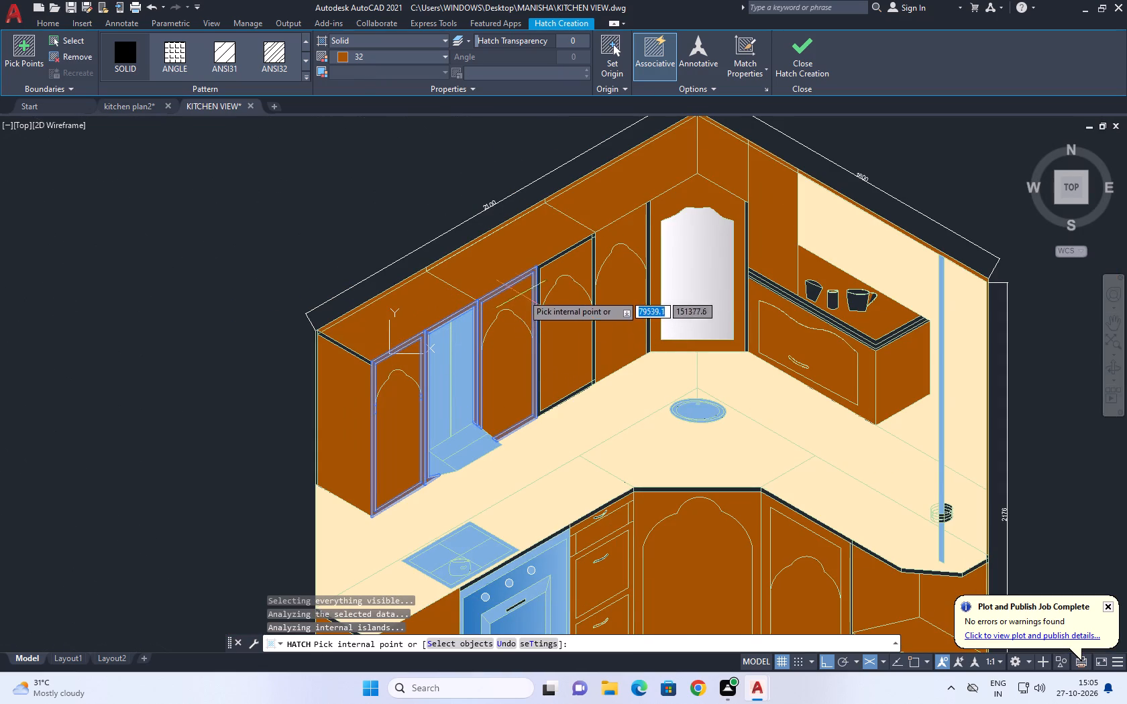
pyautogui.click(549, 261)
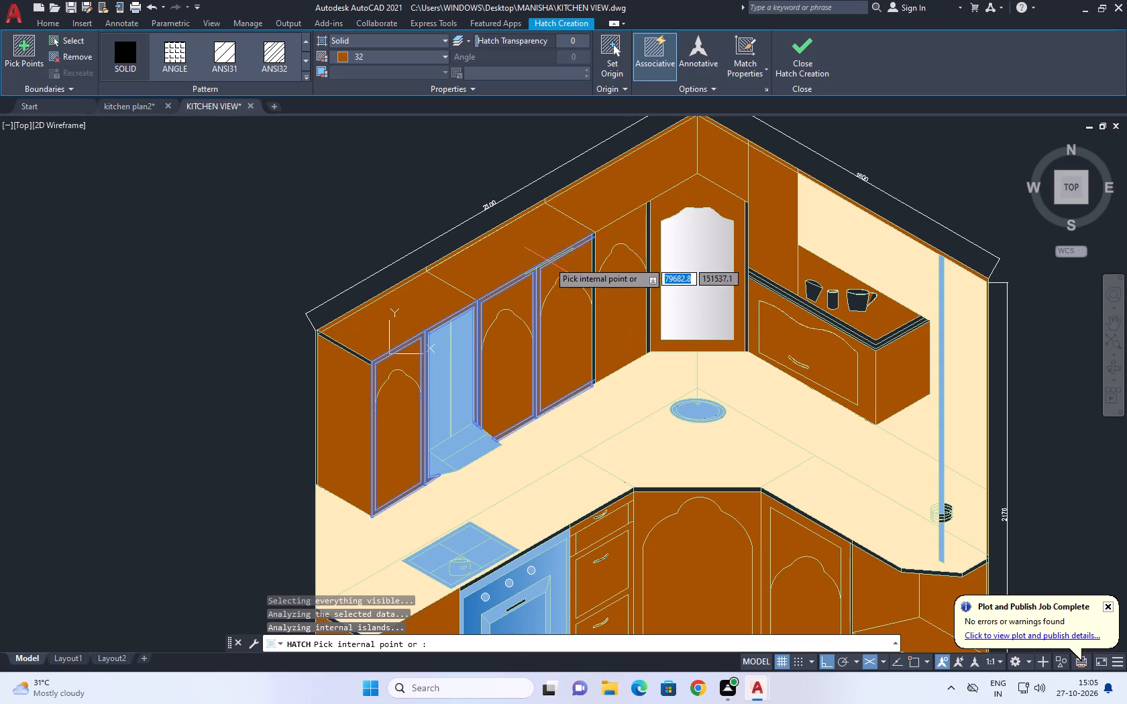
pyautogui.click(594, 263)
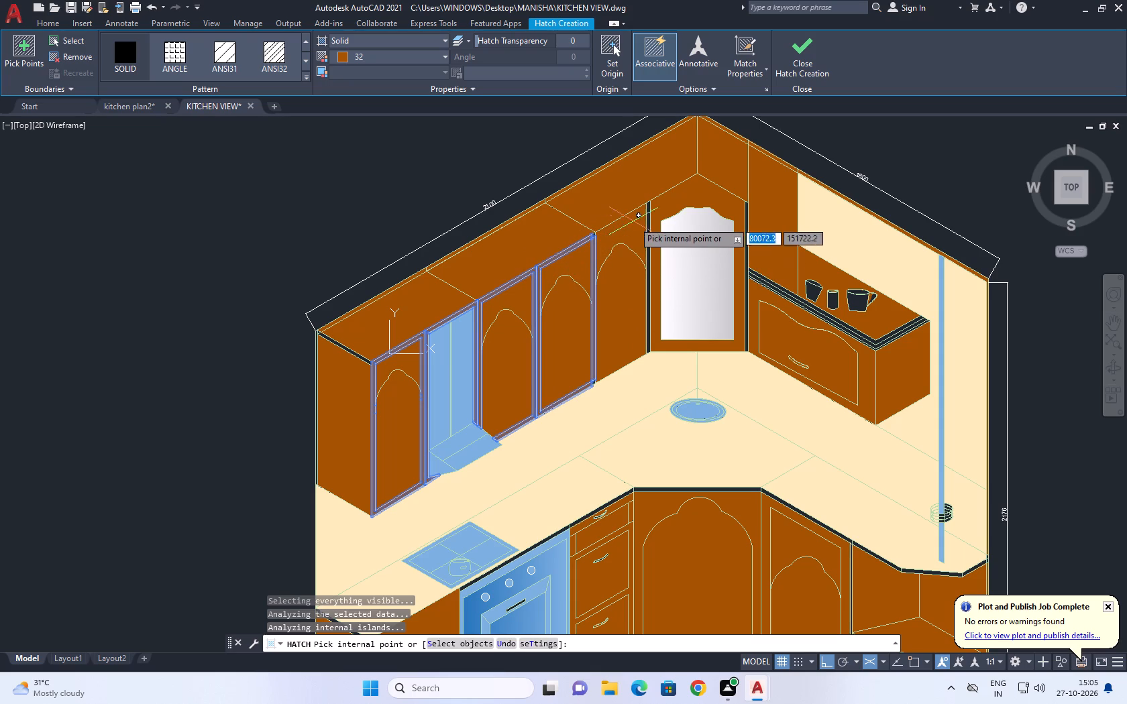
pyautogui.click(647, 229)
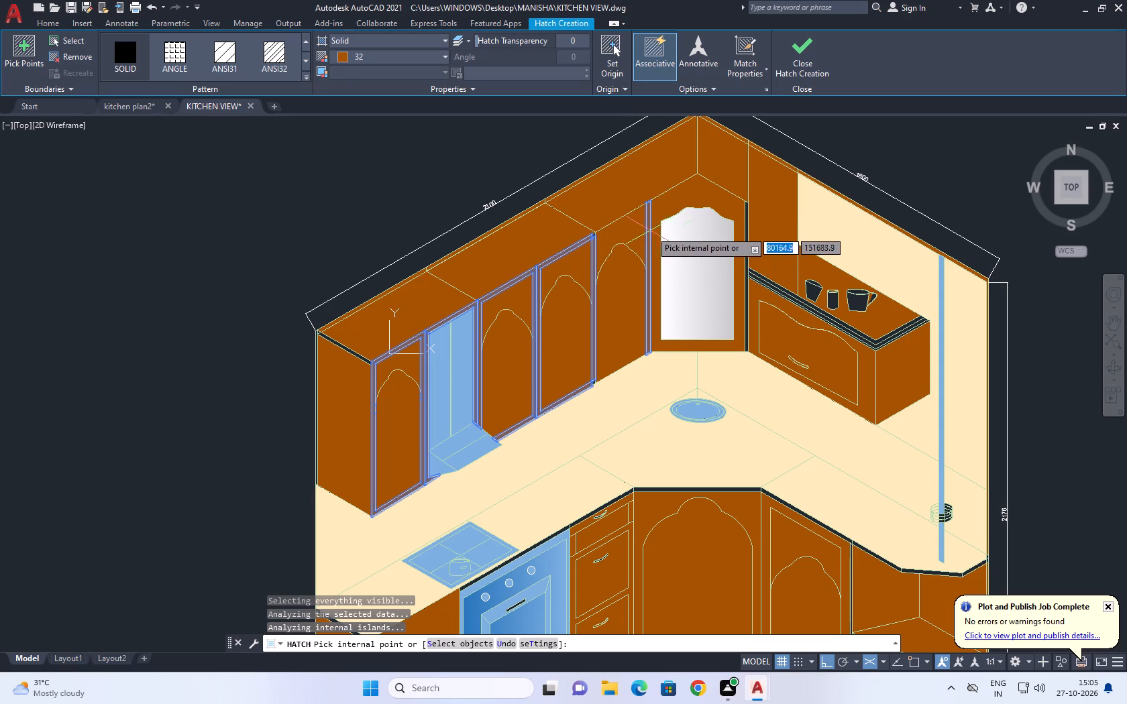
# Fill the shelf edging and front frame of the cabinet under the cups, plus the strip beside the glass door, in colour 32.
pyautogui.click(763, 277)
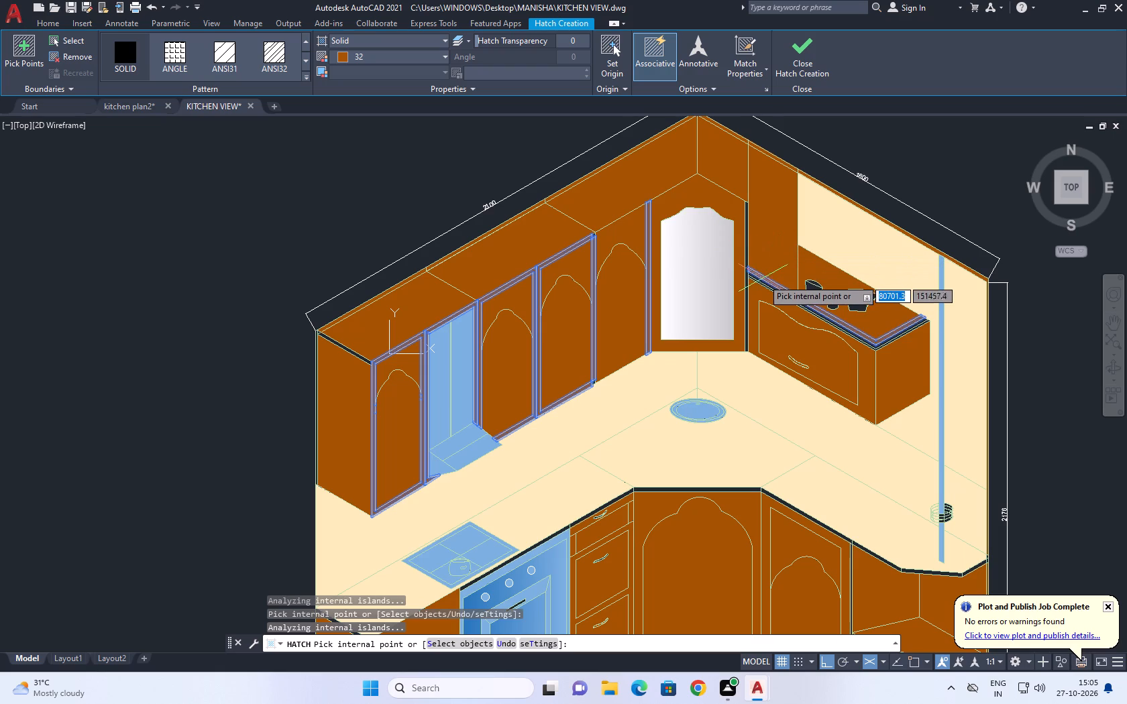
pyautogui.click(763, 282)
pyautogui.click(764, 288)
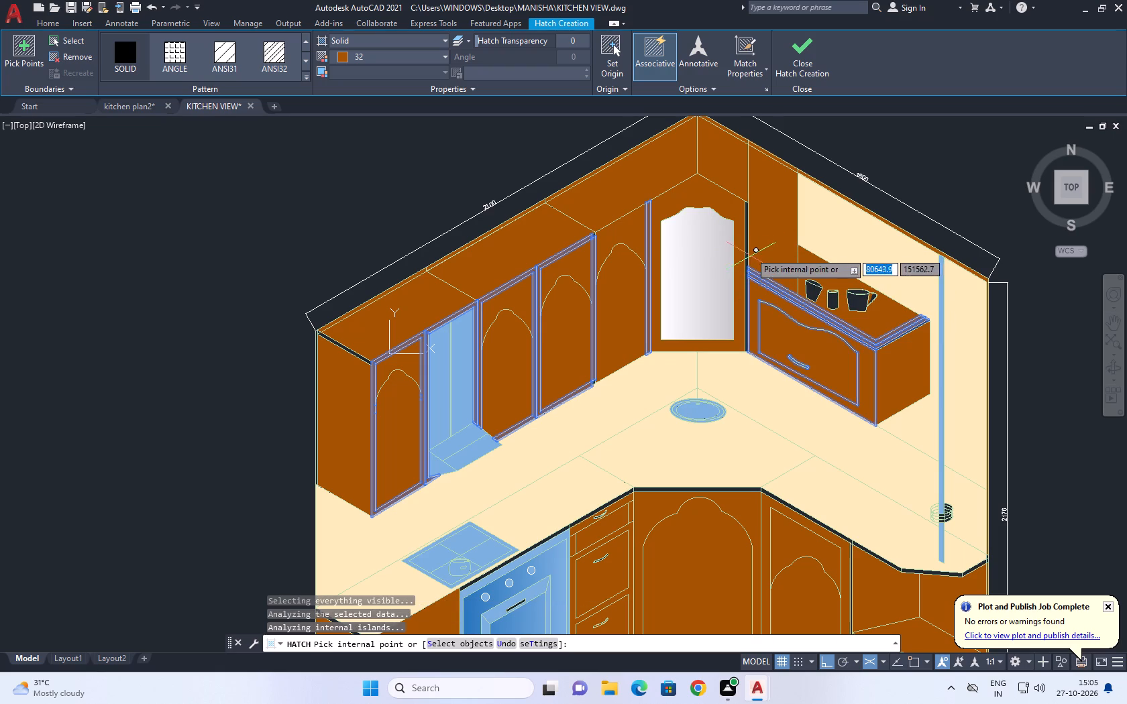
pyautogui.click(746, 230)
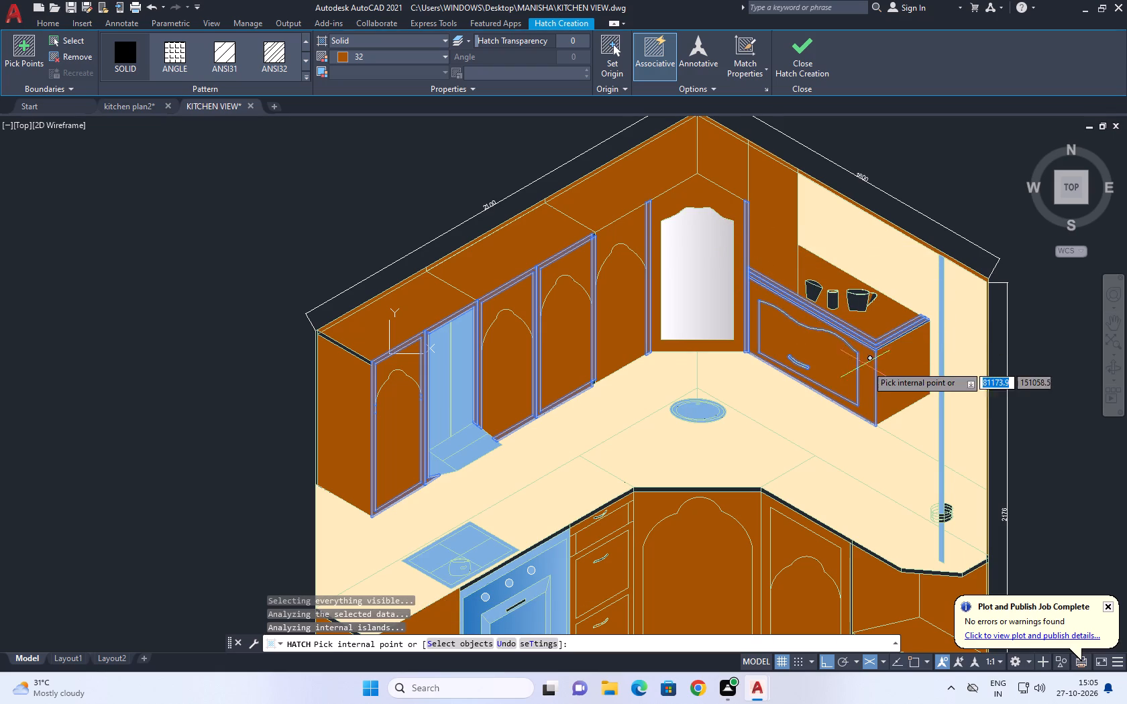
pyautogui.scroll(5, 878, 337)
pyautogui.click(868, 372)
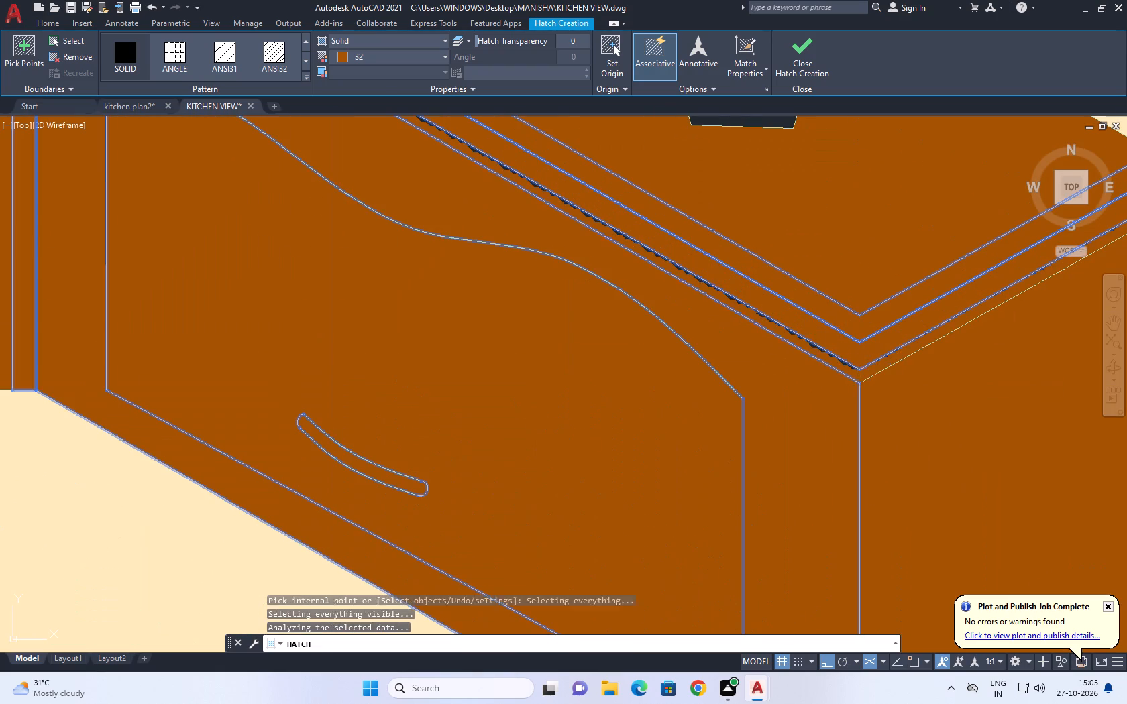
# Fill the top and side edge strips of the end wall cabinet beside the cooker hood with a solid hatch in colour 32.
pyautogui.scroll(-5, 718, 327)
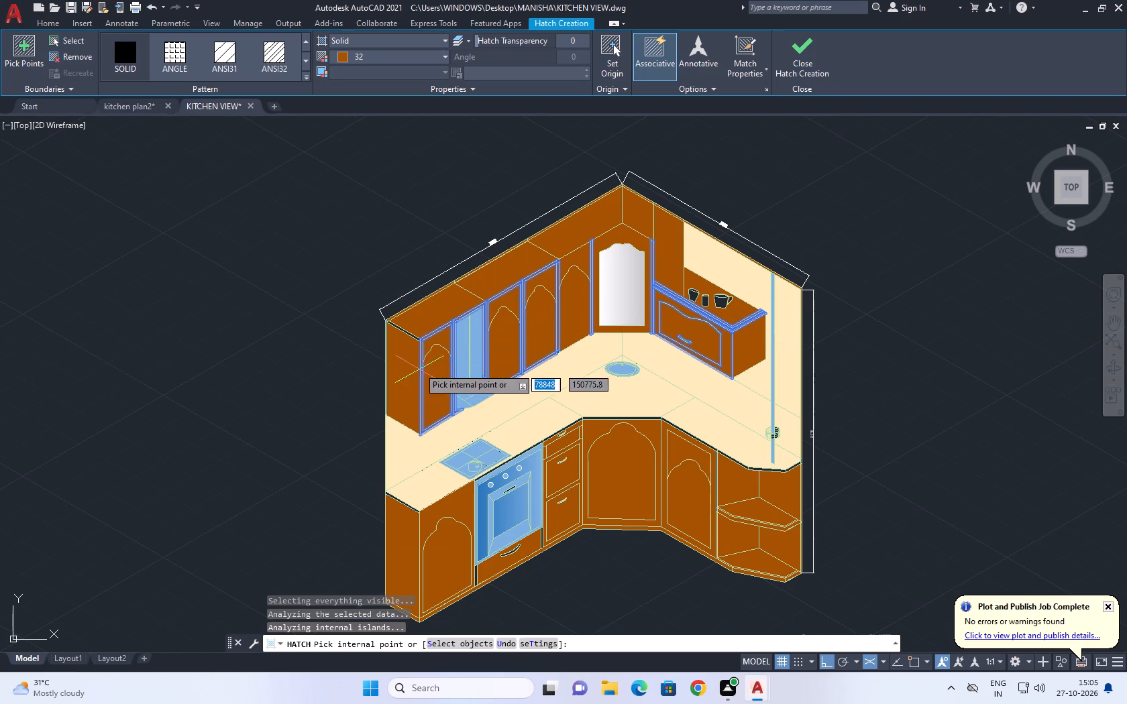
pyautogui.scroll(2, 417, 334)
pyautogui.click(391, 329)
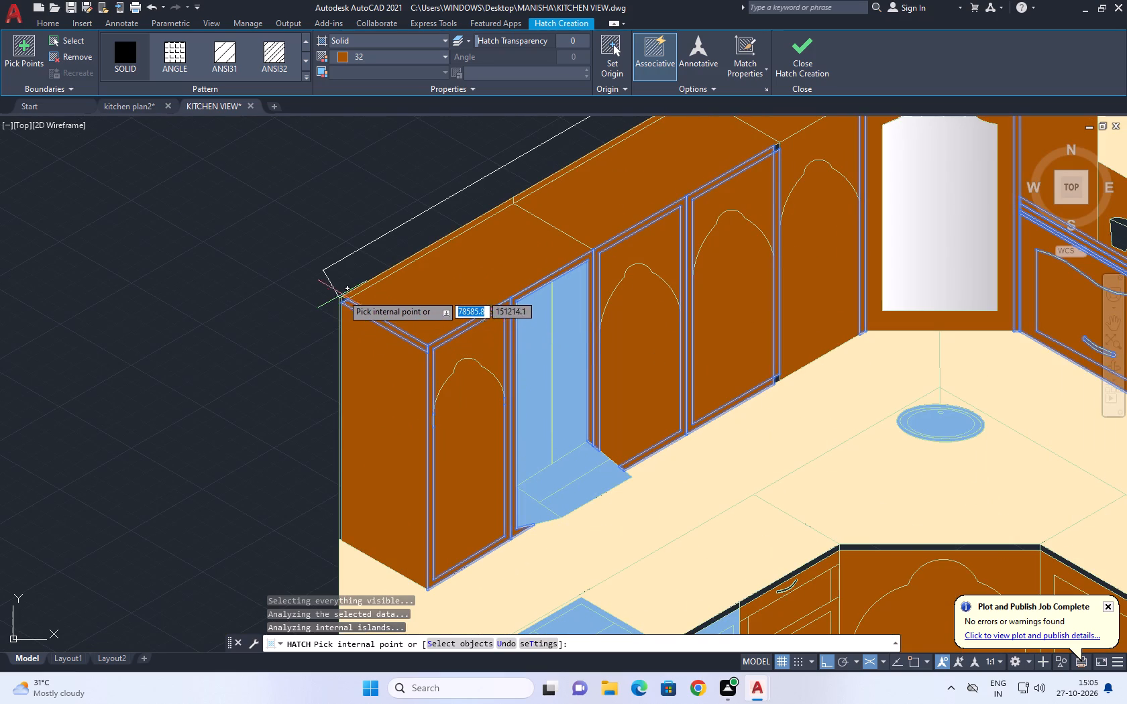
pyautogui.click(344, 300)
pyautogui.scroll(2, 338, 309)
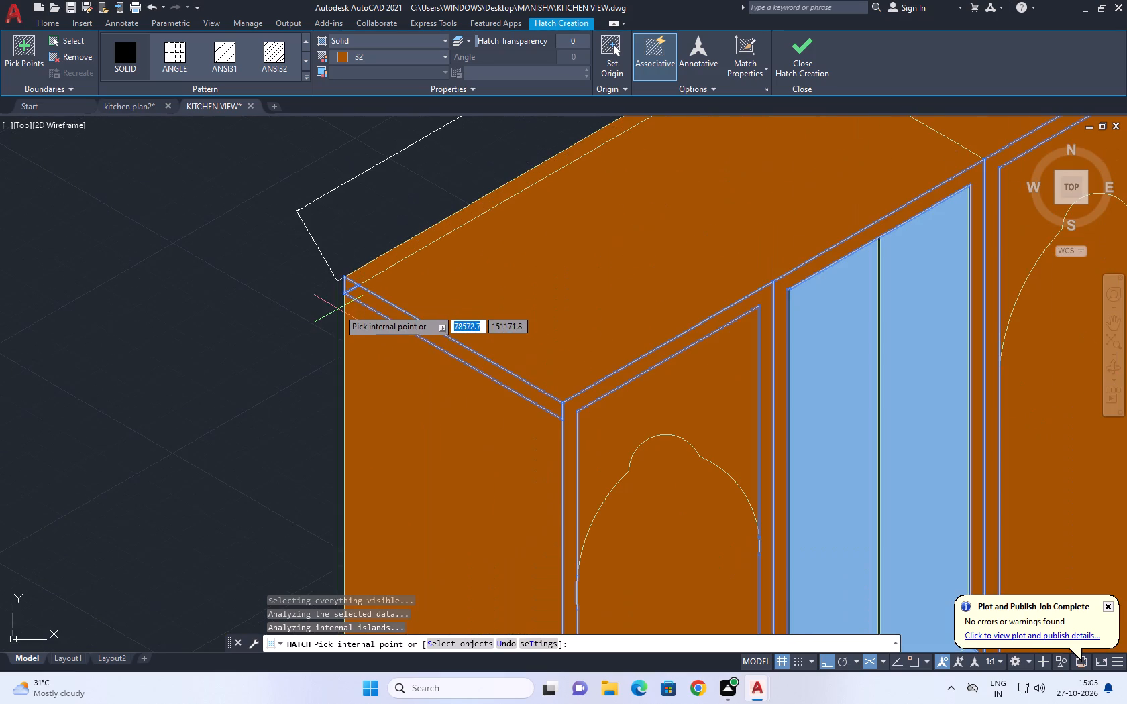
pyautogui.click(342, 305)
pyautogui.scroll(-6, 356, 306)
pyautogui.scroll(-1, 409, 283)
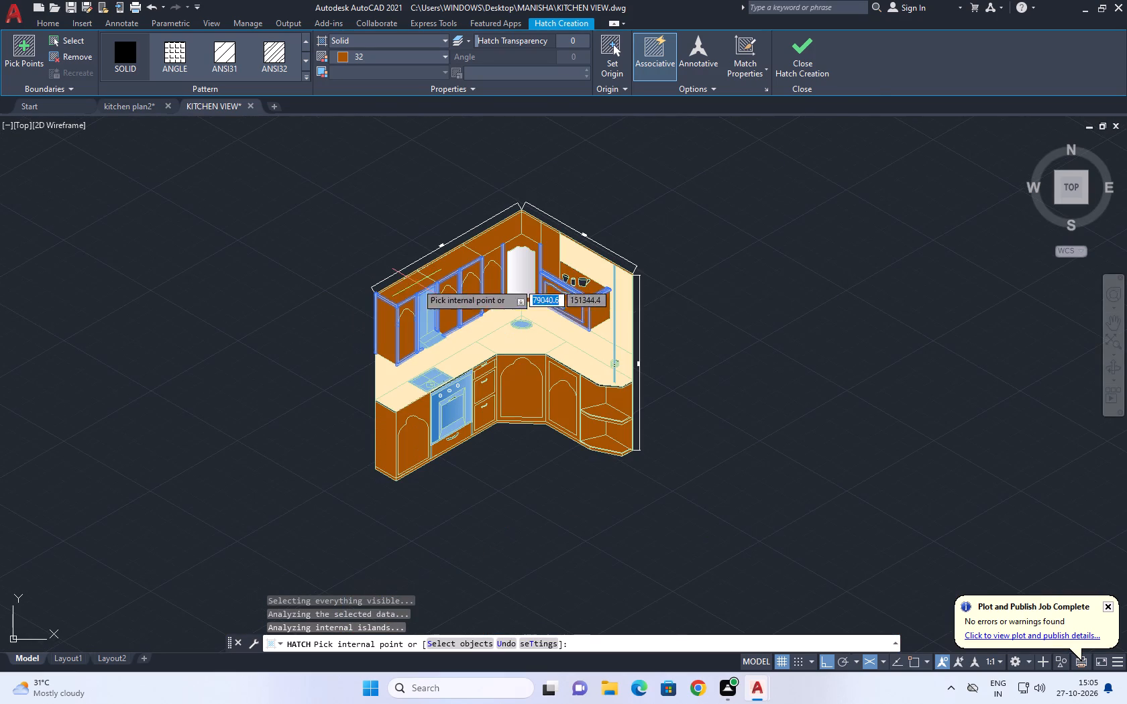
pyautogui.press('space')
# Fill the worktop edge strips above the end base cabinet, the oven and the drawer stack with a solid hatch in colour 32.
pyautogui.scroll(-1, 583, 289)
pyautogui.press('space')
pyautogui.scroll(2, 501, 397)
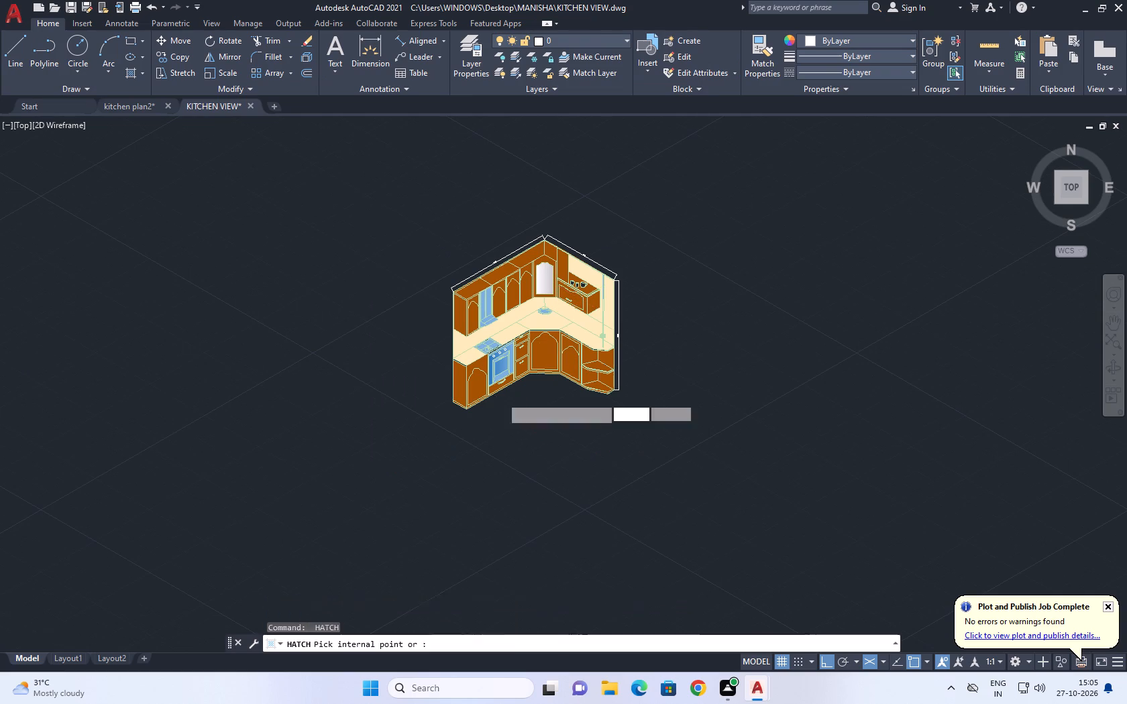
pyautogui.scroll(1, 501, 397)
pyautogui.scroll(2, 432, 310)
pyautogui.scroll(3, 338, 331)
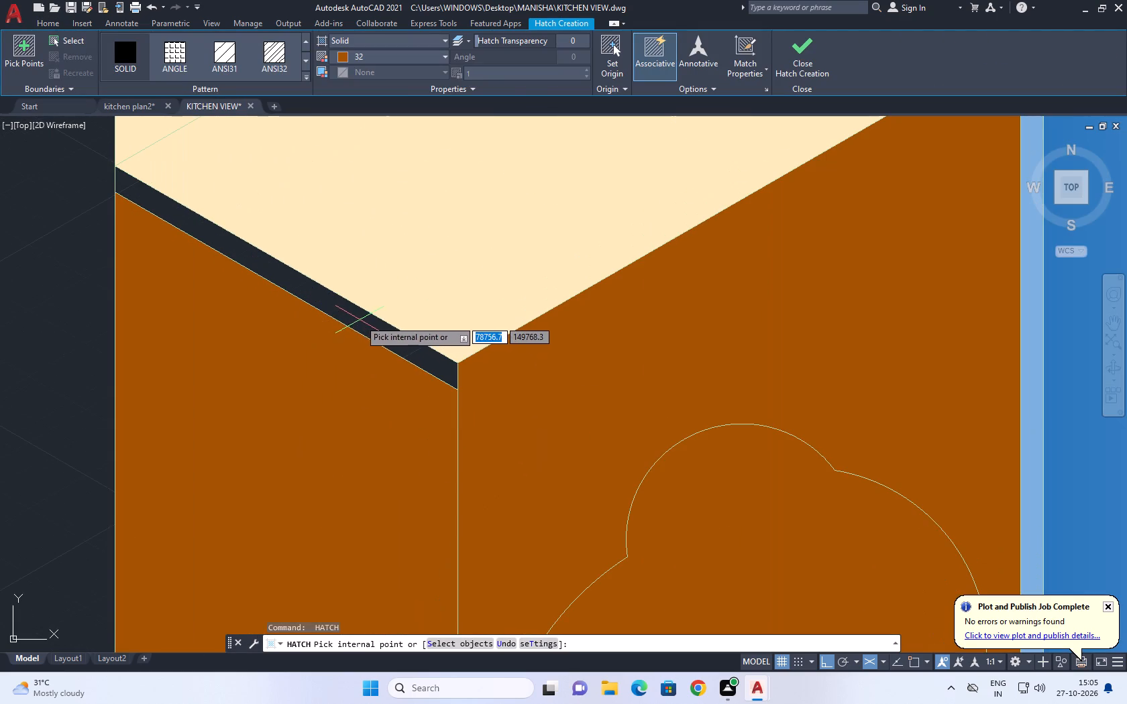
pyautogui.click(360, 320)
pyautogui.scroll(-6, 358, 322)
pyautogui.press('space')
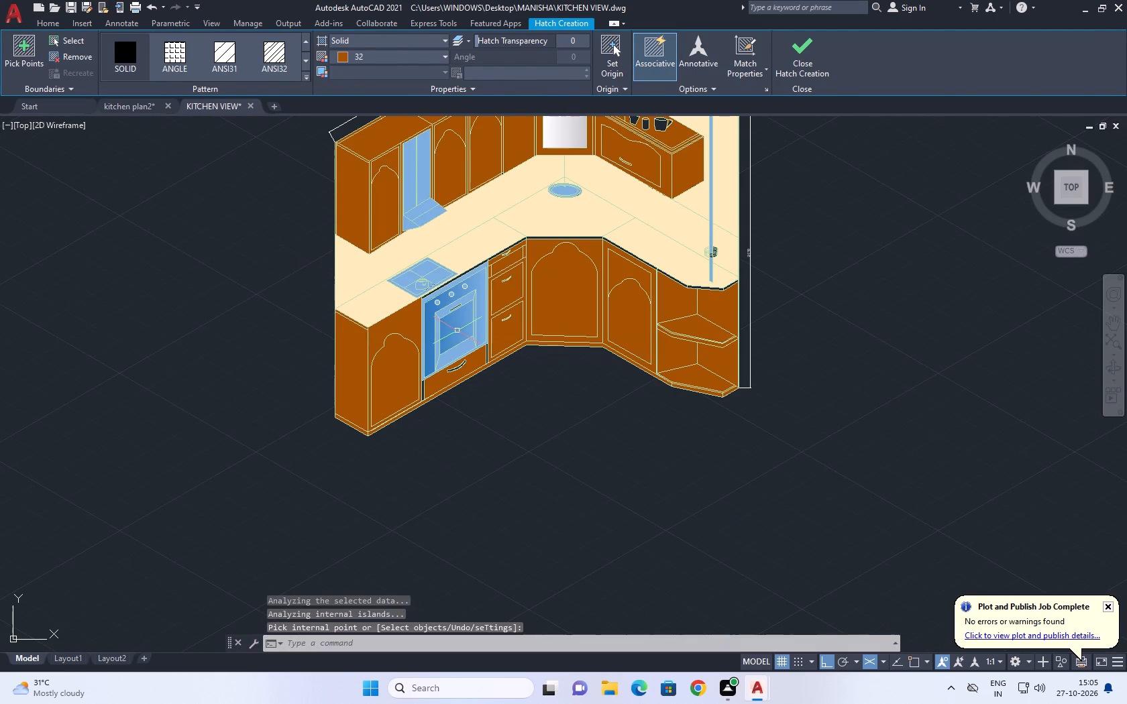
pyautogui.press('space')
pyautogui.scroll(4, 484, 272)
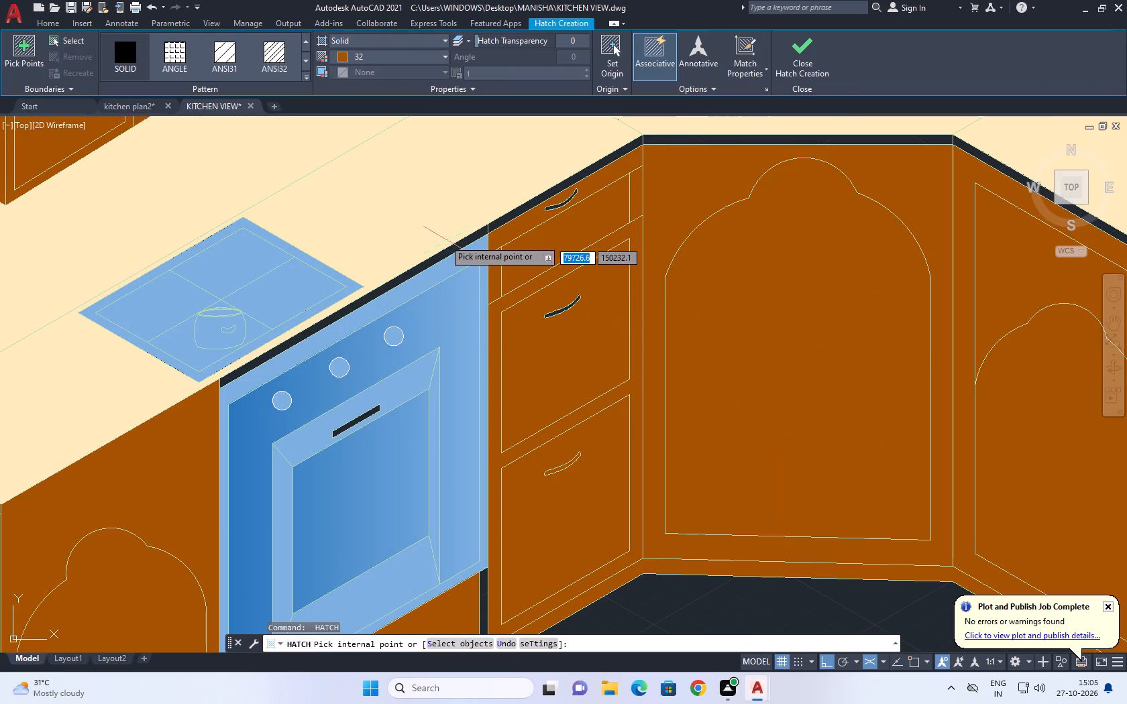
pyautogui.click(443, 255)
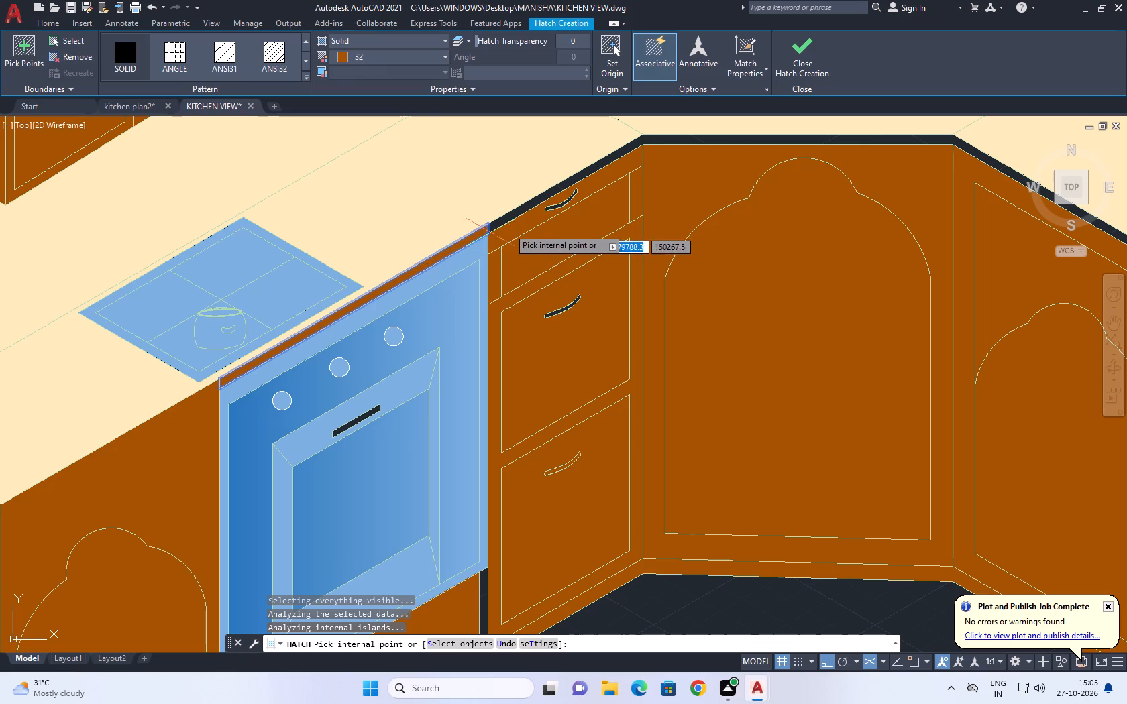
pyautogui.click(513, 212)
pyautogui.moveTo(564, 269); pyautogui.dragTo(499, 357, button='middle')
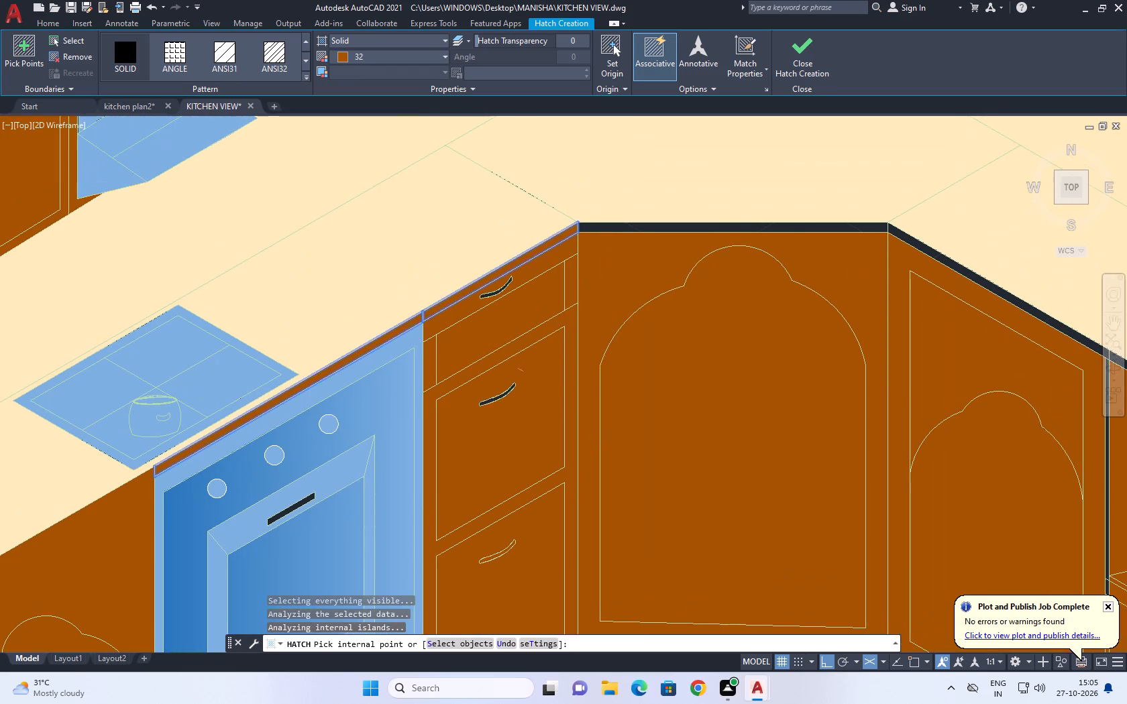
pyautogui.press('space')
# Fill the worktop edge strips above the corner base cabinet and the adjacent arched-door cabinet in colour 32.
pyautogui.press('space')
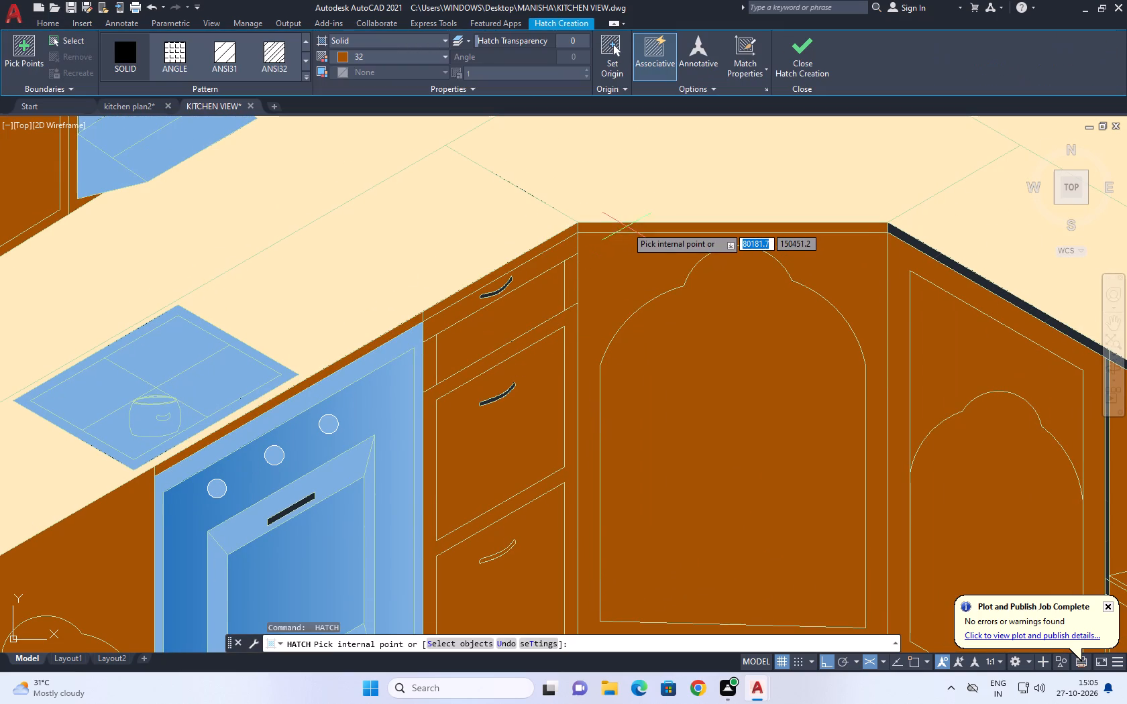
pyautogui.click(627, 227)
pyautogui.moveTo(669, 310); pyautogui.dragTo(325, 268, button='middle')
pyautogui.press('space')
pyautogui.press('space')
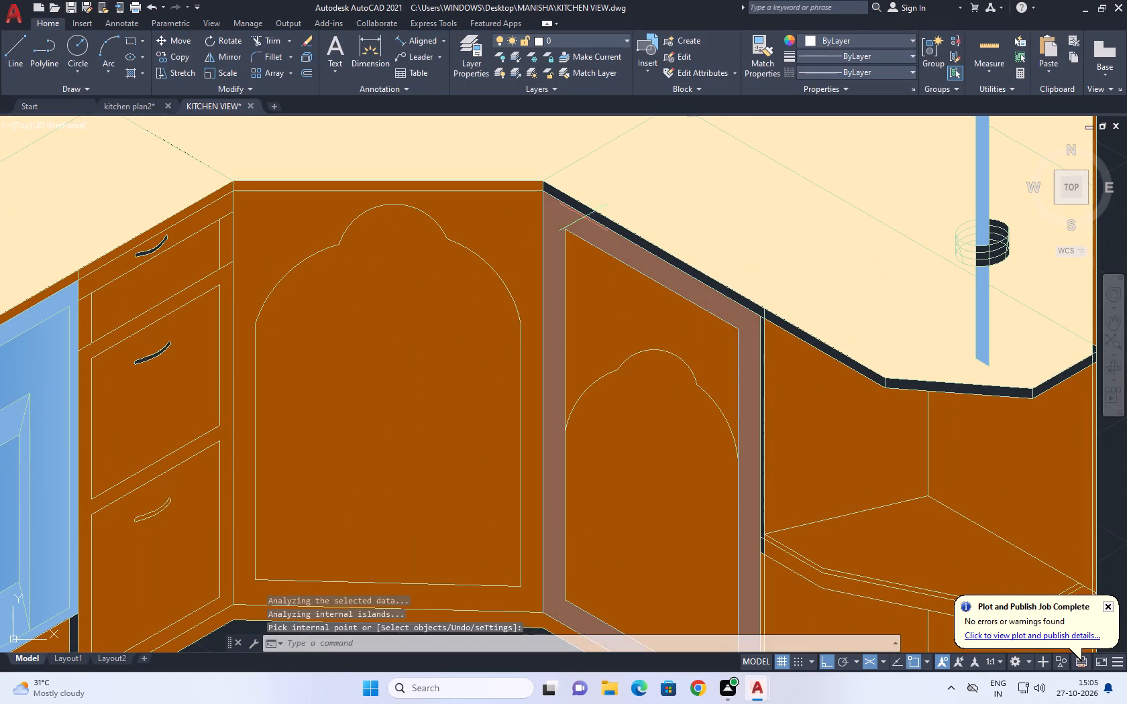
pyautogui.click(599, 219)
pyautogui.moveTo(724, 343); pyautogui.dragTo(476, 324, button='middle')
pyautogui.press('space')
# Fill the worktop edge strips around the open shelf unit, including the small gaps at the wall end, in colour 32.
pyautogui.press('space')
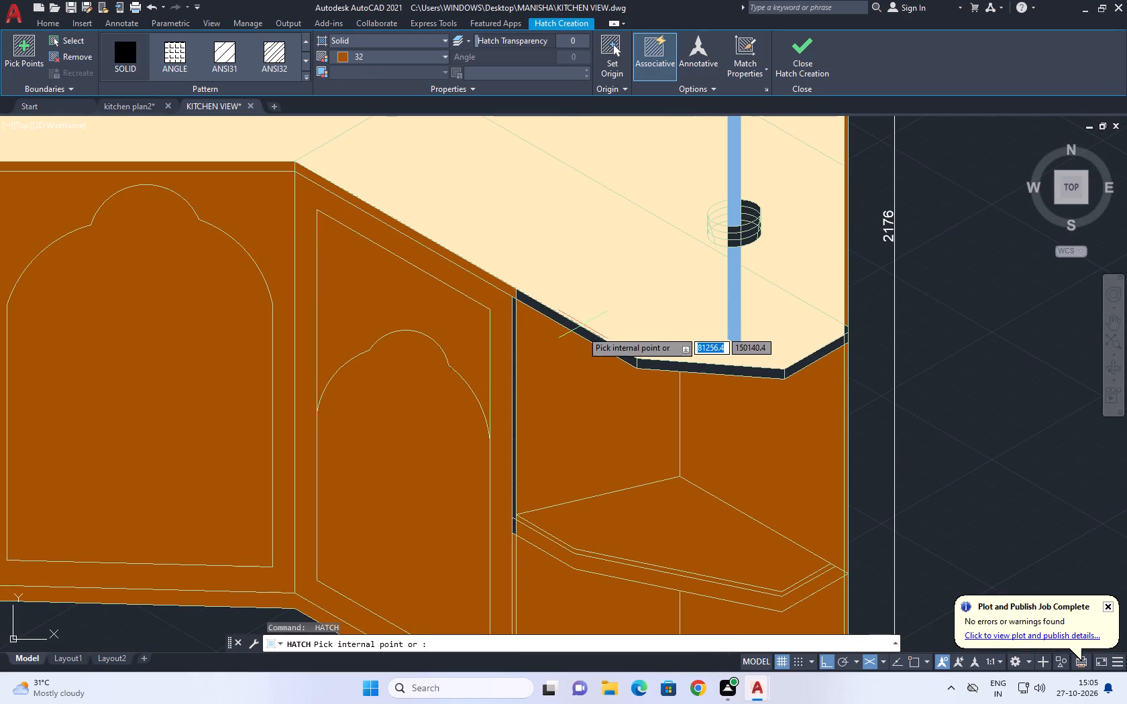
pyautogui.click(582, 332)
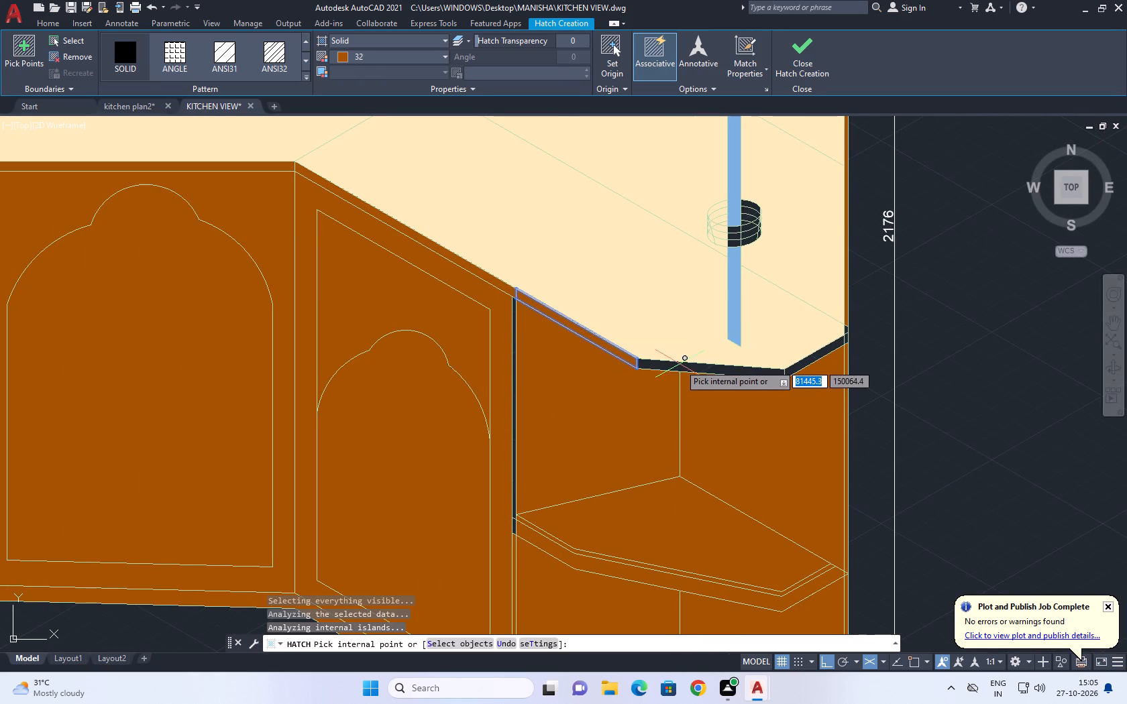
pyautogui.click(680, 366)
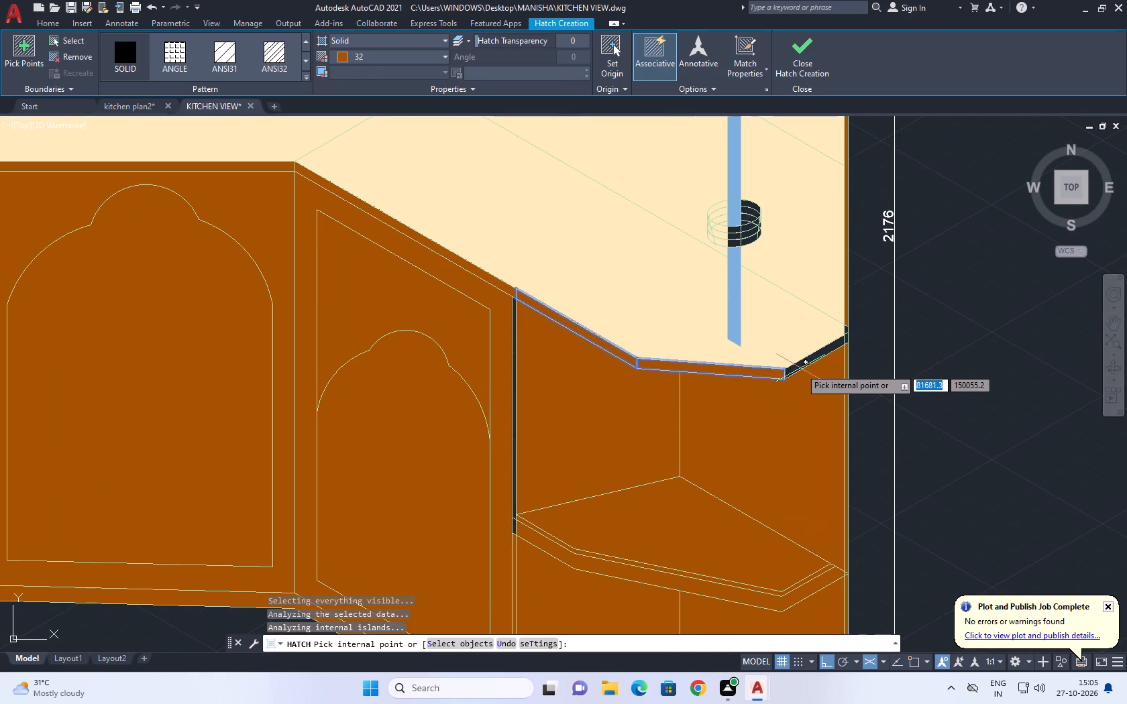
pyautogui.click(804, 363)
pyautogui.scroll(2, 845, 344)
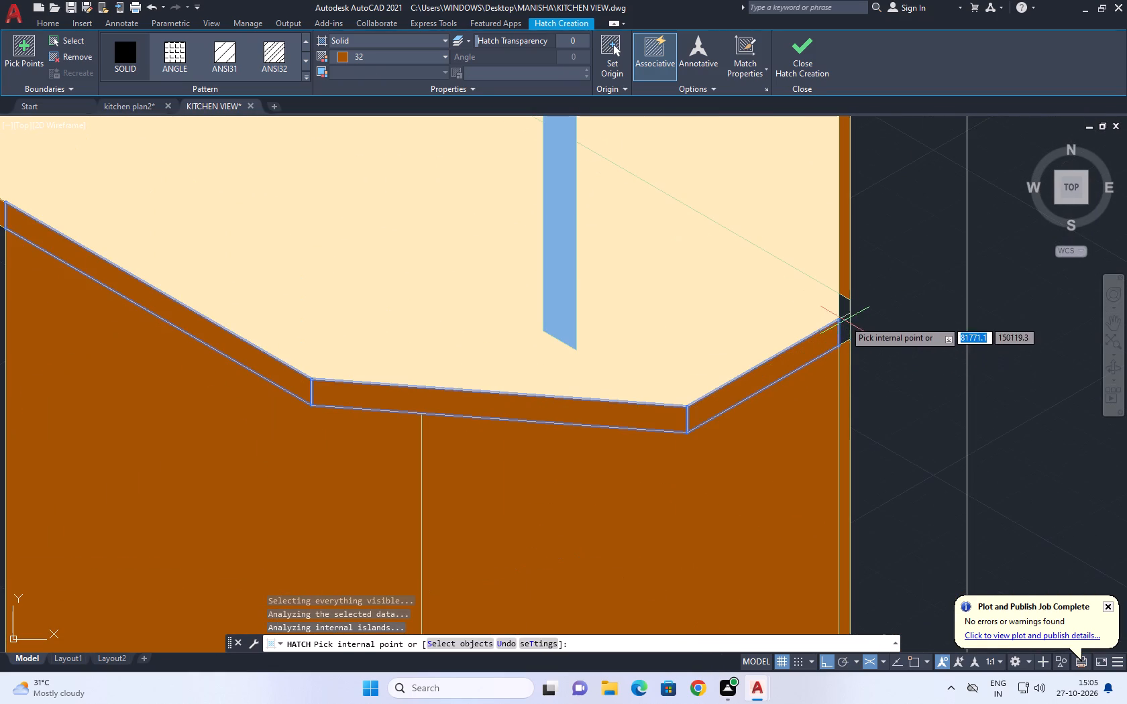
pyautogui.click(845, 320)
pyautogui.click(847, 304)
pyautogui.press('space')
pyautogui.scroll(-4, 803, 375)
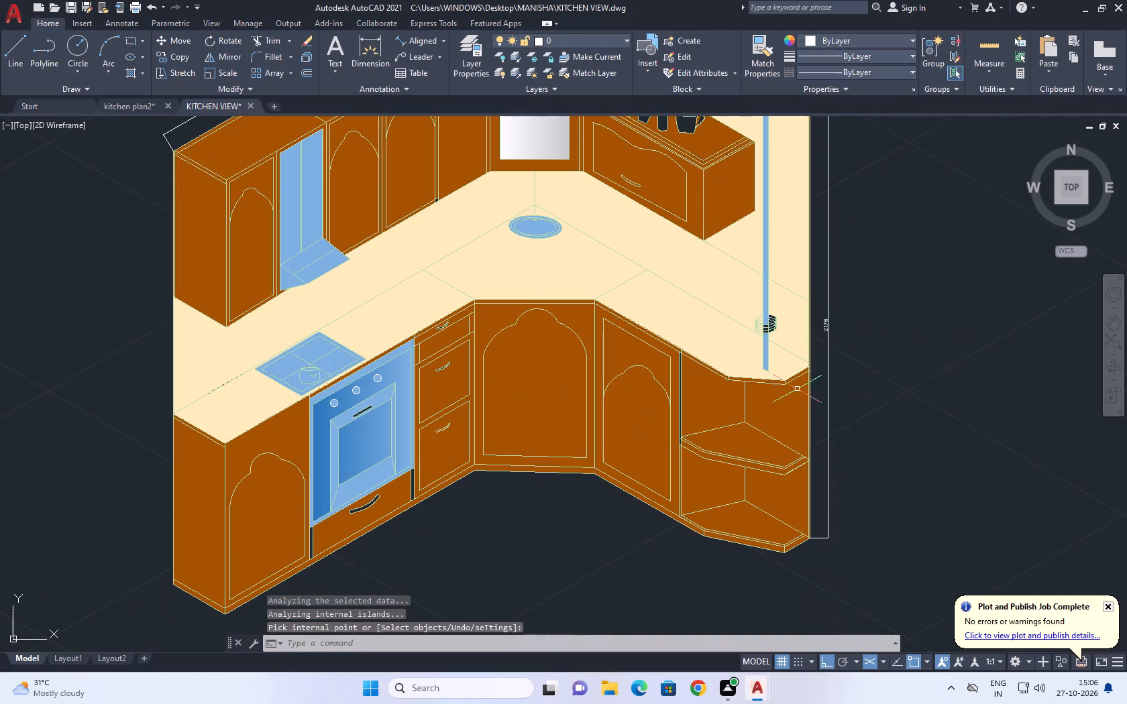
# Fill the narrow vertical strip between the arched-door base cabinet and the open shelves in colour 32.
pyautogui.press('space')
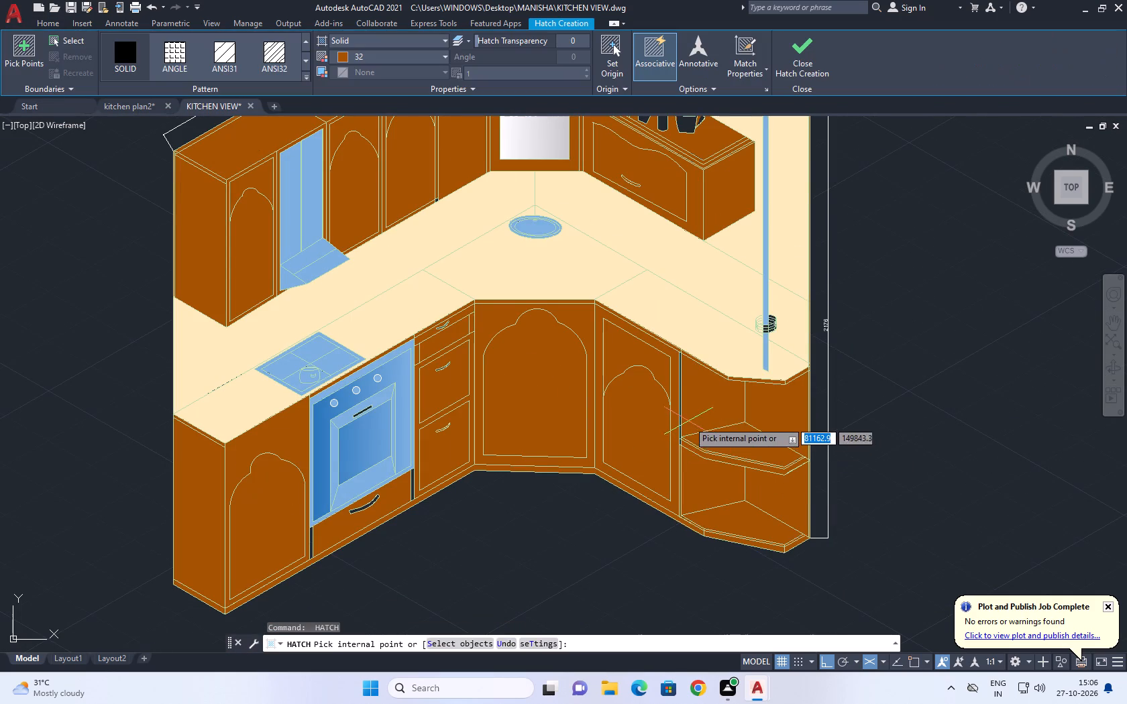
pyautogui.scroll(2, 676, 400)
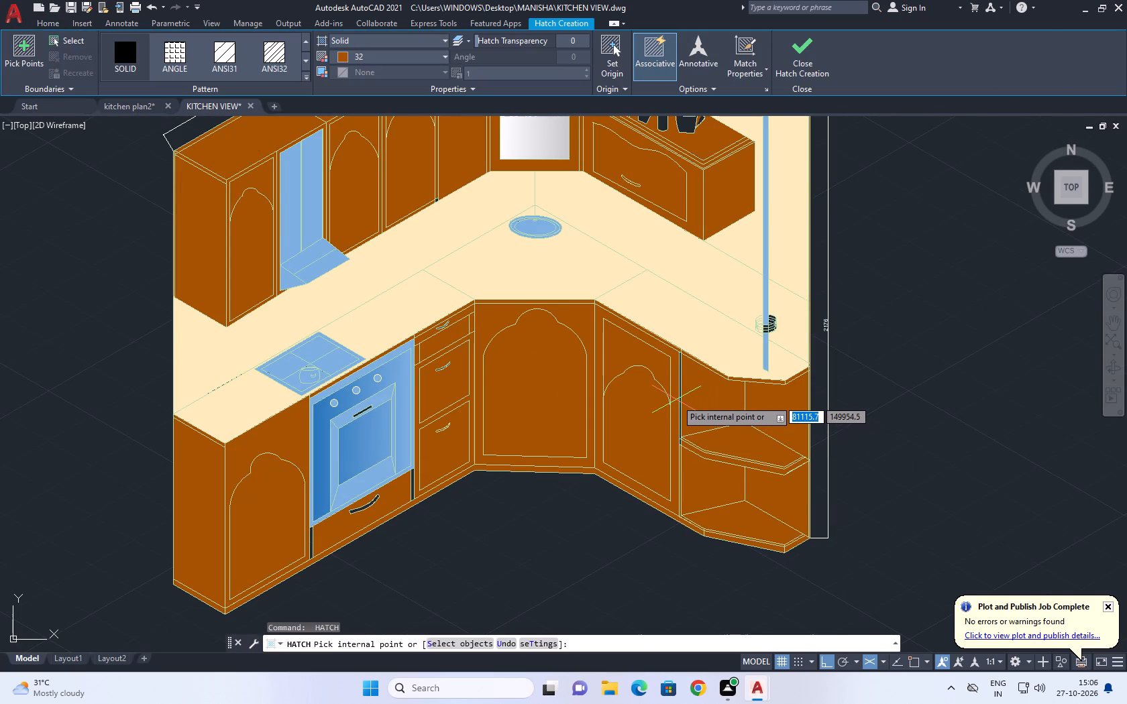
pyautogui.scroll(2, 679, 398)
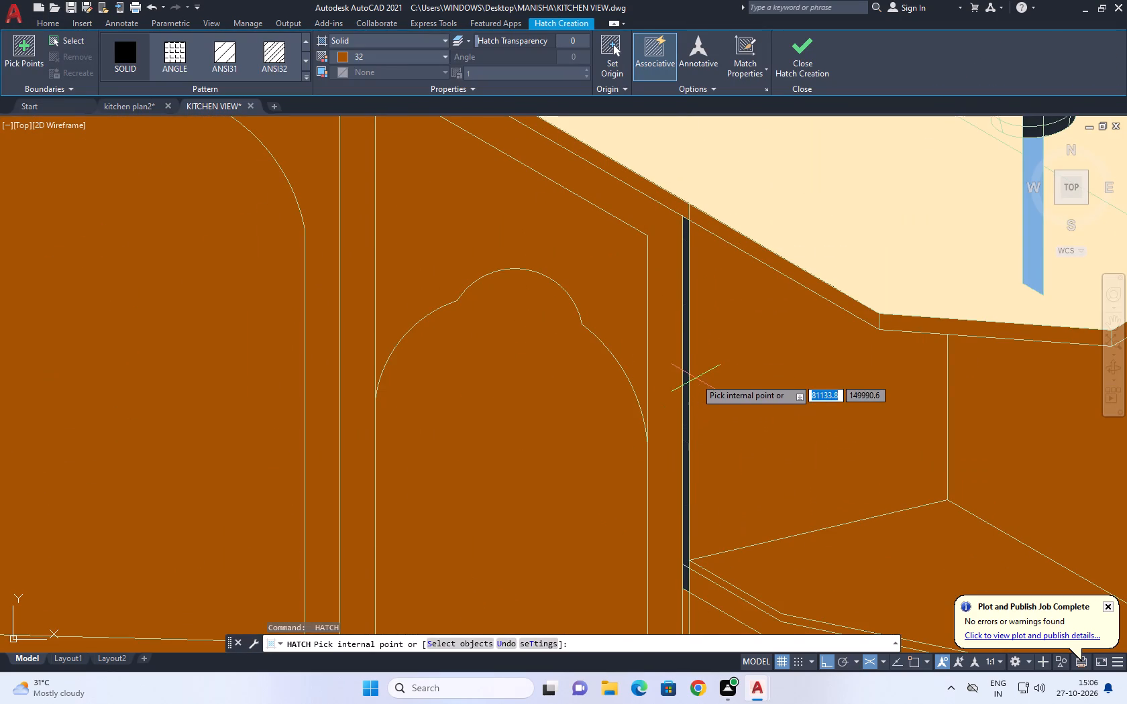
pyautogui.click(688, 402)
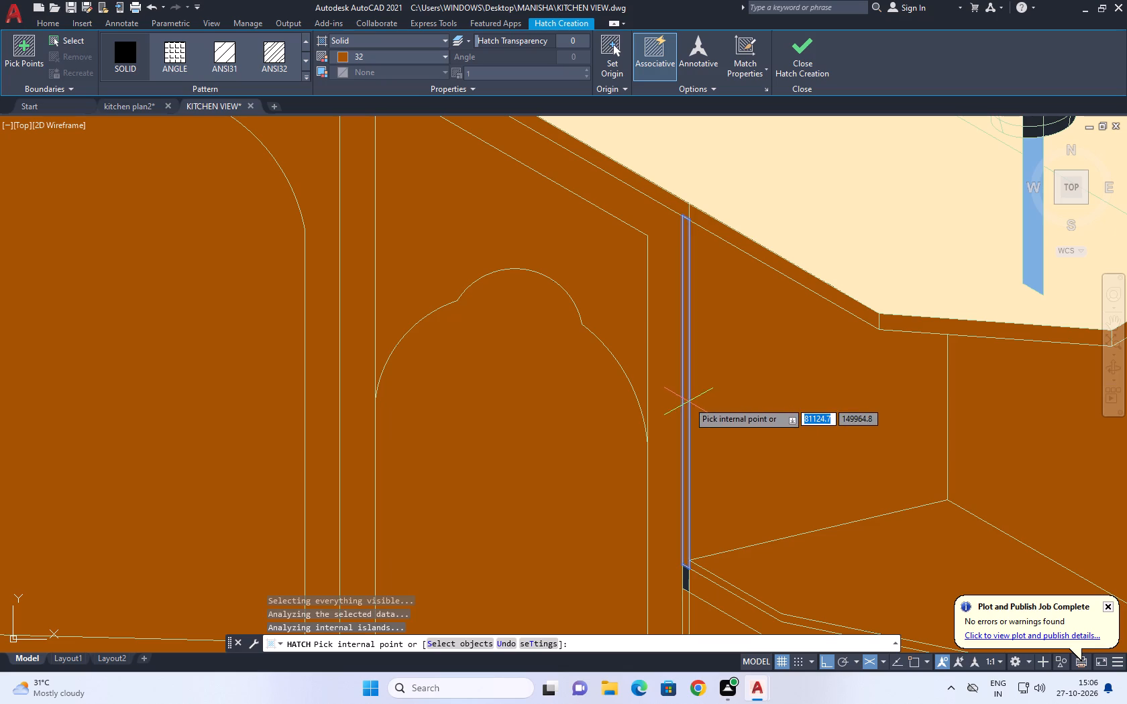
pyautogui.click(685, 577)
pyautogui.scroll(-2, 606, 369)
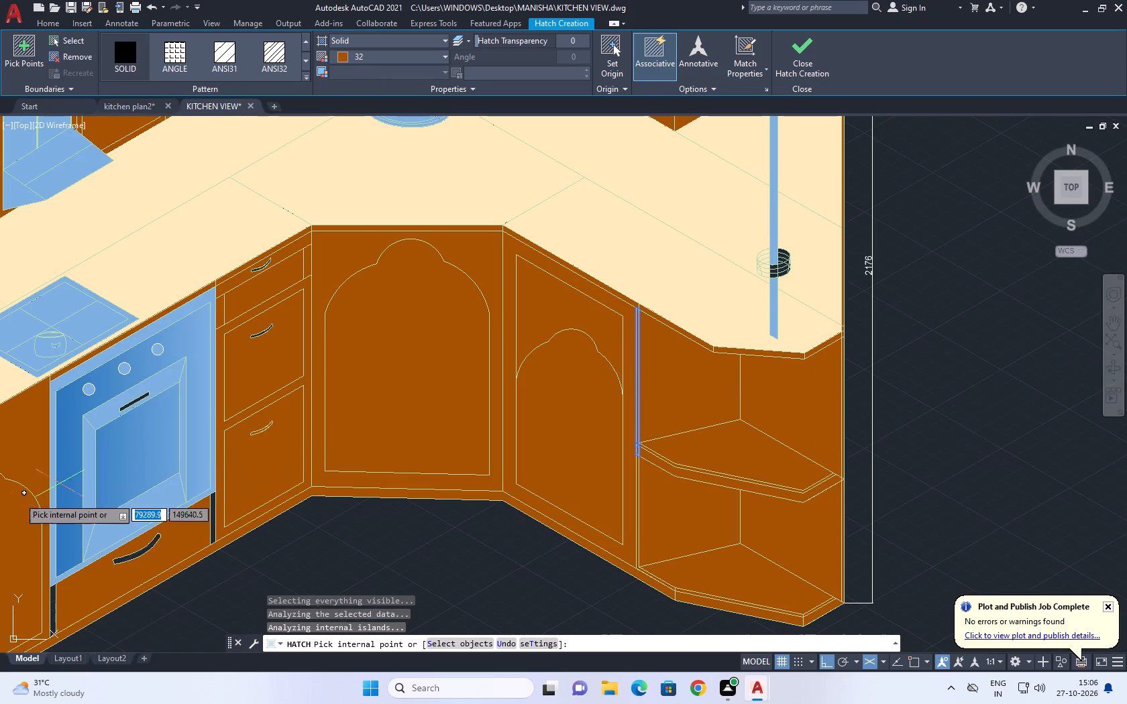
# Fill the two narrow vertical strips flanking the drawer below the oven in colour 32.
pyautogui.moveTo(48, 500); pyautogui.dragTo(484, 294, button='middle')
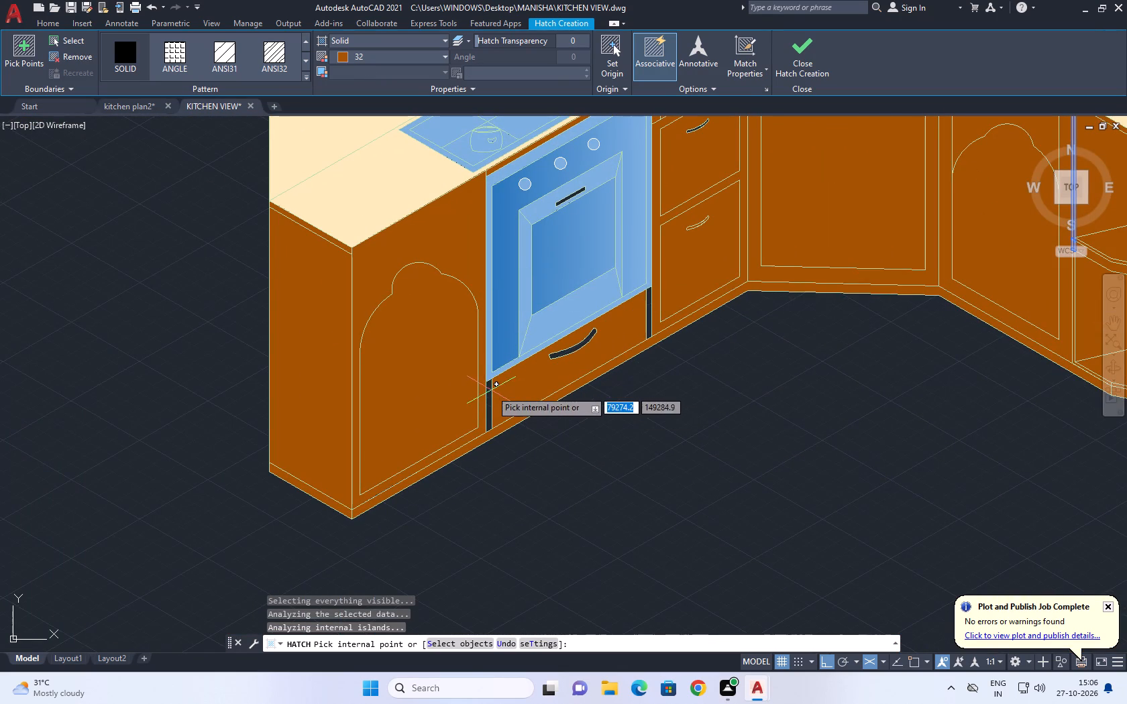
pyautogui.click(491, 390)
pyautogui.click(665, 270)
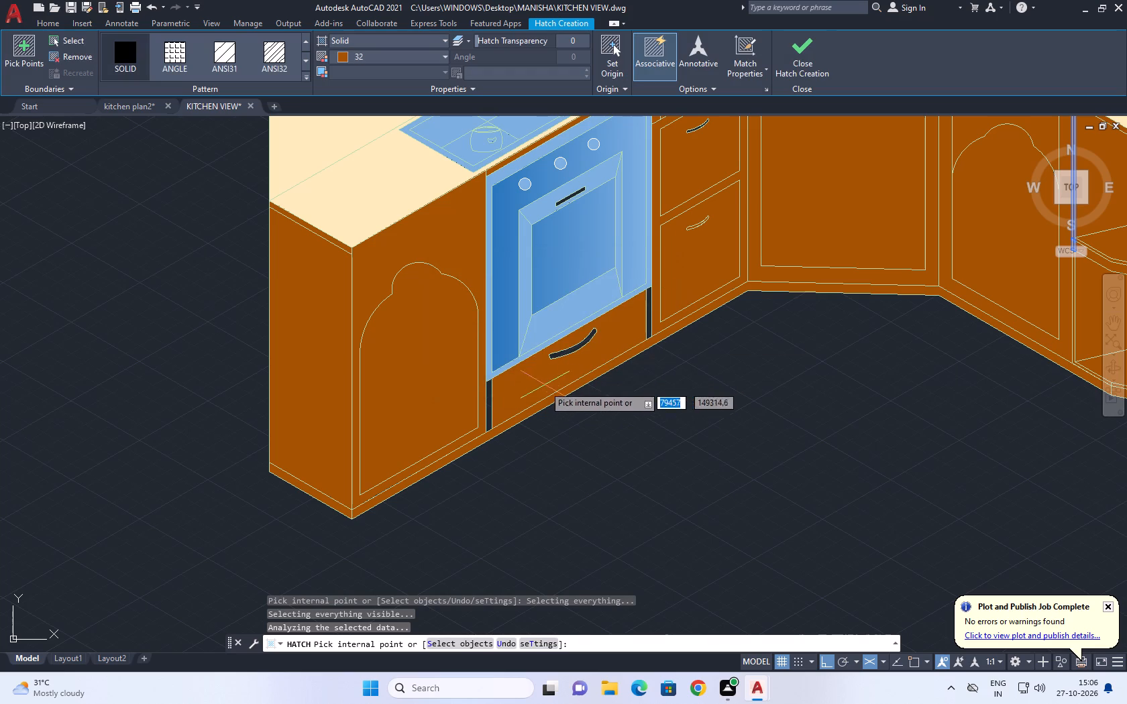
pyautogui.click(489, 393)
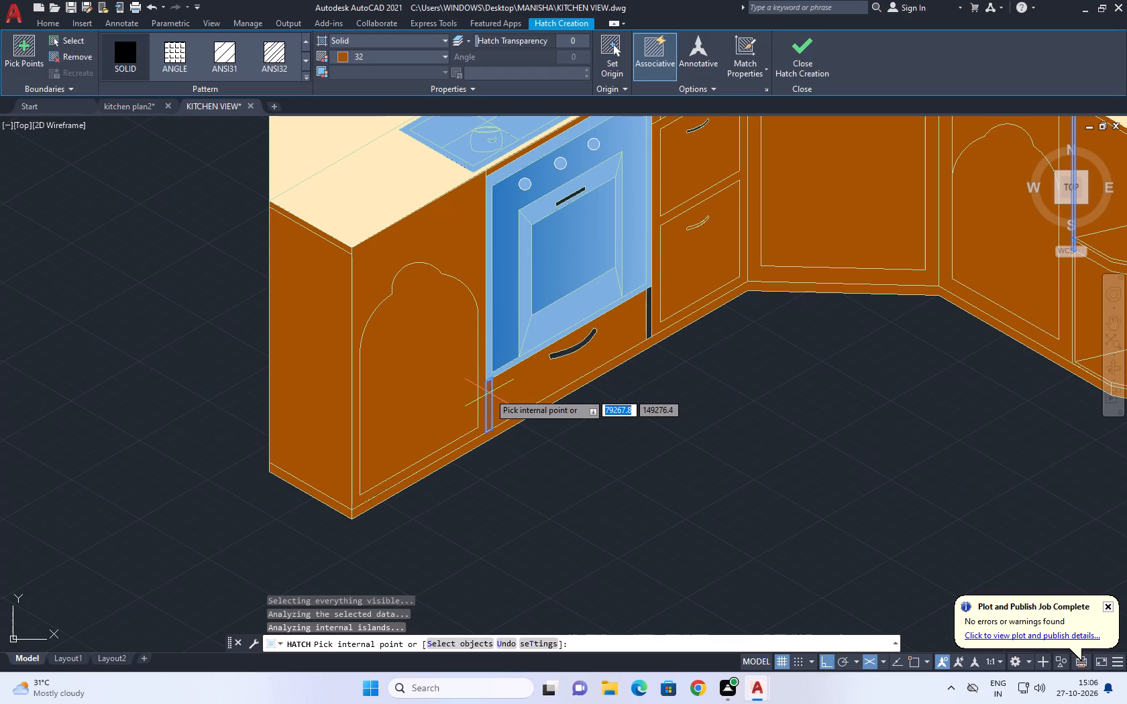
pyautogui.click(647, 309)
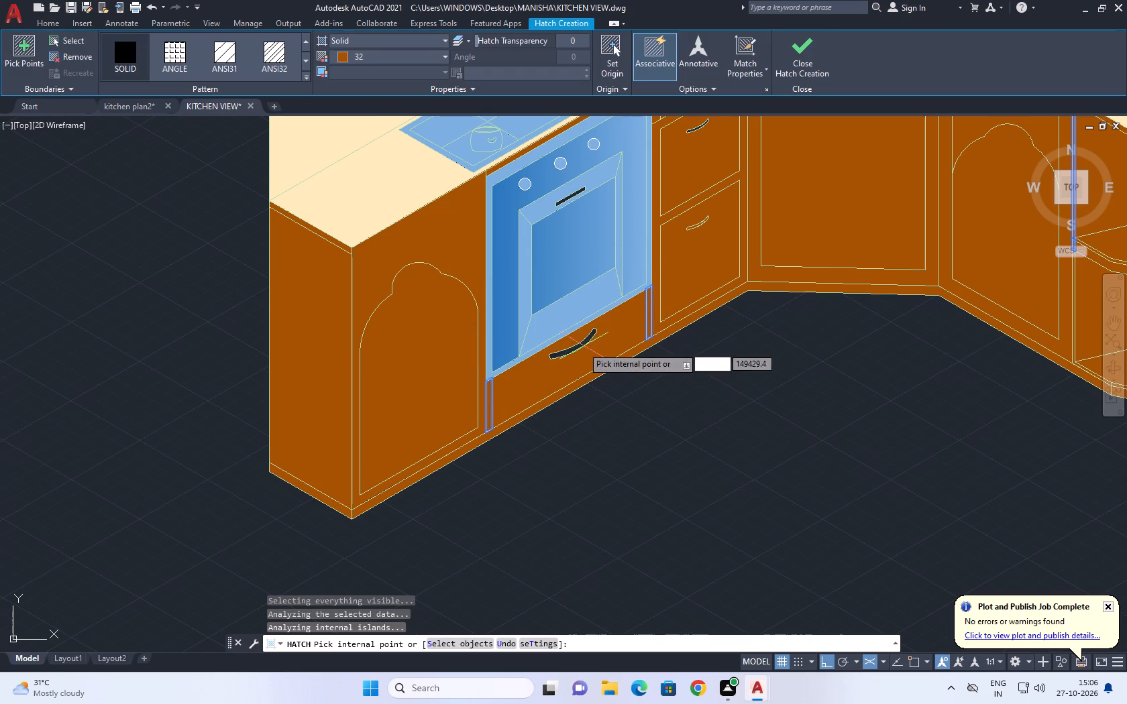
# Fill the front and curved handle of the drawer below the oven with a solid hatch in colour 32.
pyautogui.click(572, 343)
pyautogui.scroll(2, 575, 337)
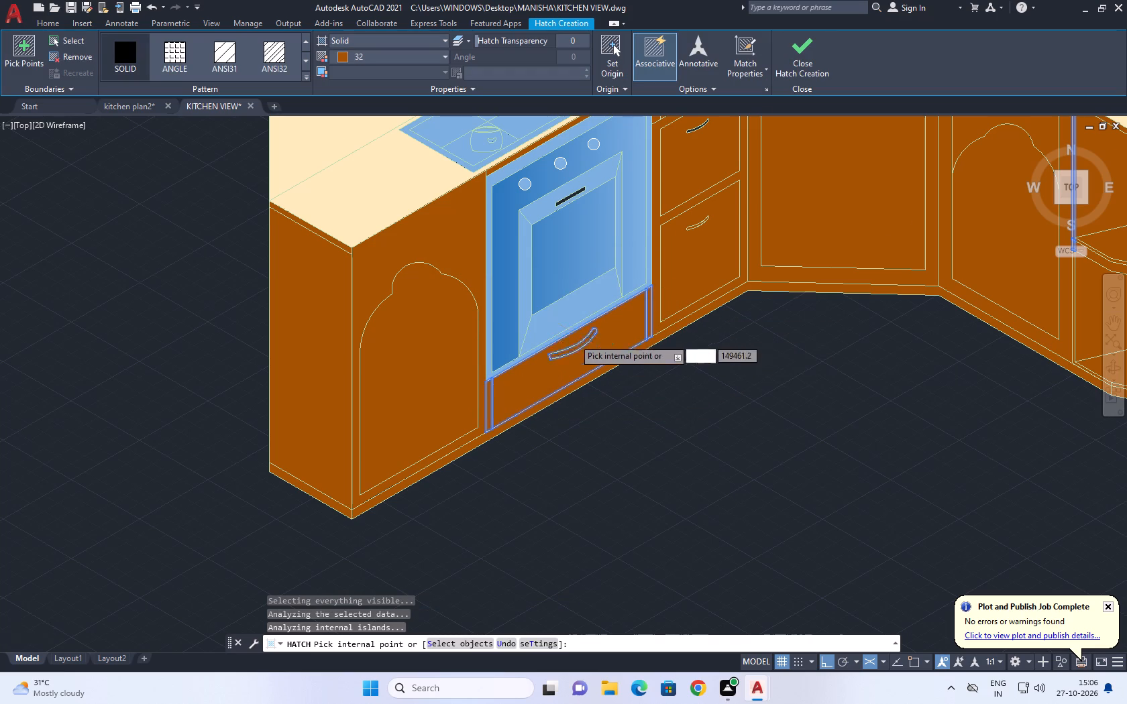
pyautogui.scroll(1, 574, 349)
pyautogui.scroll(-1, 692, 416)
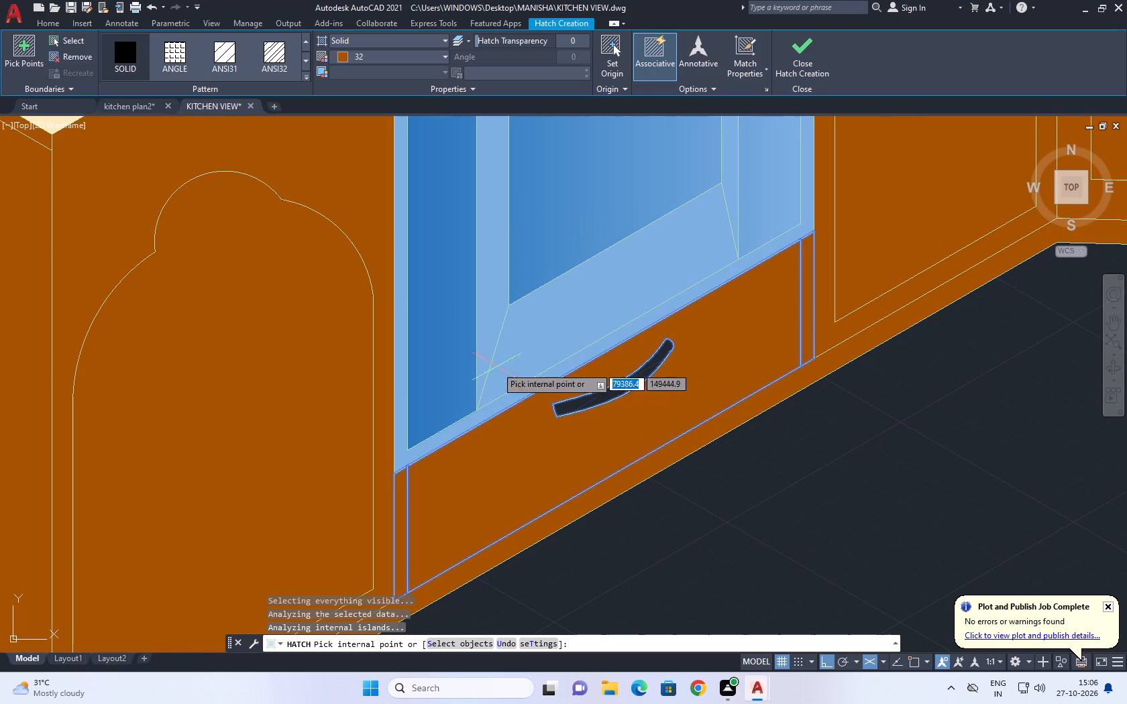
pyautogui.click(604, 395)
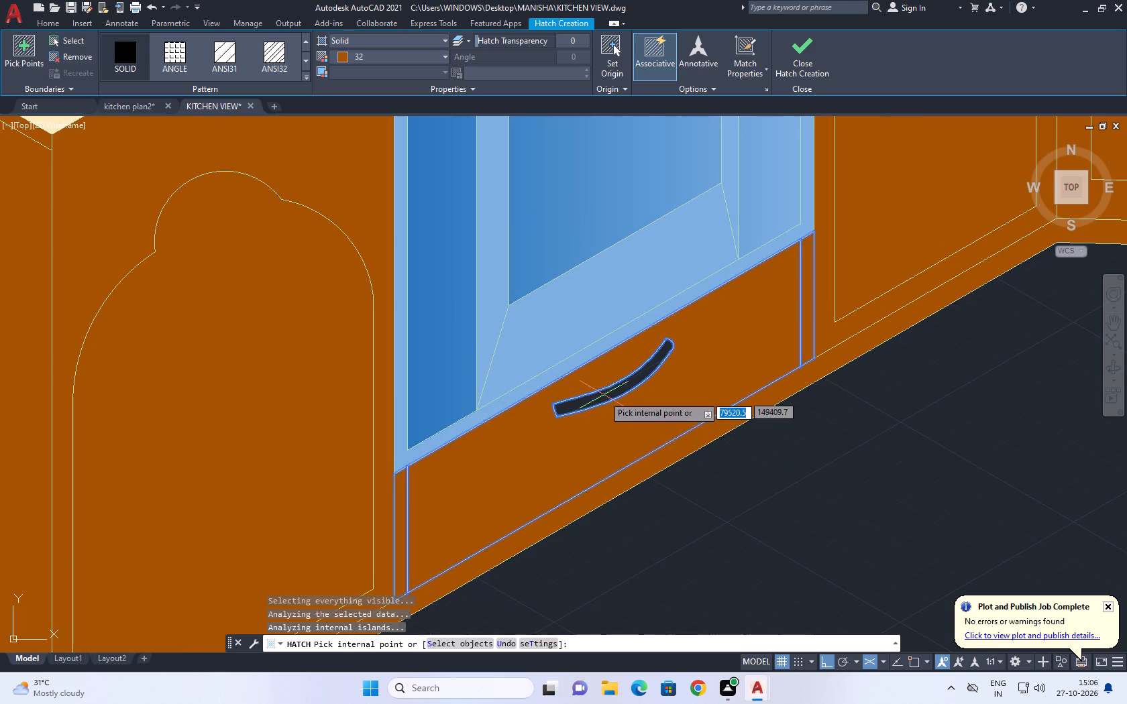
pyautogui.press('space')
pyautogui.press('space')
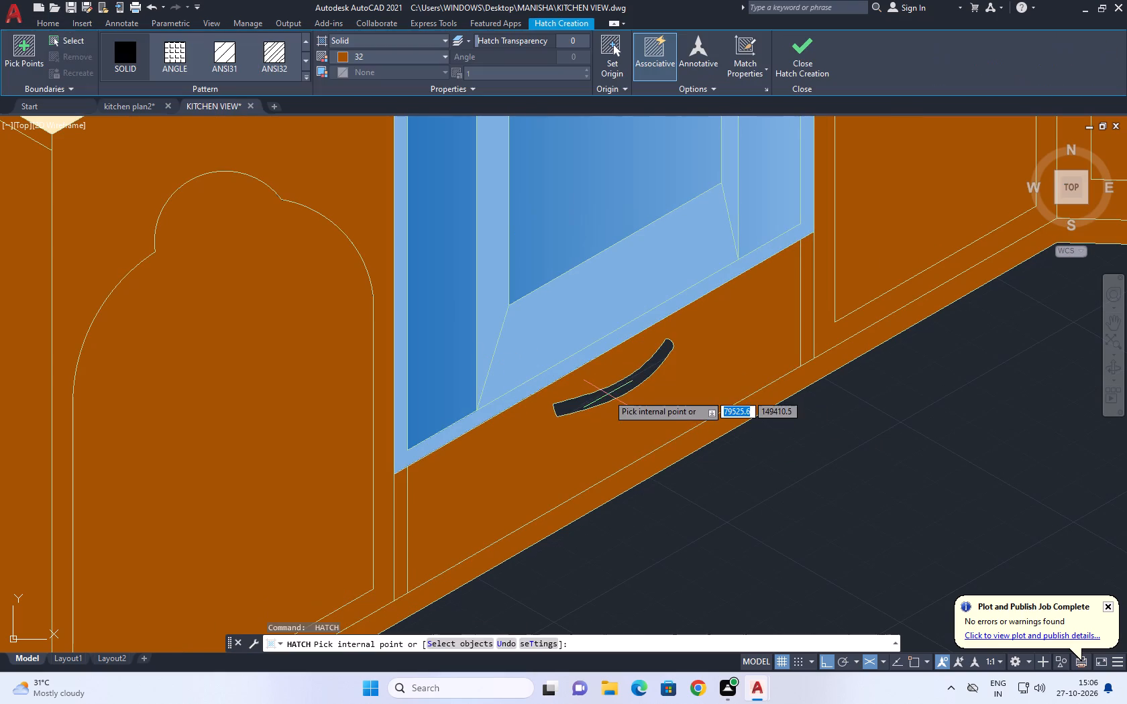
pyautogui.click(605, 392)
pyautogui.press('space')
# Fill the curved handle of the middle drawer beside the oven with a solid hatch in colour 32.
pyautogui.scroll(-3, 600, 400)
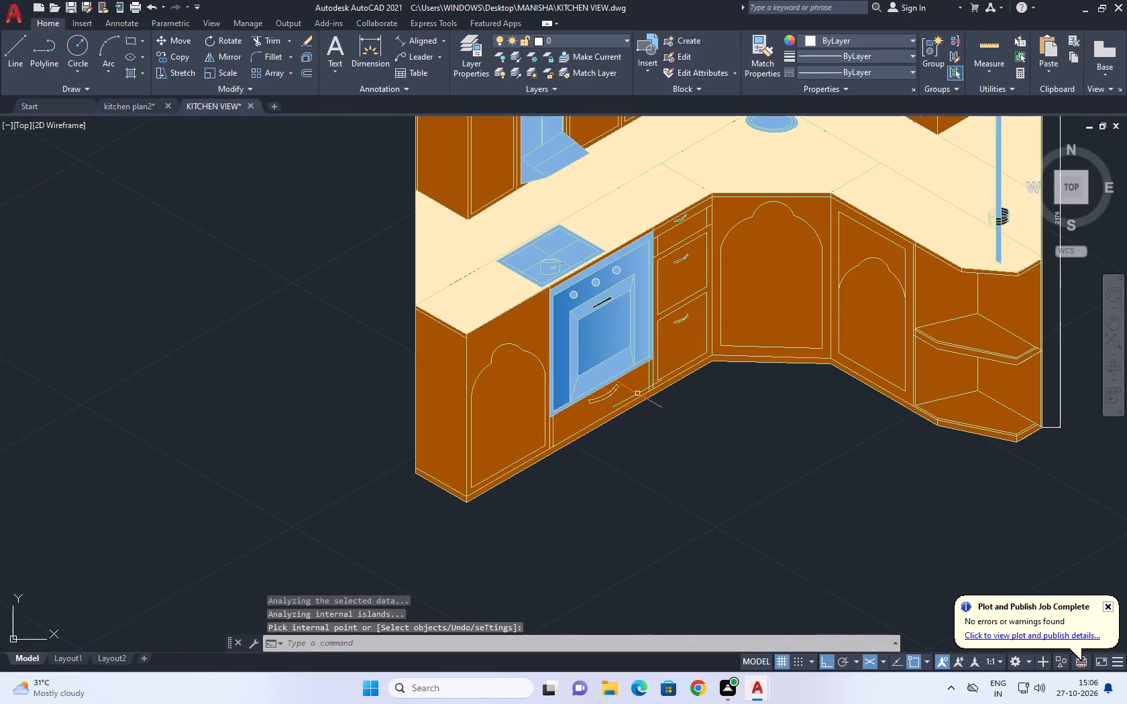
pyautogui.scroll(2, 682, 268)
pyautogui.press('space')
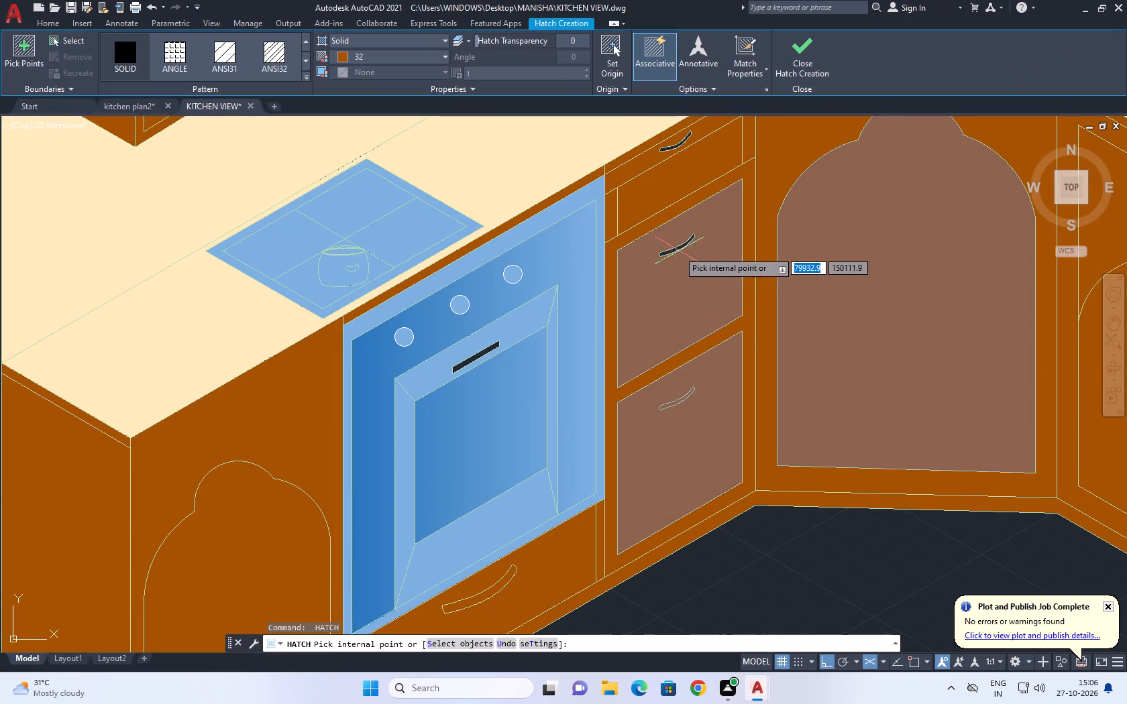
pyautogui.scroll(2, 677, 248)
pyautogui.click(670, 251)
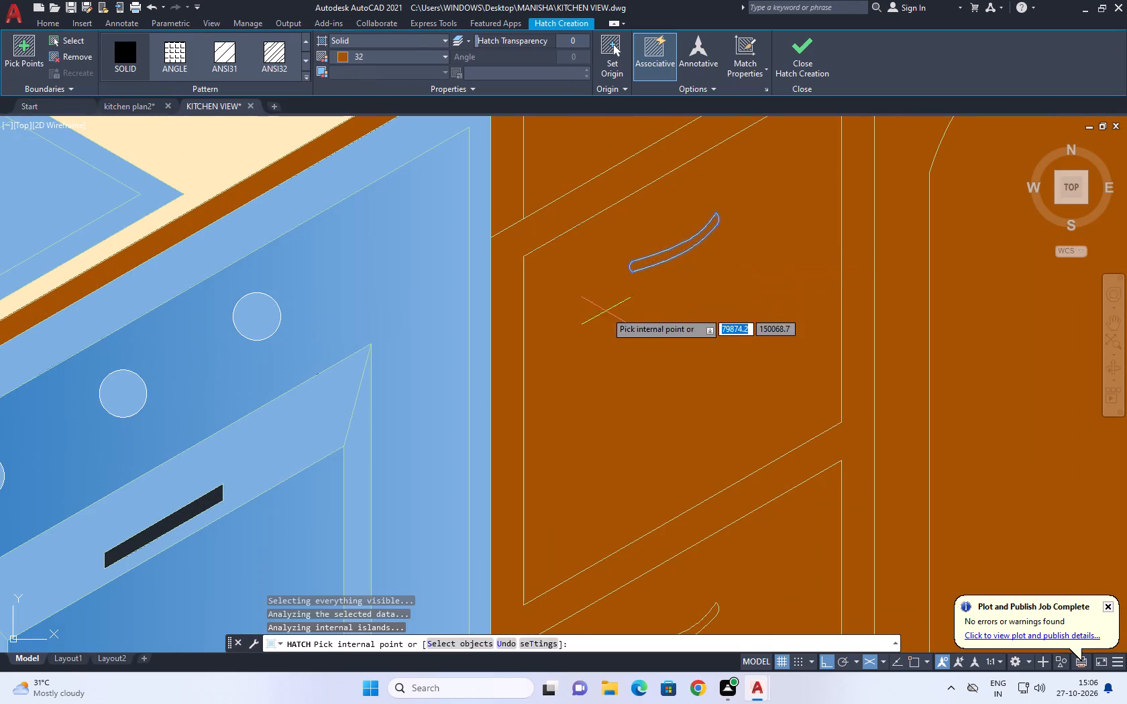
pyautogui.scroll(-5, 605, 314)
pyautogui.press('space')
# Fill the curved handle of the top drawer beside the oven with a solid hatch in colour 32.
pyautogui.scroll(3, 623, 291)
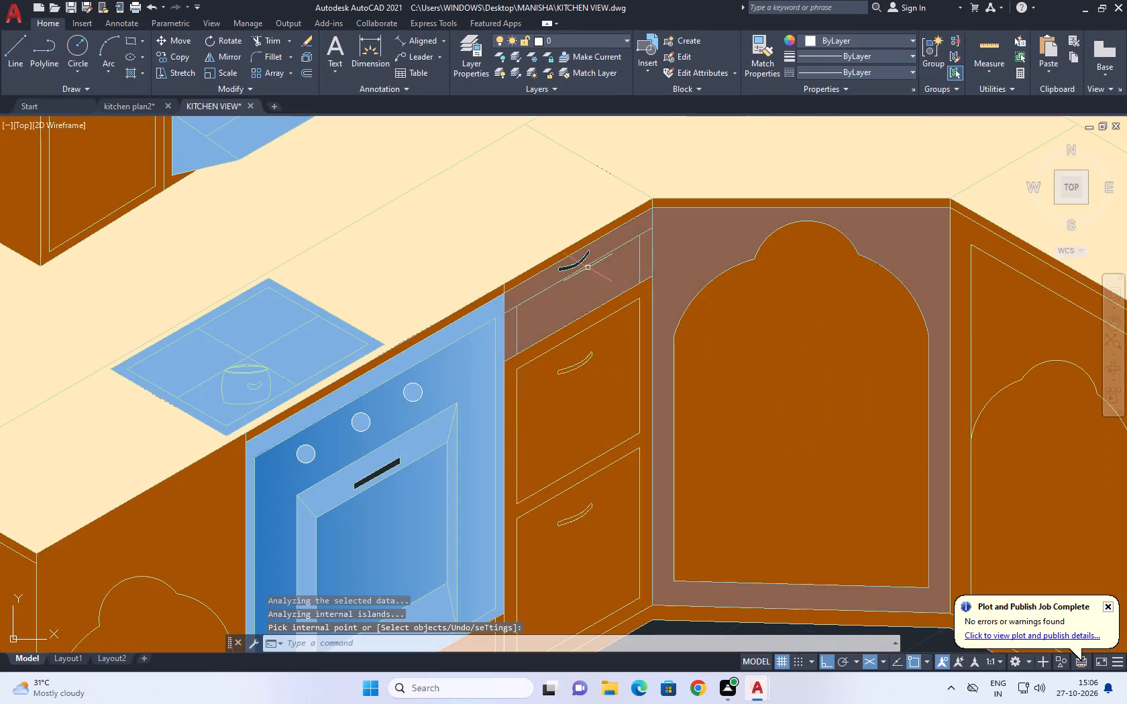
pyautogui.press('space')
pyautogui.scroll(4, 576, 260)
pyautogui.click(571, 279)
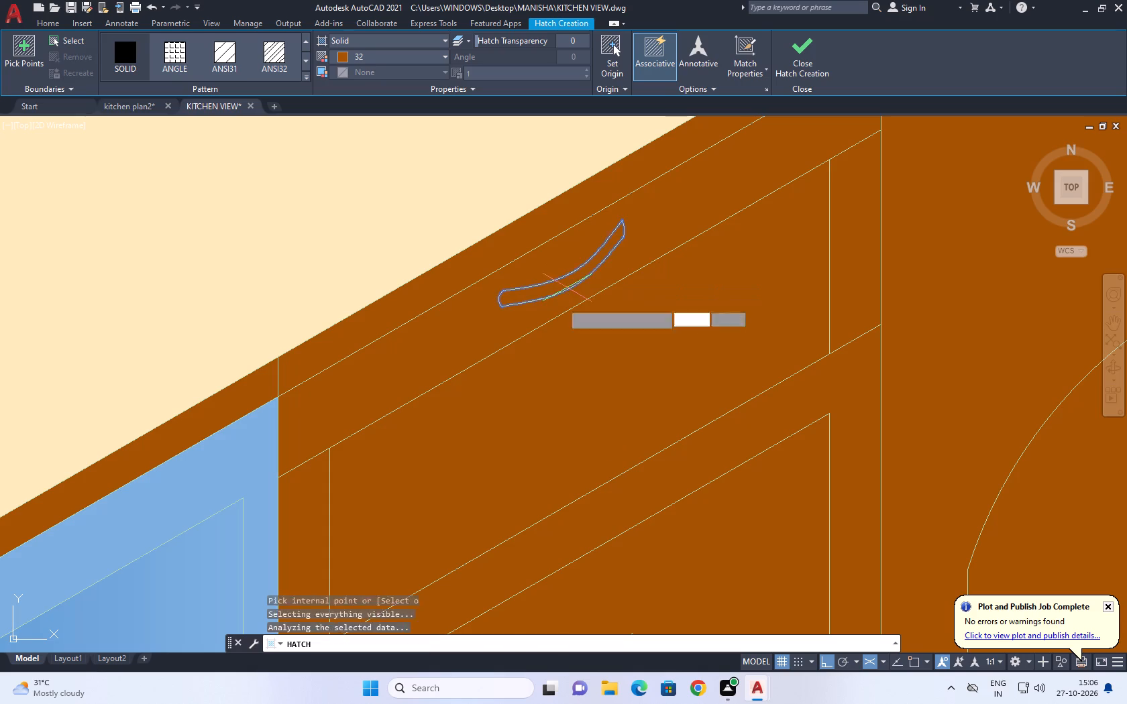
pyautogui.press('space')
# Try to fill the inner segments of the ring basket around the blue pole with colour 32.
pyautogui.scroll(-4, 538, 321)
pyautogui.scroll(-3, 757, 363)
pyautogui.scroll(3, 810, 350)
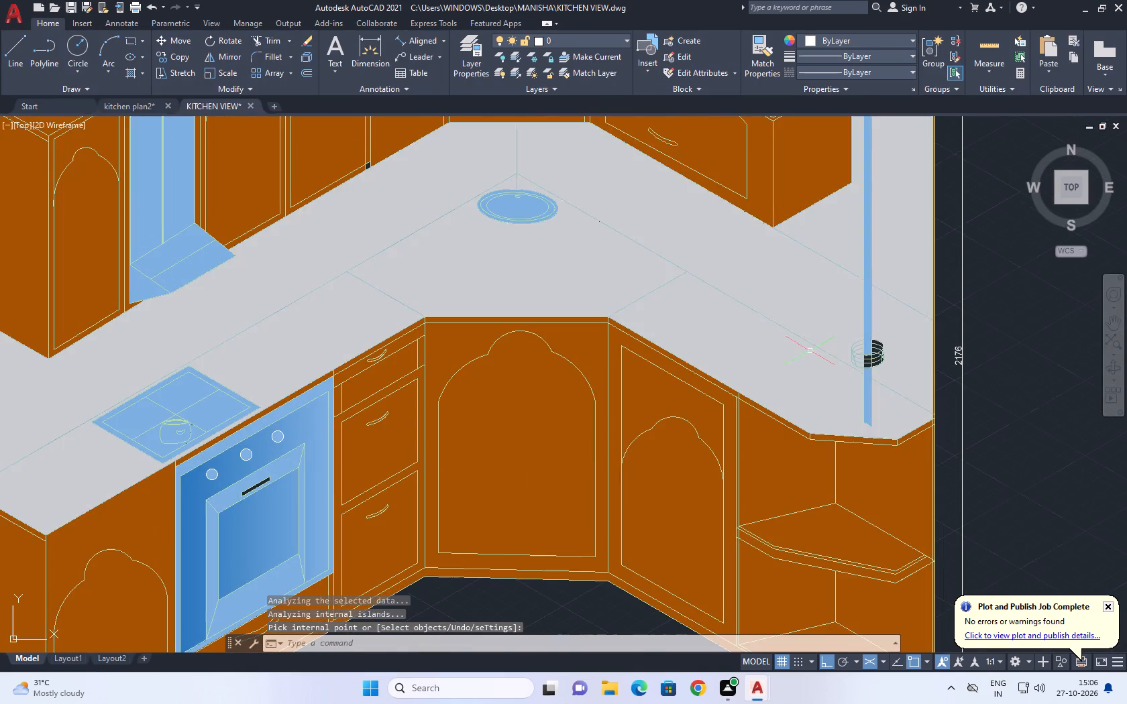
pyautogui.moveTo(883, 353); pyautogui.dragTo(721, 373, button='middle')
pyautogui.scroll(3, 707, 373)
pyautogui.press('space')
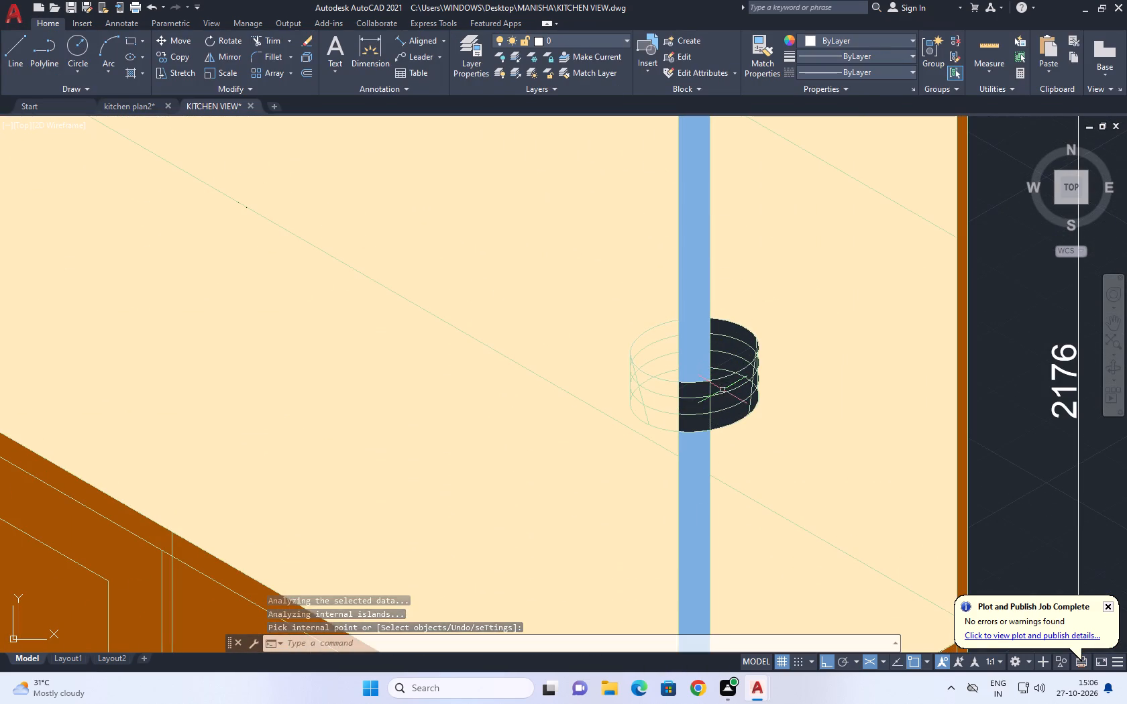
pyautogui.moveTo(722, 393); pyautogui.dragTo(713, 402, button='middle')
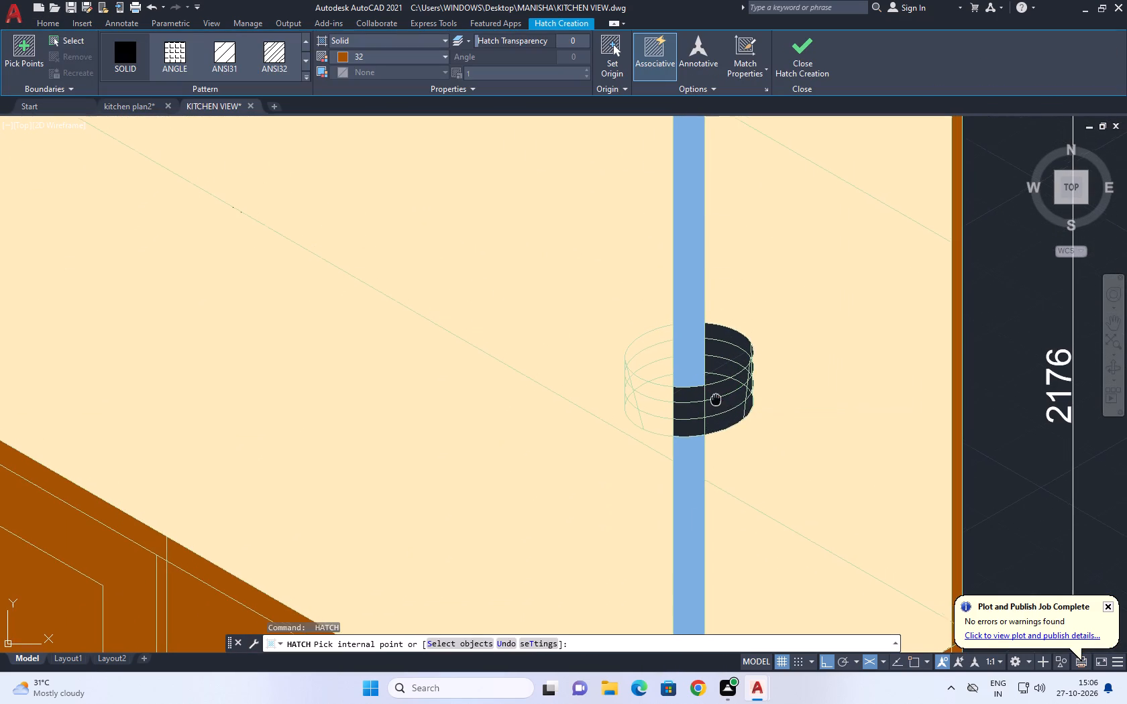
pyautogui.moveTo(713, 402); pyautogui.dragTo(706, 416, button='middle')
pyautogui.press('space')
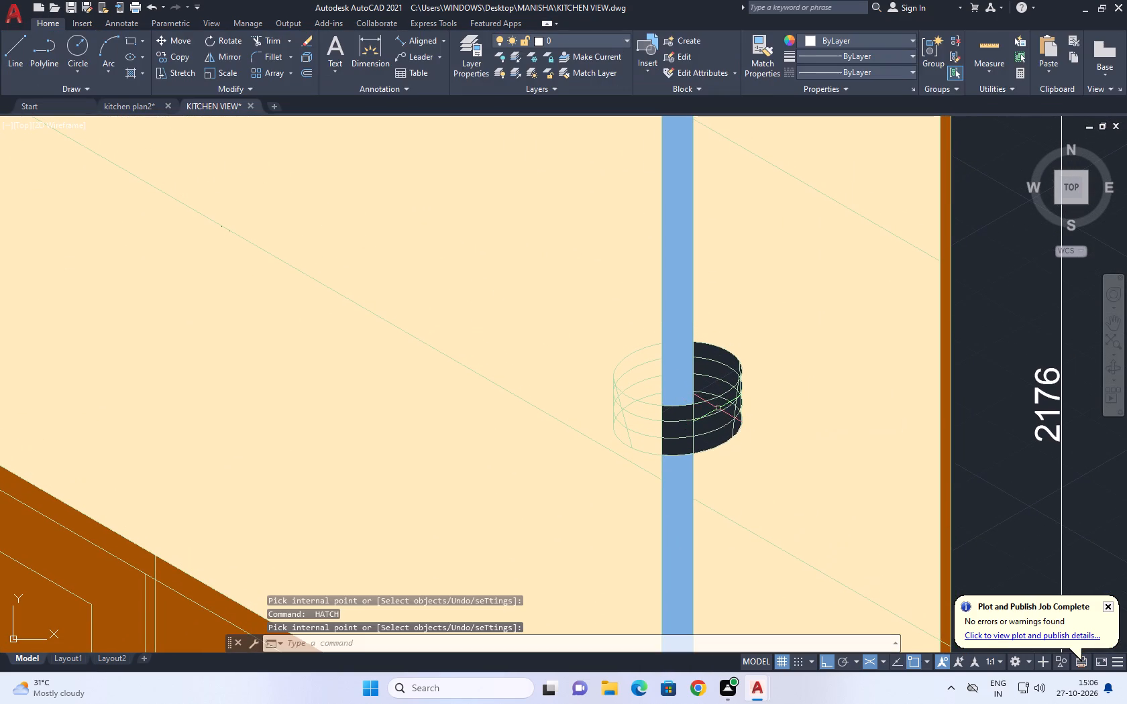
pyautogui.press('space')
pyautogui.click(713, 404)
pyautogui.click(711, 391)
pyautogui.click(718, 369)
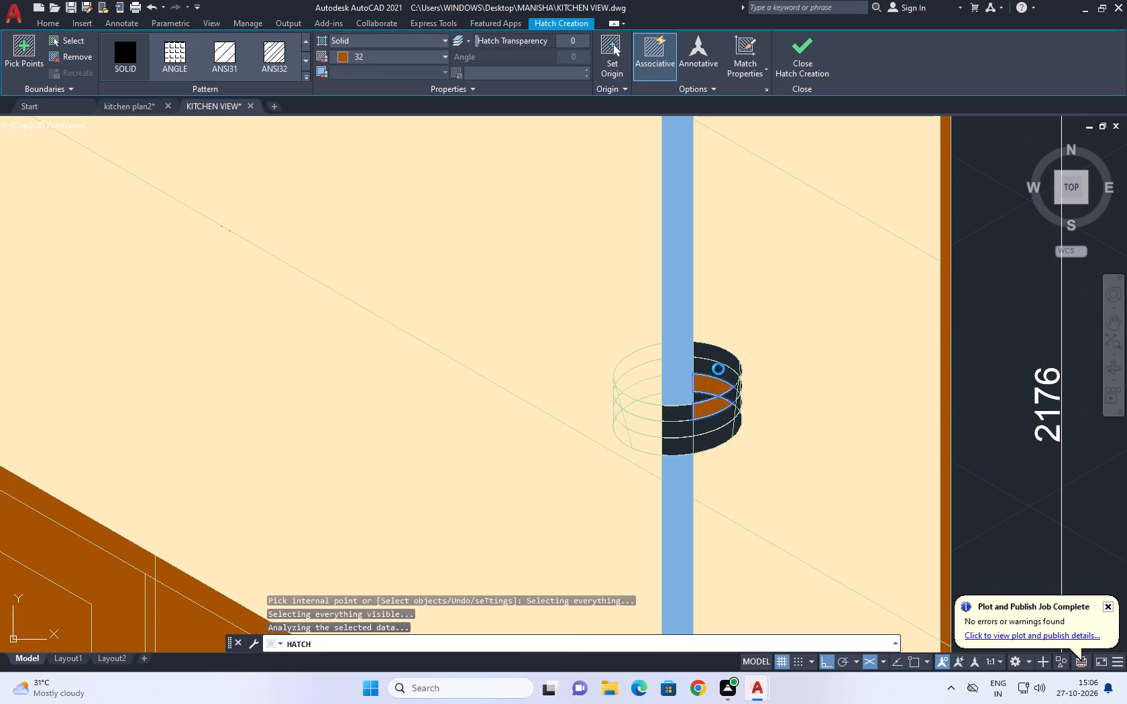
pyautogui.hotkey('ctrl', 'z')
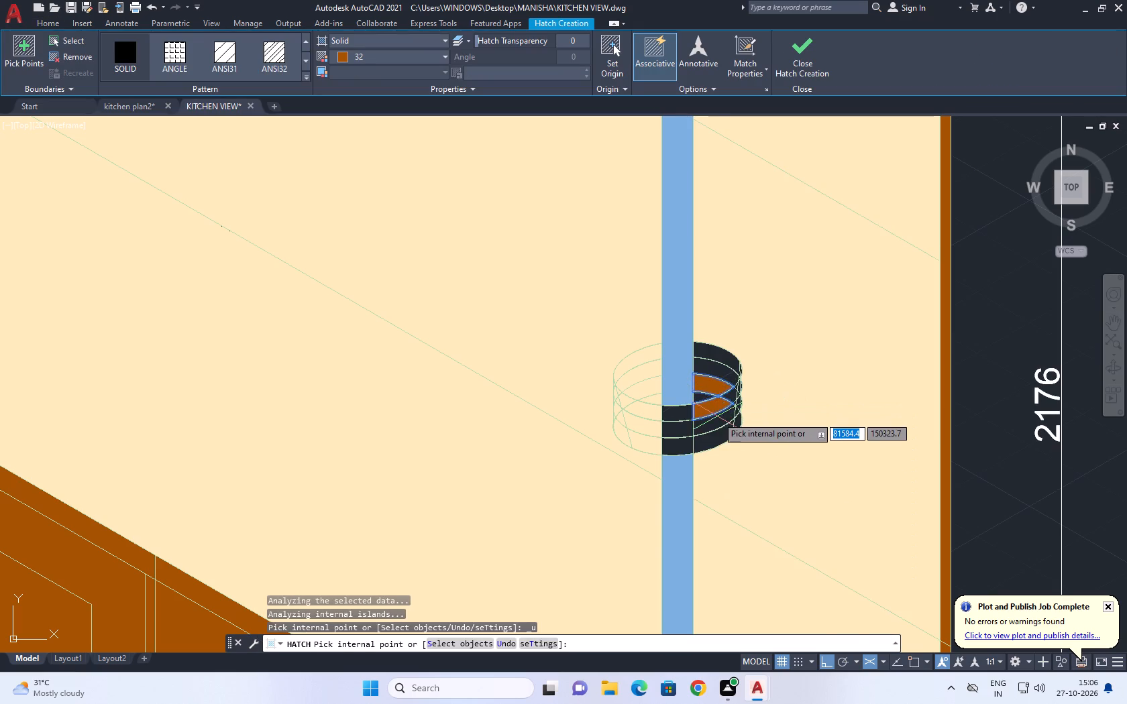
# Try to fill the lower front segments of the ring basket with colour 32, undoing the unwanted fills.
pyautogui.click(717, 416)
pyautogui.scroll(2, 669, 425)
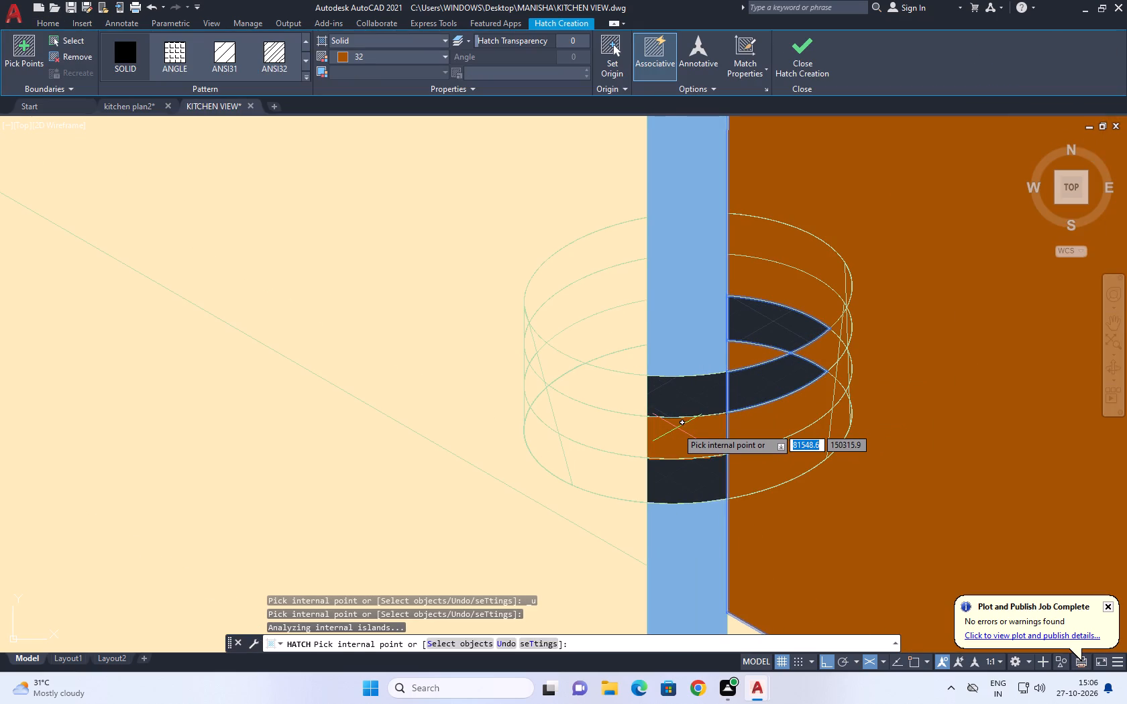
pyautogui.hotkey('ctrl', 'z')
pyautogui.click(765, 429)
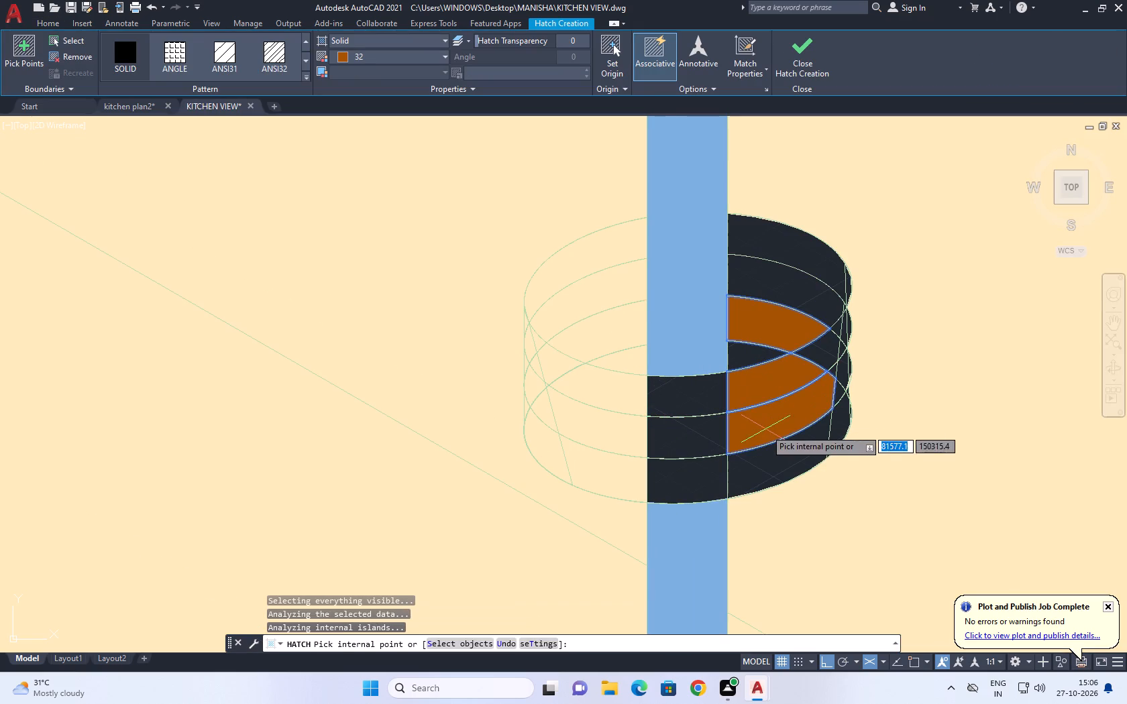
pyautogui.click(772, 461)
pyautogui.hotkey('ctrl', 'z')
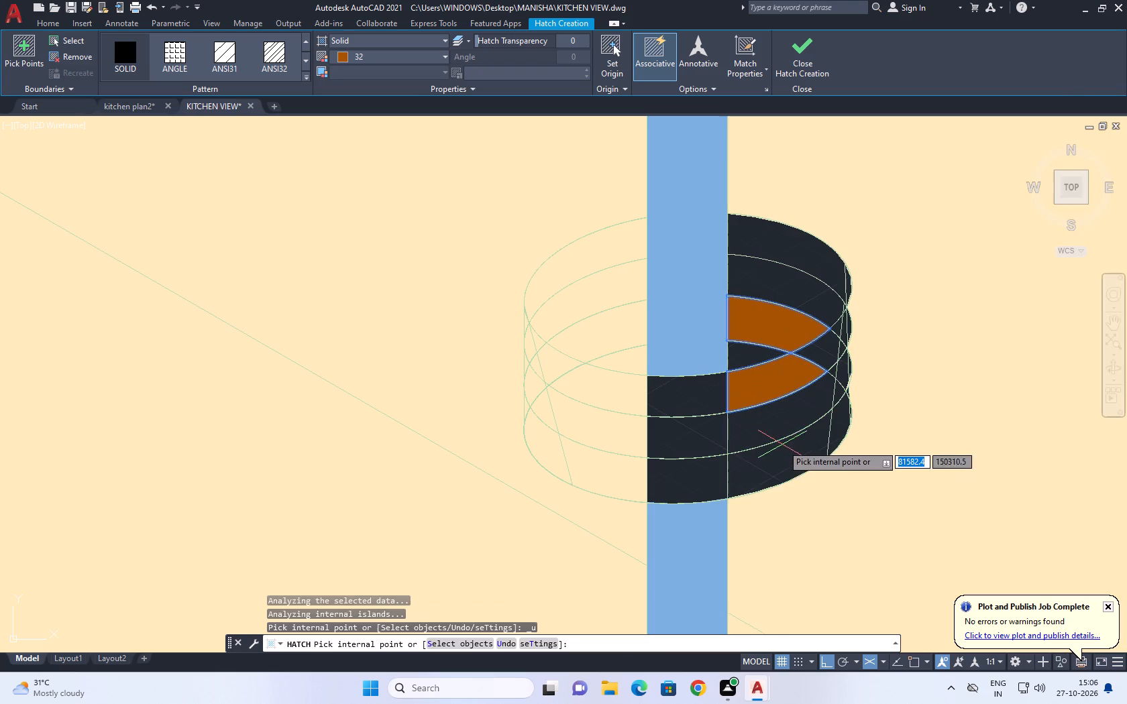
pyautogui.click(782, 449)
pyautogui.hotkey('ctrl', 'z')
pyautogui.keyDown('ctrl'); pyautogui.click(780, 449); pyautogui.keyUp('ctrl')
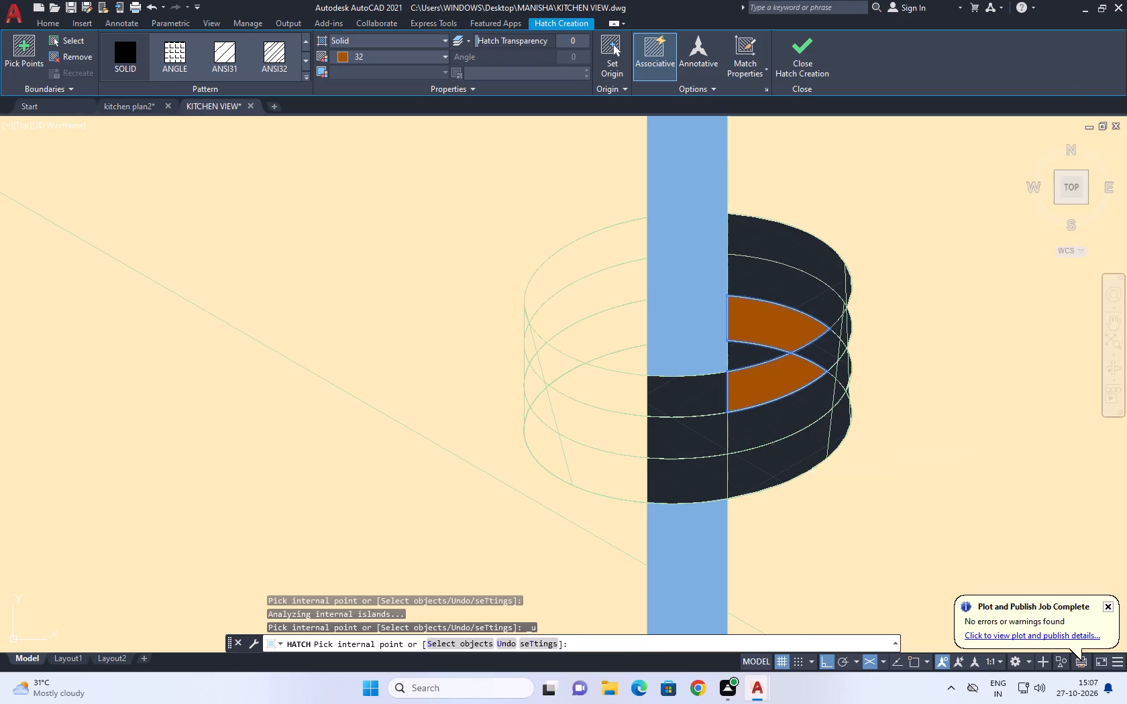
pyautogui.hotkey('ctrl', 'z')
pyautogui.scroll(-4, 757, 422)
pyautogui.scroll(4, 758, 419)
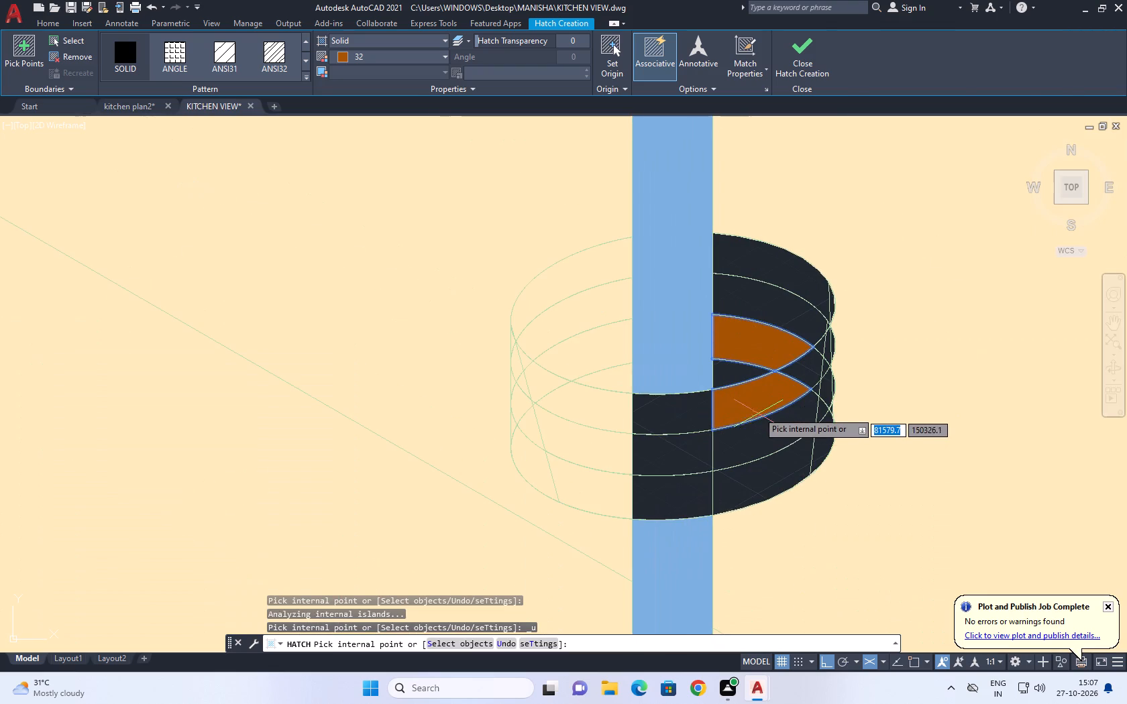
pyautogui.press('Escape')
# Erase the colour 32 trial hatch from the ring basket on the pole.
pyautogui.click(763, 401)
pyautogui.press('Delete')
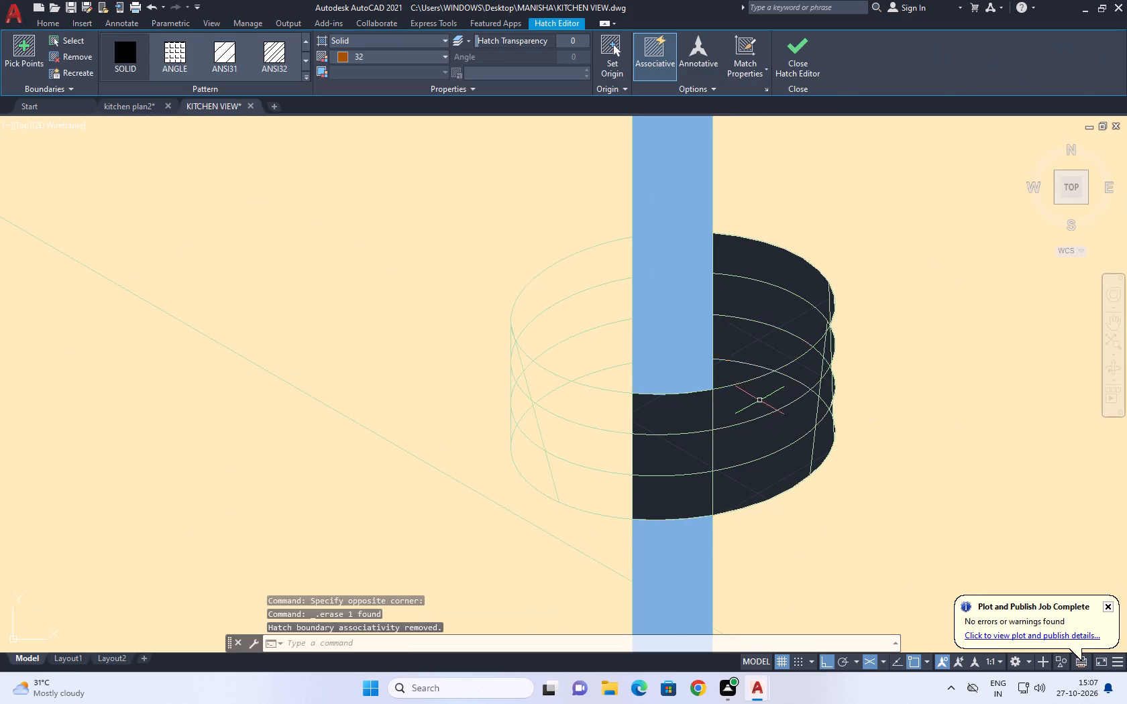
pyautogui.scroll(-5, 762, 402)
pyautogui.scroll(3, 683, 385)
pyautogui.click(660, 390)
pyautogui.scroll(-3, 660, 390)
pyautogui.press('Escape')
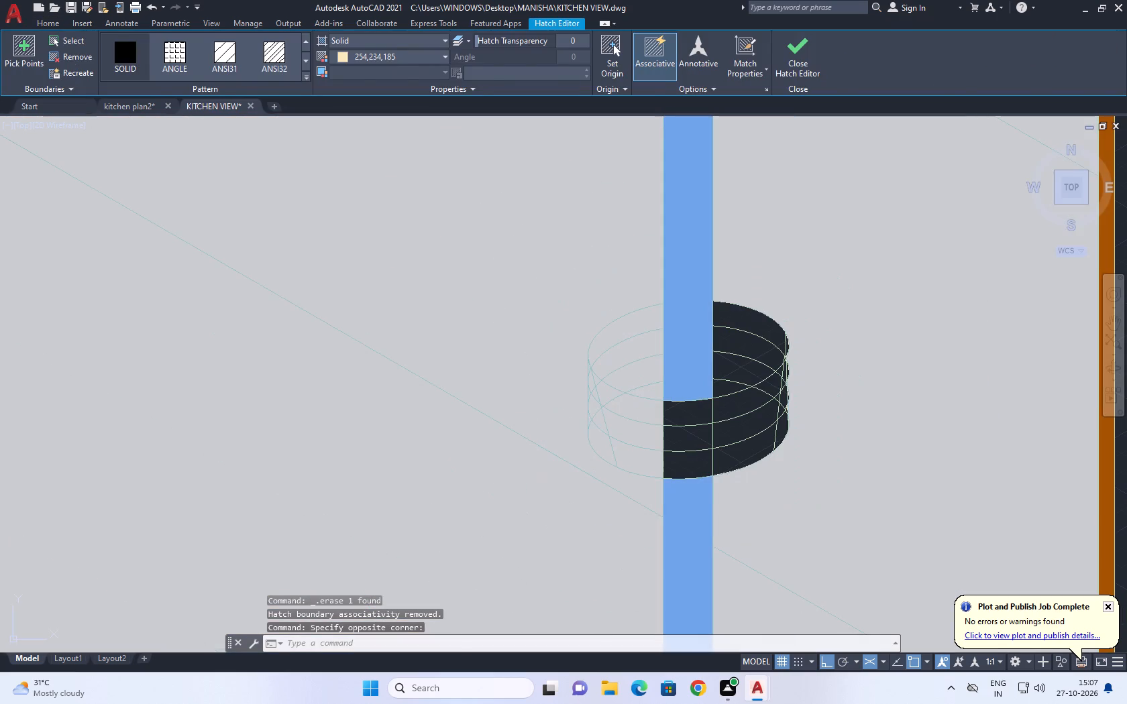
# Trim the cream wall hatch out of the upper ring basket segments on the unfinished side of the blue pole.
pyautogui.write('TR')
pyautogui.press('space')
pyautogui.click(641, 373)
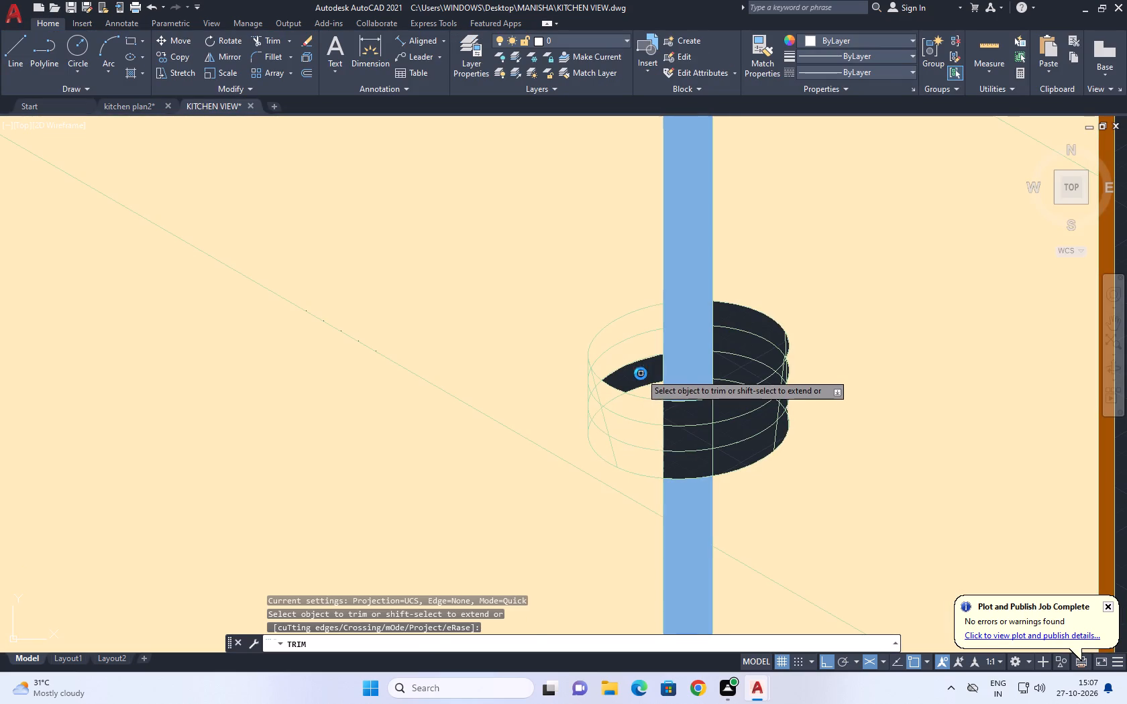
pyautogui.click(643, 351)
pyautogui.click(652, 322)
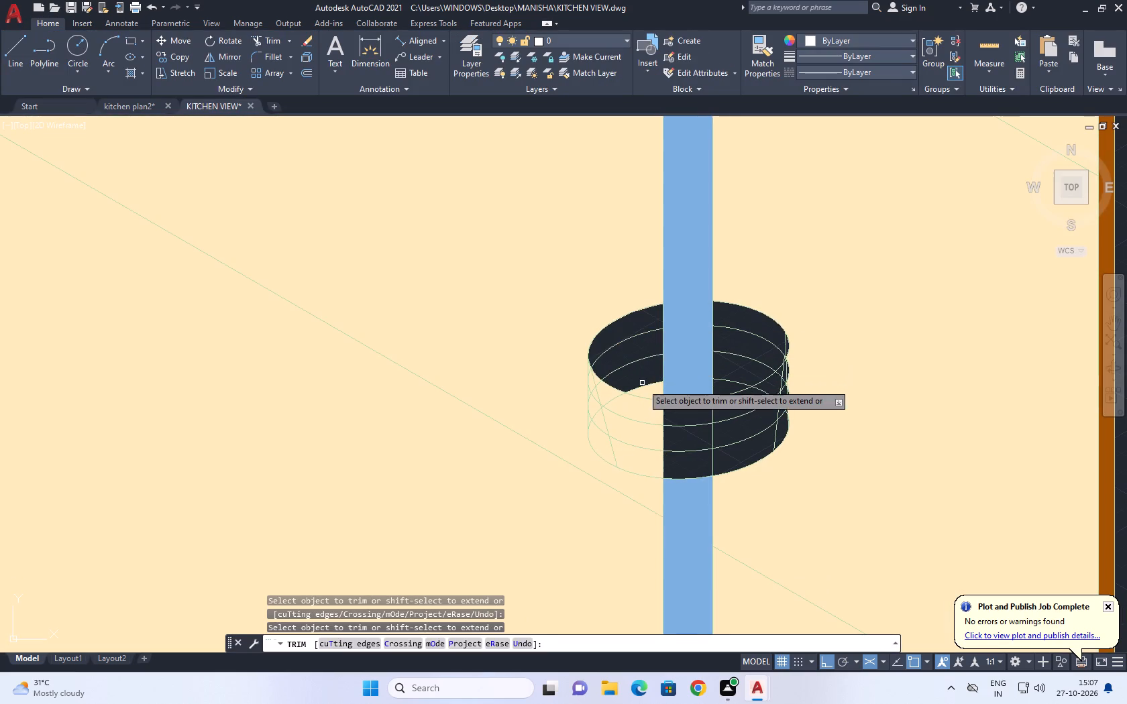
pyautogui.click(627, 406)
pyautogui.click(647, 393)
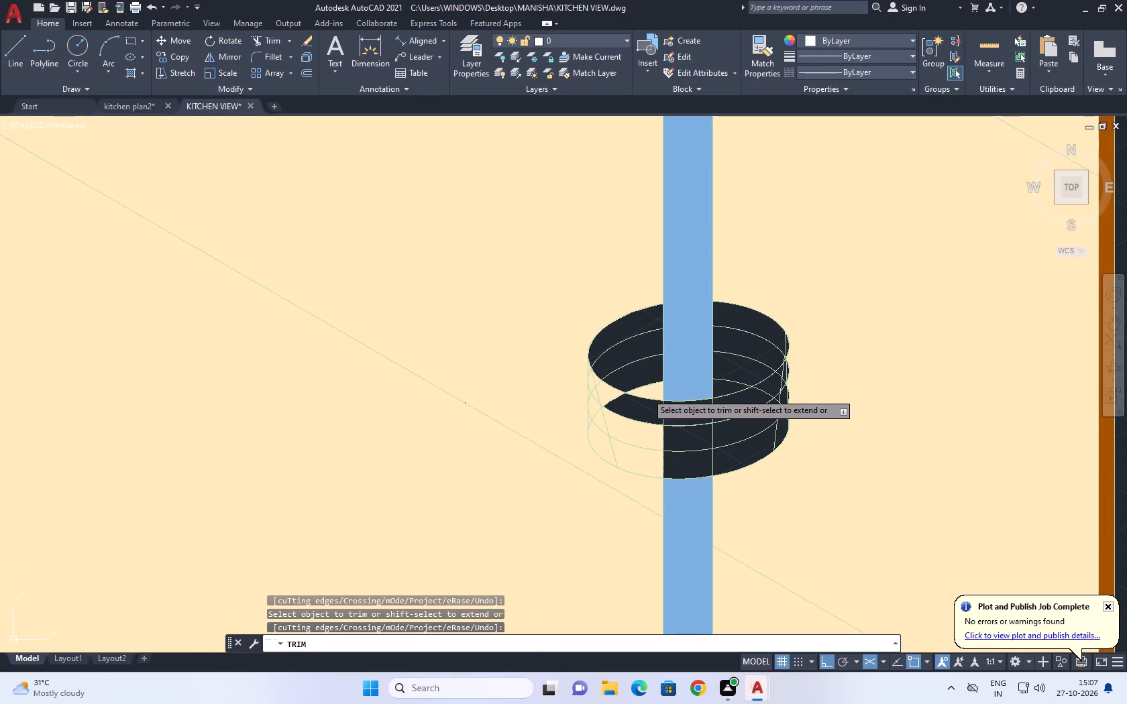
pyautogui.click(608, 393)
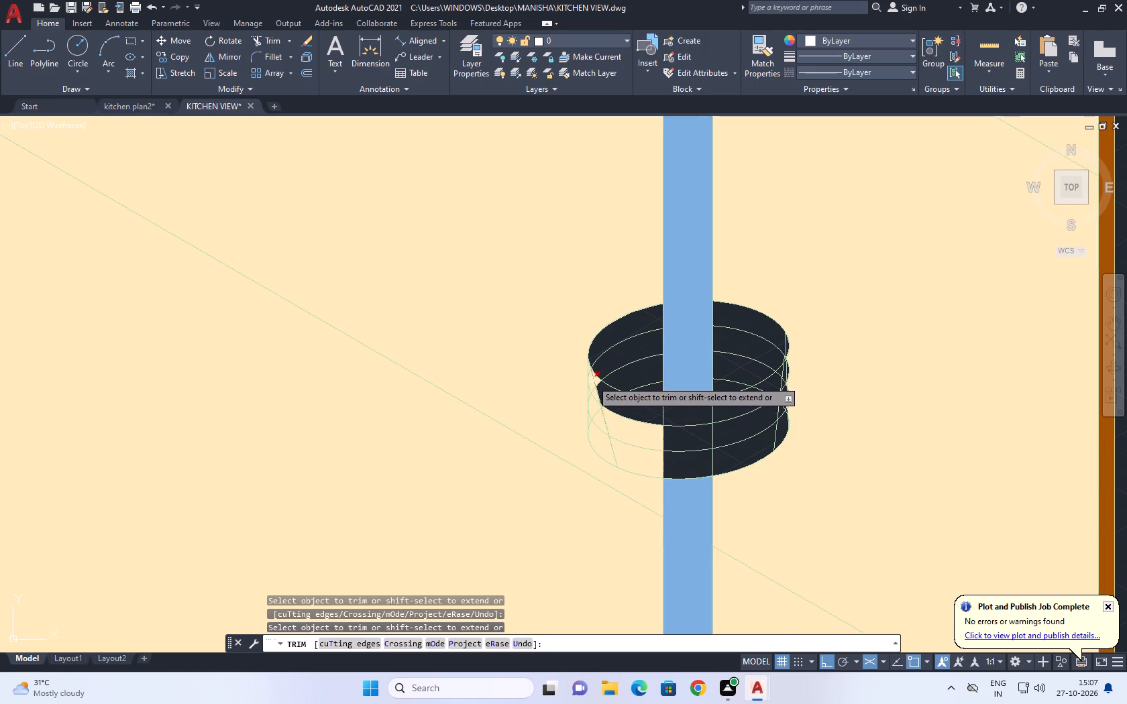
pyautogui.scroll(2, 592, 380)
pyautogui.click(586, 391)
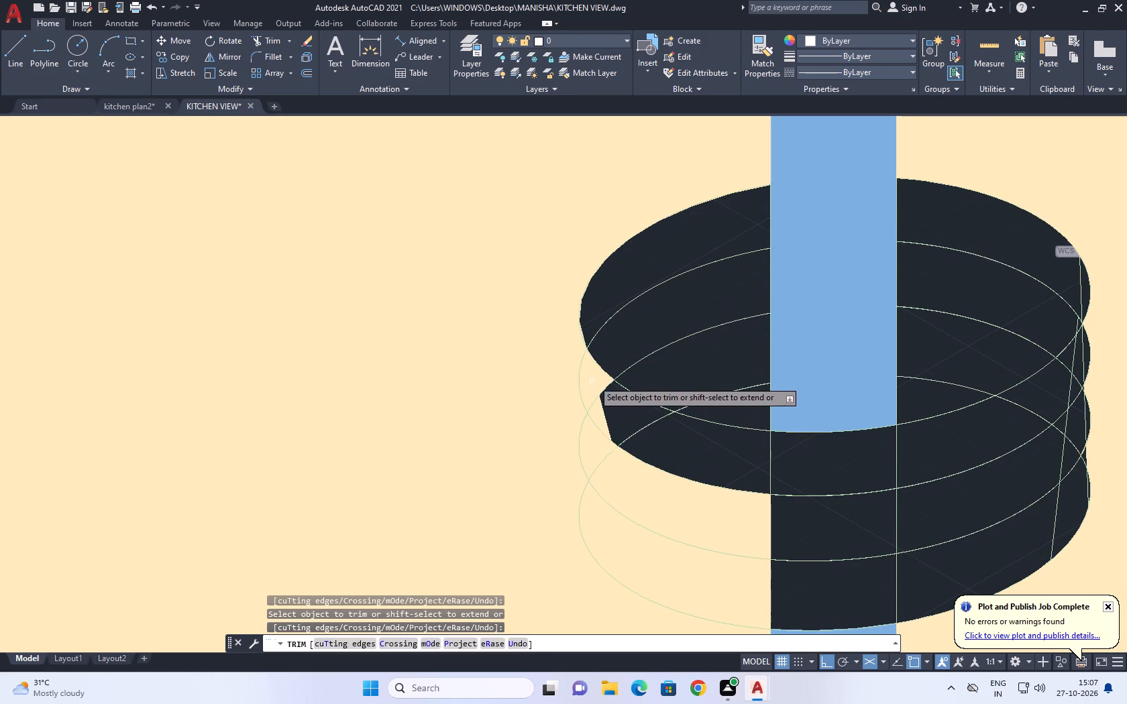
pyautogui.click(606, 380)
# Trim the cream hatch out of the lower ring basket segments and the remaining slivers along its outer edge.
pyautogui.moveTo(612, 453); pyautogui.dragTo(633, 244, button='middle')
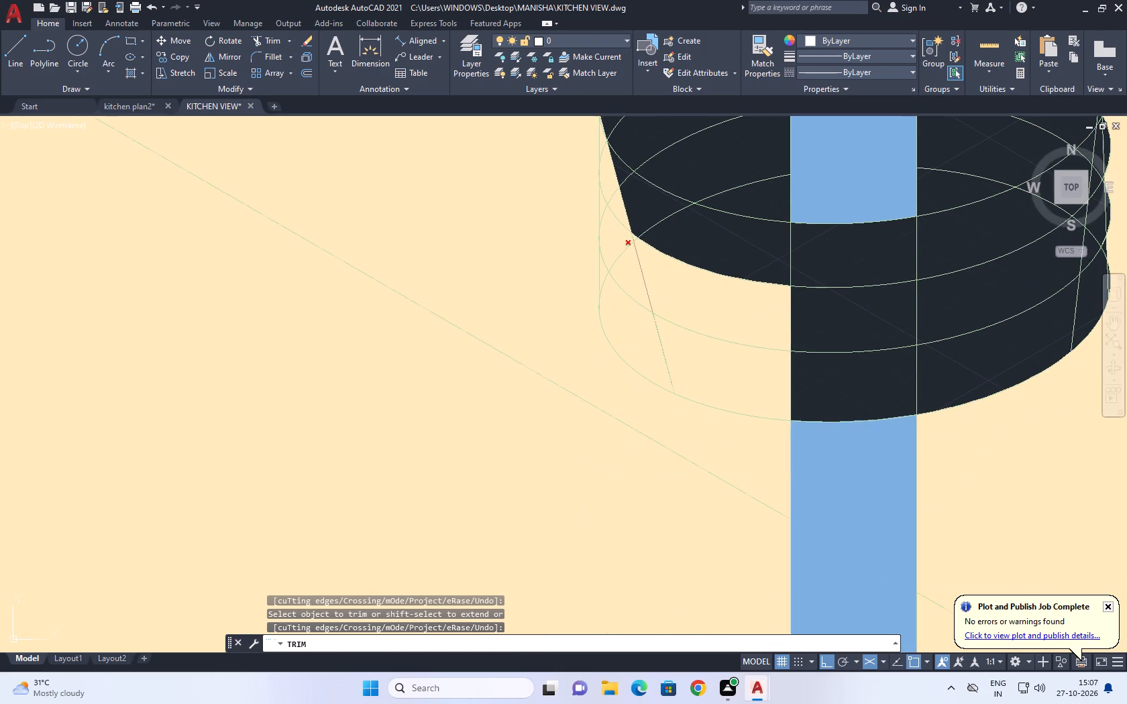
pyautogui.click(716, 312)
pyautogui.click(724, 381)
pyautogui.click(645, 343)
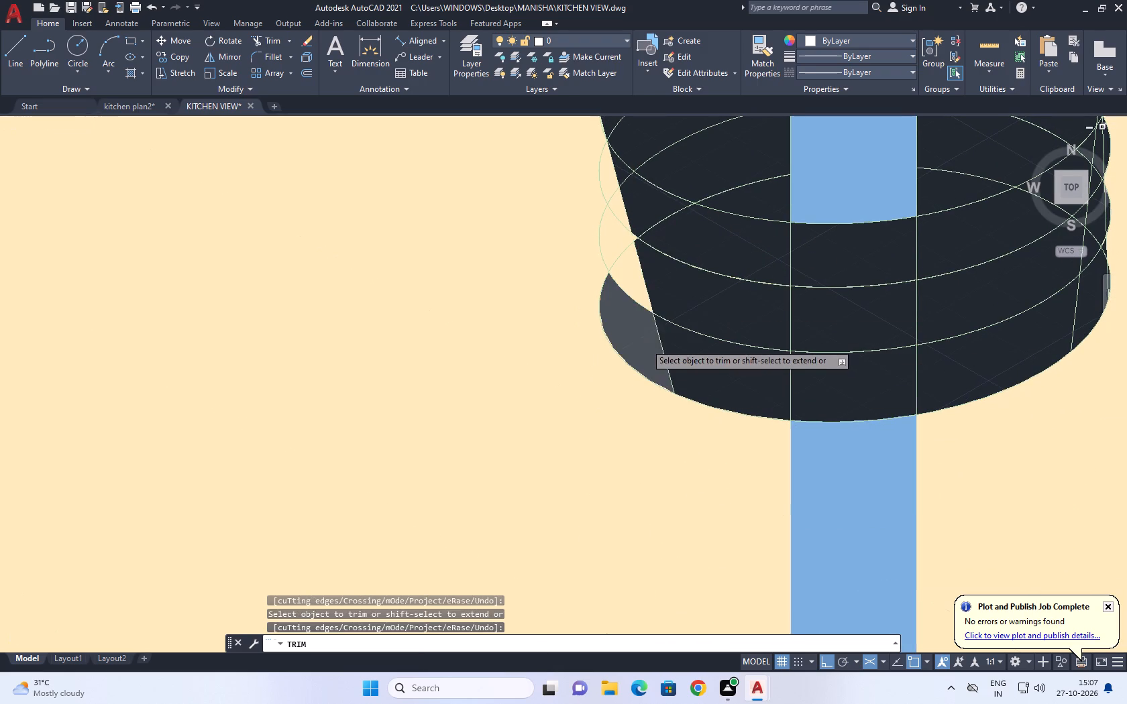
pyautogui.click(641, 287)
pyautogui.moveTo(622, 254); pyautogui.dragTo(696, 414, button='middle')
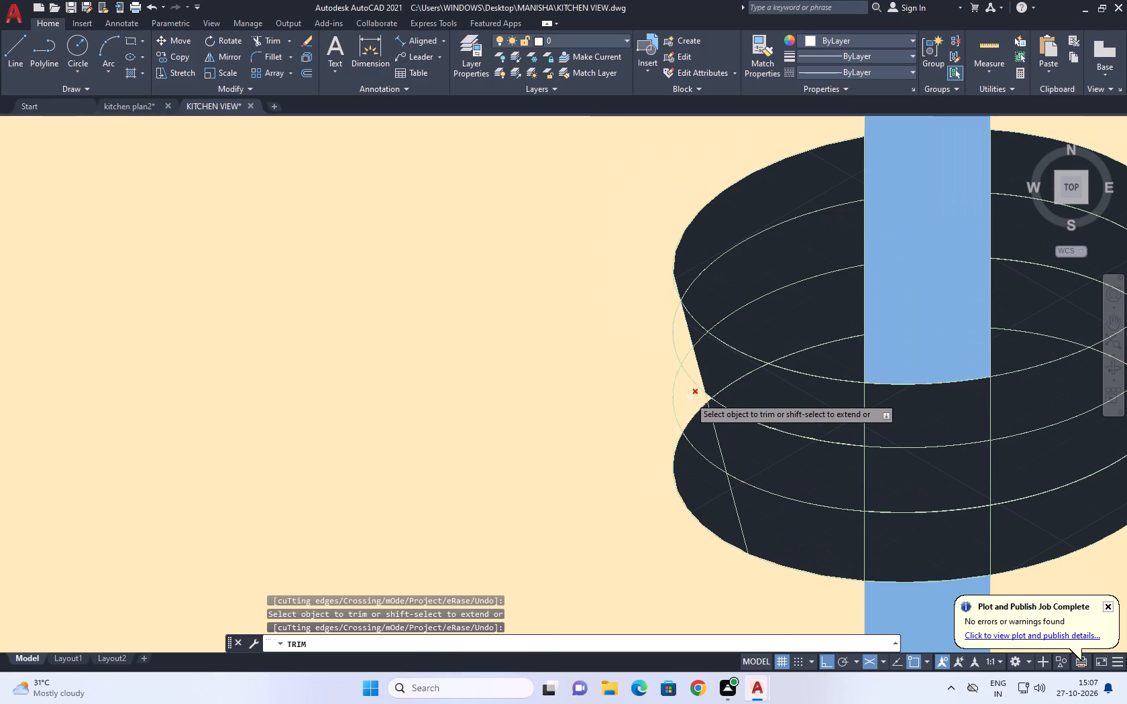
pyautogui.click(690, 397)
pyautogui.click(694, 368)
pyautogui.scroll(3, 708, 397)
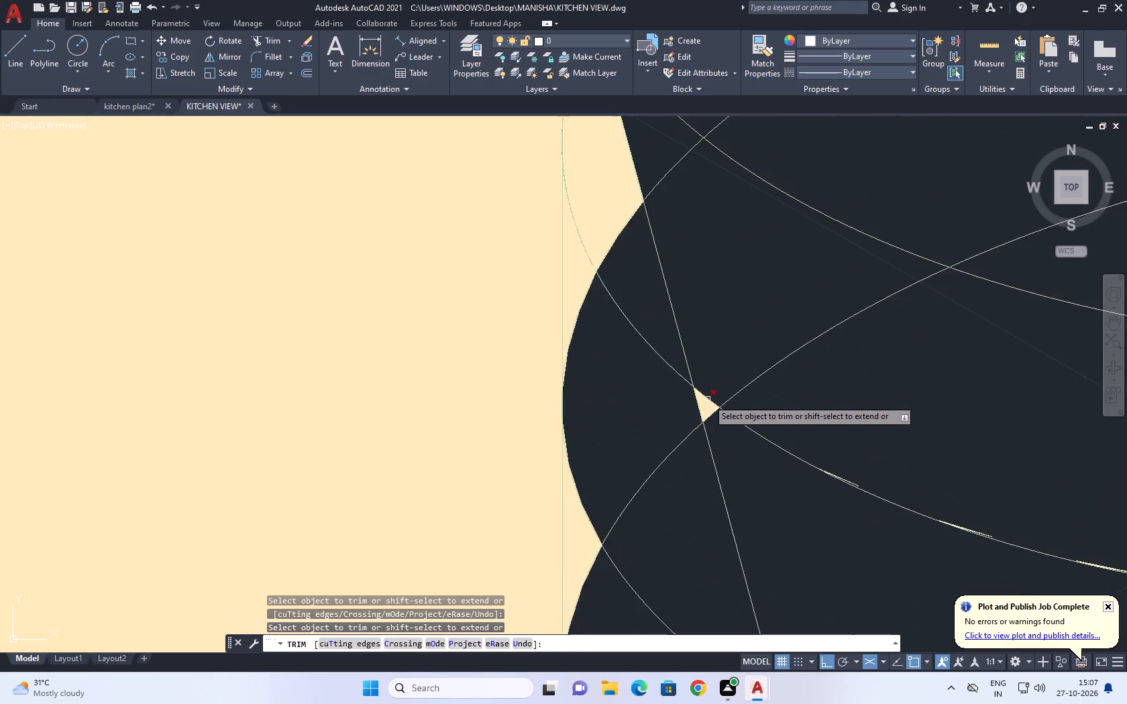
pyautogui.scroll(2, 708, 399)
pyautogui.click(704, 415)
pyautogui.scroll(-5, 714, 424)
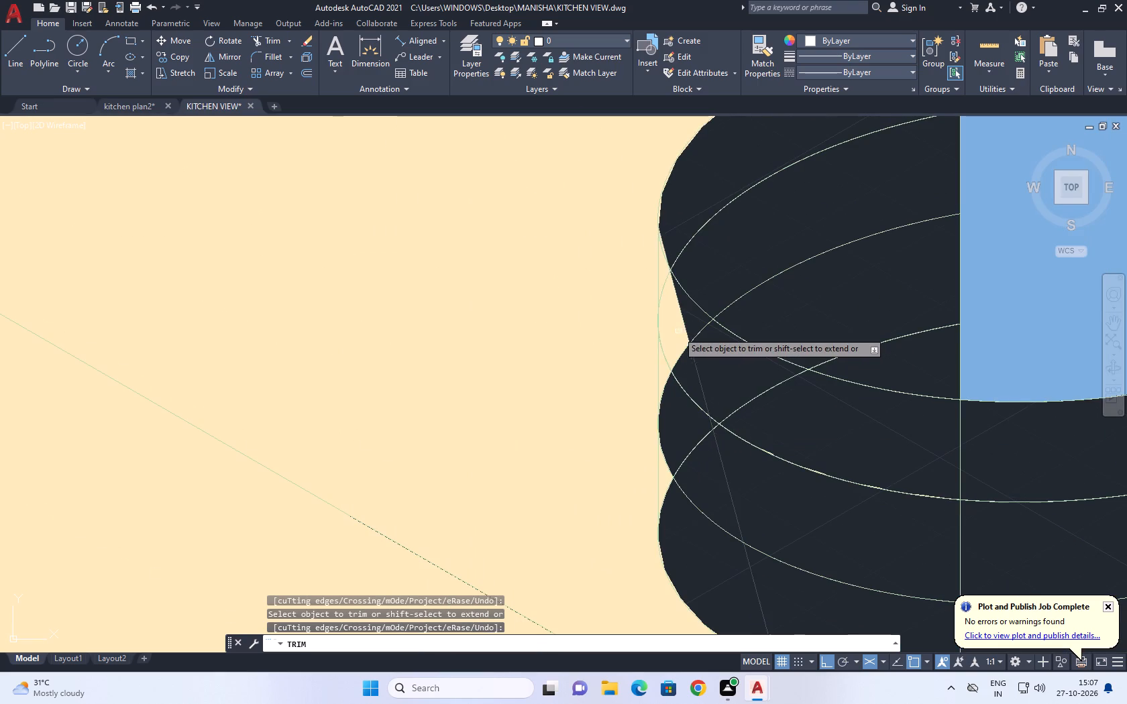
pyautogui.click(674, 331)
pyautogui.scroll(-2, 684, 385)
pyautogui.press('Escape')
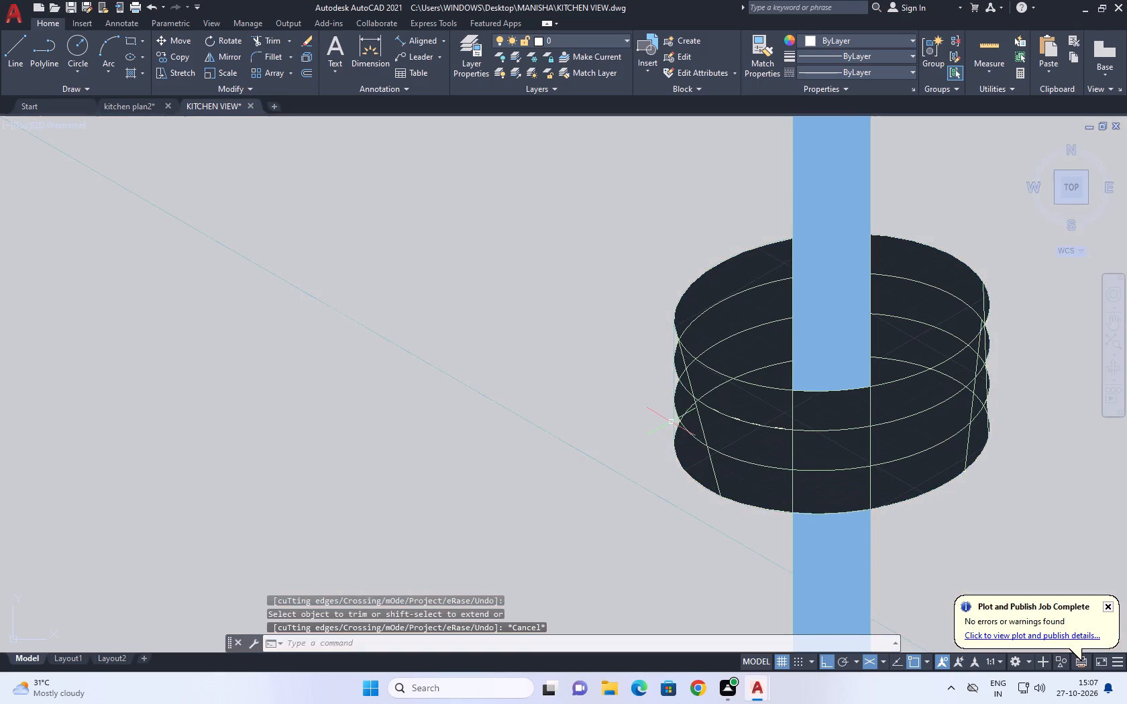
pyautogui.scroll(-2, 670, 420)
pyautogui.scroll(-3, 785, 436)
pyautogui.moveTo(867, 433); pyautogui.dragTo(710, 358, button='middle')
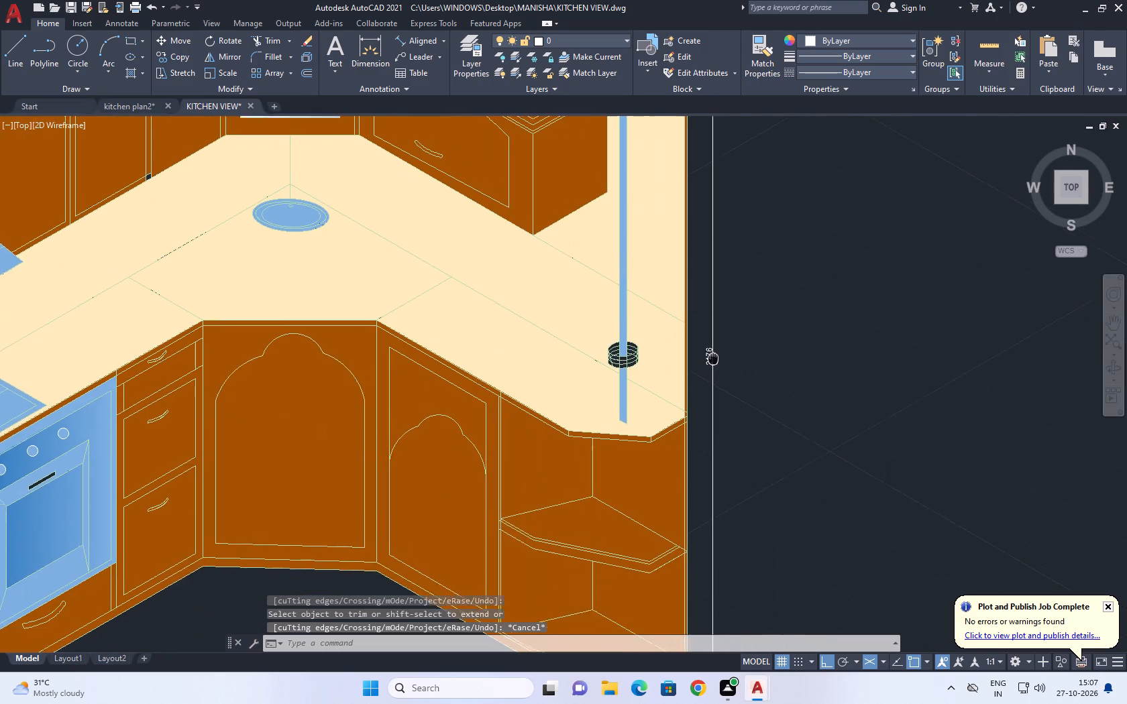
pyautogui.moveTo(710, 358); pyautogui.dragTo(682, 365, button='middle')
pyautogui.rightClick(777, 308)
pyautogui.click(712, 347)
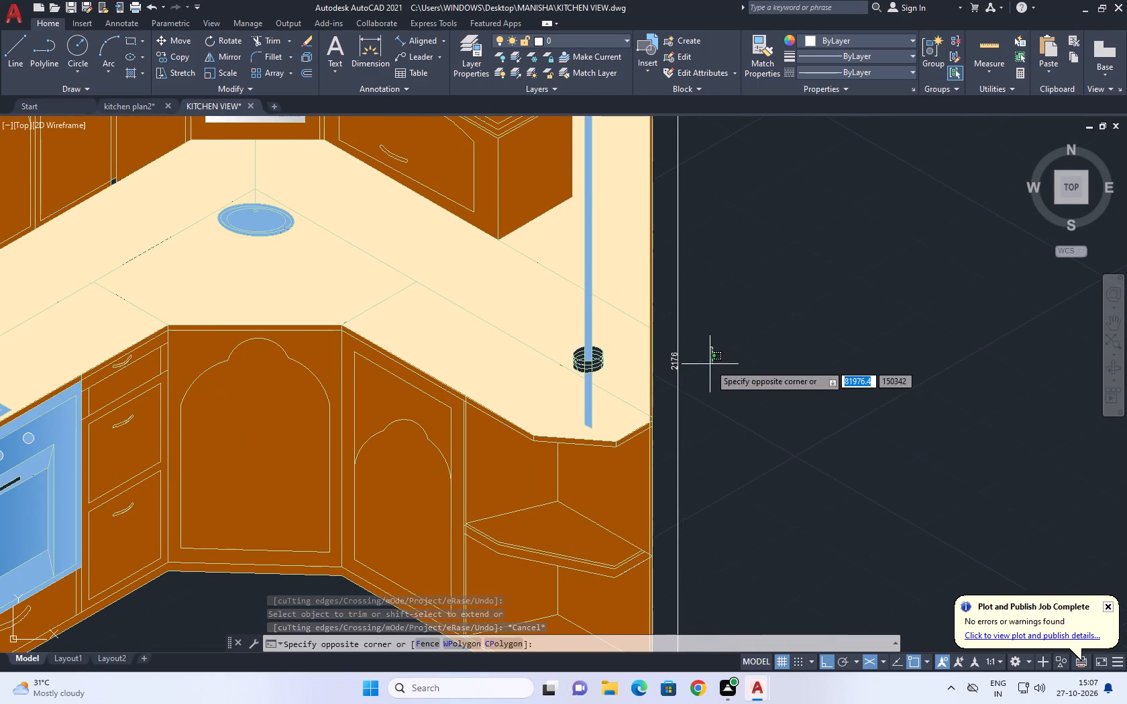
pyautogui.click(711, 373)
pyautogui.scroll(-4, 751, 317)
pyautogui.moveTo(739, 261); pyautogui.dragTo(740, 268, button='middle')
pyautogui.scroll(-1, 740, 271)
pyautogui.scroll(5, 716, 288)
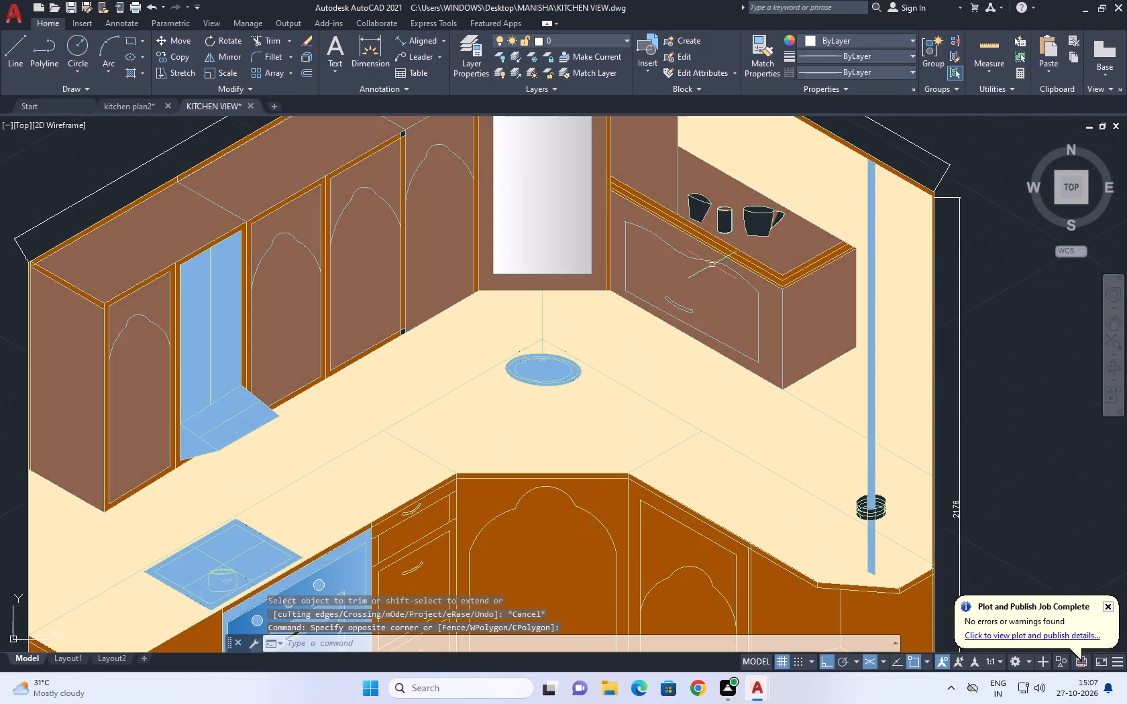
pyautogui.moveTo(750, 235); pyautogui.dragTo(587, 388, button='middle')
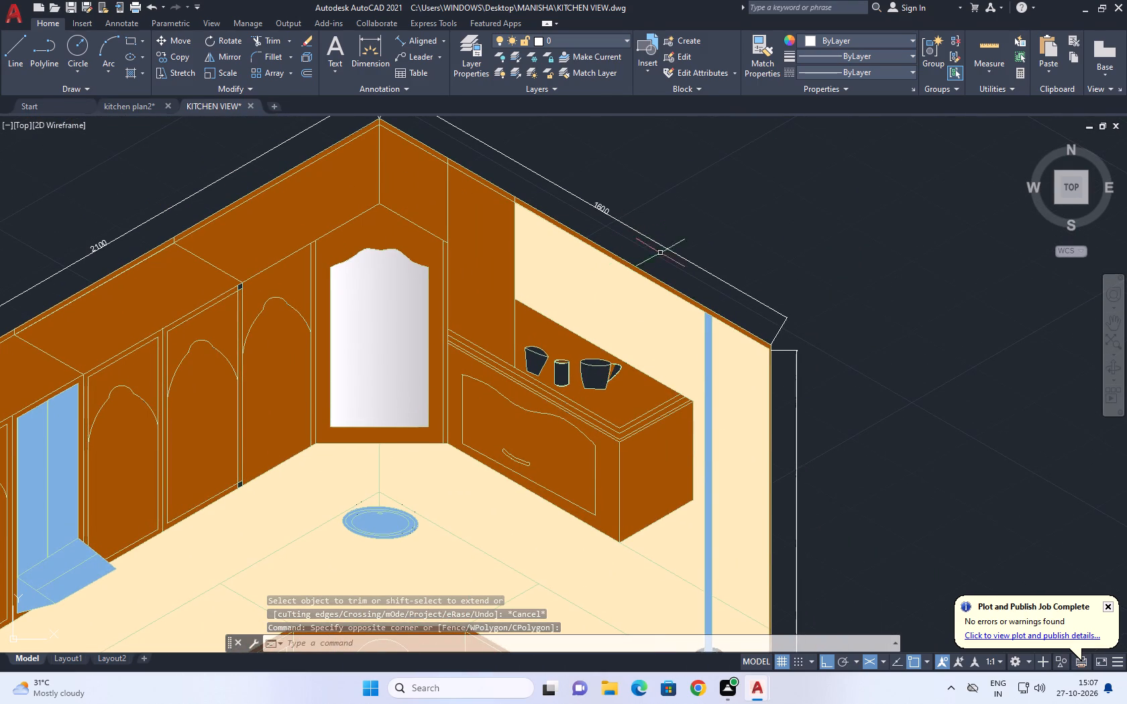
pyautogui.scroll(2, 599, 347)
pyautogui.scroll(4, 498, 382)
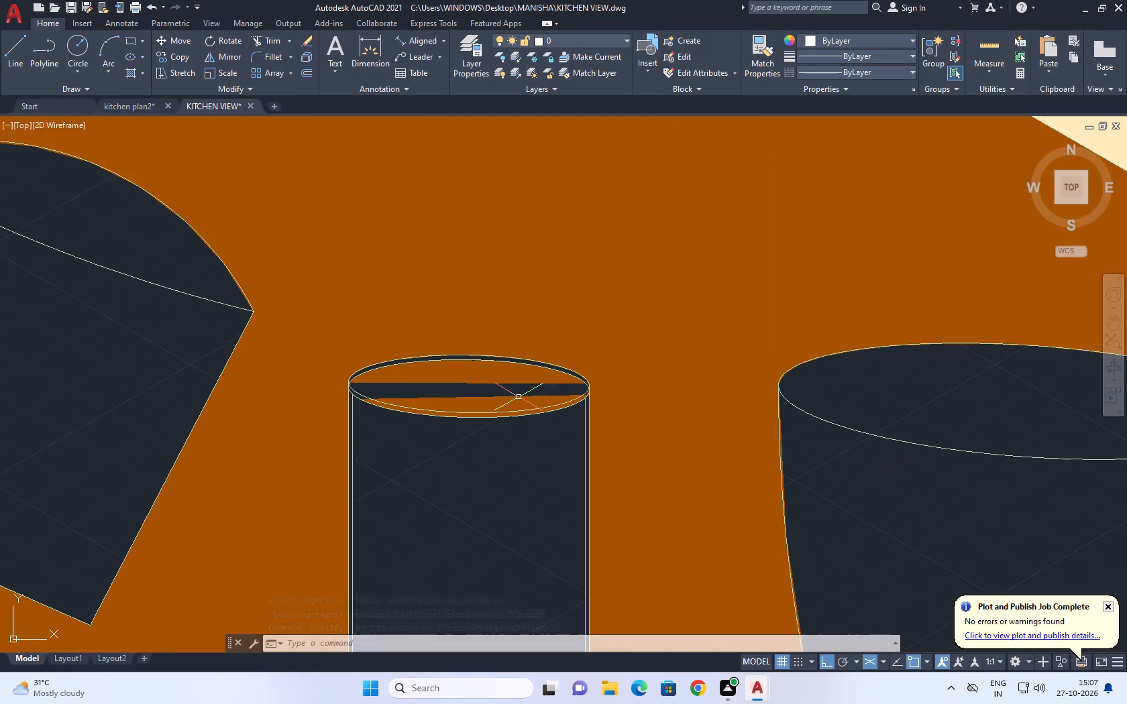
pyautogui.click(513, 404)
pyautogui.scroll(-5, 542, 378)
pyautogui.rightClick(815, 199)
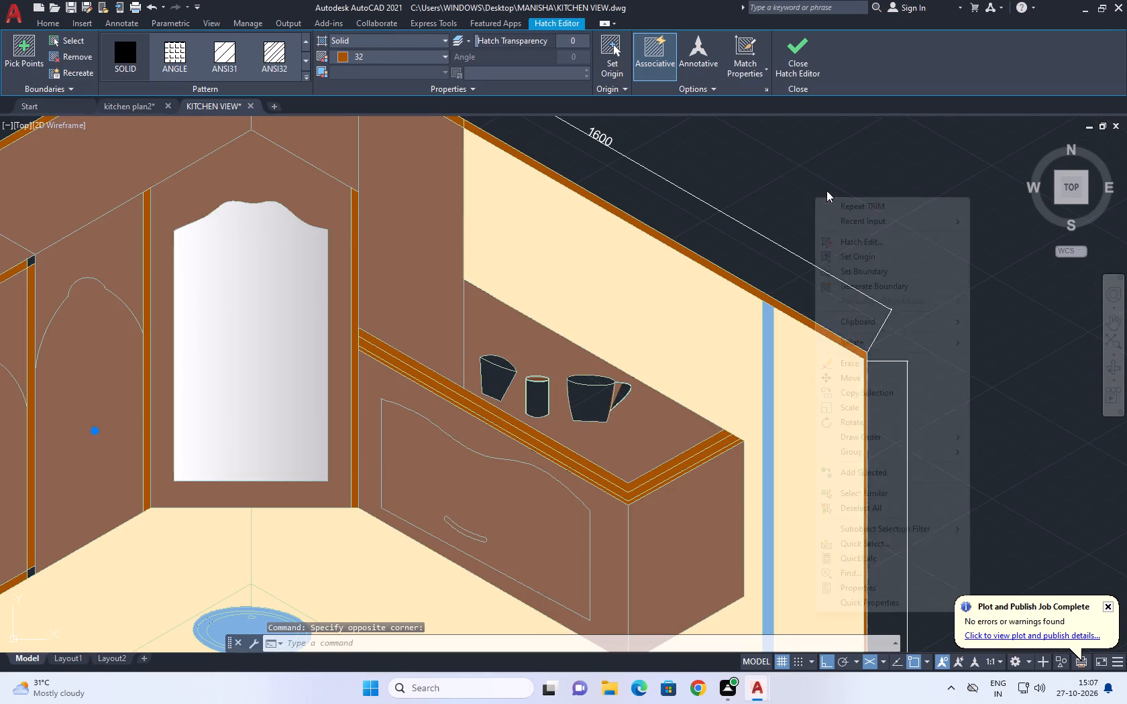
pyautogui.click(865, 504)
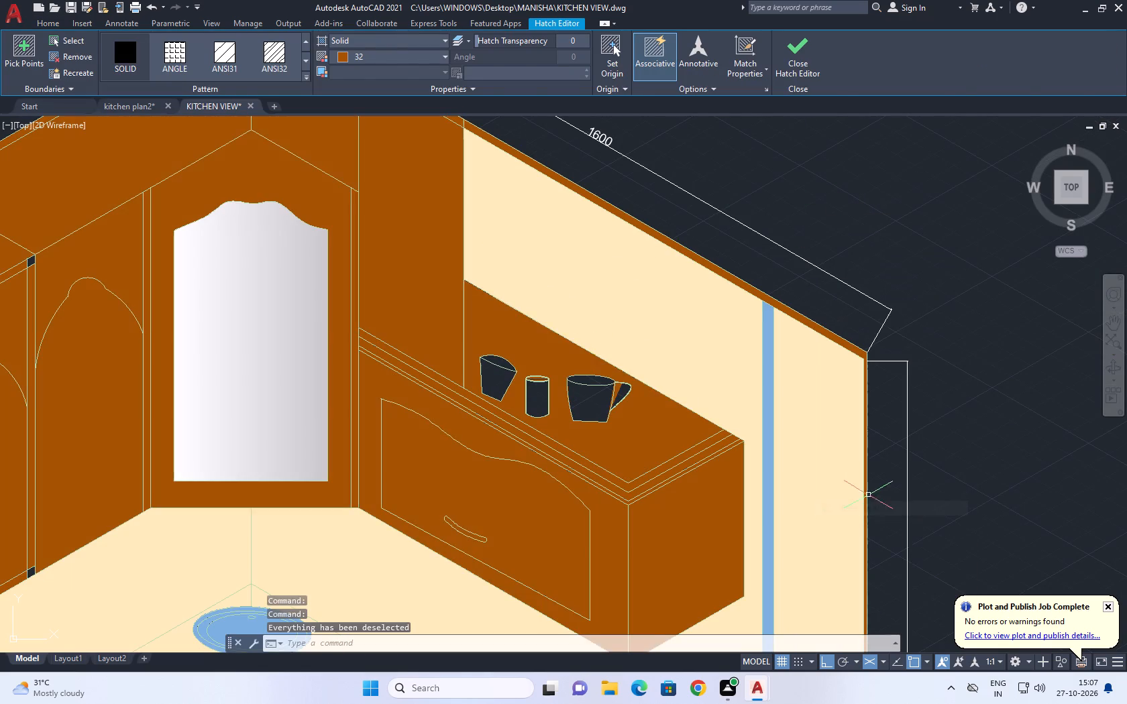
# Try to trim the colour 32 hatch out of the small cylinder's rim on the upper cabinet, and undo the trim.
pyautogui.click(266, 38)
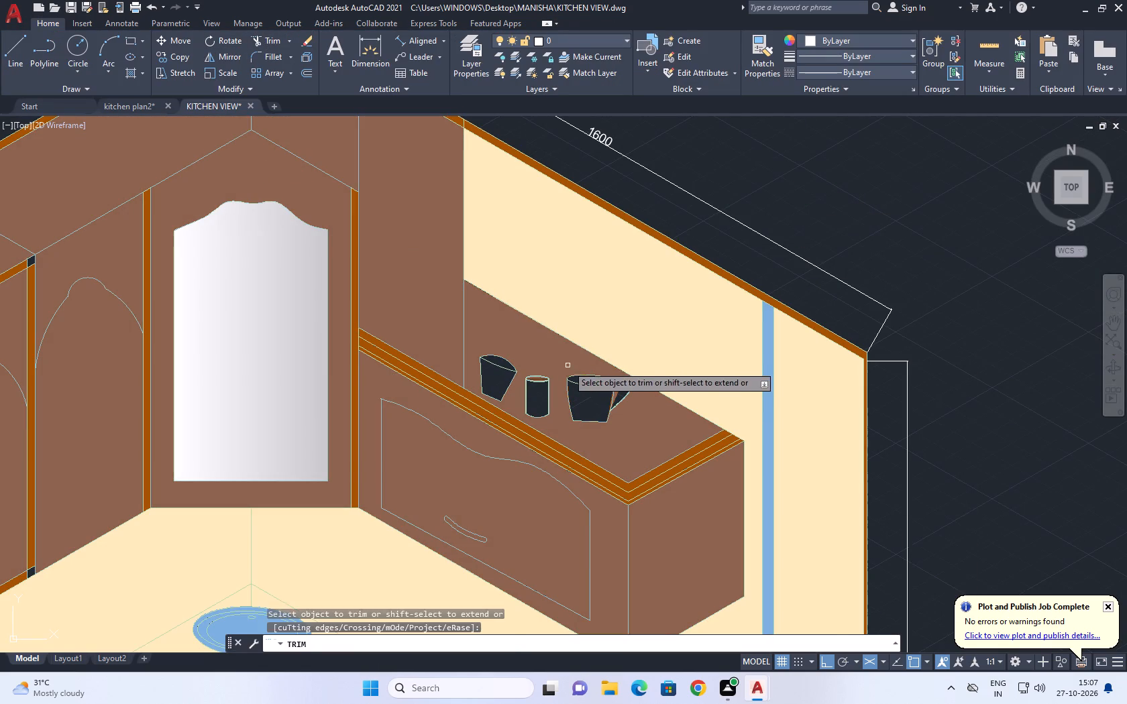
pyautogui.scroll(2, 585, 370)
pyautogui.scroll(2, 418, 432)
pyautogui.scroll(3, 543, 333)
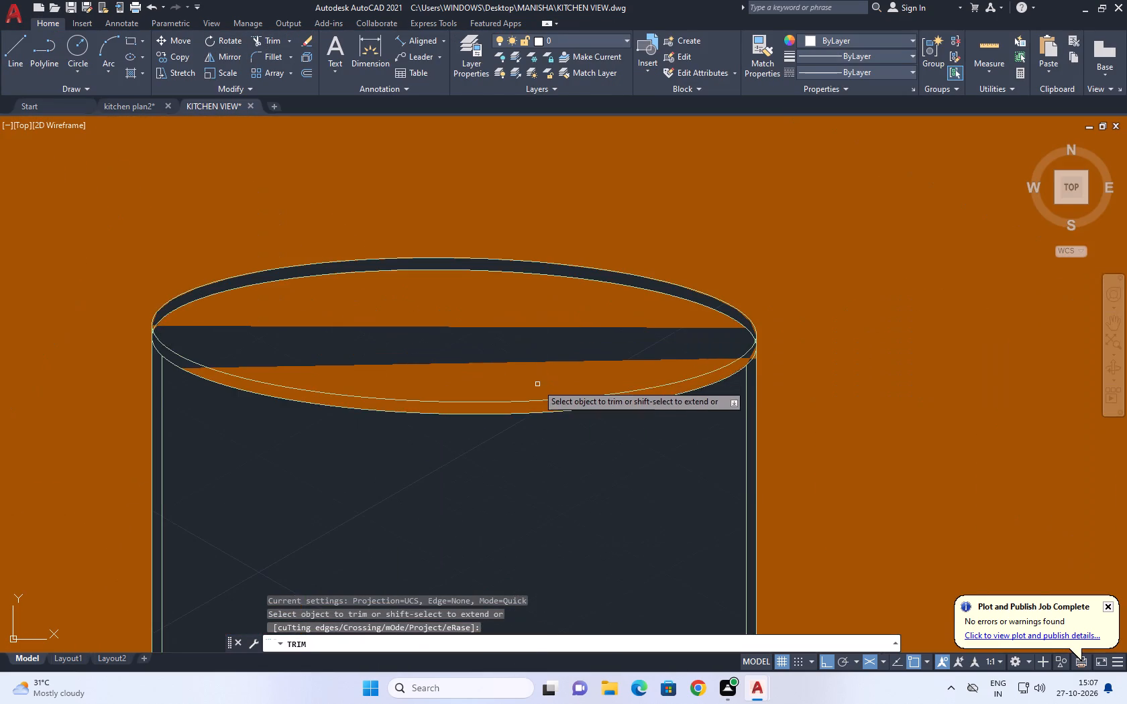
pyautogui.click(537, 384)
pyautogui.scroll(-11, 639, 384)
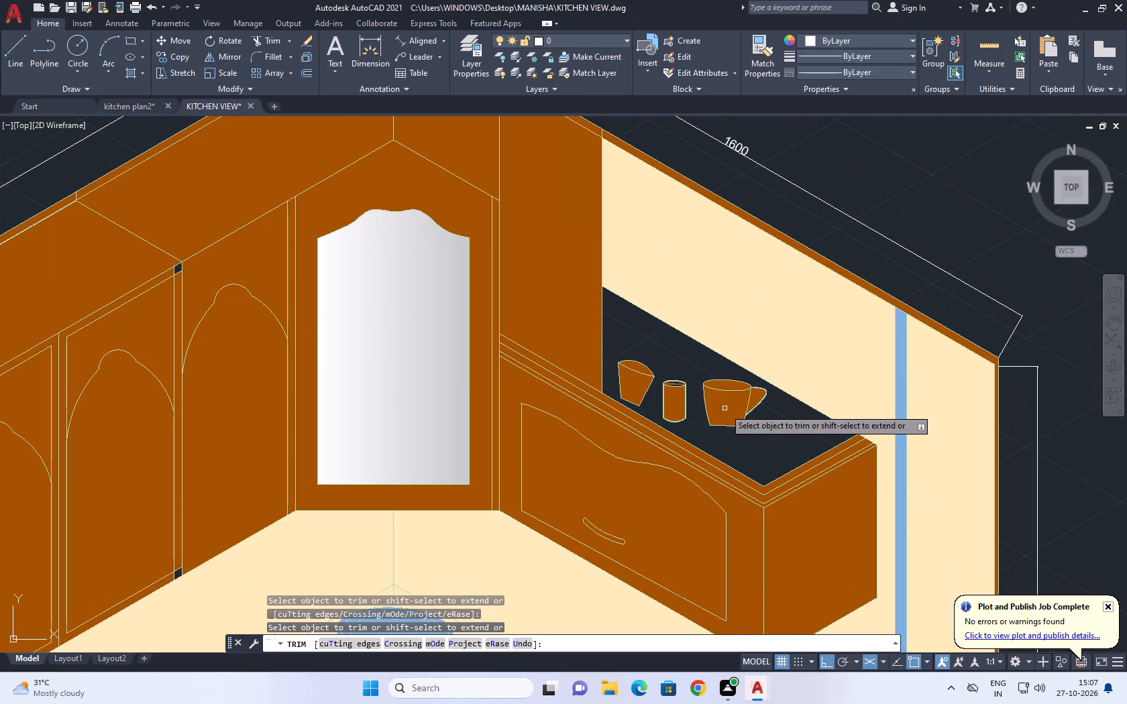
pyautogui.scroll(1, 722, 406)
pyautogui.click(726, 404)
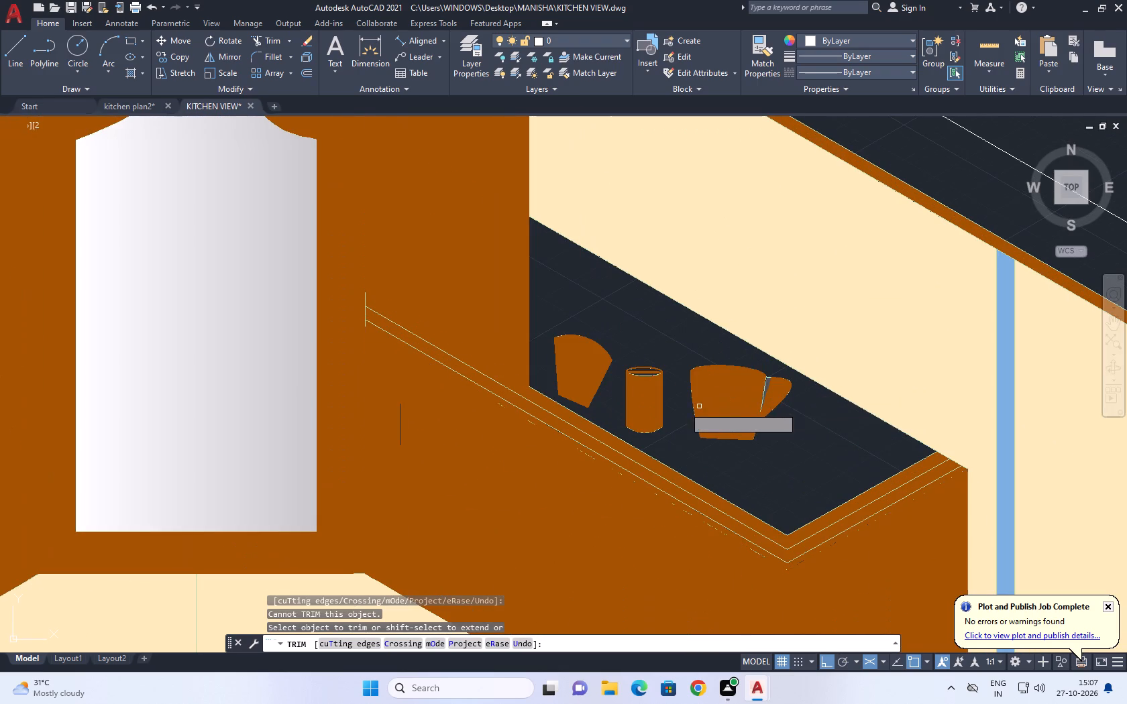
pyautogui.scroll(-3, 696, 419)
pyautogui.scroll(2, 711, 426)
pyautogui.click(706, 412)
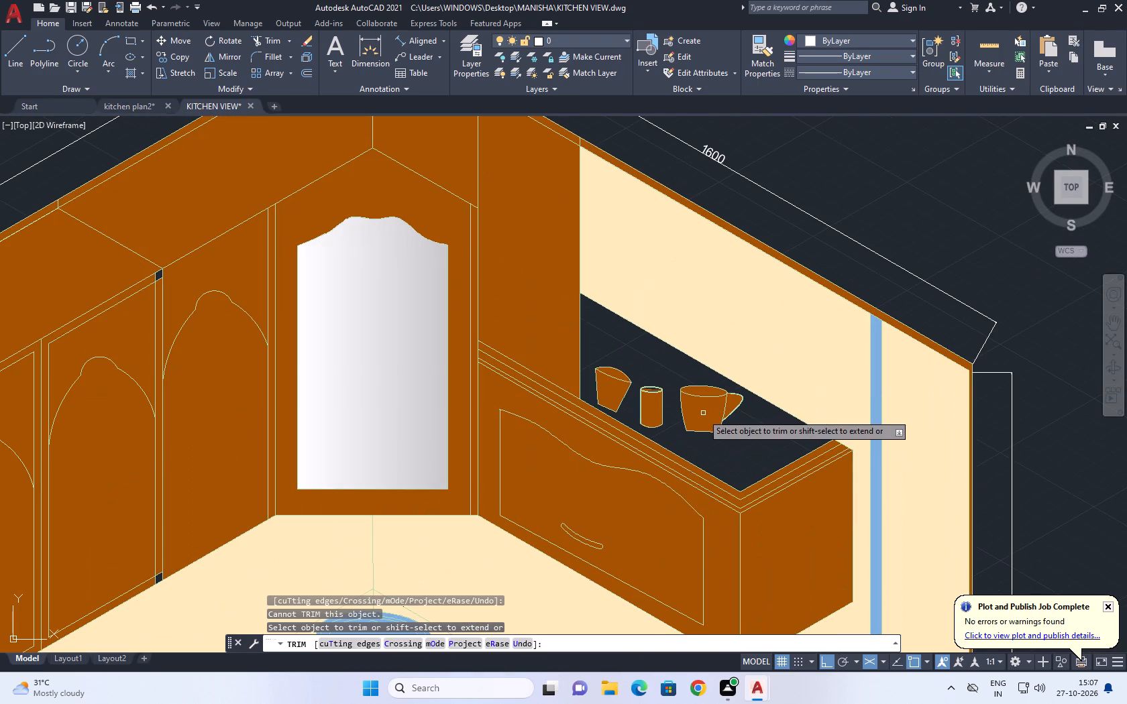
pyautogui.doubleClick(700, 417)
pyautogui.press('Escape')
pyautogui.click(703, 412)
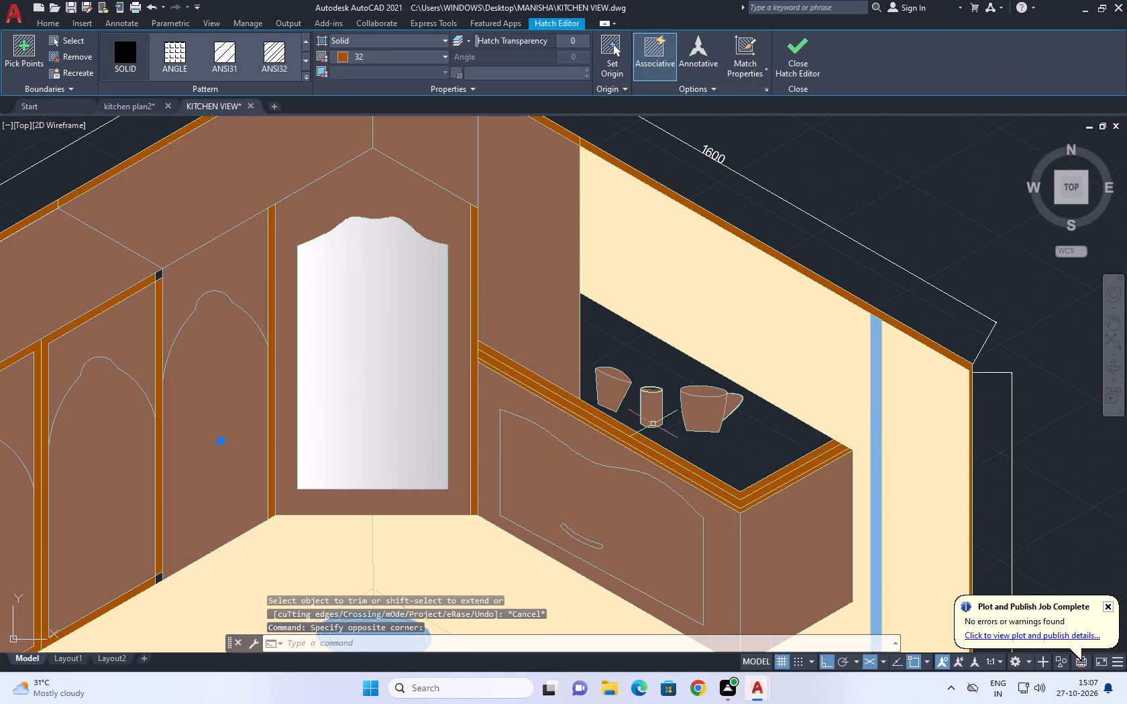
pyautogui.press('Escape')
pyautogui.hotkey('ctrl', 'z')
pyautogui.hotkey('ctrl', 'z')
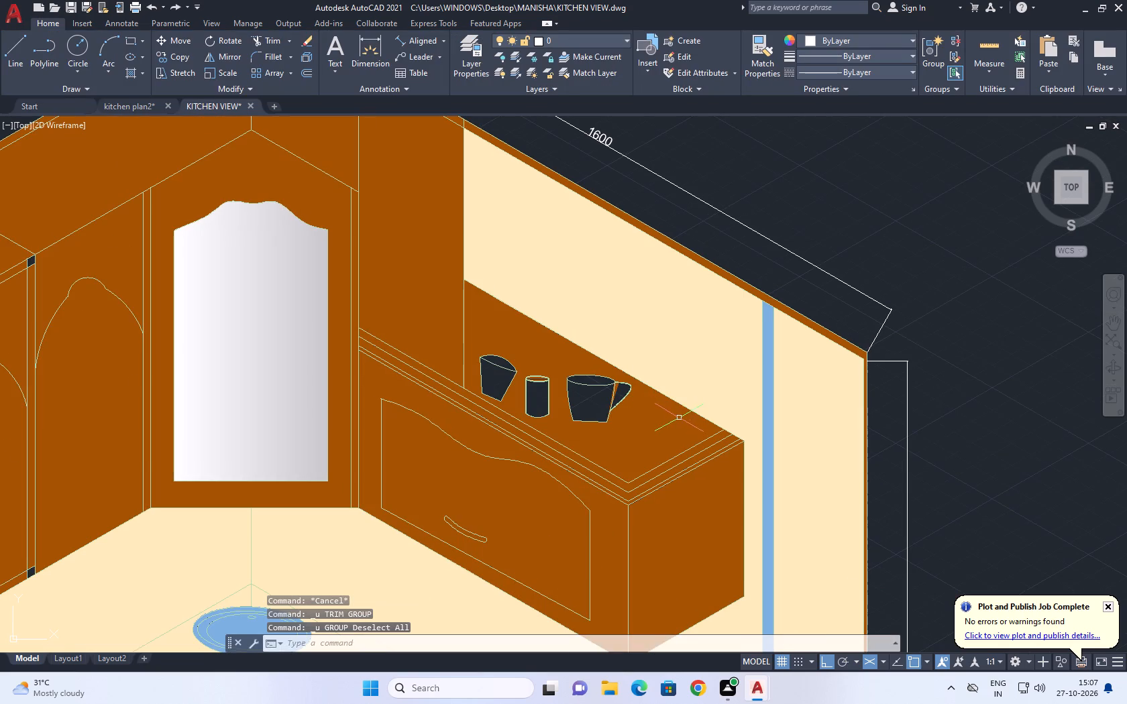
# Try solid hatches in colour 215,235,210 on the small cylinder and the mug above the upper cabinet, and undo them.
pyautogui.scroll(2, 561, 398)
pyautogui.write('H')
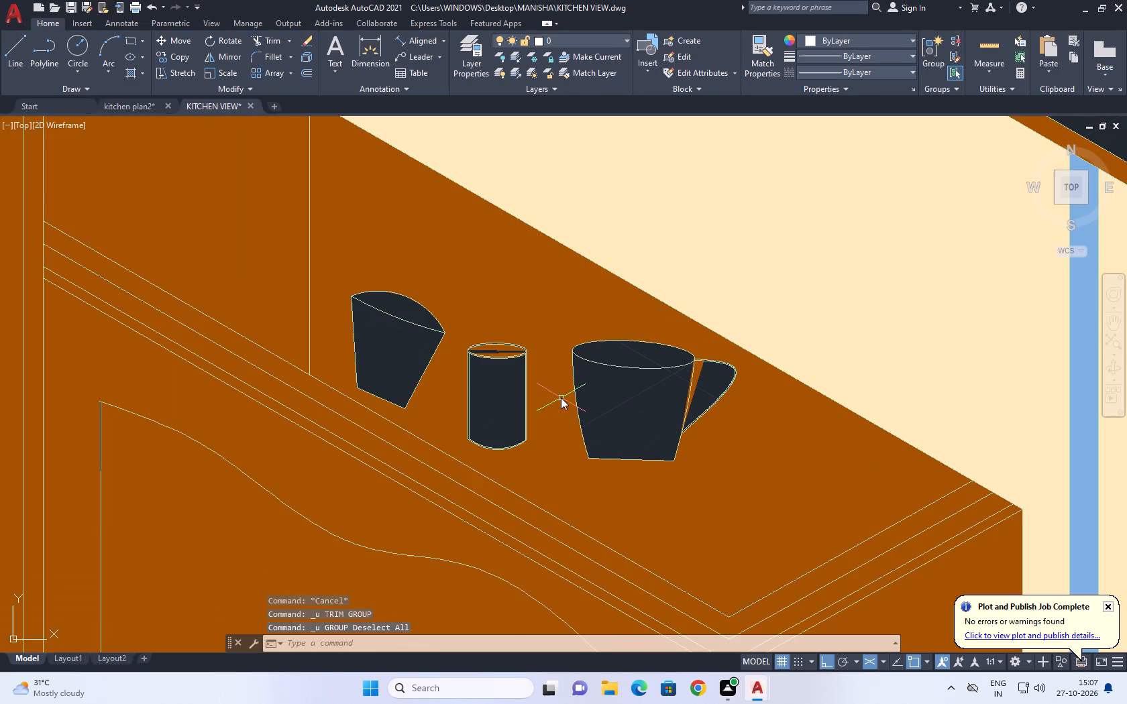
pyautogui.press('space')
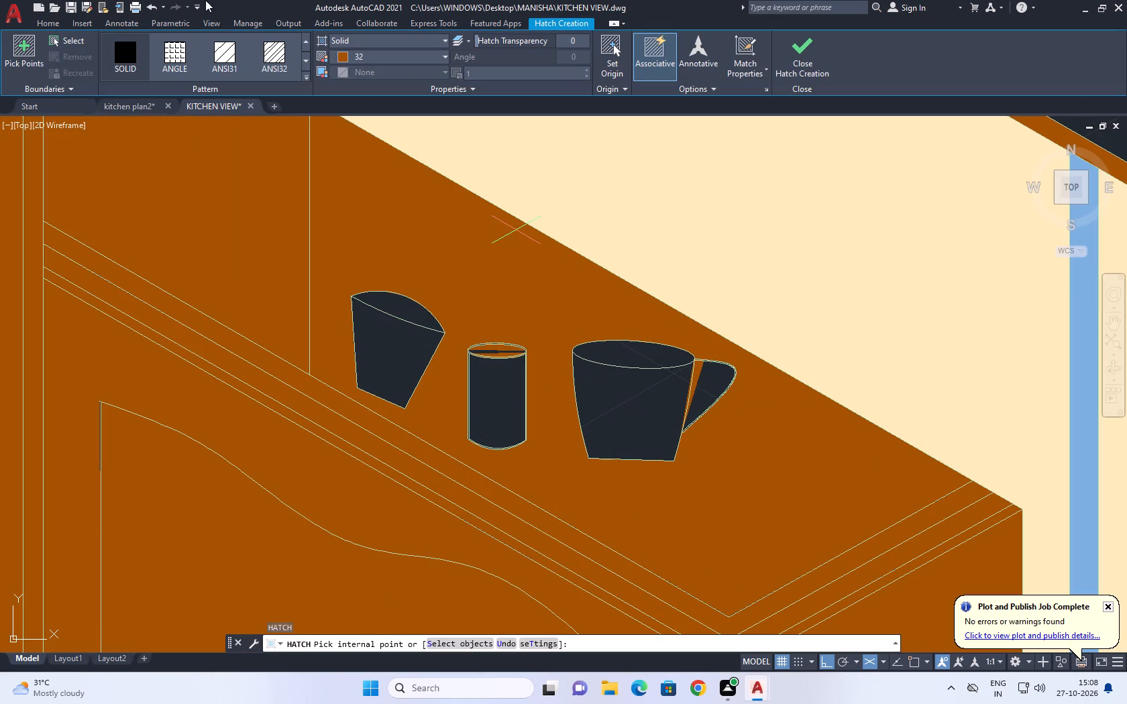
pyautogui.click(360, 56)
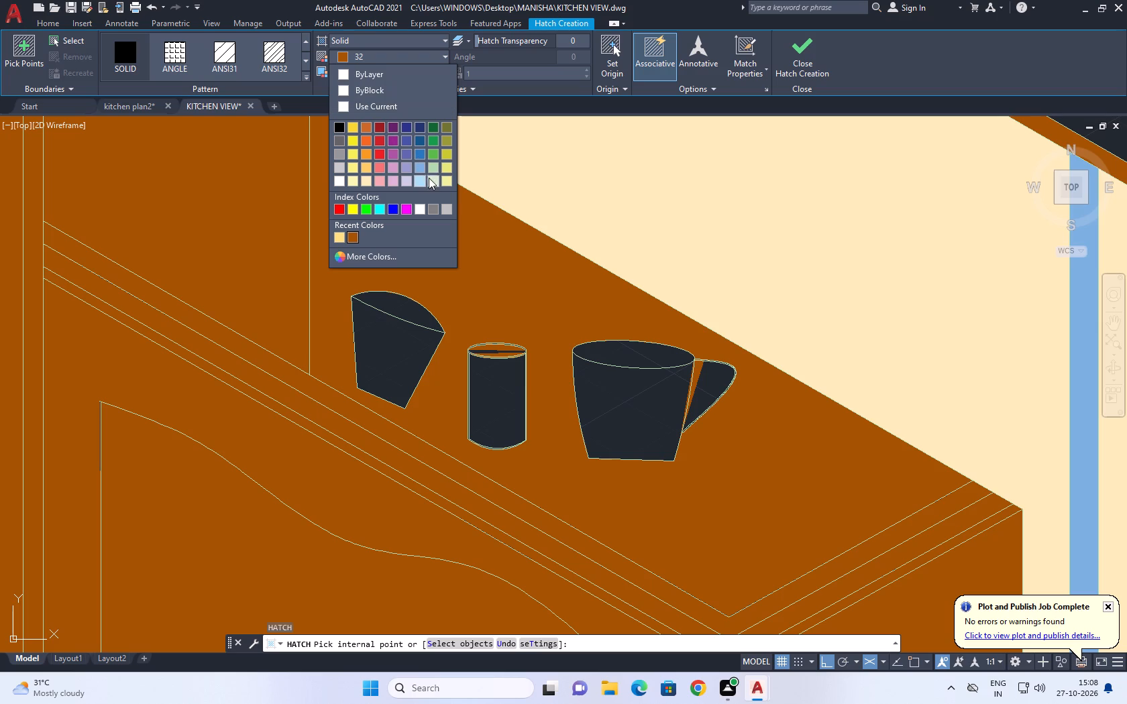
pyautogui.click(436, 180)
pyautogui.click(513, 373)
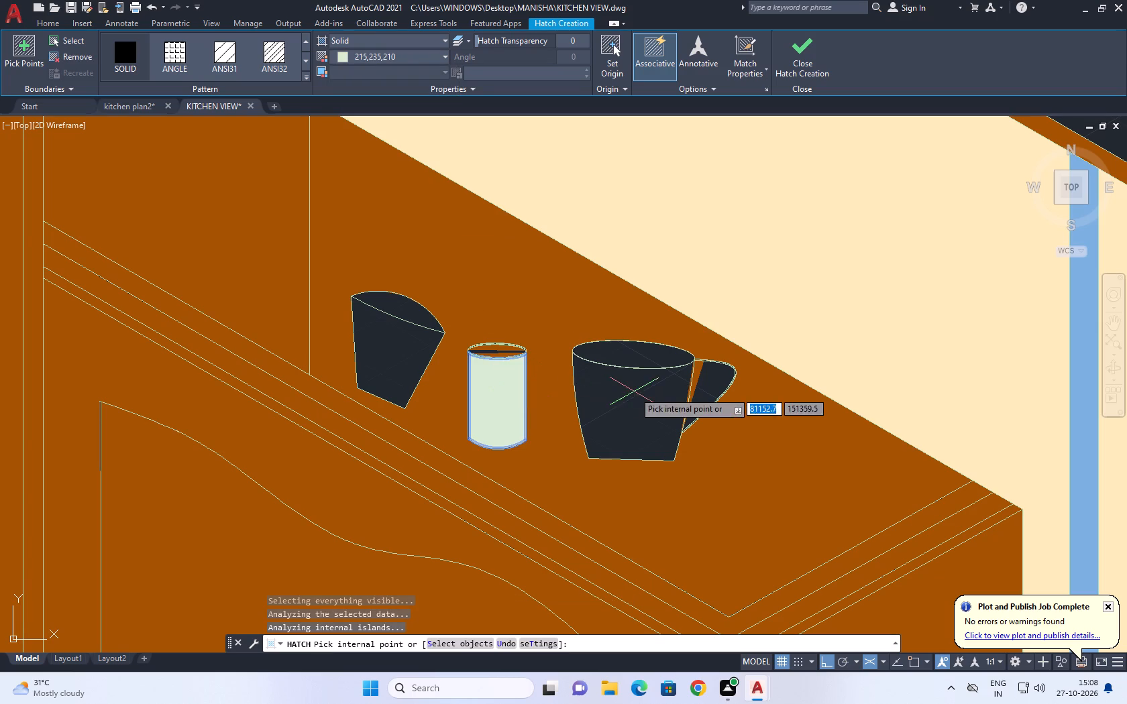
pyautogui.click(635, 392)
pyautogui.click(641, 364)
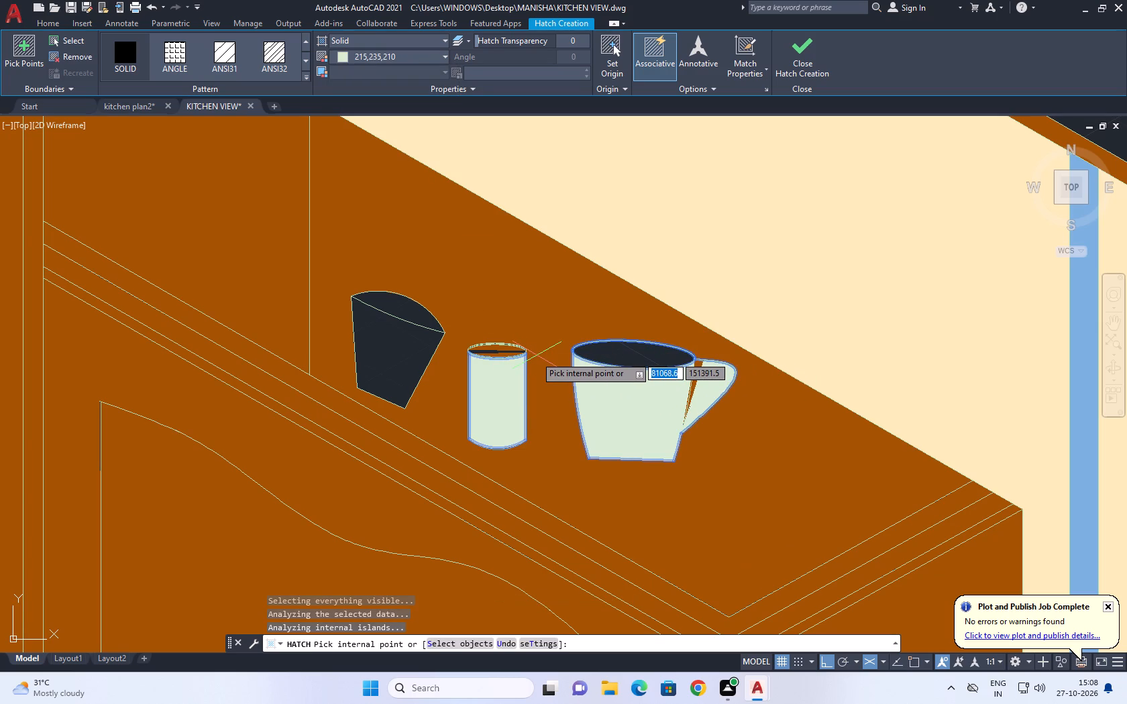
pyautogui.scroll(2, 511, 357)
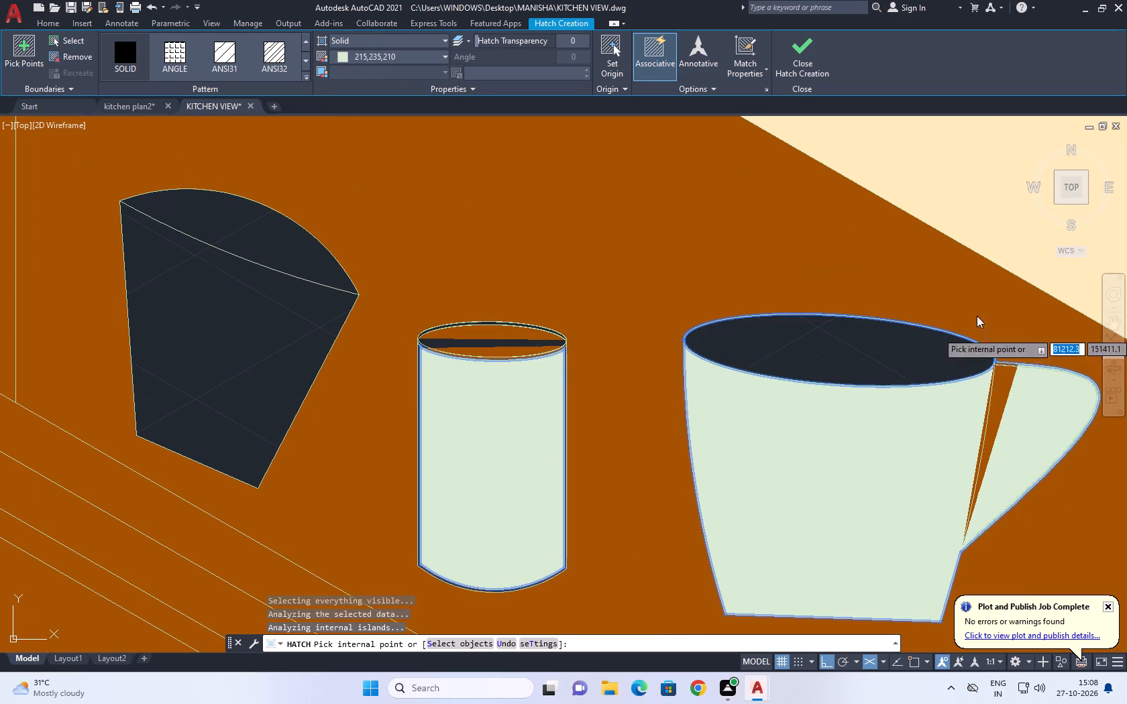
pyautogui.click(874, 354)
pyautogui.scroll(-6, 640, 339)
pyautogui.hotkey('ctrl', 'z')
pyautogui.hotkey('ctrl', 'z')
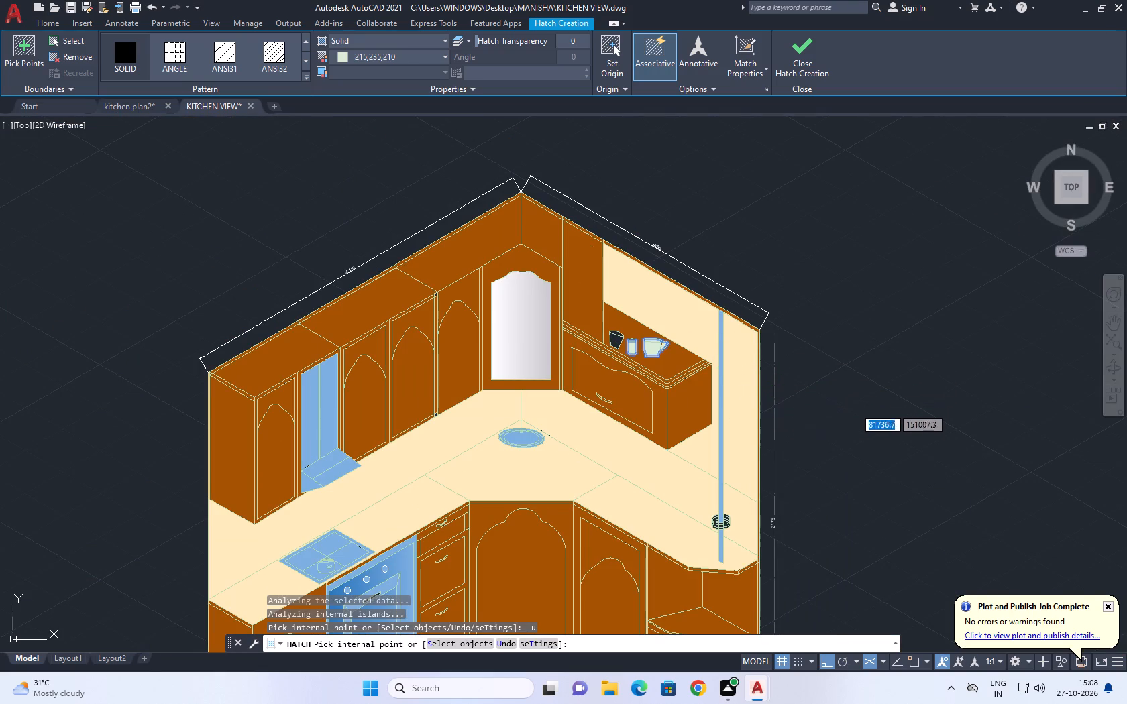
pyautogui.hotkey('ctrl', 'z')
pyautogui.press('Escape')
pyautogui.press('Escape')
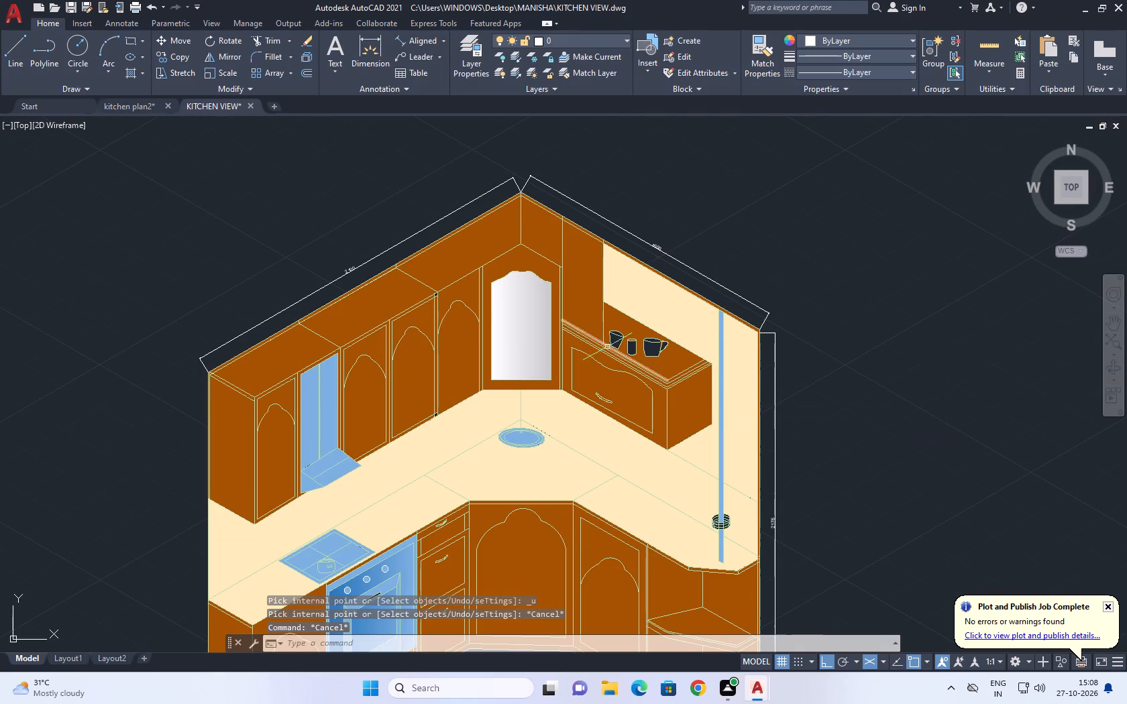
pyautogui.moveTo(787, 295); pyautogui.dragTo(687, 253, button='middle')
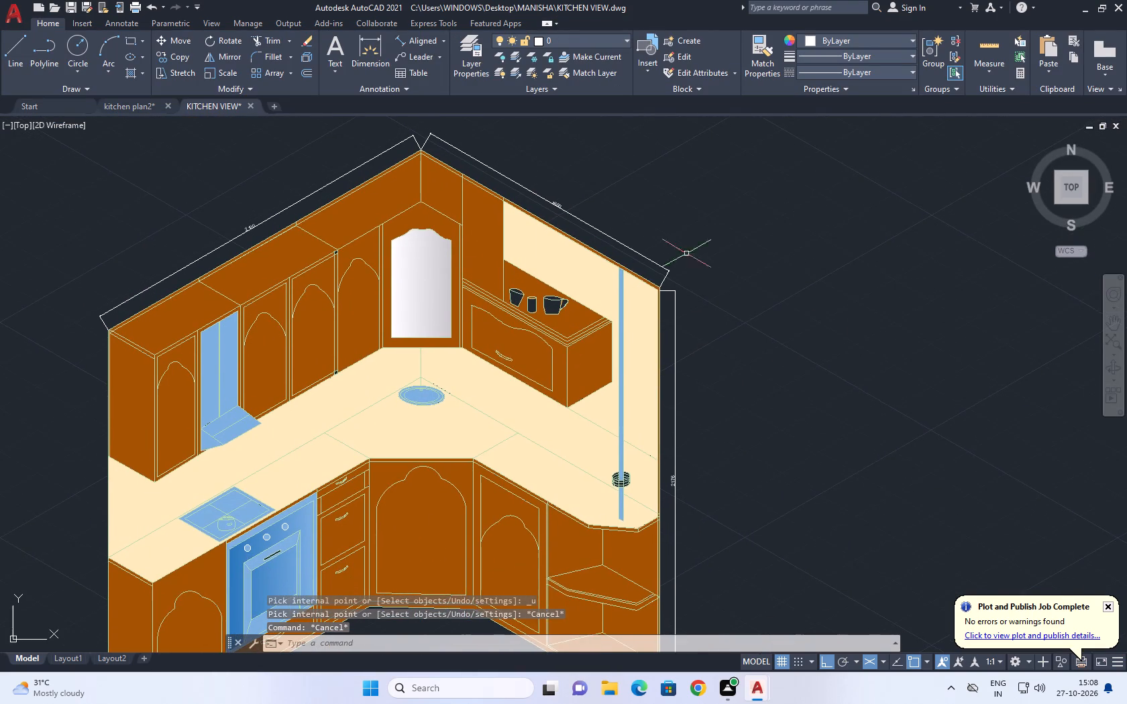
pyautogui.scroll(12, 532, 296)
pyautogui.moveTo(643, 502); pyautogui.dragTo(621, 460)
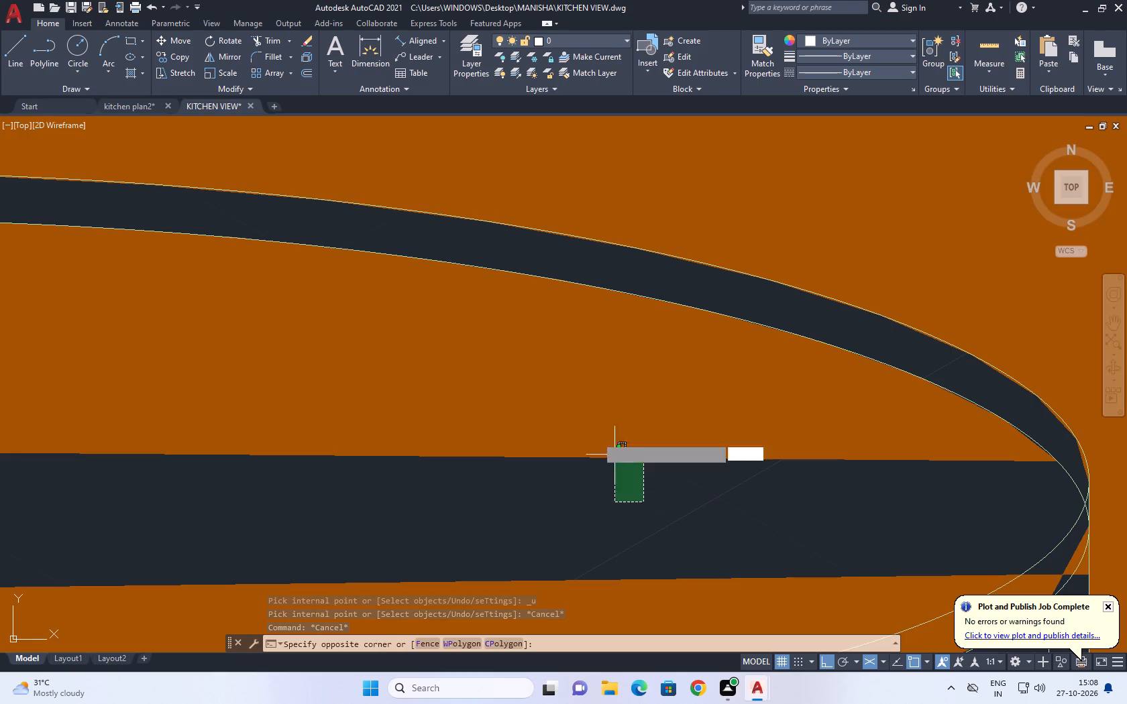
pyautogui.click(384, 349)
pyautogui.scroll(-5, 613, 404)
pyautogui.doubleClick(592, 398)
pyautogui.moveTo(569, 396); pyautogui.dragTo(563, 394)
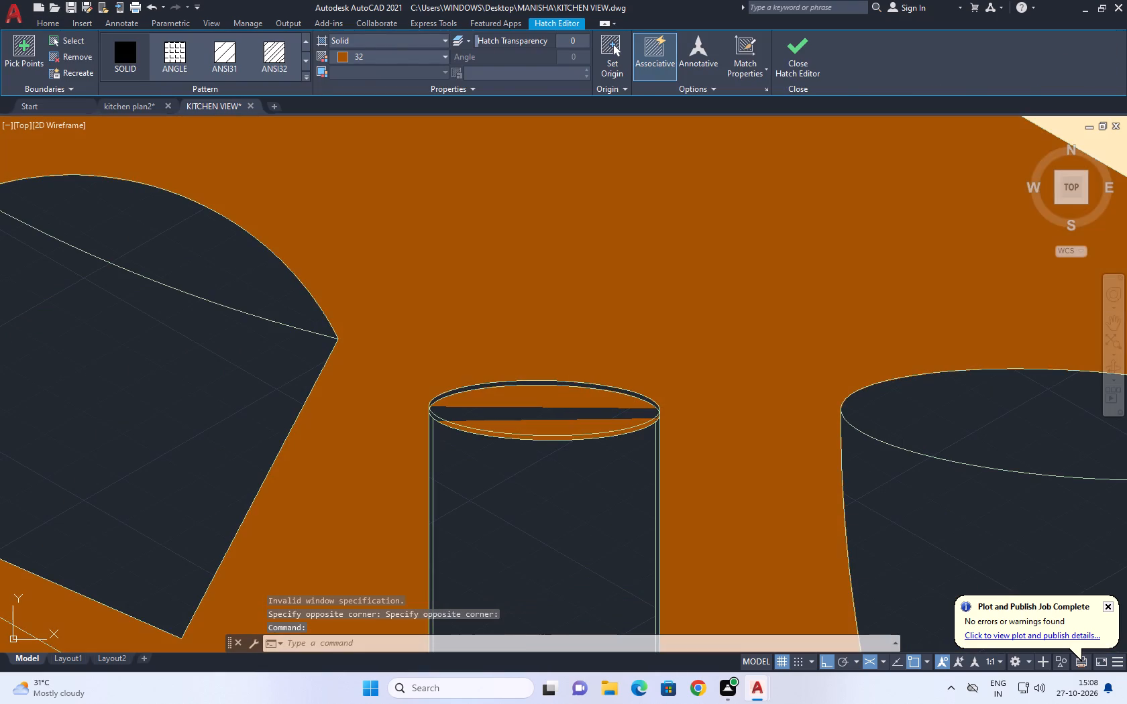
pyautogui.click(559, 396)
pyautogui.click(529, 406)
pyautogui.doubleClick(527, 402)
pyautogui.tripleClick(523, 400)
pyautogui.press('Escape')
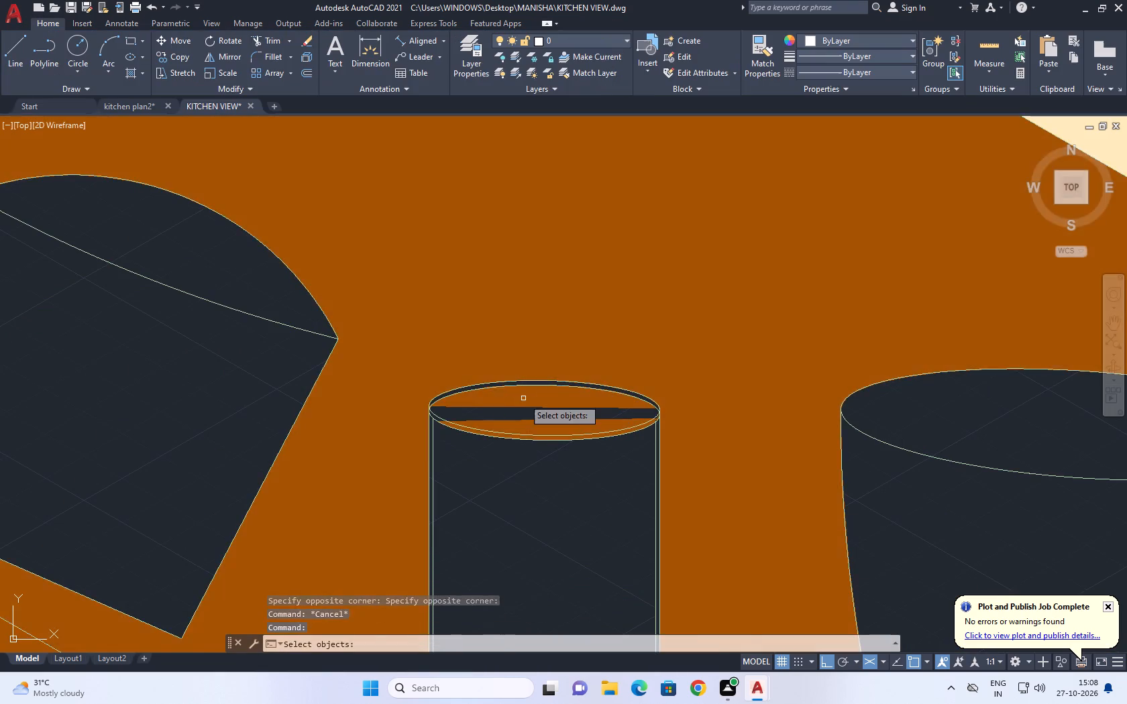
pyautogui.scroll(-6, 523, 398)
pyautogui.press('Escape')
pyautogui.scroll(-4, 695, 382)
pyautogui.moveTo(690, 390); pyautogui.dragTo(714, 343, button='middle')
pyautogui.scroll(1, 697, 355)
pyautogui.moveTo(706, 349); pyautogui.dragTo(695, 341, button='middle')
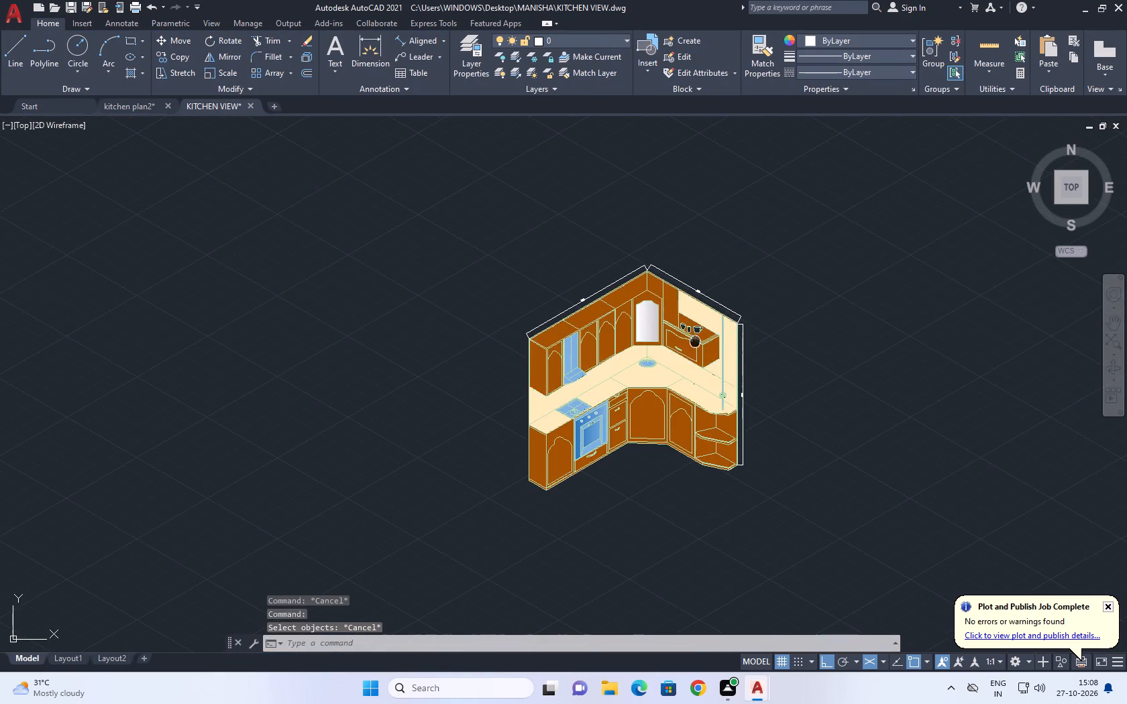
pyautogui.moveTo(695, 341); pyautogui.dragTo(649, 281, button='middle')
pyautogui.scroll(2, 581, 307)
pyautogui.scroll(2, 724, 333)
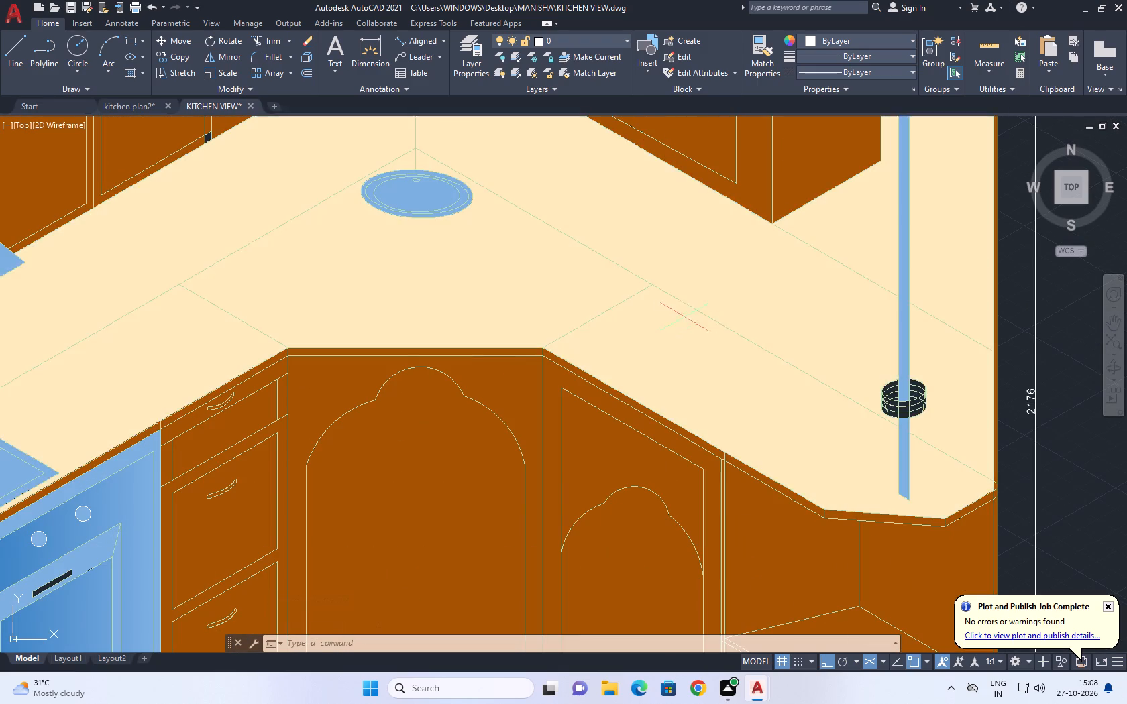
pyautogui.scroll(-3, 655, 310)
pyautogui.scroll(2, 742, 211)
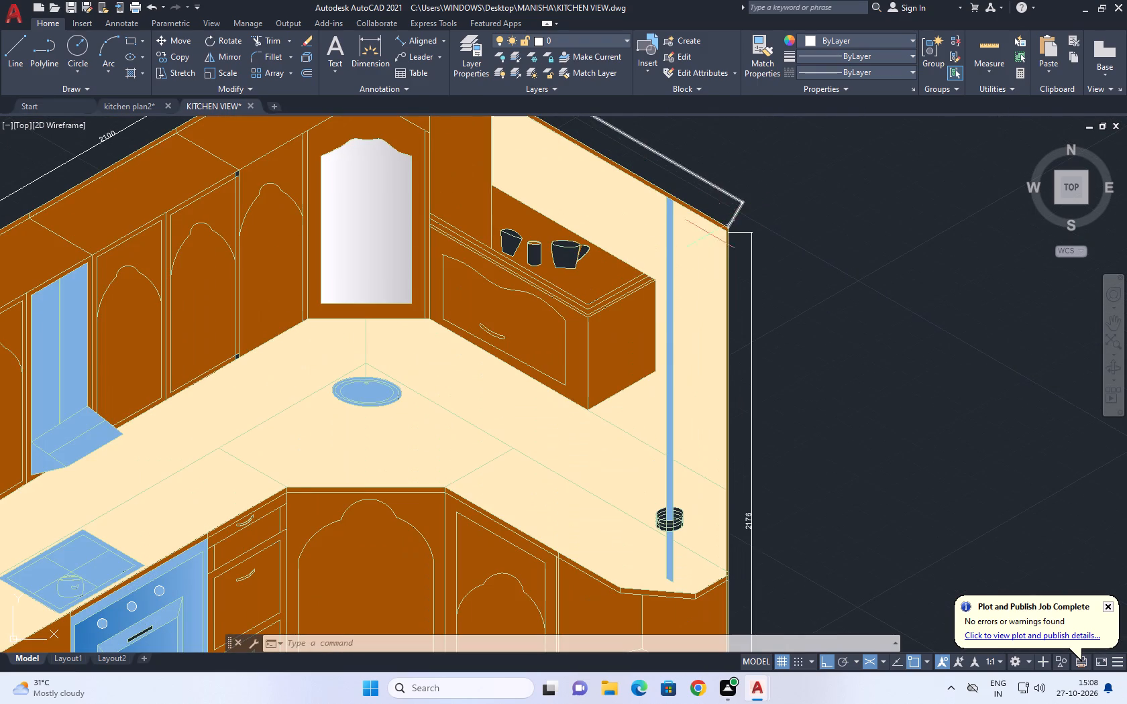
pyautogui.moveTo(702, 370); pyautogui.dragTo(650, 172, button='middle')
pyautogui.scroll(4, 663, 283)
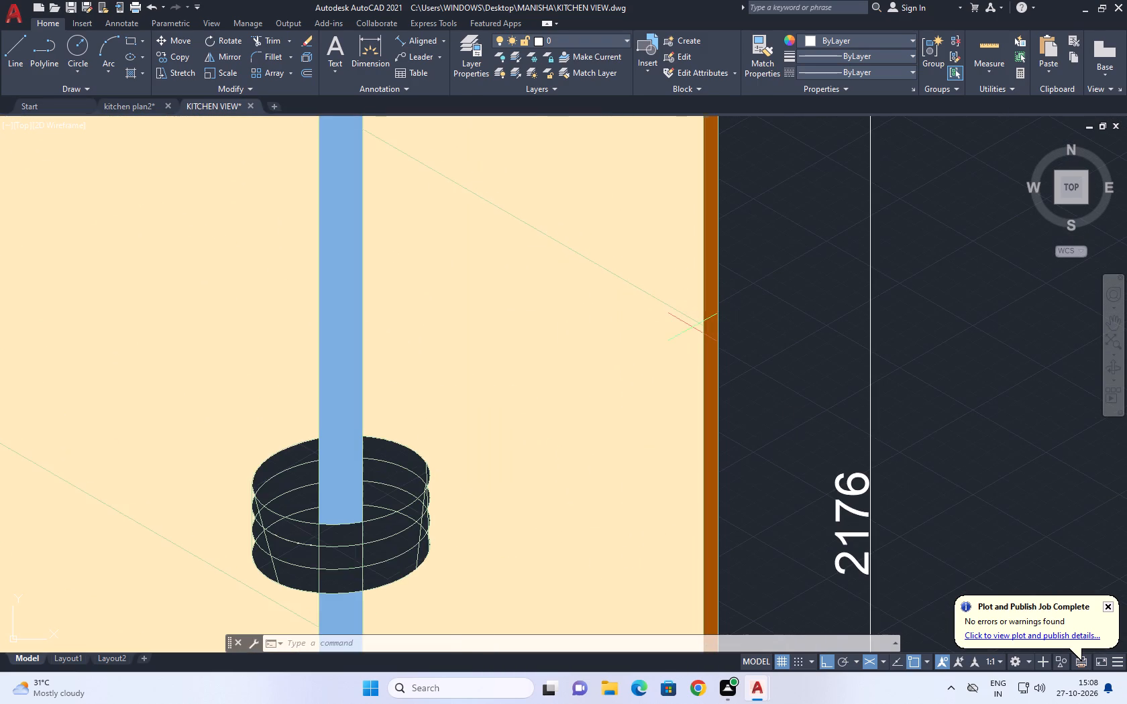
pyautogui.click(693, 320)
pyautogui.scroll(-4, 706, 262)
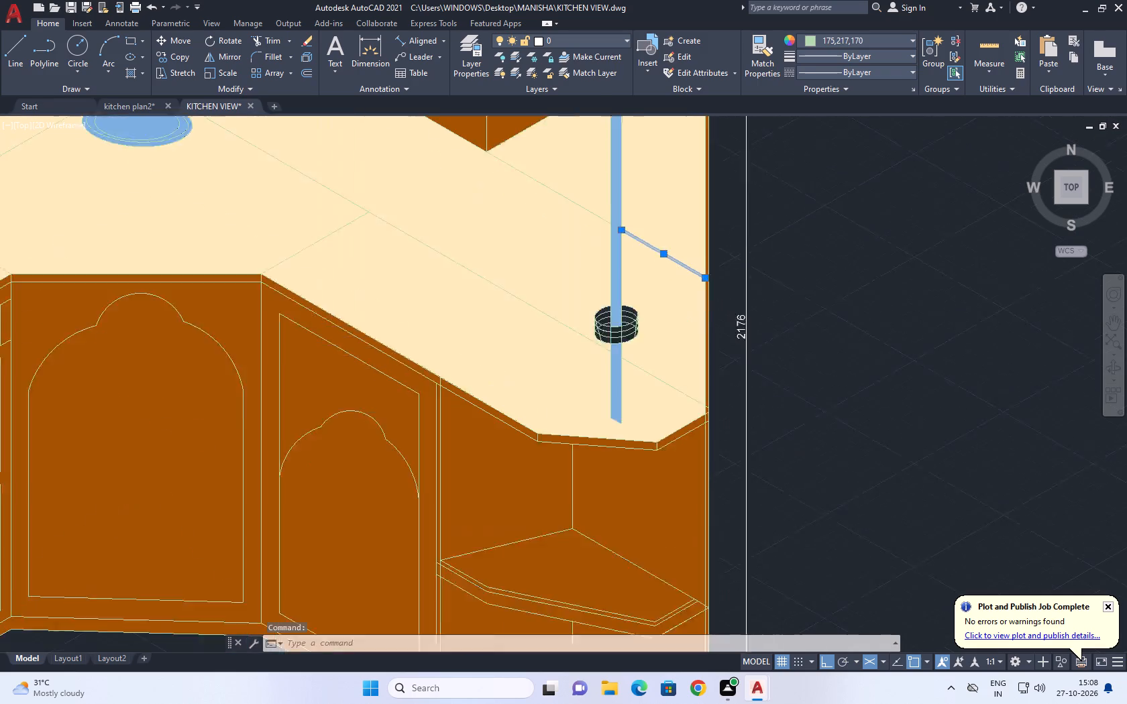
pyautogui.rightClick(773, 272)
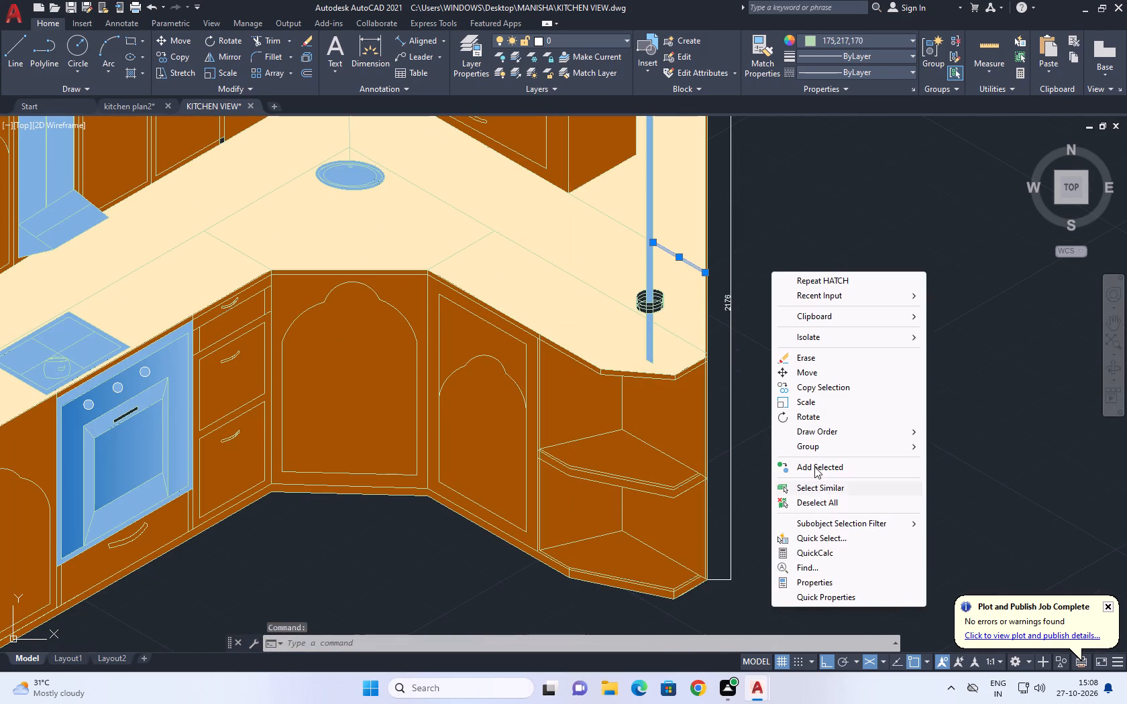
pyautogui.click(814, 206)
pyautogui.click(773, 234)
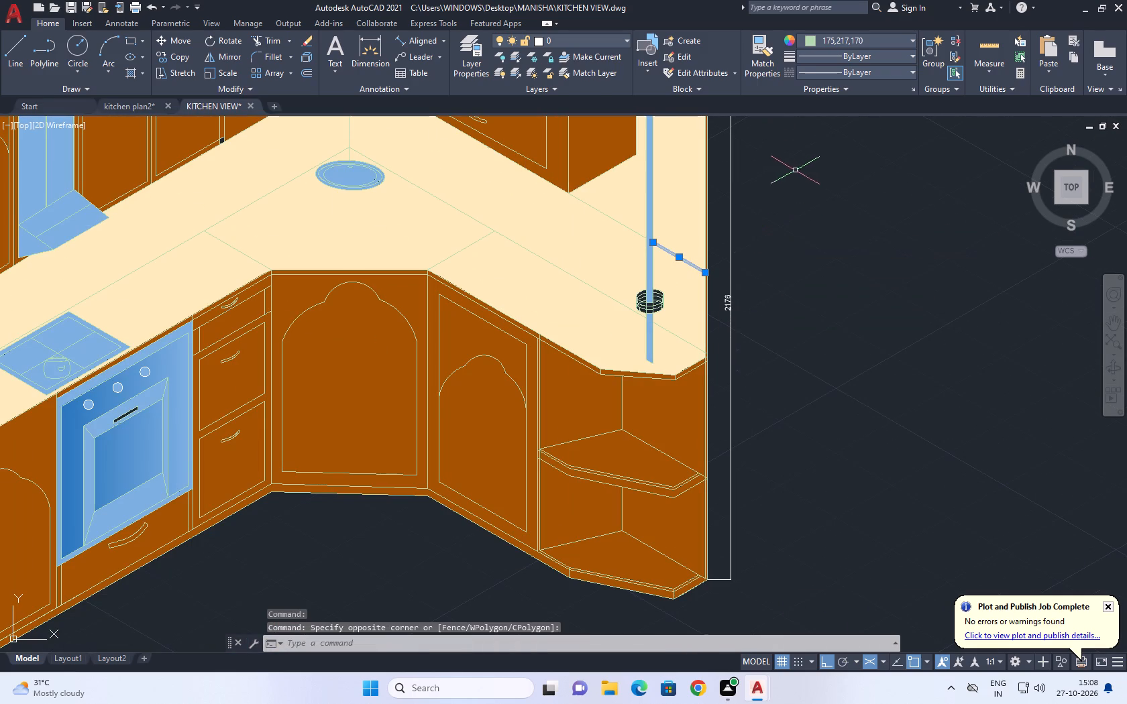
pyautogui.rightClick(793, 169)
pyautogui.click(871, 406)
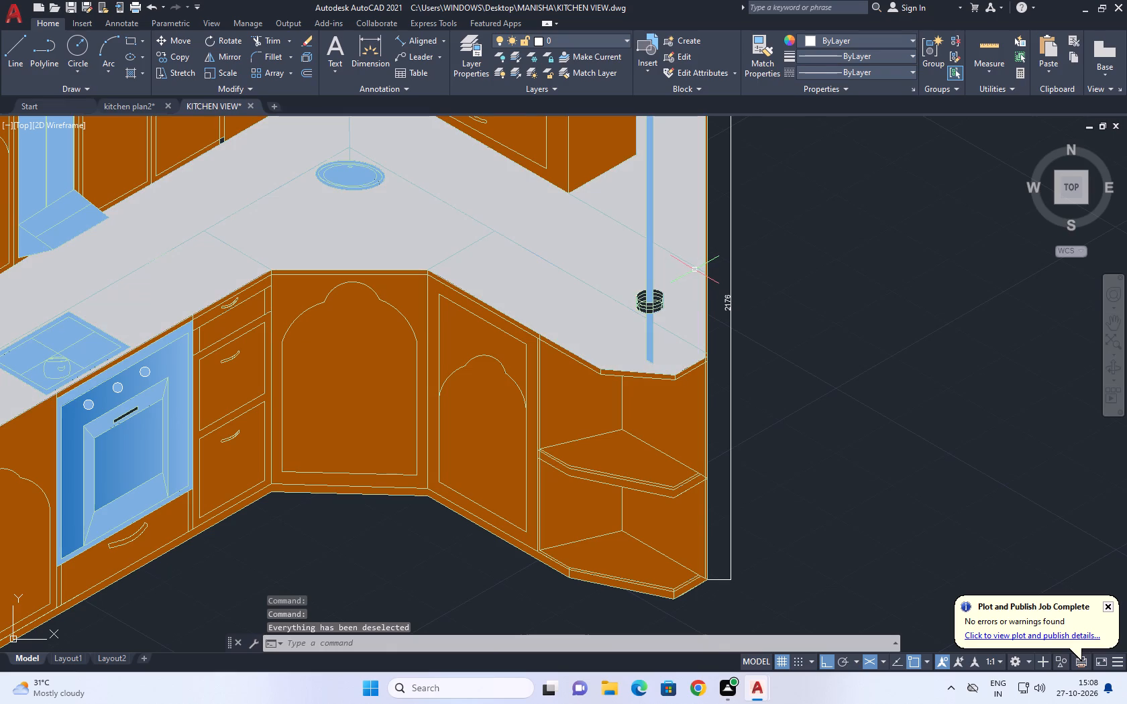
# Recolour all the light green straight linework of the kitchen view to cyan, selecting similar lines from one on the wall beside the pole.
pyautogui.click(696, 268)
pyautogui.moveTo(775, 266); pyautogui.dragTo(763, 263, button='right')
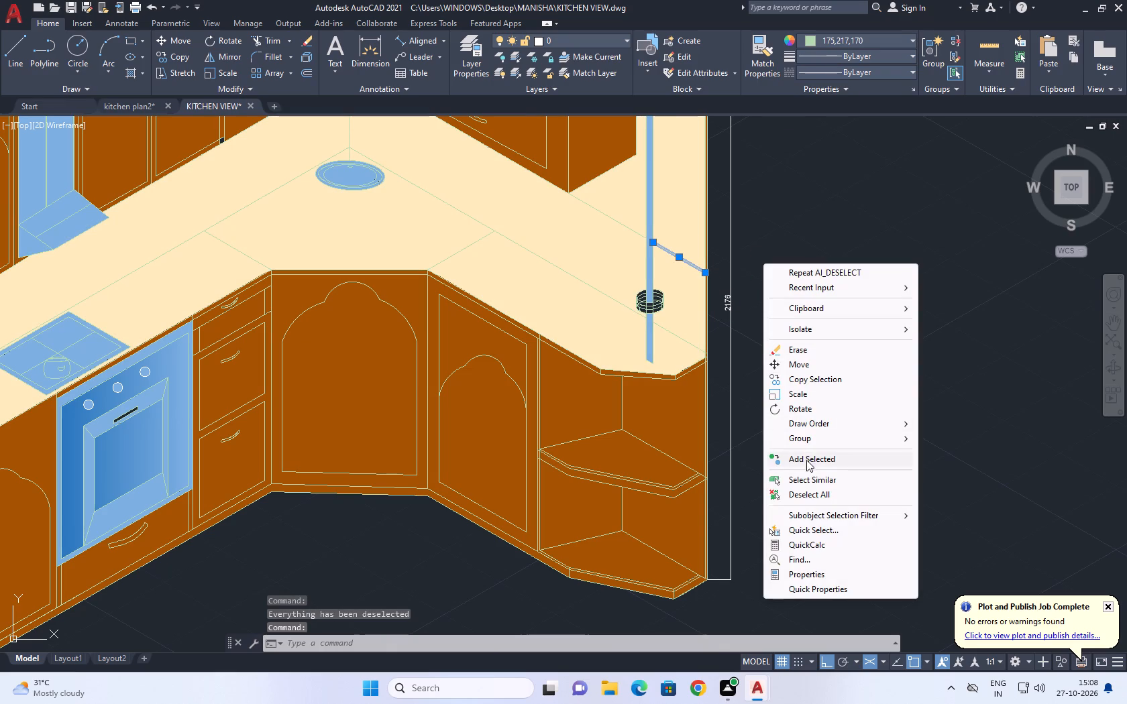
pyautogui.click(810, 478)
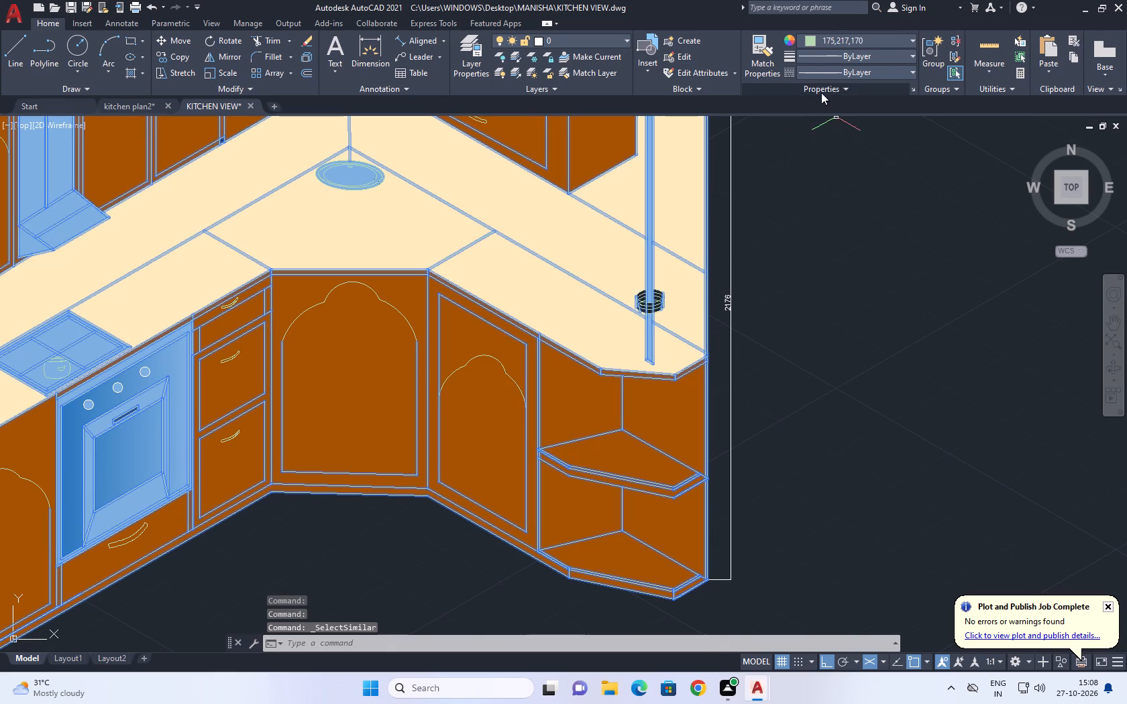
pyautogui.click(834, 36)
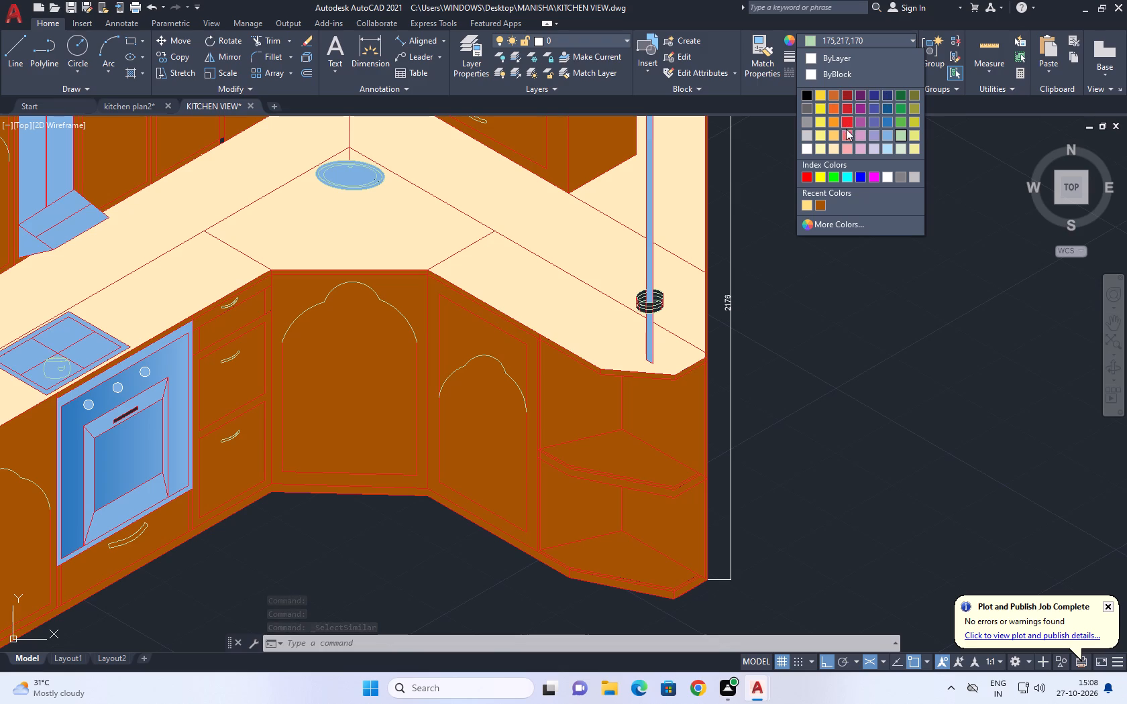
pyautogui.click(848, 174)
pyautogui.rightClick(872, 245)
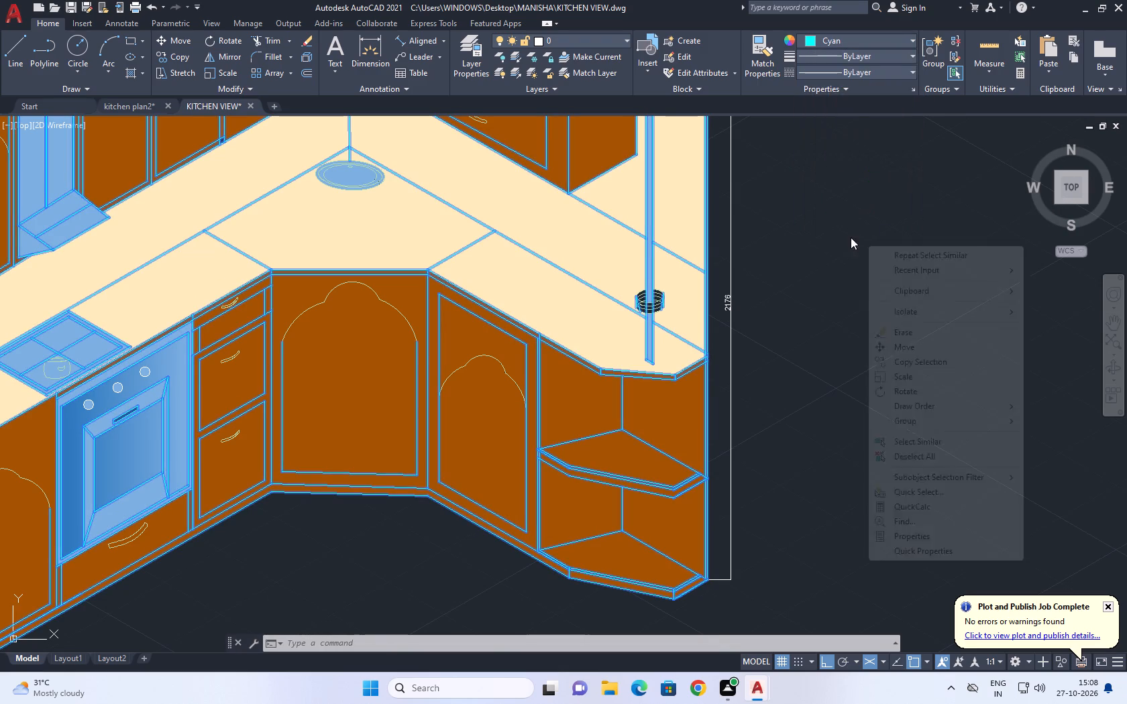
pyautogui.click(908, 457)
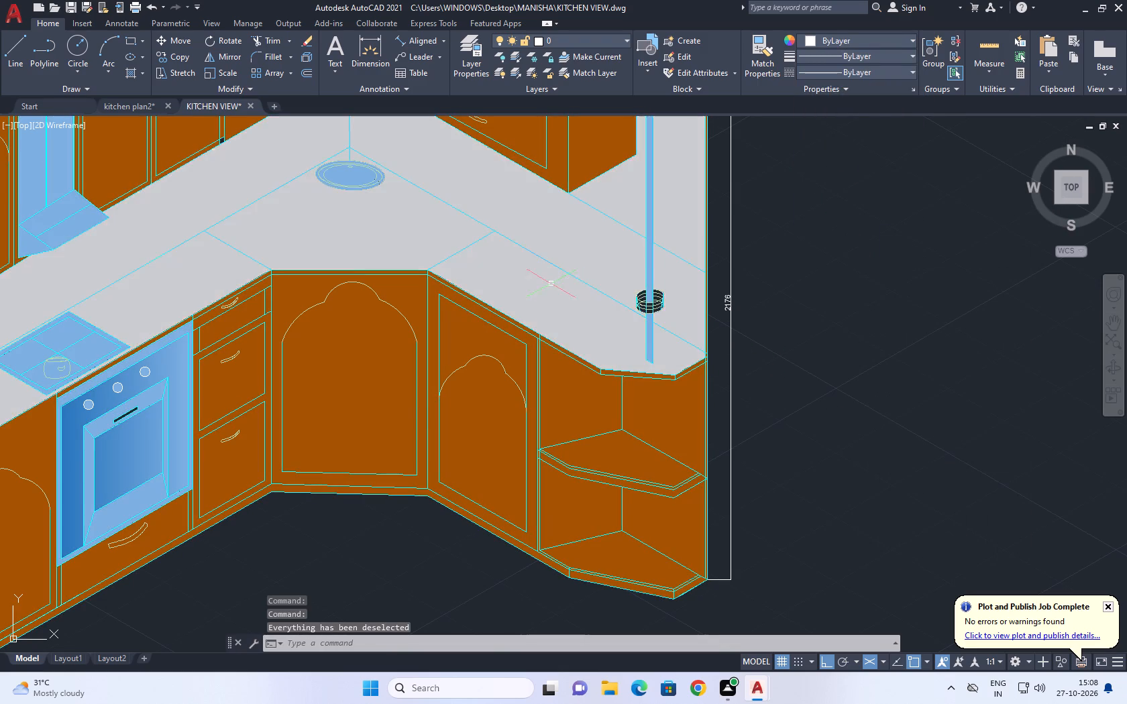
# Recolour the ring basket's light green elliptical curves on the blue pole, and all similar curves in the view, to cyan.
pyautogui.scroll(3, 595, 297)
pyautogui.scroll(2, 822, 325)
pyautogui.click(892, 341)
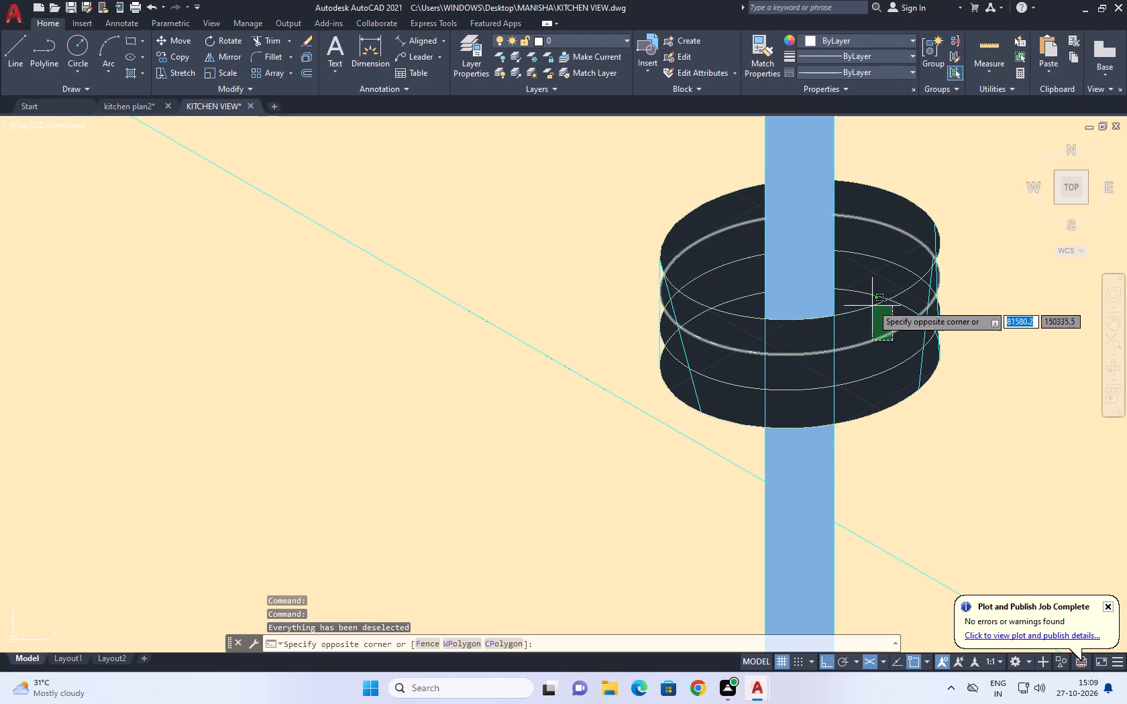
pyautogui.click(871, 302)
pyautogui.rightClick(867, 292)
pyautogui.click(924, 490)
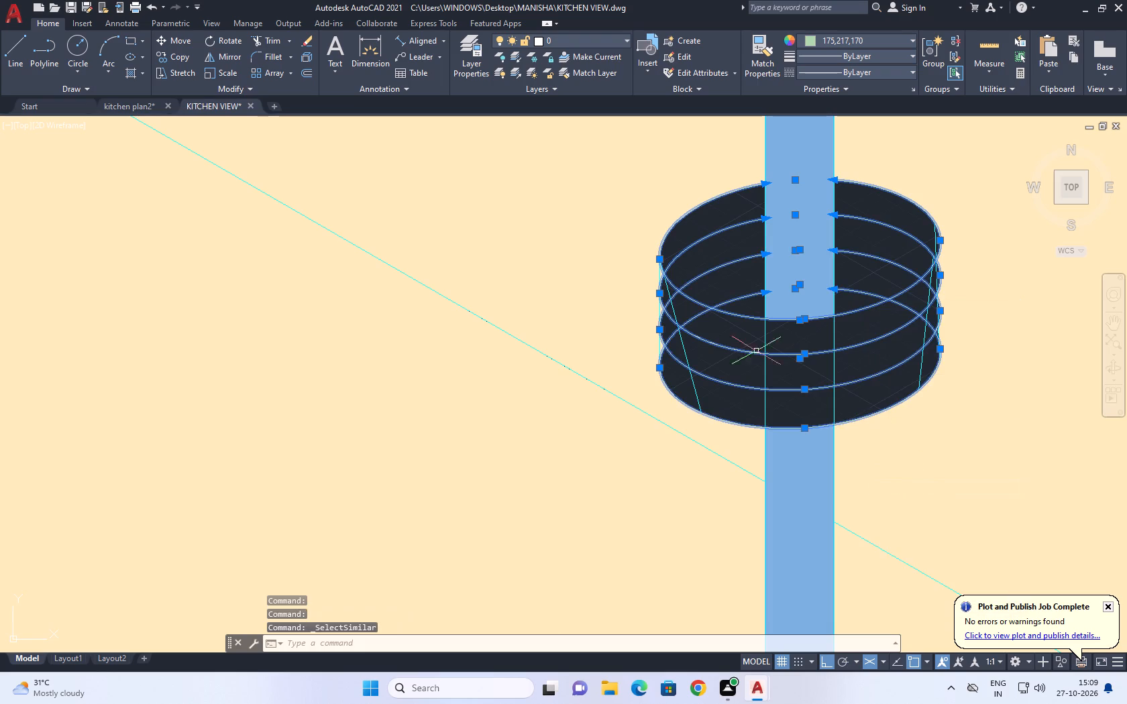
pyautogui.scroll(-5, 751, 346)
pyautogui.click(870, 42)
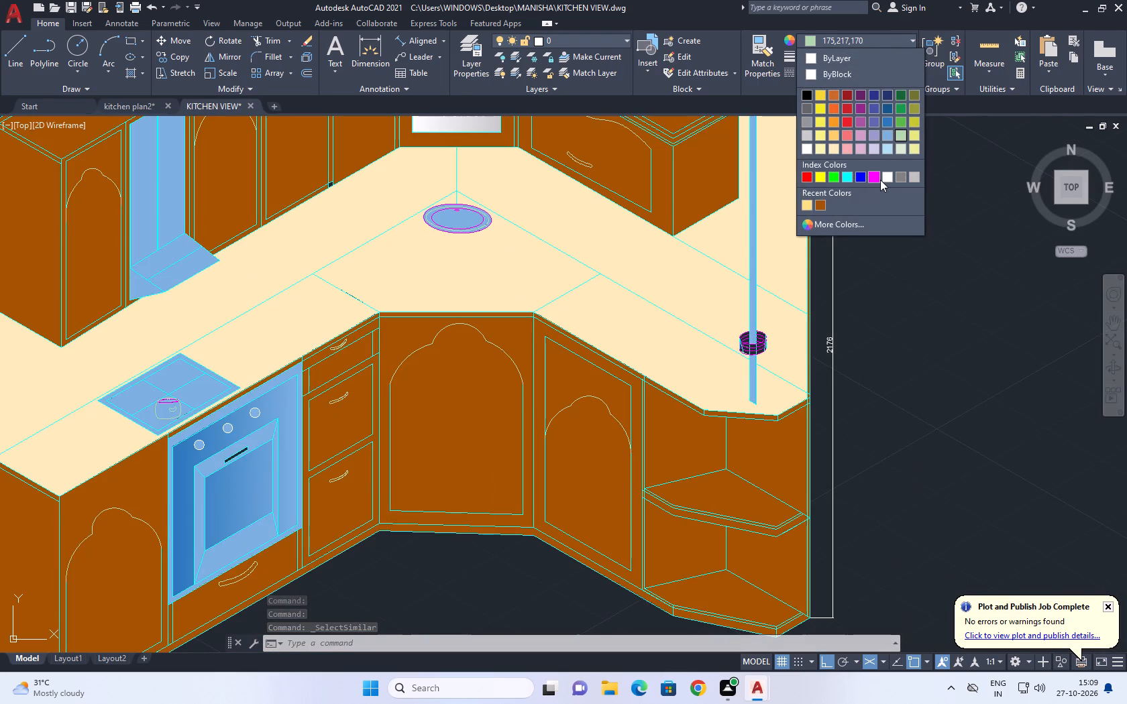
pyautogui.click(847, 174)
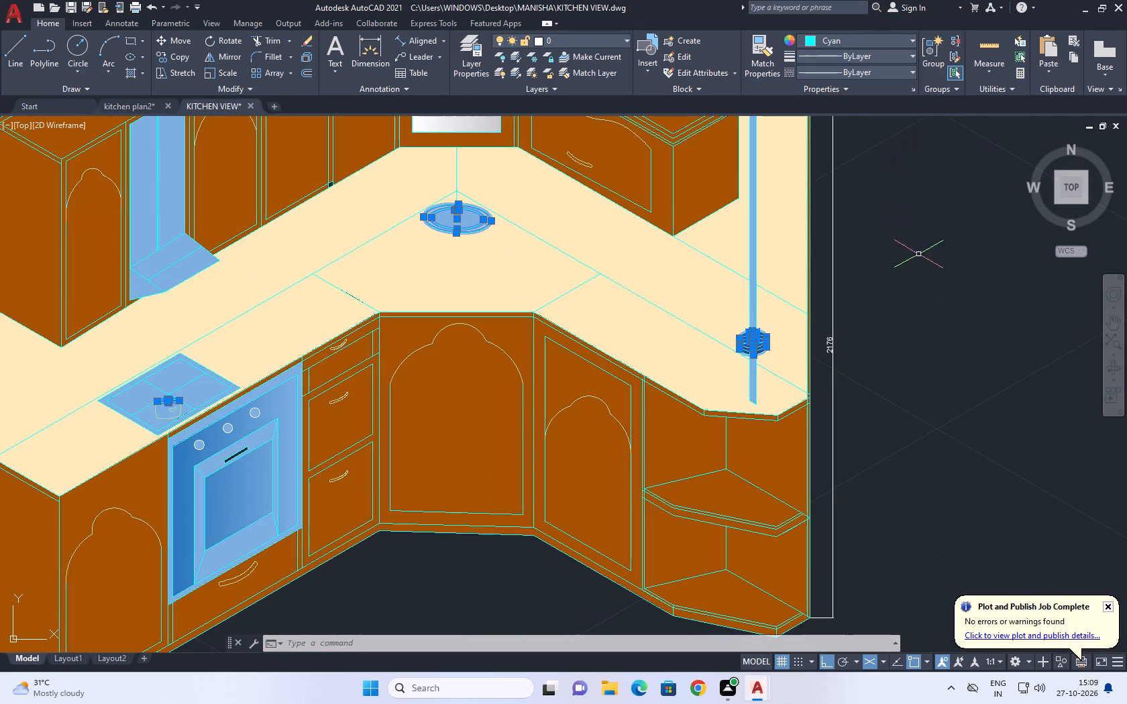
pyautogui.rightClick(918, 254)
pyautogui.click(955, 466)
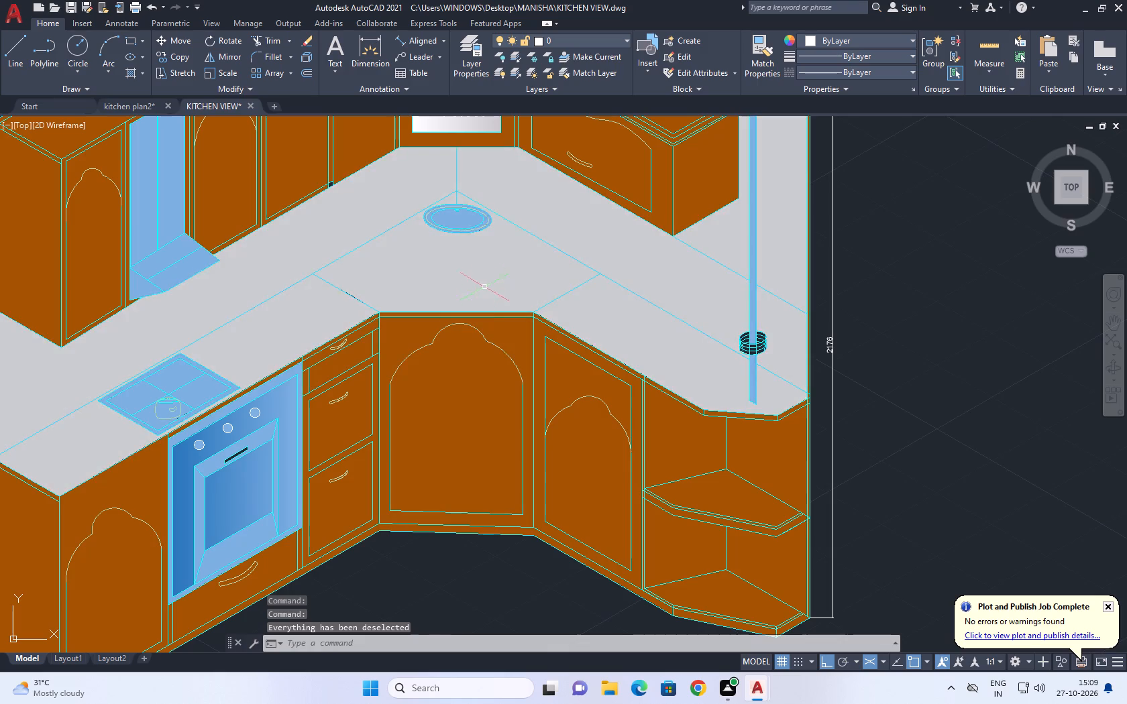
# Recolour the sink's remaining light green inner ring curve and all similar curves in the view to cyan.
pyautogui.scroll(3, 437, 243)
pyautogui.scroll(3, 550, 192)
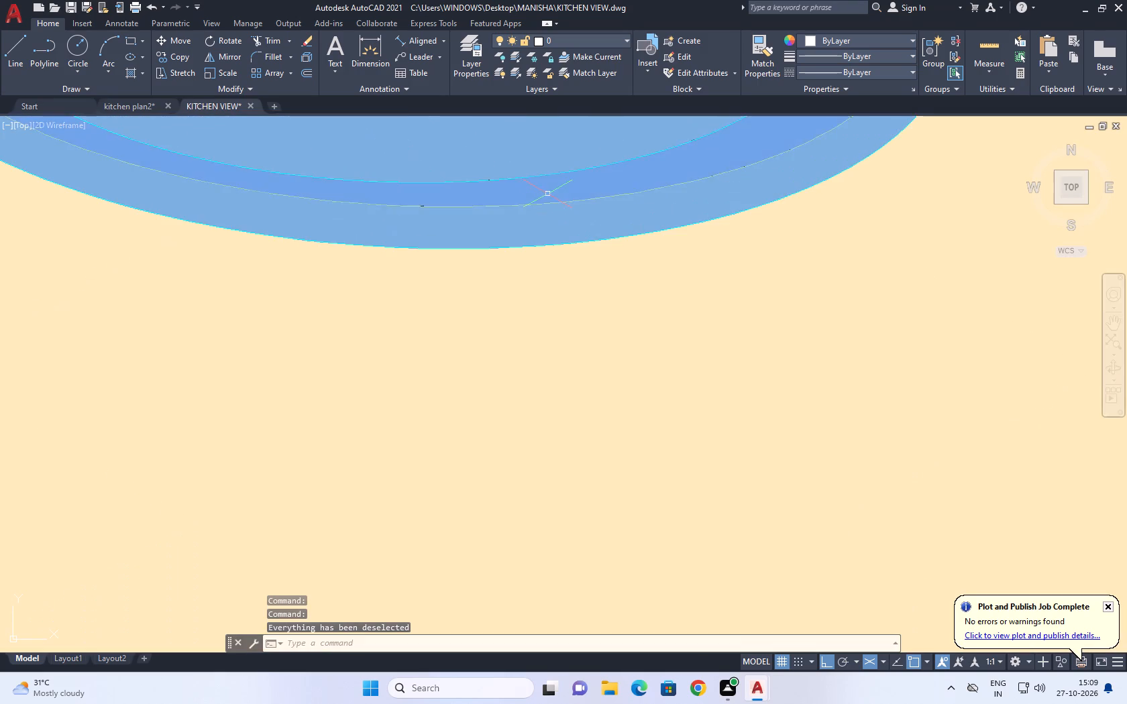
pyautogui.click(511, 205)
pyautogui.scroll(-12, 372, 236)
pyautogui.rightClick(579, 219)
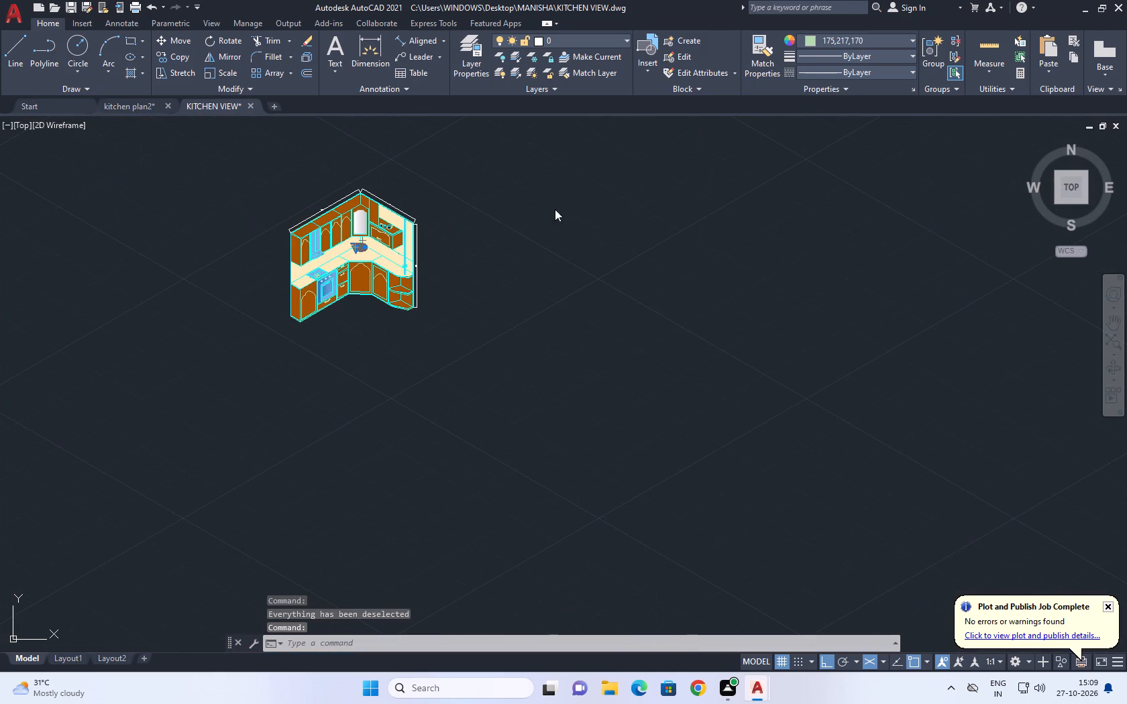
pyautogui.click(632, 448)
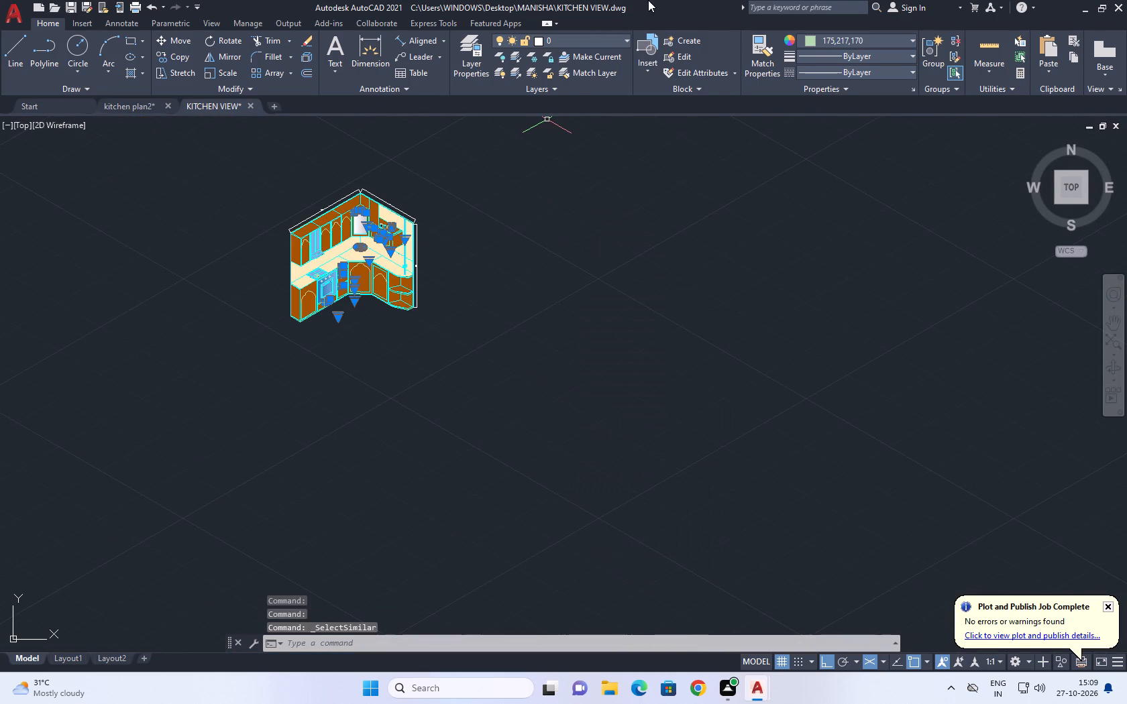
pyautogui.click(837, 40)
pyautogui.click(849, 176)
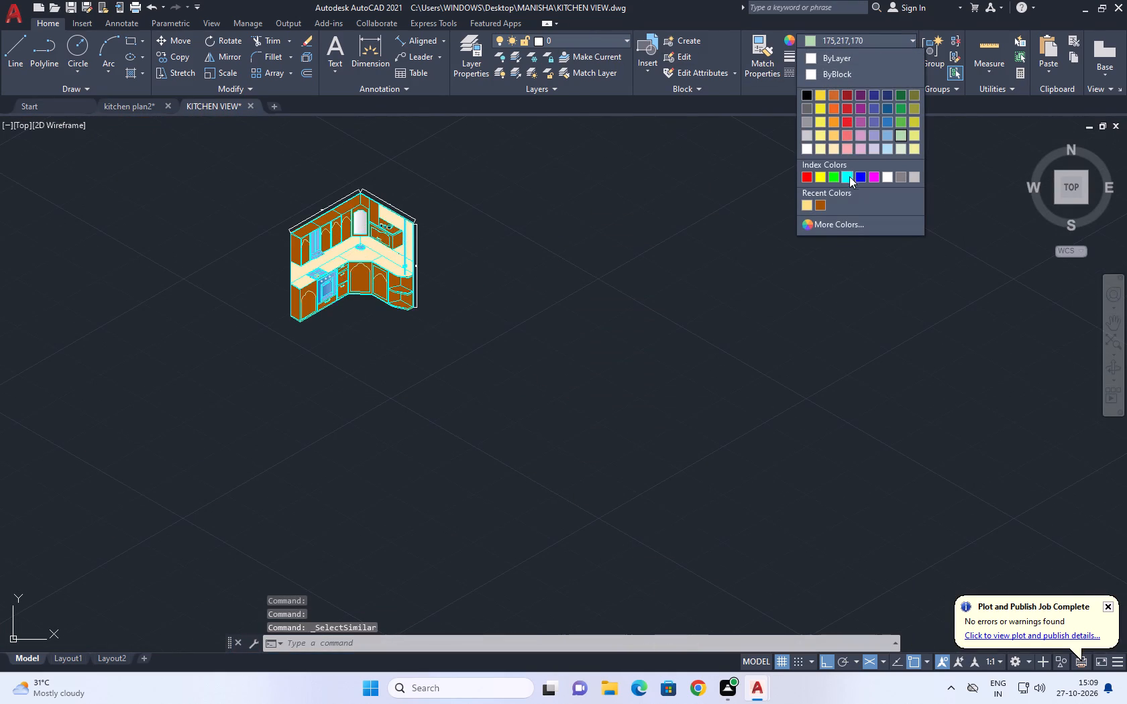
pyautogui.rightClick(627, 186)
pyautogui.click(678, 394)
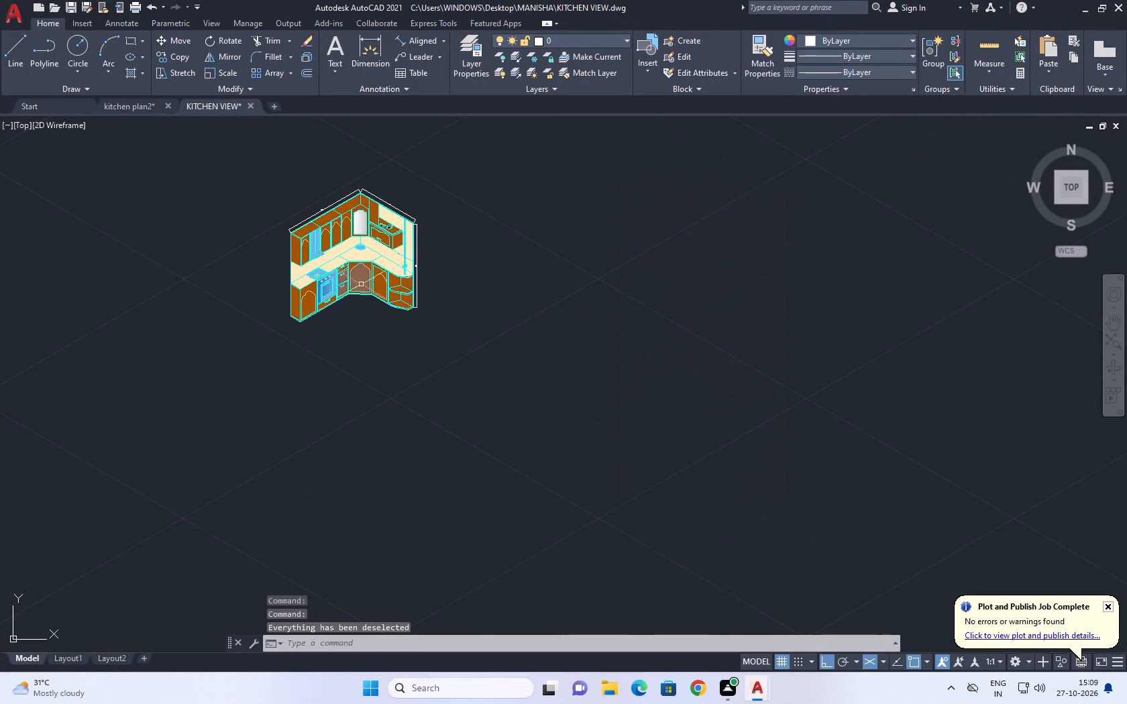
# Recolour the light green arch curve on the upper cabinet door beside the hood, and all similar curves, to cyan.
pyautogui.scroll(3, 264, 245)
pyautogui.scroll(1, 458, 254)
pyautogui.scroll(2, 407, 229)
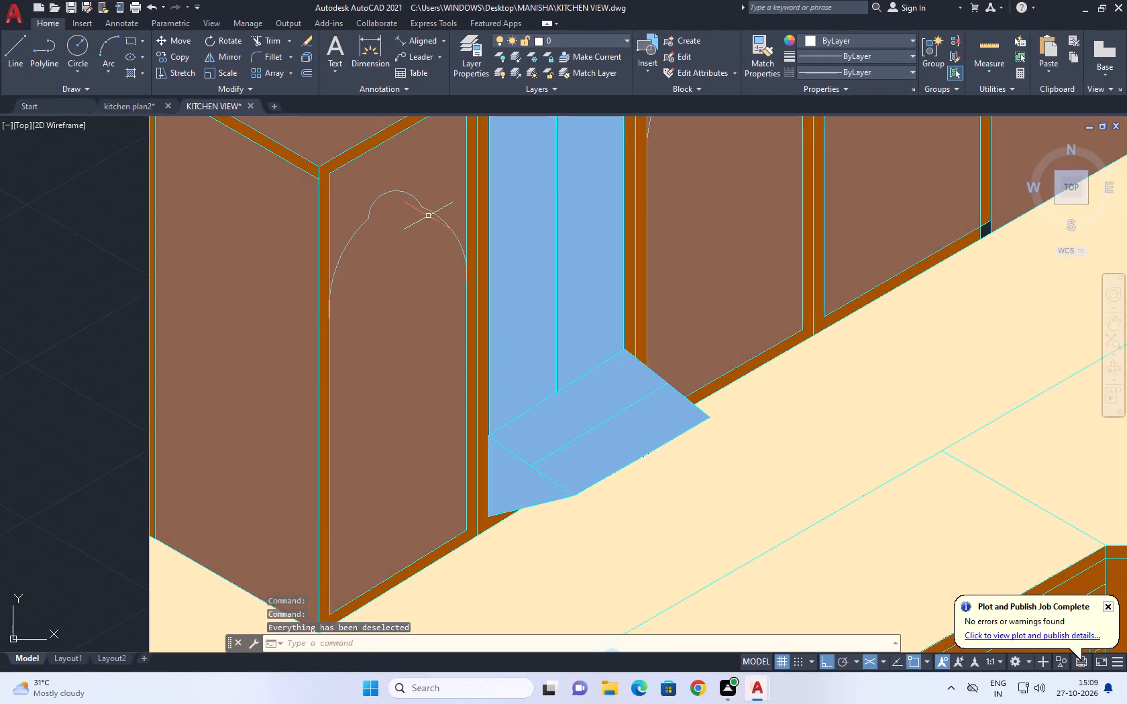
pyautogui.click(435, 212)
pyautogui.scroll(-4, 433, 225)
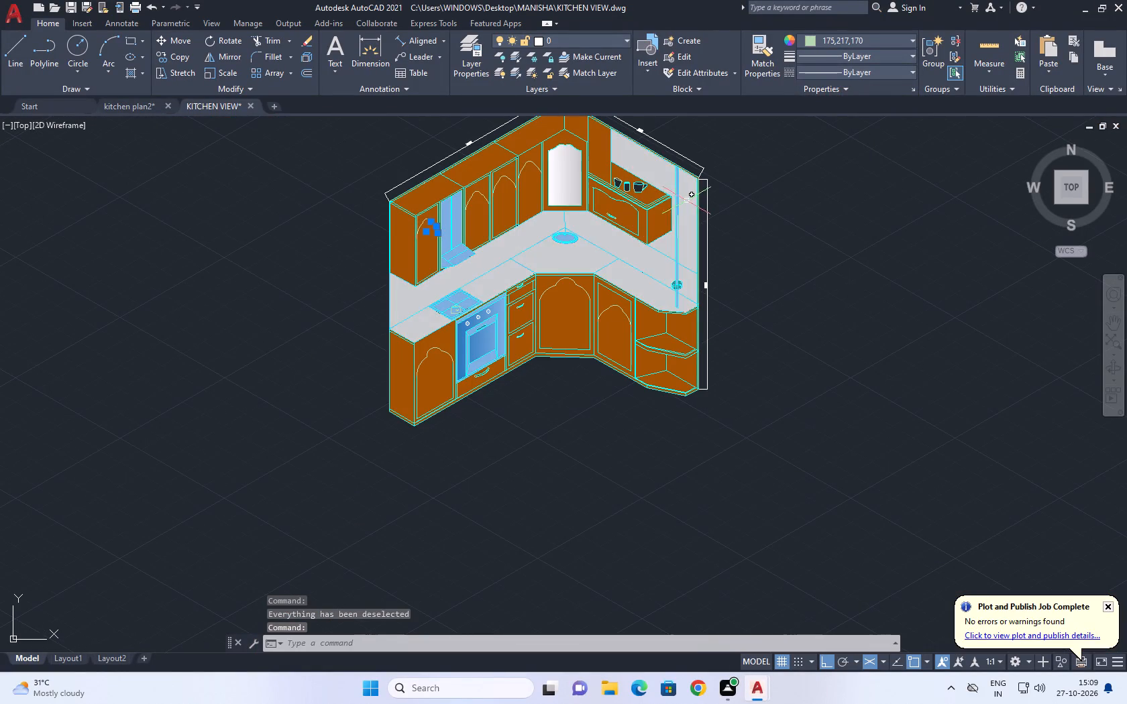
pyautogui.rightClick(753, 192)
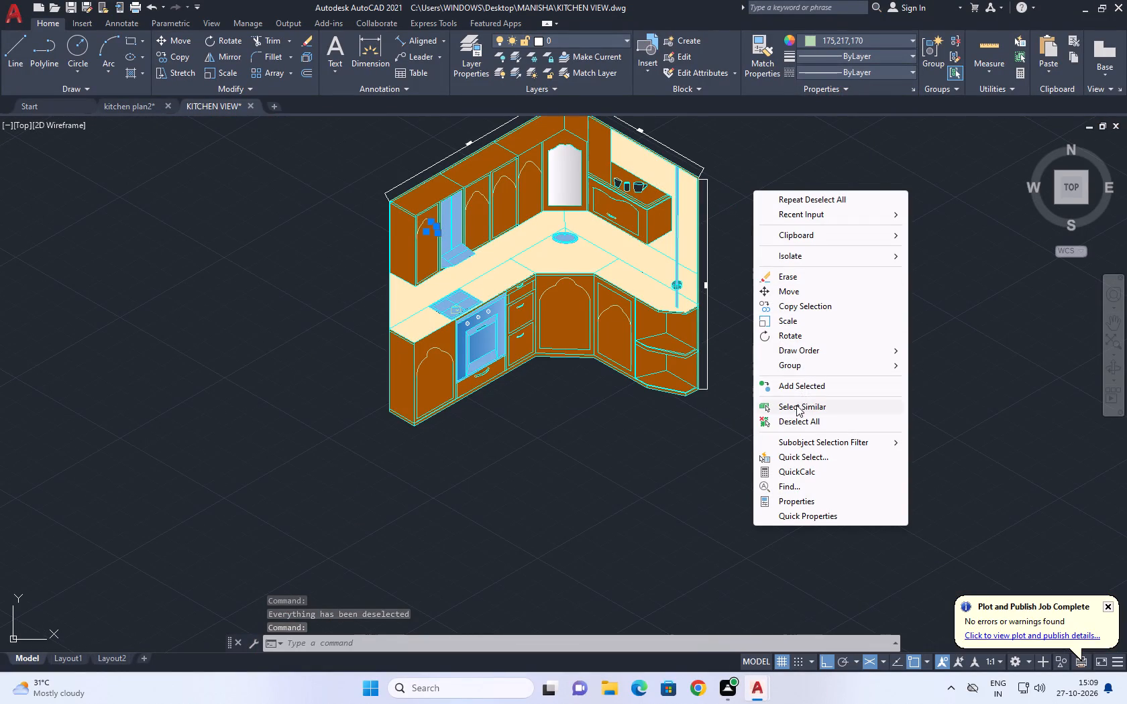
pyautogui.click(796, 405)
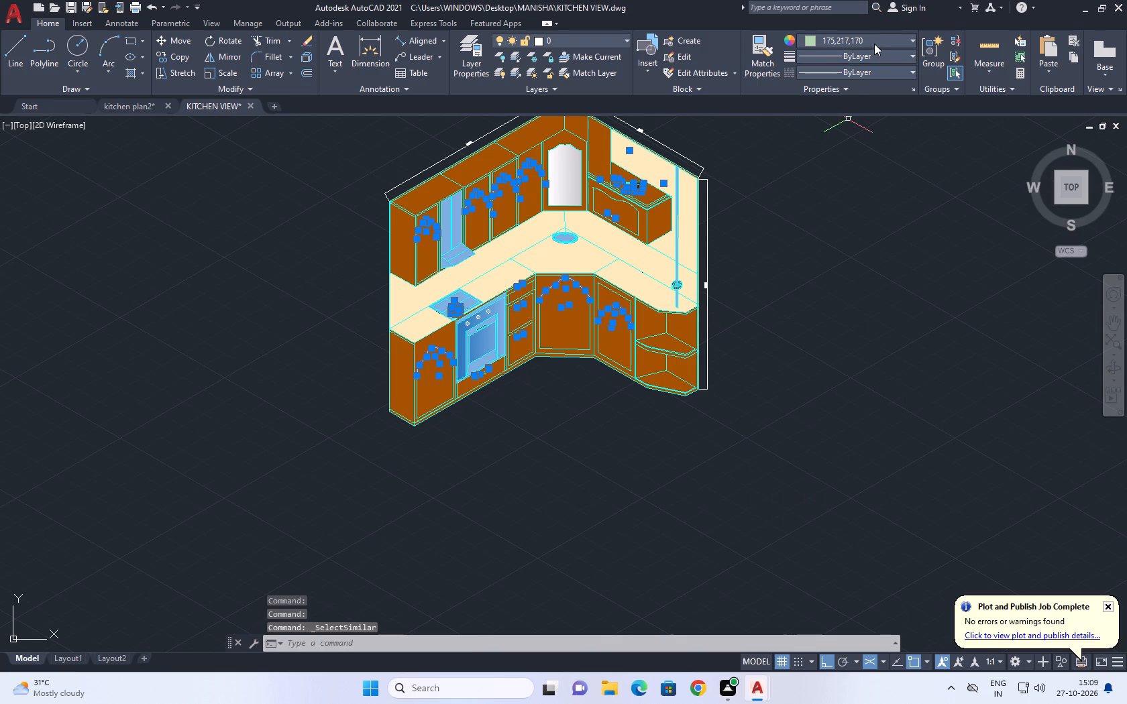
pyautogui.click(874, 38)
pyautogui.click(845, 177)
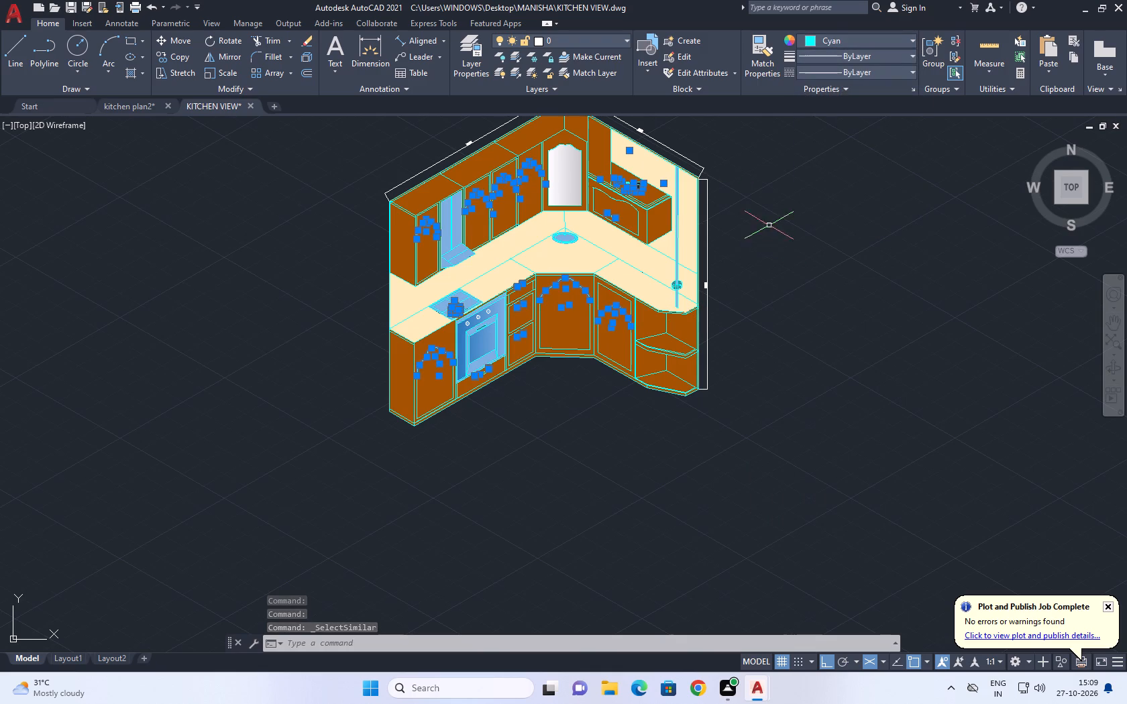
pyautogui.rightClick(768, 143)
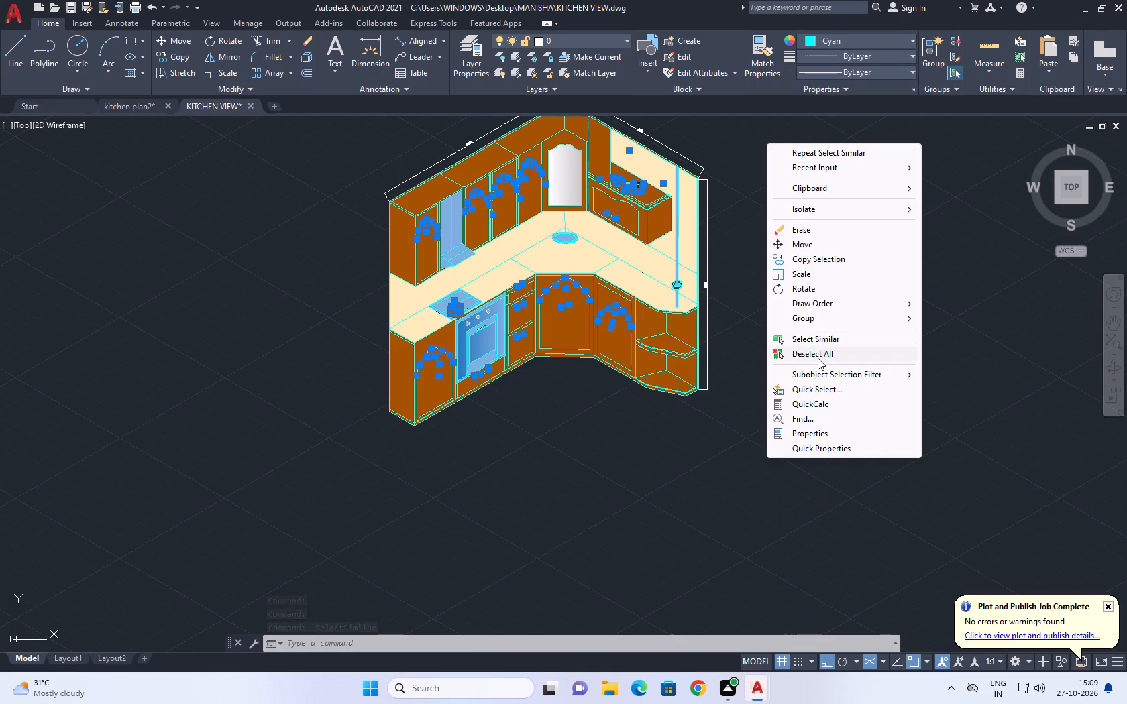
pyautogui.click(818, 358)
# Fill the small unhatched gap at the upper cabinets' bottom edge with a solid hatch and match it to the colour 32 door hatch.
pyautogui.scroll(2, 482, 216)
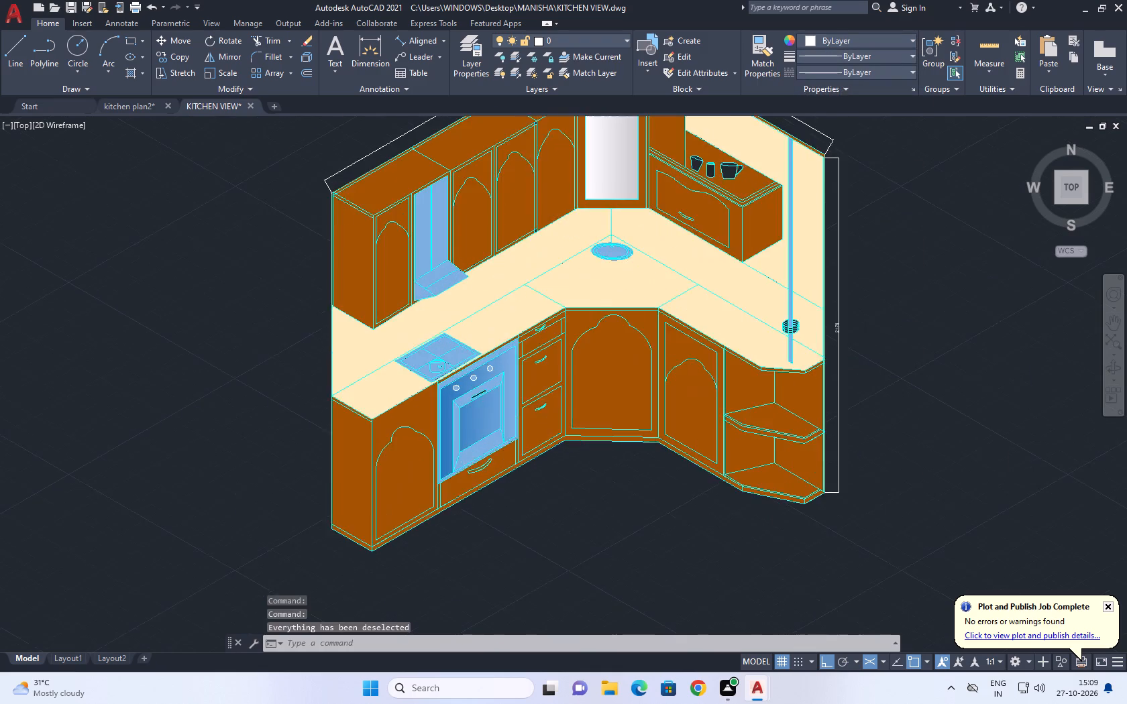
pyautogui.moveTo(610, 243); pyautogui.dragTo(576, 252, button='middle')
pyautogui.scroll(3, 554, 263)
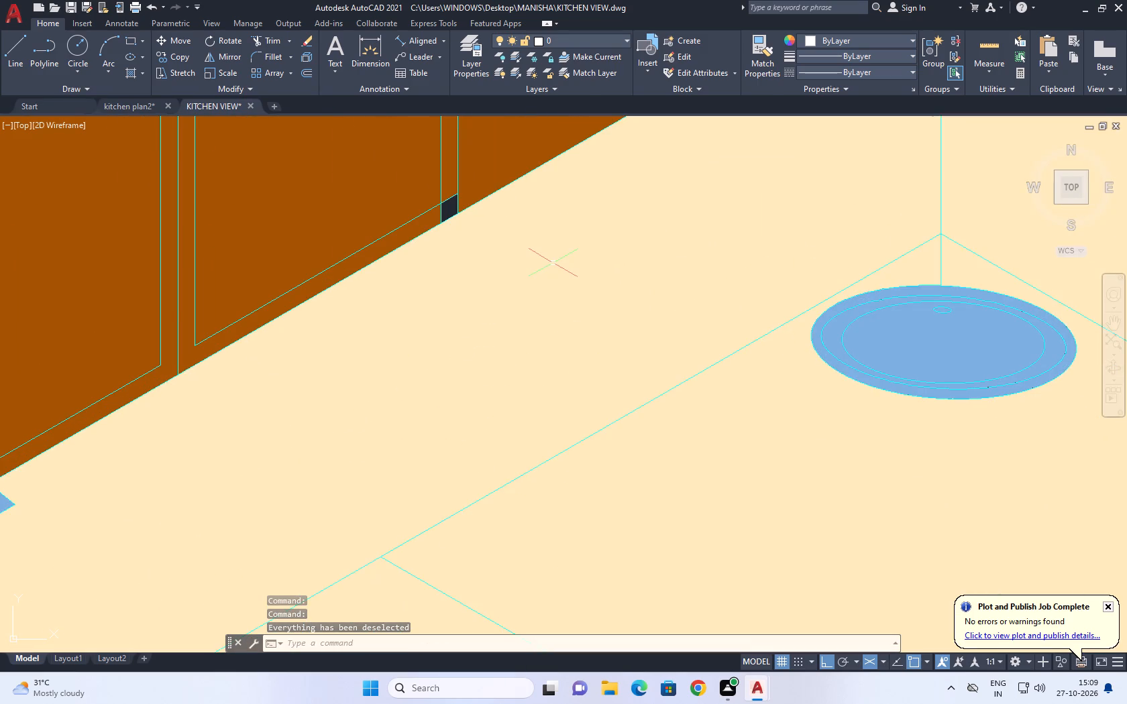
pyautogui.write('H')
pyautogui.press('space')
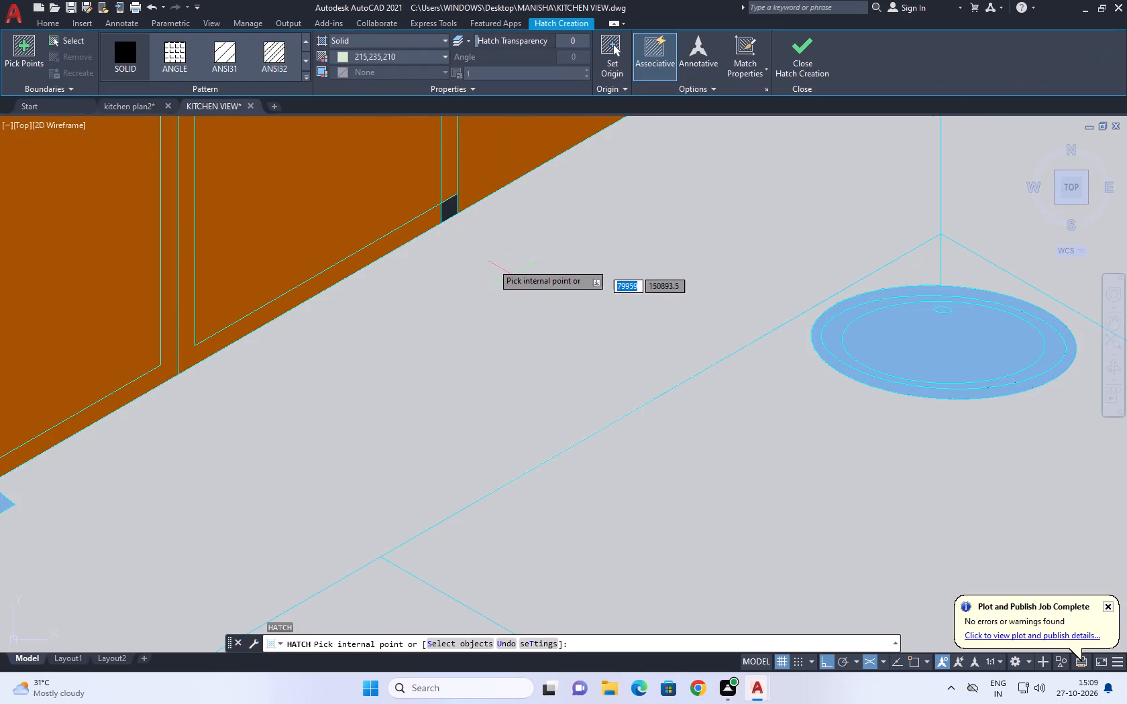
pyautogui.click(450, 207)
pyautogui.press('Escape')
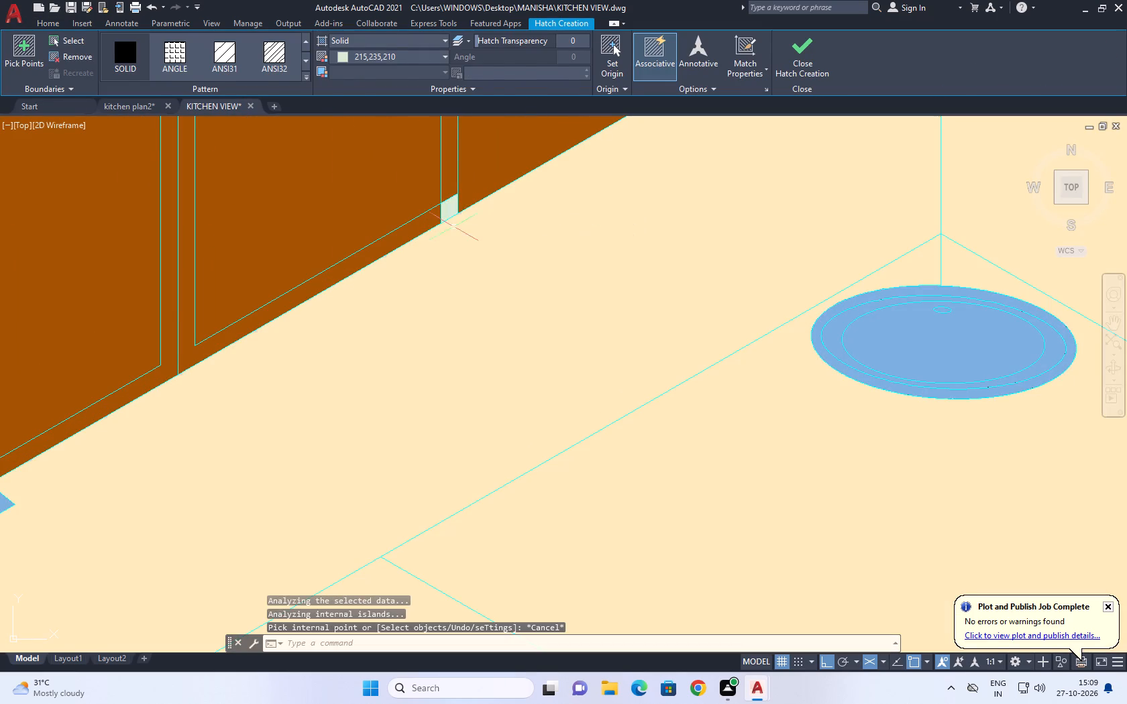
pyautogui.write('MA')
pyautogui.press('space')
pyautogui.click(495, 169)
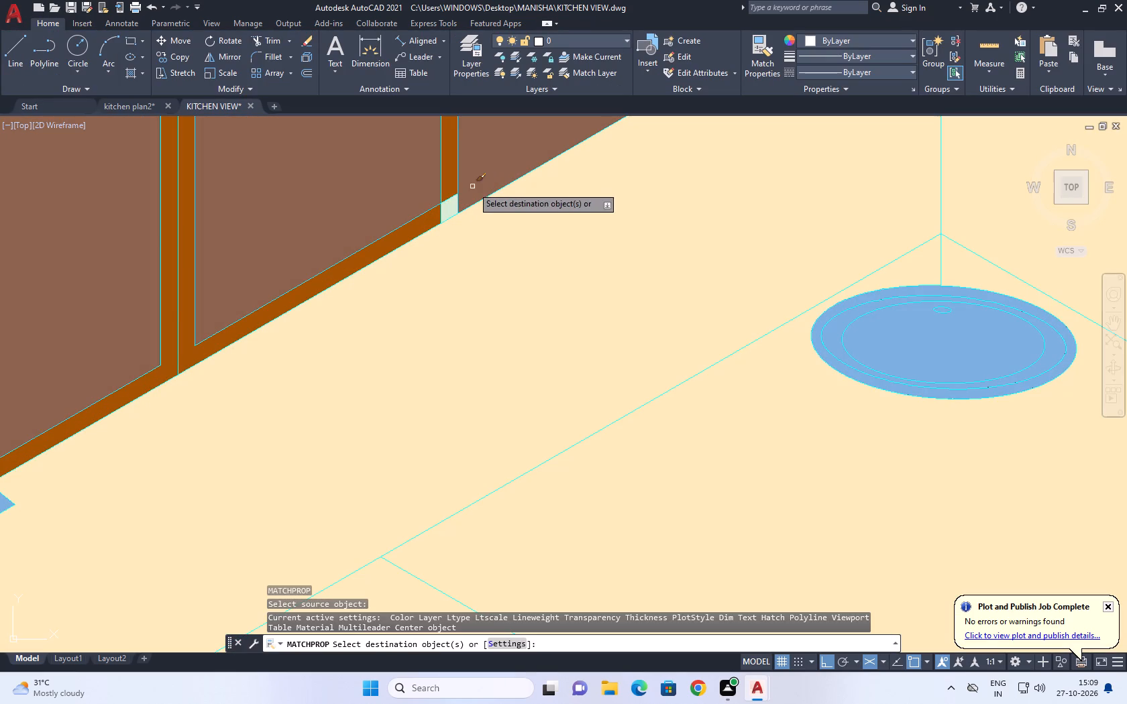
pyautogui.click(449, 204)
pyautogui.press('Escape')
pyautogui.scroll(-5, 458, 220)
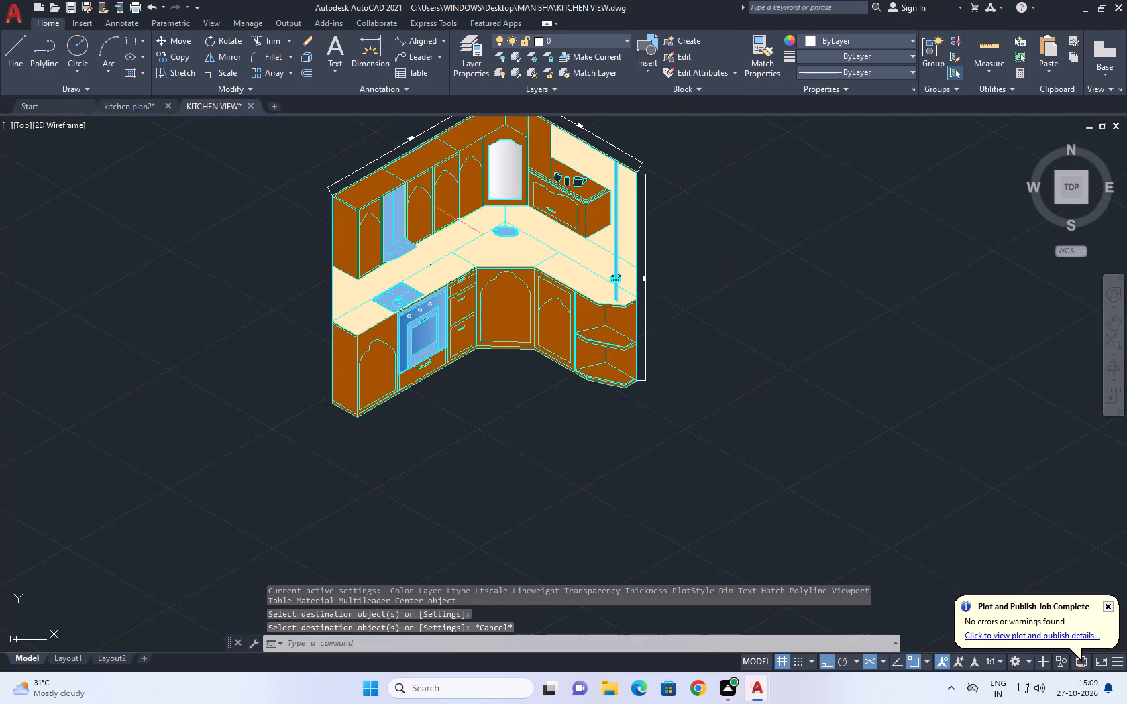
# Examine the recoloured kitchen view around the open corner shelves, the upper cabinet accessories and the overall drawing.
pyautogui.middleClick(653, 178)
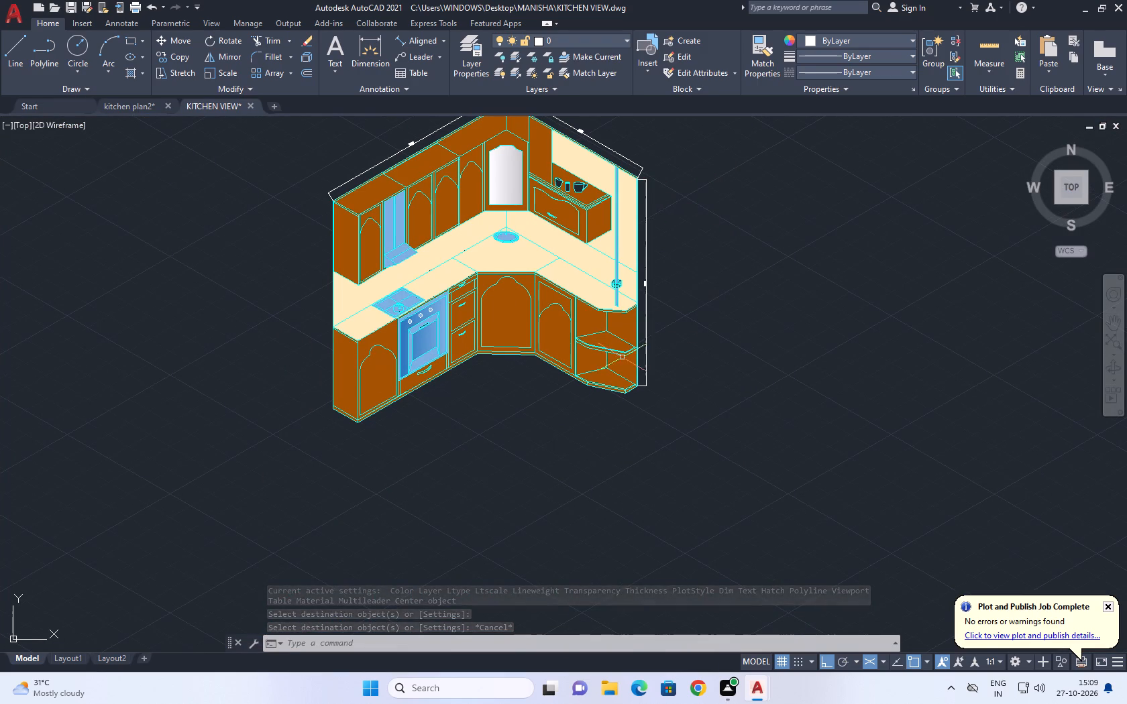
pyautogui.scroll(2, 608, 364)
pyautogui.moveTo(582, 286); pyautogui.dragTo(685, 375, button='middle')
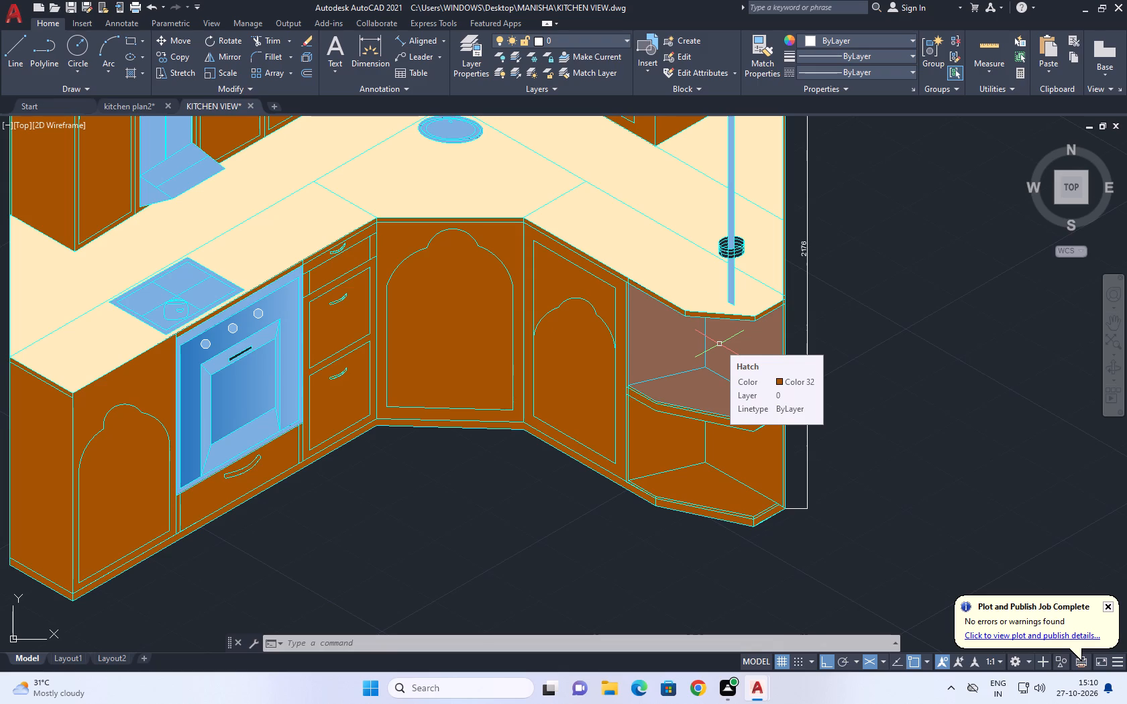
pyautogui.moveTo(781, 247); pyautogui.dragTo(718, 310, button='middle')
pyautogui.scroll(-2, 665, 257)
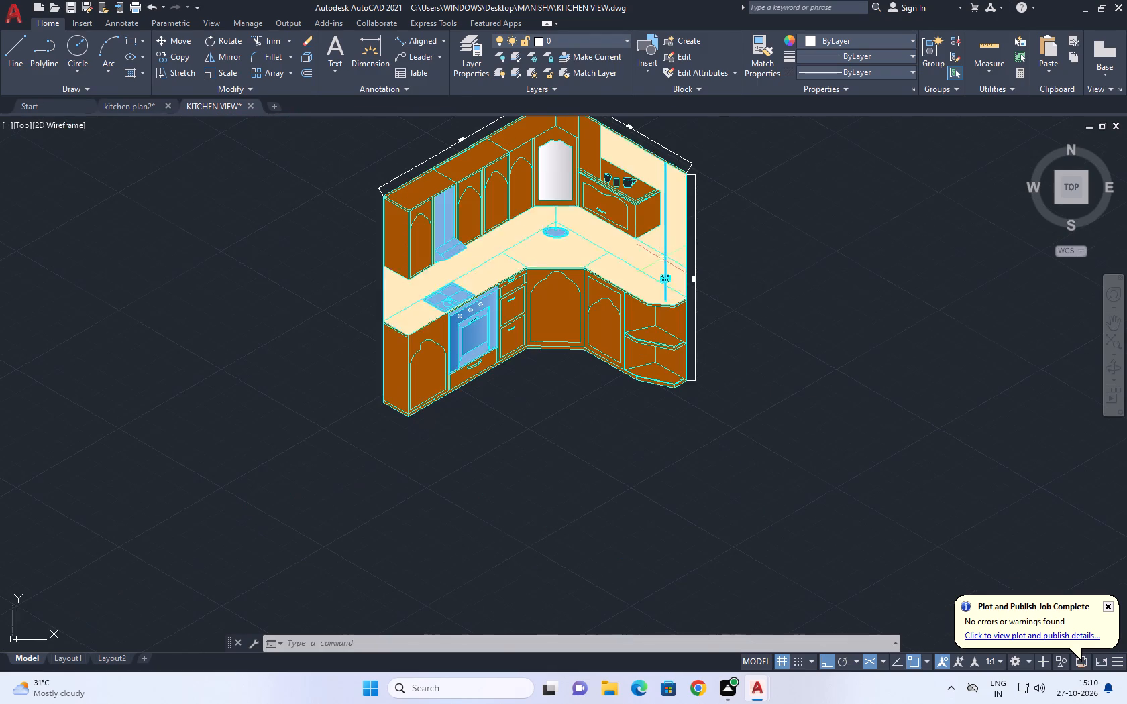
pyautogui.moveTo(683, 238); pyautogui.dragTo(699, 367, button='middle')
pyautogui.moveTo(697, 367); pyautogui.dragTo(684, 361, button='middle')
pyautogui.scroll(3, 674, 260)
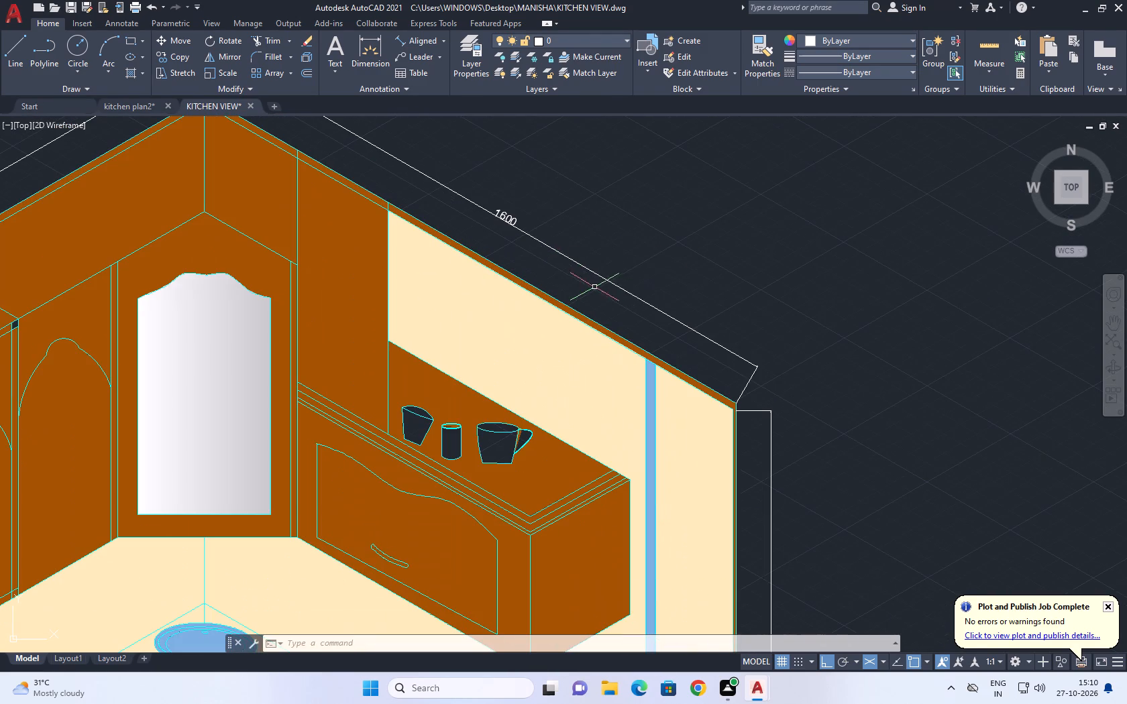
pyautogui.moveTo(882, 155); pyautogui.dragTo(776, 198, button='middle')
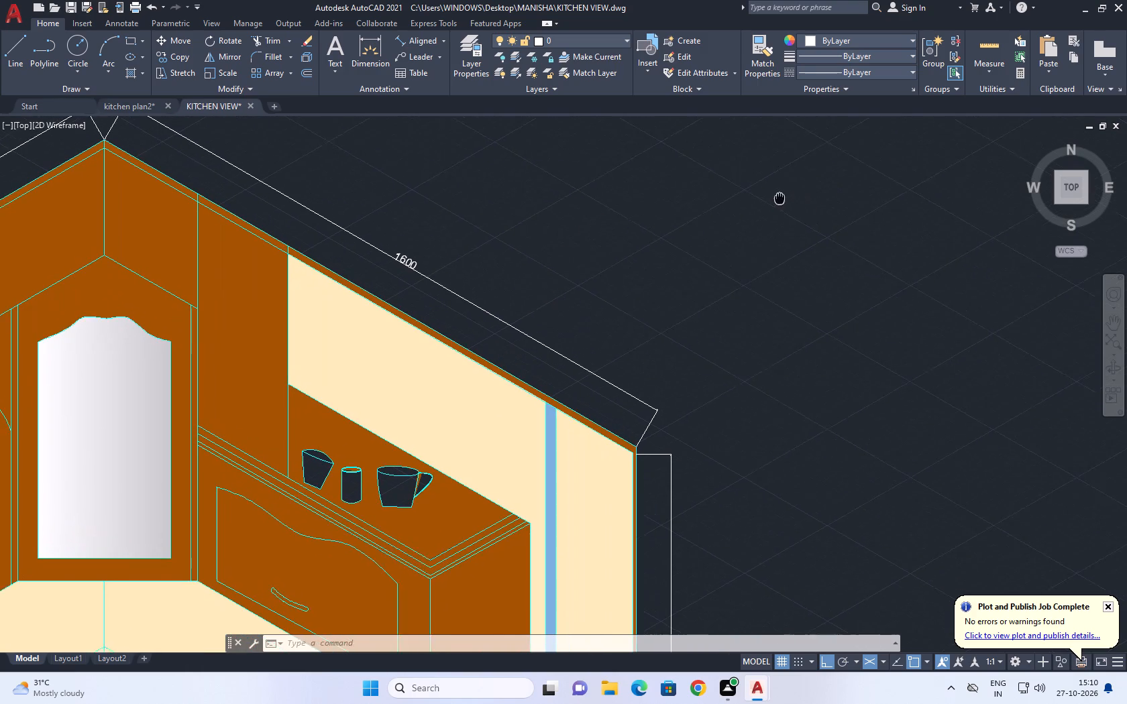
pyautogui.moveTo(776, 198); pyautogui.dragTo(767, 202, button='middle')
pyautogui.middleClick(766, 203)
pyautogui.scroll(-2, 604, 276)
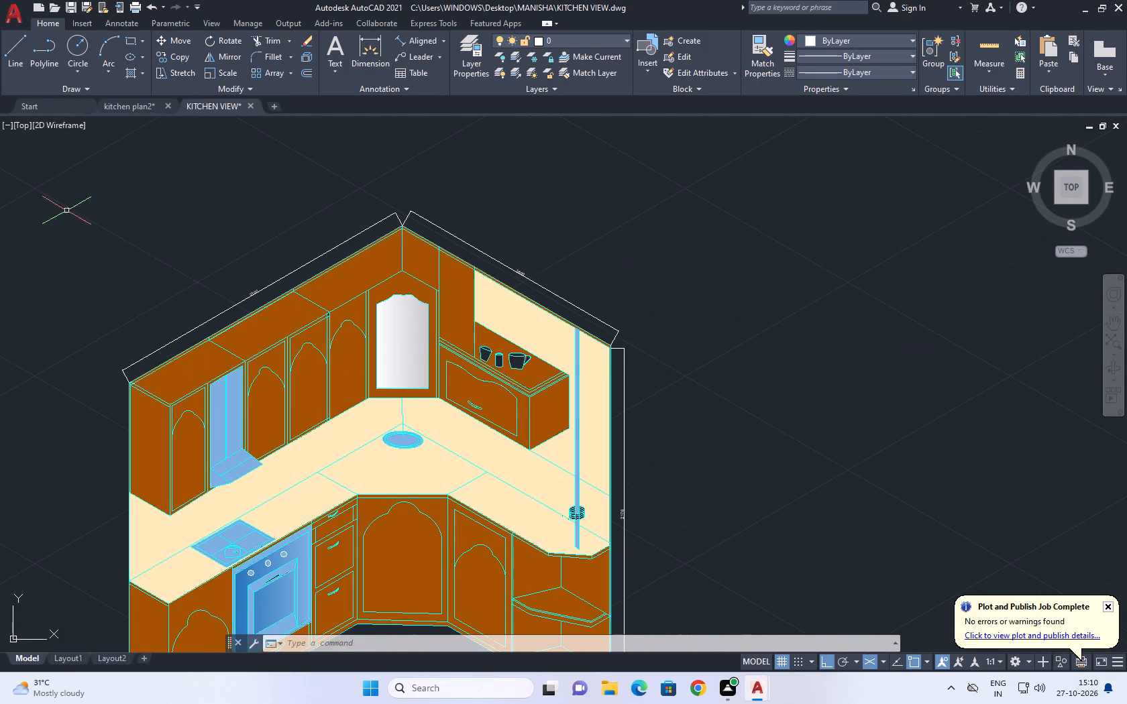
pyautogui.moveTo(164, 364); pyautogui.dragTo(381, 145, button='middle')
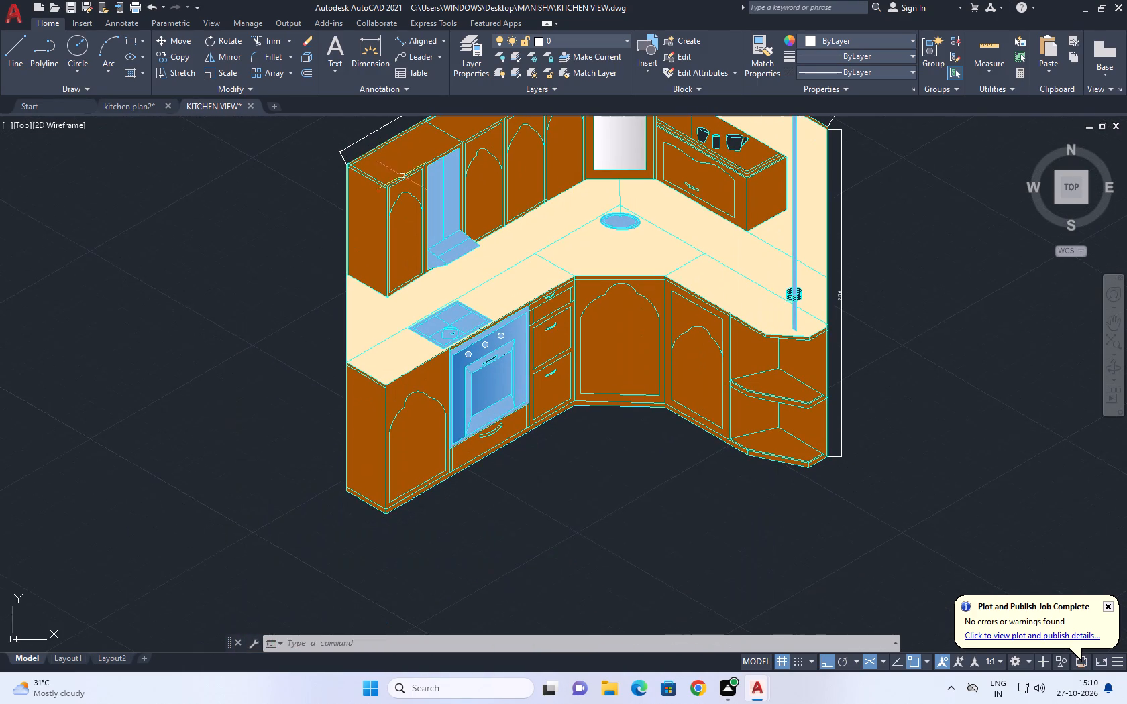
pyautogui.moveTo(831, 250); pyautogui.dragTo(747, 341, button='middle')
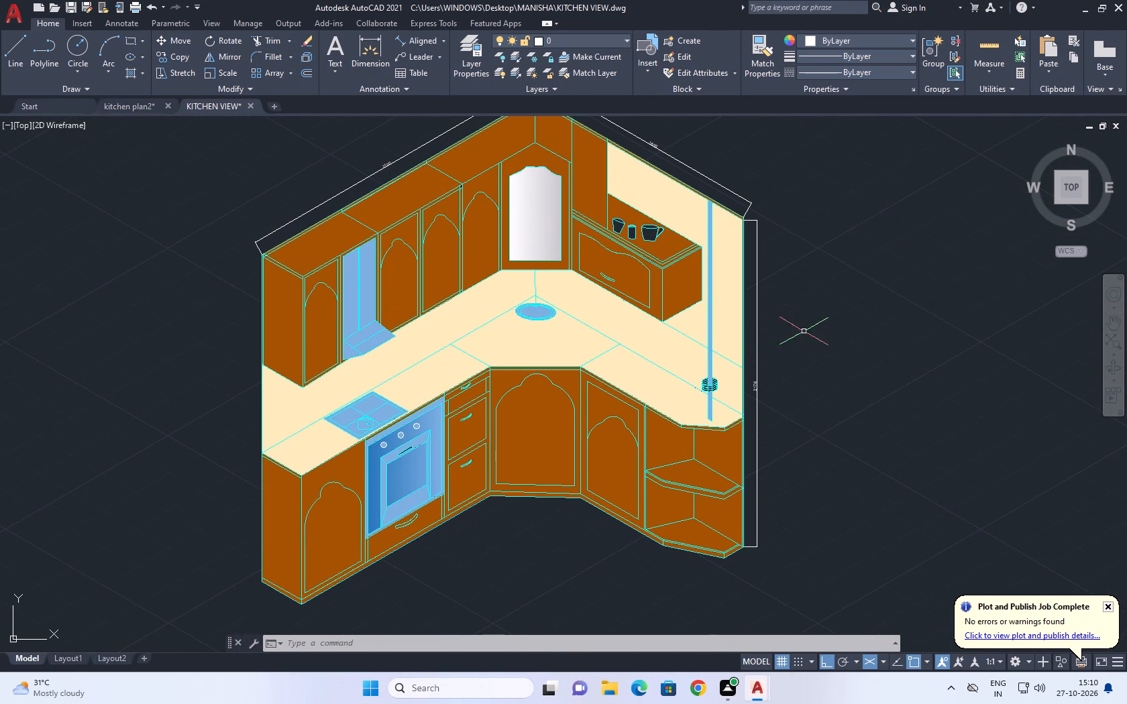
# Recolour the dimension along the kitchen's upper edge on the open-shelf side, and all similar dimensions, to red 237,31,36.
pyautogui.scroll(-1, 749, 322)
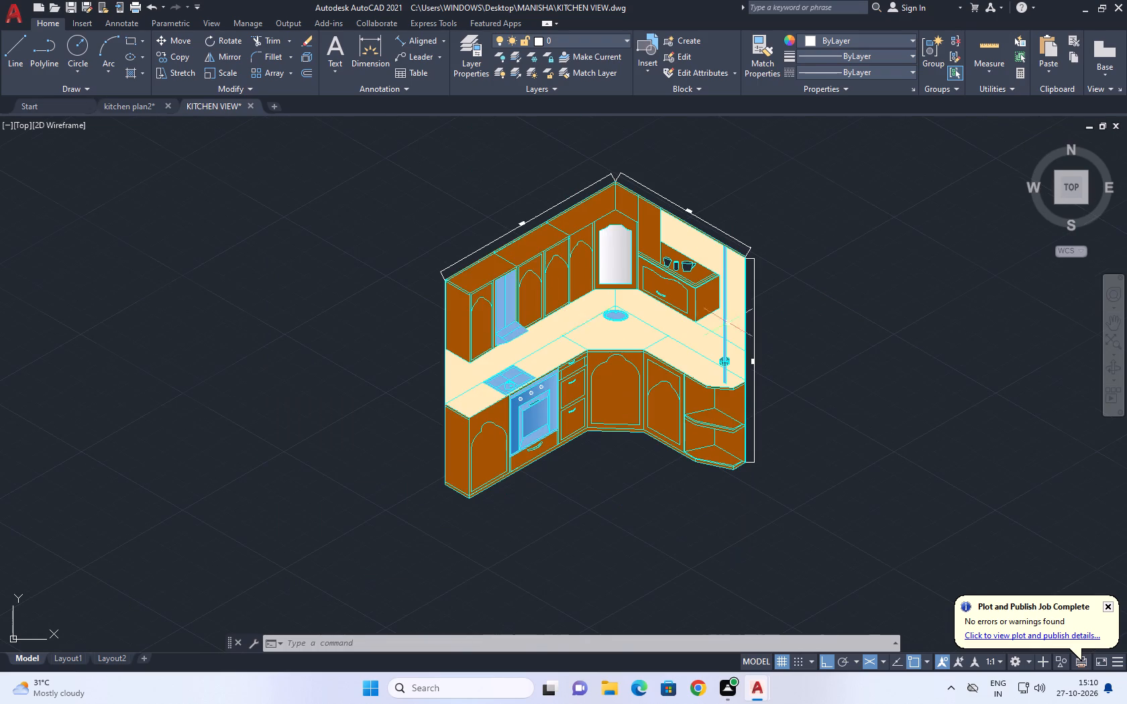
pyautogui.moveTo(775, 361); pyautogui.dragTo(712, 359, button='middle')
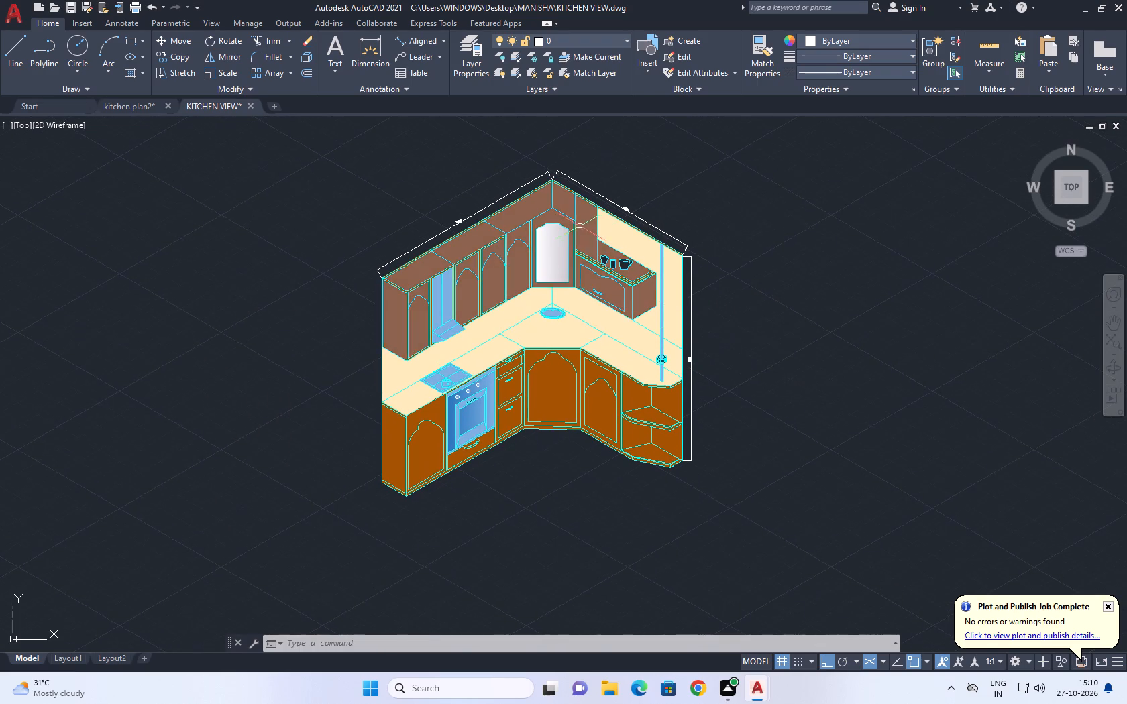
pyautogui.scroll(2, 616, 211)
pyautogui.click(626, 207)
pyautogui.click(605, 180)
pyautogui.rightClick(706, 179)
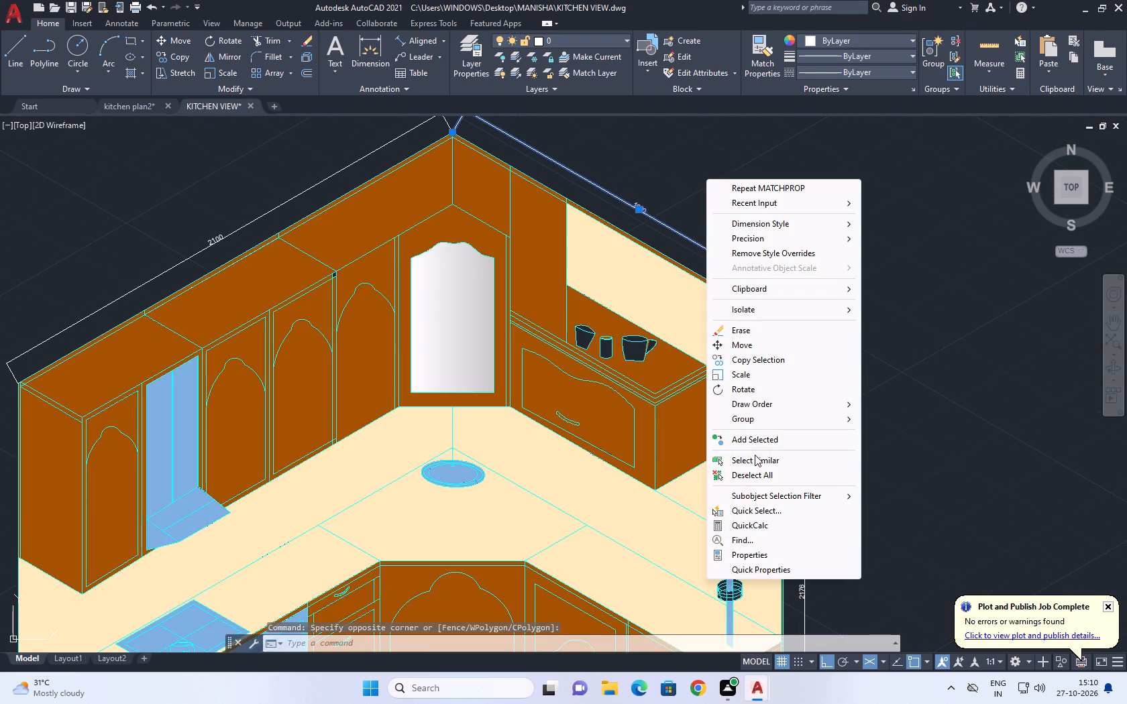
pyautogui.click(754, 457)
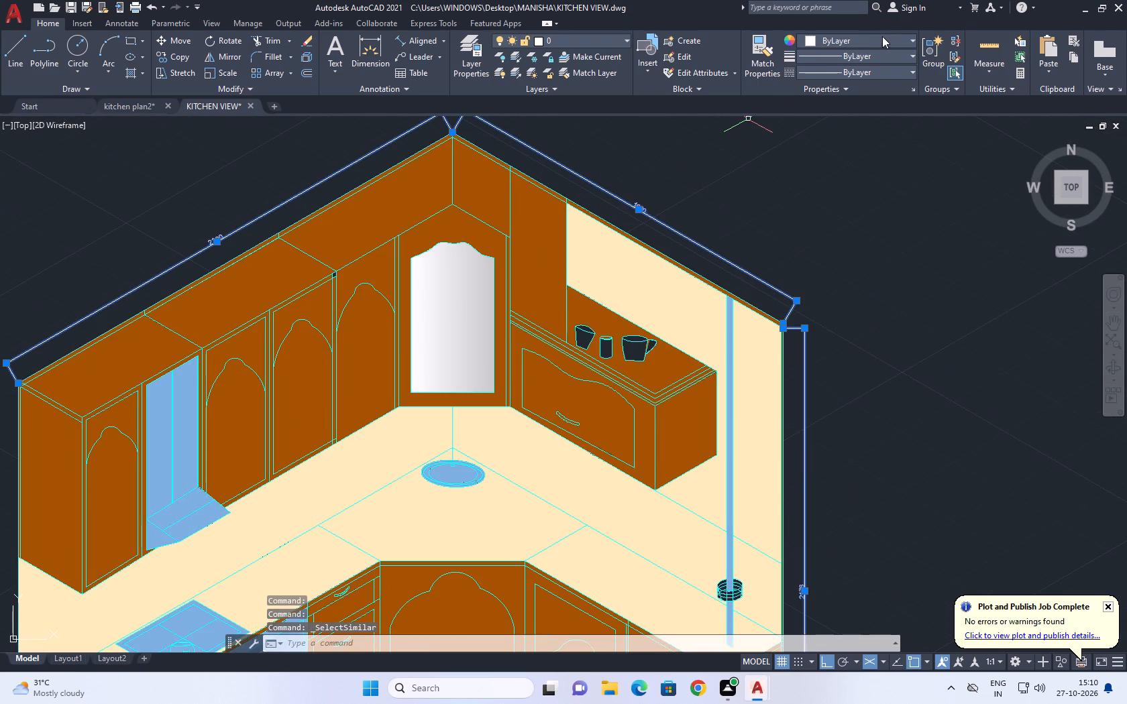
pyautogui.click(882, 37)
pyautogui.click(845, 123)
pyautogui.moveTo(700, 157); pyautogui.dragTo(698, 151, button='right')
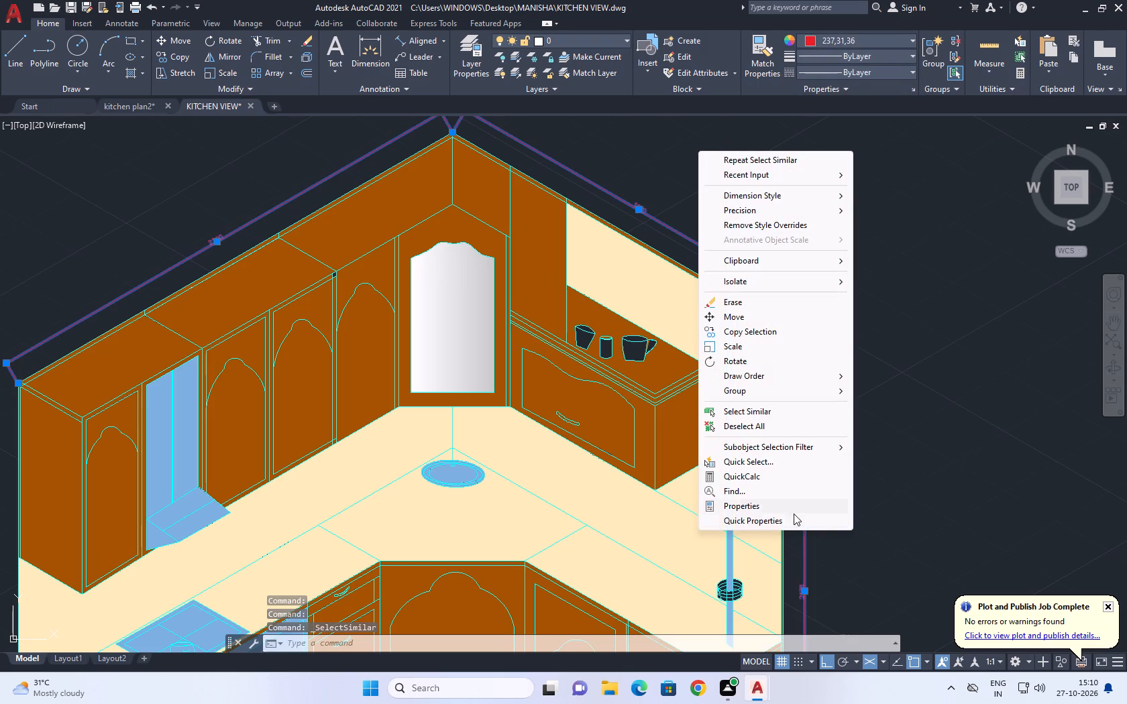
pyautogui.click(756, 428)
# Add an aligned dimension for the height of the end upper cabinet's outer edge, using the right isoplane and placing it outside the cabinet.
pyautogui.scroll(-1, 669, 341)
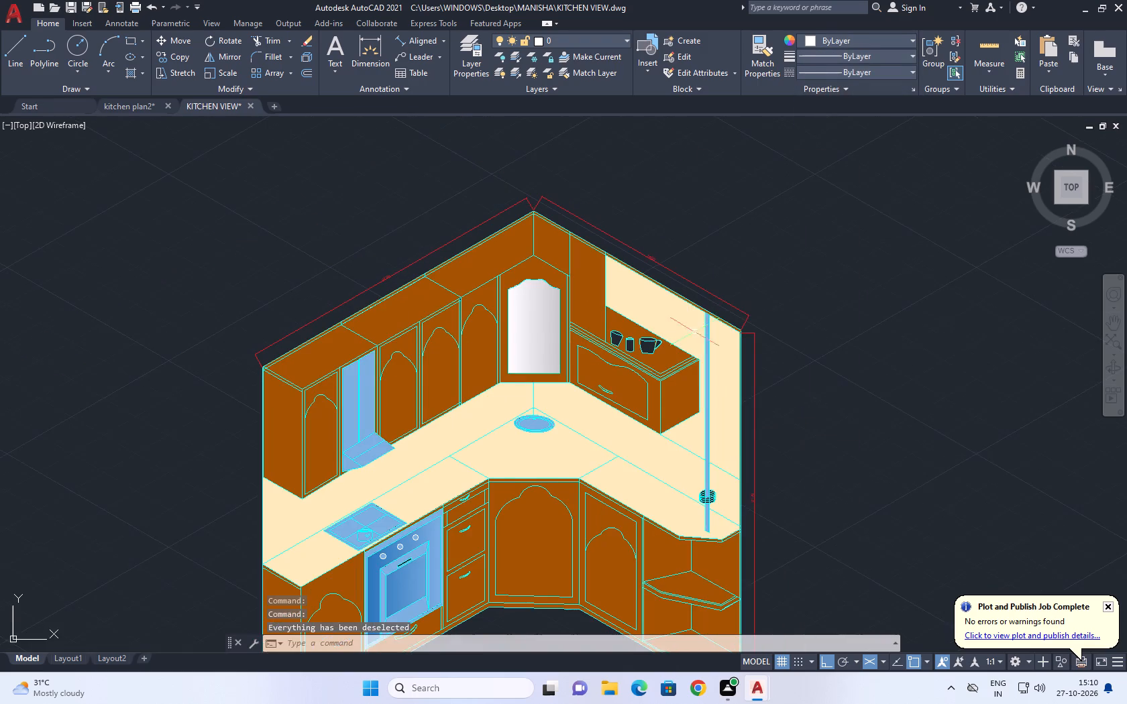
pyautogui.moveTo(772, 311); pyautogui.dragTo(594, 235, button='middle')
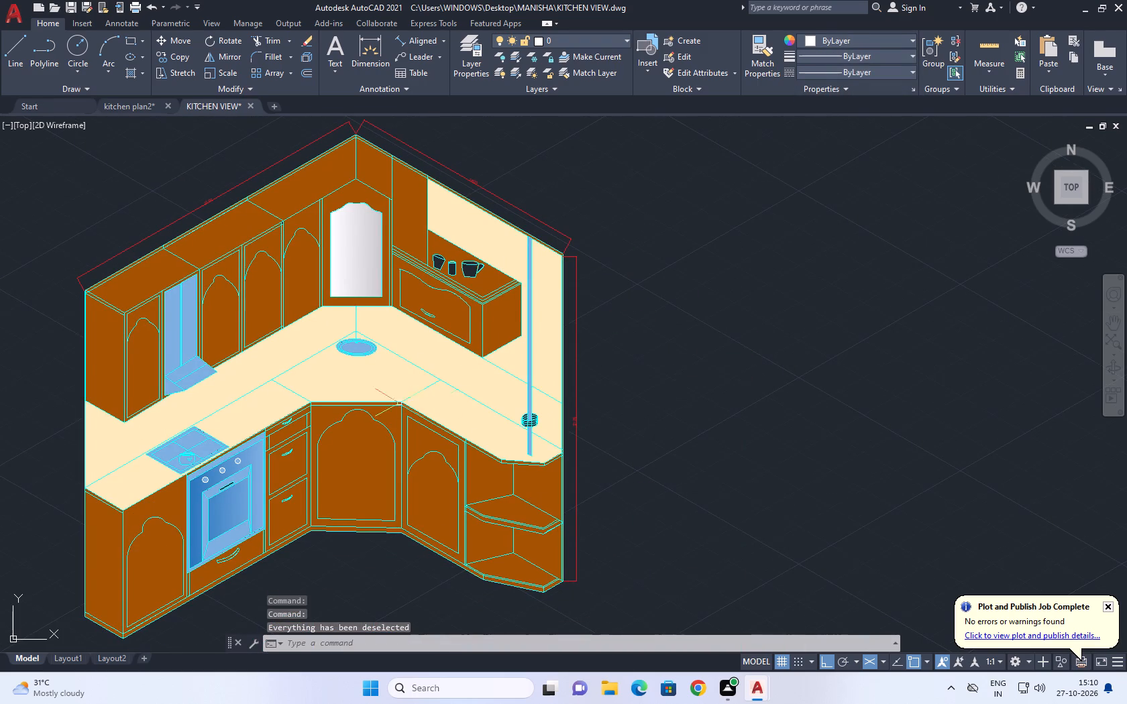
pyautogui.moveTo(364, 416); pyautogui.dragTo(515, 369, button='middle')
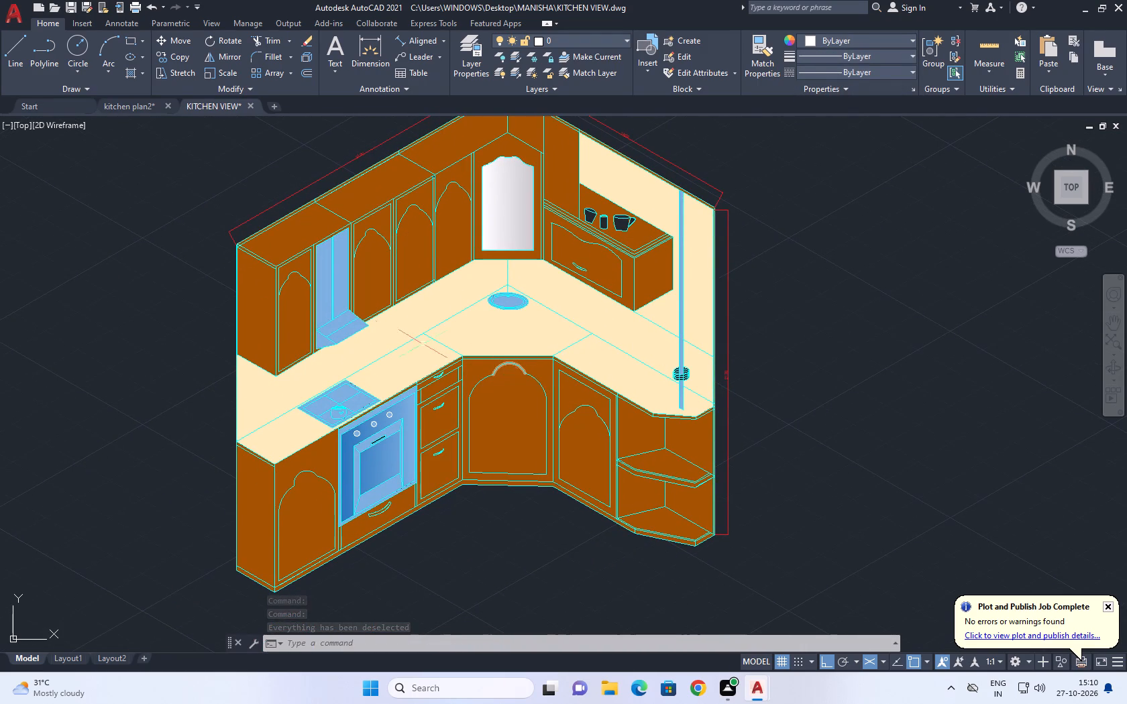
pyautogui.click(402, 41)
pyautogui.scroll(3, 215, 266)
pyautogui.scroll(3, 278, 199)
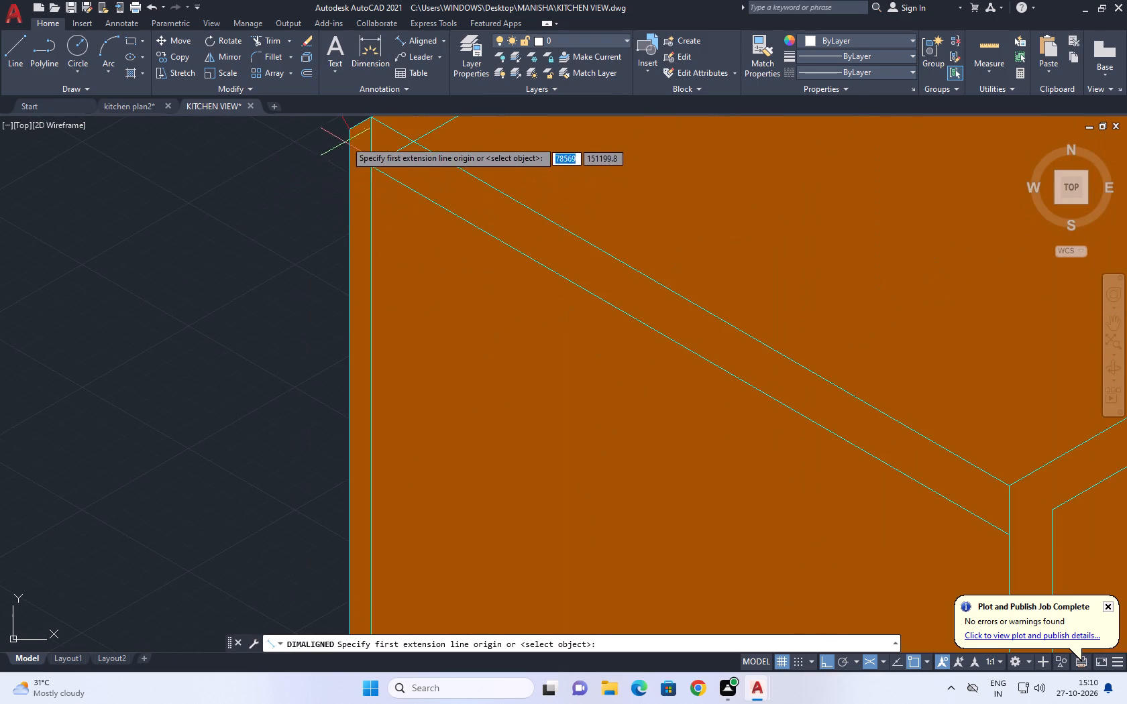
pyautogui.click(350, 130)
pyautogui.scroll(-5, 391, 283)
pyautogui.moveTo(376, 407); pyautogui.dragTo(394, 353, button='middle')
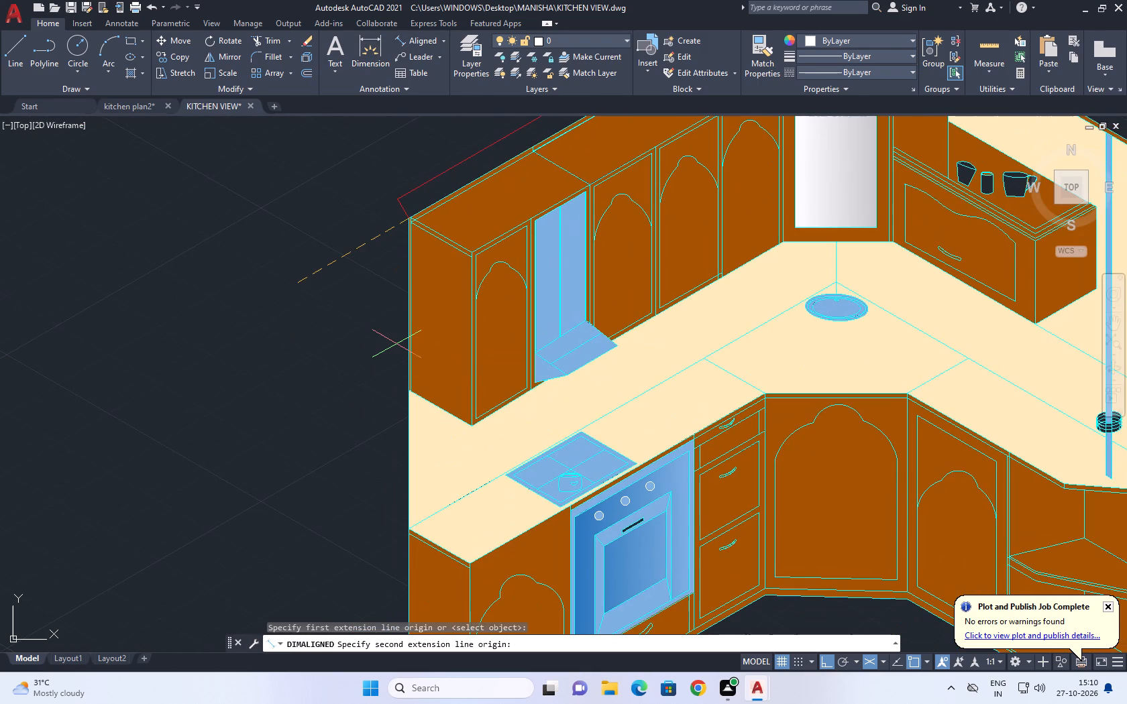
pyautogui.press('F5')
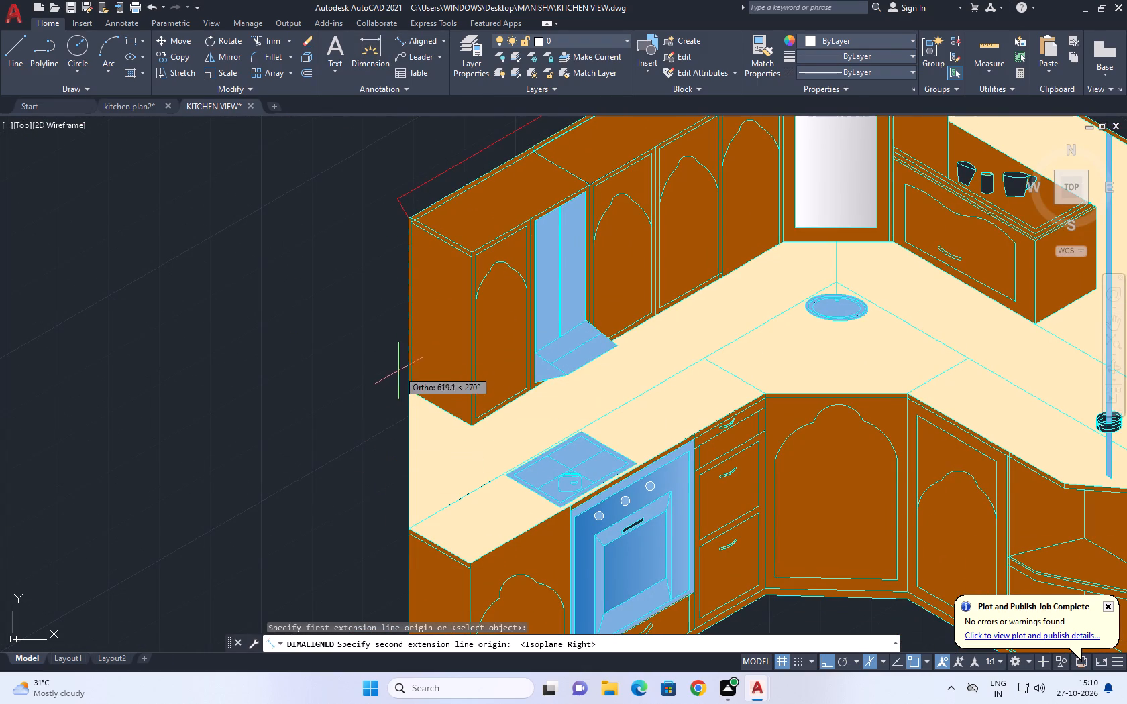
pyautogui.scroll(3, 398, 375)
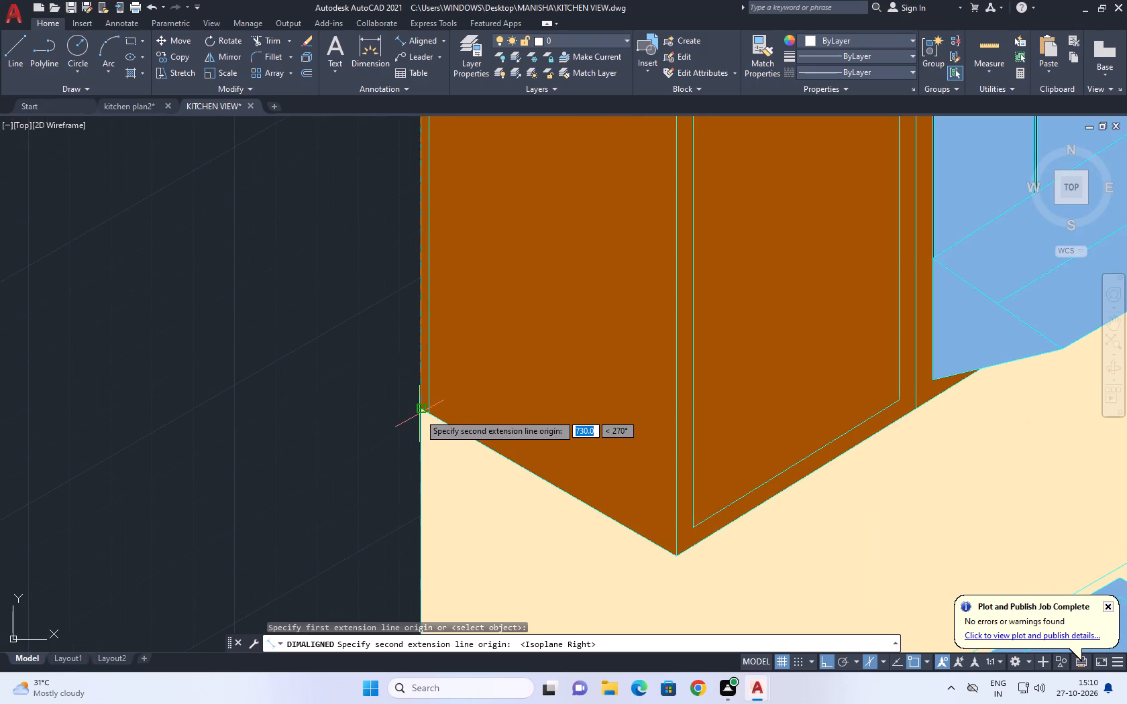
pyautogui.click(419, 408)
pyautogui.click(341, 406)
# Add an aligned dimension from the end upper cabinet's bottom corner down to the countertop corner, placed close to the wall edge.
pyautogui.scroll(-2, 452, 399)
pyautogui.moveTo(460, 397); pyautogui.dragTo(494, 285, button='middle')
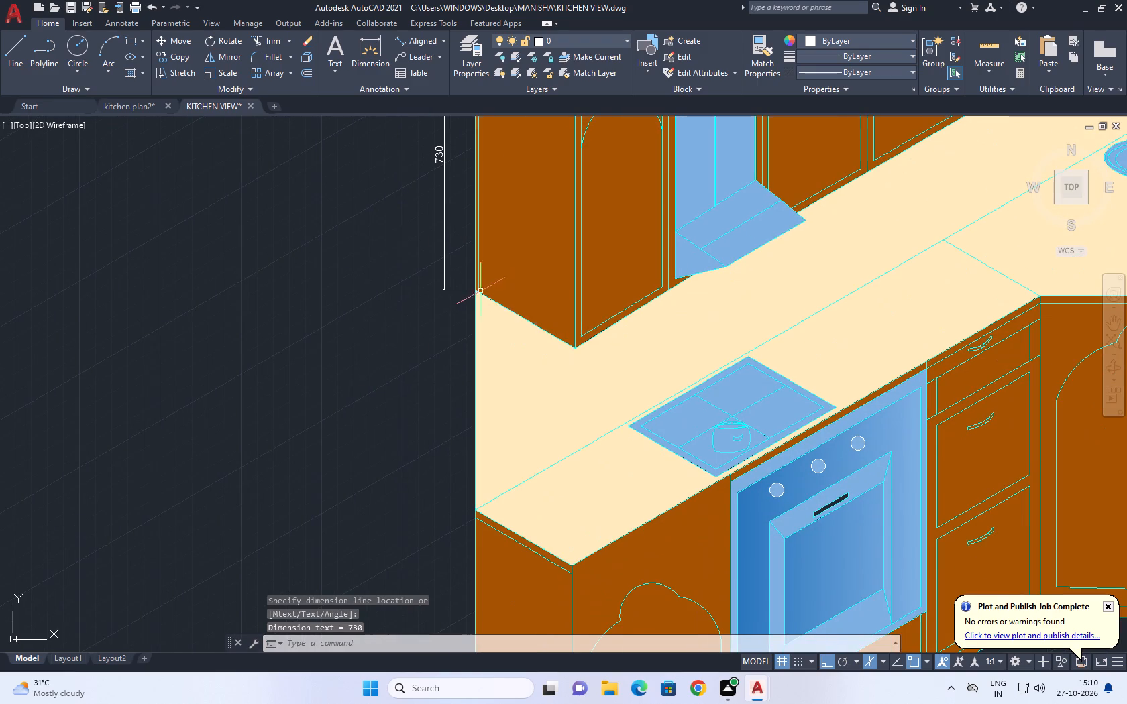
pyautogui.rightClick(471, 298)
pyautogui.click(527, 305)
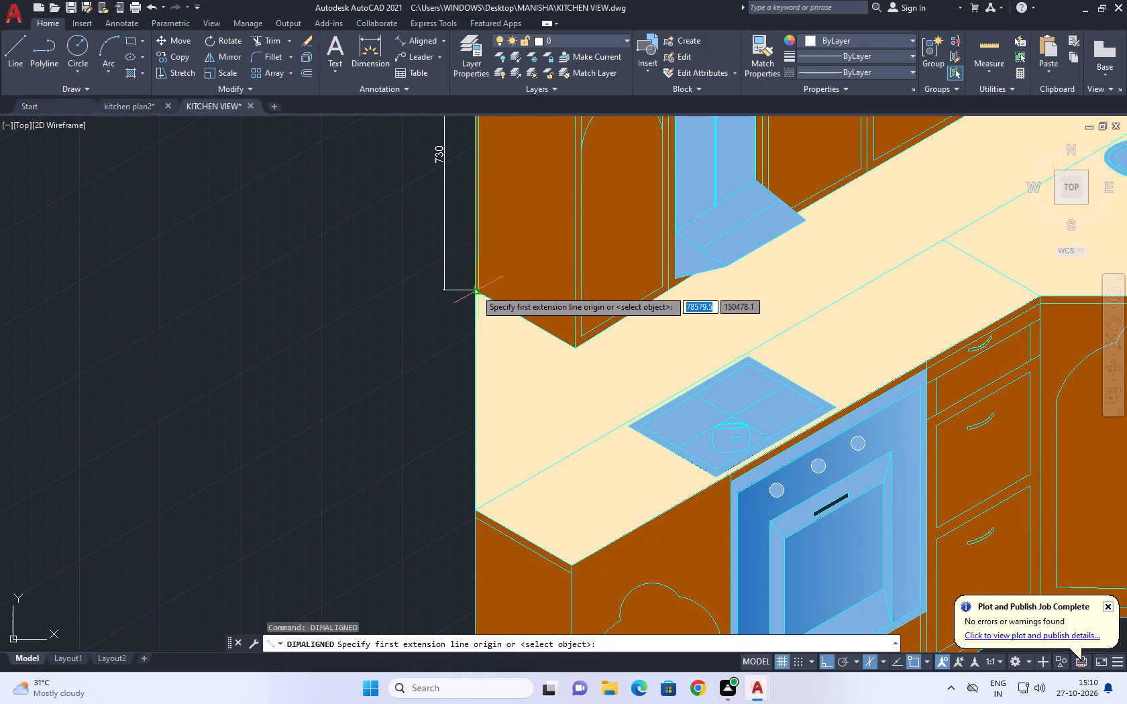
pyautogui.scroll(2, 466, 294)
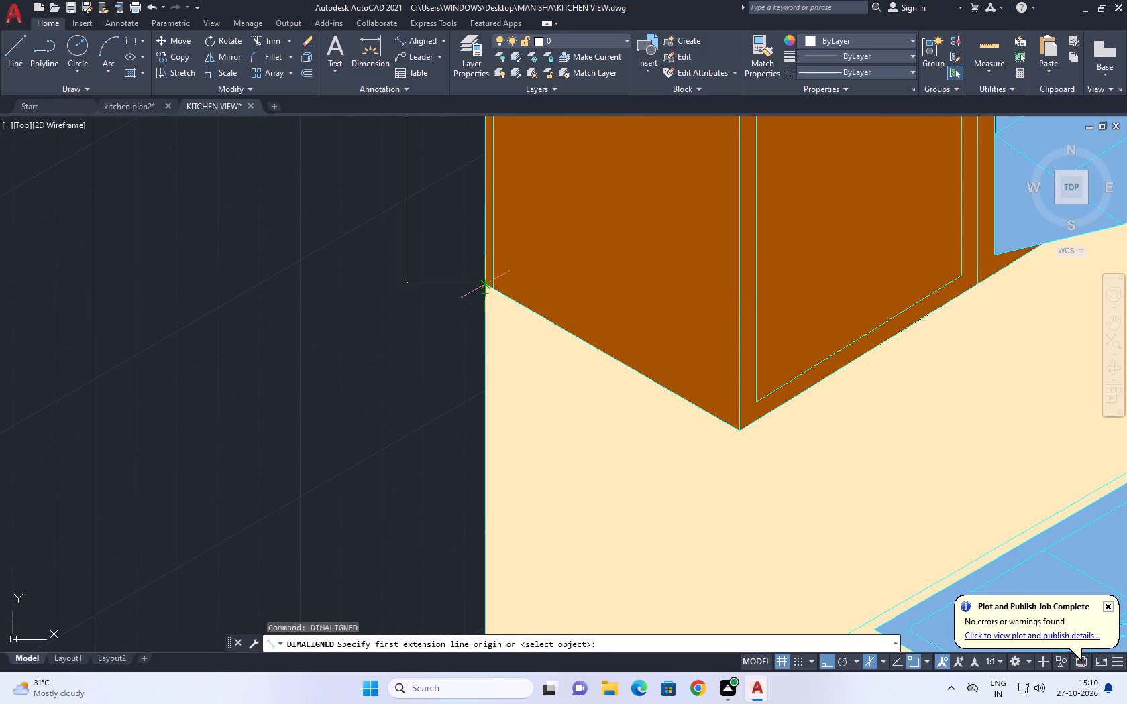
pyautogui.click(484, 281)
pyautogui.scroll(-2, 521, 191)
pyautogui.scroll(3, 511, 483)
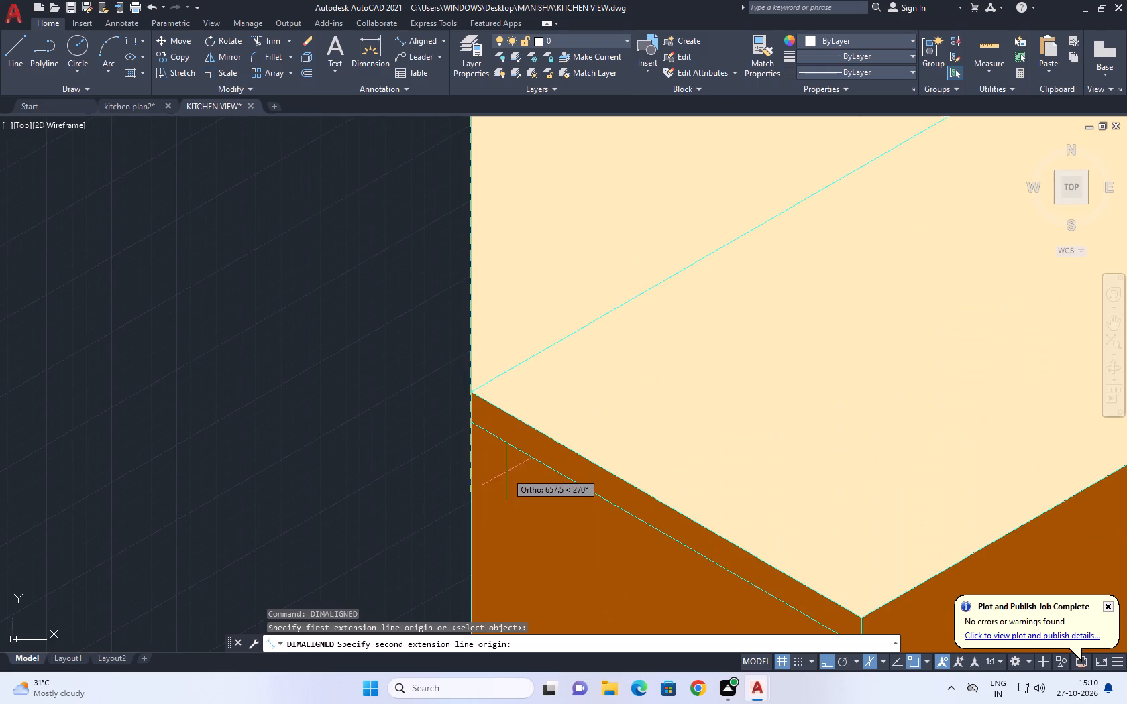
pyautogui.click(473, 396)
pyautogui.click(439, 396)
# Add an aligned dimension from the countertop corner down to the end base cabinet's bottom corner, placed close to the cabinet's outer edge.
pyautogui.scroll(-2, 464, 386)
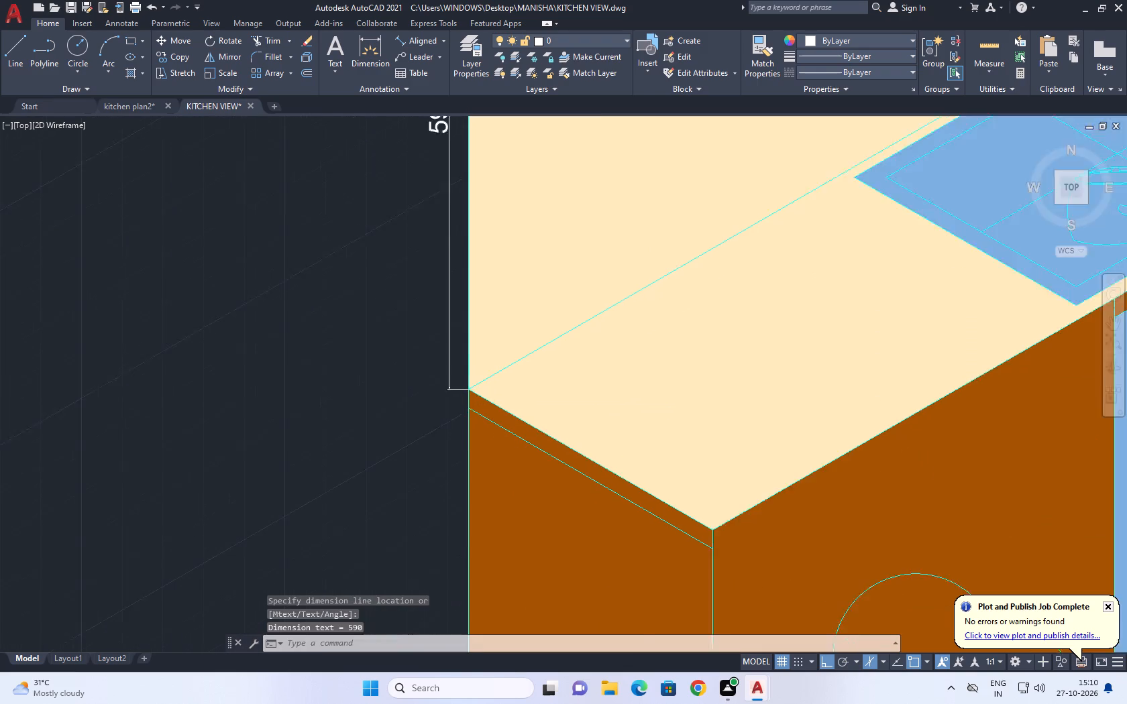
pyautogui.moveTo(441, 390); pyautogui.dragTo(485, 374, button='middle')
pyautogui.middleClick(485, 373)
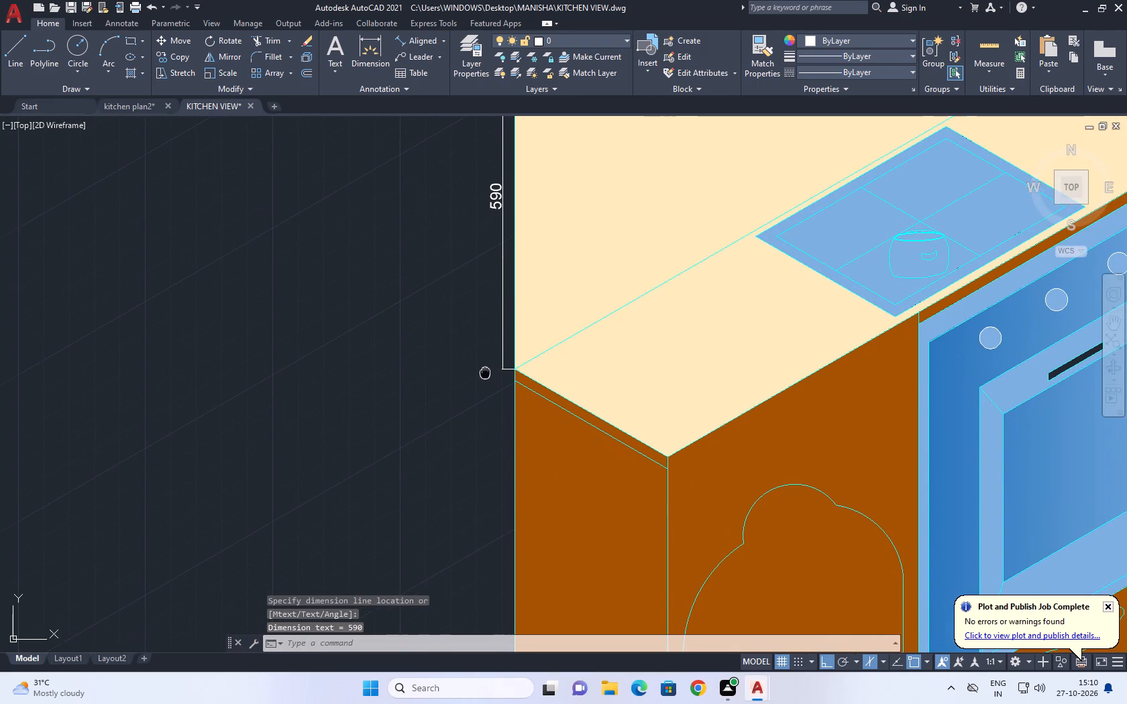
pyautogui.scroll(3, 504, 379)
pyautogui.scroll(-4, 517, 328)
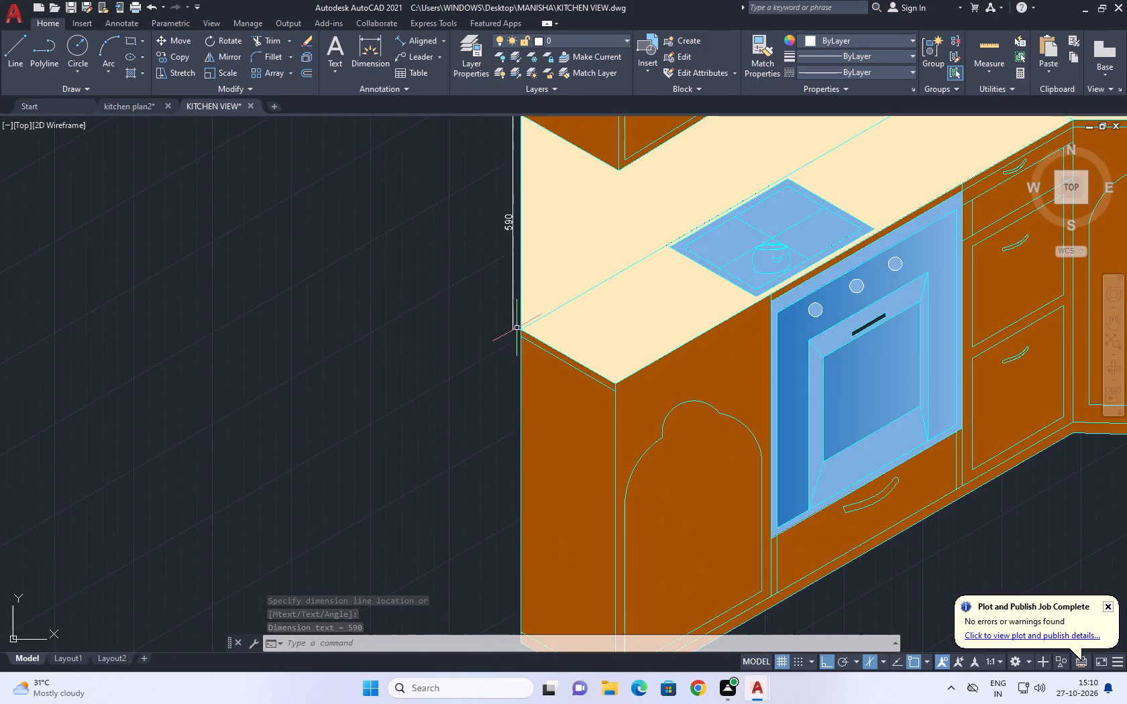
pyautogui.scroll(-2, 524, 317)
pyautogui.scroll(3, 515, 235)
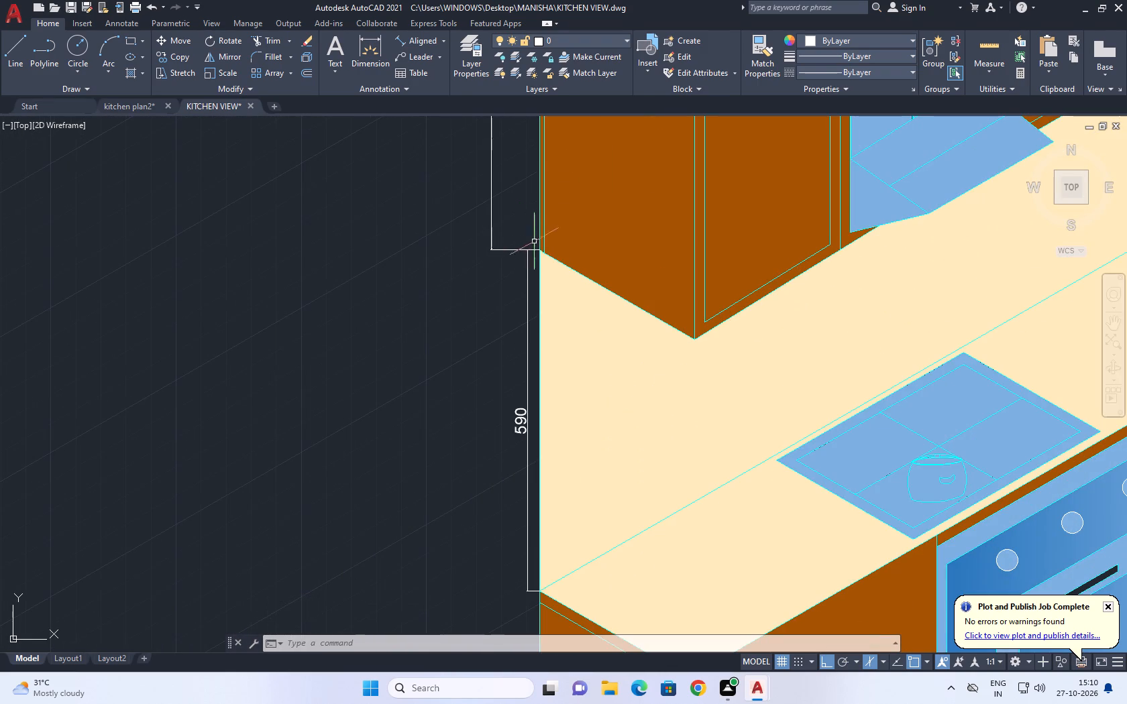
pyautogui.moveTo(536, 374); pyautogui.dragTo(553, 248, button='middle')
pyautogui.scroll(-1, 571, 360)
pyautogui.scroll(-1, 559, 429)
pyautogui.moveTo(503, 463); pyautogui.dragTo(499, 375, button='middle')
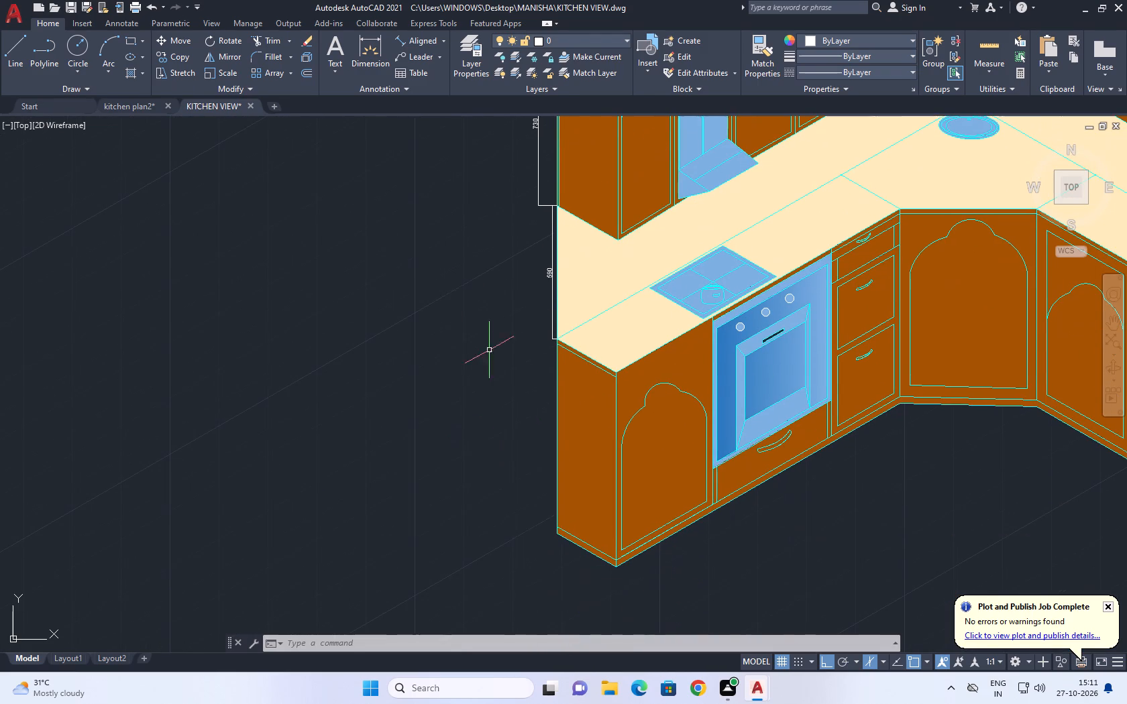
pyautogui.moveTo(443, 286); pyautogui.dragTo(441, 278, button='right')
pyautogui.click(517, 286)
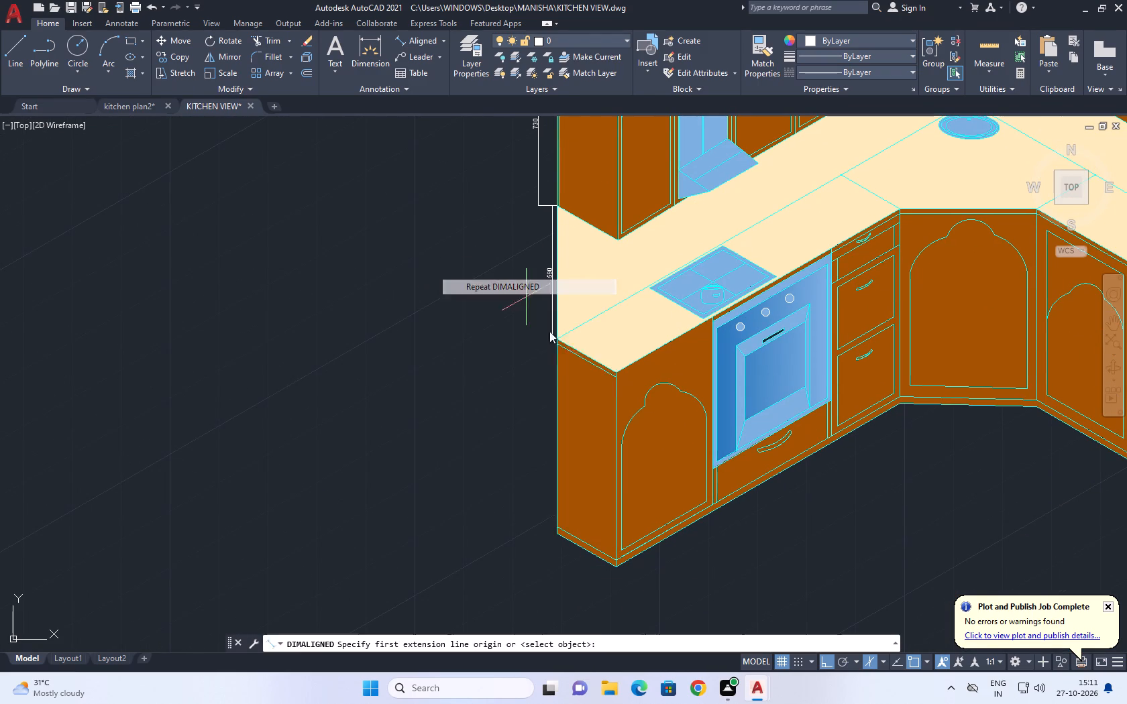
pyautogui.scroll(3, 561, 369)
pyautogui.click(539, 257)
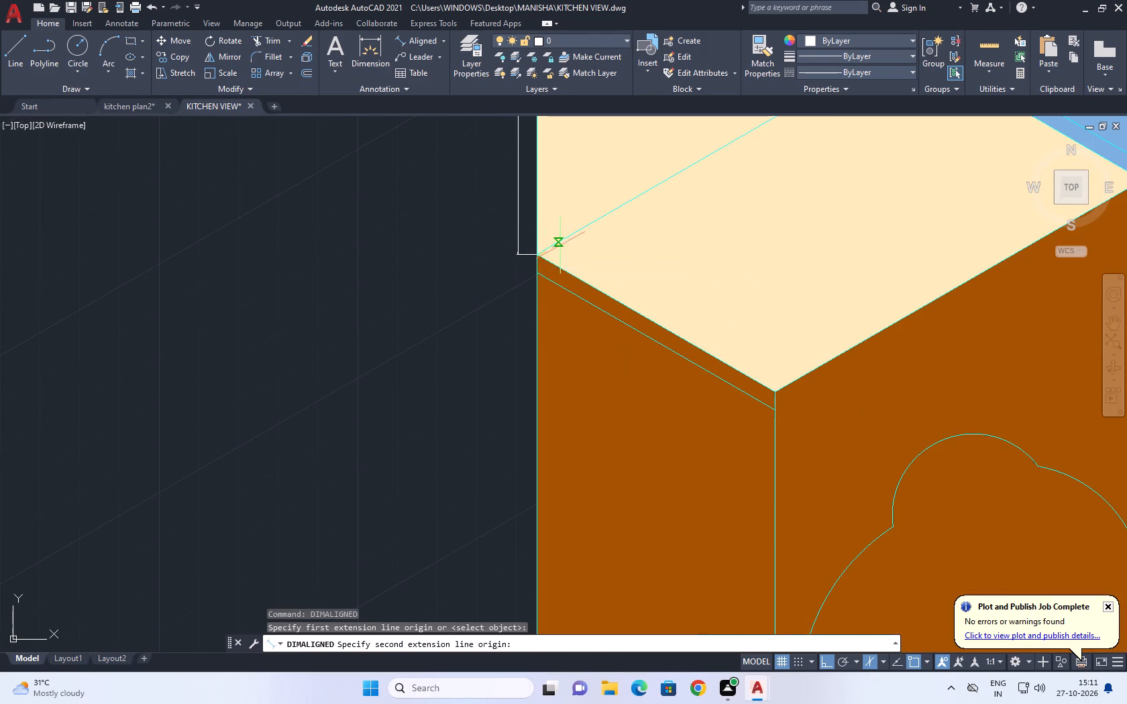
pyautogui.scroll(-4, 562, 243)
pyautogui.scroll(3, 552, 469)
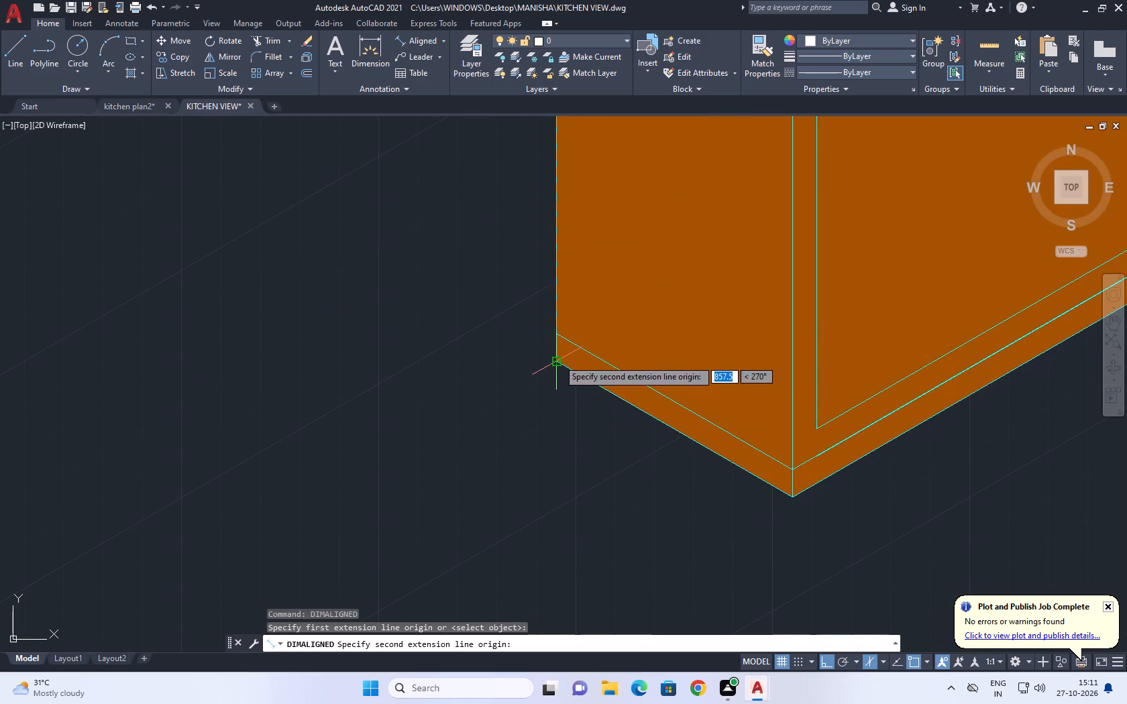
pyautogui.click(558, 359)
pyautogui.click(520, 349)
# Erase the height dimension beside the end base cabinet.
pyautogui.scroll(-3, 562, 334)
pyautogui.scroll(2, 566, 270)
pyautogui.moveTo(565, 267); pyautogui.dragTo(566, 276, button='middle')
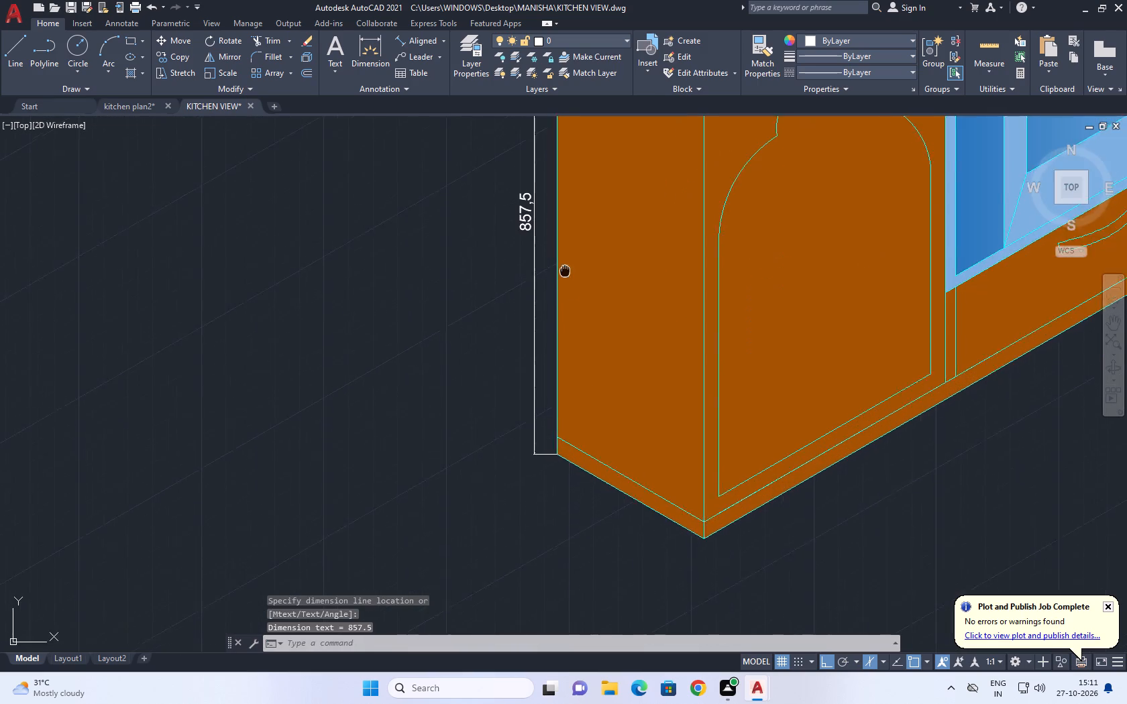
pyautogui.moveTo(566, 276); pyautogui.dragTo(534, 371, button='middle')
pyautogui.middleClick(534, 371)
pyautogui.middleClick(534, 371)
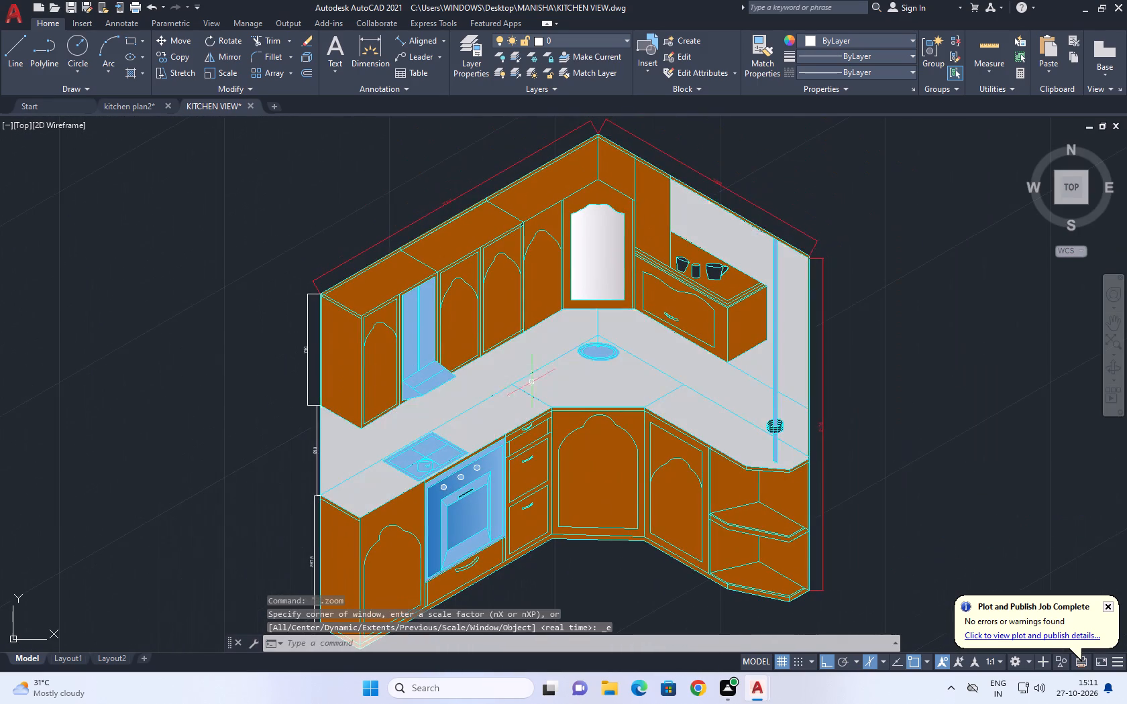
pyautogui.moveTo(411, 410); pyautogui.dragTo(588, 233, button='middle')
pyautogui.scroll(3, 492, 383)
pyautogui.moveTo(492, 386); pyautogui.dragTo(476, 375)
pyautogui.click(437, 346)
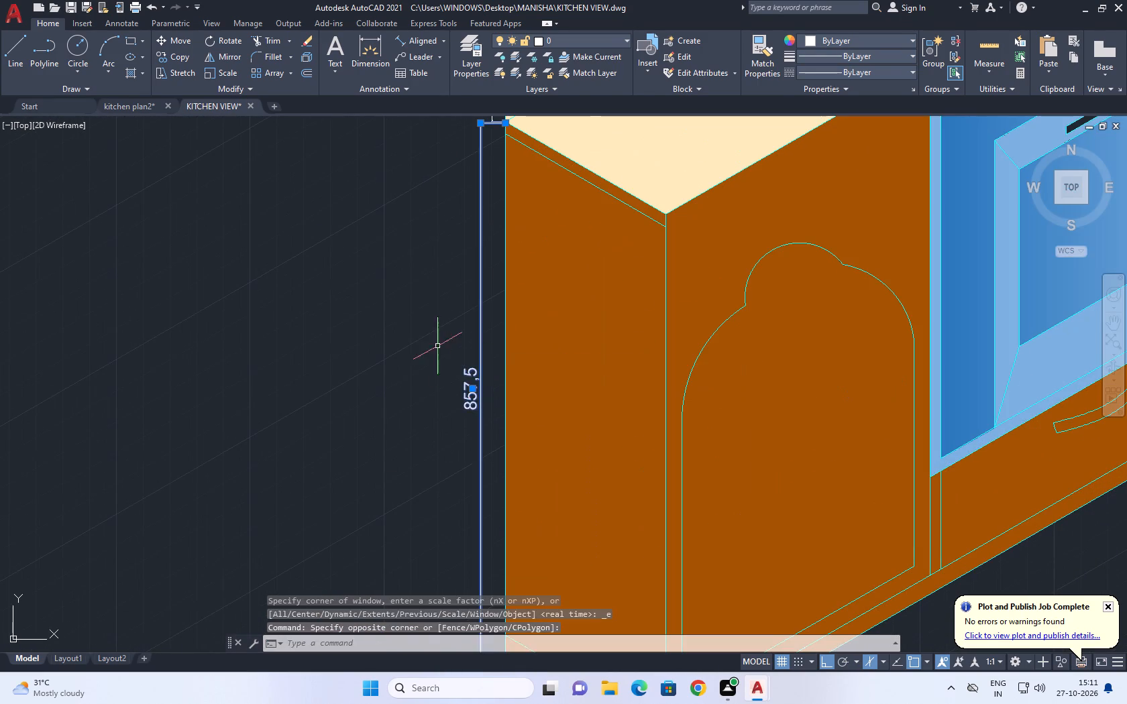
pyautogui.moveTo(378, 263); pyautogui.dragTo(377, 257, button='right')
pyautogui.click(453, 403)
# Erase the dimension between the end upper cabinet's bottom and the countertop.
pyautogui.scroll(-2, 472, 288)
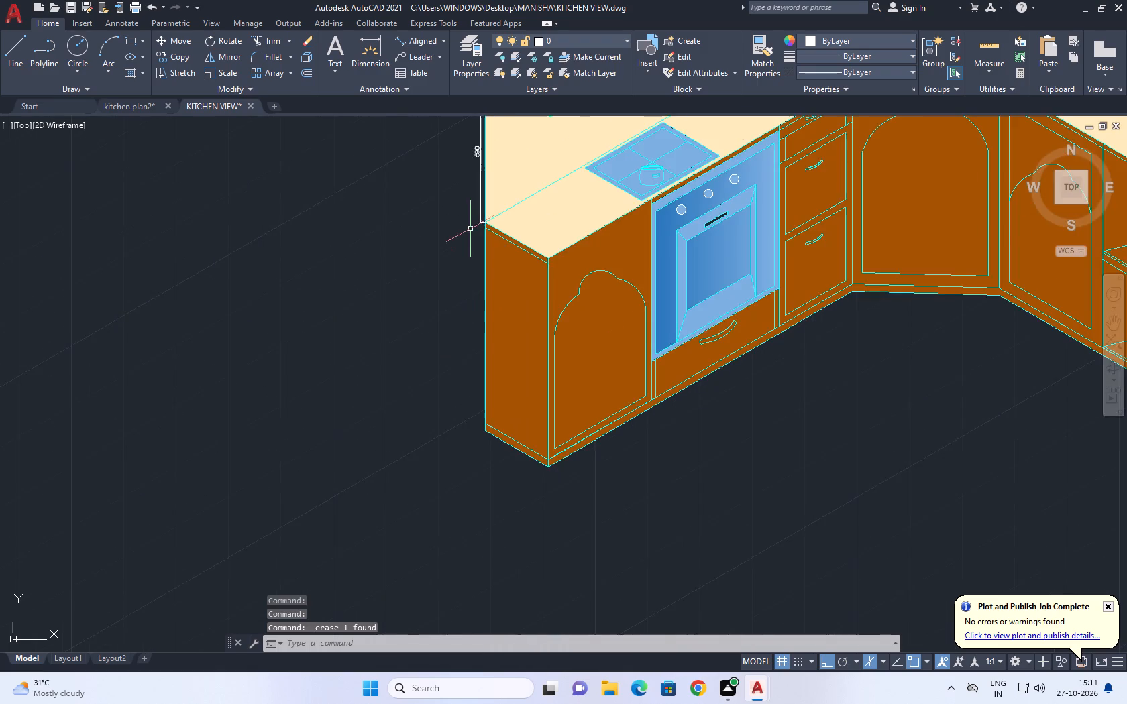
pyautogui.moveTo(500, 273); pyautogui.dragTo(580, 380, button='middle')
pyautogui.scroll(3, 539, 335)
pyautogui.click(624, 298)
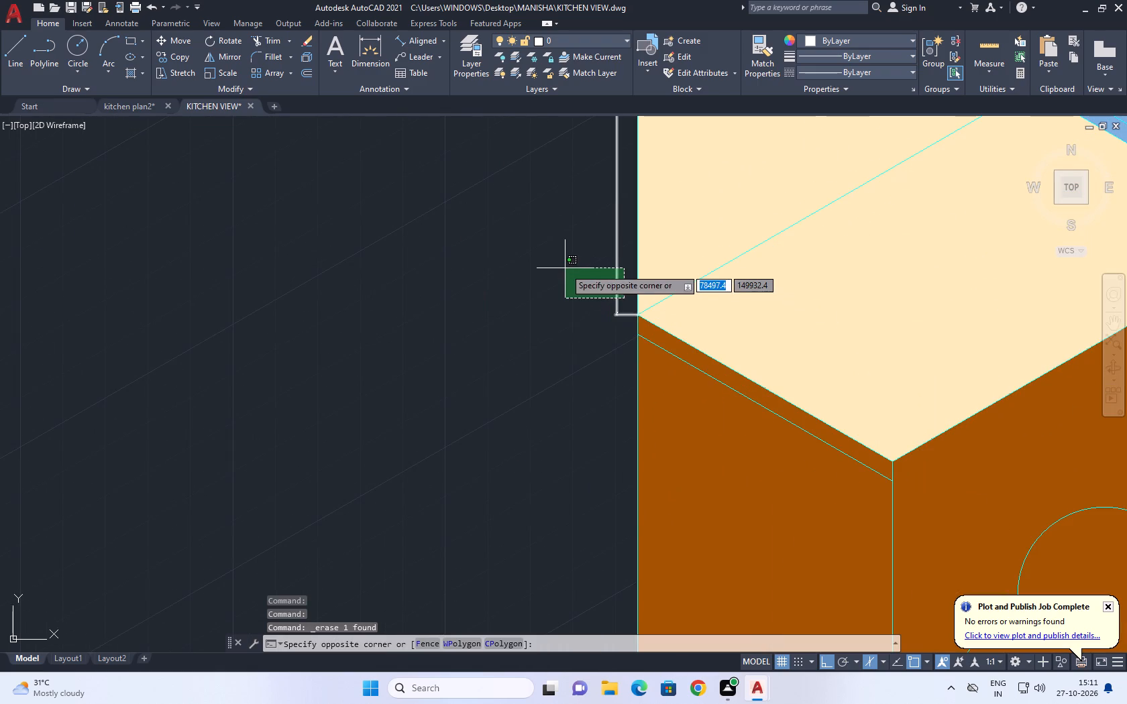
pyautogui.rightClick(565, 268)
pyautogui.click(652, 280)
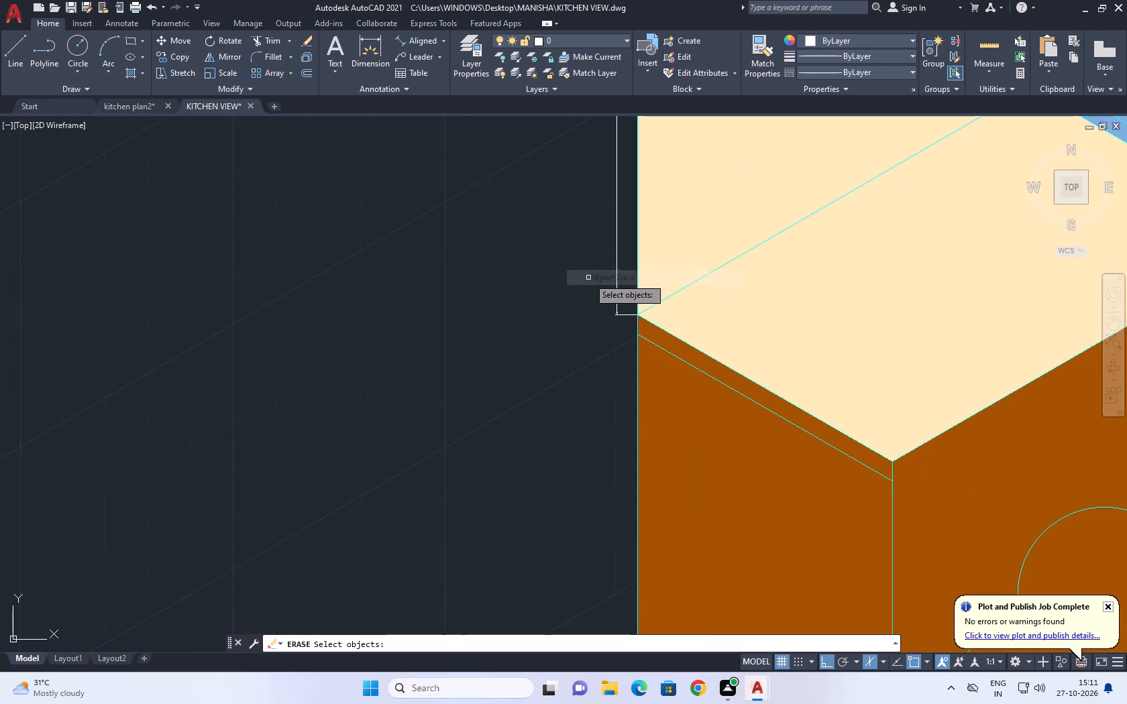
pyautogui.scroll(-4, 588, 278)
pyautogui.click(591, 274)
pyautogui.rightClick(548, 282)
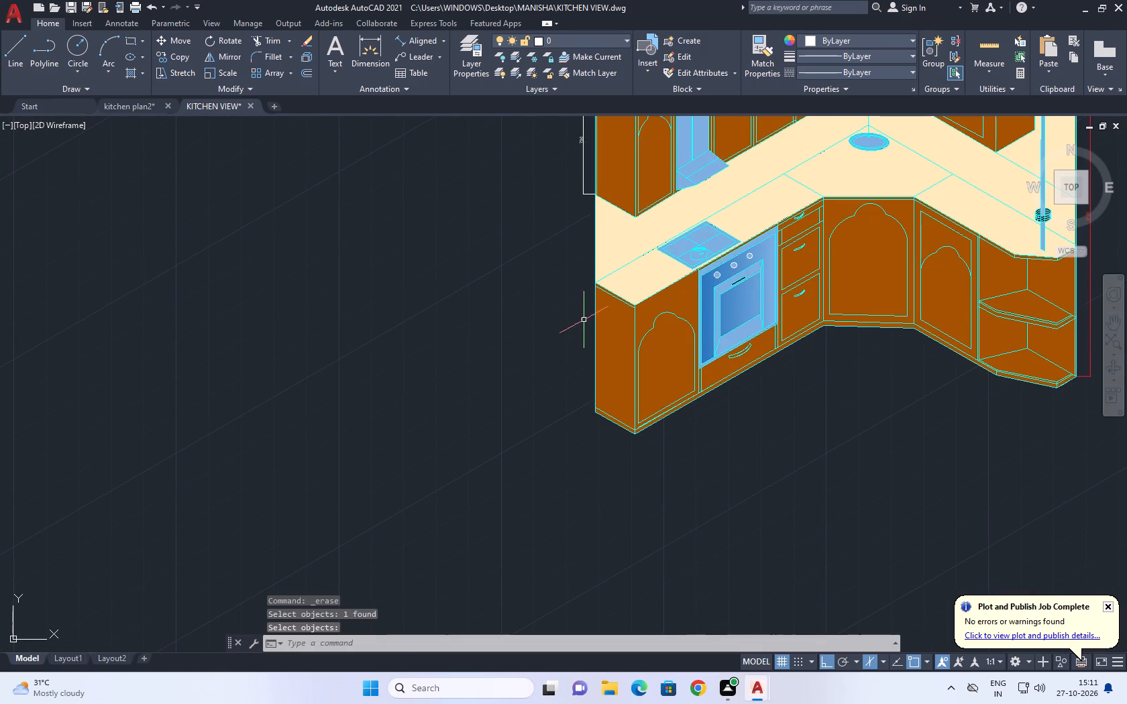
# Add a 580 aligned dimension straight down from the end upper cabinet's bottom corner, placed just outside the wall edge.
pyautogui.moveTo(549, 243); pyautogui.dragTo(578, 327, button='middle')
pyautogui.scroll(1, 600, 297)
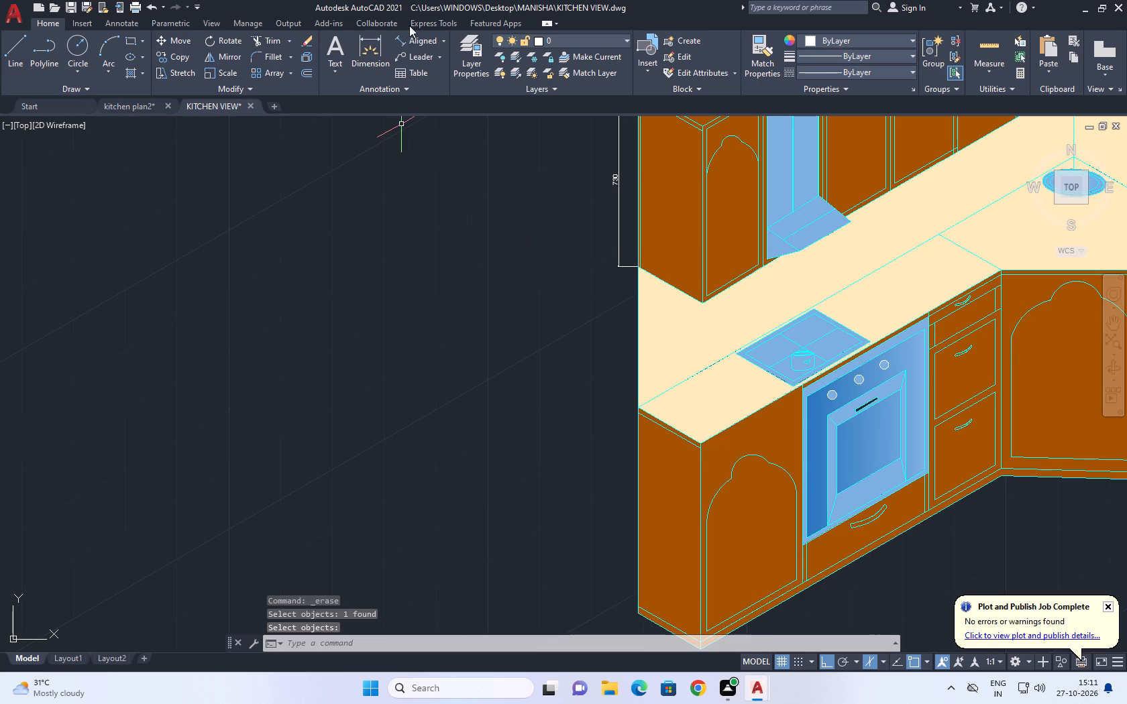
pyautogui.click(413, 40)
pyautogui.scroll(4, 630, 284)
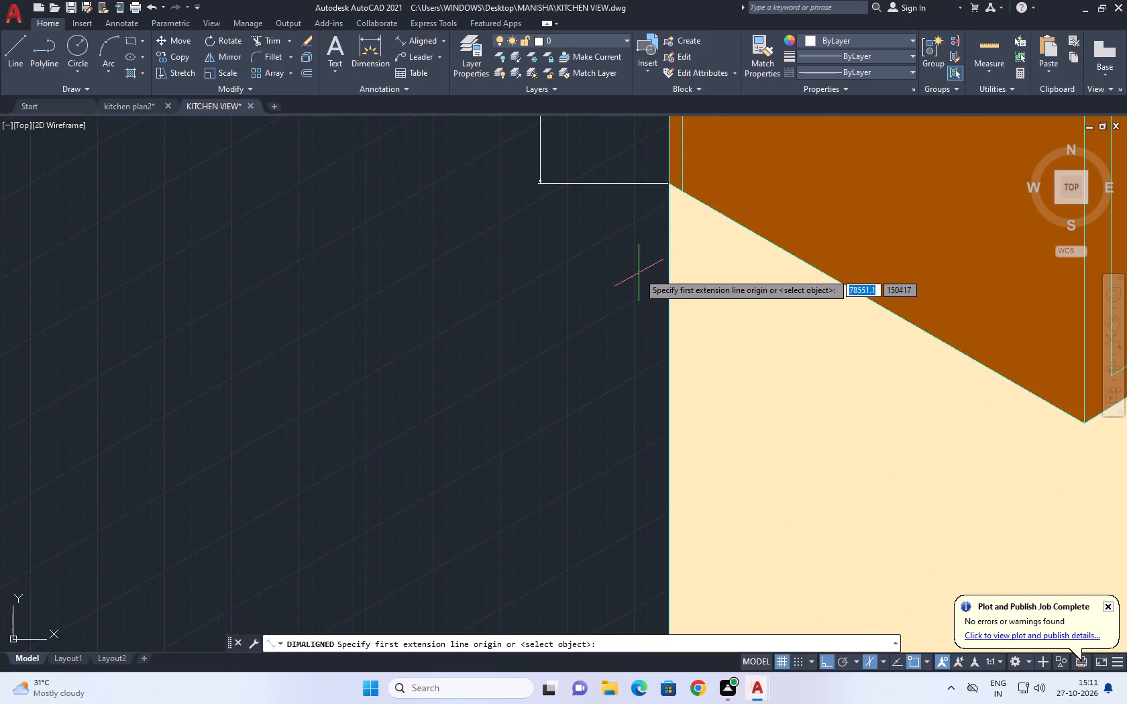
pyautogui.click(667, 182)
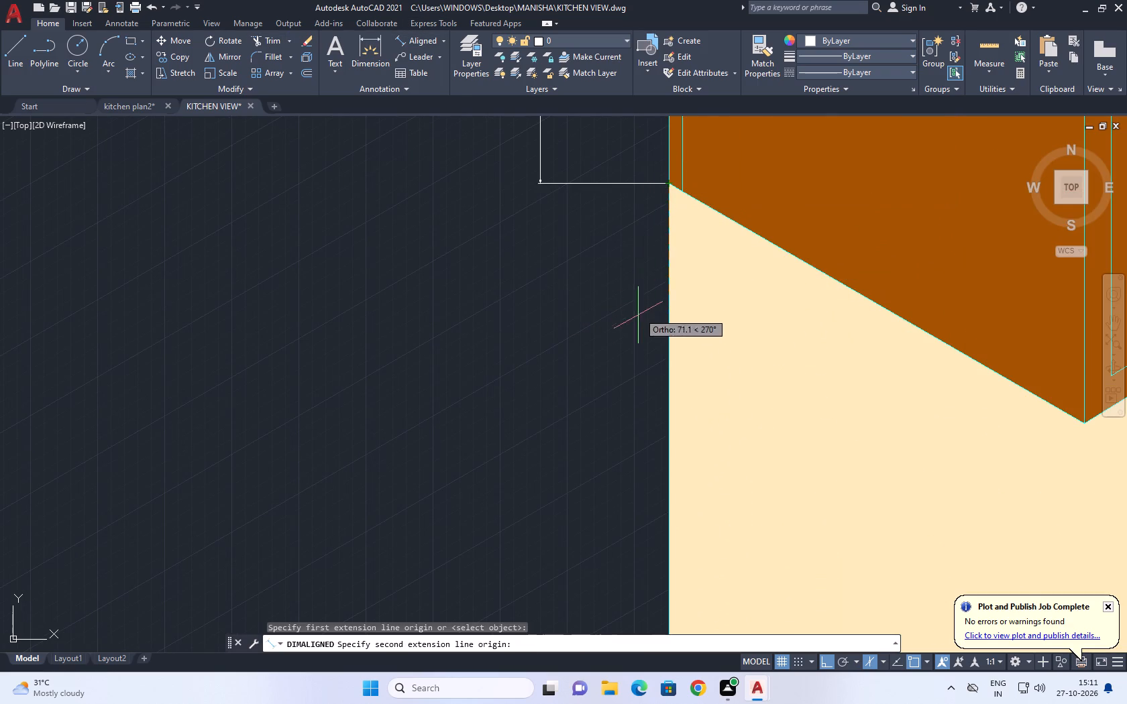
pyautogui.scroll(-5, 635, 331)
pyautogui.moveTo(623, 391); pyautogui.dragTo(625, 408, button='middle')
pyautogui.scroll(3, 627, 413)
pyautogui.moveTo(627, 473); pyautogui.dragTo(616, 307, button='middle')
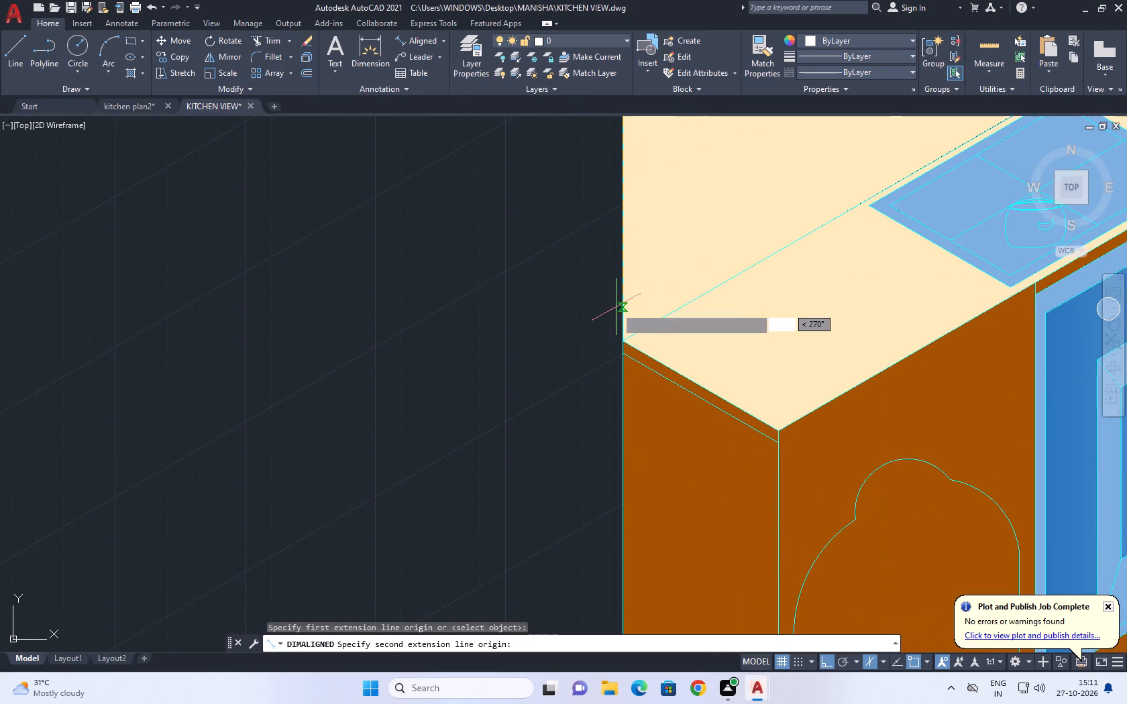
pyautogui.write('580')
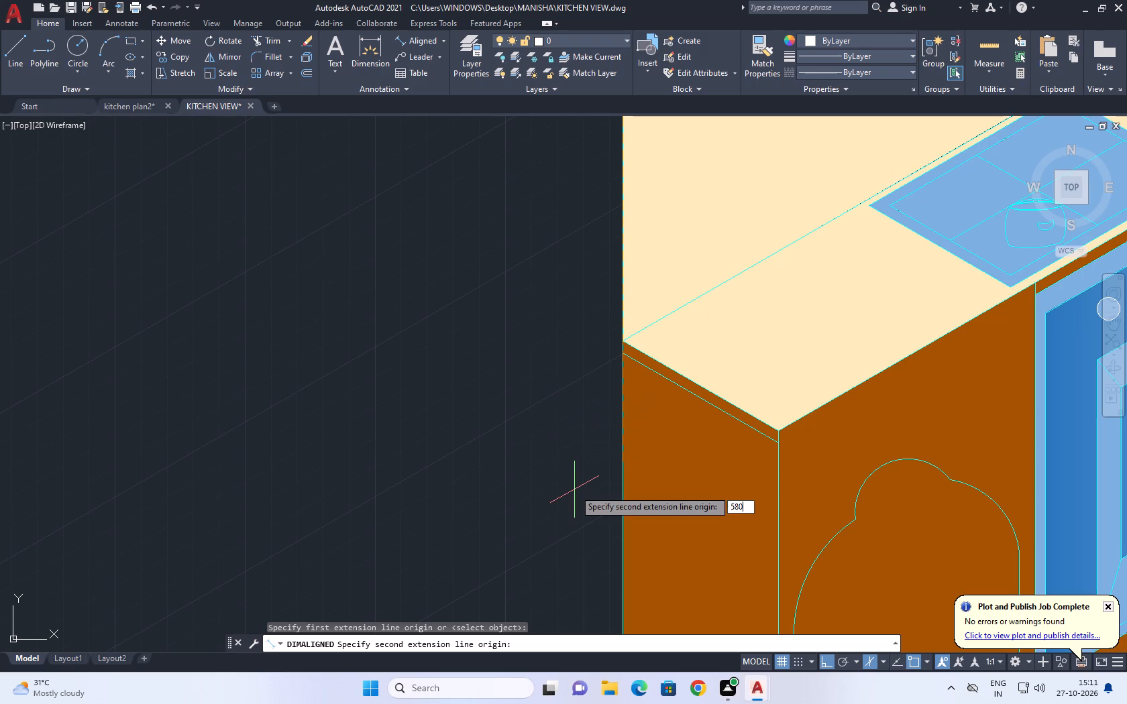
pyautogui.press('Return')
pyautogui.click(546, 469)
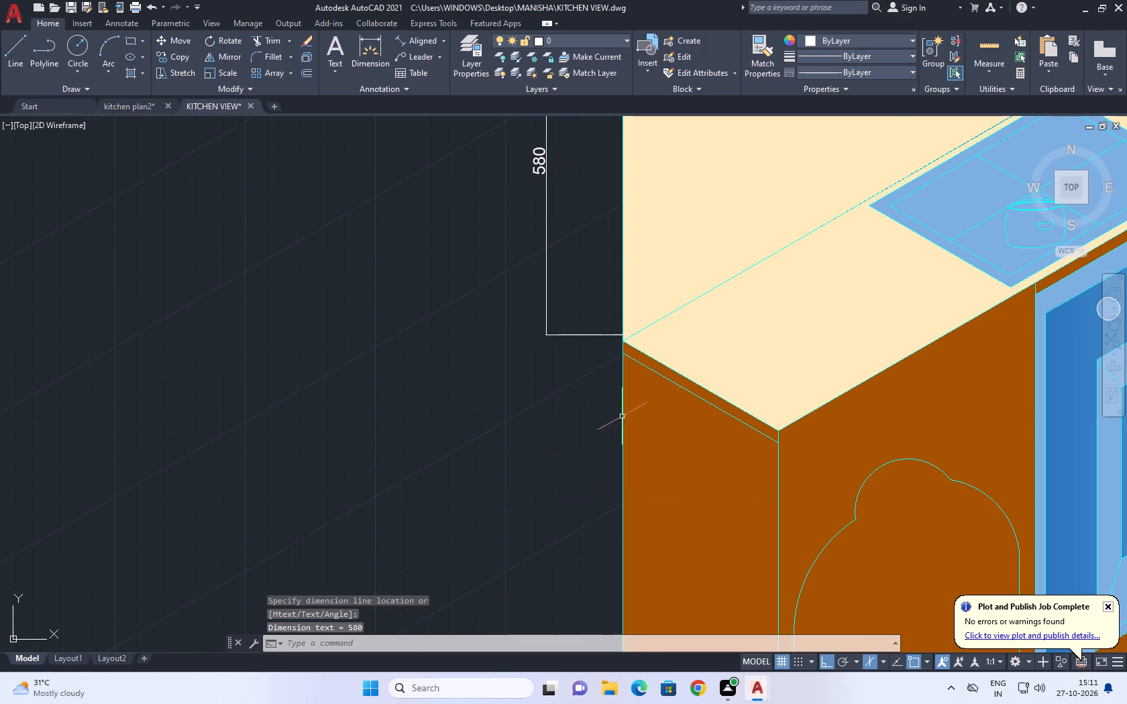
# Add an 860 aligned dimension straight down from the countertop corner, placed just outside the end base cabinet.
pyautogui.scroll(-2, 660, 400)
pyautogui.click(425, 38)
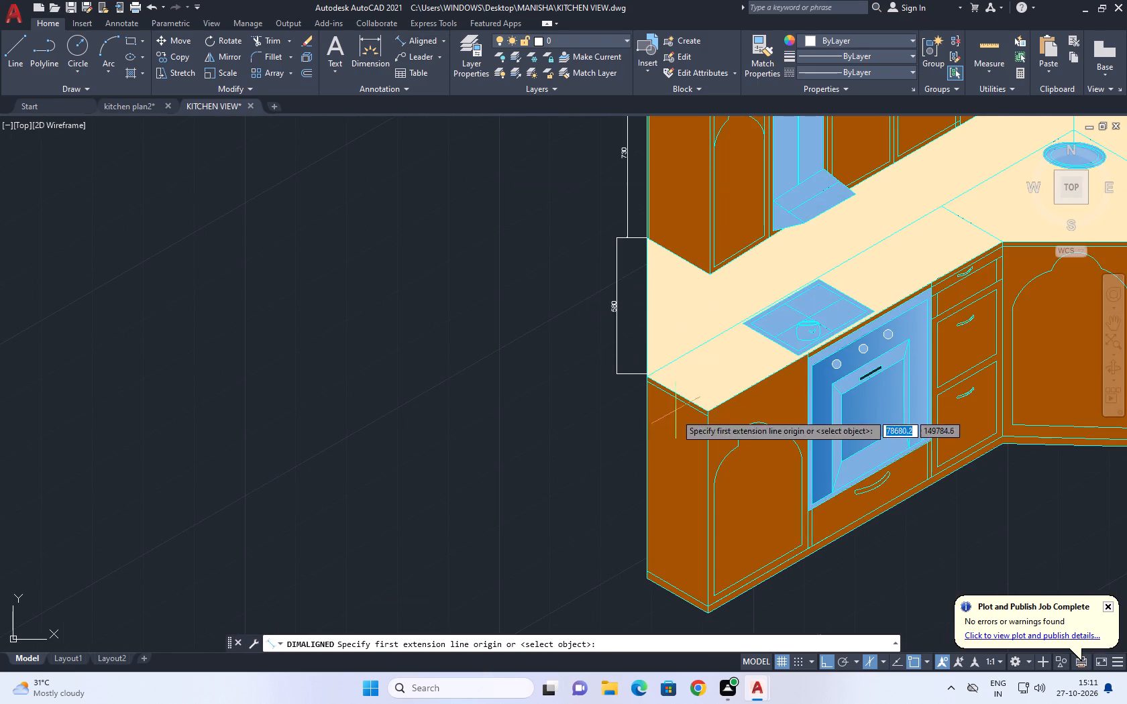
pyautogui.scroll(4, 638, 386)
pyautogui.click(687, 327)
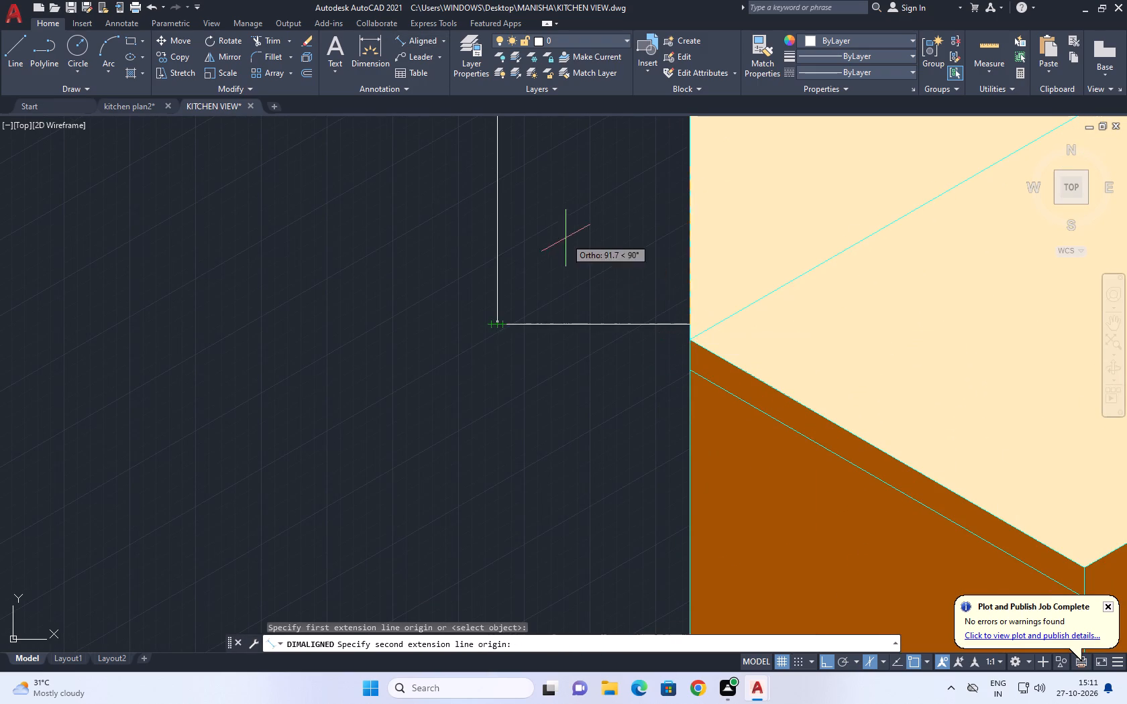
pyautogui.scroll(-3, 566, 238)
pyautogui.moveTo(590, 422); pyautogui.dragTo(594, 275, button='middle')
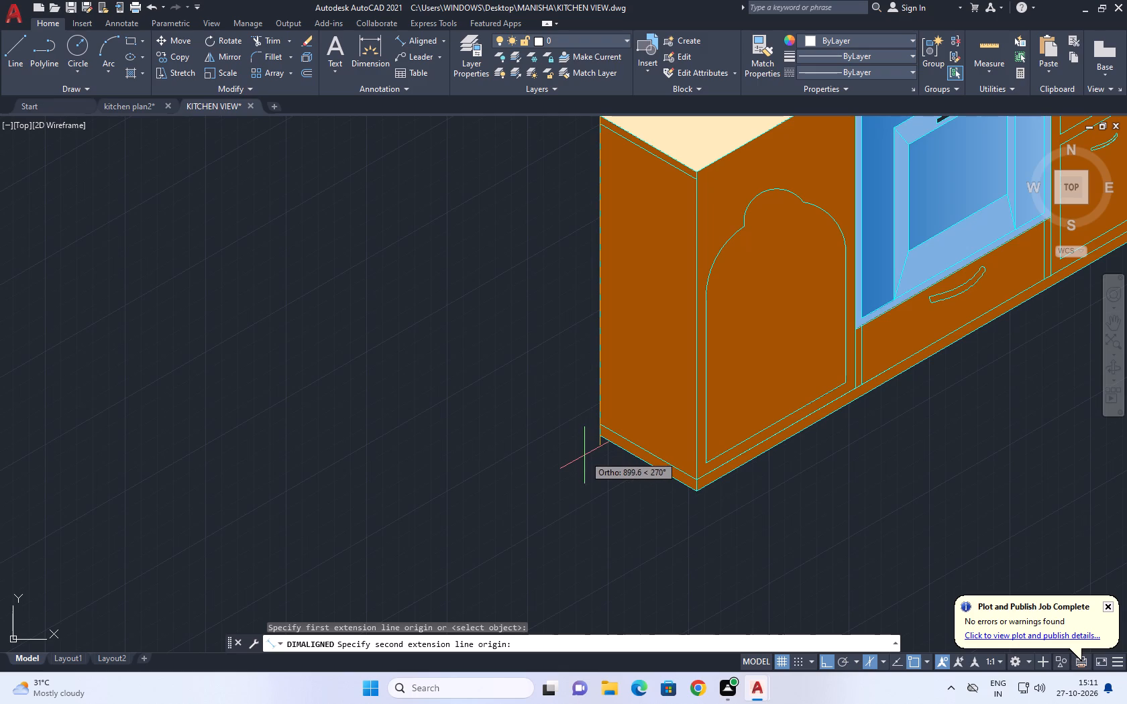
pyautogui.write('860')
pyautogui.press('Return')
pyautogui.click(538, 421)
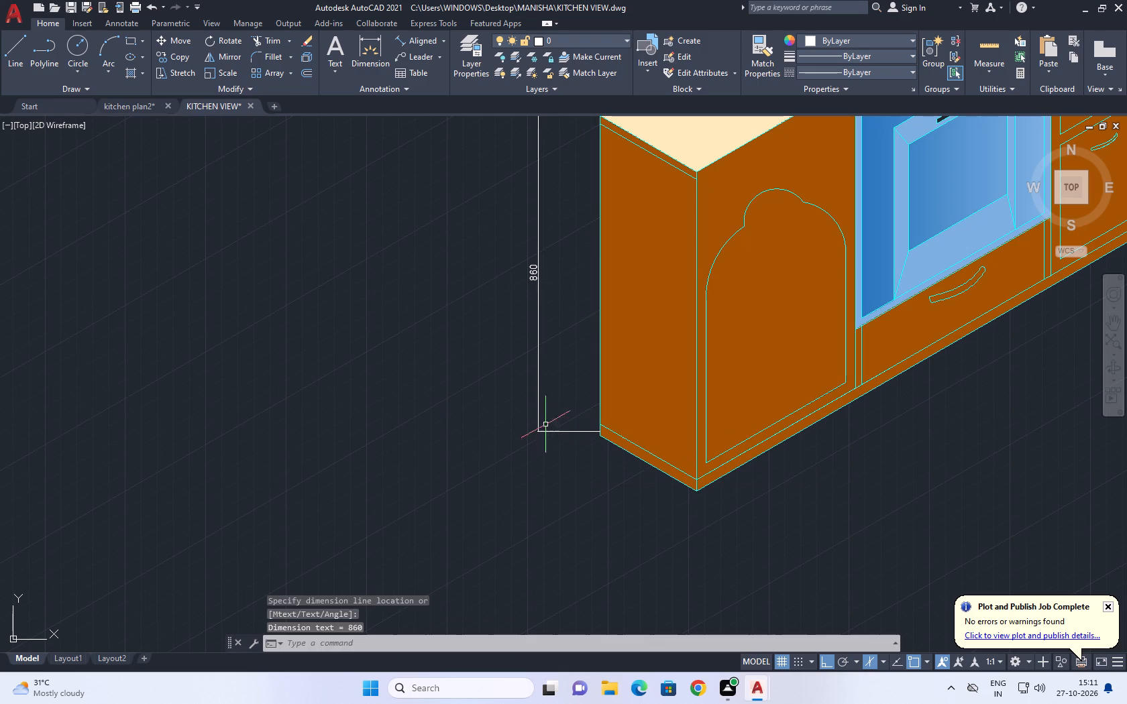
# Stretch the 580 dimension line into line with the upper cabinet's 730 height dimension.
pyautogui.scroll(-2, 639, 470)
pyautogui.scroll(1, 706, 284)
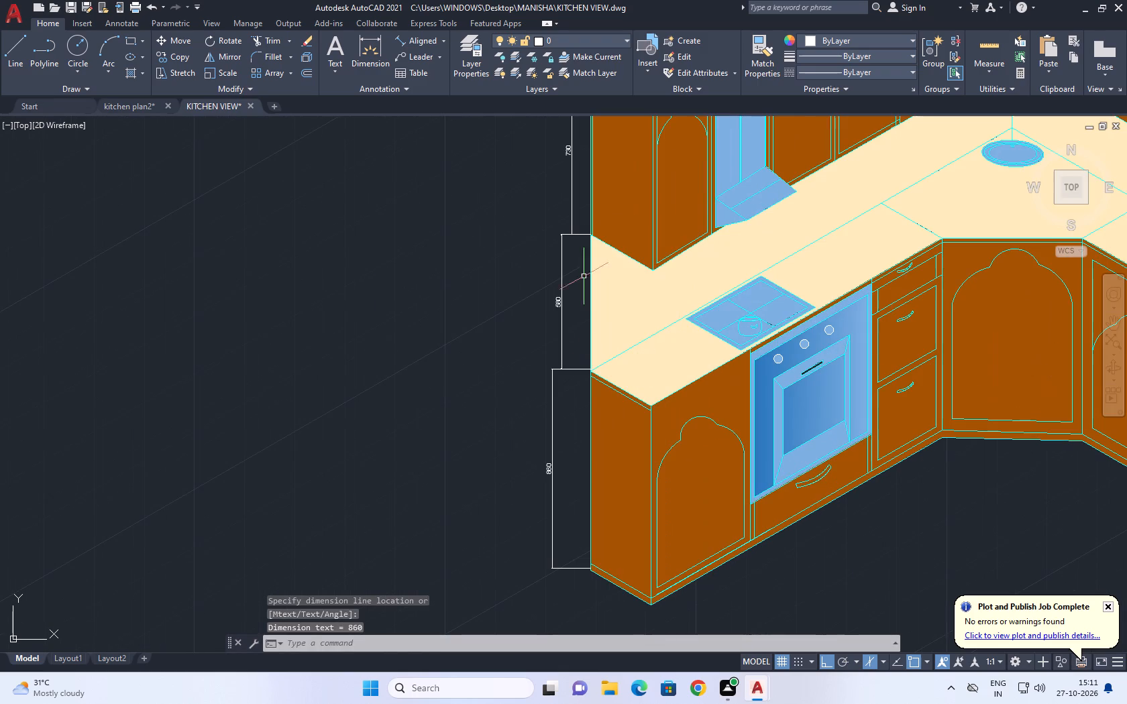
pyautogui.moveTo(576, 210); pyautogui.dragTo(622, 296, button='middle')
pyautogui.scroll(3, 622, 296)
pyautogui.moveTo(633, 354); pyautogui.dragTo(544, 296)
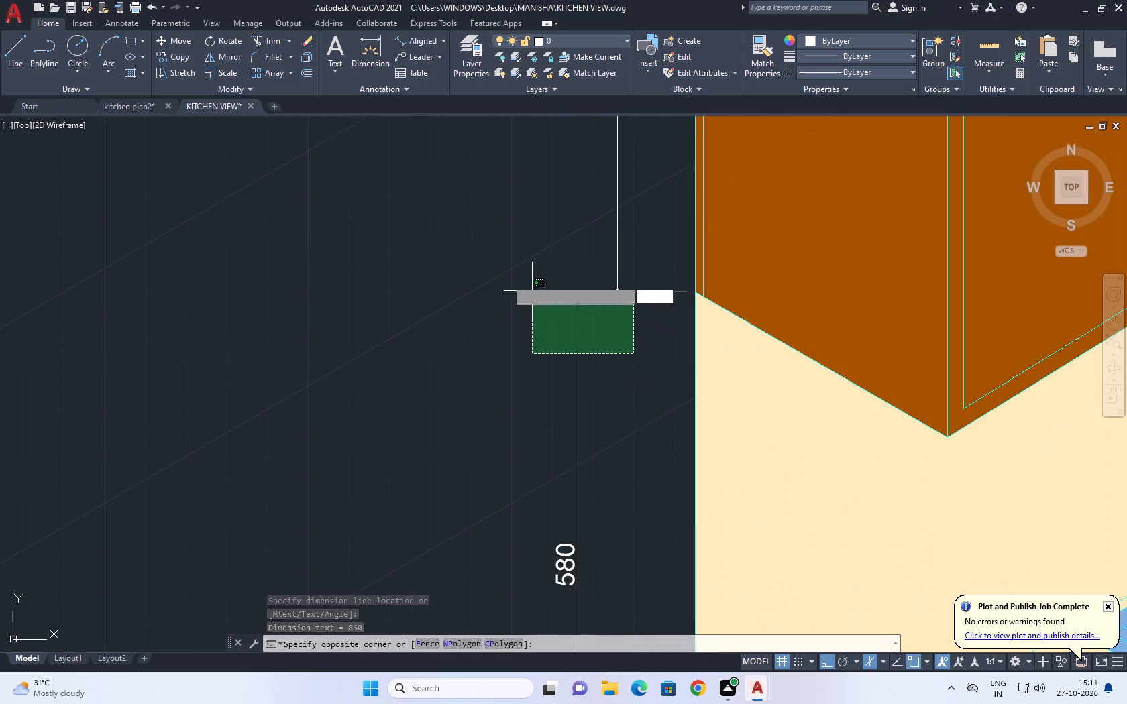
pyautogui.click(498, 276)
pyautogui.click(577, 292)
pyautogui.click(624, 290)
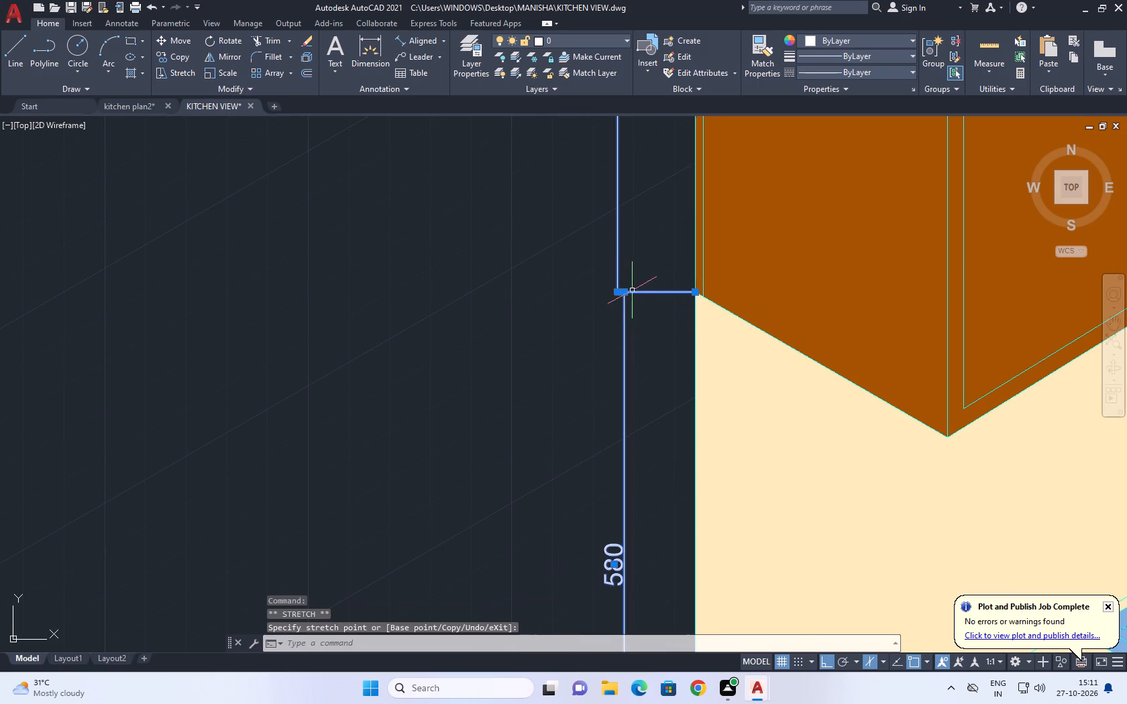
pyautogui.scroll(3, 624, 290)
pyautogui.click(627, 293)
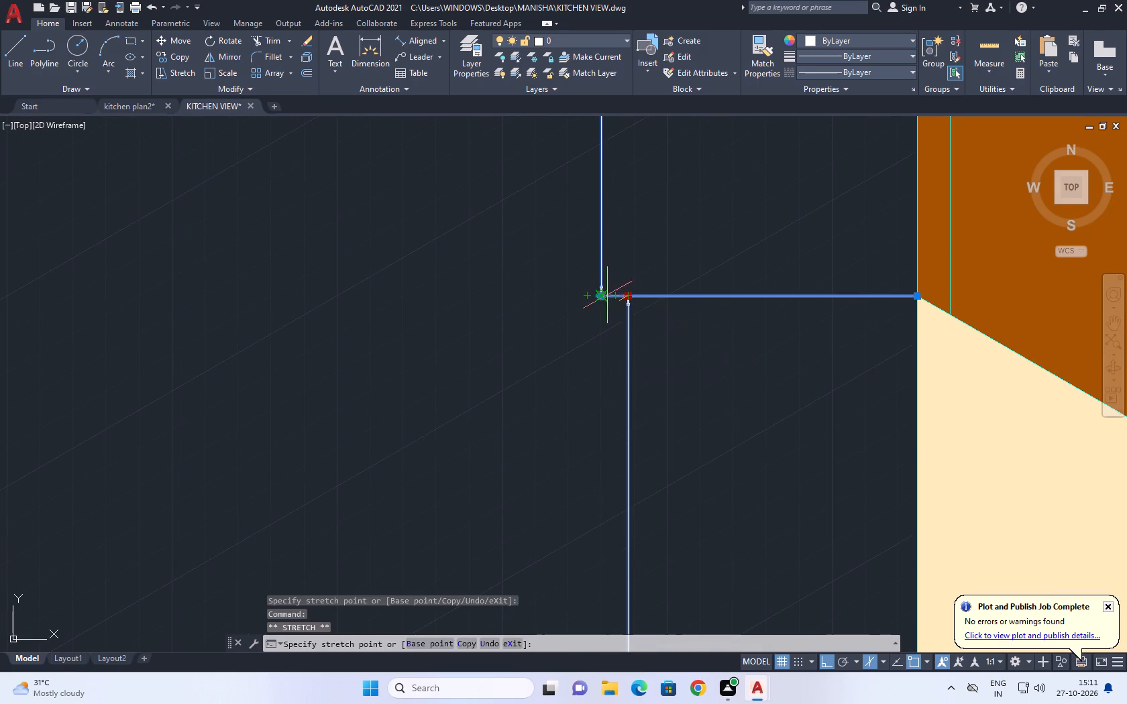
pyautogui.click(602, 292)
# Stretch the 860 dimension line into line with the 580 dimension line above it.
pyautogui.scroll(1, 650, 262)
pyautogui.scroll(-8, 650, 259)
pyautogui.moveTo(633, 453); pyautogui.dragTo(633, 257, button='middle')
pyautogui.moveTo(629, 384); pyautogui.dragTo(624, 365)
pyautogui.moveTo(560, 270); pyautogui.dragTo(558, 263)
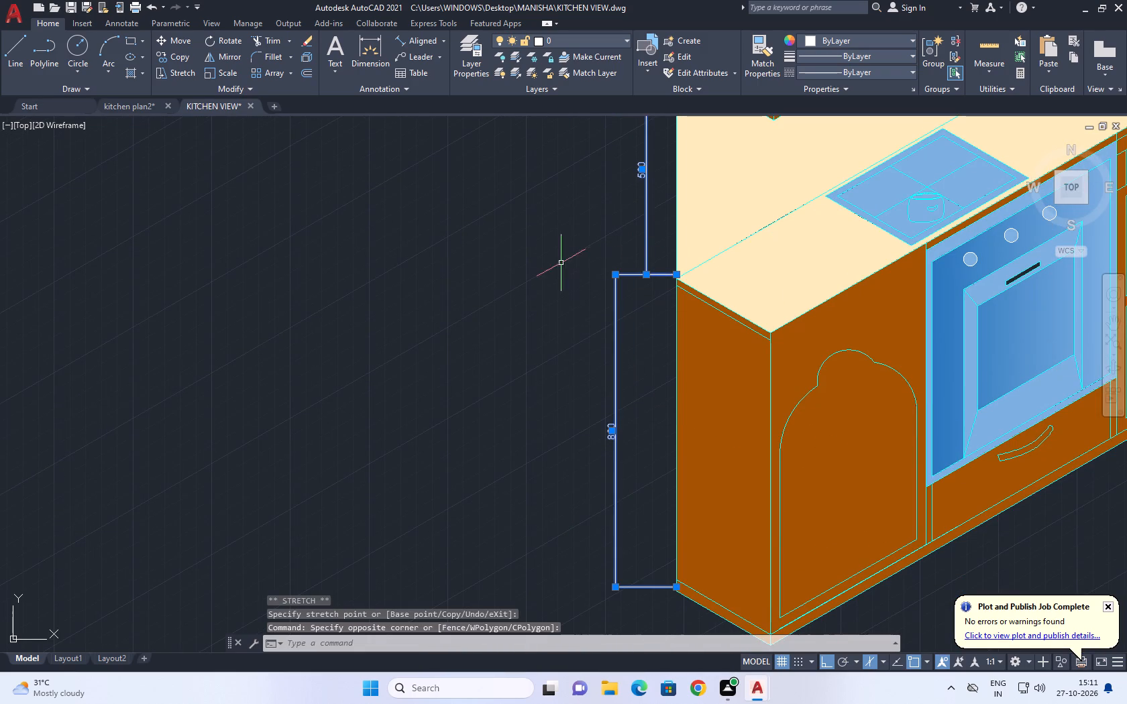
pyautogui.click(619, 276)
pyautogui.click(645, 278)
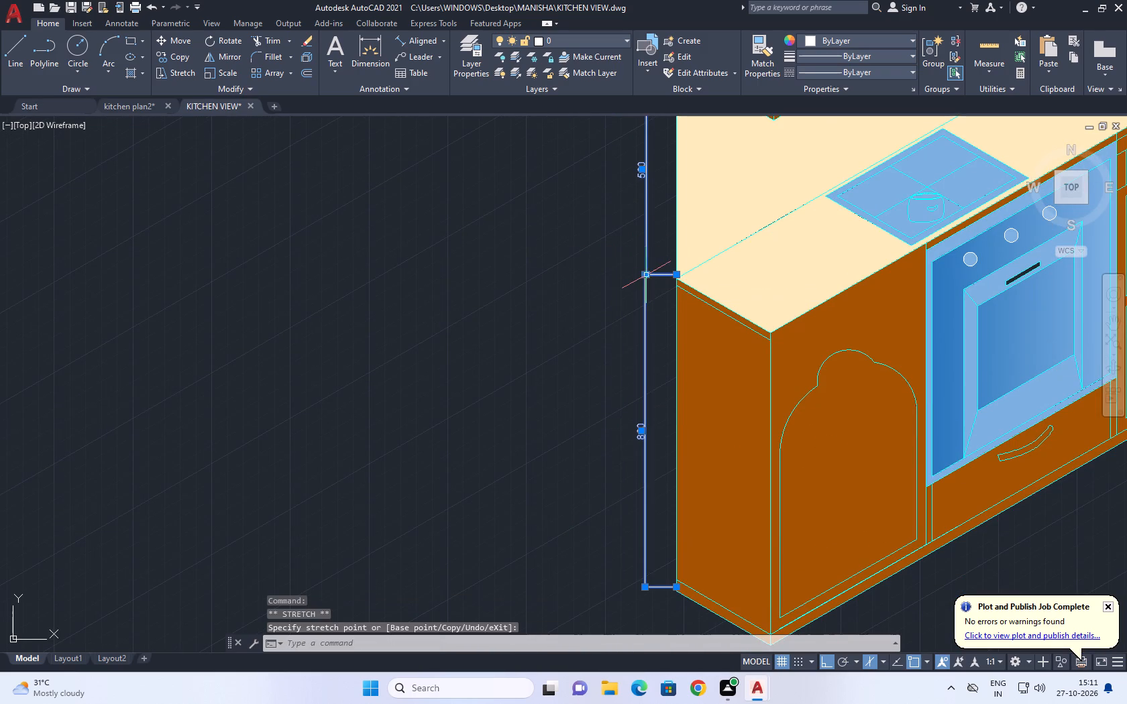
pyautogui.moveTo(472, 284); pyautogui.dragTo(496, 332, button='middle')
pyautogui.scroll(4, 645, 349)
pyautogui.scroll(3, 810, 161)
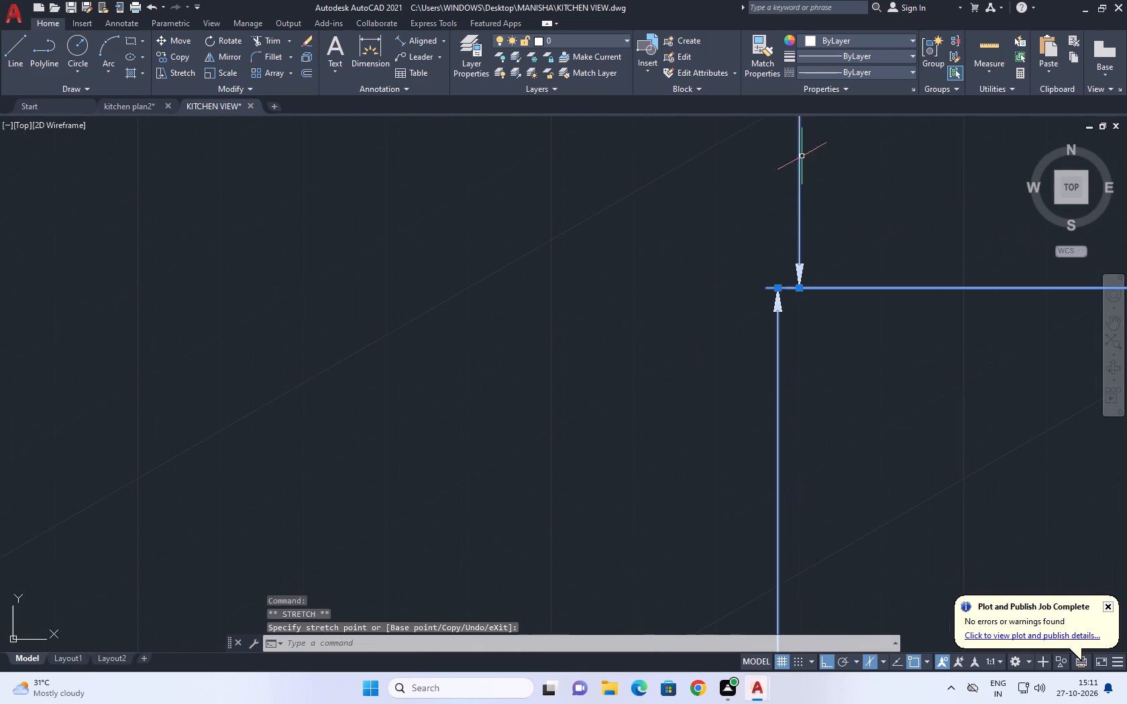
pyautogui.scroll(2, 771, 292)
pyautogui.click(786, 281)
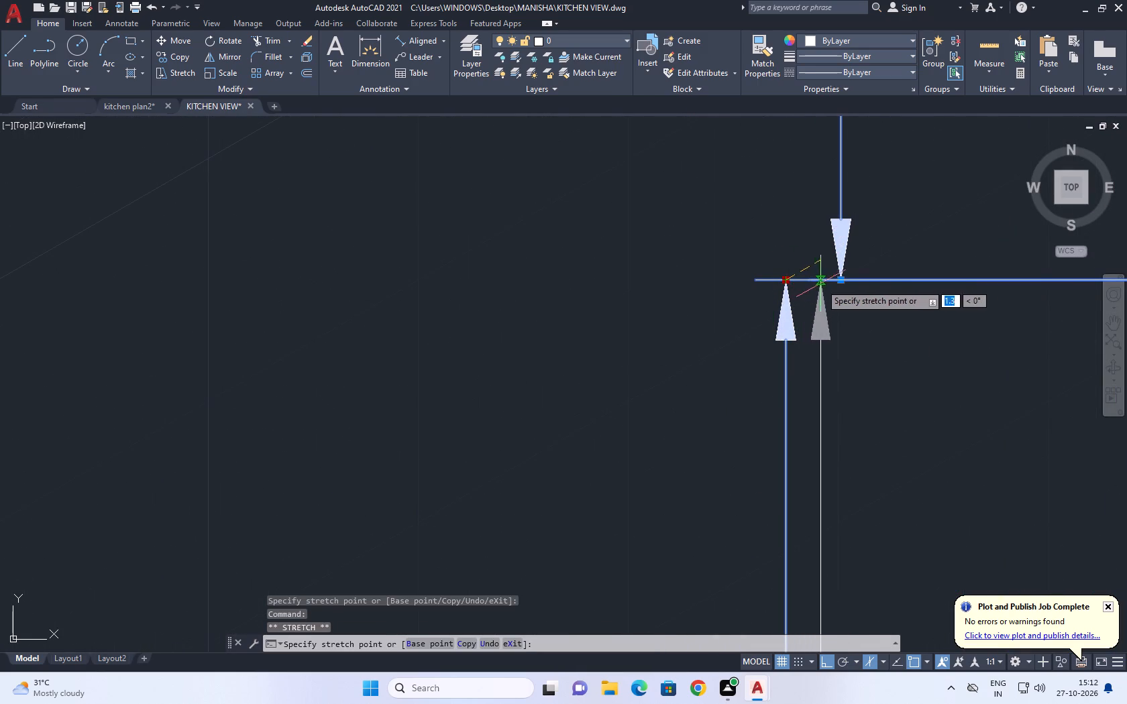
pyautogui.click(841, 282)
pyautogui.scroll(-10, 585, 301)
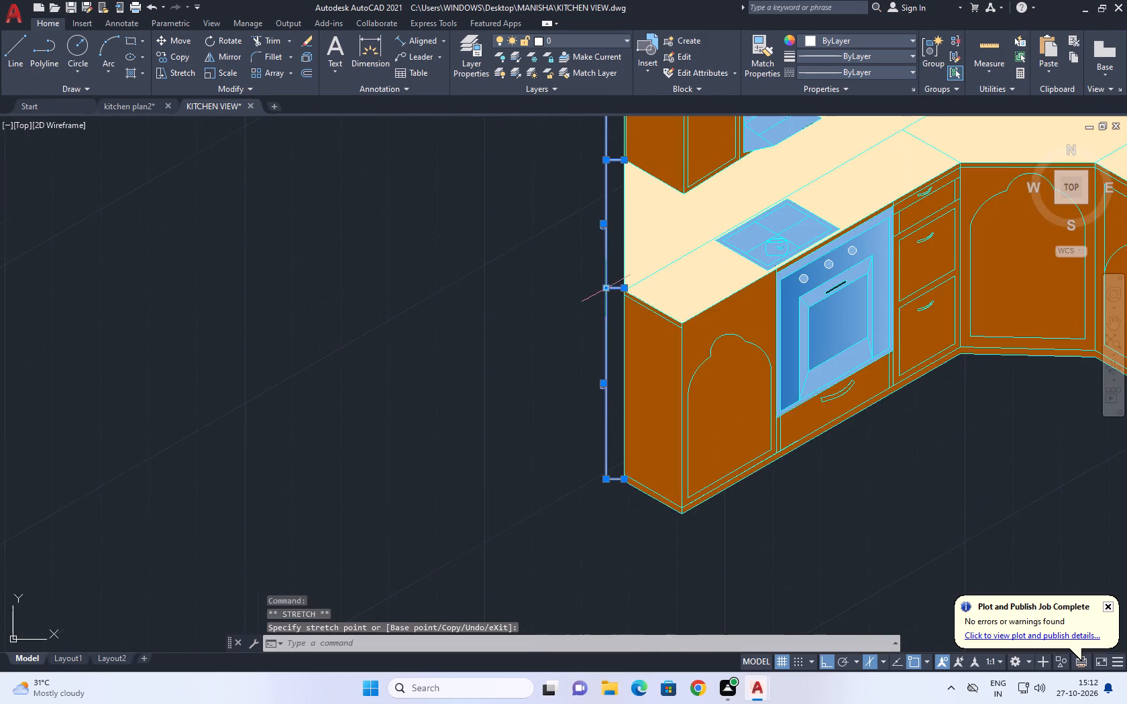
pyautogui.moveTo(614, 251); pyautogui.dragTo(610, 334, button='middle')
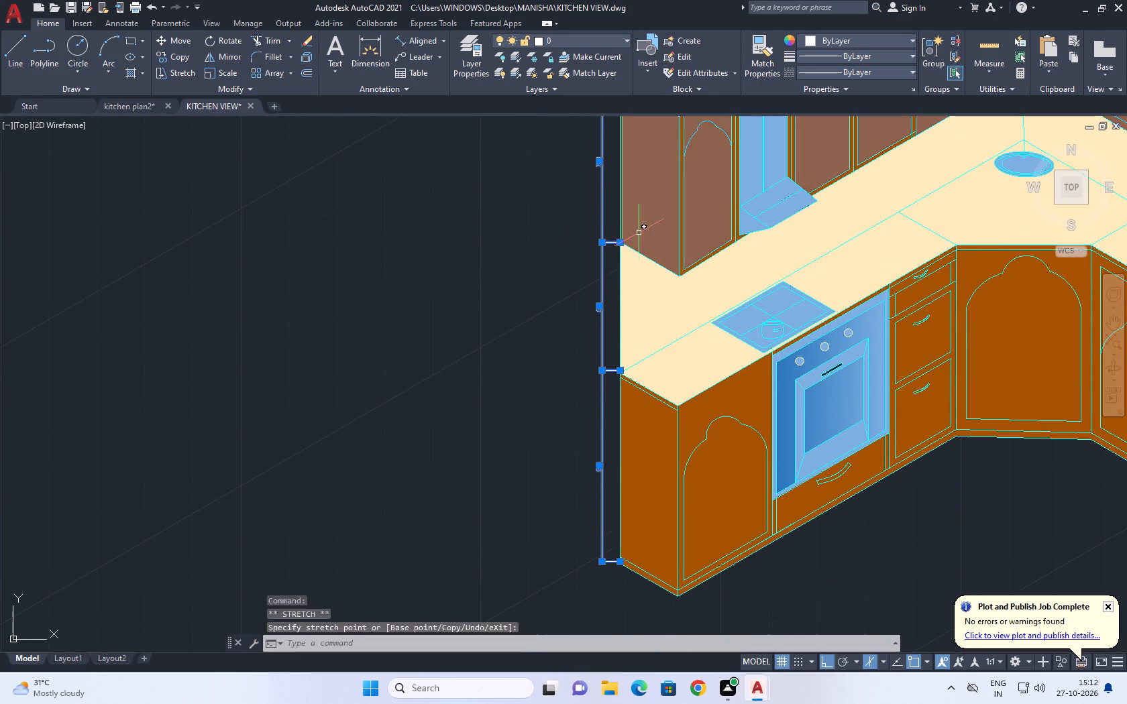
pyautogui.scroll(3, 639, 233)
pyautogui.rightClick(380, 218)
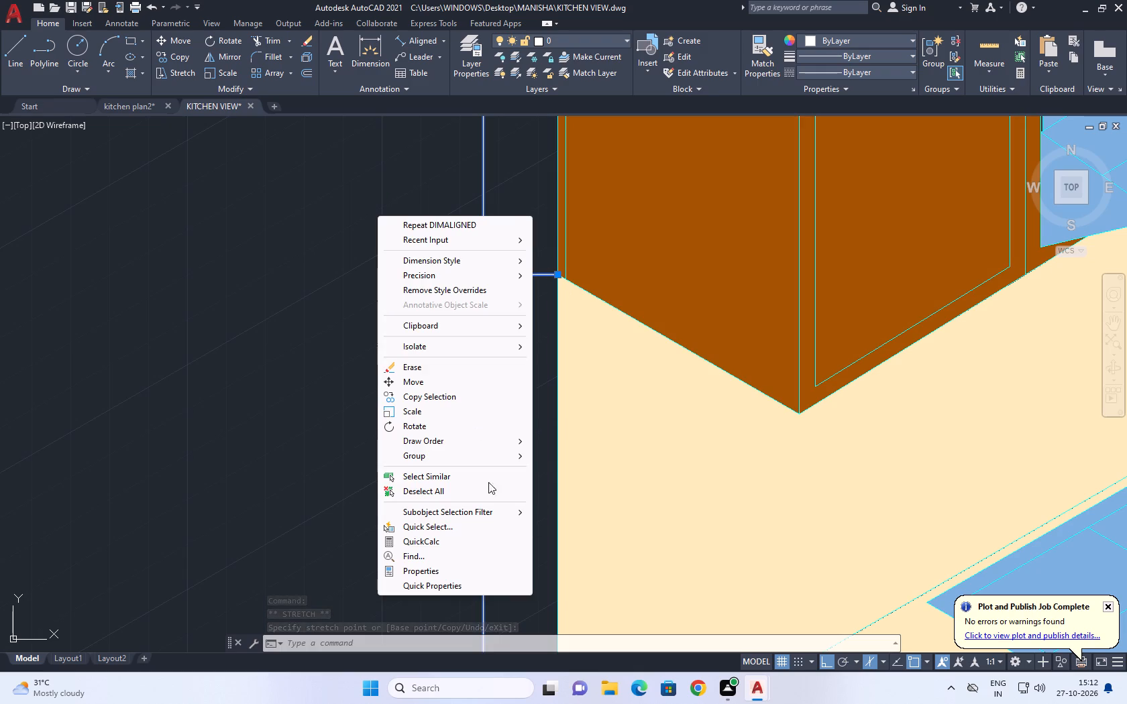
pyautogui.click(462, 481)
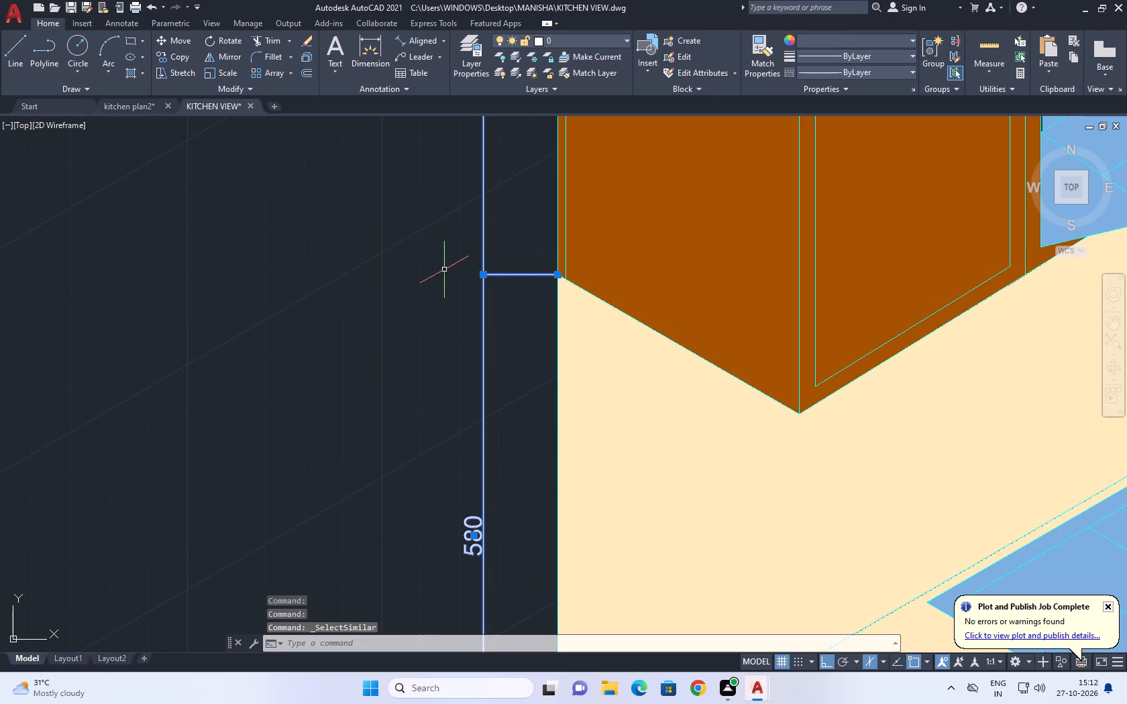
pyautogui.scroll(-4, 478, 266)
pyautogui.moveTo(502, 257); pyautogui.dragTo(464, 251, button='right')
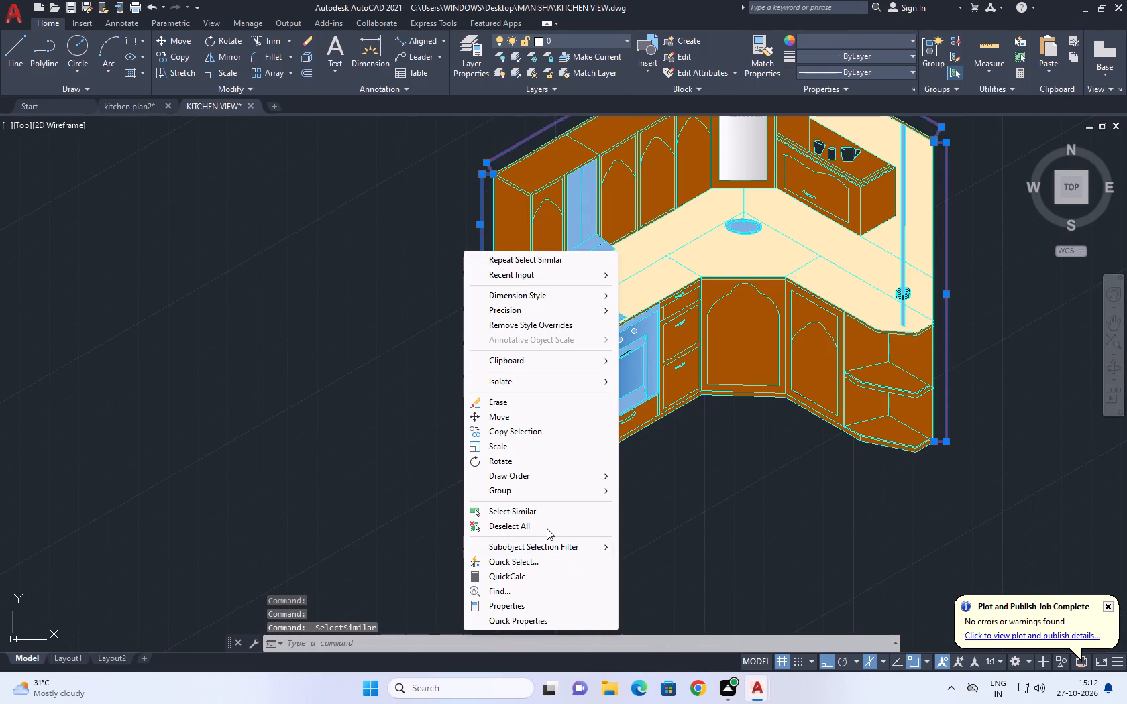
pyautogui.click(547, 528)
# Match the 730, 580 and 860 height dimensions to the red dimension above the upper cabinets.
pyautogui.moveTo(504, 153); pyautogui.dragTo(497, 238, button='middle')
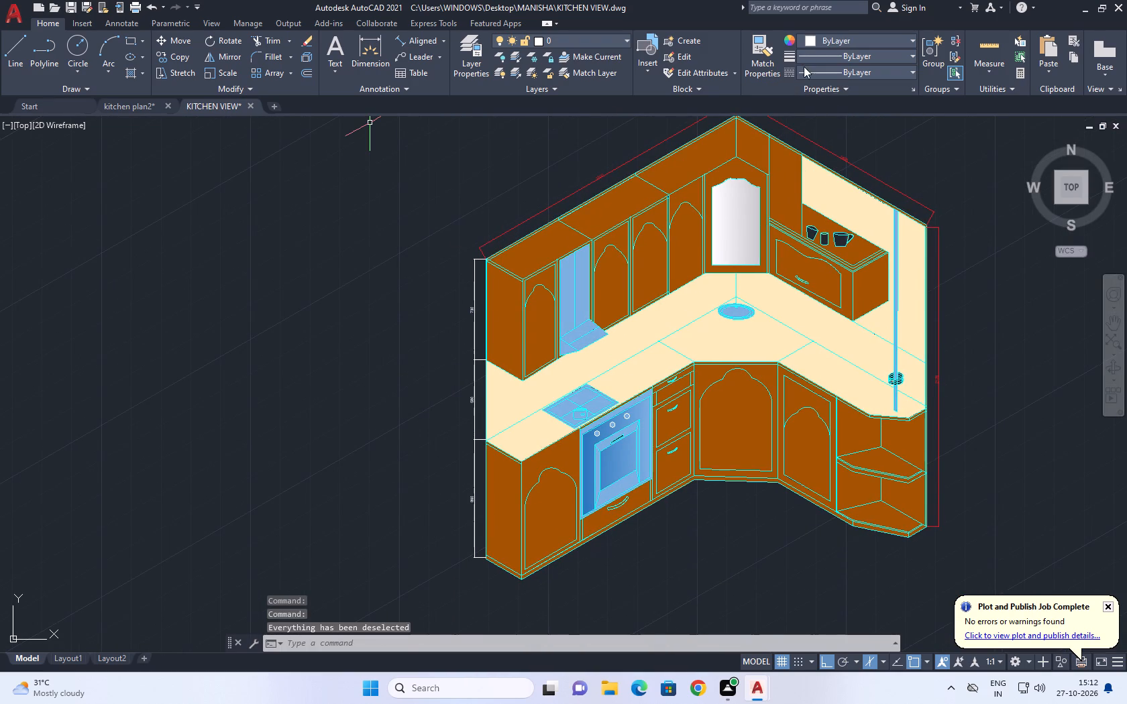
pyautogui.click(765, 53)
pyautogui.click(502, 236)
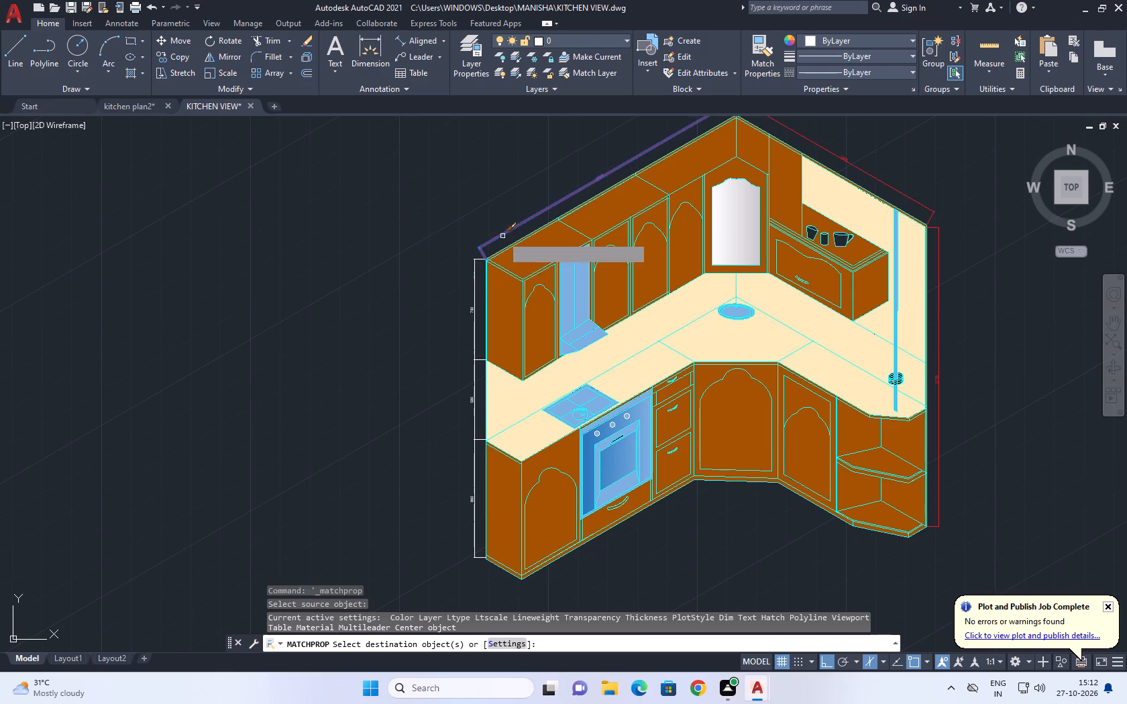
pyautogui.scroll(1, 458, 294)
pyautogui.click(480, 308)
pyautogui.moveTo(478, 361); pyautogui.dragTo(509, 111, button='middle')
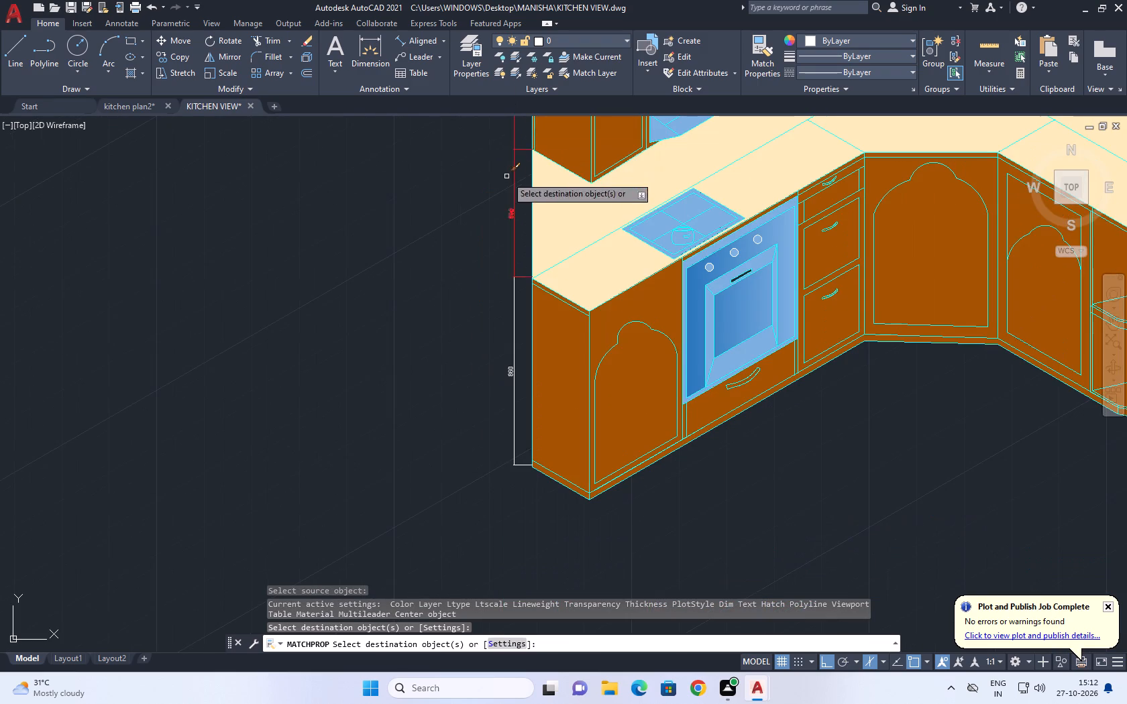
pyautogui.click(511, 204)
pyautogui.doubleClick(515, 221)
pyautogui.click(495, 237)
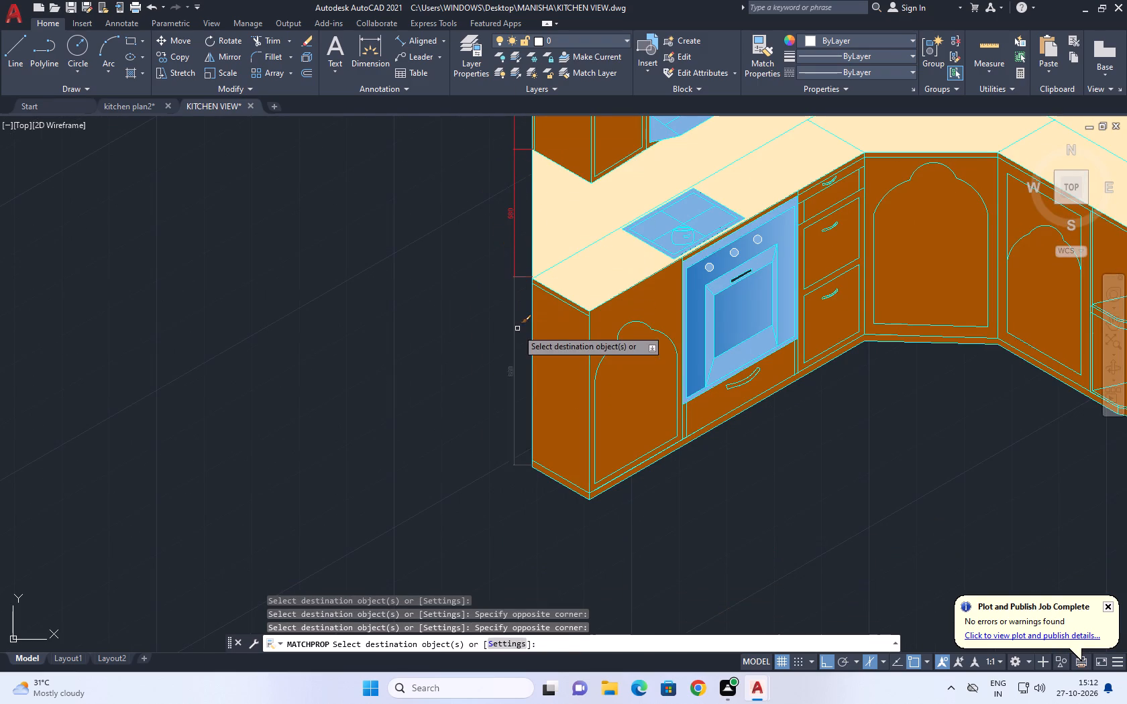
pyautogui.click(517, 330)
pyautogui.click(501, 299)
pyautogui.rightClick(436, 250)
pyautogui.click(490, 268)
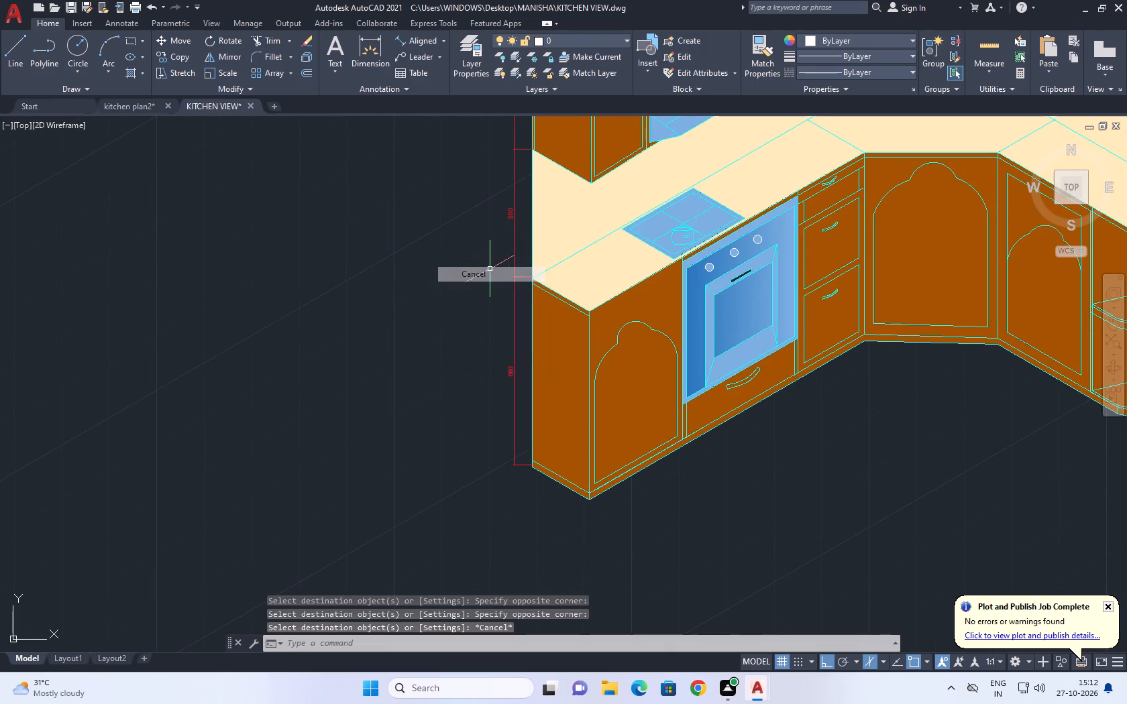
# Examine the whole kitchen view, including both dimensioned sides, for anything left unfinished.
pyautogui.scroll(-1, 586, 231)
pyautogui.moveTo(612, 210); pyautogui.dragTo(543, 377, button='middle')
pyautogui.moveTo(506, 272); pyautogui.dragTo(506, 325, button='middle')
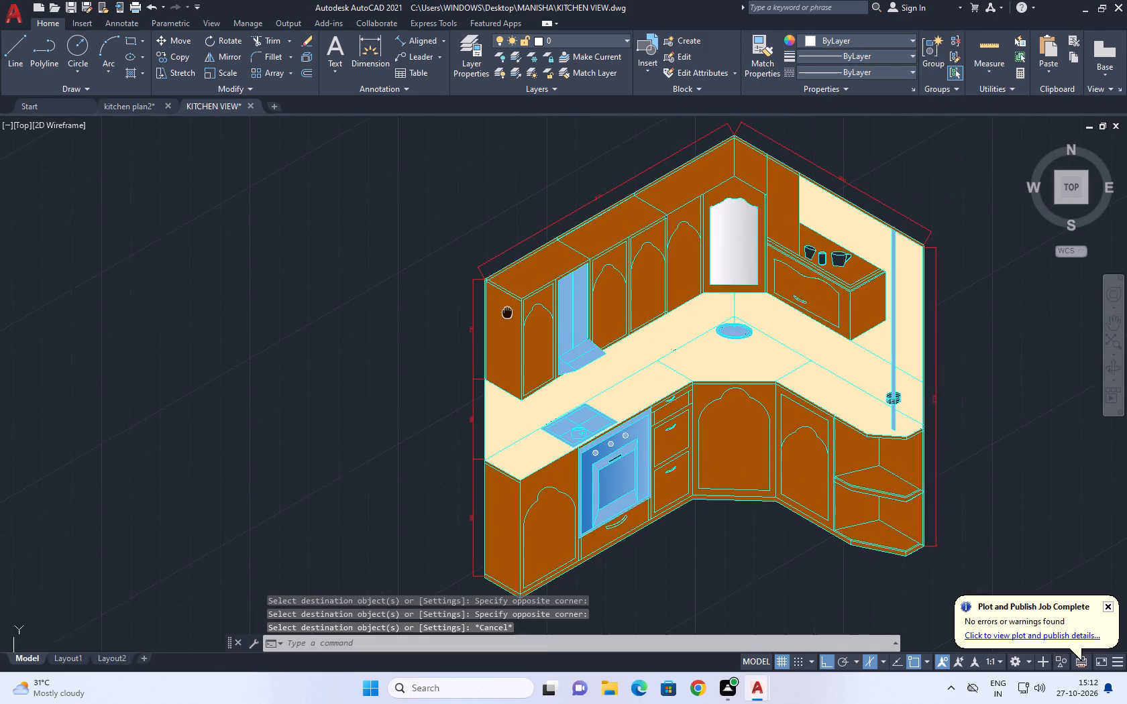
pyautogui.moveTo(506, 325); pyautogui.dragTo(394, 387, button='middle')
pyautogui.scroll(-1, 881, 444)
pyautogui.moveTo(971, 466); pyautogui.dragTo(892, 273, button='middle')
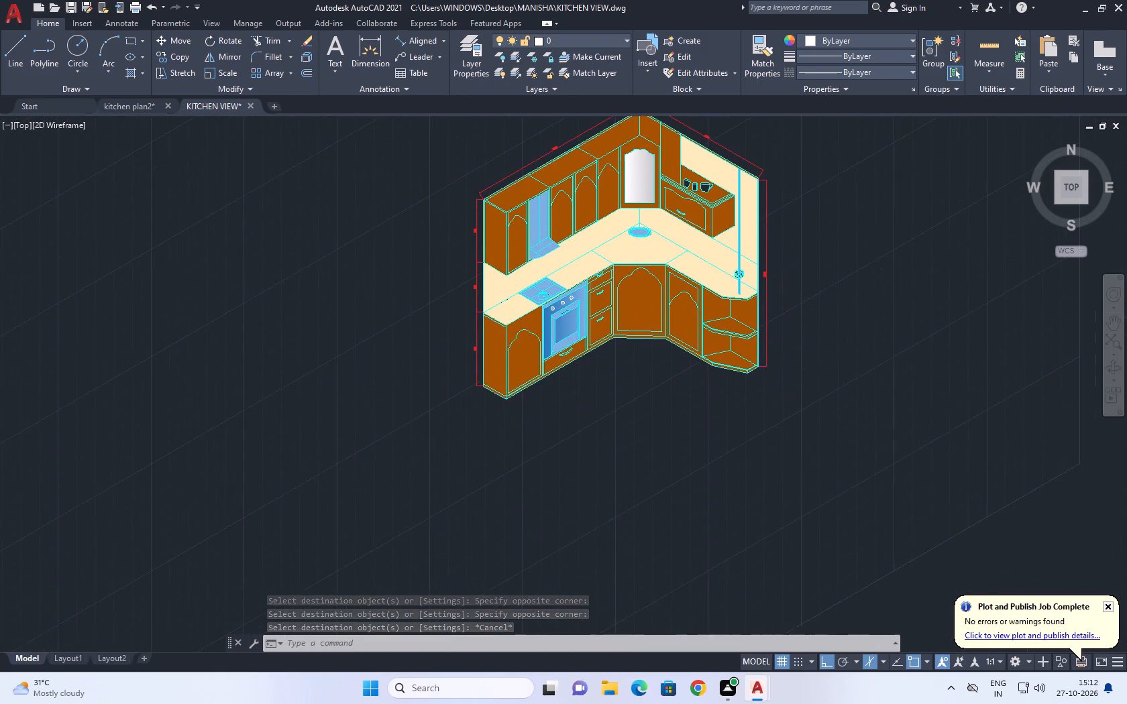
pyautogui.scroll(3, 734, 254)
pyautogui.moveTo(782, 260); pyautogui.dragTo(698, 412, button='middle')
pyautogui.middleClick(698, 412)
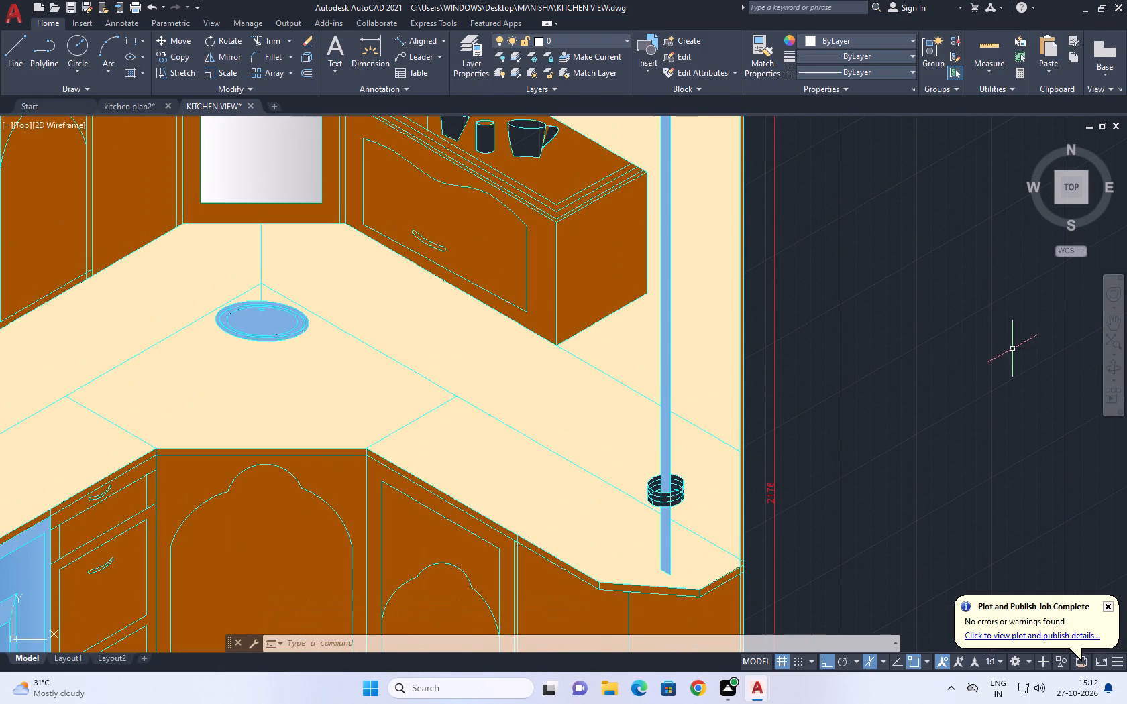
pyautogui.moveTo(292, 290); pyautogui.dragTo(561, 331, button='middle')
pyautogui.scroll(-1, 534, 325)
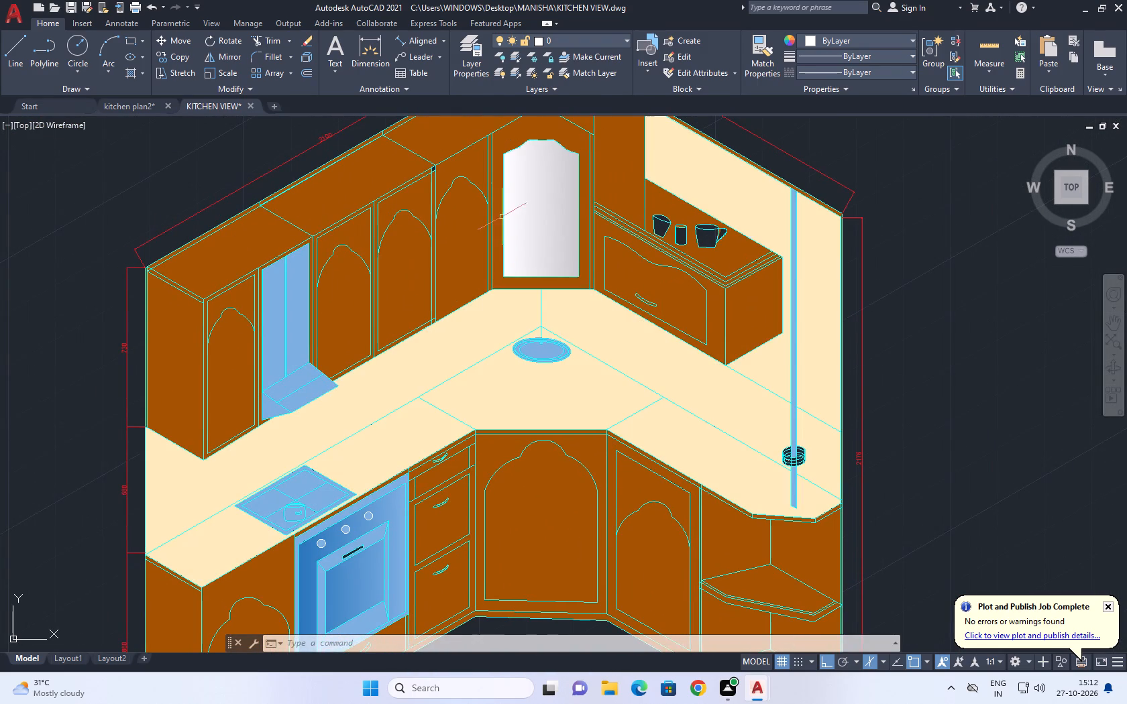
# Fill the small unhatched gap at the top of the divider between the upper cabinet doors with a solid hatch.
pyautogui.scroll(2, 439, 188)
pyautogui.moveTo(407, 145); pyautogui.dragTo(437, 221, button='middle')
pyautogui.write('H')
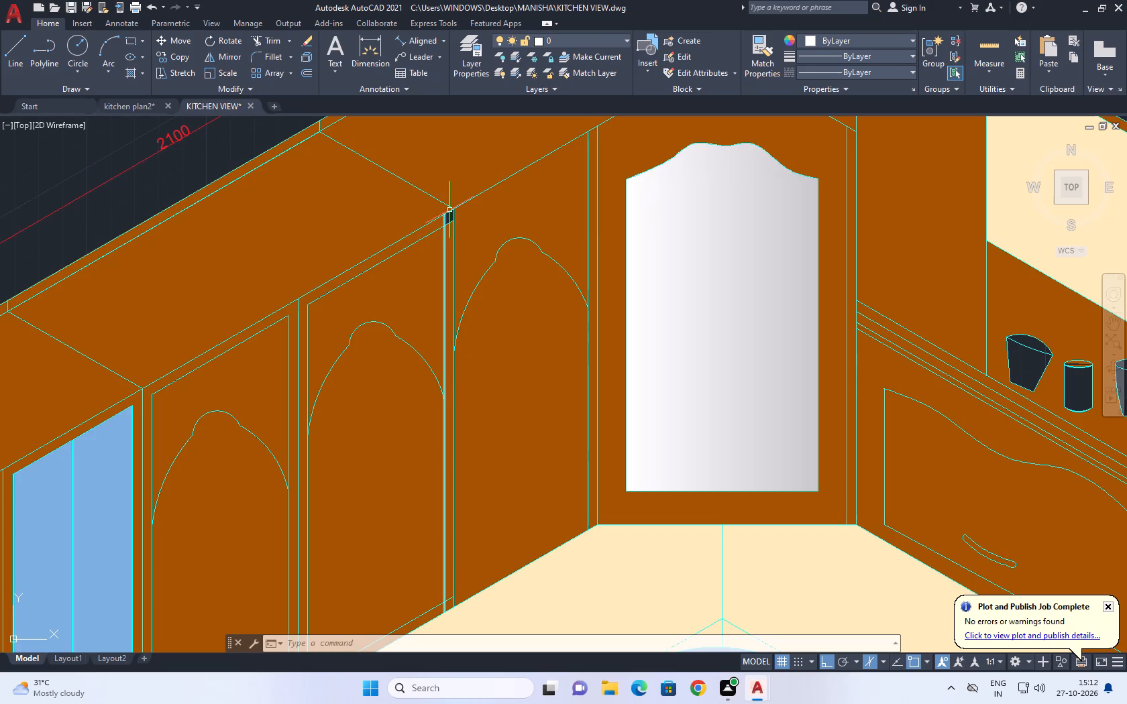
pyautogui.press('space')
pyautogui.scroll(2, 449, 210)
pyautogui.click(445, 227)
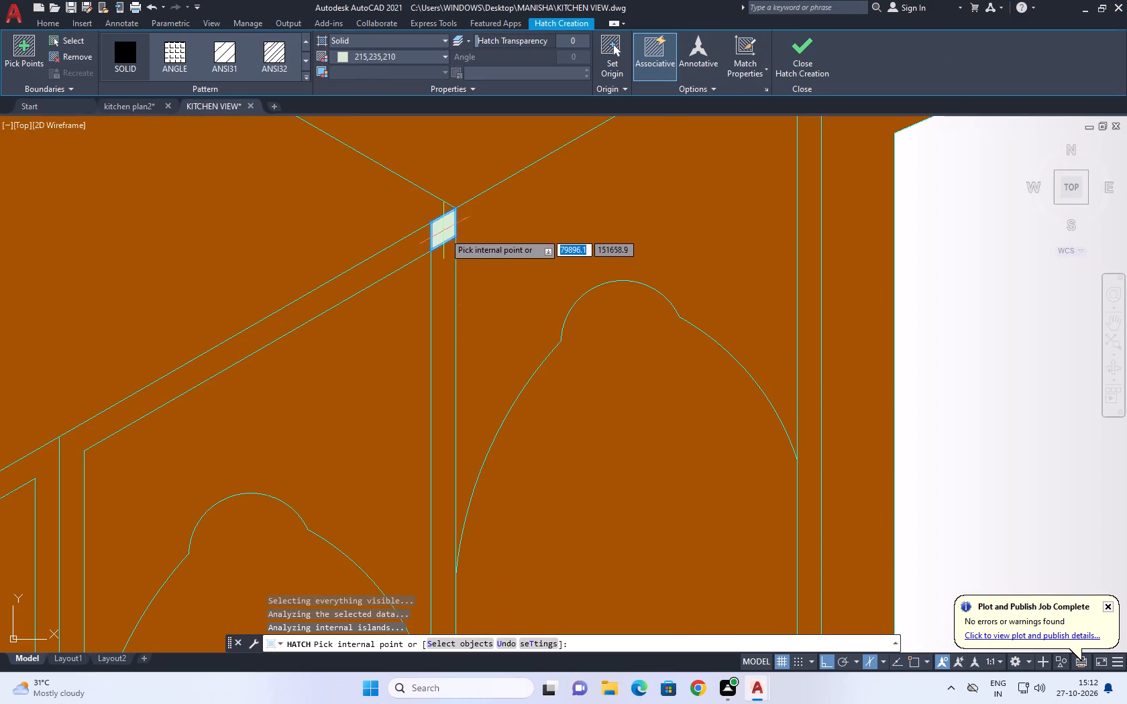
pyautogui.press('Escape')
# Match the small pale hatch at the top of the upper door divider to the brown cabinet hatch.
pyautogui.press('m')
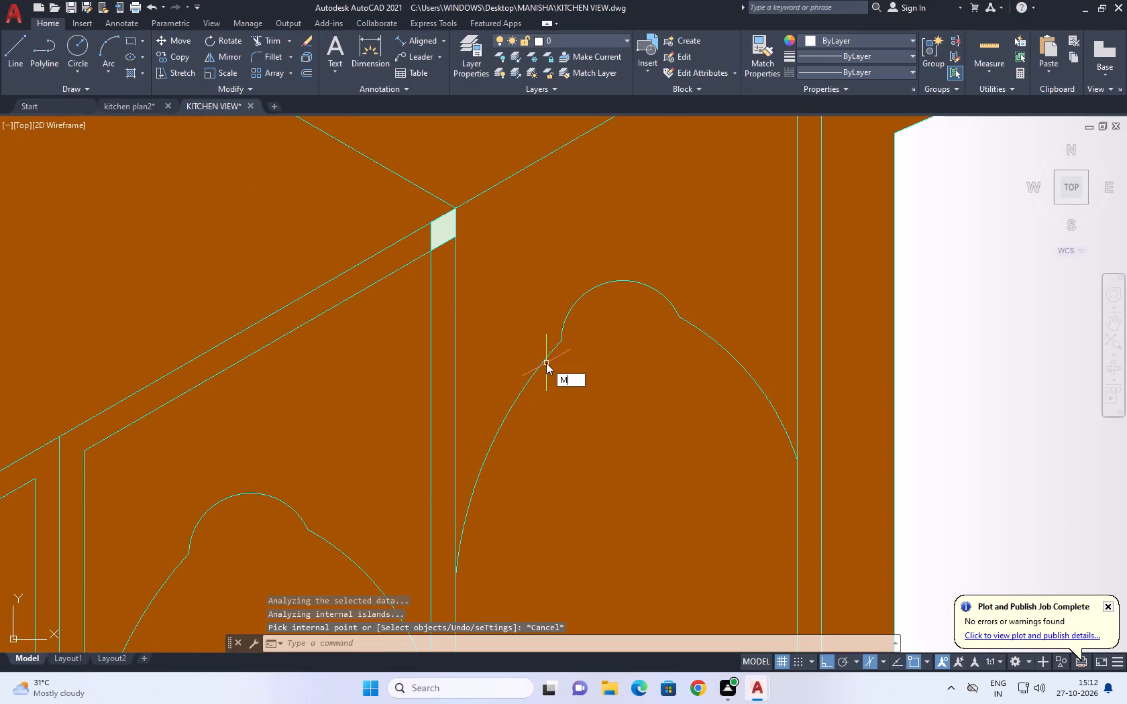
pyautogui.press('a')
pyautogui.press('space')
pyautogui.click(501, 202)
pyautogui.click(445, 230)
pyautogui.press('Escape')
pyautogui.scroll(-4, 481, 273)
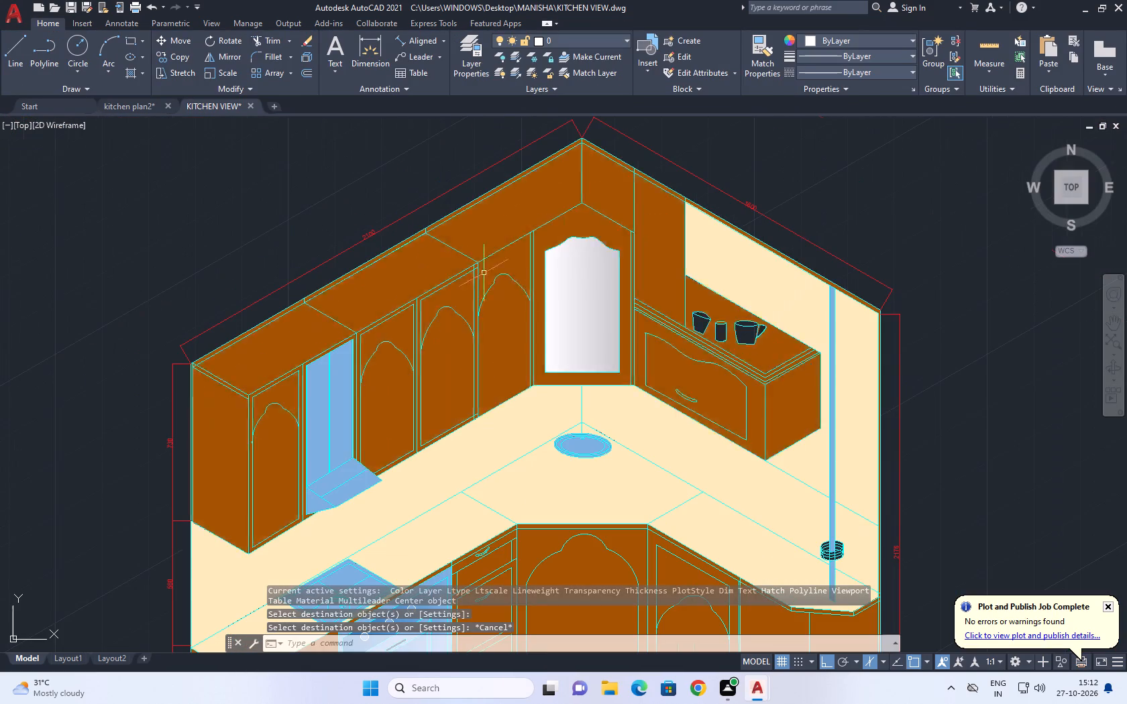
# Examine the upper cabinets, the wall unit with the cups, and the door frames for unfinished details.
pyautogui.moveTo(780, 399); pyautogui.dragTo(748, 373, button='middle')
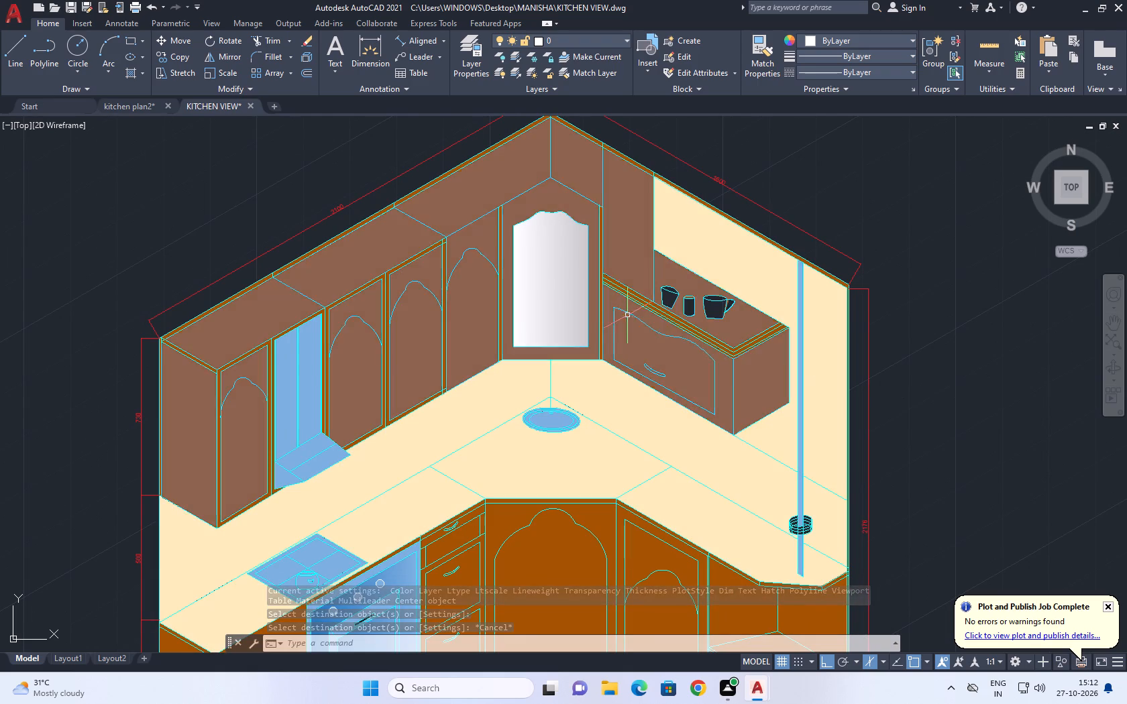
pyautogui.scroll(3, 724, 320)
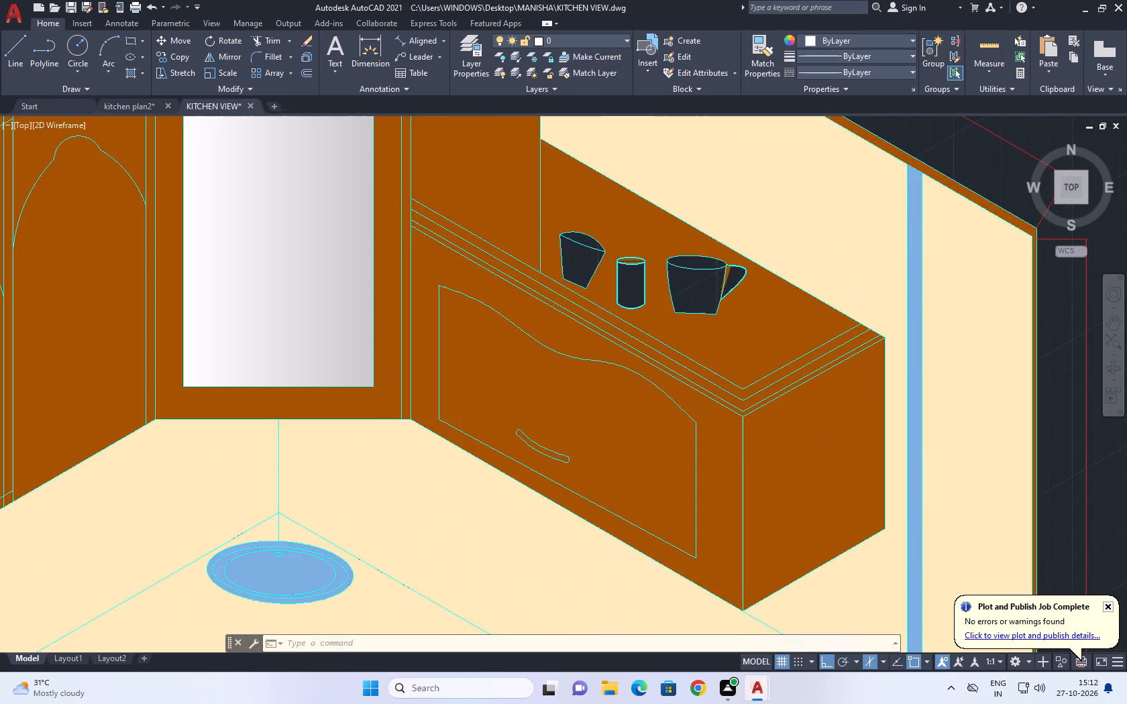
pyautogui.moveTo(710, 294); pyautogui.dragTo(617, 447, button='middle')
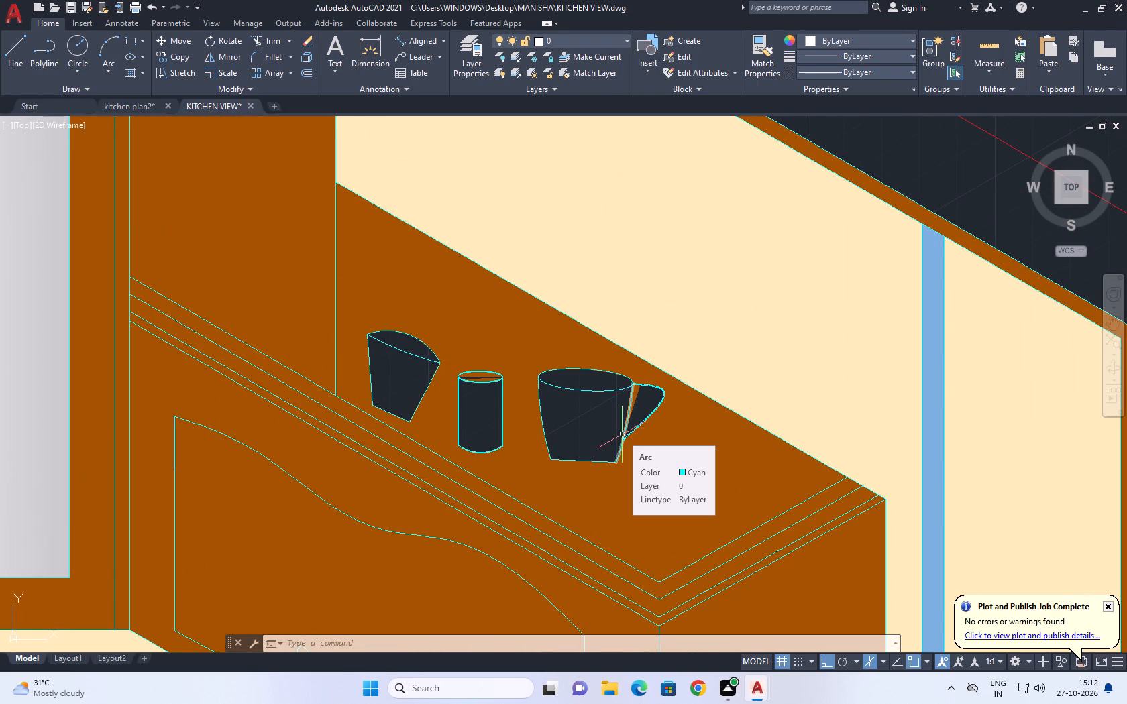
pyautogui.scroll(-3, 639, 427)
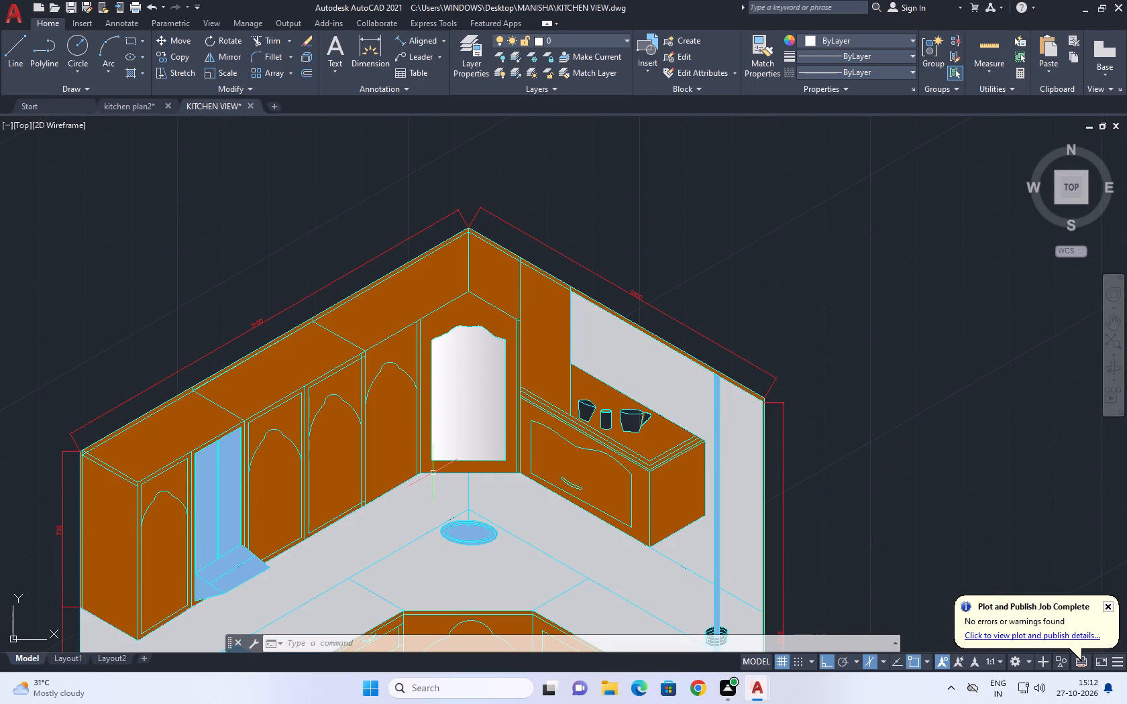
pyautogui.moveTo(425, 410); pyautogui.dragTo(481, 303, button='middle')
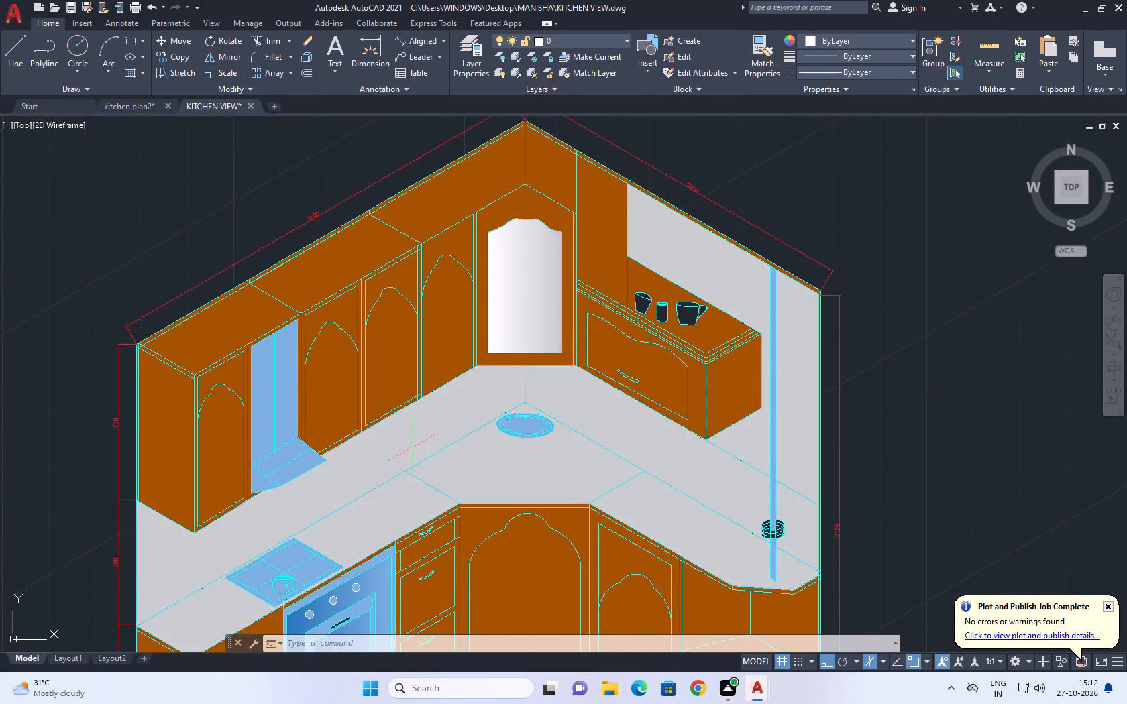
pyautogui.scroll(4, 415, 416)
pyautogui.moveTo(472, 270); pyautogui.dragTo(493, 336, button='middle')
pyautogui.scroll(-1, 494, 336)
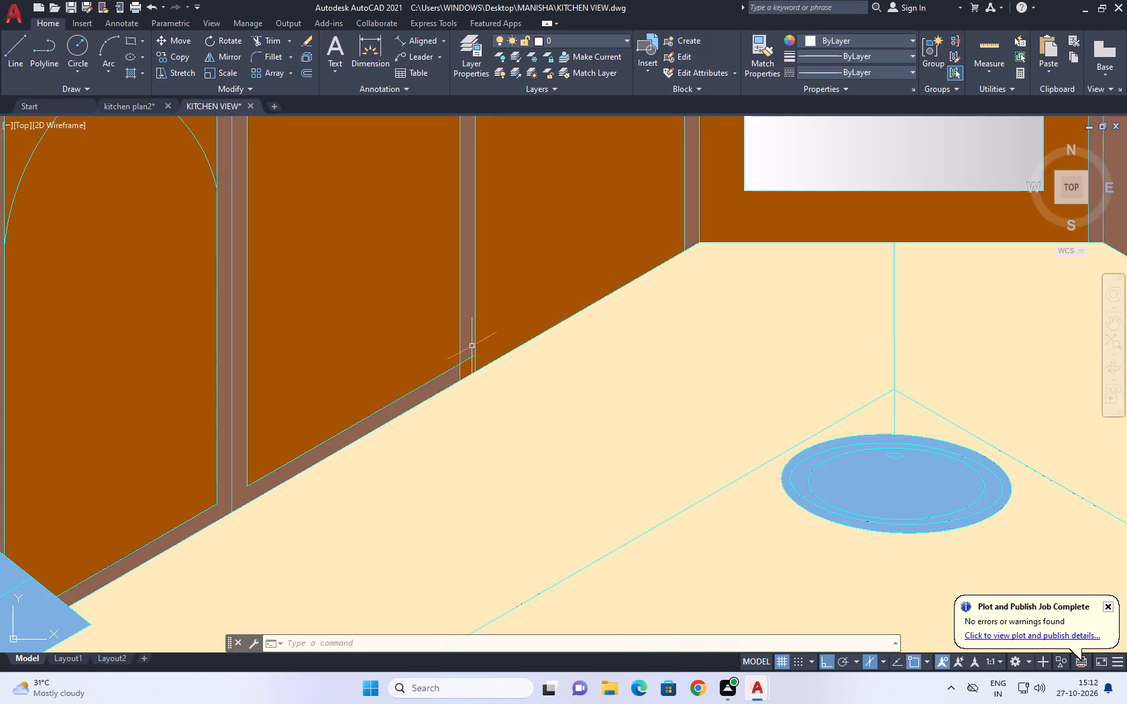
# Stretch the middle upper door's bottom frame line about 320 along the 30° direction, across the last door and past the corner cabinet's edge.
pyautogui.moveTo(479, 343); pyautogui.dragTo(478, 375, button='middle')
pyautogui.scroll(2, 467, 384)
pyautogui.click(464, 397)
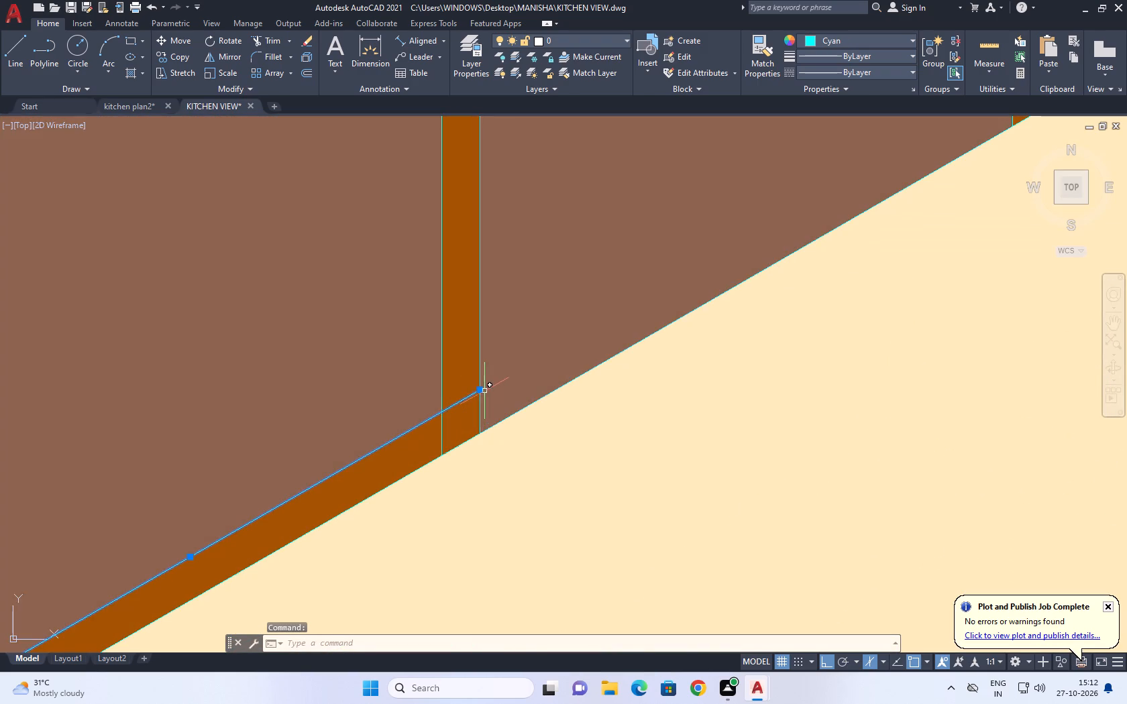
pyautogui.click(479, 387)
pyautogui.scroll(-4, 564, 327)
pyautogui.scroll(2, 690, 252)
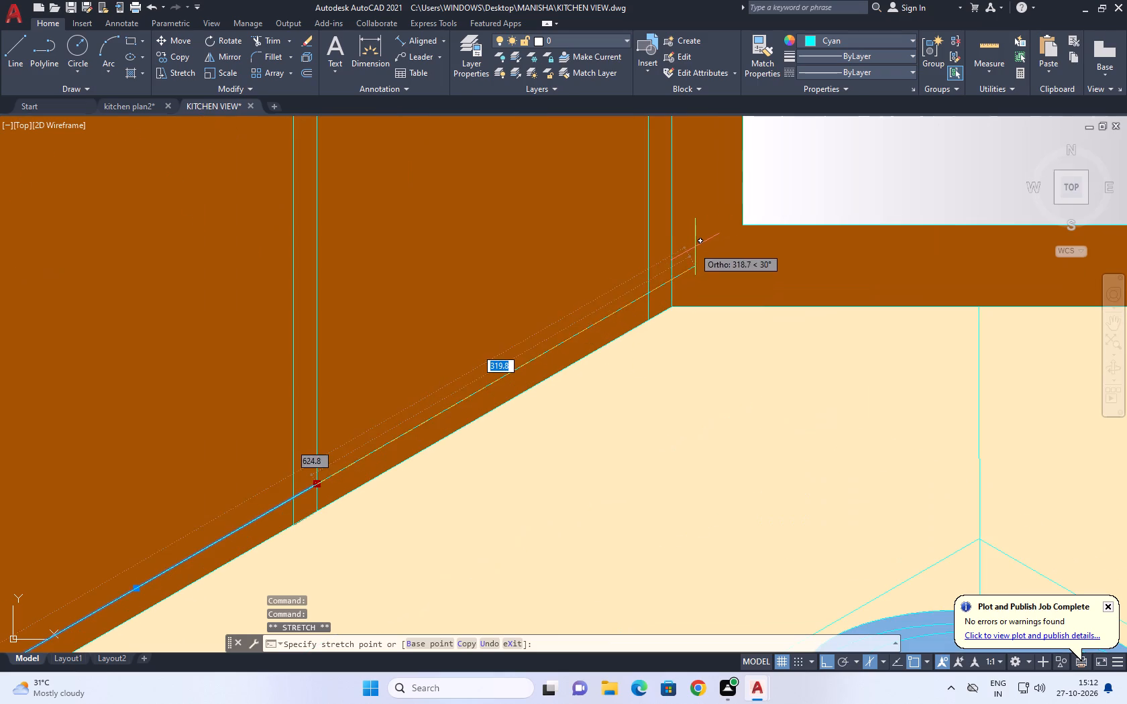
pyautogui.click(696, 247)
pyautogui.press('Escape')
pyautogui.scroll(1, 694, 268)
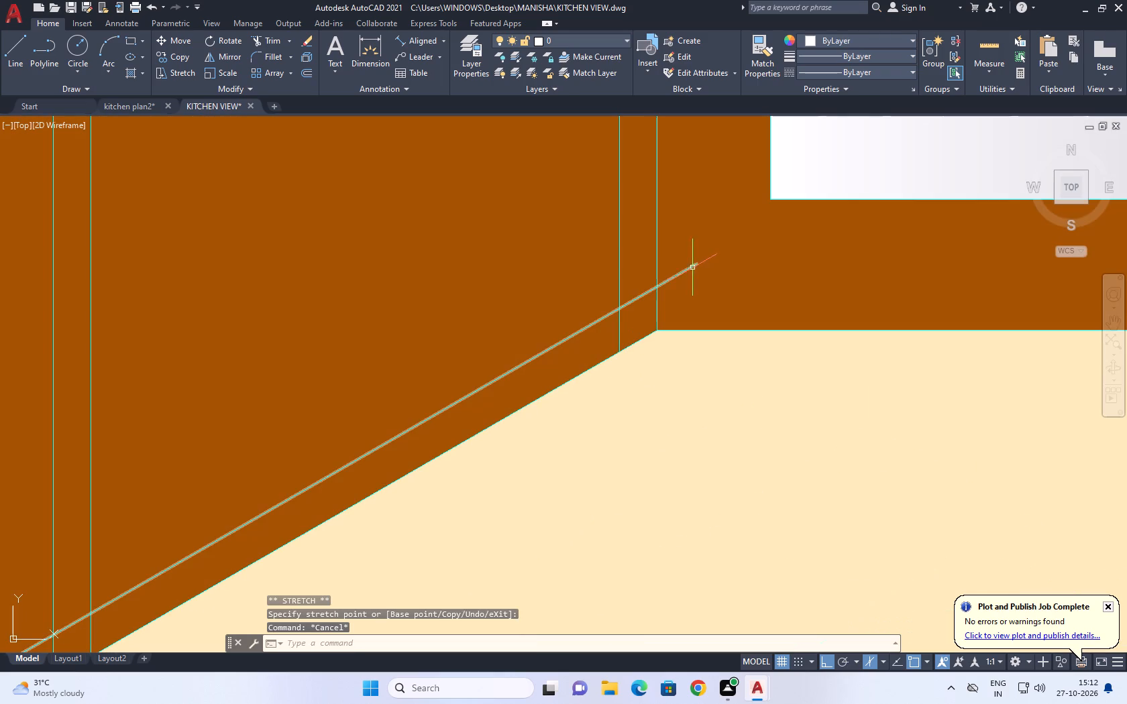
# Trim the stretched bottom line where it crosses the divider beside the corner cabinet and where it overshoots onto that cabinet.
pyautogui.write('TR')
pyautogui.press('space')
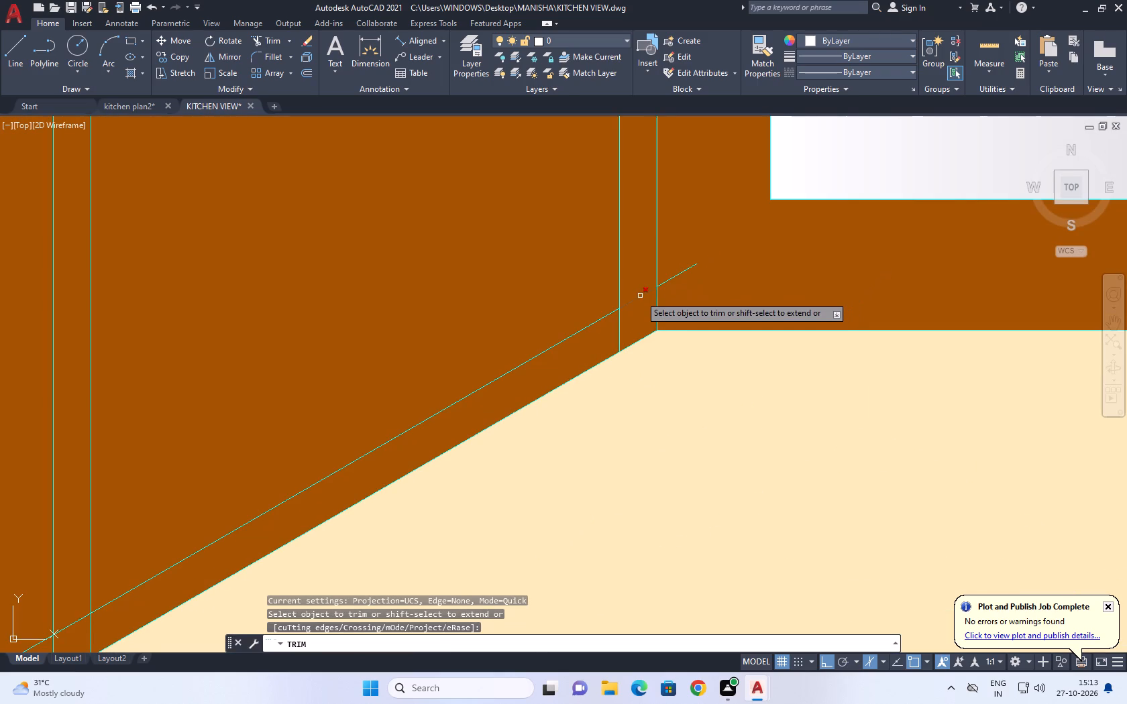
pyautogui.click(640, 296)
pyautogui.click(669, 281)
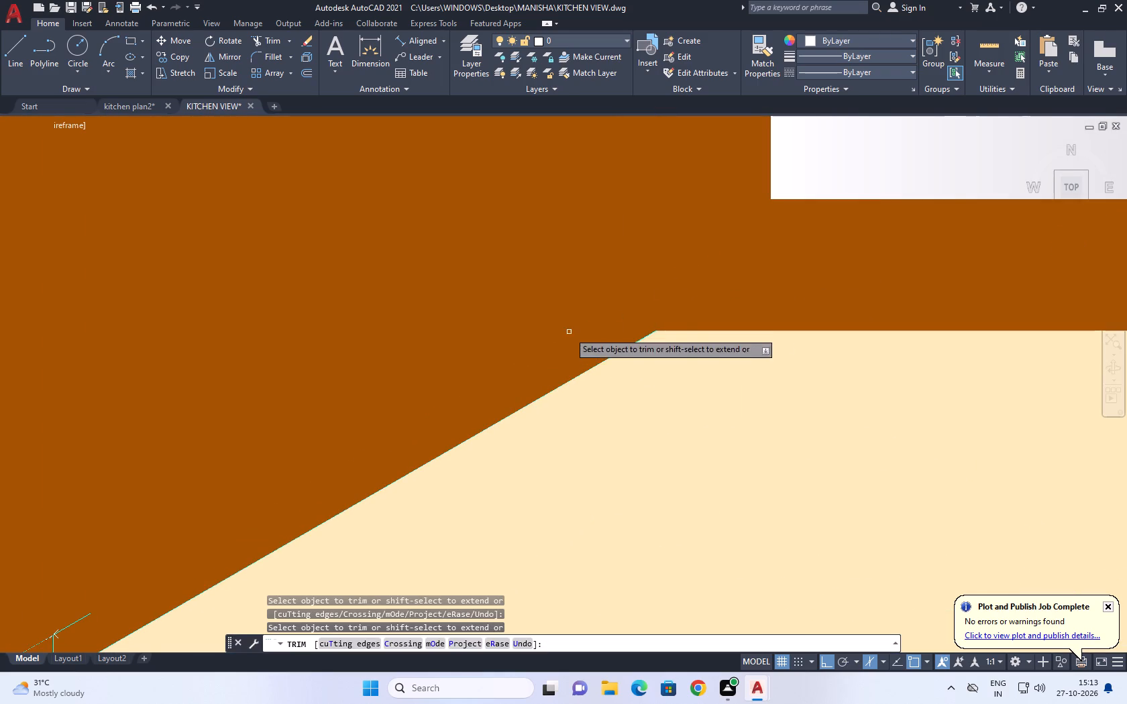
pyautogui.press('Escape')
pyautogui.scroll(-5, 663, 319)
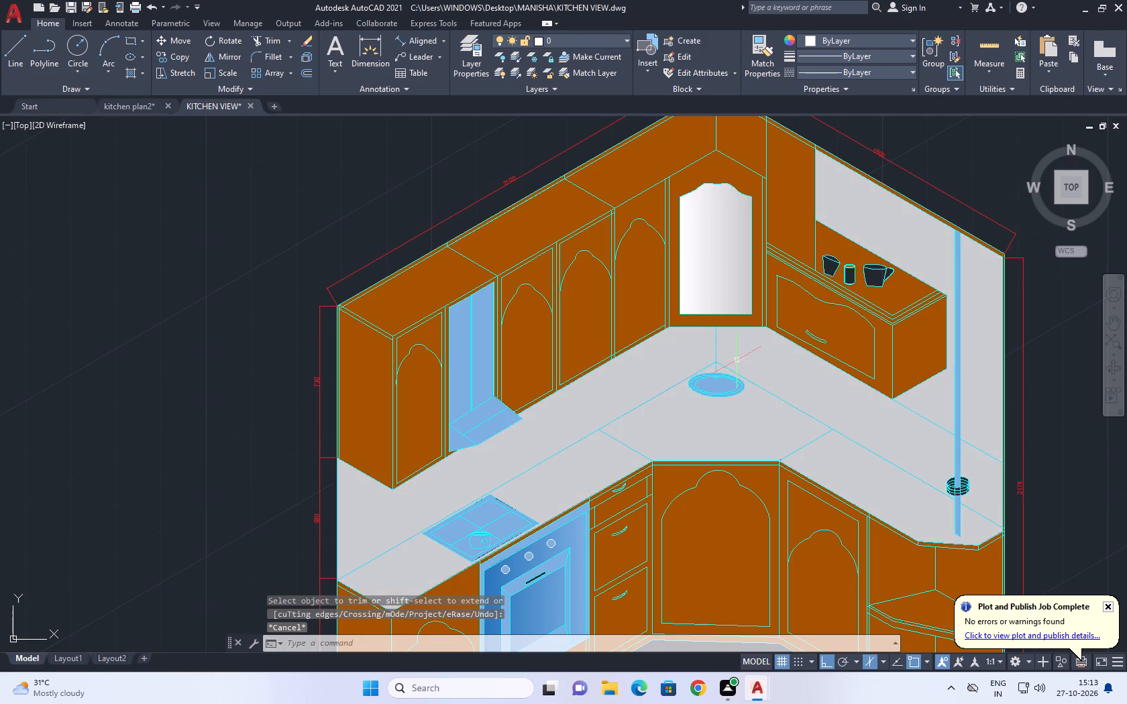
# Trim the crossing line and vertical stubs at the bottom of the dividers on both sides of the last upper door.
pyautogui.press('space')
pyautogui.scroll(3, 627, 344)
pyautogui.scroll(2, 576, 400)
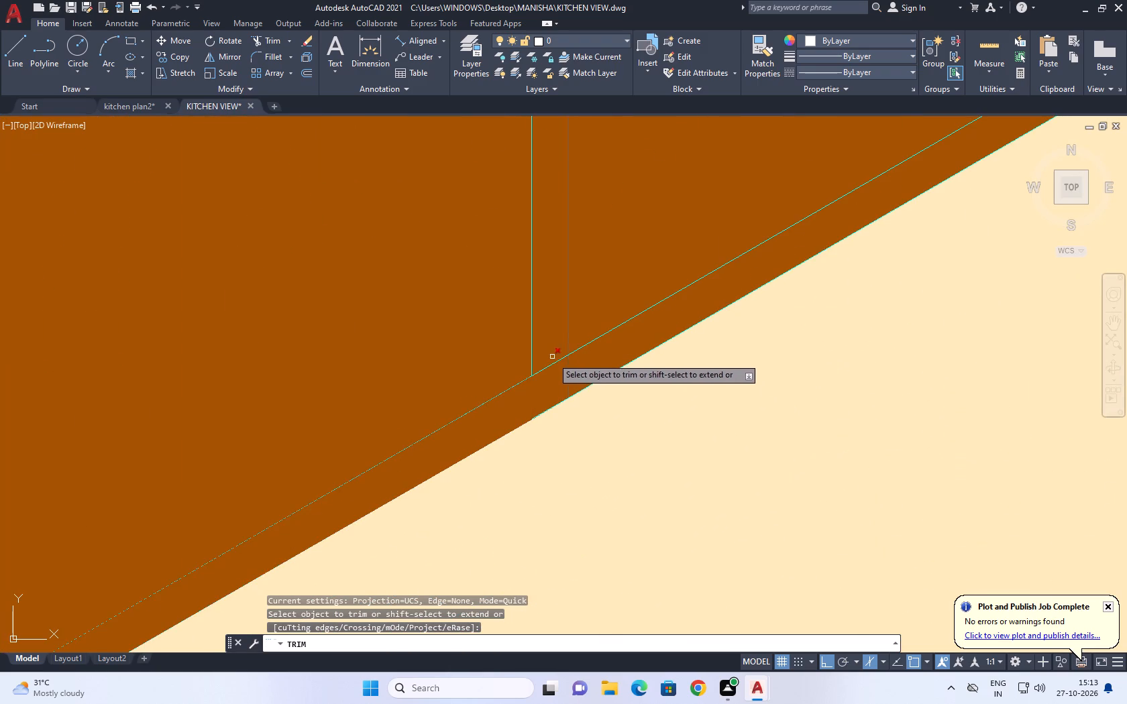
pyautogui.click(551, 366)
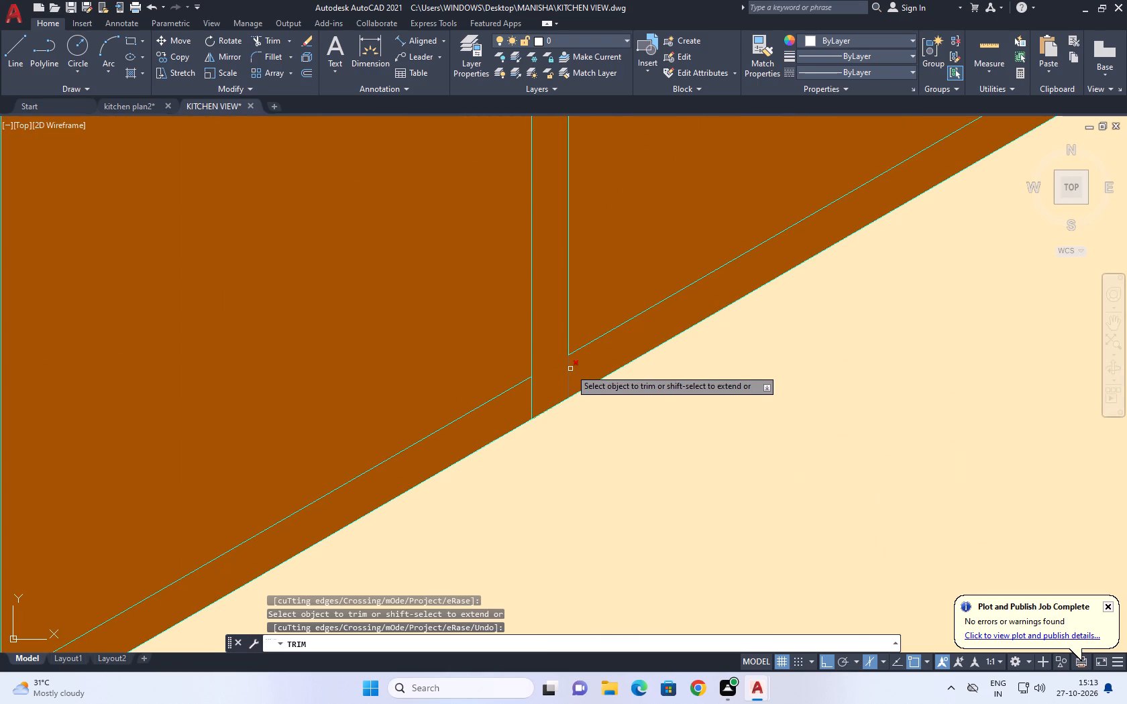
pyautogui.click(570, 369)
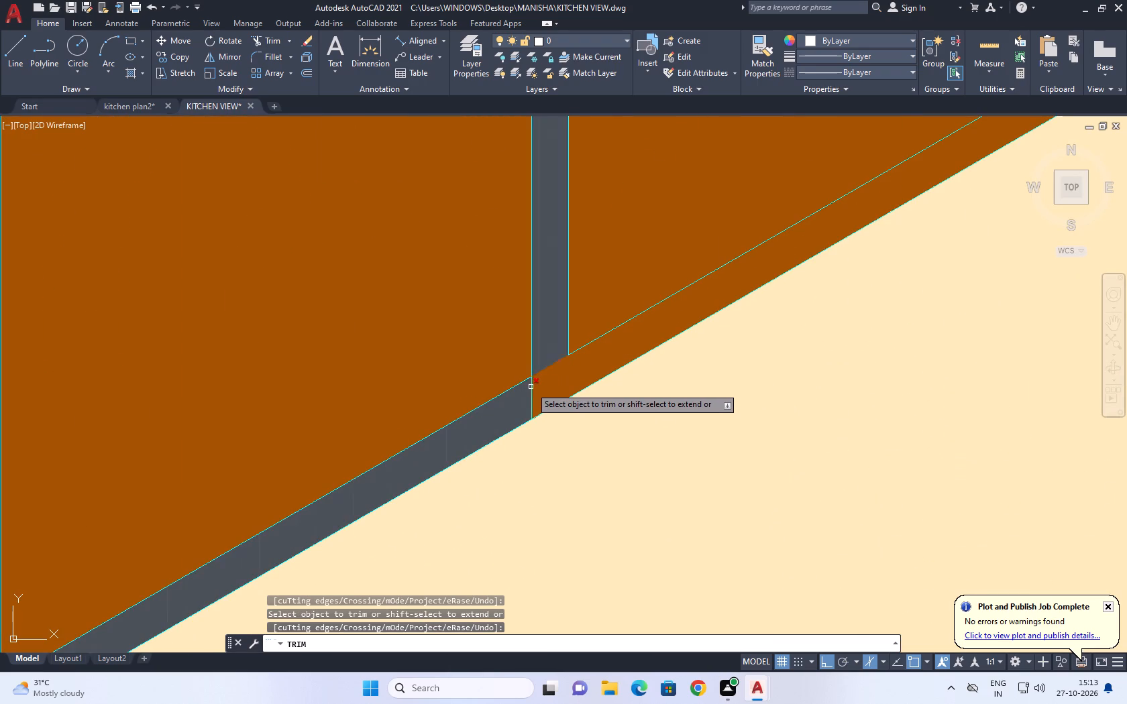
pyautogui.click(533, 388)
pyautogui.scroll(-5, 631, 349)
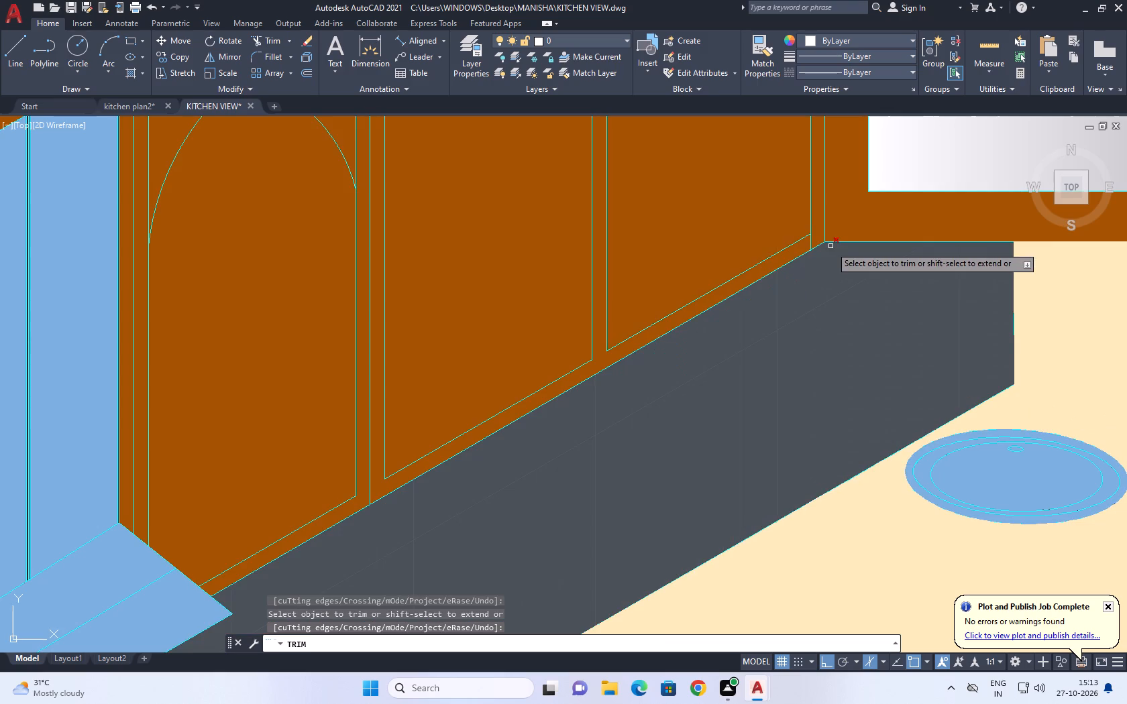
pyautogui.scroll(2, 807, 245)
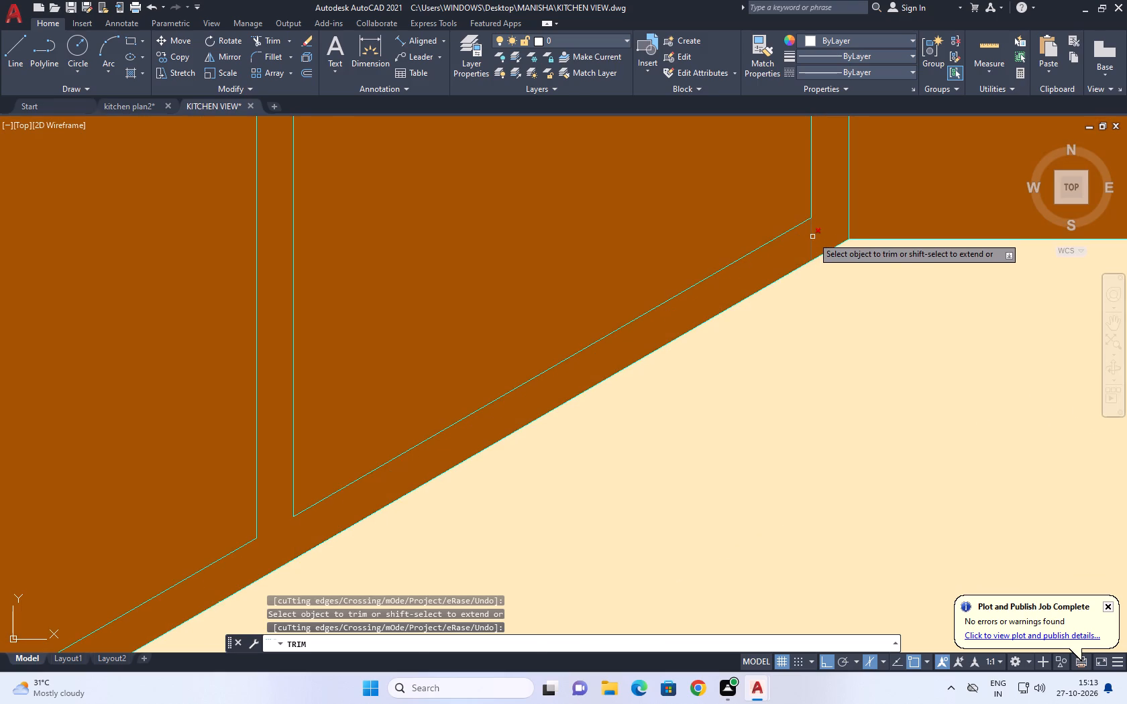
pyautogui.click(812, 237)
pyautogui.scroll(-4, 789, 331)
pyautogui.press('Escape')
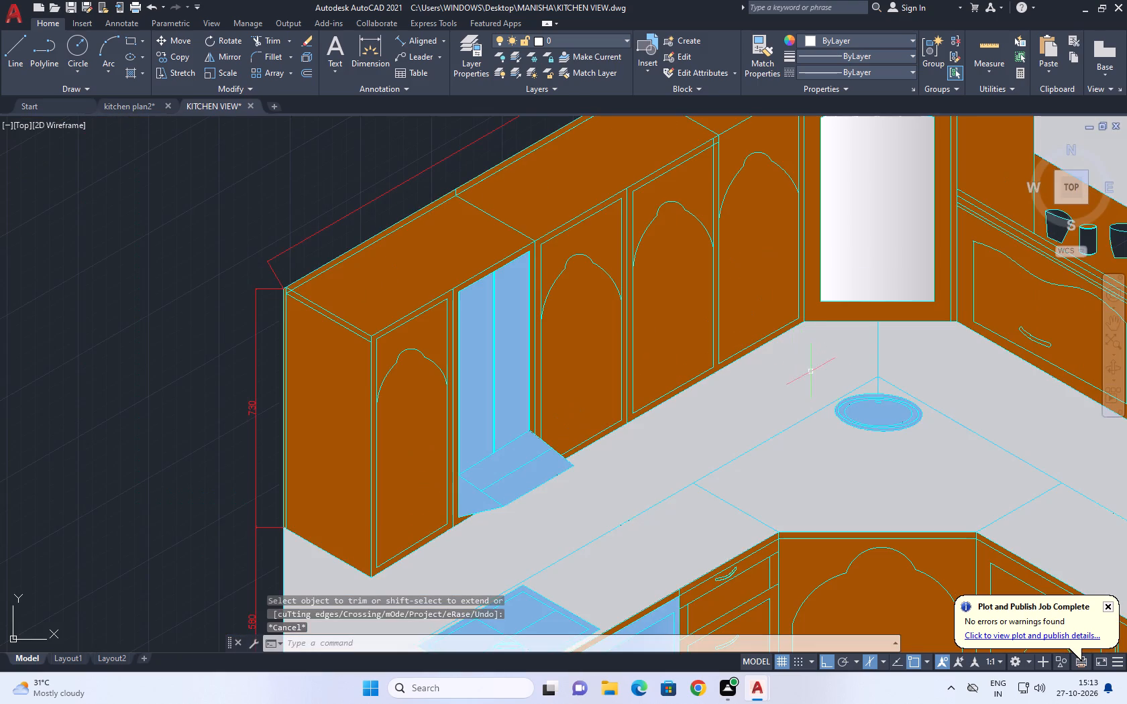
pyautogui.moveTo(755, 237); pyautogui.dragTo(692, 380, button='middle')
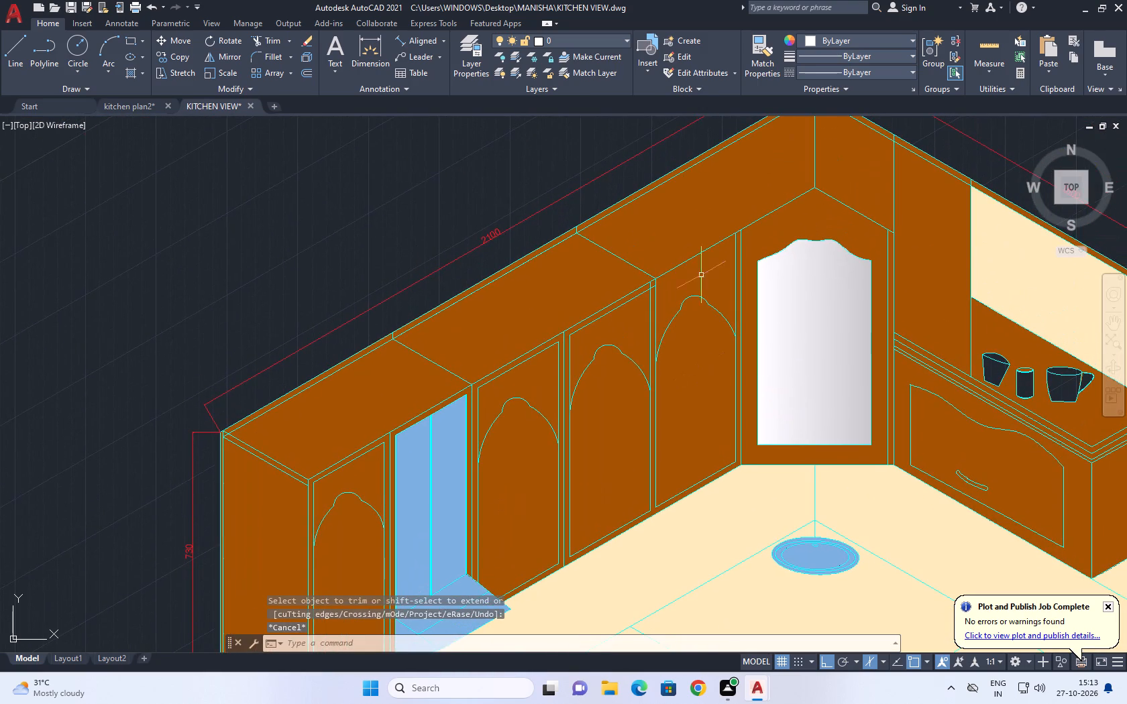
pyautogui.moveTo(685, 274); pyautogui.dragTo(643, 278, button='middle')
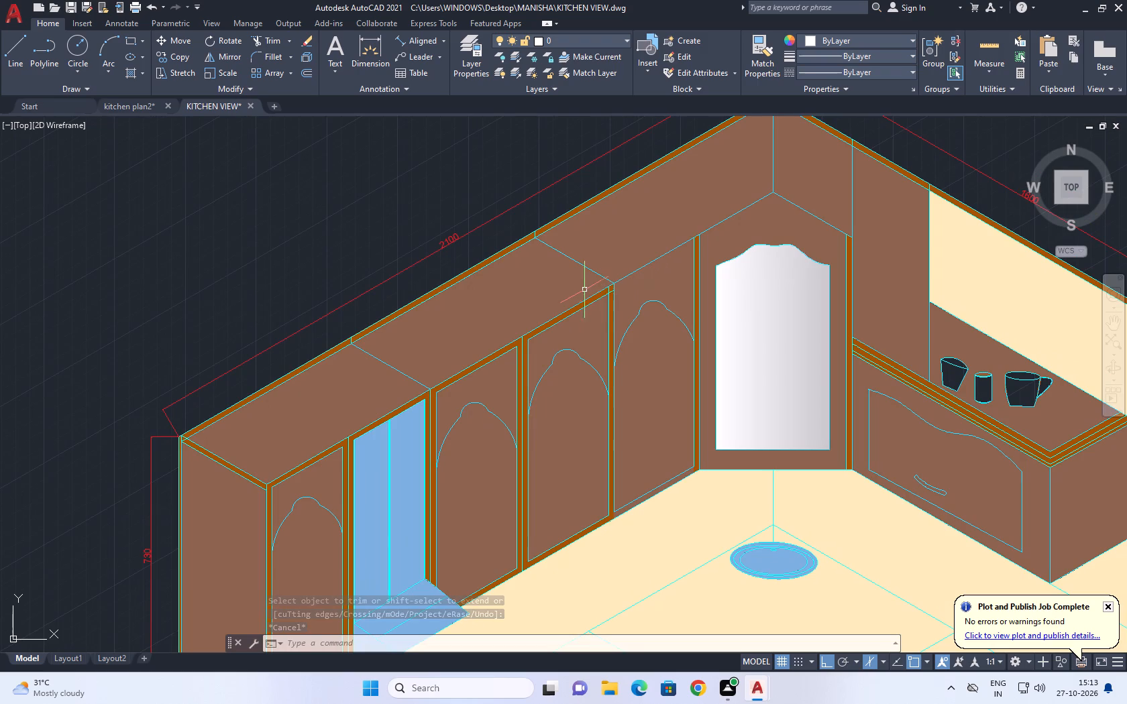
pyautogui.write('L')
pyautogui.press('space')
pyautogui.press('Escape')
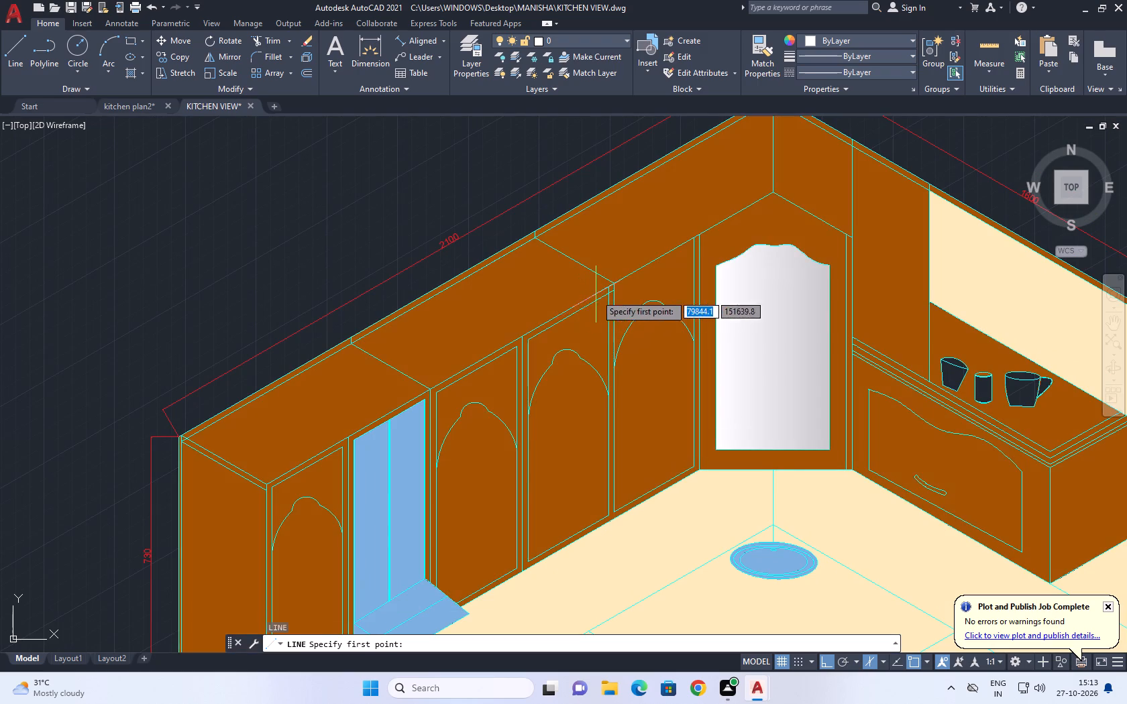
# Stretch the middle upper door's top frame line about 510 along the 30° direction, across the last door and onto the corner cabinet.
pyautogui.scroll(3, 599, 292)
pyautogui.click(637, 291)
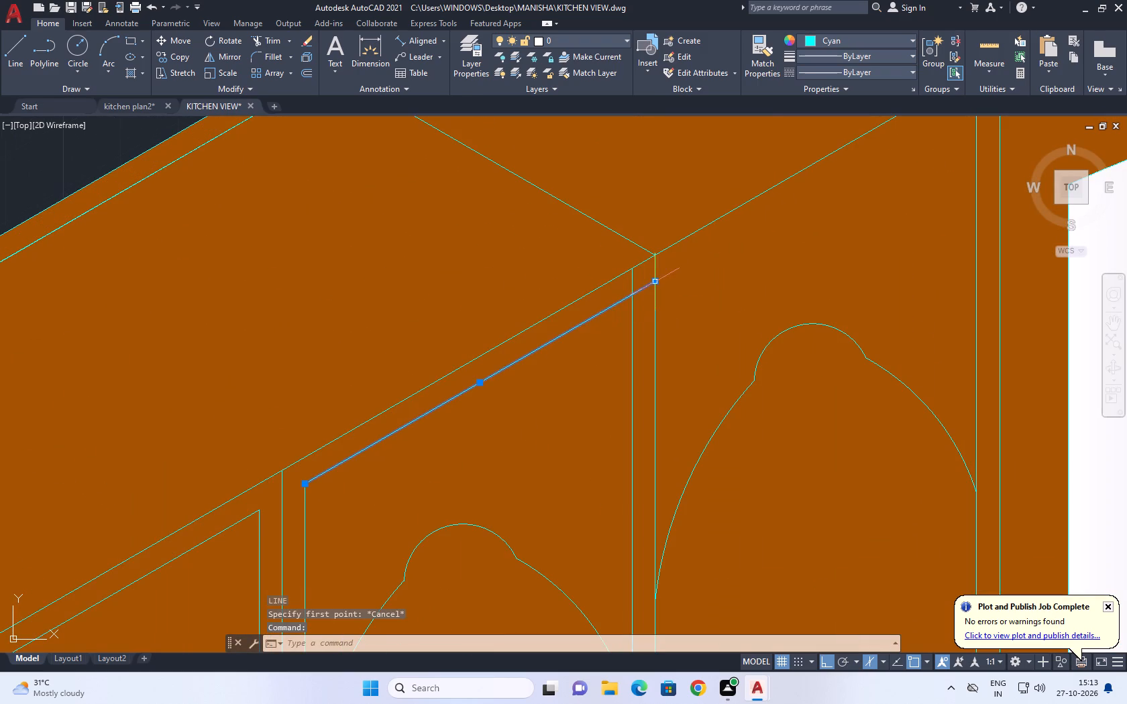
pyautogui.click(655, 280)
pyautogui.scroll(-3, 765, 258)
pyautogui.moveTo(799, 238); pyautogui.dragTo(688, 310, button='middle')
pyautogui.scroll(2, 728, 269)
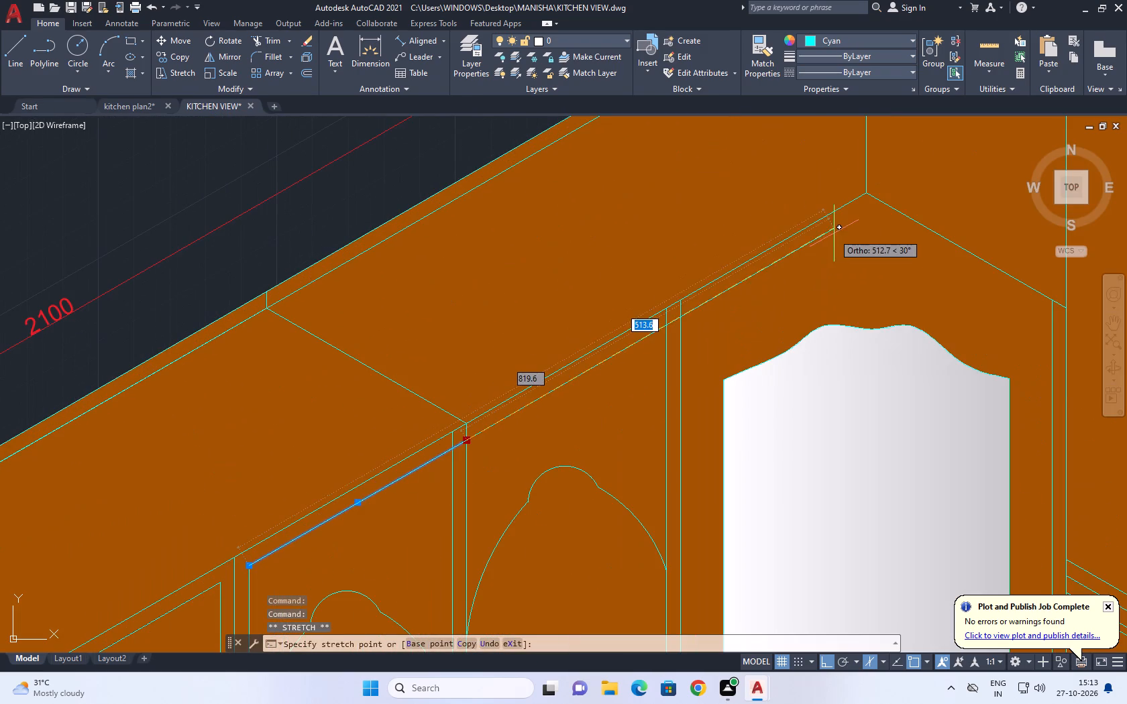
pyautogui.click(829, 243)
pyautogui.press('Escape')
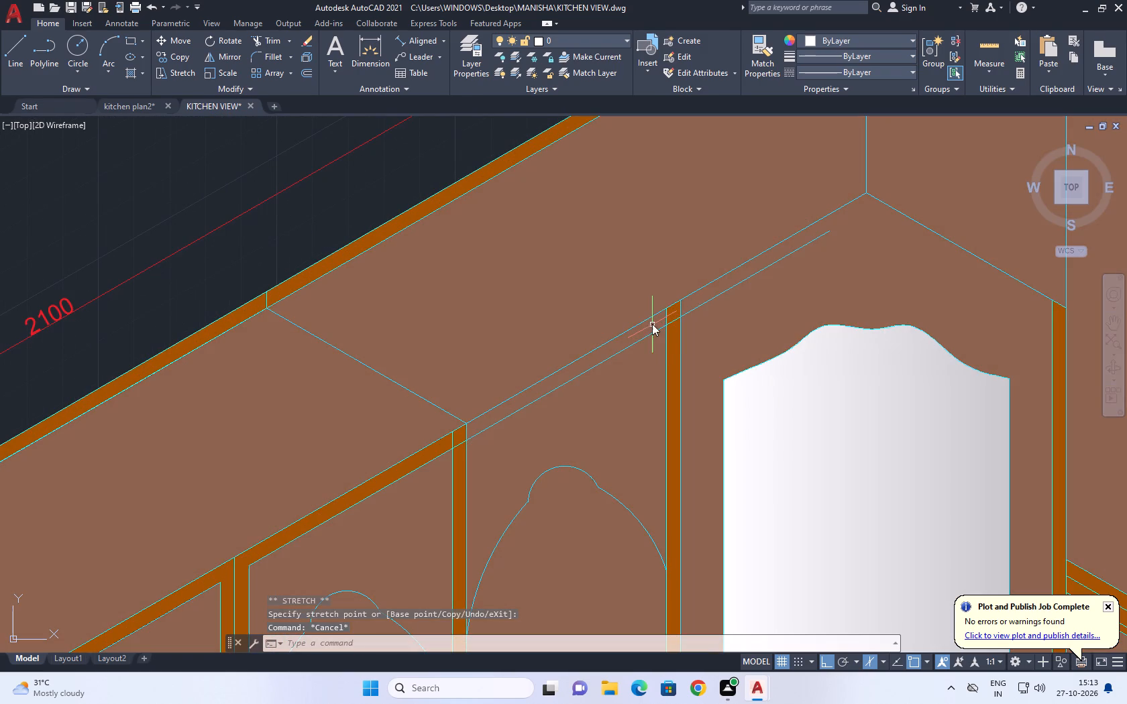
# Trim the crossings, vertical stubs and overshoot of the top frame line at the dividers on both sides of the last upper door.
pyautogui.press('t')
pyautogui.press('r')
pyautogui.press('space')
pyautogui.scroll(2, 653, 331)
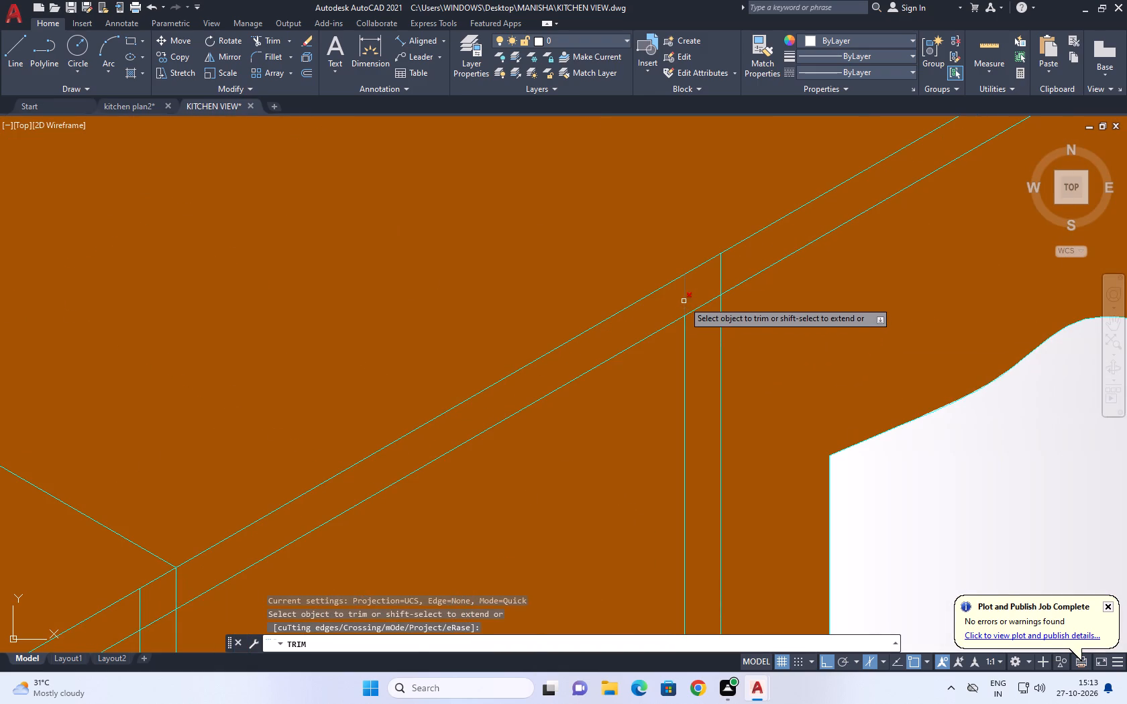
pyautogui.click(684, 301)
pyautogui.click(698, 308)
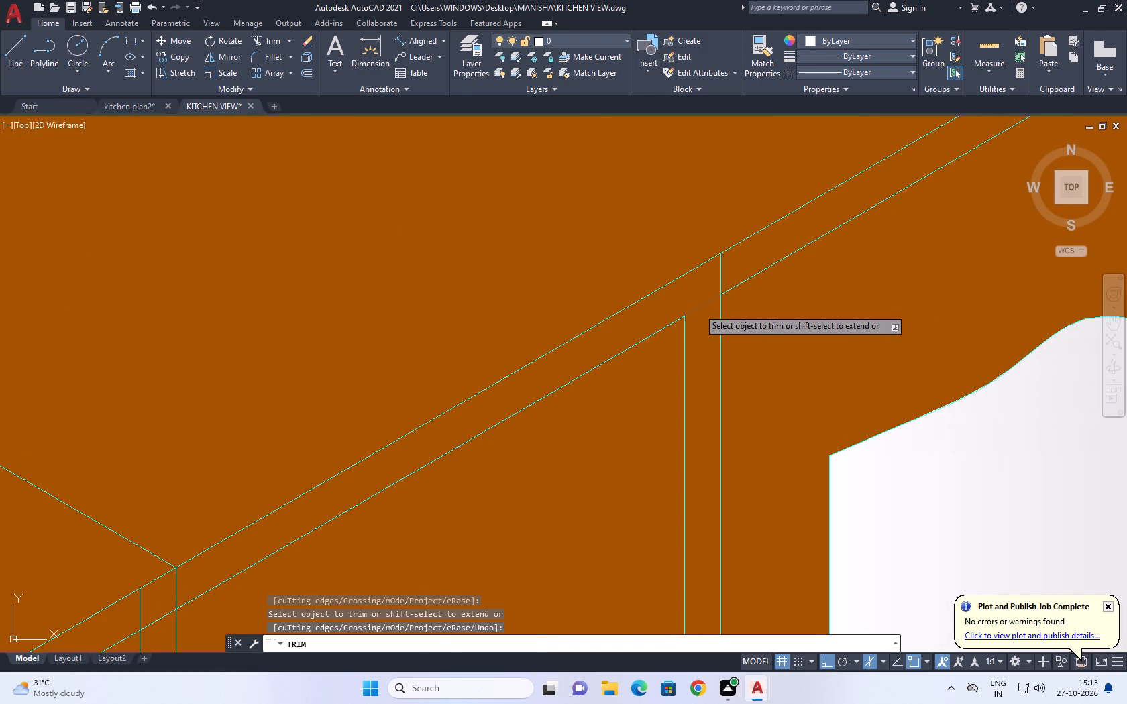
pyautogui.click(745, 284)
pyautogui.scroll(-2, 790, 293)
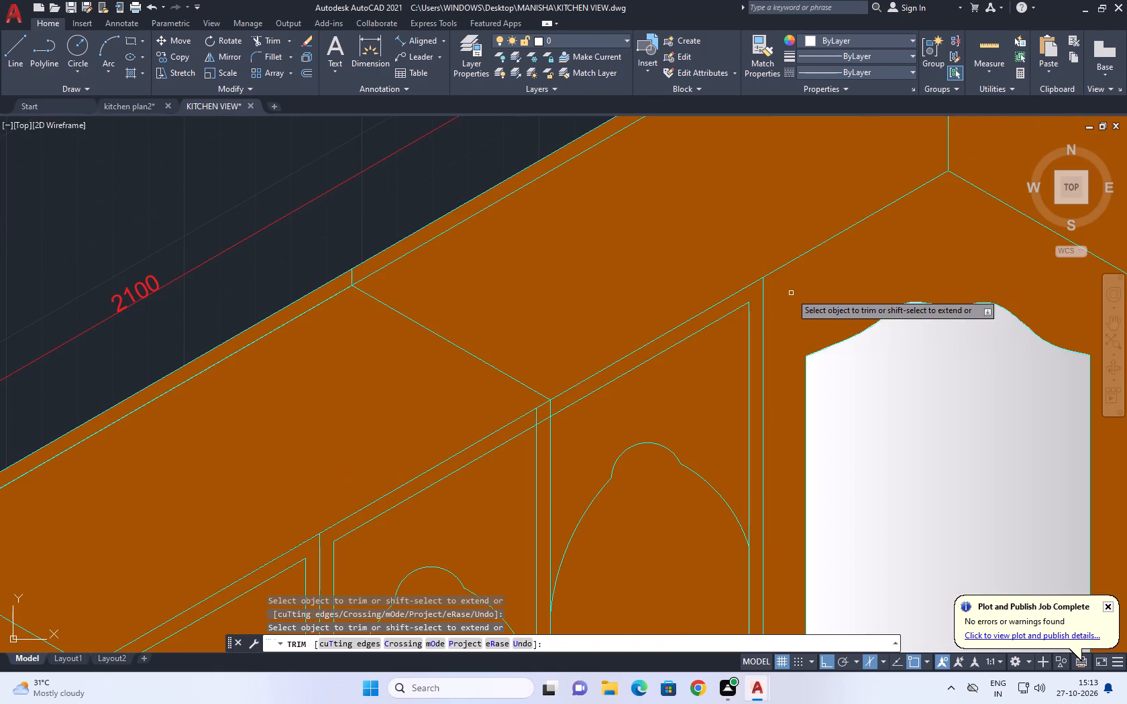
pyautogui.click(541, 421)
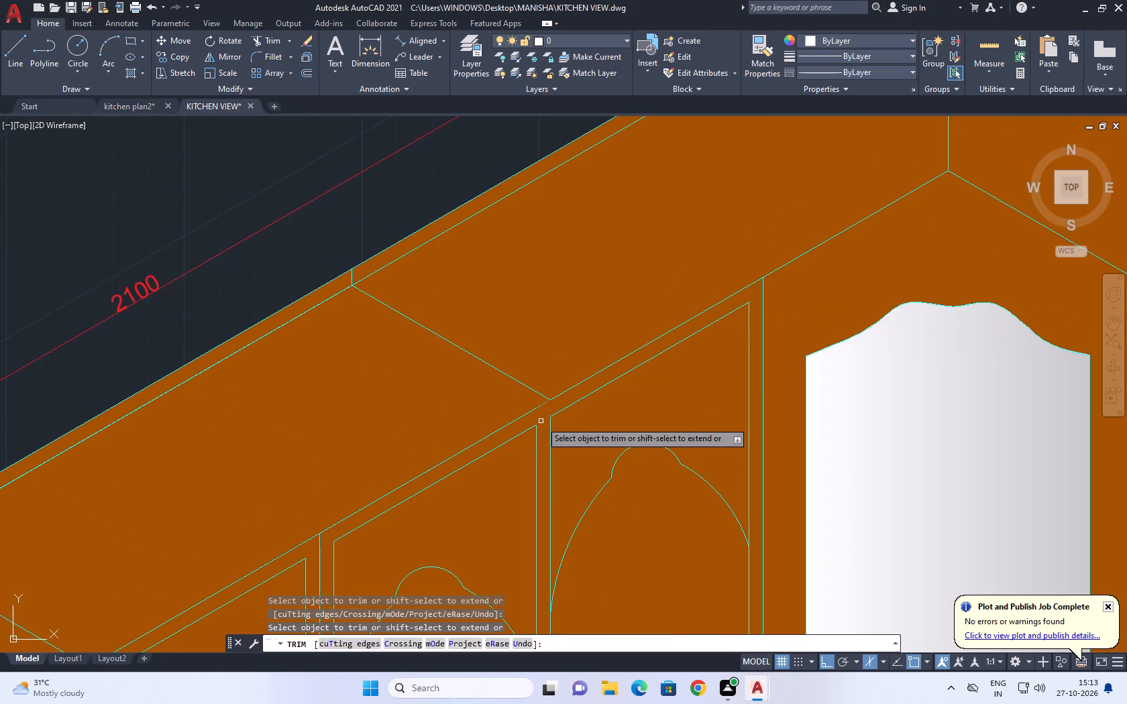
pyautogui.click(551, 406)
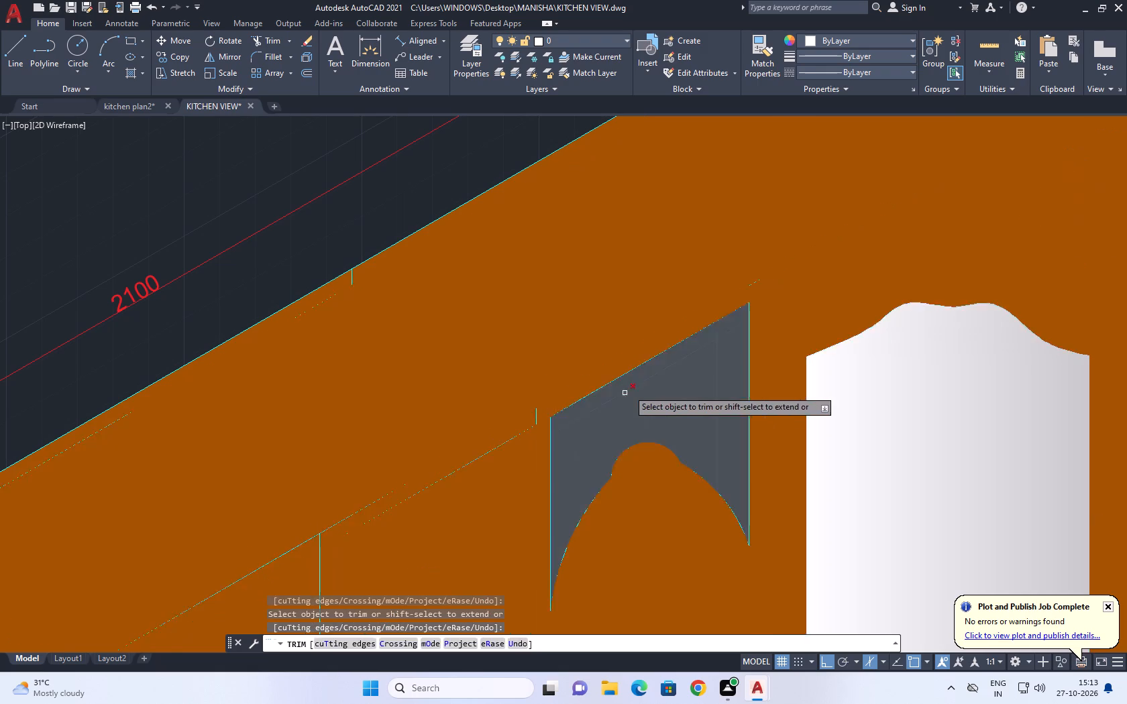
pyautogui.scroll(-1, 628, 390)
pyautogui.moveTo(719, 400); pyautogui.dragTo(704, 214, button='middle')
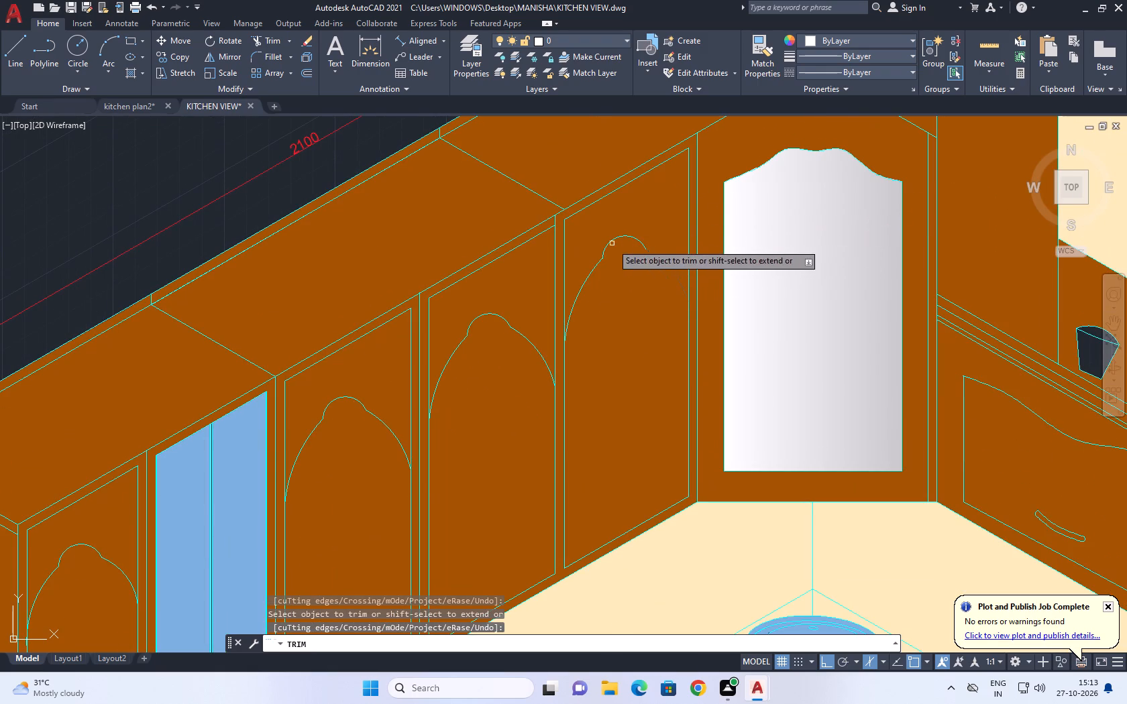
pyautogui.scroll(-1, 626, 322)
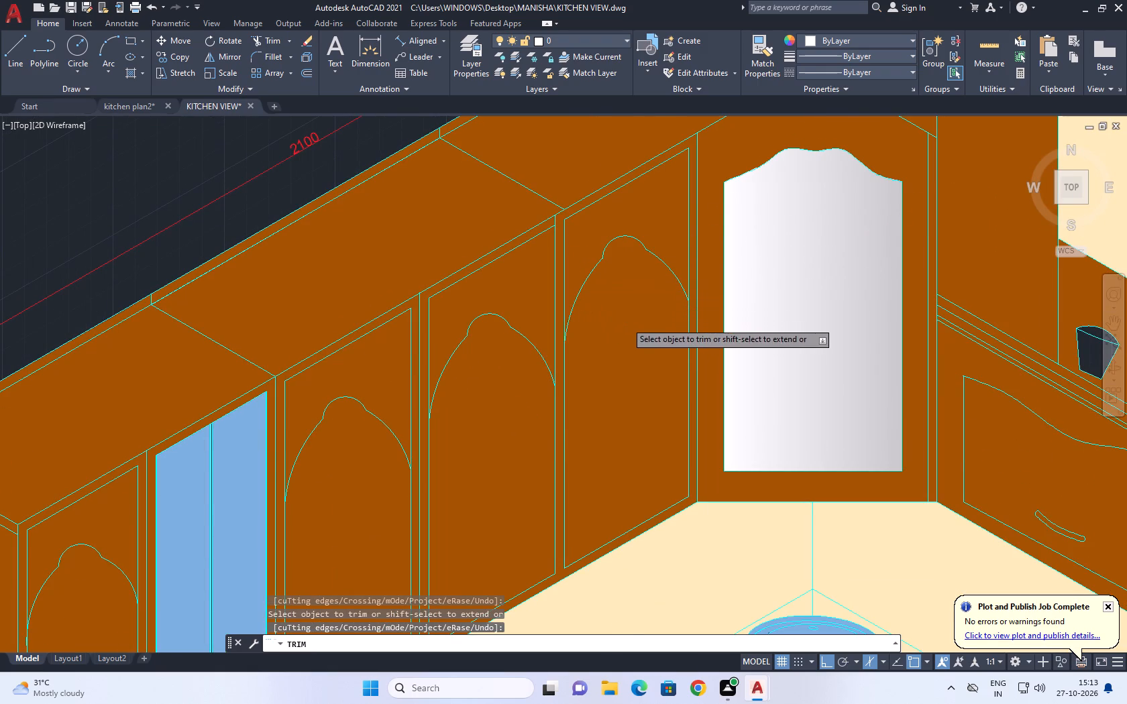
pyautogui.press('Escape')
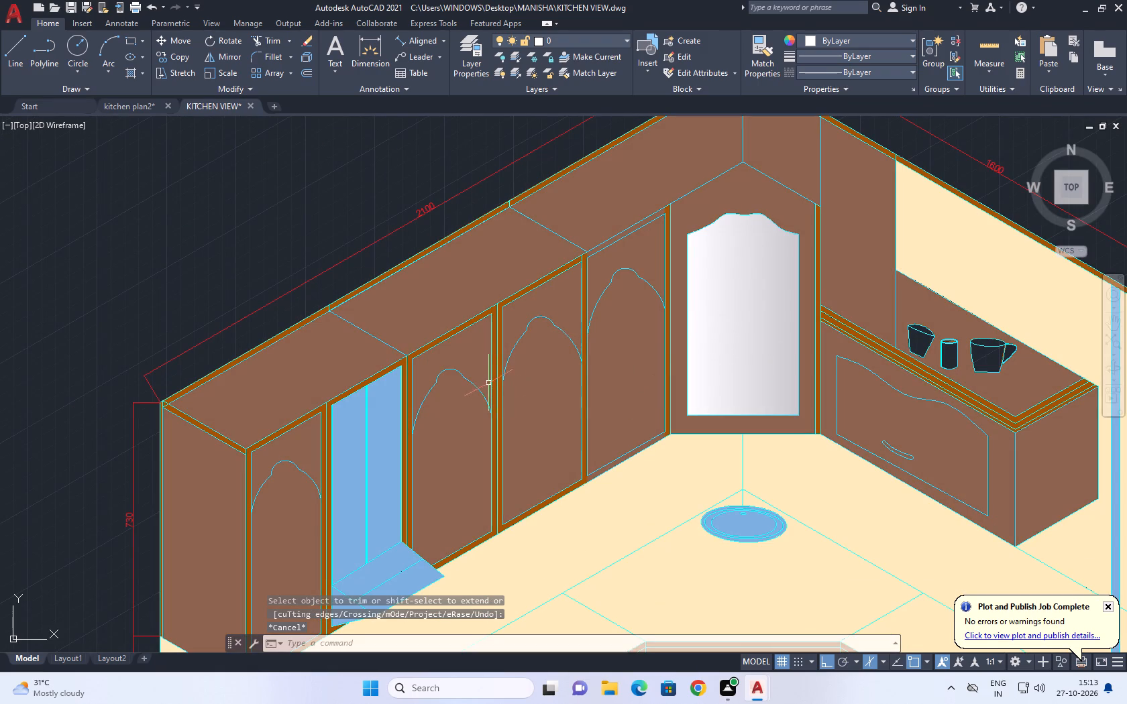
# Trim the small leftover line at the top of the divider between the middle and last upper doors.
pyautogui.press('space')
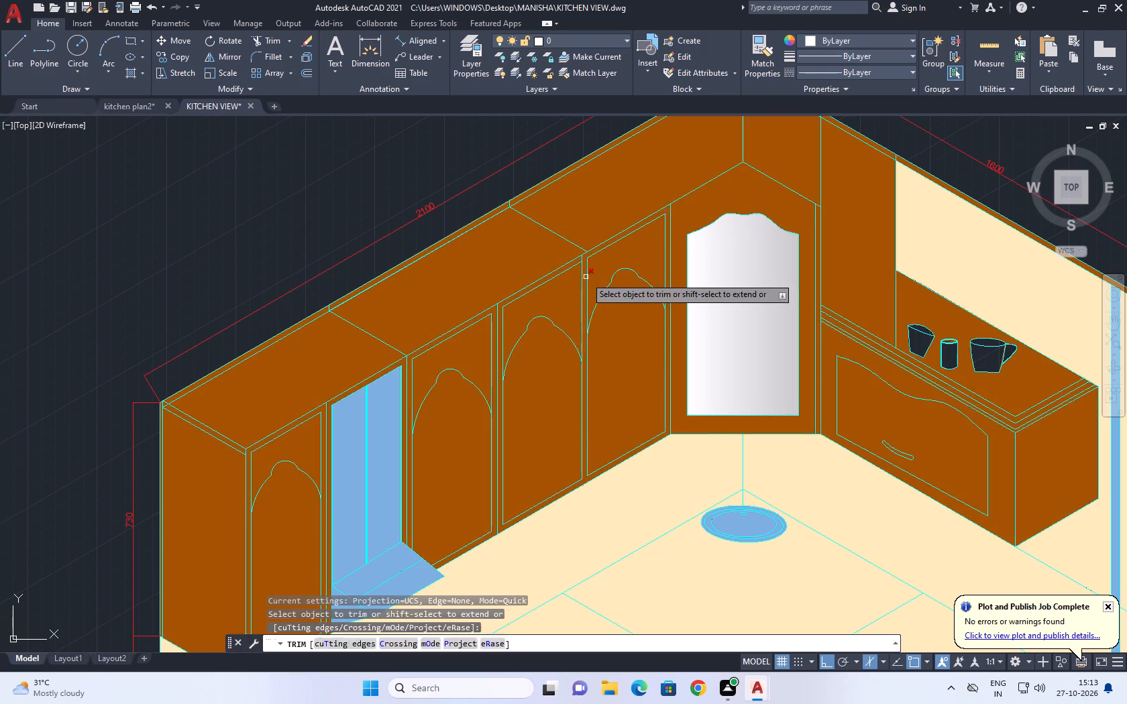
pyautogui.scroll(2, 573, 263)
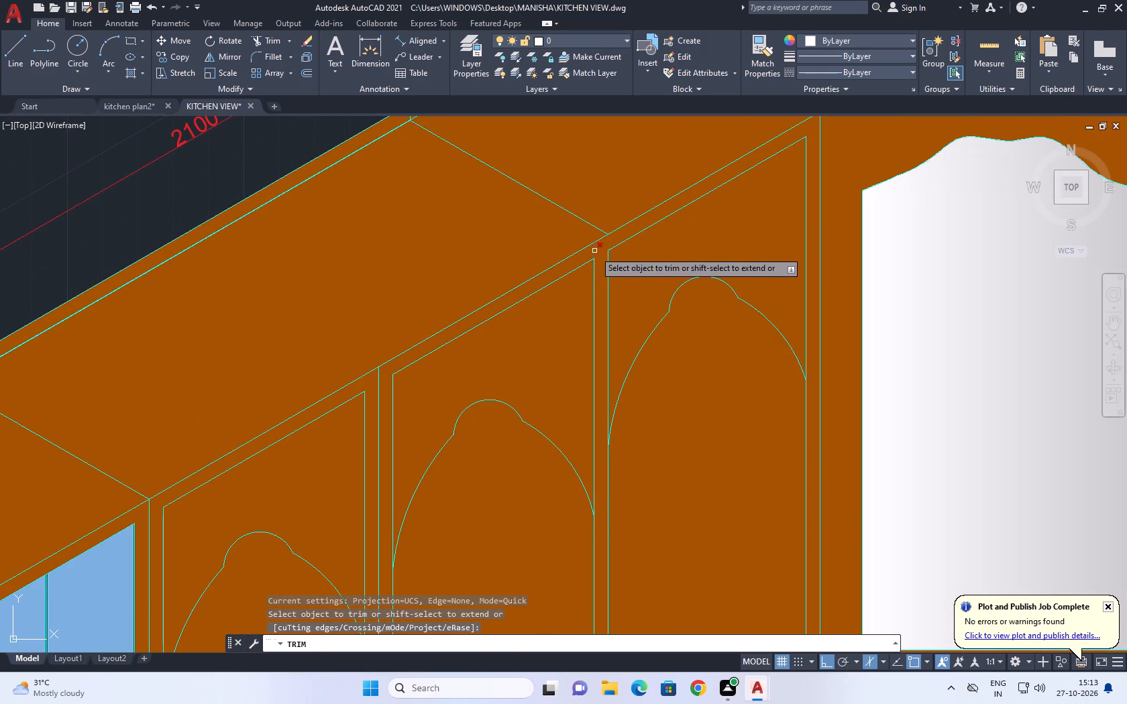
pyautogui.click(594, 251)
pyautogui.press('Escape')
# Examine the whole kitchen view, including the upper cabinets, oven area and lower corner cabinet, for remaining drafting flaws.
pyautogui.scroll(-4, 586, 264)
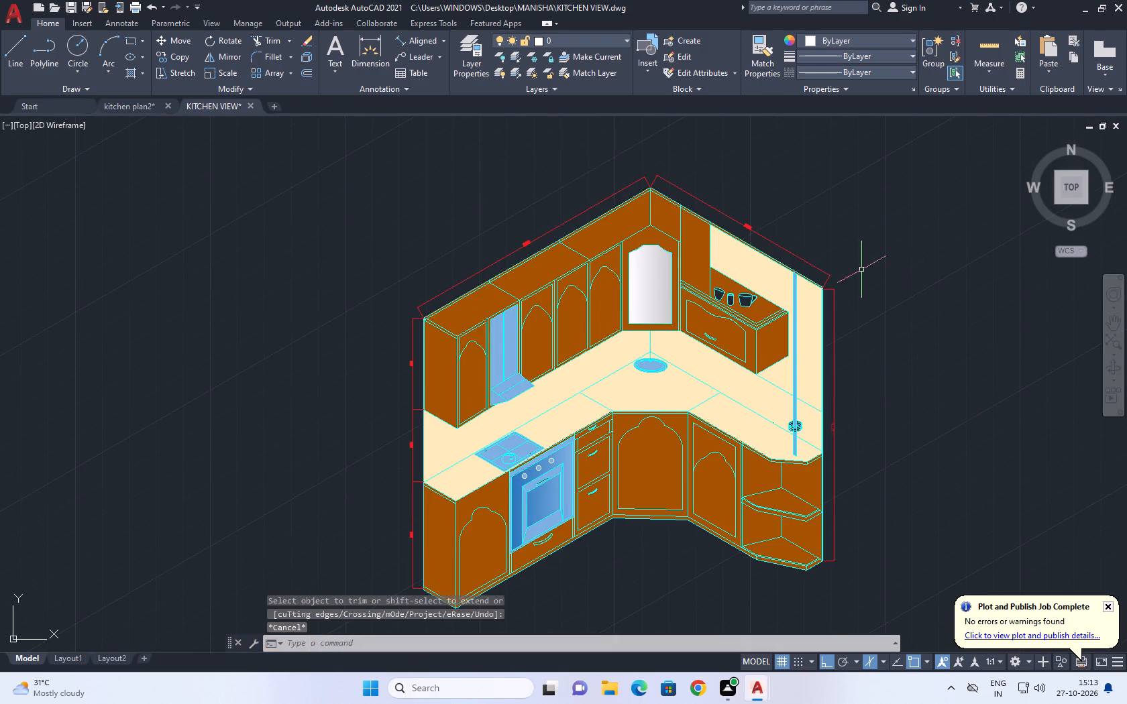
pyautogui.moveTo(921, 312); pyautogui.dragTo(775, 272, button='middle')
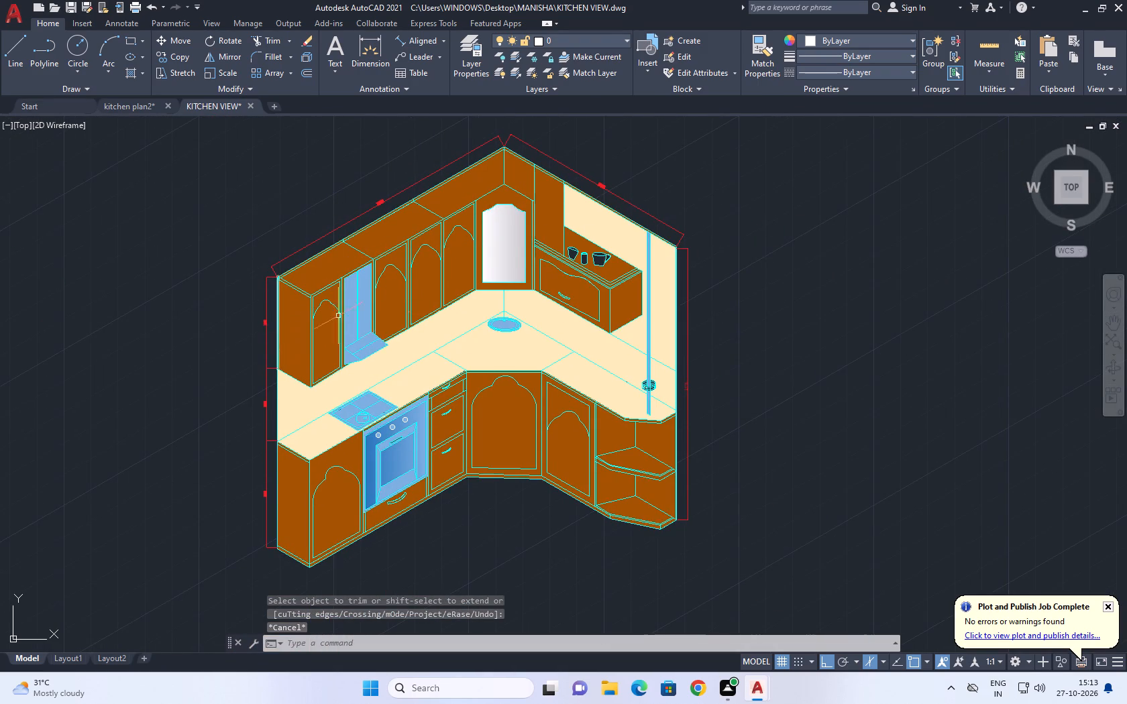
pyautogui.moveTo(492, 365); pyautogui.dragTo(305, 388, button='middle')
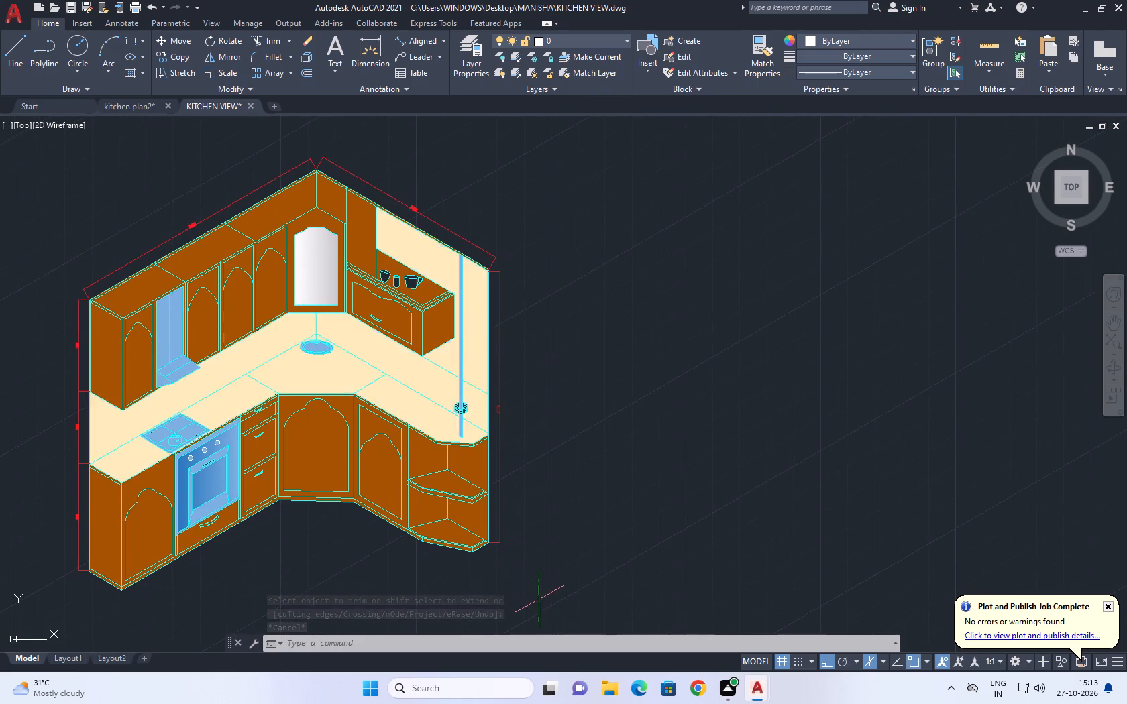
pyautogui.scroll(1, 525, 589)
pyautogui.moveTo(97, 325); pyautogui.dragTo(279, 394, button='middle')
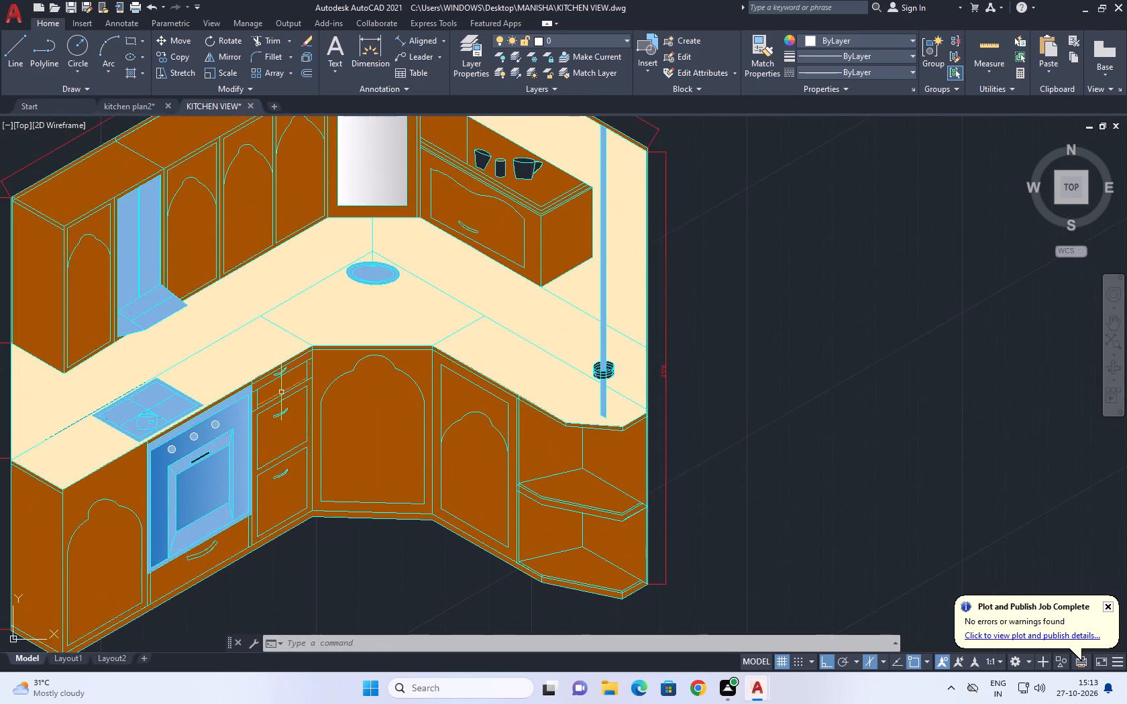
pyautogui.scroll(3, 288, 360)
pyautogui.moveTo(499, 354); pyautogui.dragTo(301, 346, button='middle')
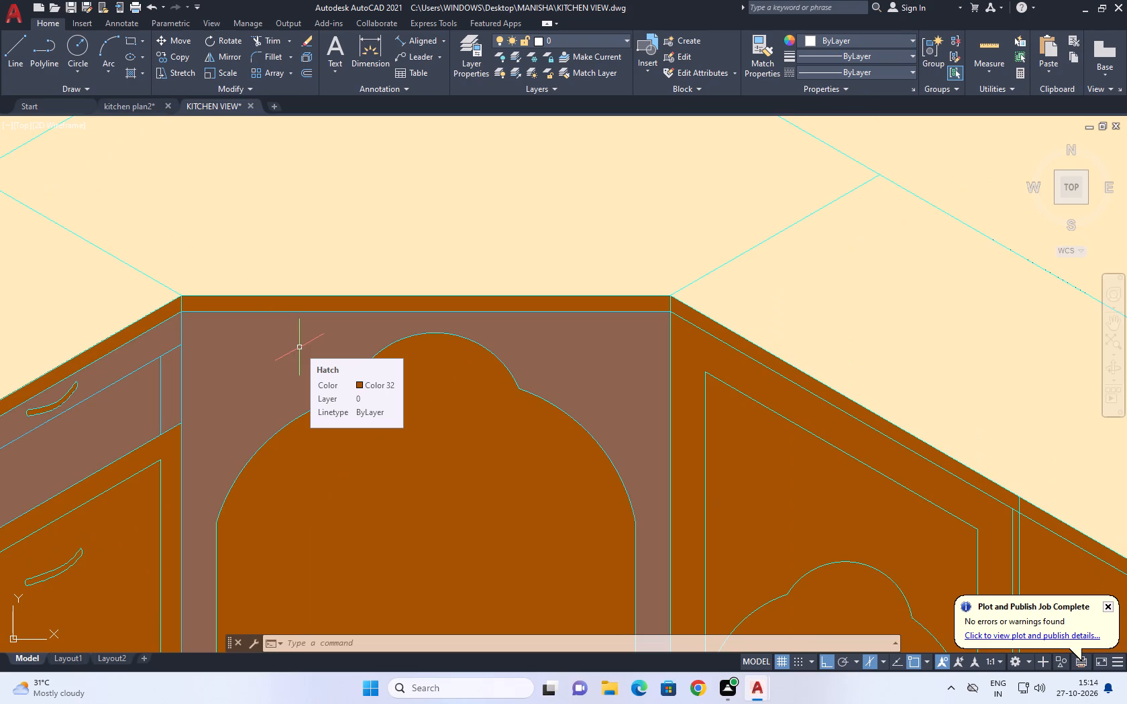
pyautogui.scroll(-4, 536, 264)
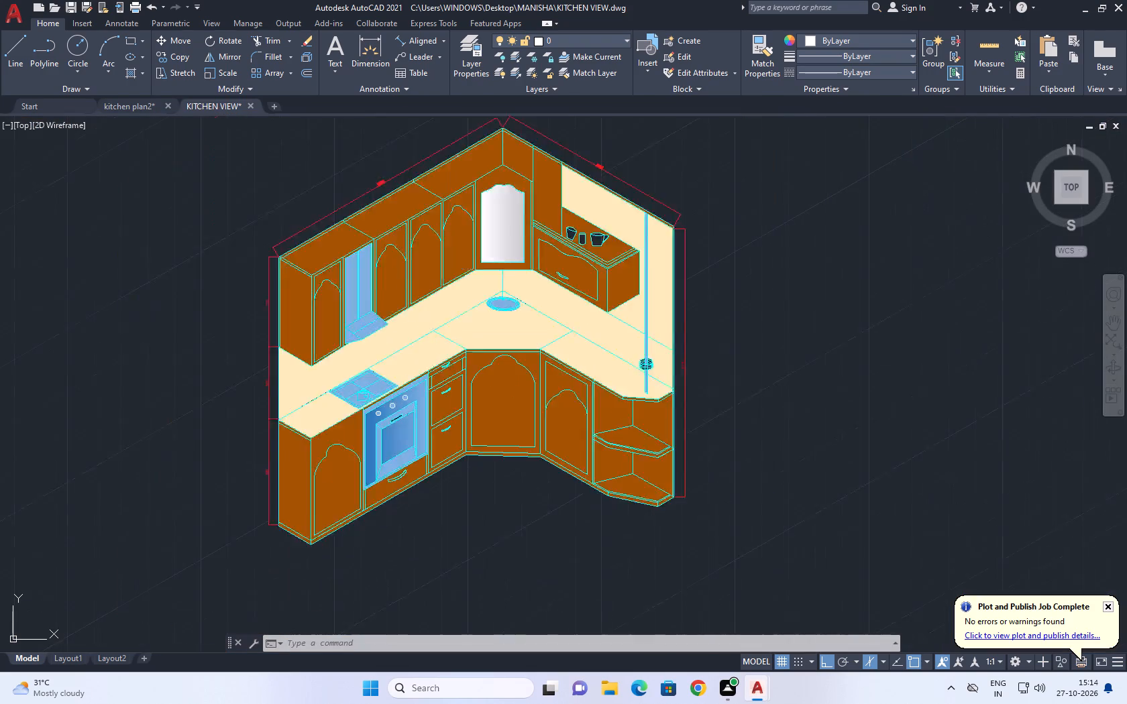
pyautogui.scroll(-1, 512, 381)
pyautogui.moveTo(667, 314); pyautogui.dragTo(613, 329, button='middle')
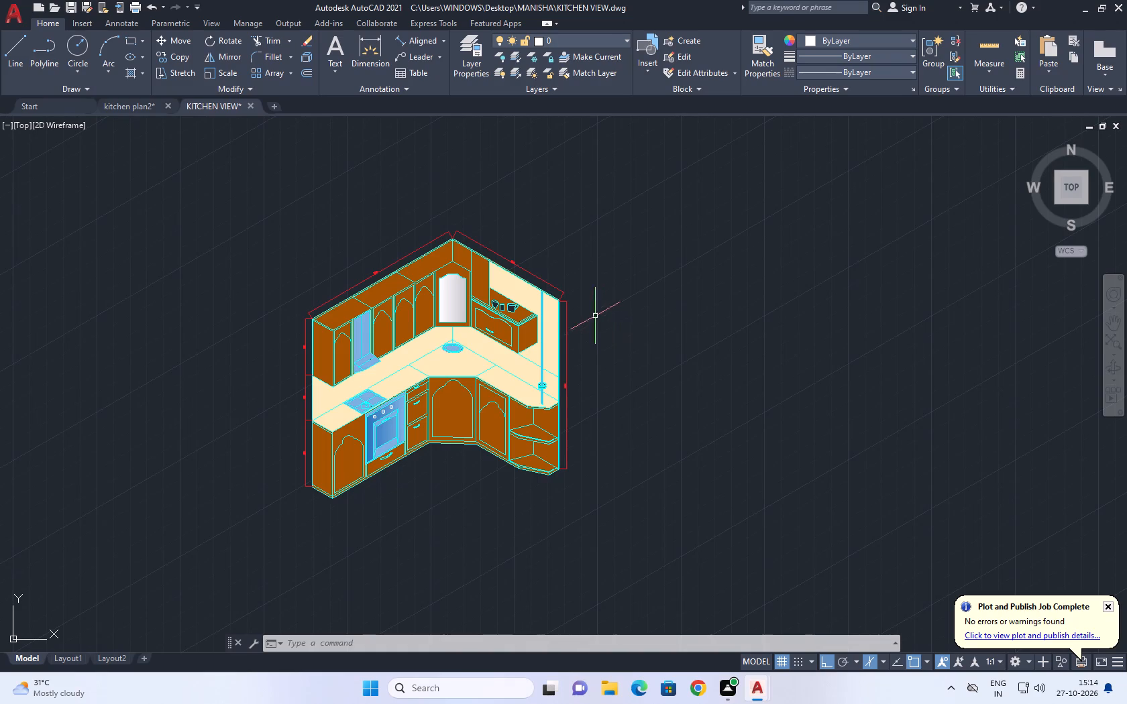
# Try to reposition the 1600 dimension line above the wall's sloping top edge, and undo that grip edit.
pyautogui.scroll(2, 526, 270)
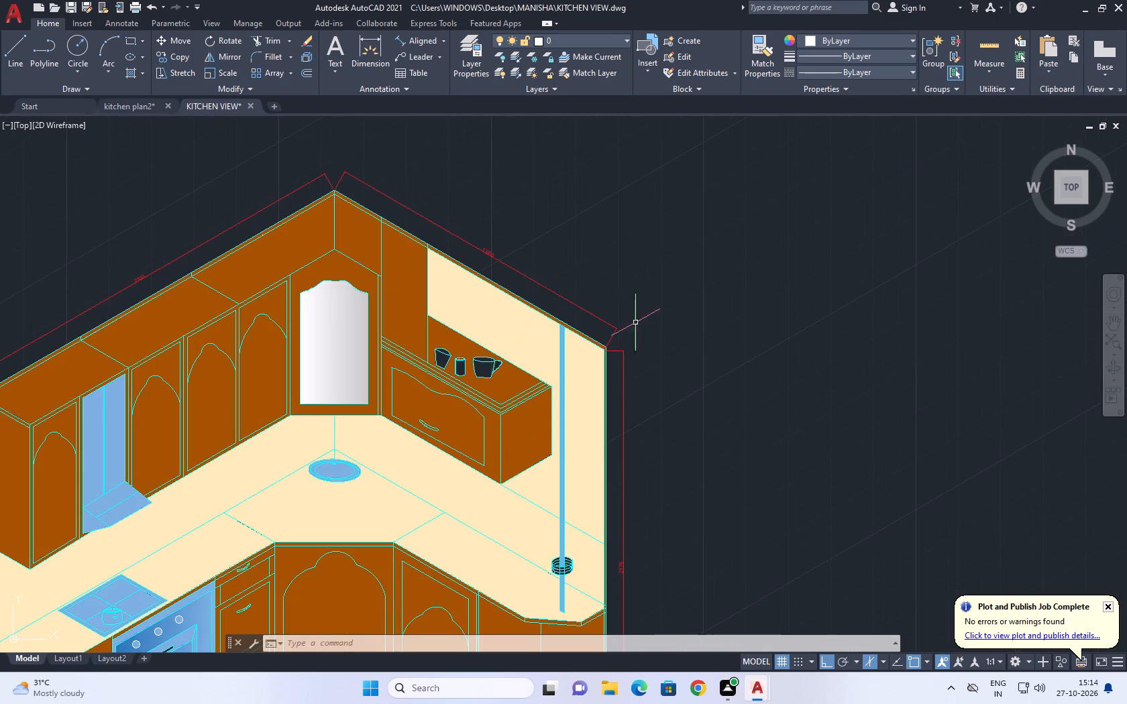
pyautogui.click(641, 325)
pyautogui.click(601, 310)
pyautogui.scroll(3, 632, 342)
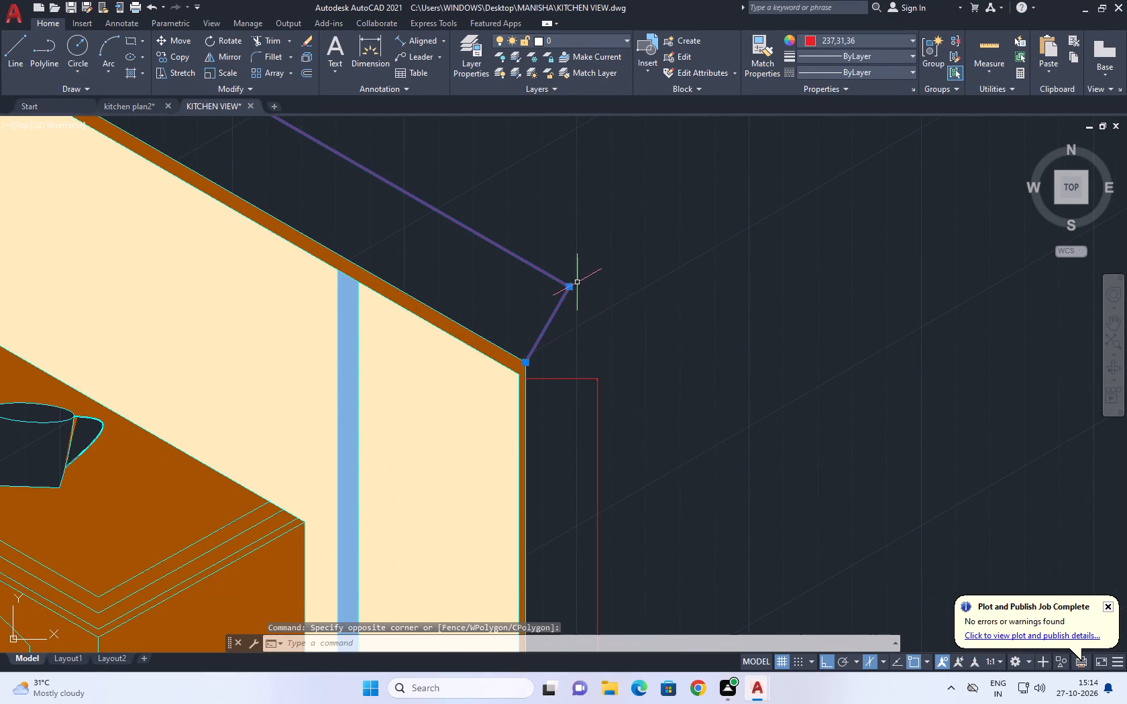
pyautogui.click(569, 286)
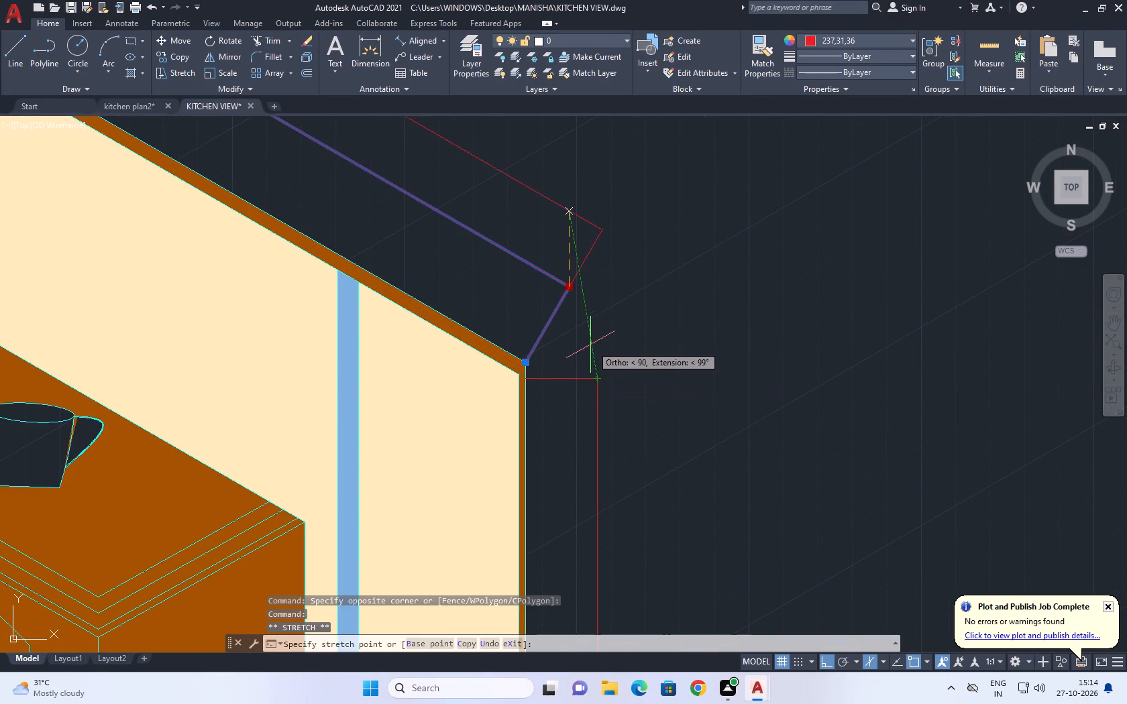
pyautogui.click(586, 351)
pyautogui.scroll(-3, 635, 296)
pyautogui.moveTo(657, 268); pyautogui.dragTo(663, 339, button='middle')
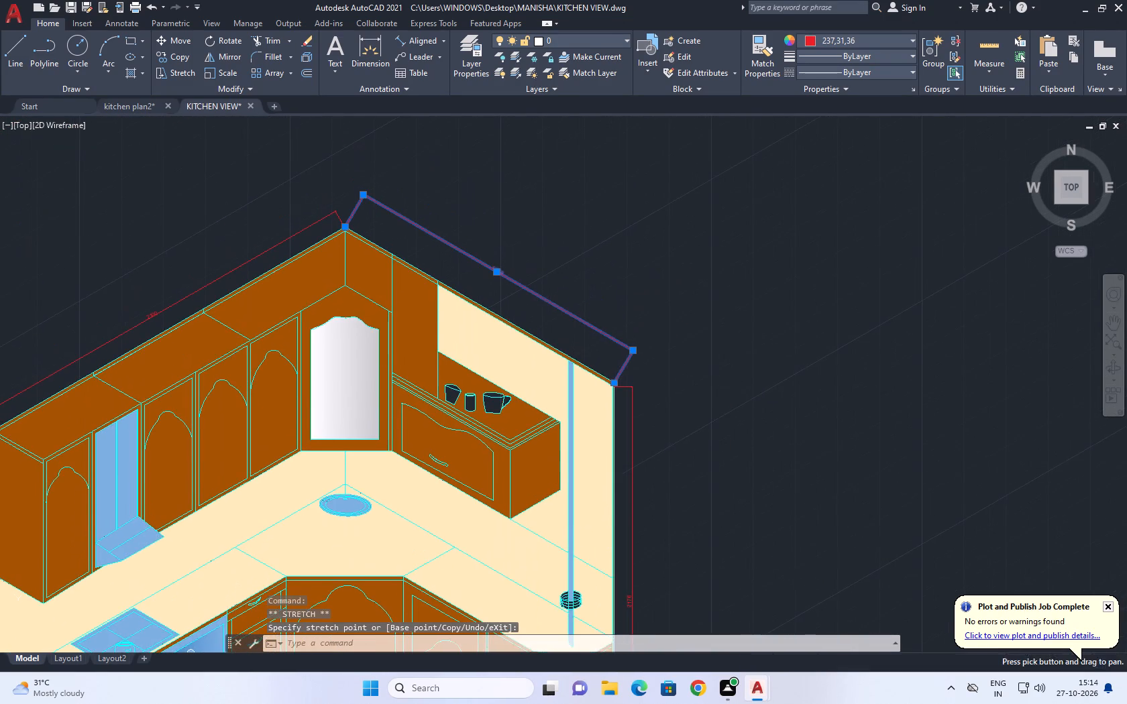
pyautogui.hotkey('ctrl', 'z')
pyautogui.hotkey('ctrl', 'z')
# Set the ISO-25 dimension style's arrow size to 20 and make the style current.
pyautogui.scroll(-3, 639, 316)
pyautogui.moveTo(656, 314); pyautogui.dragTo(651, 327, button='middle')
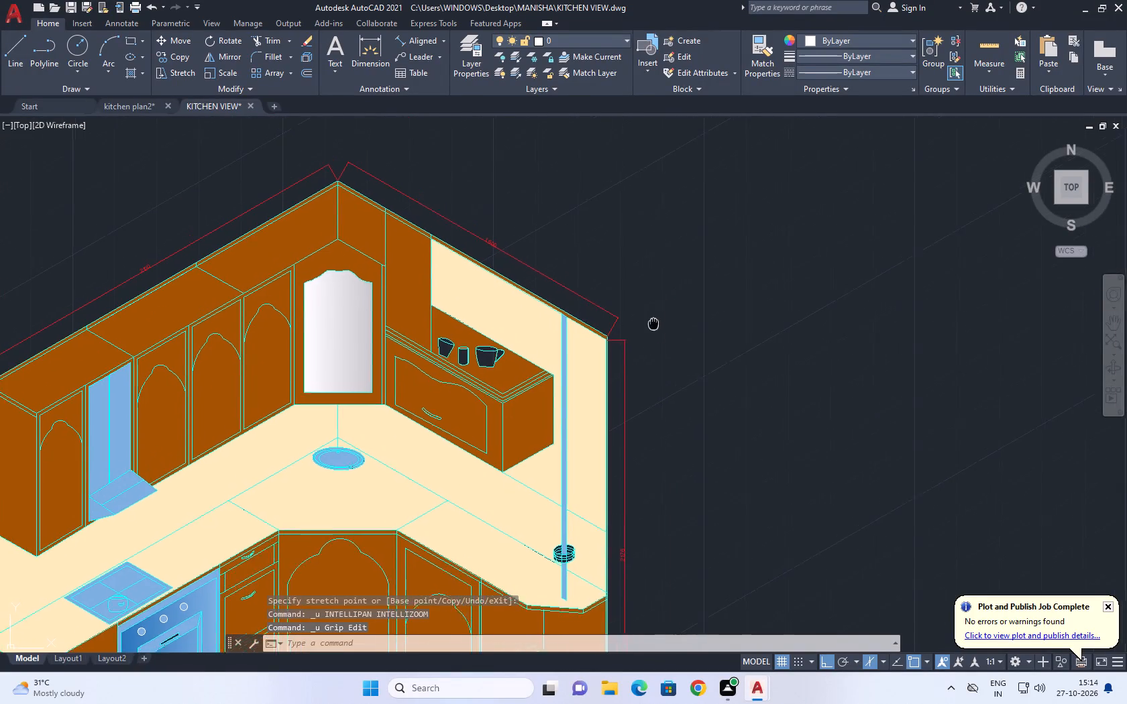
pyautogui.moveTo(651, 327); pyautogui.dragTo(643, 338, button='middle')
pyautogui.moveTo(653, 246); pyautogui.dragTo(645, 254, button='middle')
pyautogui.write('D')
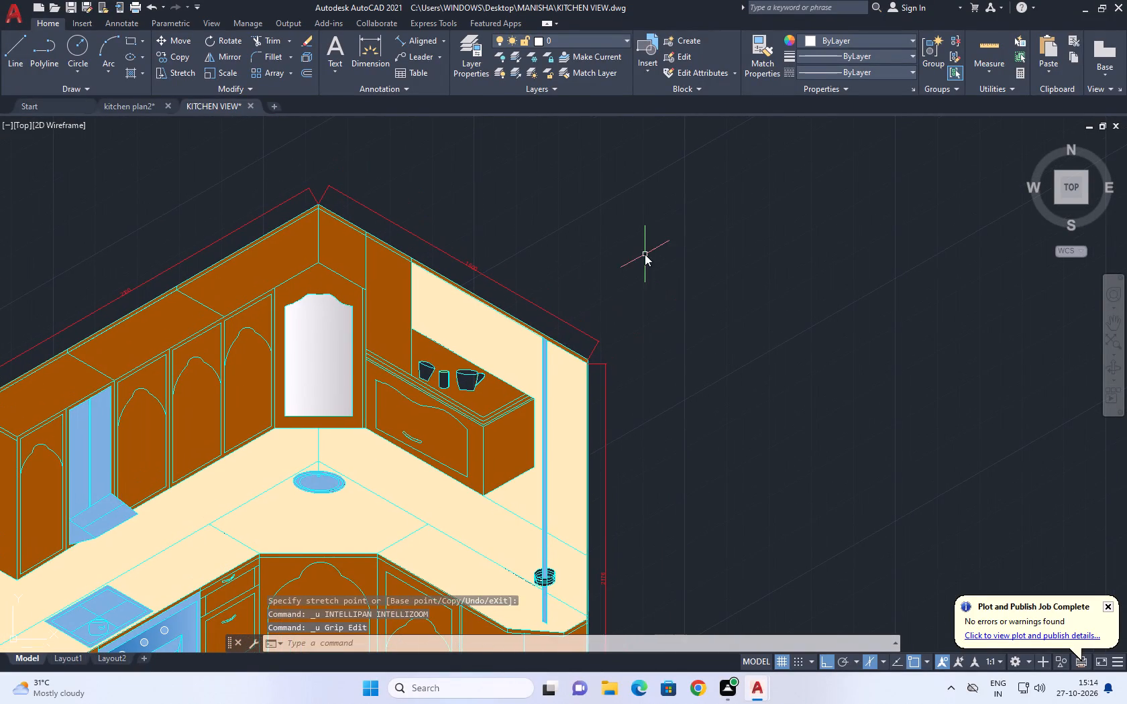
pyautogui.press('space')
pyautogui.click(712, 309)
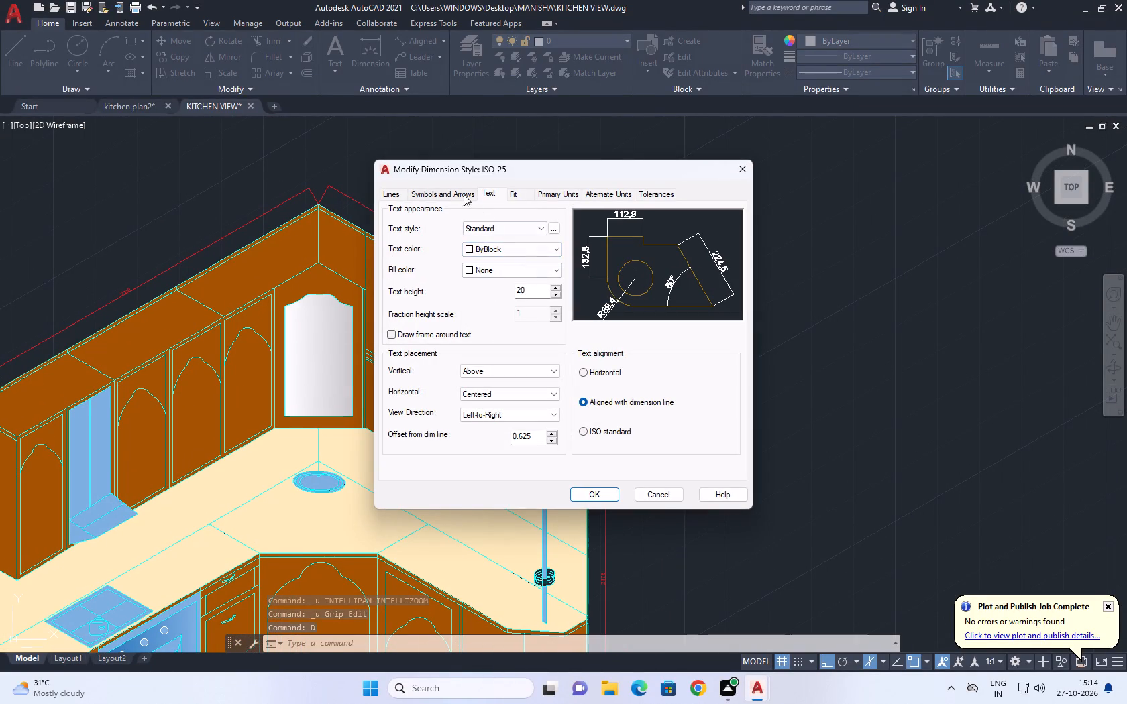
pyautogui.click(464, 194)
pyautogui.click(419, 327)
pyautogui.click(411, 331)
pyautogui.doubleClick(410, 329)
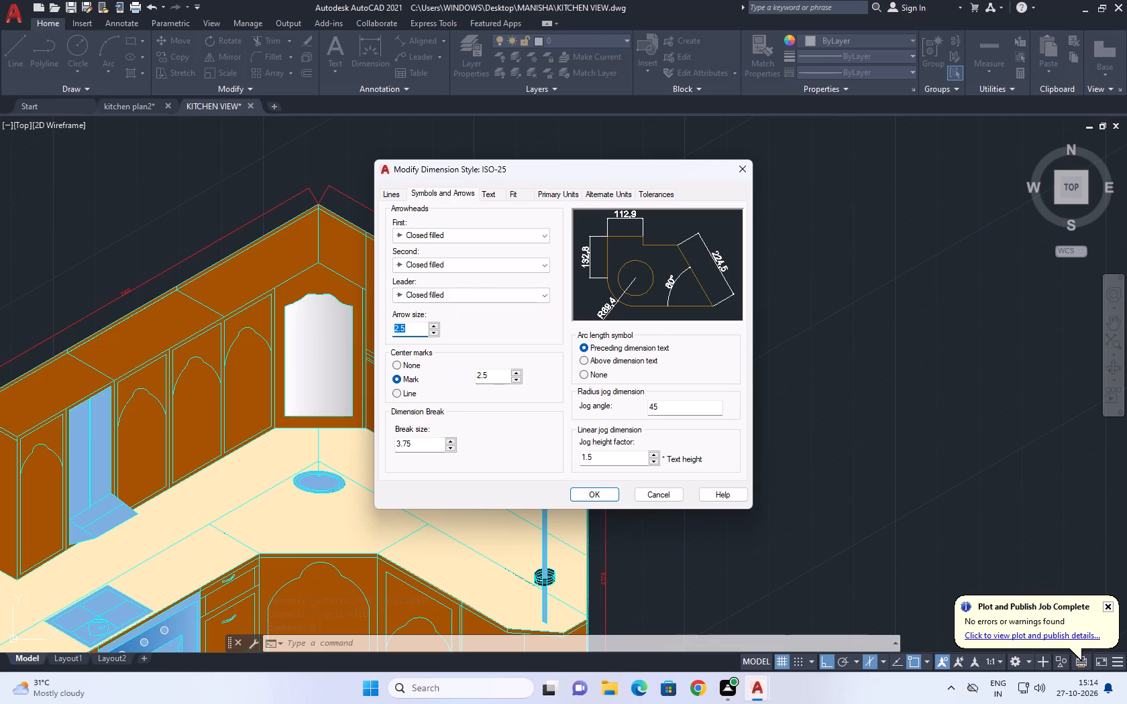
pyautogui.write('20')
pyautogui.press('Return')
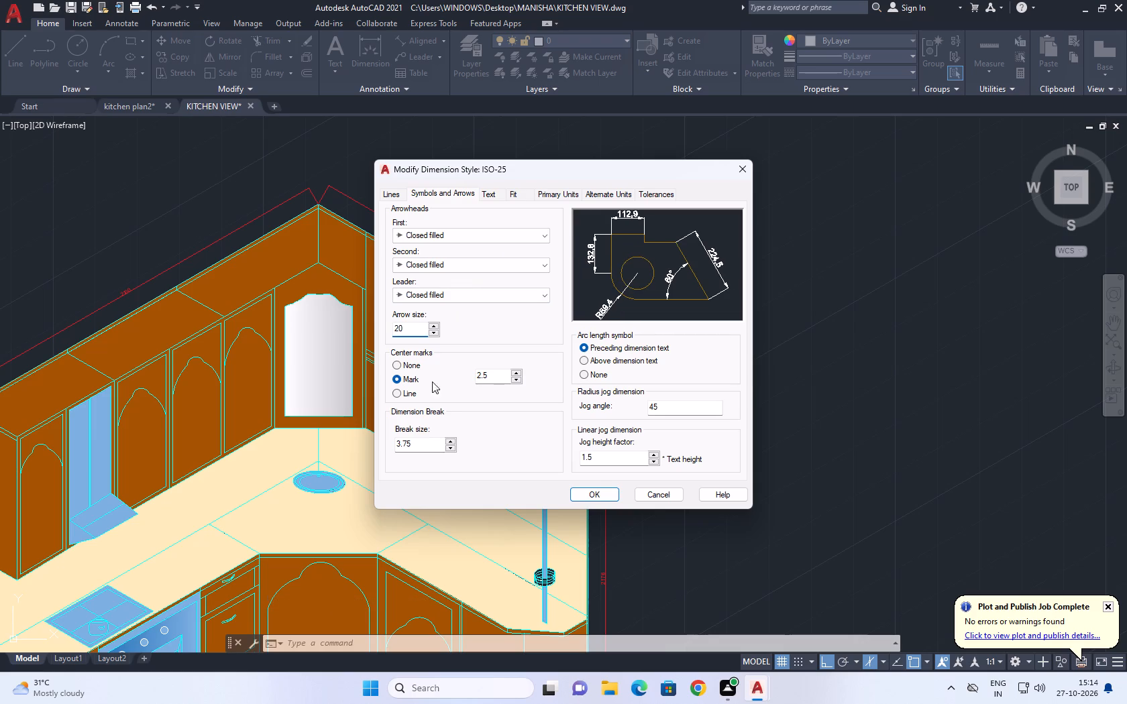
pyautogui.click(600, 490)
pyautogui.click(709, 272)
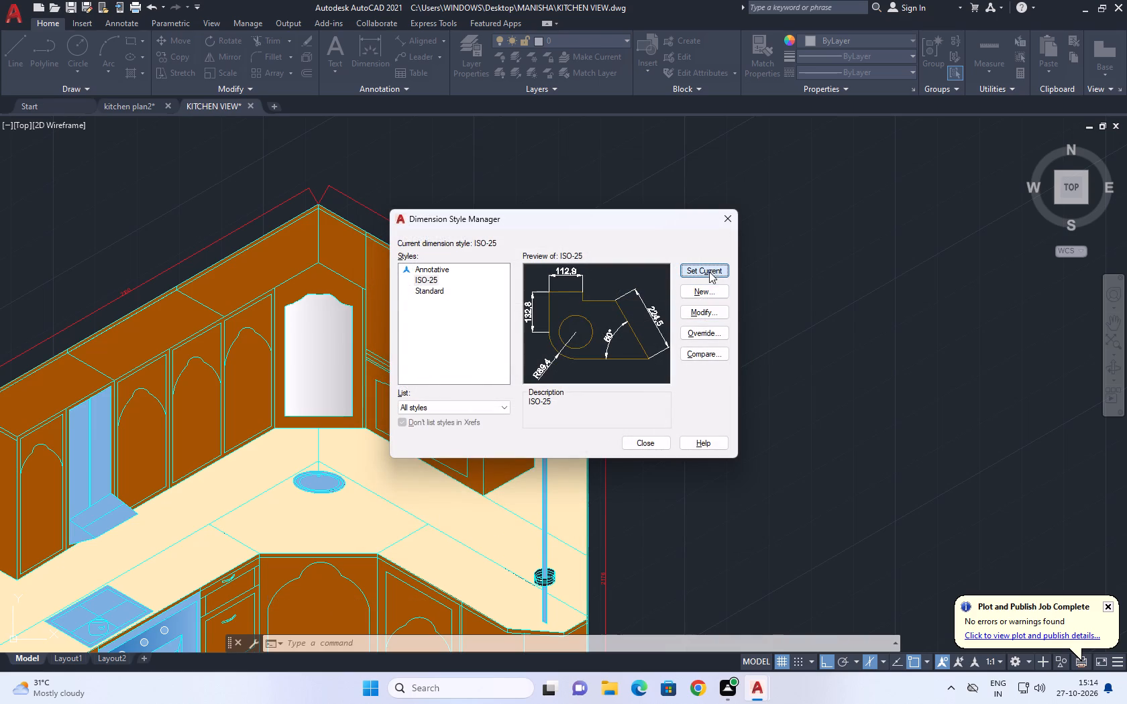
pyautogui.click(733, 216)
# Modify the ISO-25 dimension style again, setting the dimension break size to 5.
pyautogui.moveTo(349, 337); pyautogui.dragTo(605, 345, button='middle')
pyautogui.write('D')
pyautogui.press('space')
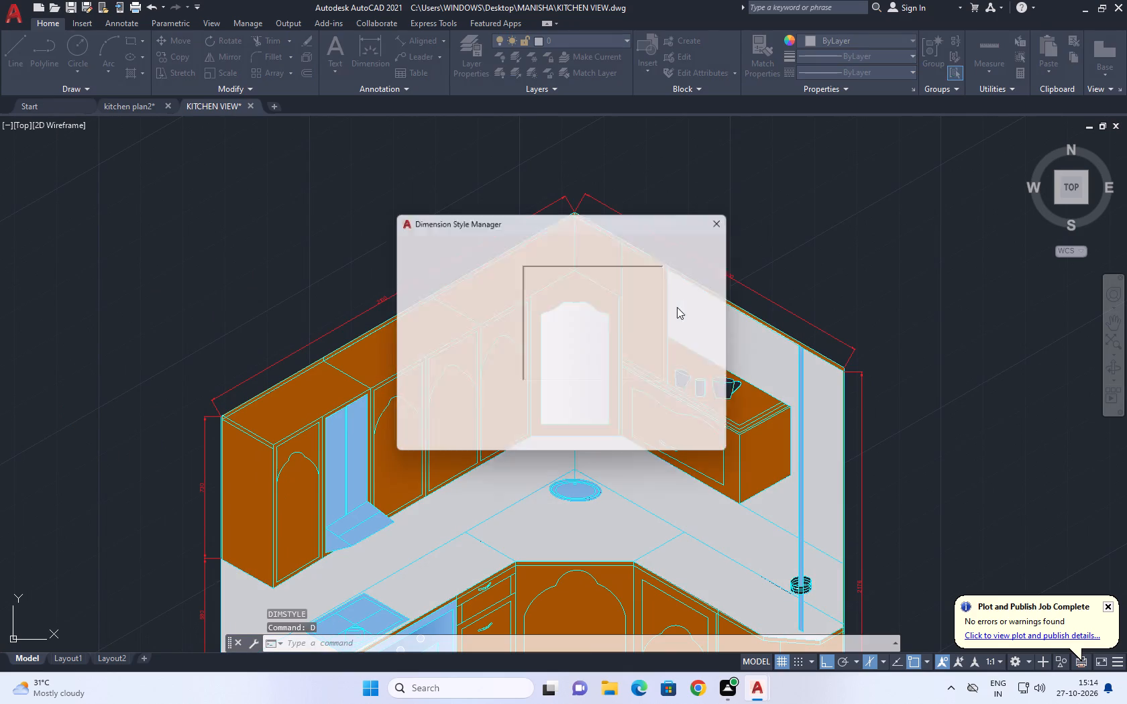
pyautogui.click(716, 316)
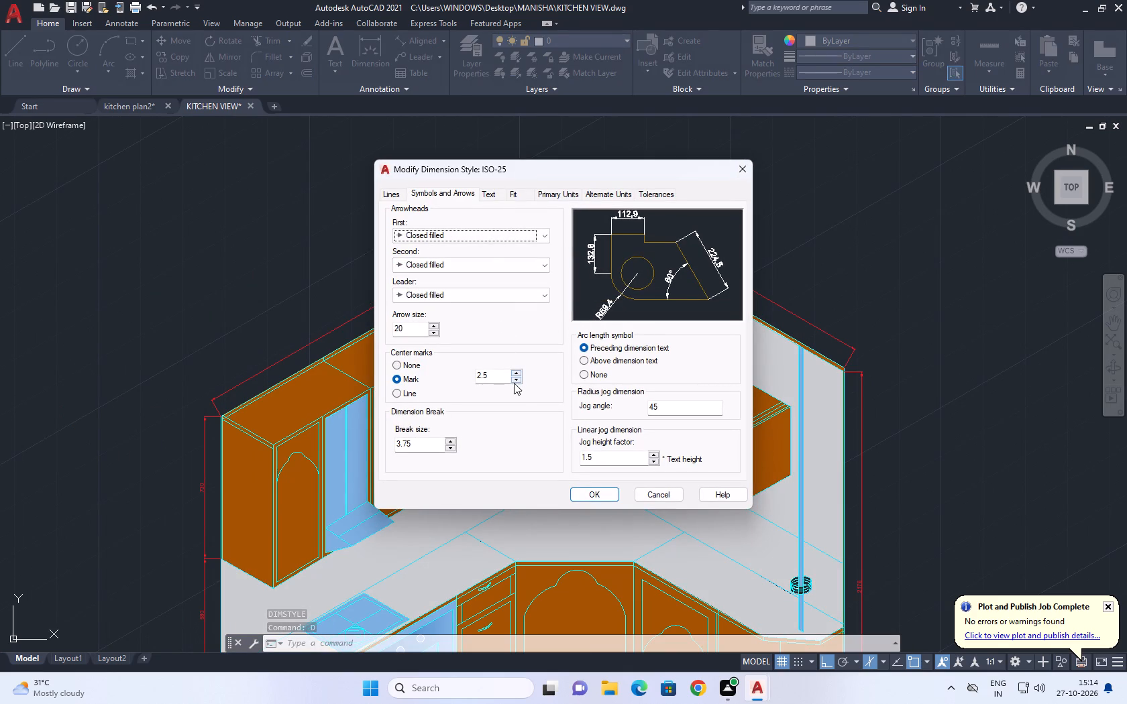
pyautogui.click(427, 444)
pyautogui.doubleClick(427, 444)
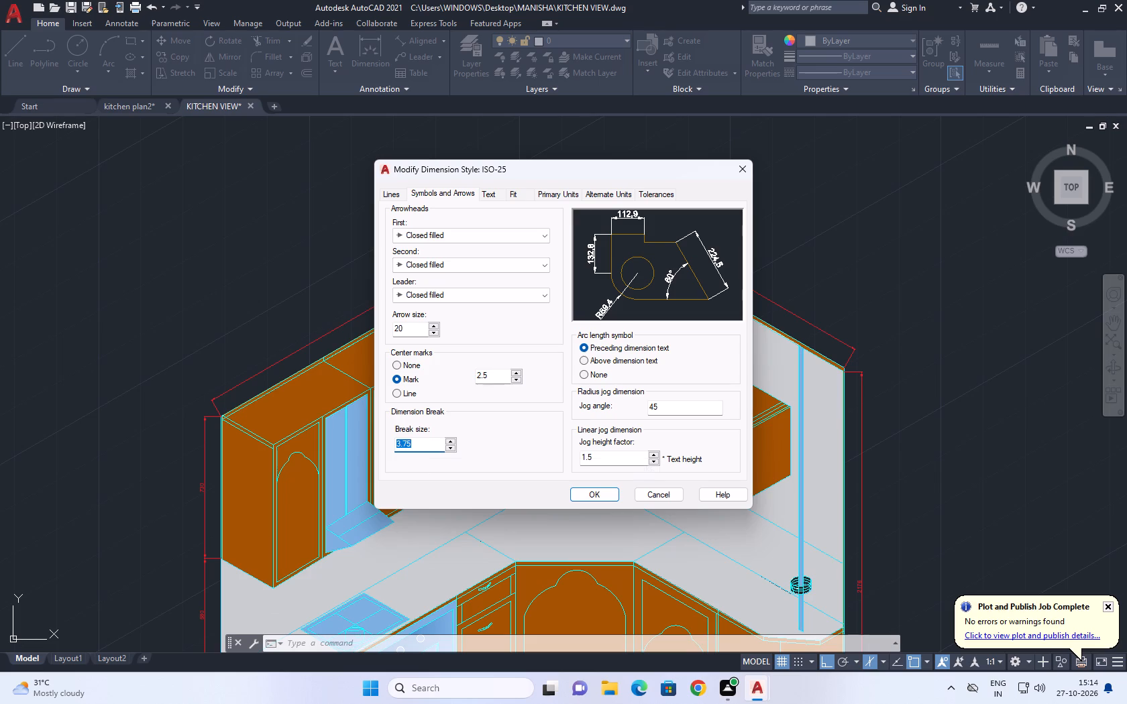
pyautogui.write('20')
pyautogui.press('Return')
pyautogui.press('Return')
pyautogui.press('Return')
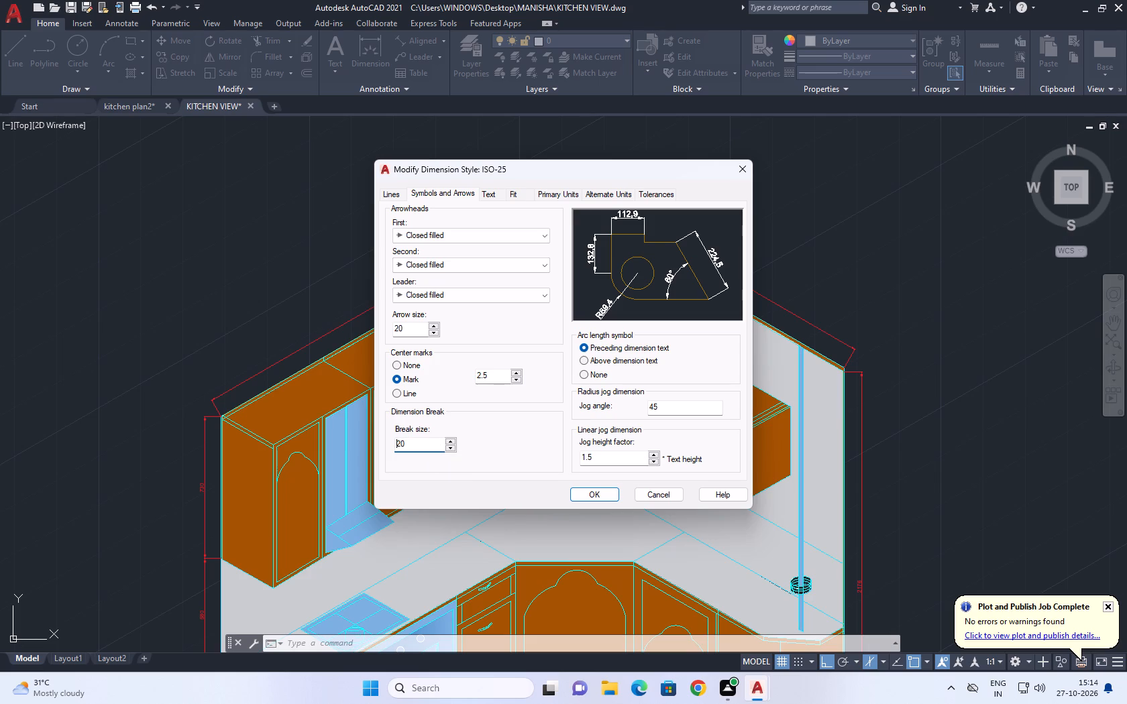
pyautogui.click(421, 440)
pyautogui.click(421, 441)
pyautogui.press('BackSpace')
pyautogui.press('BackSpace')
pyautogui.press('5')
pyautogui.press('Return')
pyautogui.click(443, 197)
# Set the ISO-25 baseline spacing for dimension lines to 20, apply it and make the style current.
pyautogui.click(392, 195)
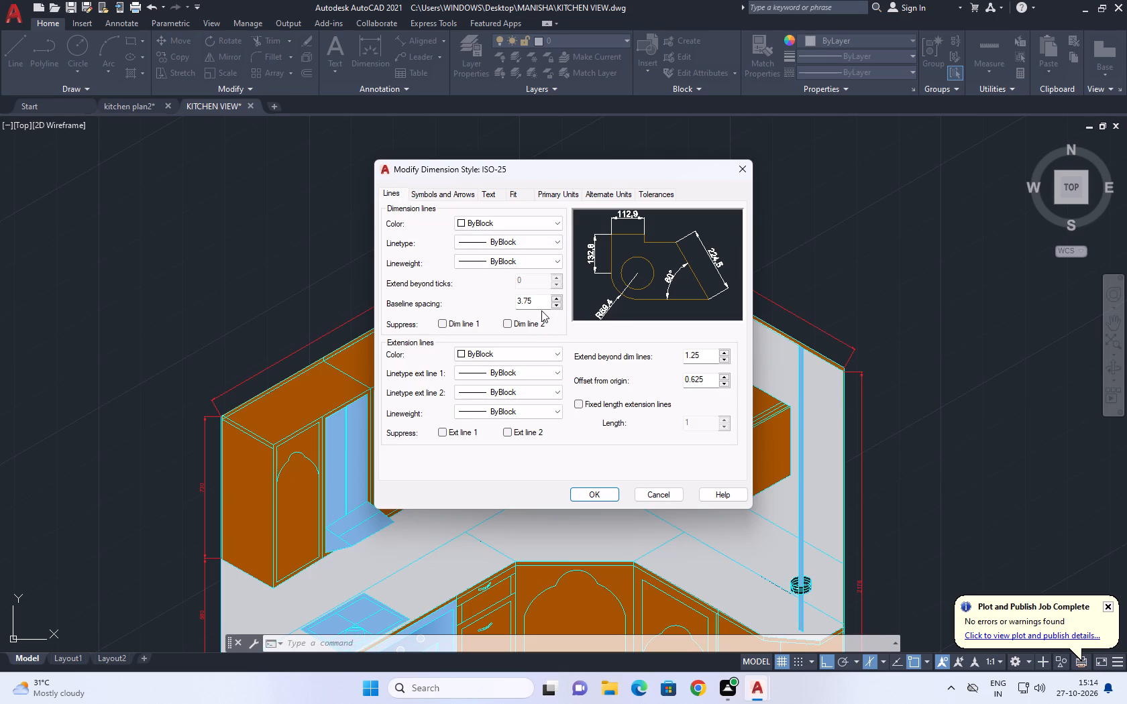
pyautogui.click(531, 304)
pyautogui.press('BackSpace')
pyautogui.press('BackSpace')
pyautogui.press('BackSpace')
pyautogui.press('BackSpace')
pyautogui.write('20')
pyautogui.press('Return')
pyautogui.click(586, 492)
pyautogui.click(712, 275)
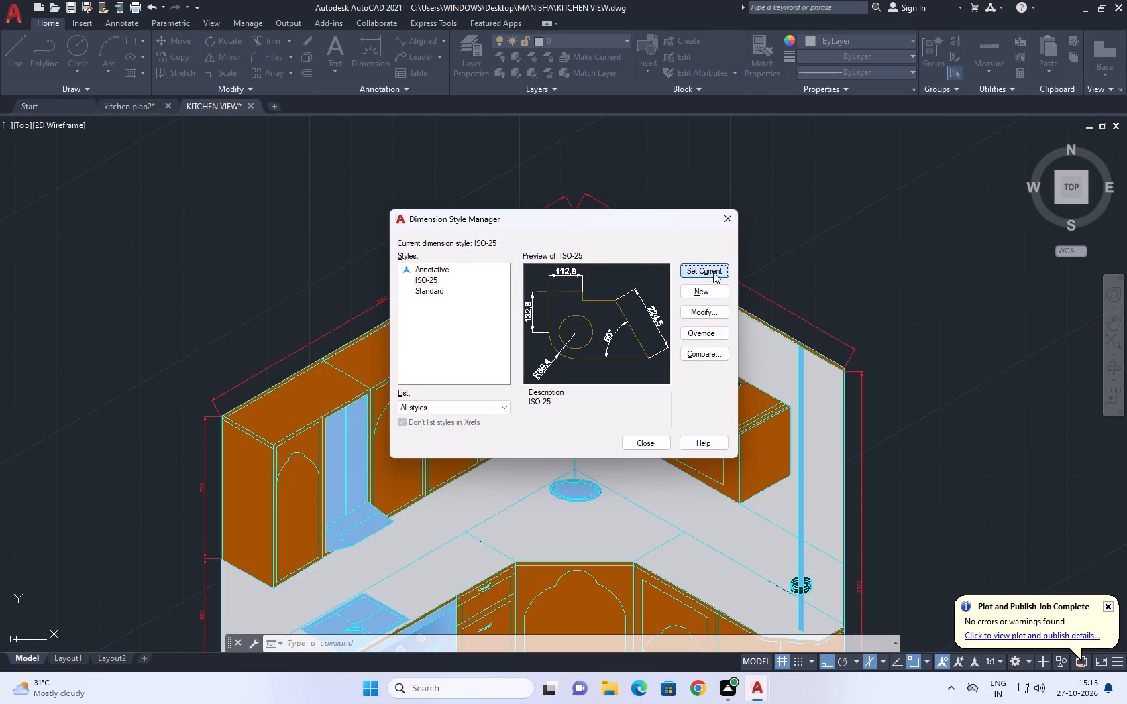
pyautogui.click(723, 213)
# Examine the arrowheads and text of the dimensions along the upper cabinet and wall edges.
pyautogui.scroll(3, 696, 274)
pyautogui.moveTo(788, 266); pyautogui.dragTo(747, 266, button='middle')
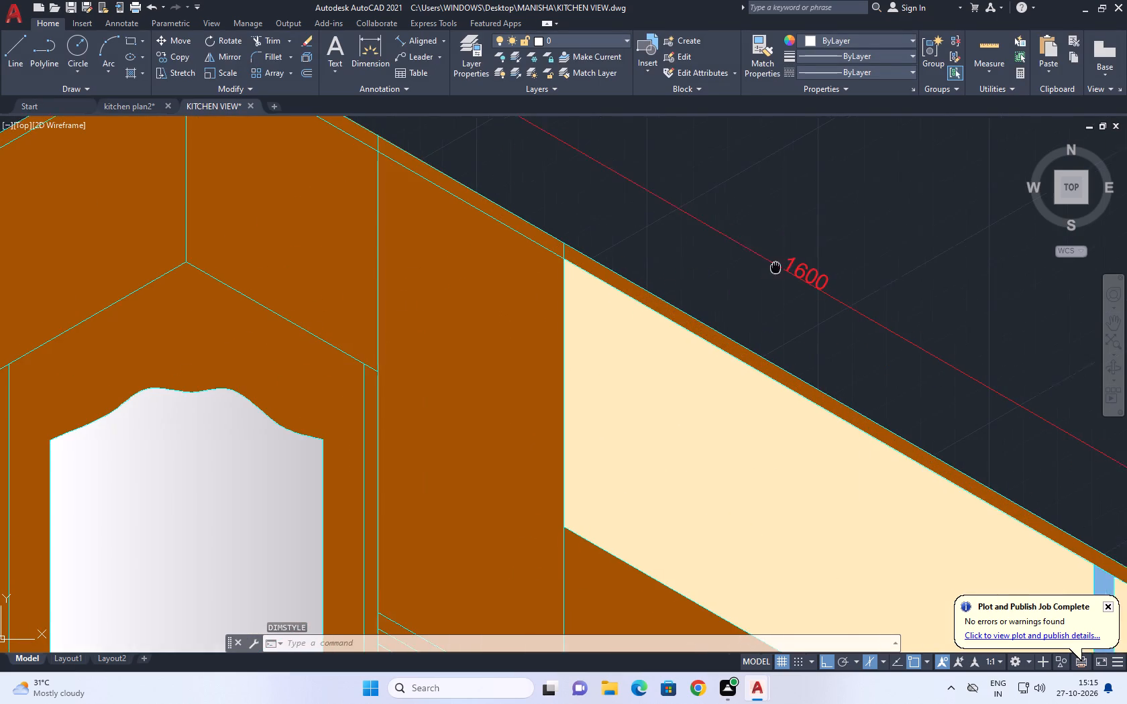
pyautogui.moveTo(747, 266); pyautogui.dragTo(660, 269, button='middle')
pyautogui.scroll(-2, 660, 269)
pyautogui.moveTo(762, 247); pyautogui.dragTo(775, 268, button='middle')
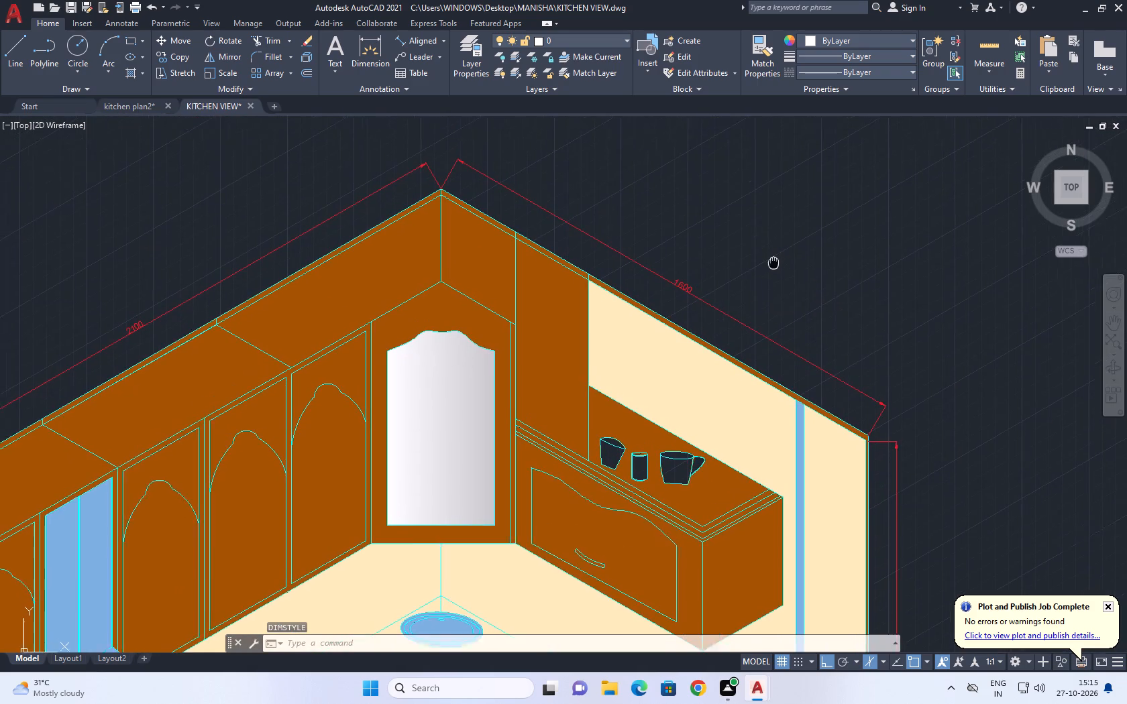
pyautogui.moveTo(775, 268); pyautogui.dragTo(806, 348, button='middle')
pyautogui.middleClick(799, 359)
pyautogui.scroll(-3, 784, 374)
# Set the ISO-25 dimension style's vertical text placement to Centered and make the style current.
pyautogui.press('d')
pyautogui.press('space')
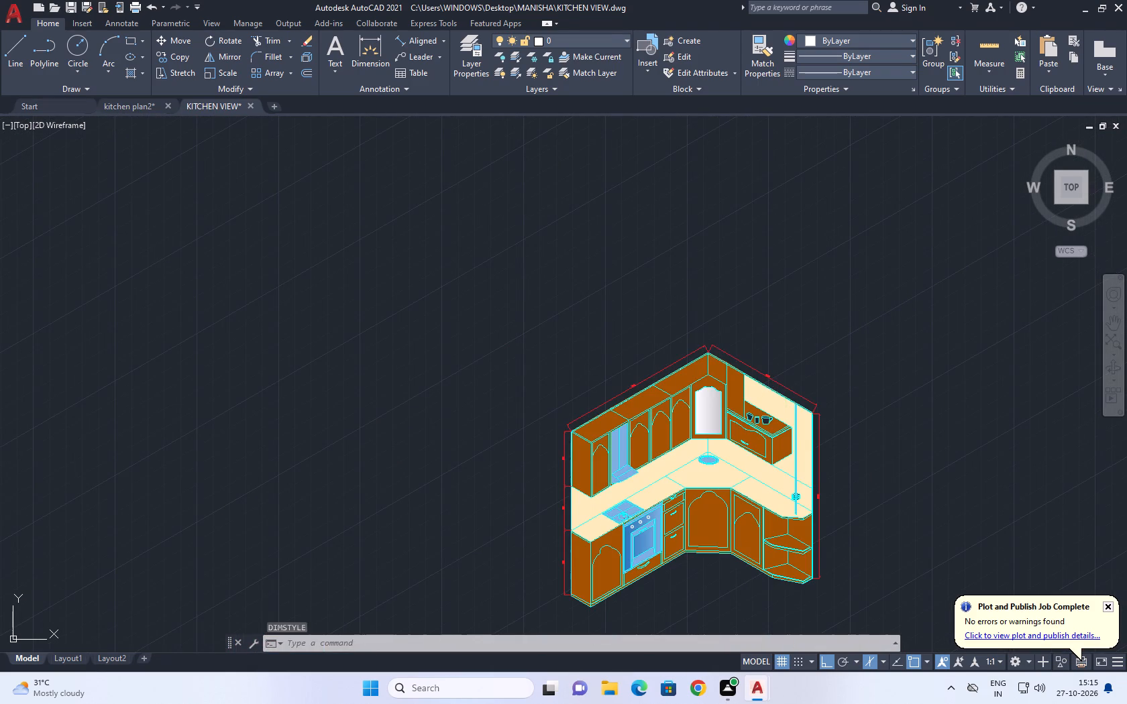
pyautogui.click(702, 317)
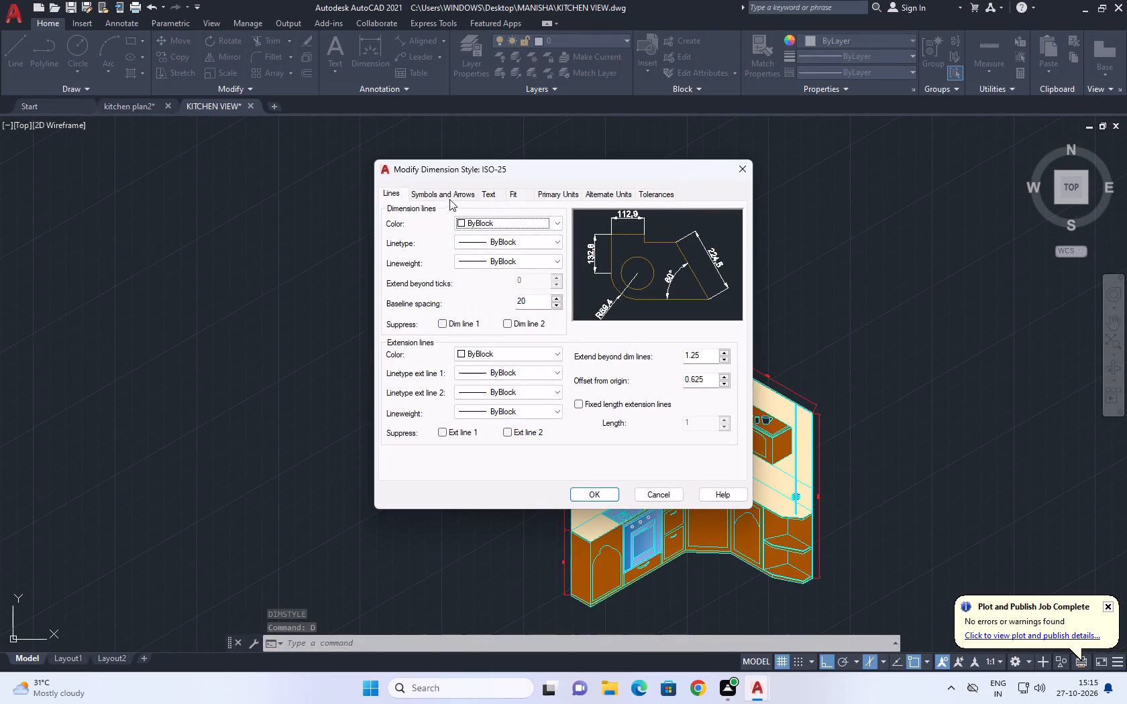
pyautogui.click(488, 198)
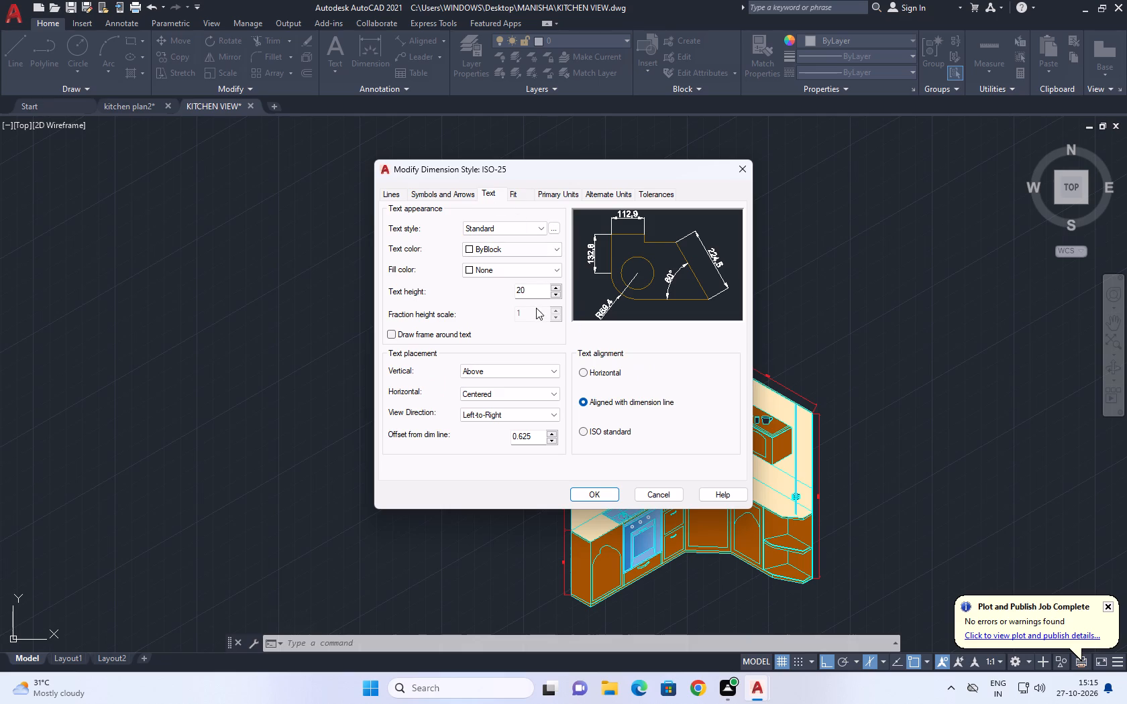
pyautogui.click(518, 373)
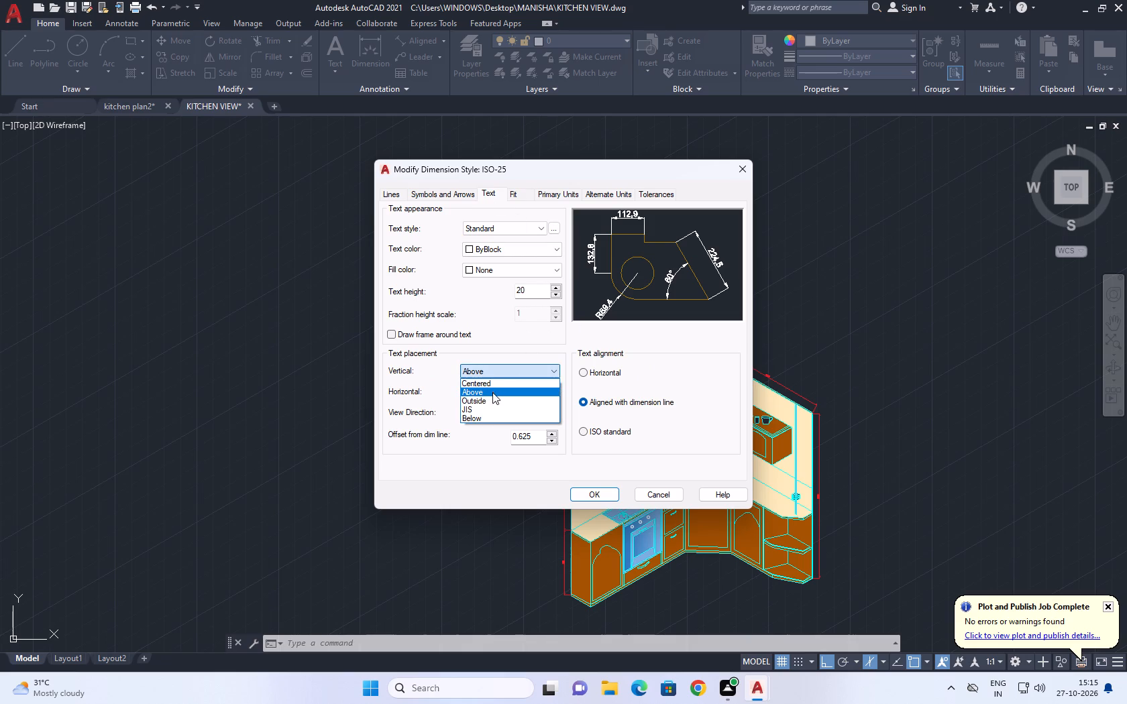
pyautogui.click(501, 383)
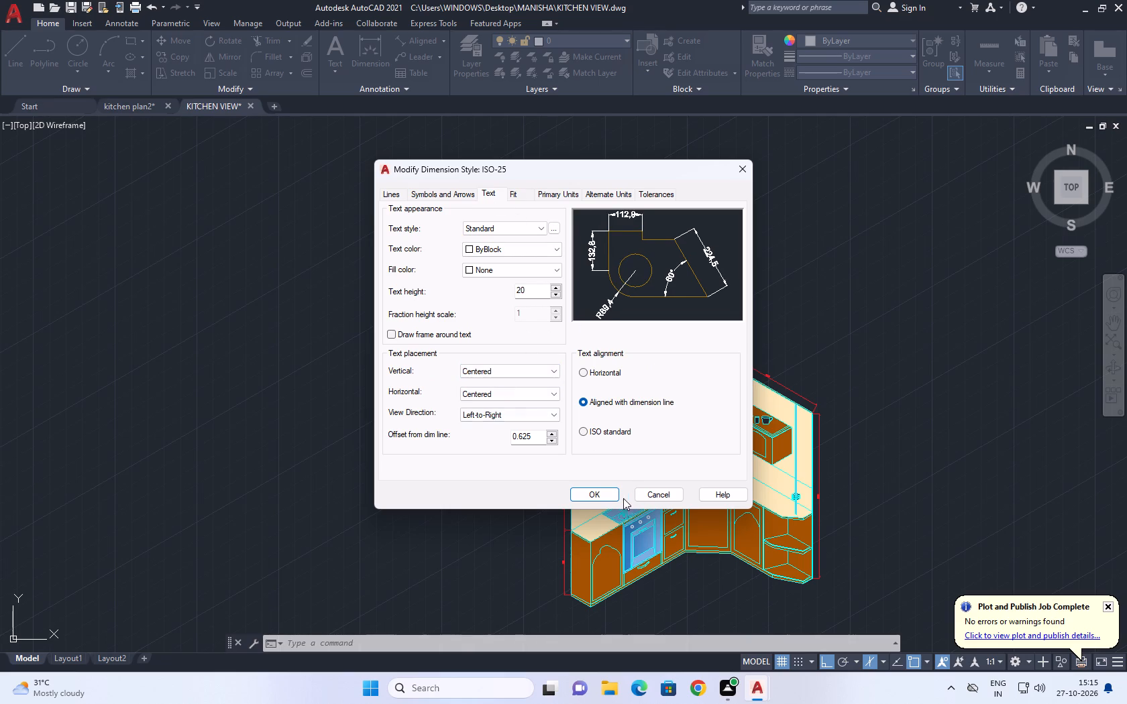
pyautogui.click(602, 496)
pyautogui.click(723, 272)
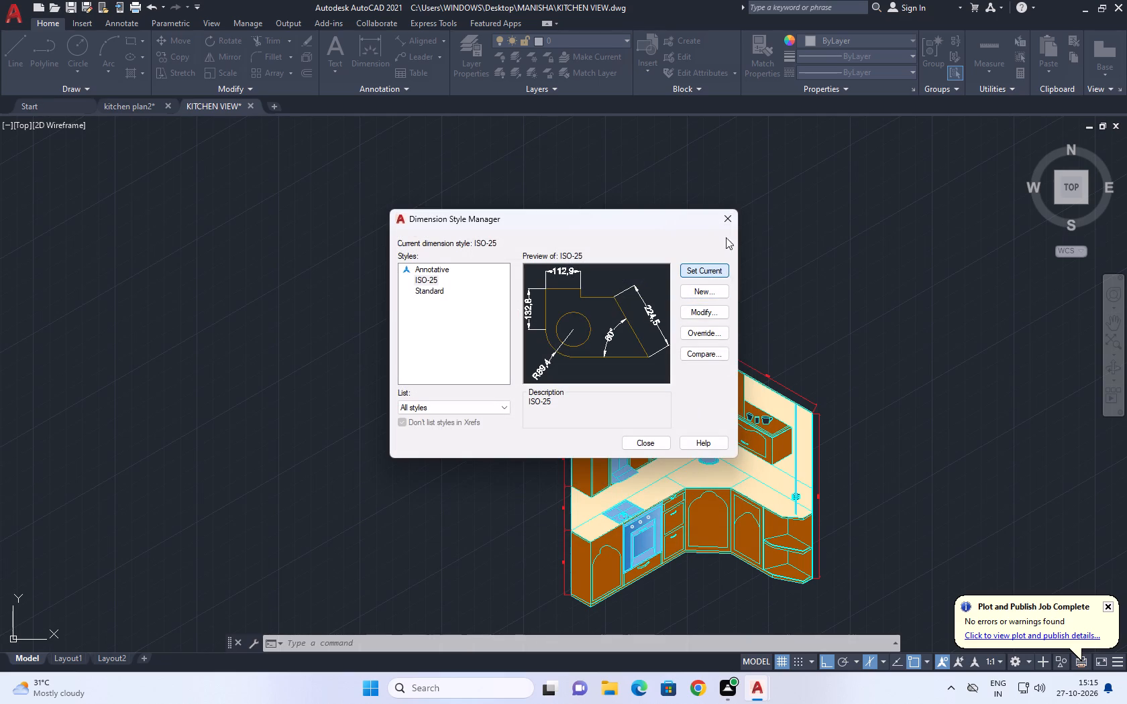
pyautogui.click(724, 215)
# Save the drawing as KITCHEN VIEW in the MANISHA folder, replacing the existing file.
pyautogui.scroll(2, 740, 374)
pyautogui.scroll(2, 820, 390)
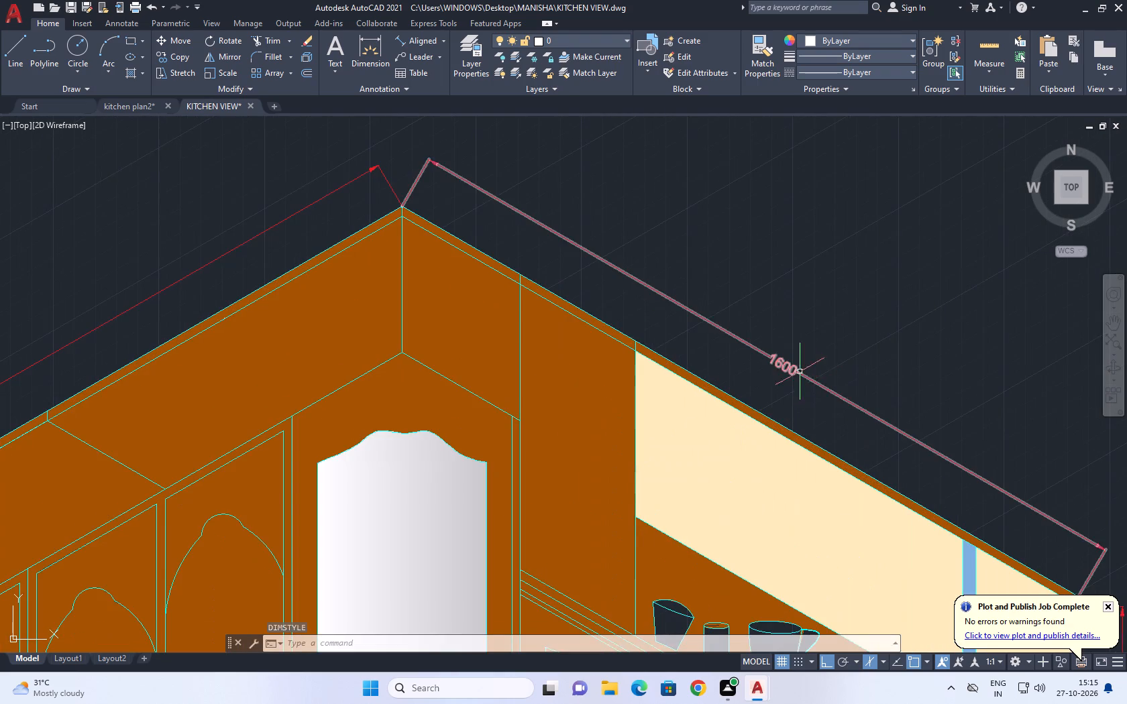
pyautogui.moveTo(777, 362); pyautogui.dragTo(695, 334, button='middle')
pyautogui.scroll(-3, 731, 320)
pyautogui.moveTo(798, 331); pyautogui.dragTo(667, 251, button='middle')
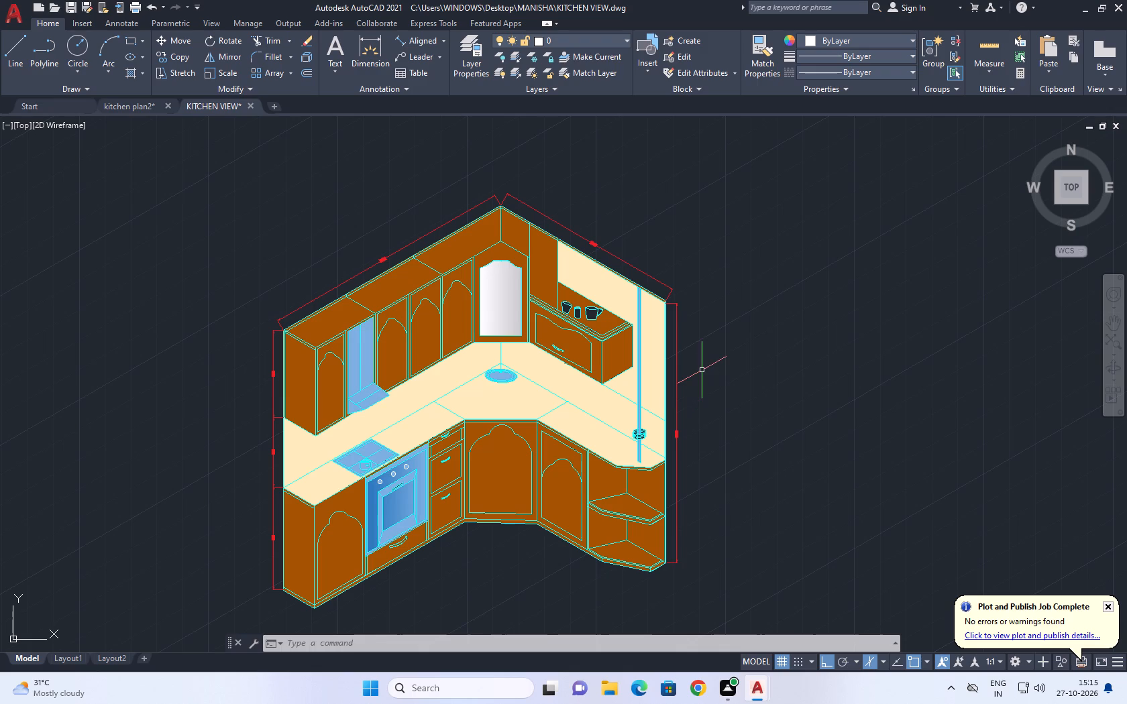
pyautogui.moveTo(398, 355); pyautogui.dragTo(305, 305, button='middle')
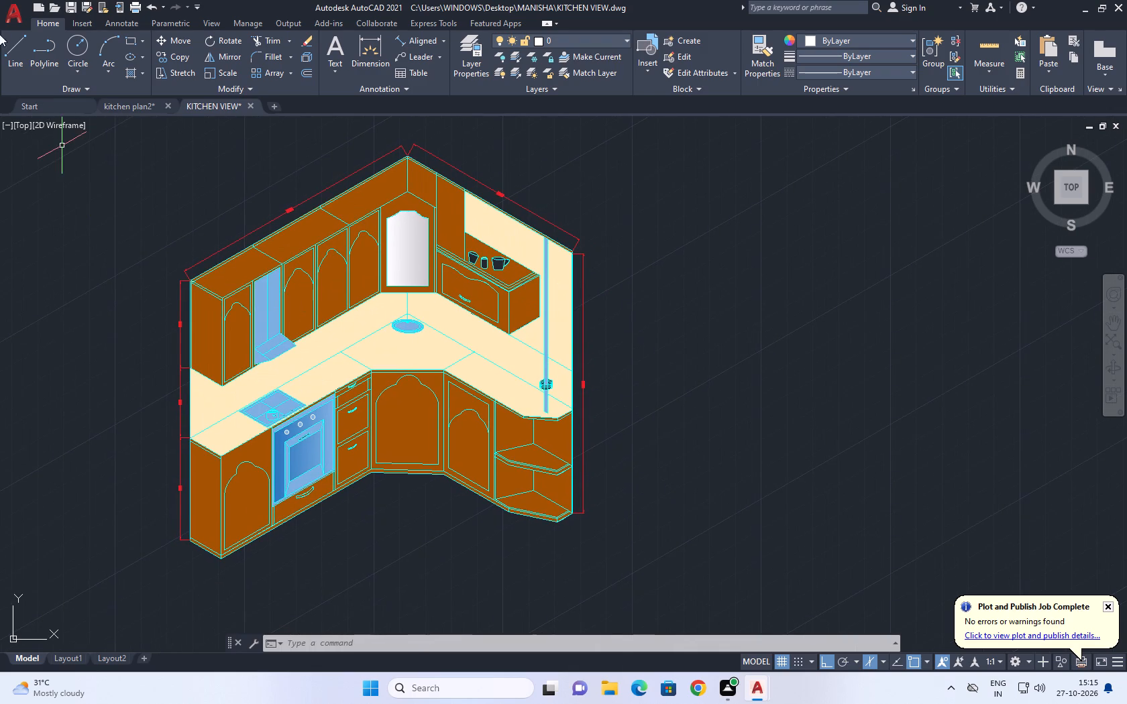
pyautogui.click(10, 15)
pyautogui.click(60, 173)
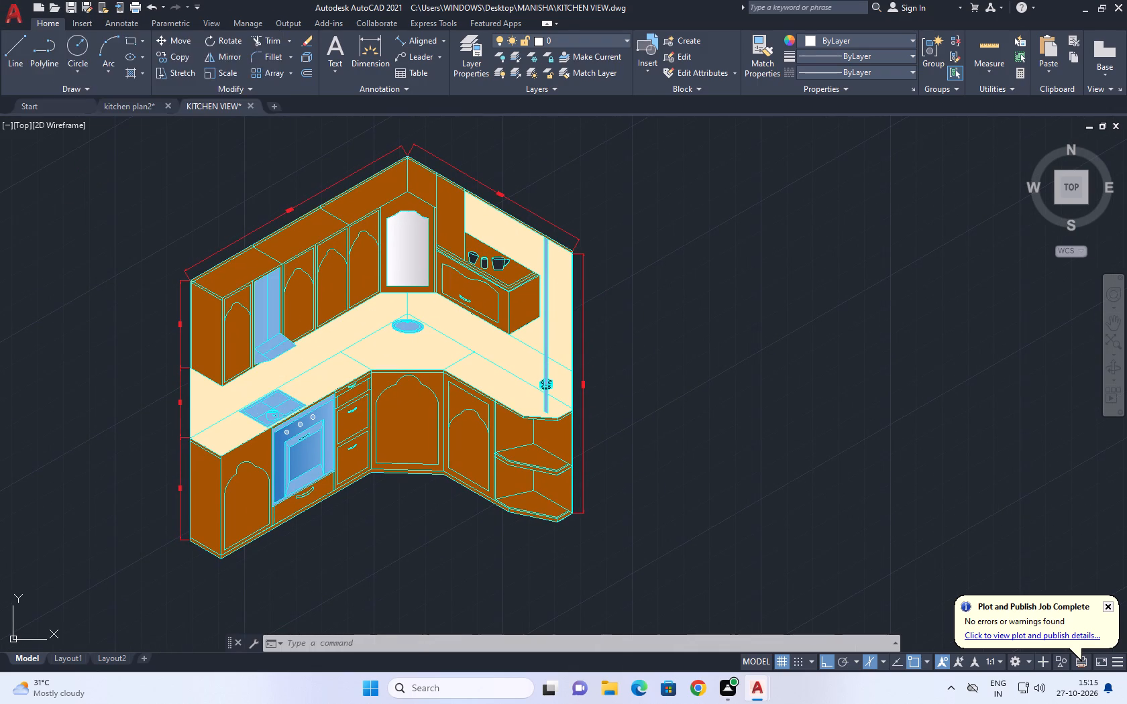
pyautogui.click(750, 471)
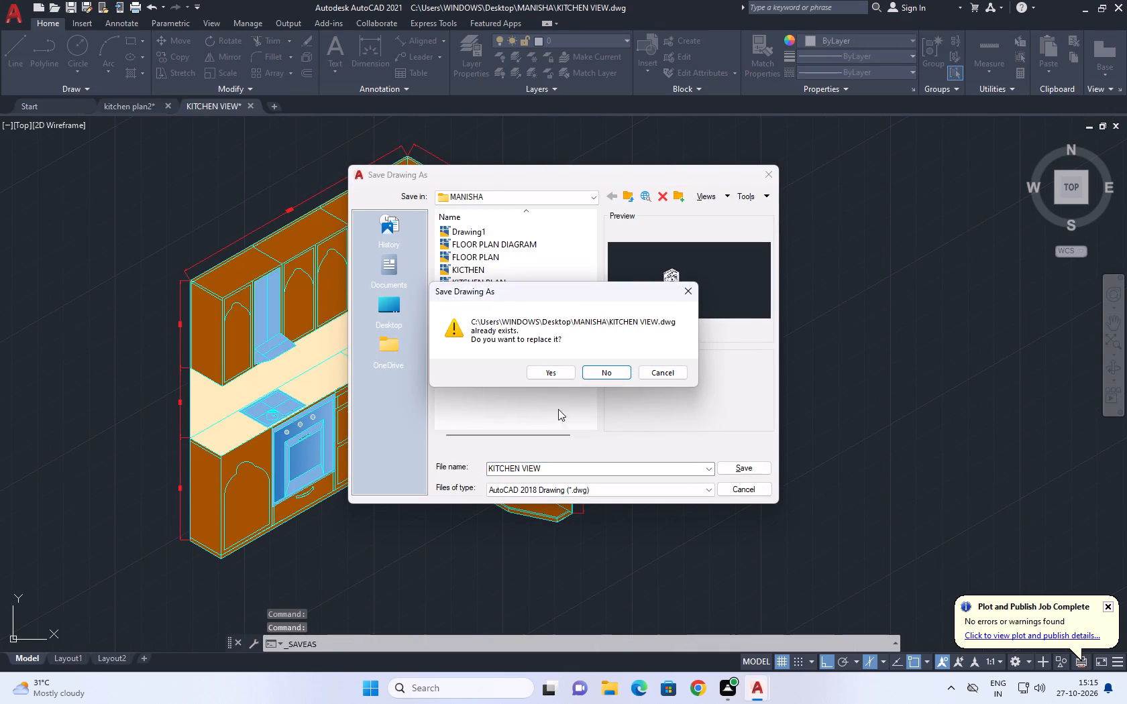
pyautogui.click(555, 371)
# Examine the height dimension's text beside the tall wall edge and the surrounding kitchen view.
pyautogui.moveTo(386, 374); pyautogui.dragTo(405, 388, button='middle')
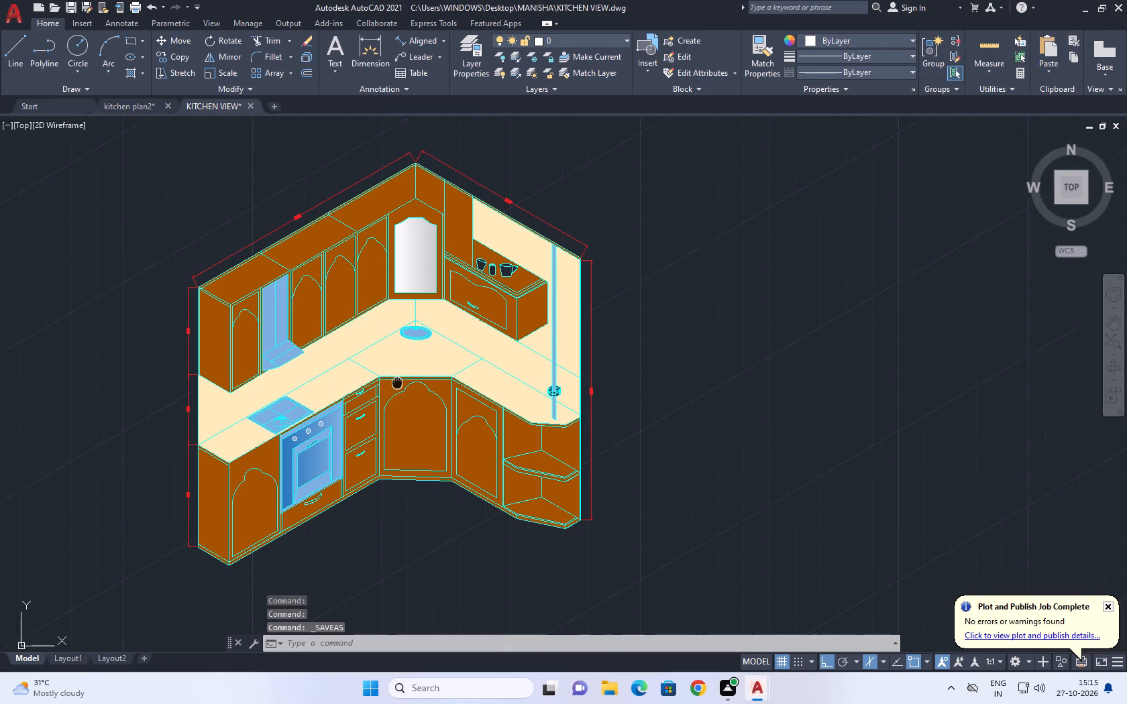
pyautogui.moveTo(405, 388); pyautogui.dragTo(437, 404, button='middle')
pyautogui.scroll(4, 609, 411)
pyautogui.moveTo(673, 402); pyautogui.dragTo(690, 421, button='middle')
pyautogui.scroll(-1, 692, 422)
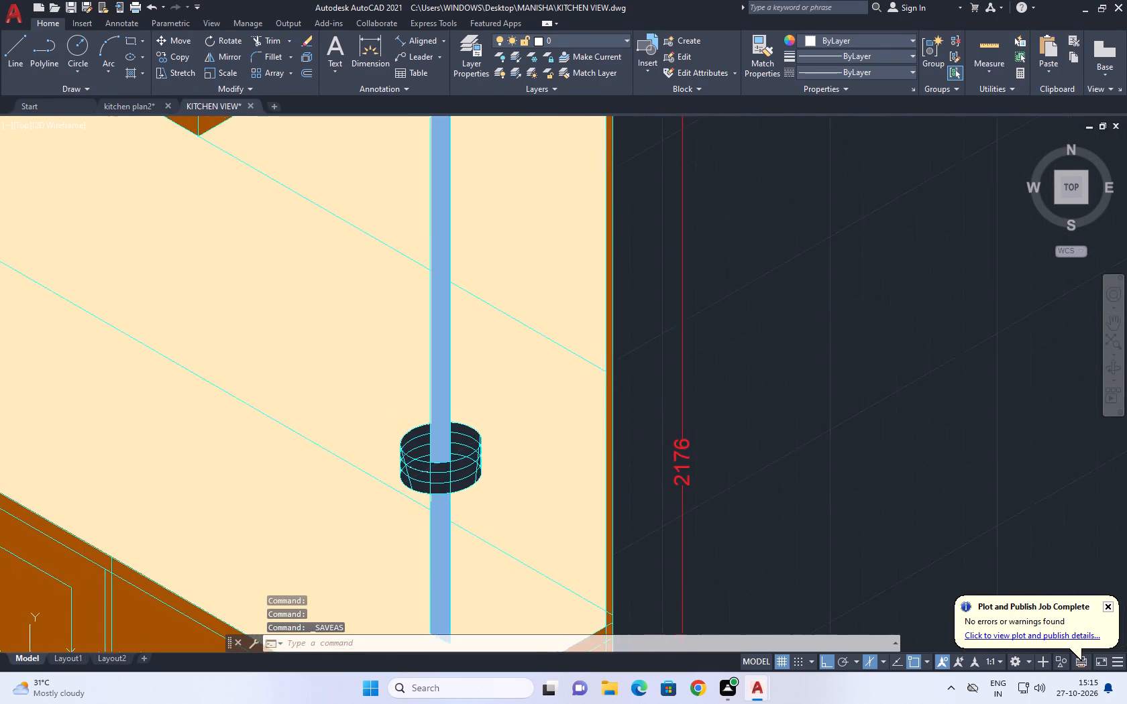
pyautogui.scroll(-1, 701, 412)
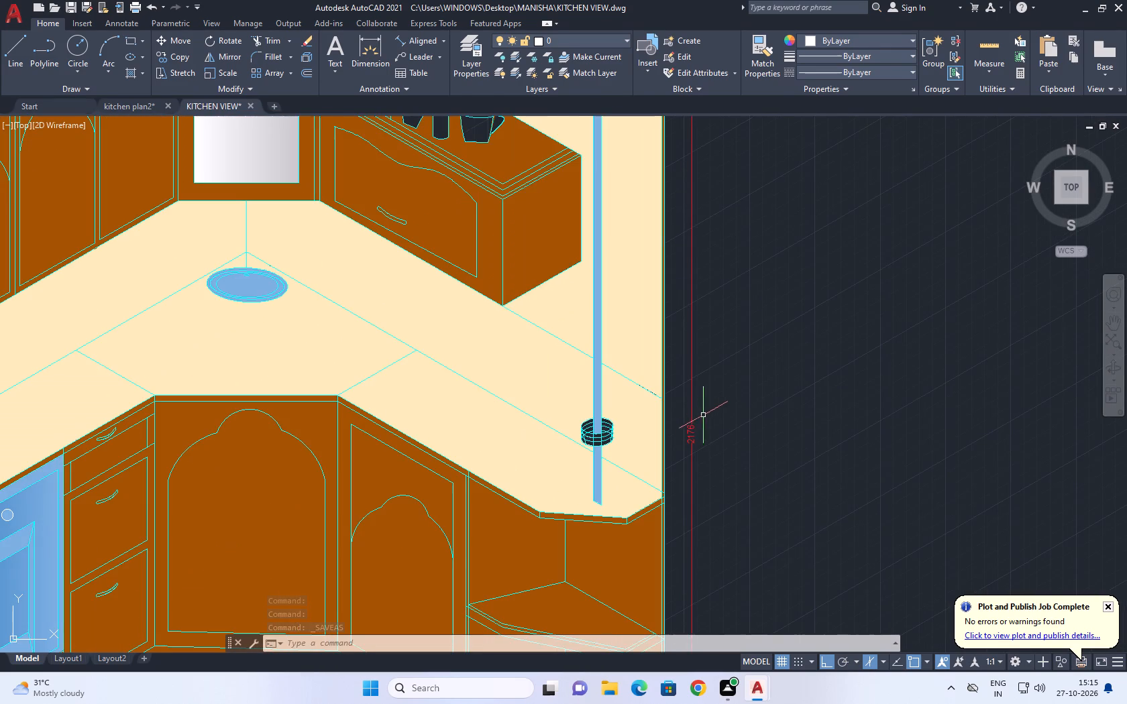
pyautogui.scroll(-1, 715, 445)
pyautogui.moveTo(731, 403); pyautogui.dragTo(714, 410, button='middle')
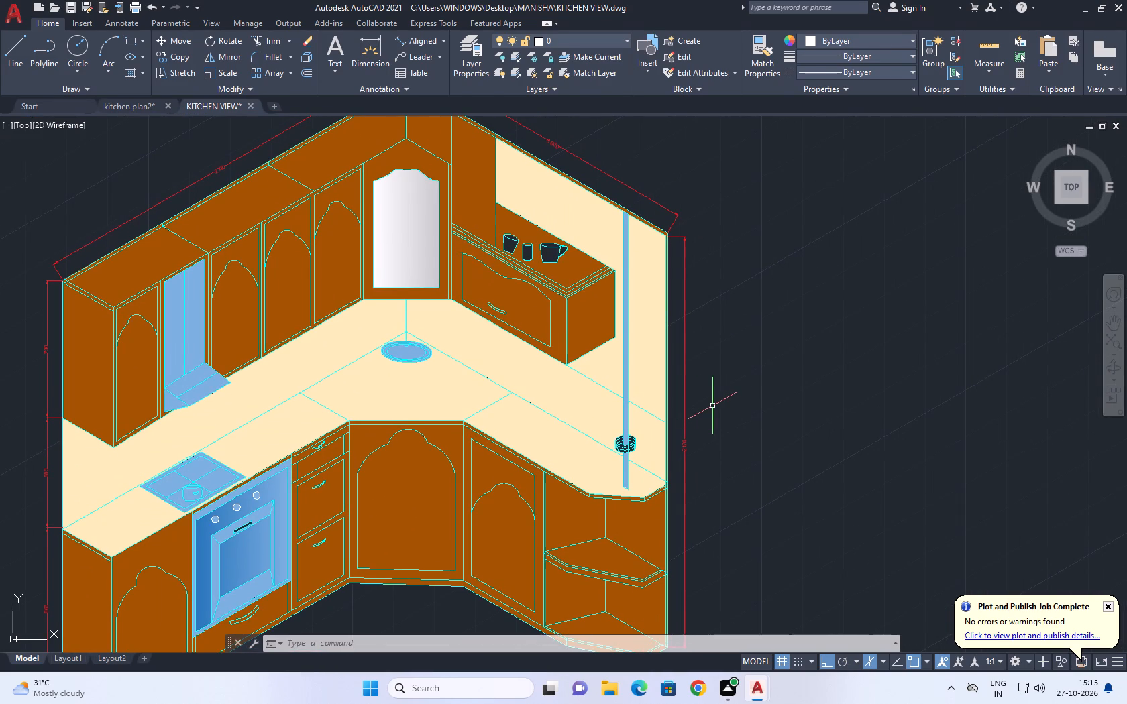
# Draw a mitre line joining the inner and outer frame corners where the sloping top edge meets the vertical wall edge.
pyautogui.scroll(4, 657, 245)
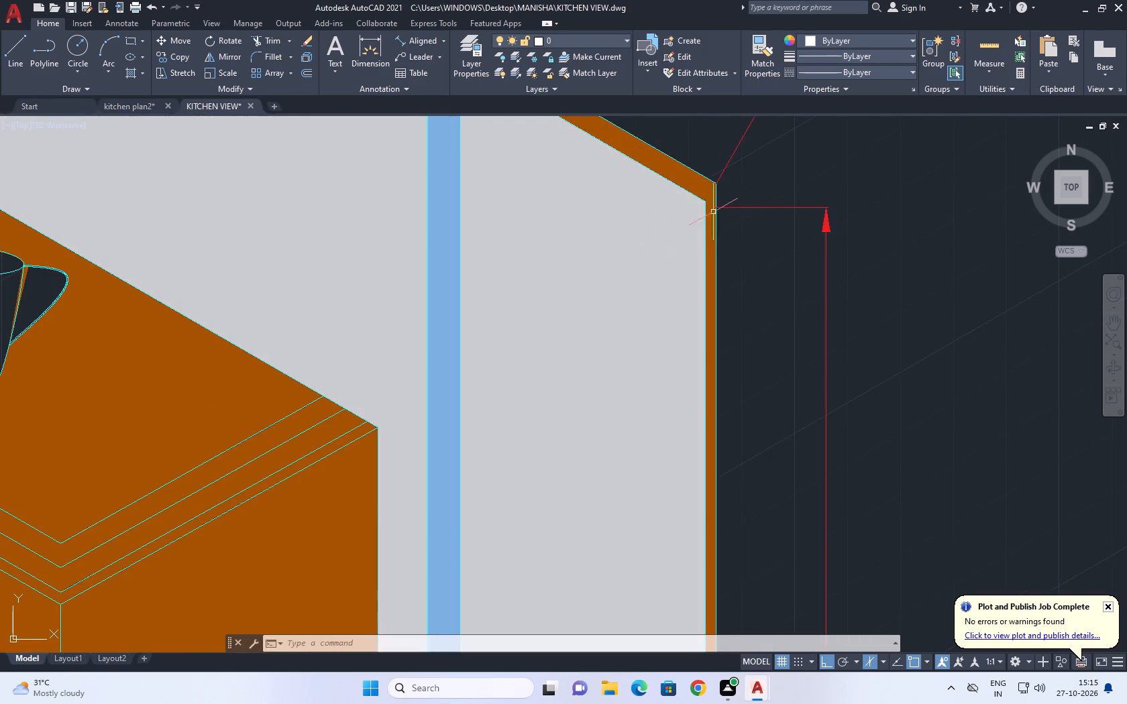
pyautogui.moveTo(724, 208); pyautogui.dragTo(639, 339, button='middle')
pyautogui.scroll(3, 623, 331)
pyautogui.moveTo(632, 334); pyautogui.dragTo(615, 352, button='middle')
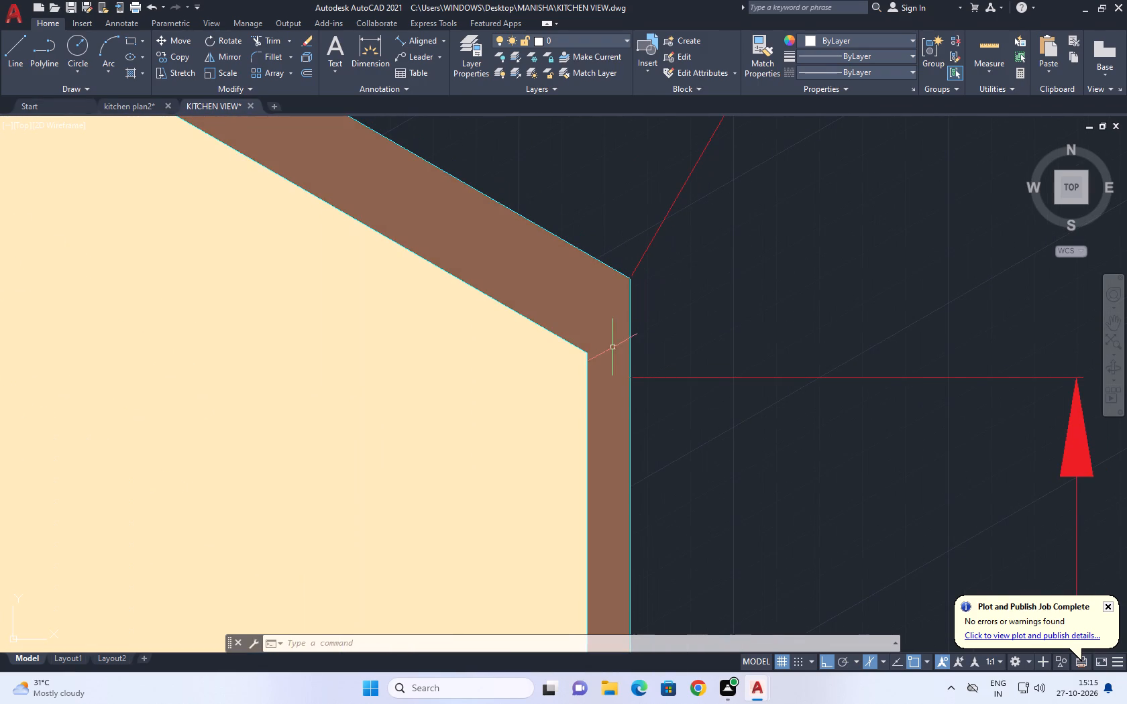
pyautogui.press('l')
pyautogui.press('space')
pyautogui.click(589, 350)
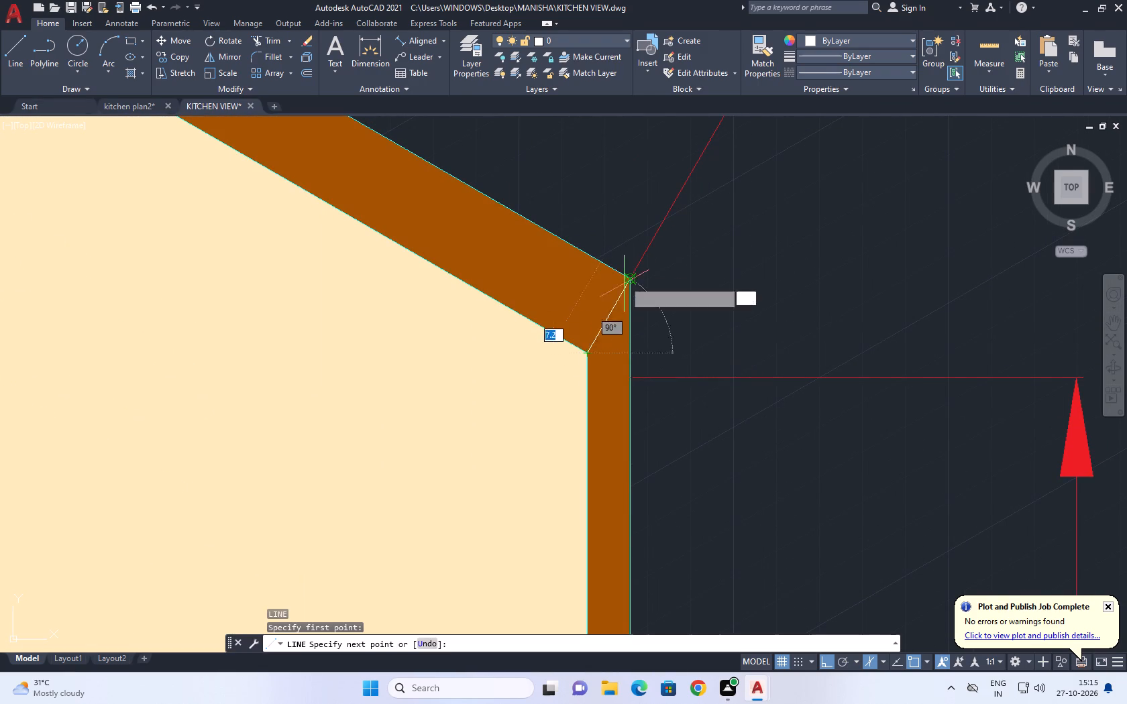
pyautogui.click(627, 276)
pyautogui.press('Escape')
# Change the new corner mitre line's colour to cyan.
pyautogui.click(617, 297)
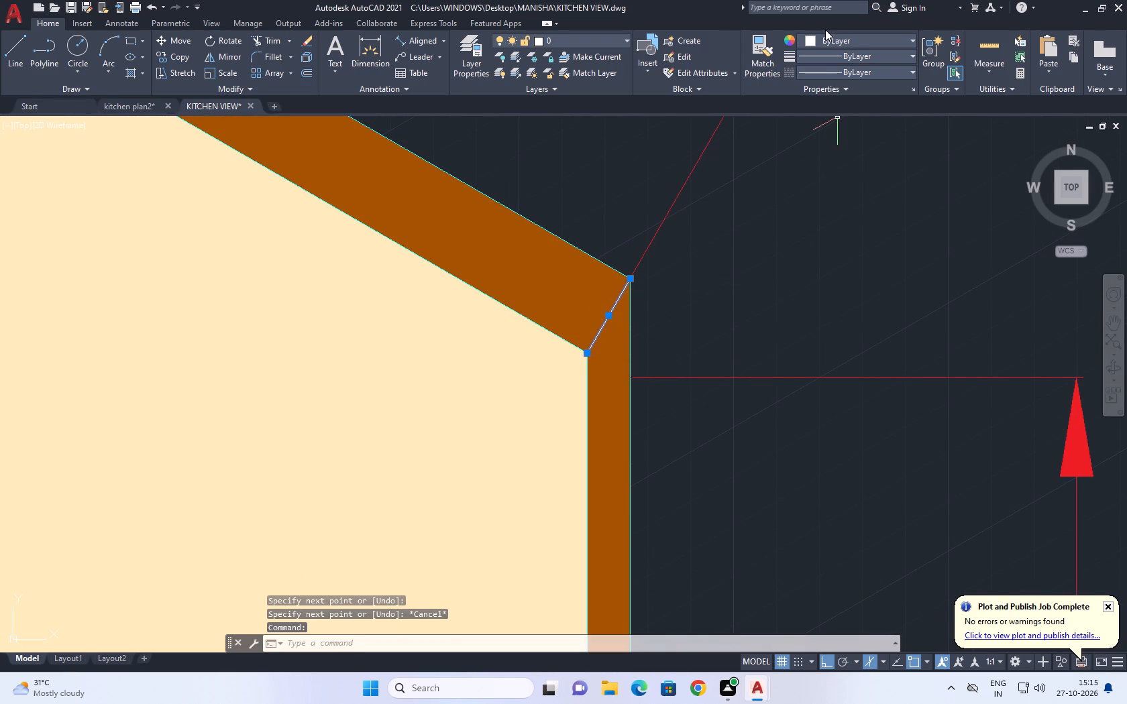
pyautogui.click(825, 33)
pyautogui.click(849, 39)
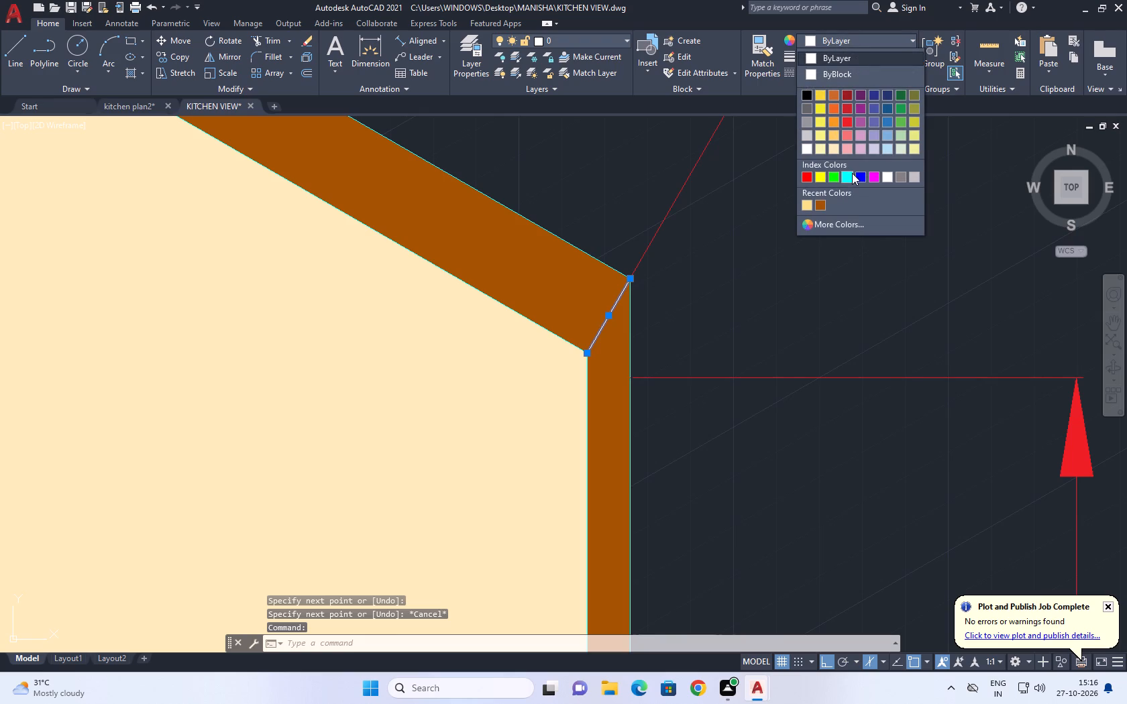
pyautogui.click(849, 177)
pyautogui.press('Escape')
# Save the drawing again as KITCHEN VIEW, replacing the existing file.
pyautogui.scroll(-4, 814, 275)
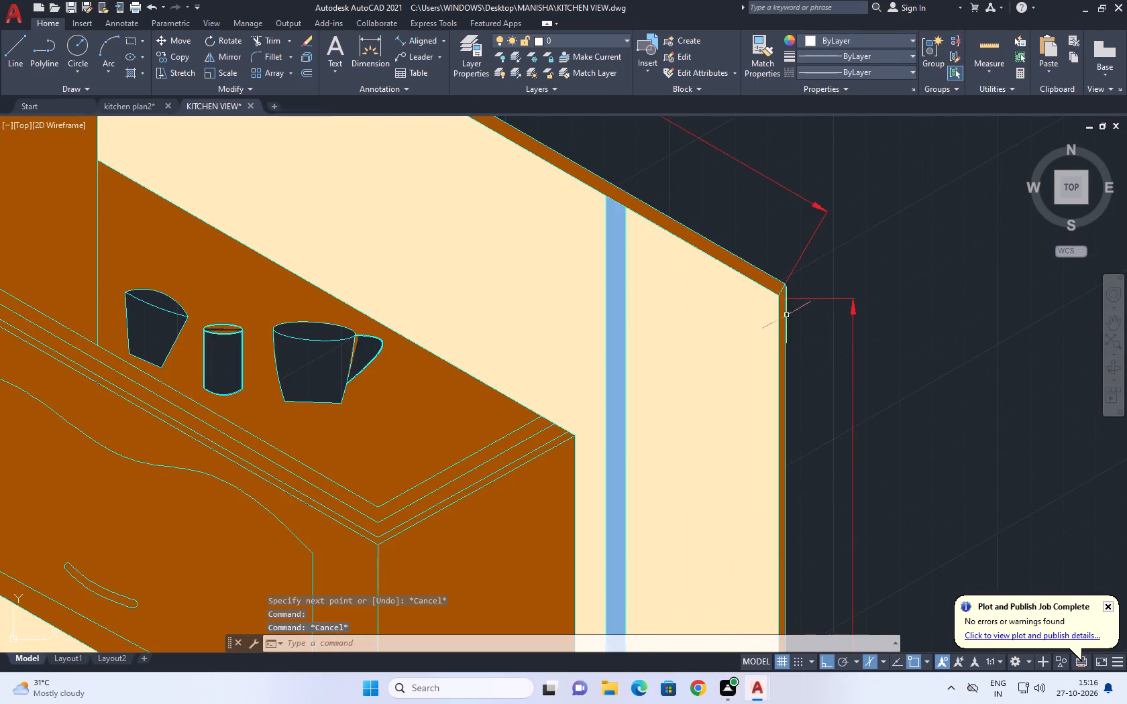
pyautogui.scroll(-1, 741, 300)
pyautogui.click(3, 15)
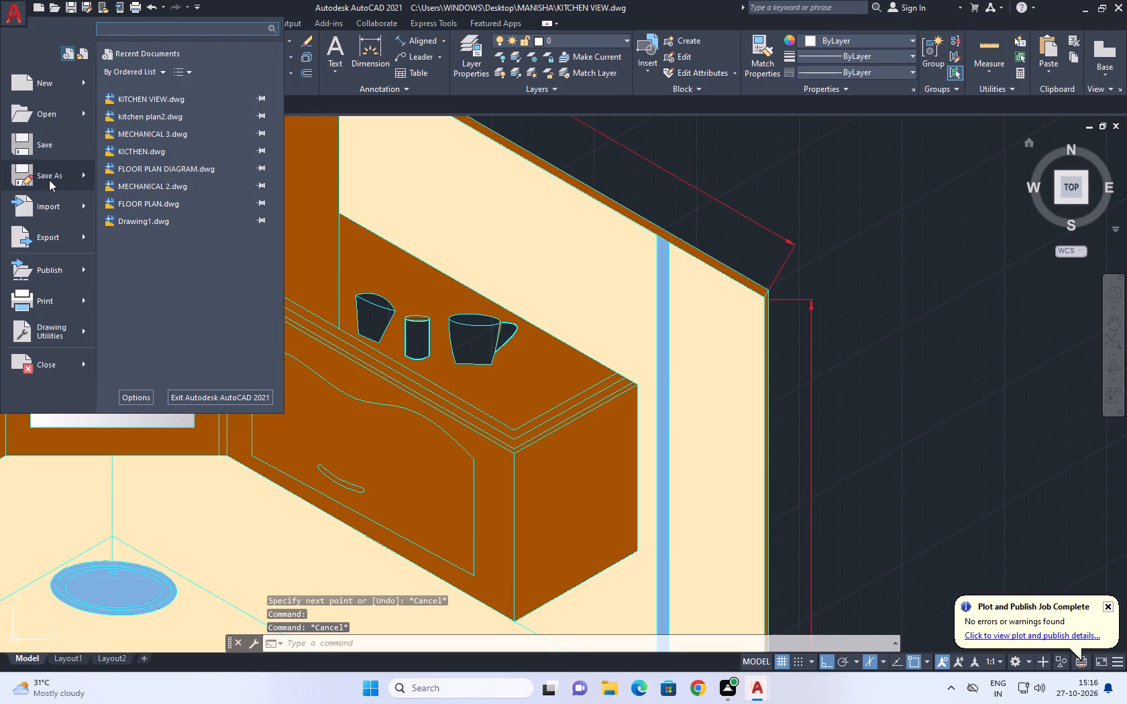
pyautogui.click(49, 178)
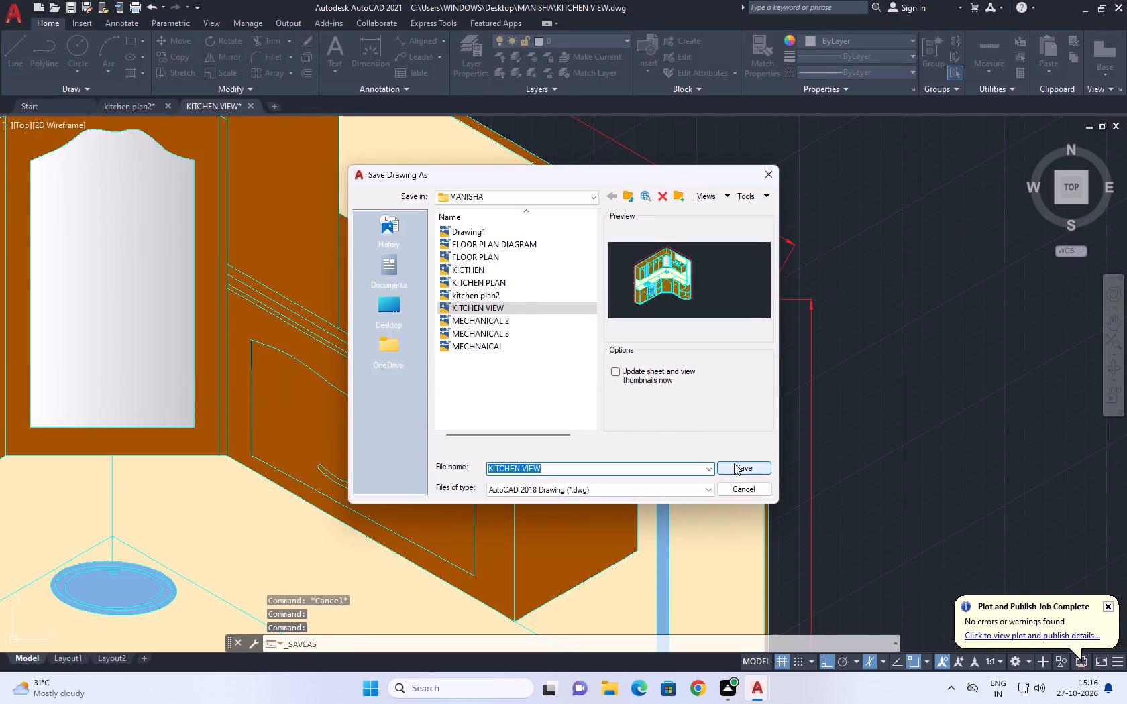
pyautogui.click(737, 464)
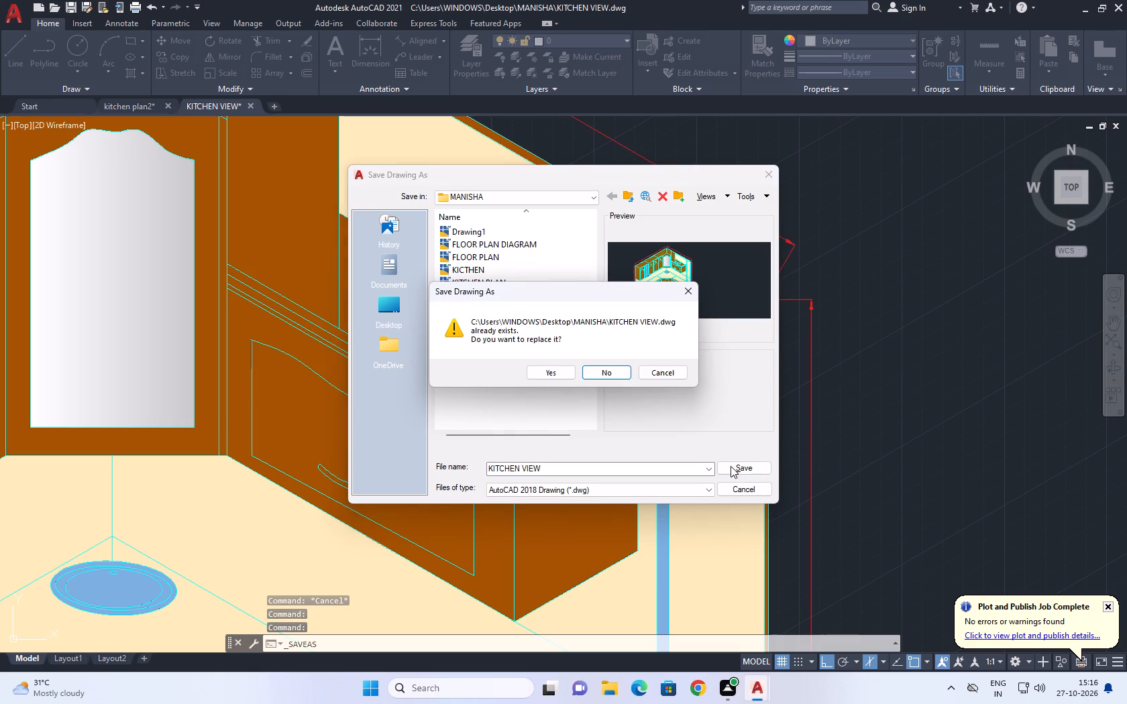
pyautogui.click(558, 377)
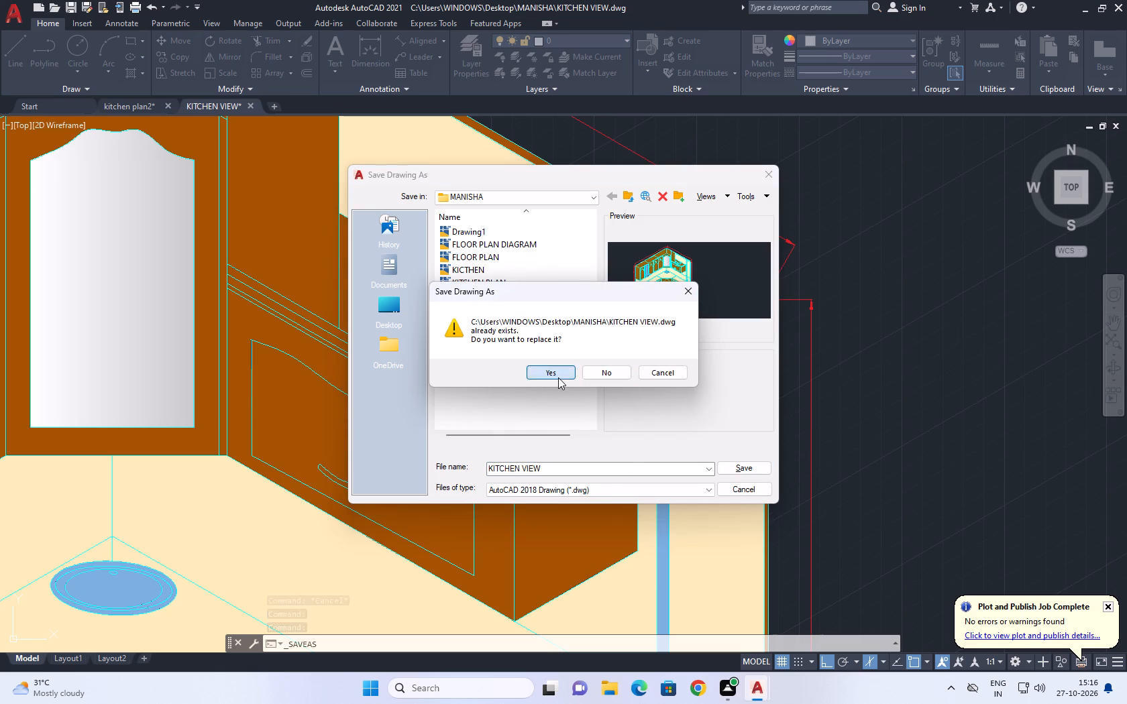
# Examine the whole coloured kitchen view, including the lower cabinets, oven and corner shelves.
pyautogui.scroll(-2, 559, 377)
pyautogui.moveTo(676, 353); pyautogui.dragTo(386, 349, button='middle')
pyautogui.scroll(-1, 640, 353)
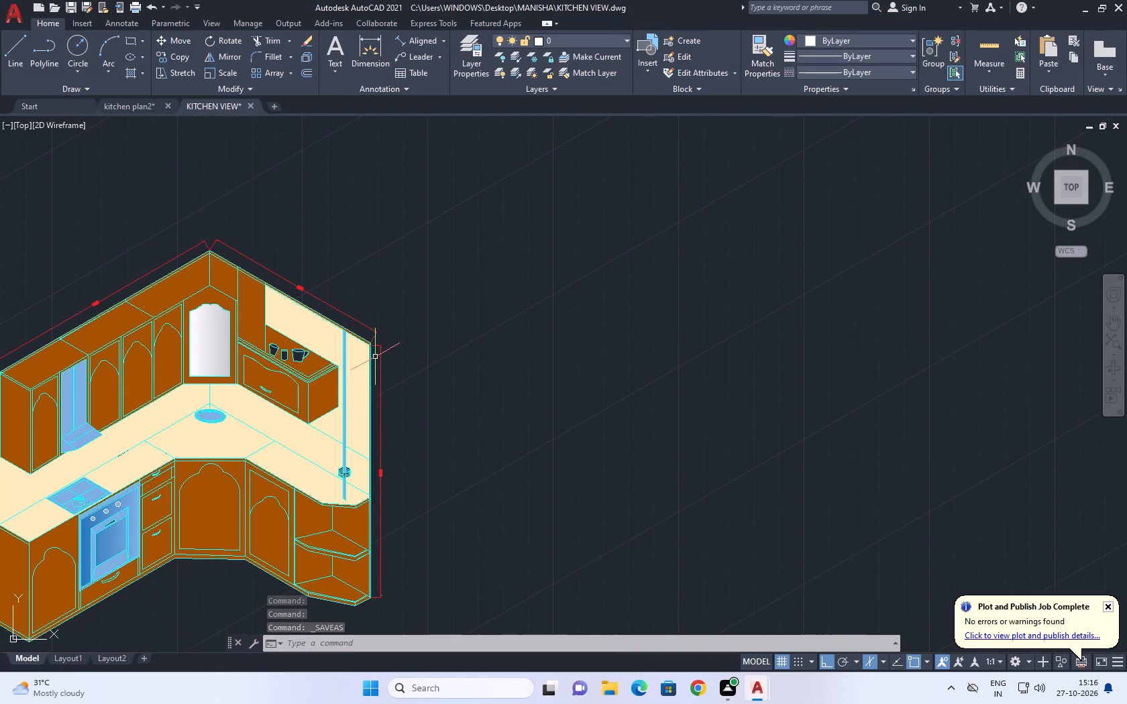
pyautogui.moveTo(277, 298); pyautogui.dragTo(279, 298, button='middle')
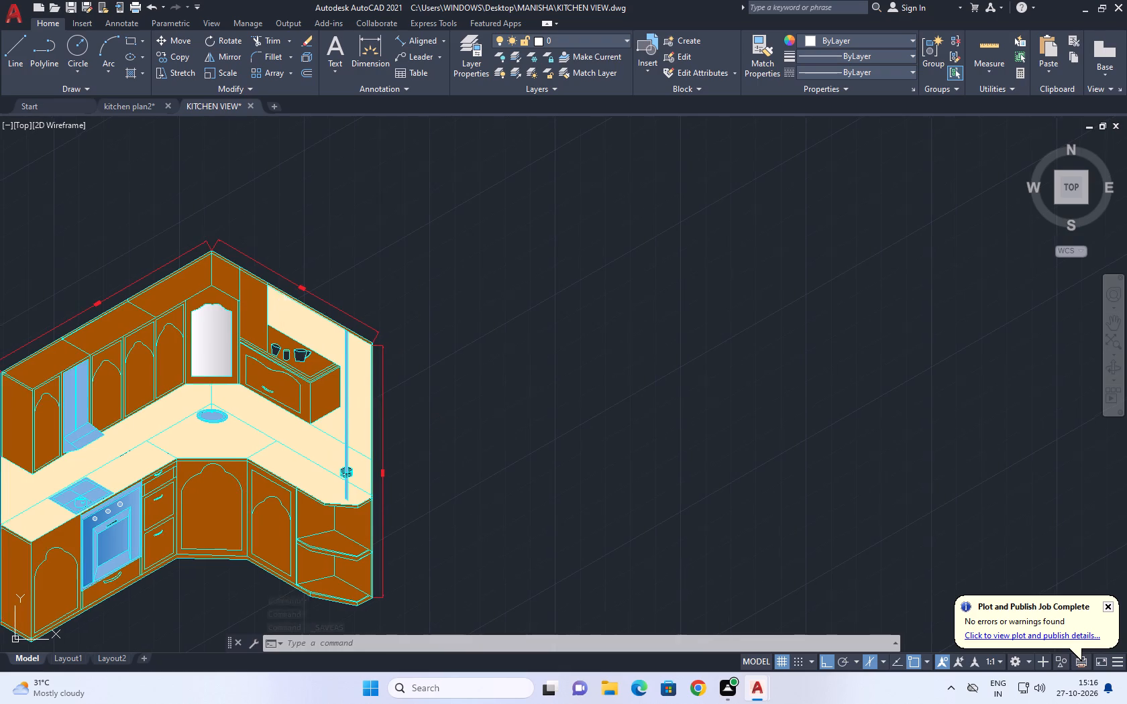
pyautogui.moveTo(279, 298); pyautogui.dragTo(347, 244, button='middle')
pyautogui.moveTo(328, 357); pyautogui.dragTo(318, 302, button='middle')
pyautogui.moveTo(285, 295); pyautogui.dragTo(351, 319, button='middle')
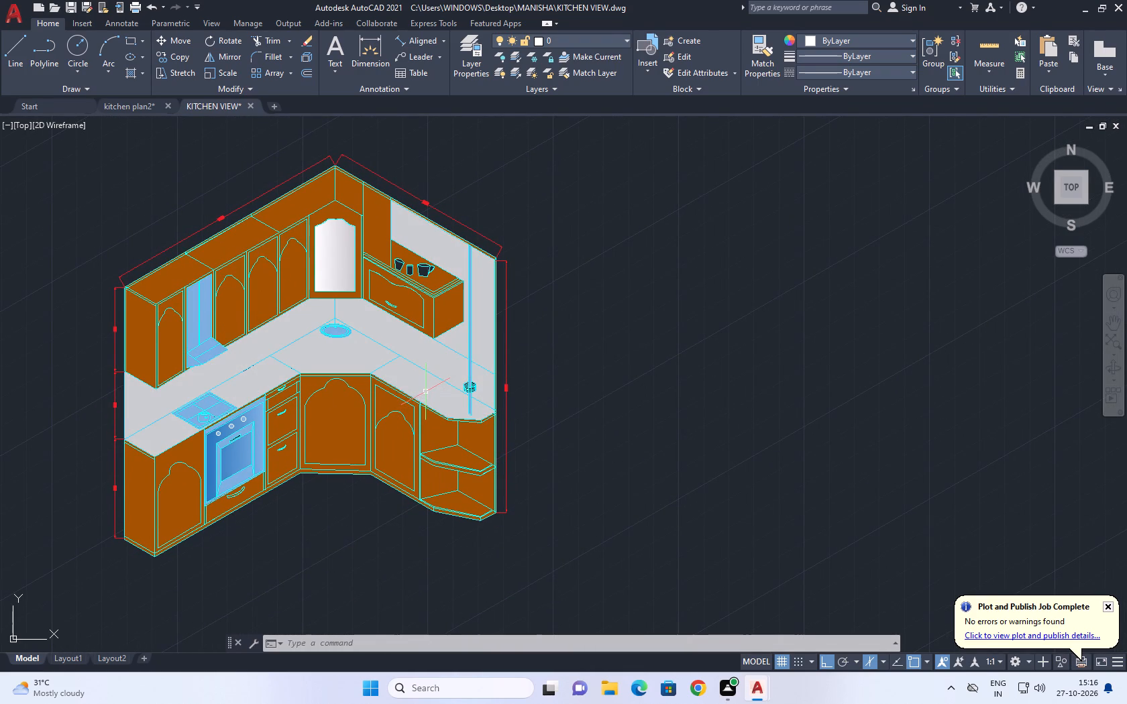
pyautogui.moveTo(746, 327); pyautogui.dragTo(549, 270, button='middle')
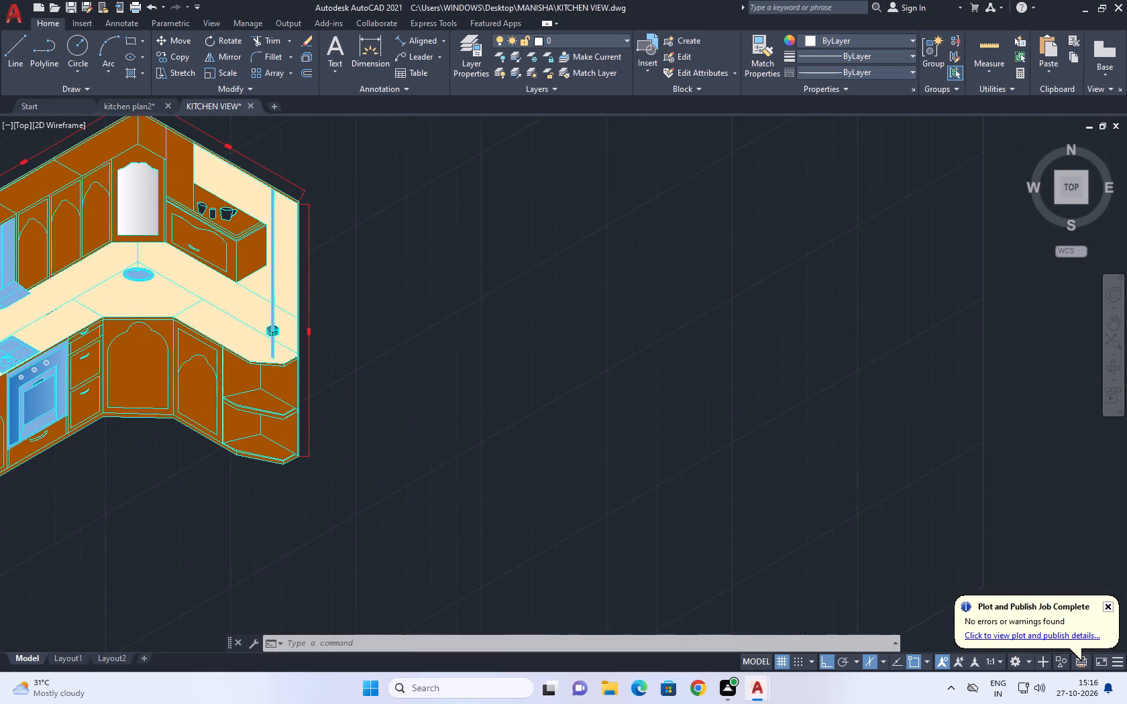
pyautogui.scroll(2, 34, 422)
pyautogui.moveTo(69, 428); pyautogui.dragTo(168, 447, button='middle')
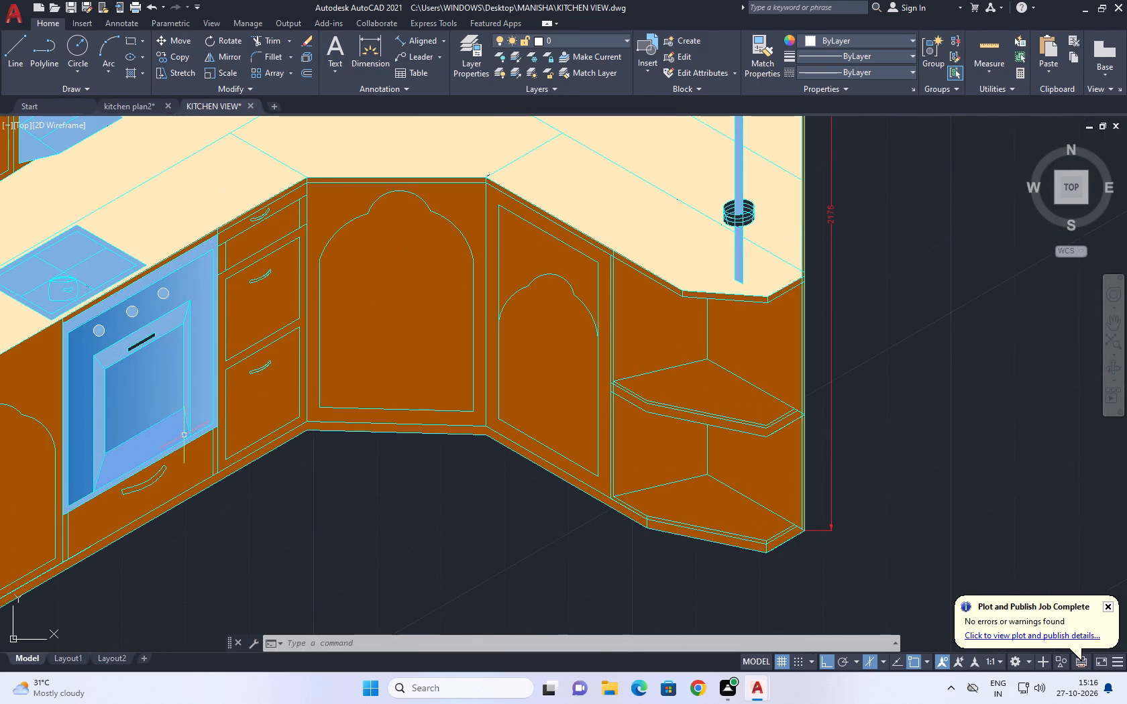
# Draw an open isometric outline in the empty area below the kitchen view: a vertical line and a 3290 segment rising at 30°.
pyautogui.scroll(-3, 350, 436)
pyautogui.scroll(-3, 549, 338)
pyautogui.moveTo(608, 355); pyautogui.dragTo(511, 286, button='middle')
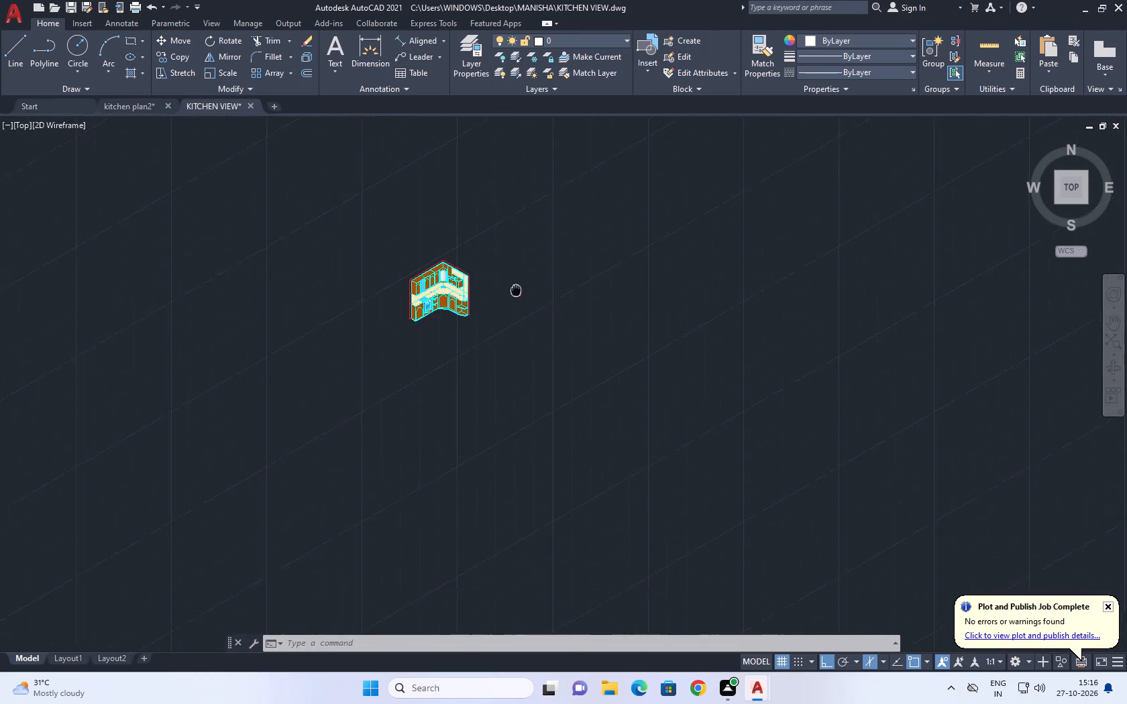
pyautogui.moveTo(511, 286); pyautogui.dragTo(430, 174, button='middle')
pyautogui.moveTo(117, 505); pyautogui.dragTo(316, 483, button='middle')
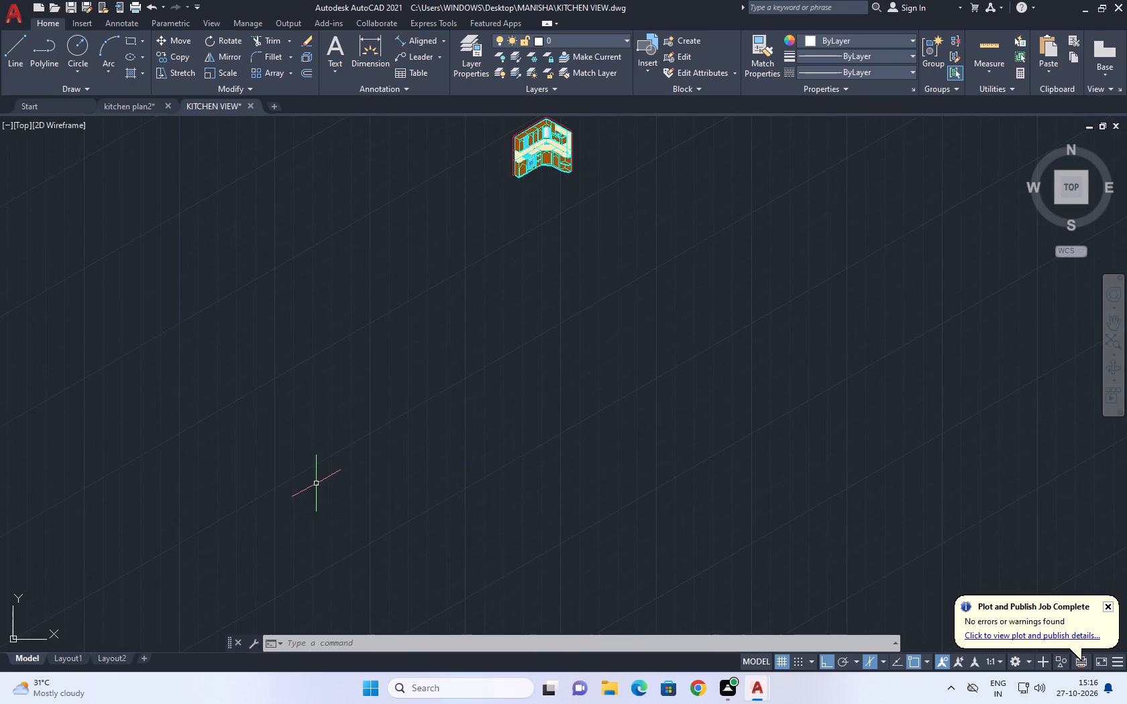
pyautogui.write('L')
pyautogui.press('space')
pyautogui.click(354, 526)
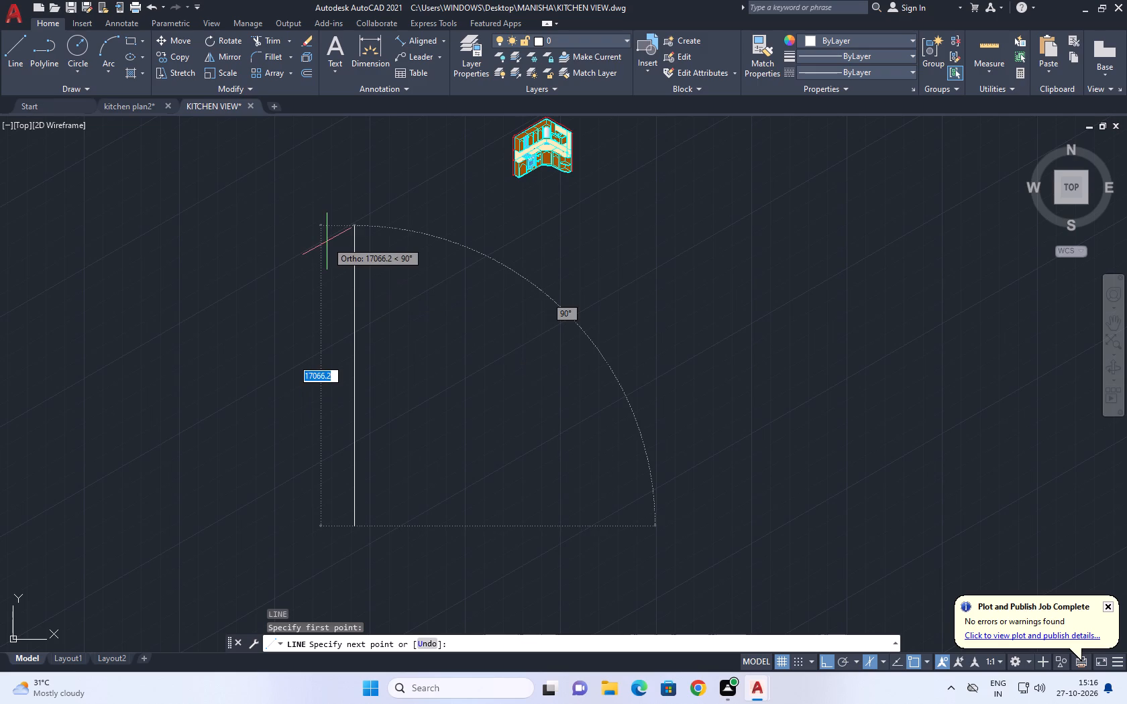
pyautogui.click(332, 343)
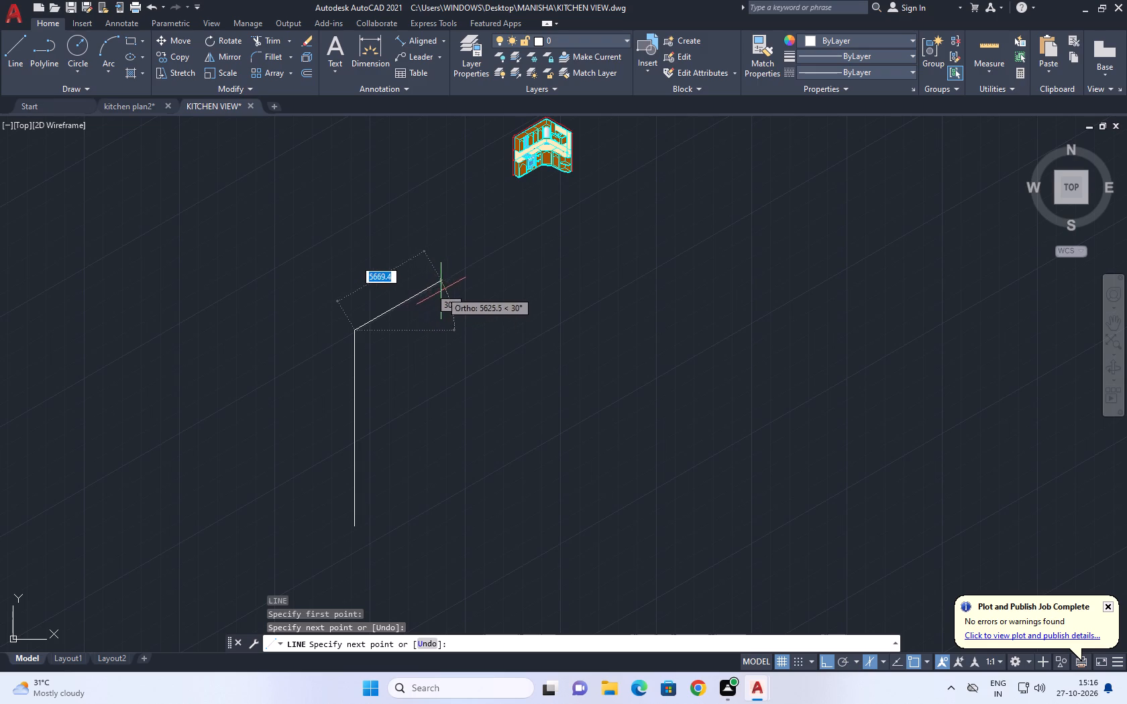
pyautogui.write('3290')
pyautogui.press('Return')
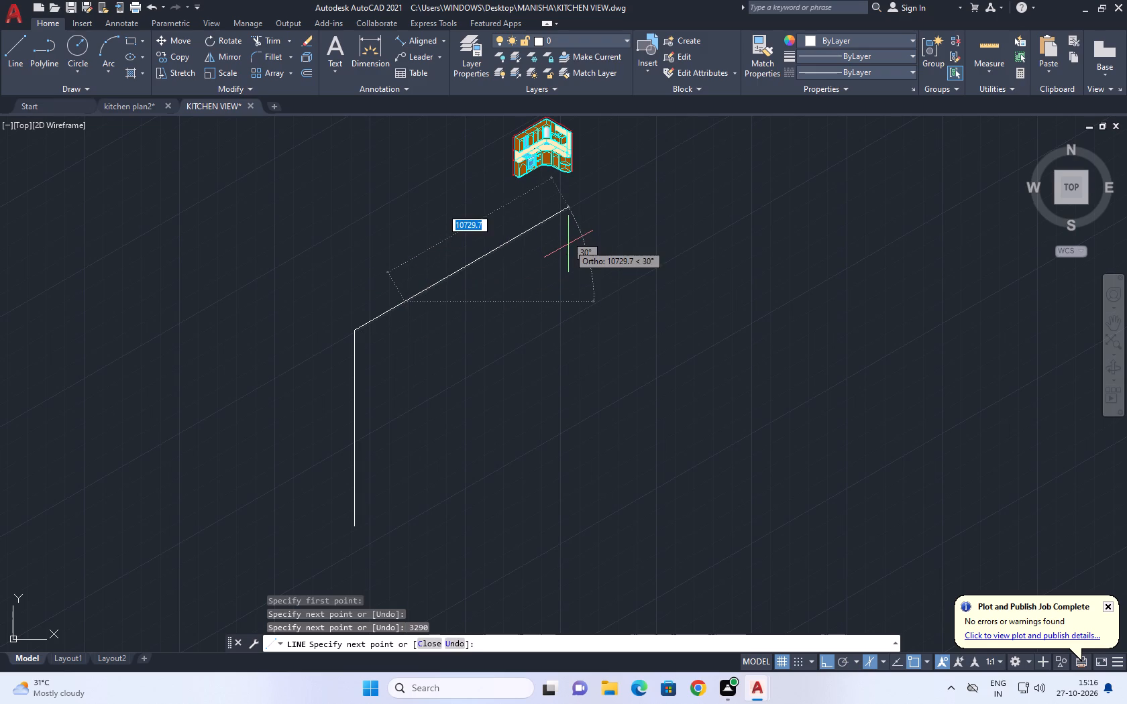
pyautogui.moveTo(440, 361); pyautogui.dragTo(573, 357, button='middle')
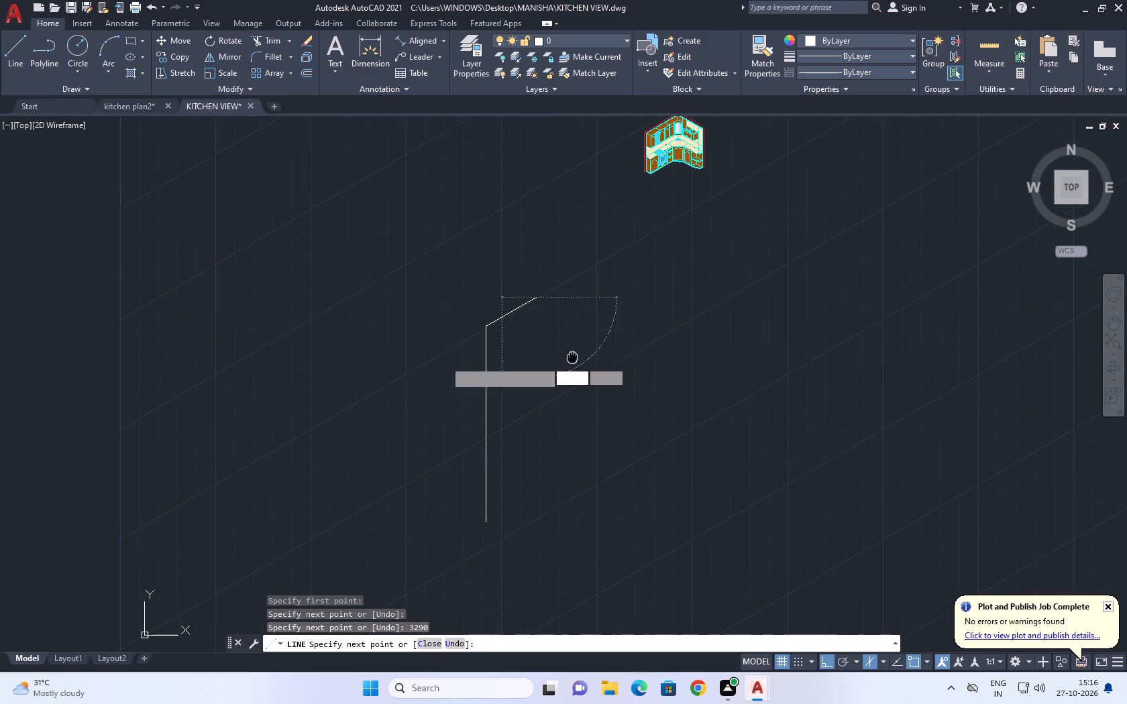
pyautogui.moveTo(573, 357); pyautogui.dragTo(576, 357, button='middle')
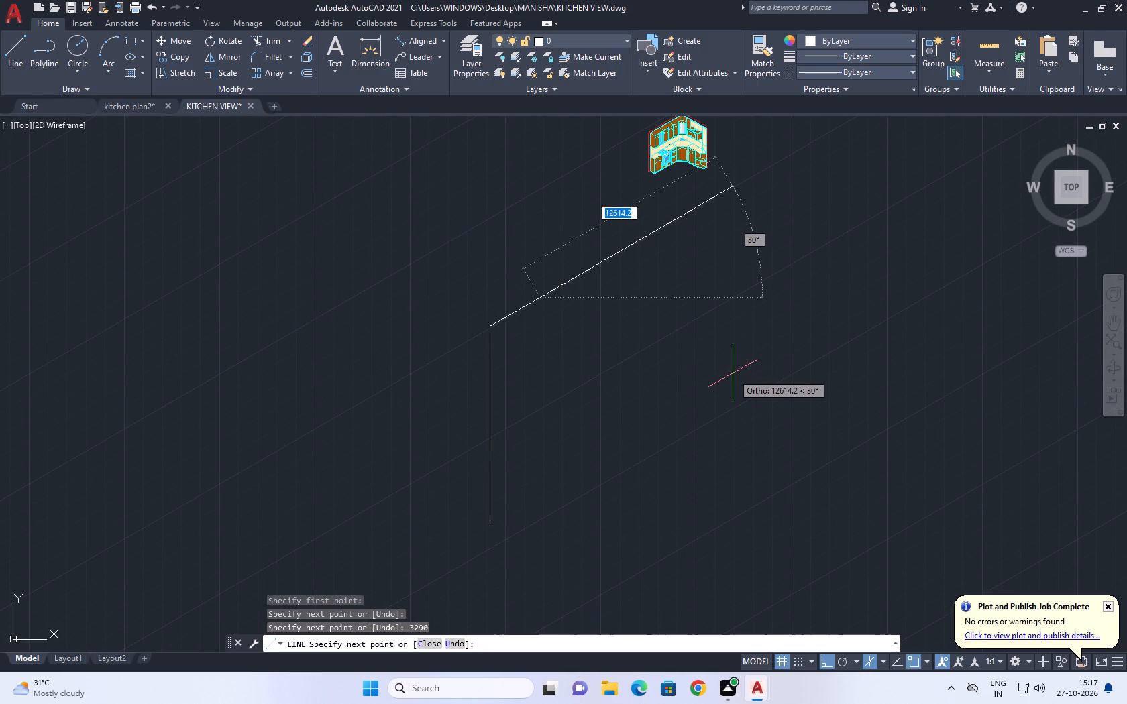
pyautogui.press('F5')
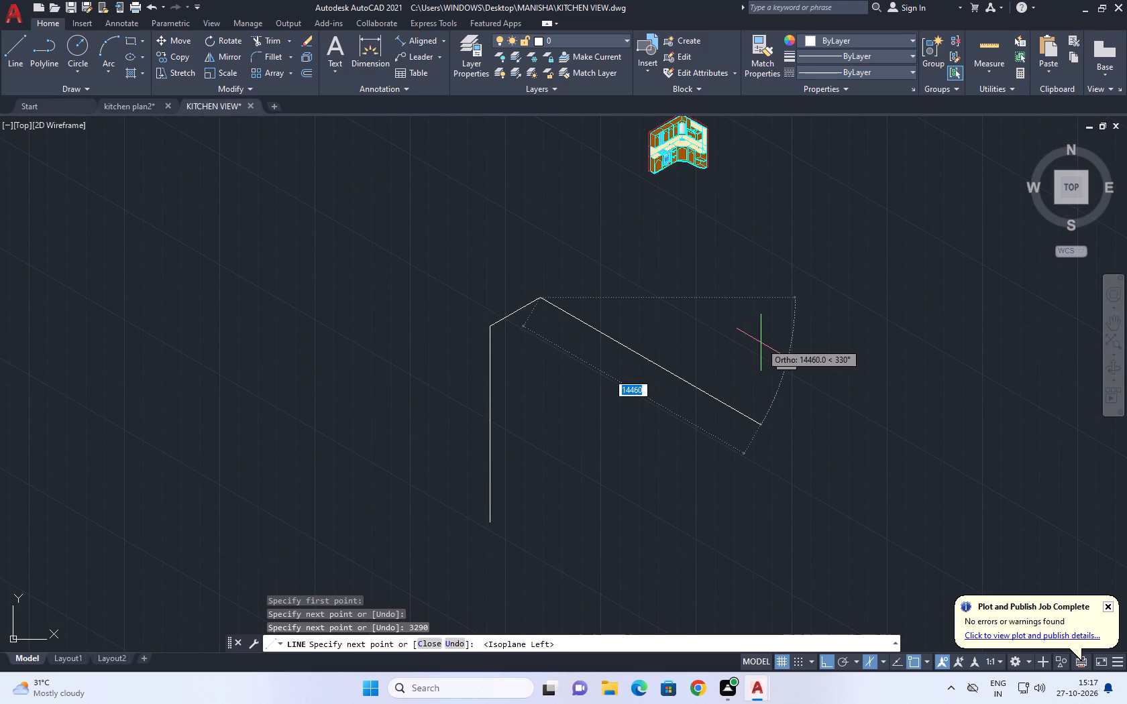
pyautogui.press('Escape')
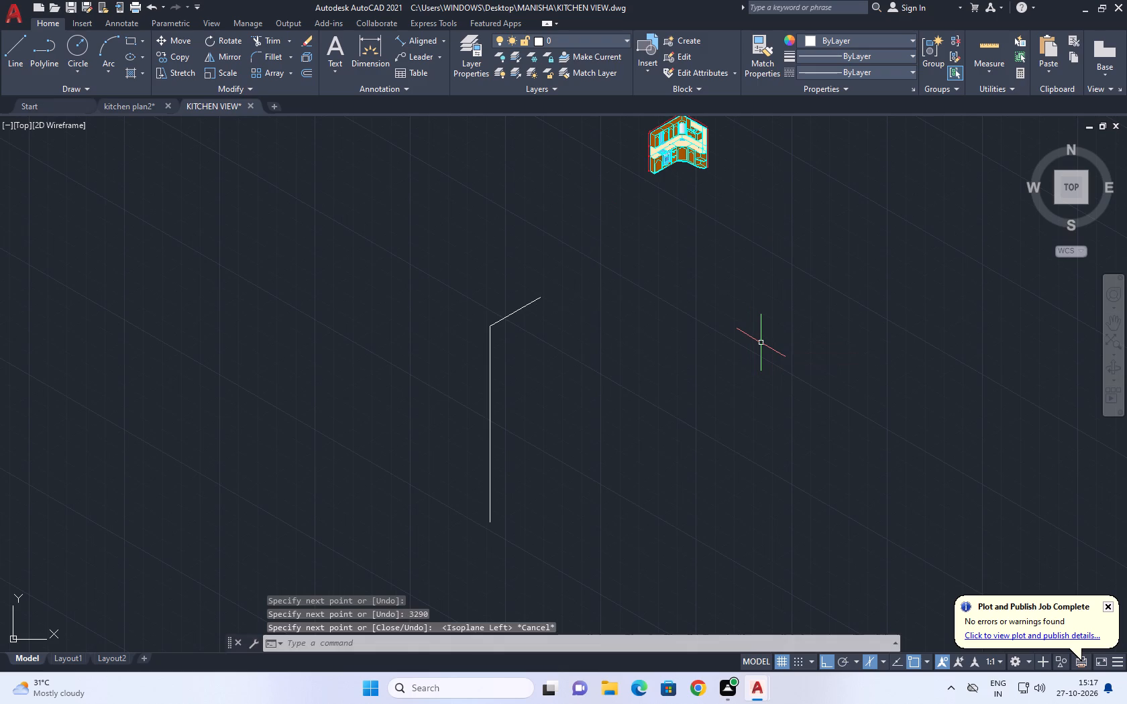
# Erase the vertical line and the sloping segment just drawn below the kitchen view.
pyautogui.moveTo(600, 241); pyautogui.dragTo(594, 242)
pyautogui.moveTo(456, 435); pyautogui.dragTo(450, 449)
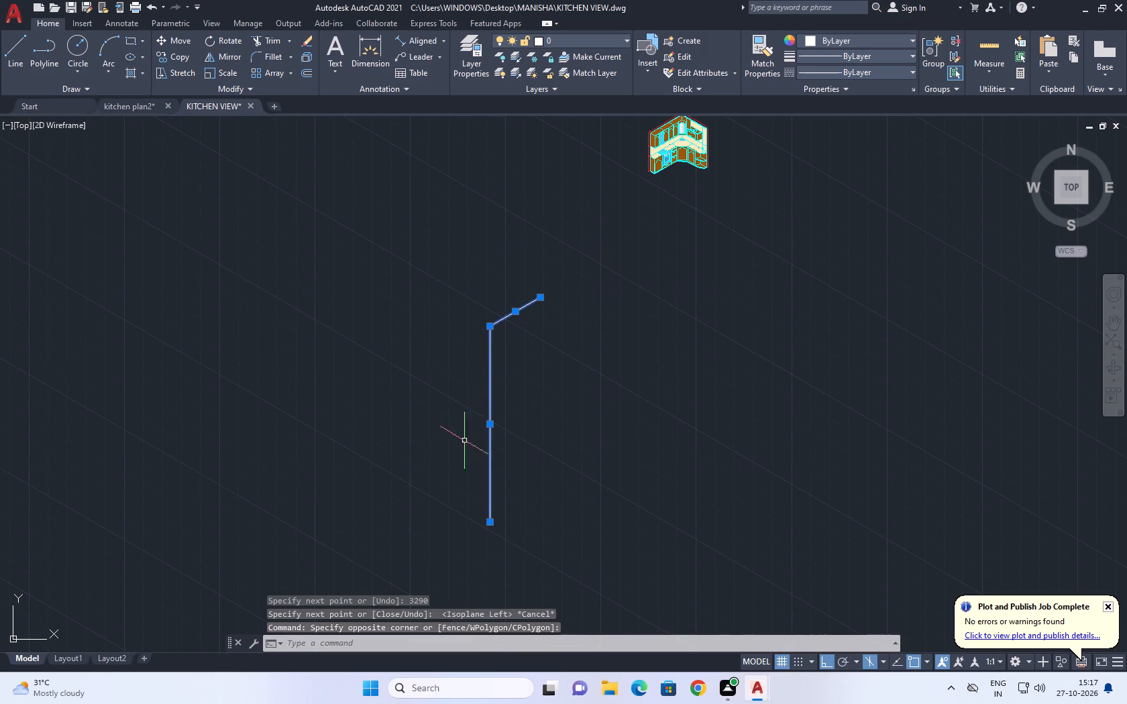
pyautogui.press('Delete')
# Draw a 2176 vertical line upward in the empty space just east of the kitchen view.
pyautogui.moveTo(613, 241); pyautogui.dragTo(478, 300, button='middle')
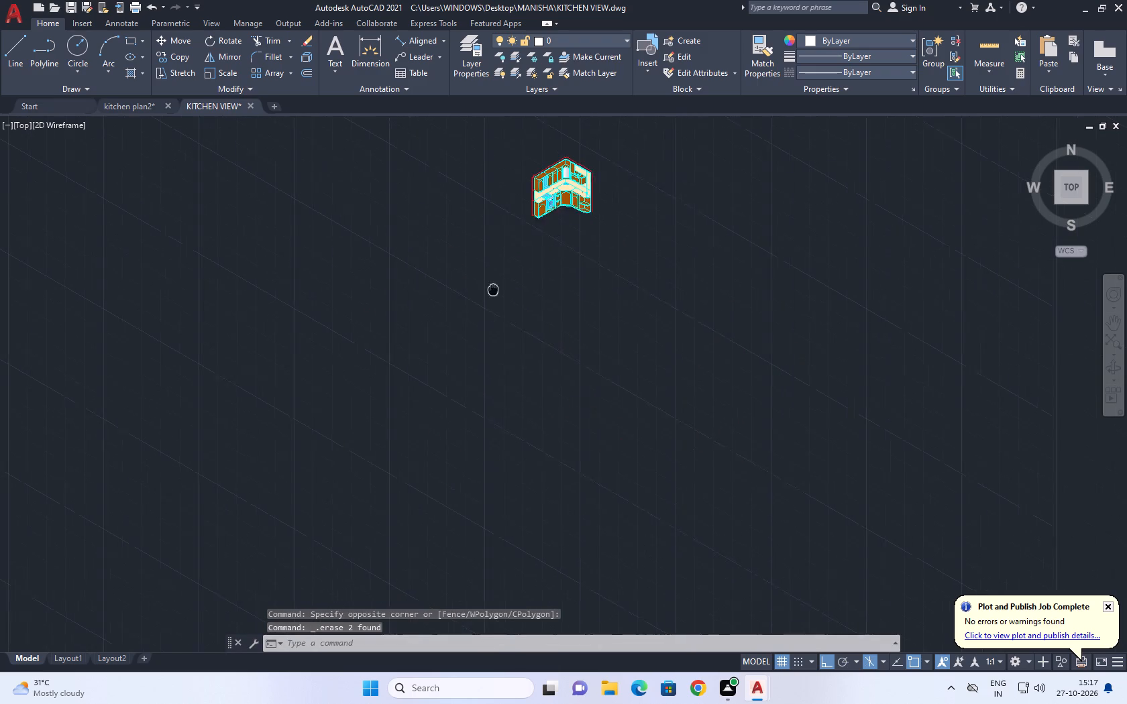
pyautogui.scroll(3, 554, 207)
pyautogui.moveTo(659, 231); pyautogui.dragTo(517, 312, button='middle')
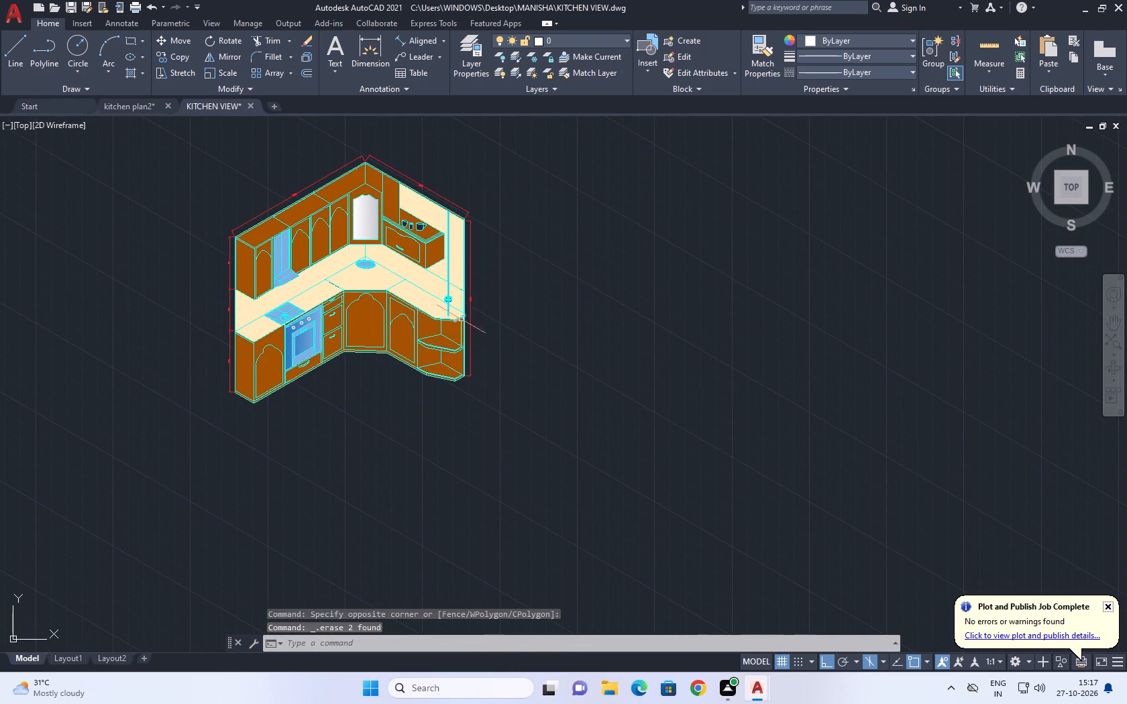
pyautogui.moveTo(462, 319); pyautogui.dragTo(429, 348, button='middle')
pyautogui.scroll(1, 429, 348)
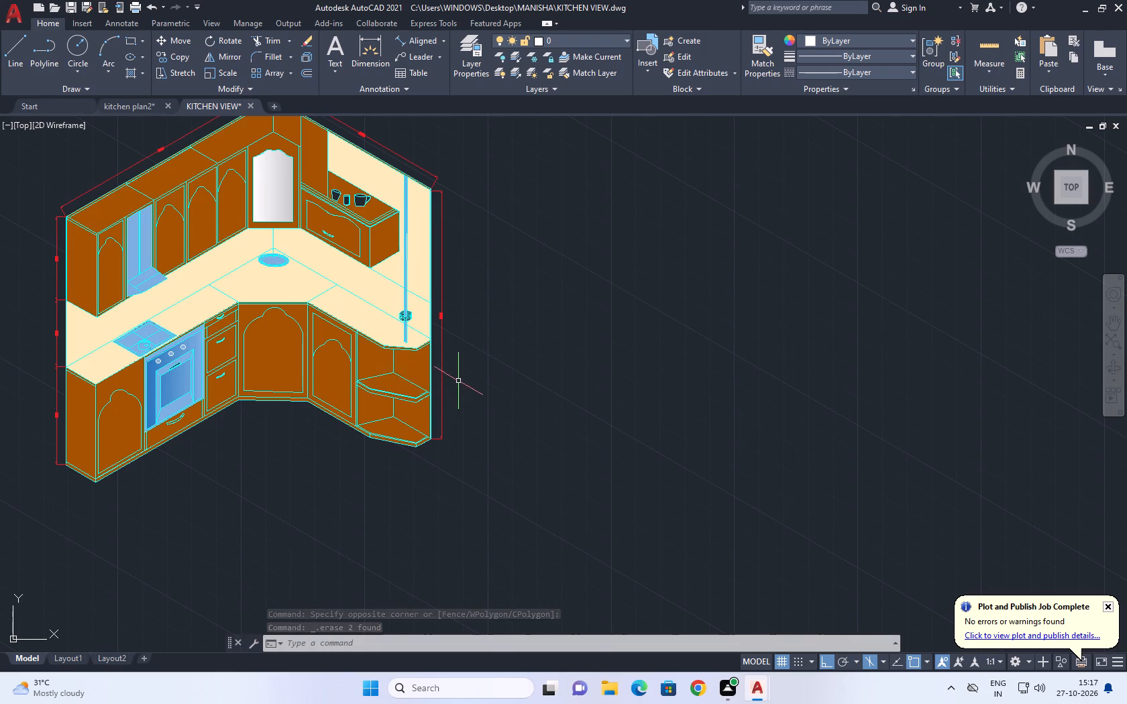
pyautogui.moveTo(481, 370); pyautogui.dragTo(475, 322, button='middle')
pyautogui.moveTo(488, 344); pyautogui.dragTo(488, 383, button='middle')
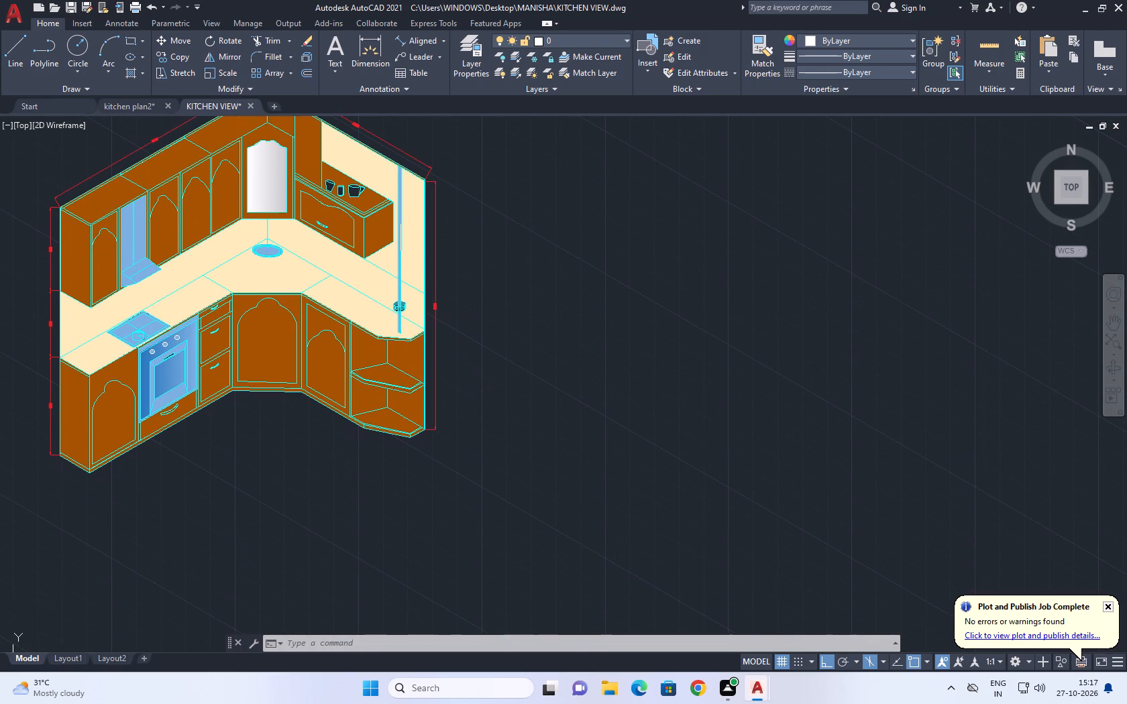
pyautogui.write('L')
pyautogui.press('space')
pyautogui.click(485, 442)
pyautogui.moveTo(495, 237); pyautogui.dragTo(508, 287, button='middle')
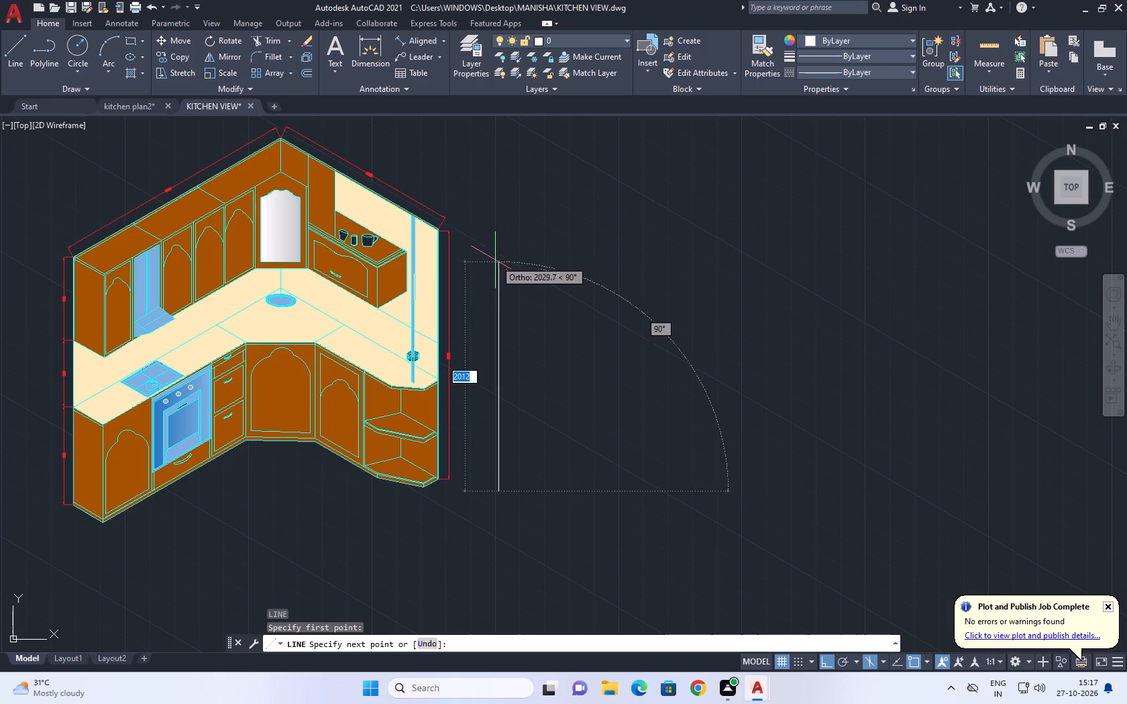
pyautogui.scroll(5, 439, 336)
pyautogui.scroll(-8, 533, 339)
pyautogui.scroll(3, 591, 314)
pyautogui.write('2176')
pyautogui.press('Return')
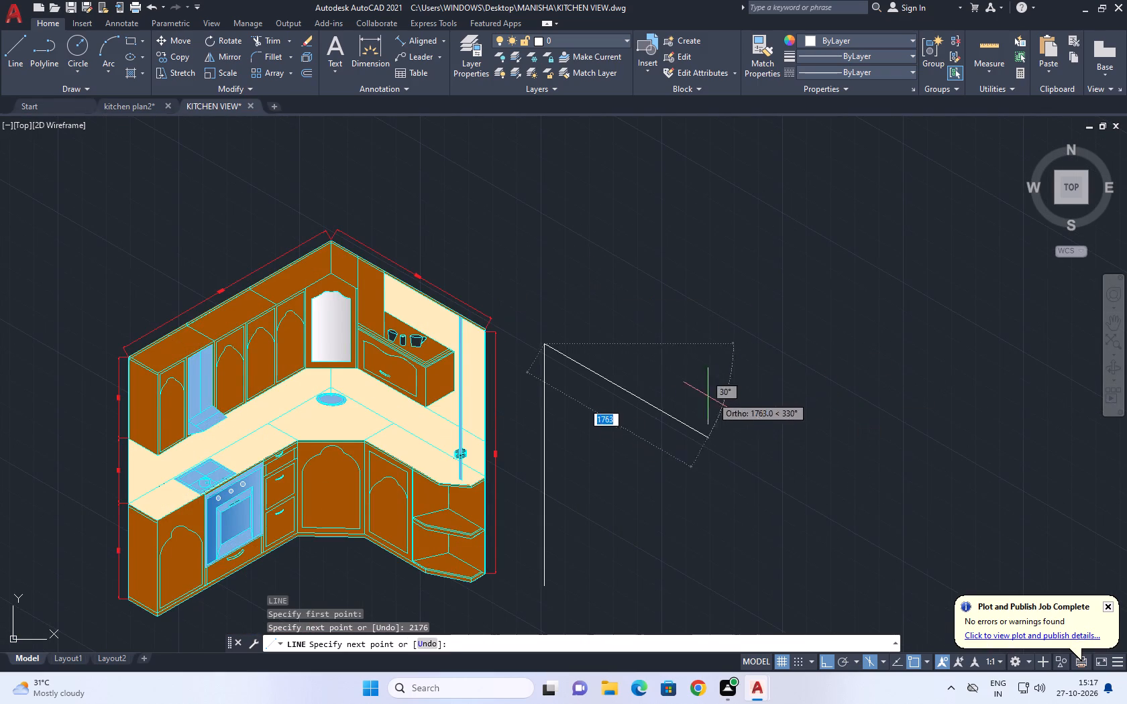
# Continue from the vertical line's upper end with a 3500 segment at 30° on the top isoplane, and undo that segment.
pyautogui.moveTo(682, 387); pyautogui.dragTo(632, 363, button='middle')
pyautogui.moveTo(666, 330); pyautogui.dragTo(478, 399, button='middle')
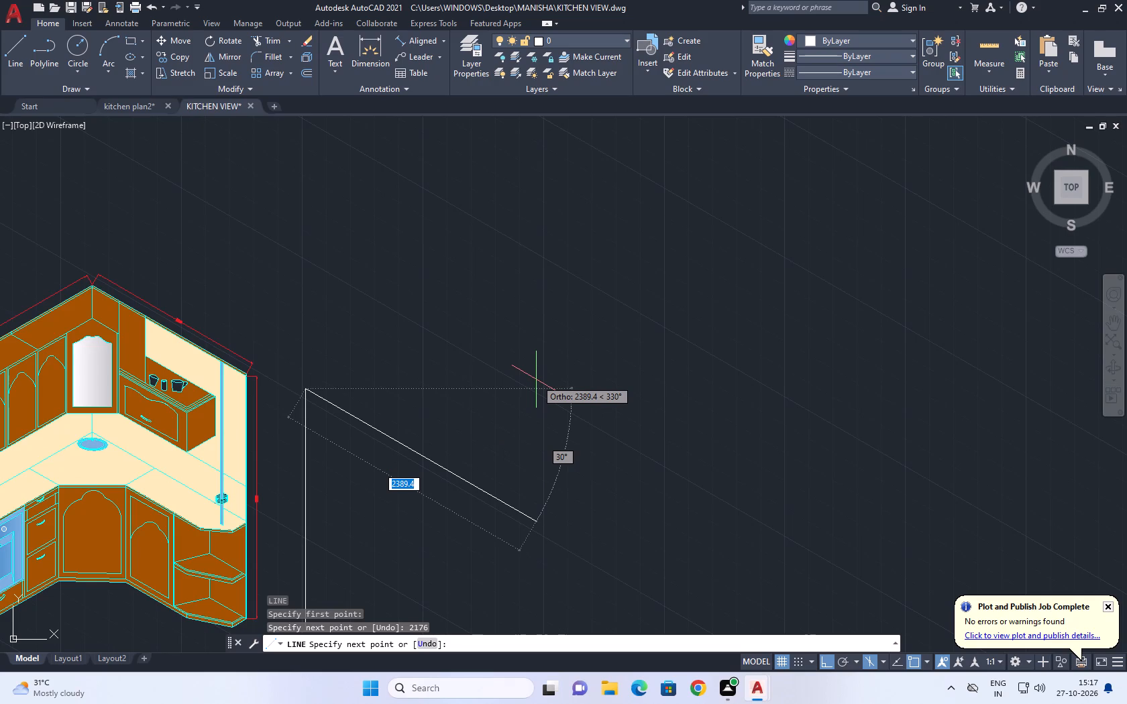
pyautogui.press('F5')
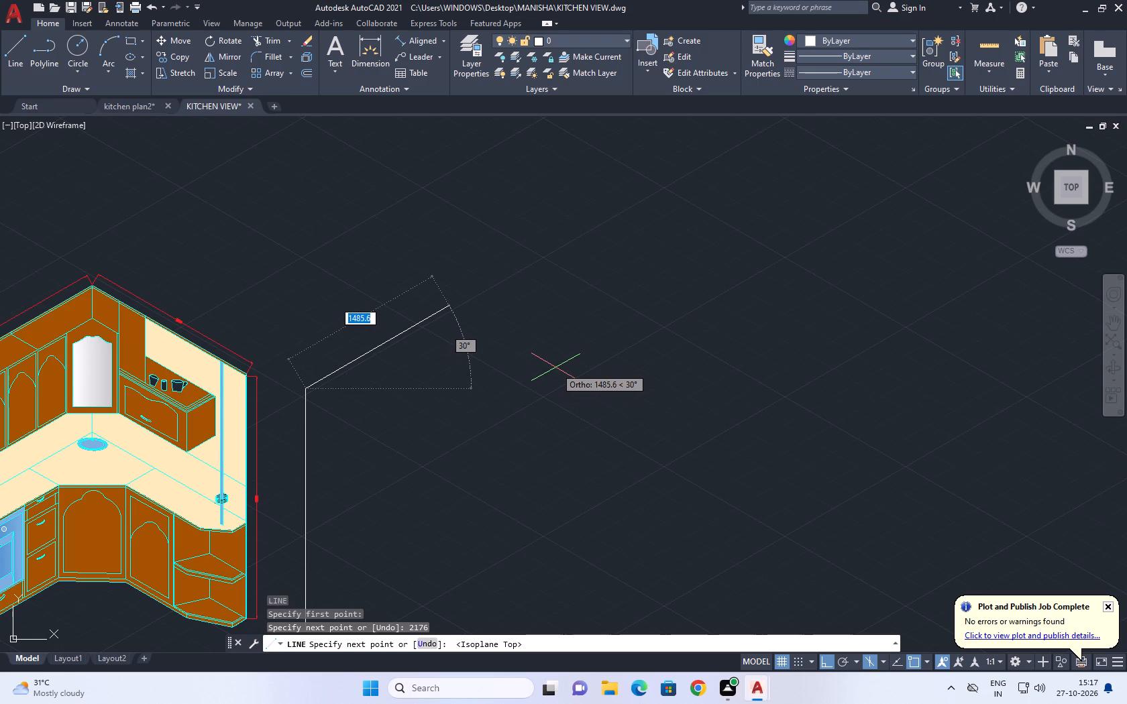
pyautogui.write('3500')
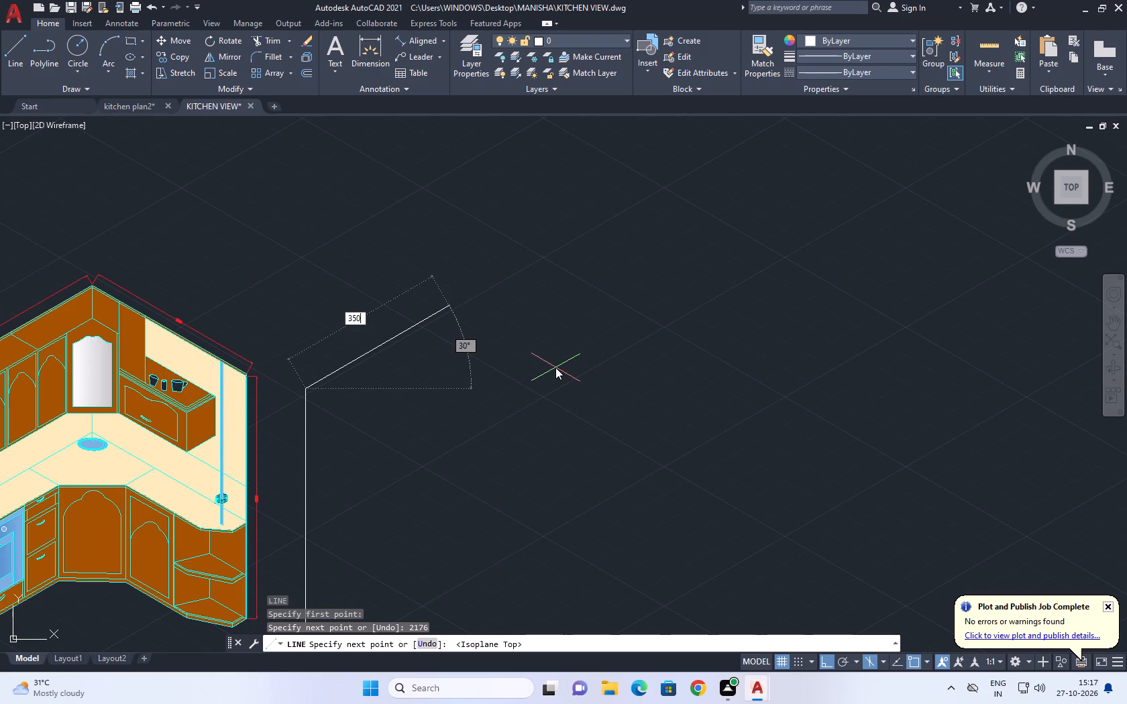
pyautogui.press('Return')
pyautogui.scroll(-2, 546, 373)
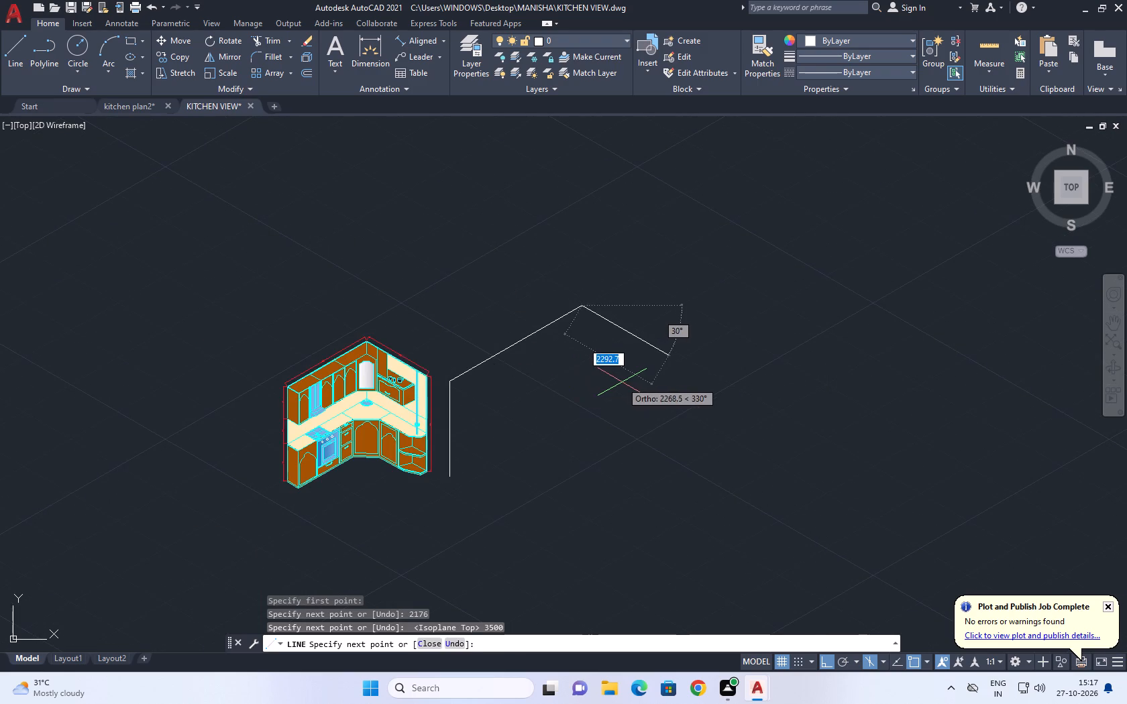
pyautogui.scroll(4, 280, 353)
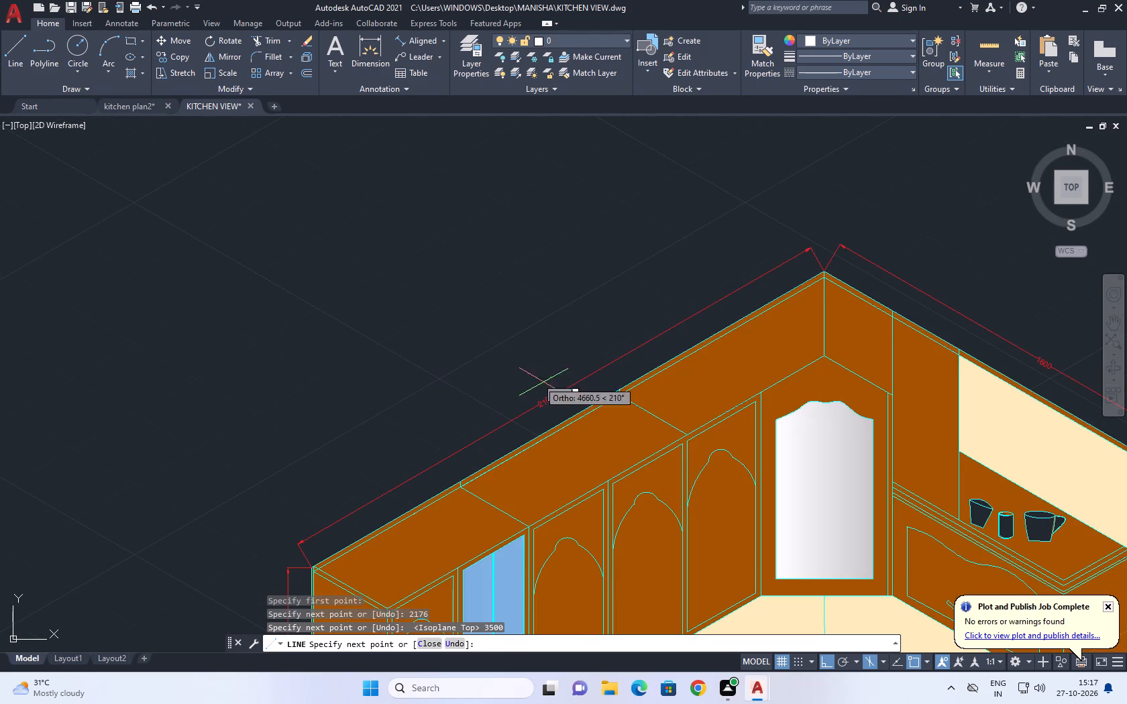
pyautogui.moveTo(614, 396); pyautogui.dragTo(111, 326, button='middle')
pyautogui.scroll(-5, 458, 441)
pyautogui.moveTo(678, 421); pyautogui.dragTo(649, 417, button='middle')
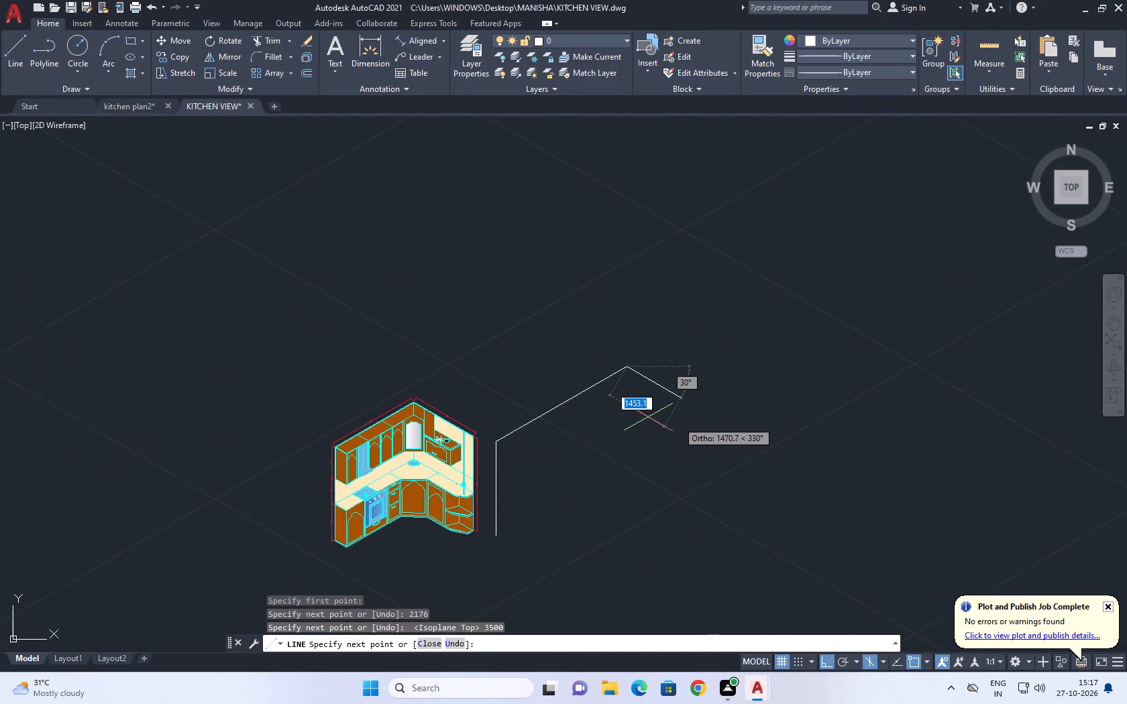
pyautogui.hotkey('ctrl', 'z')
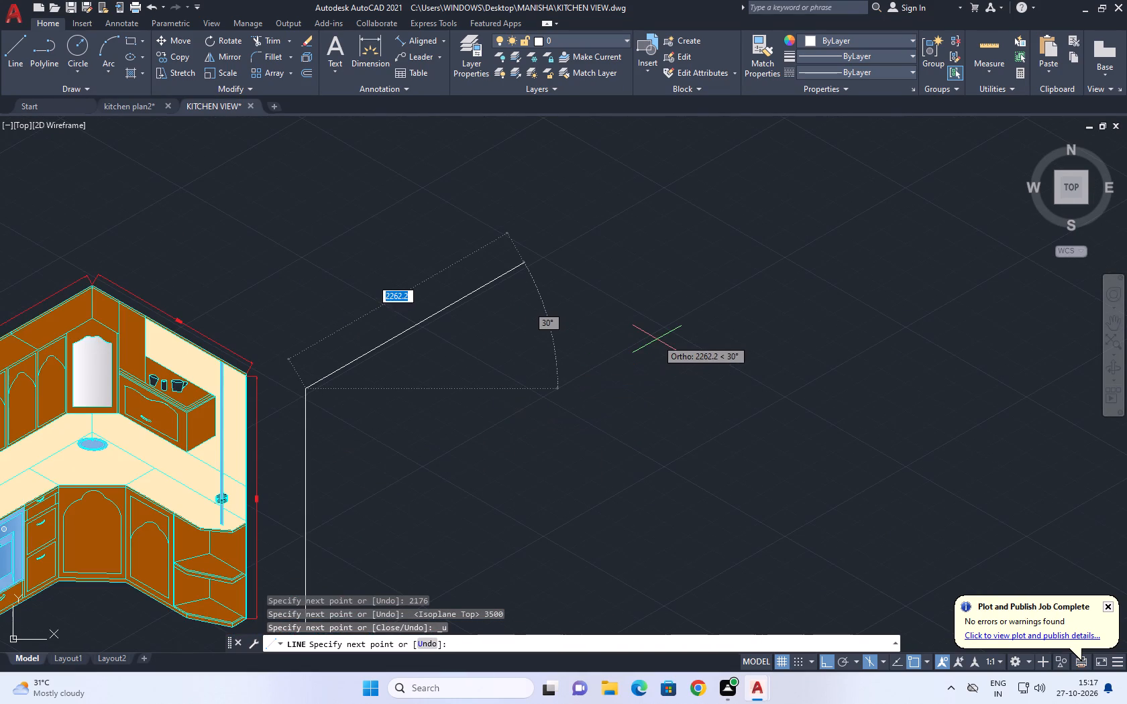
# Continue the outline from the vertical line's upper end with a 2500 segment at 30° and a 2000 segment at 330°.
pyautogui.write('2500')
pyautogui.press('Return')
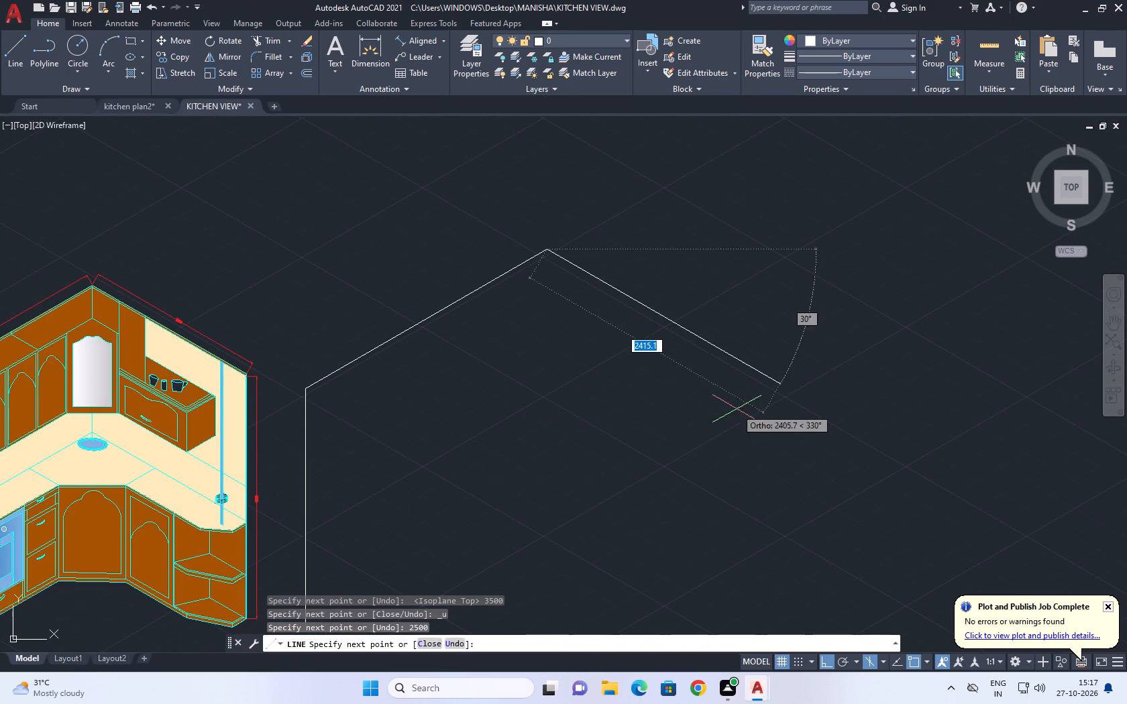
pyautogui.moveTo(765, 459); pyautogui.dragTo(564, 371, button='middle')
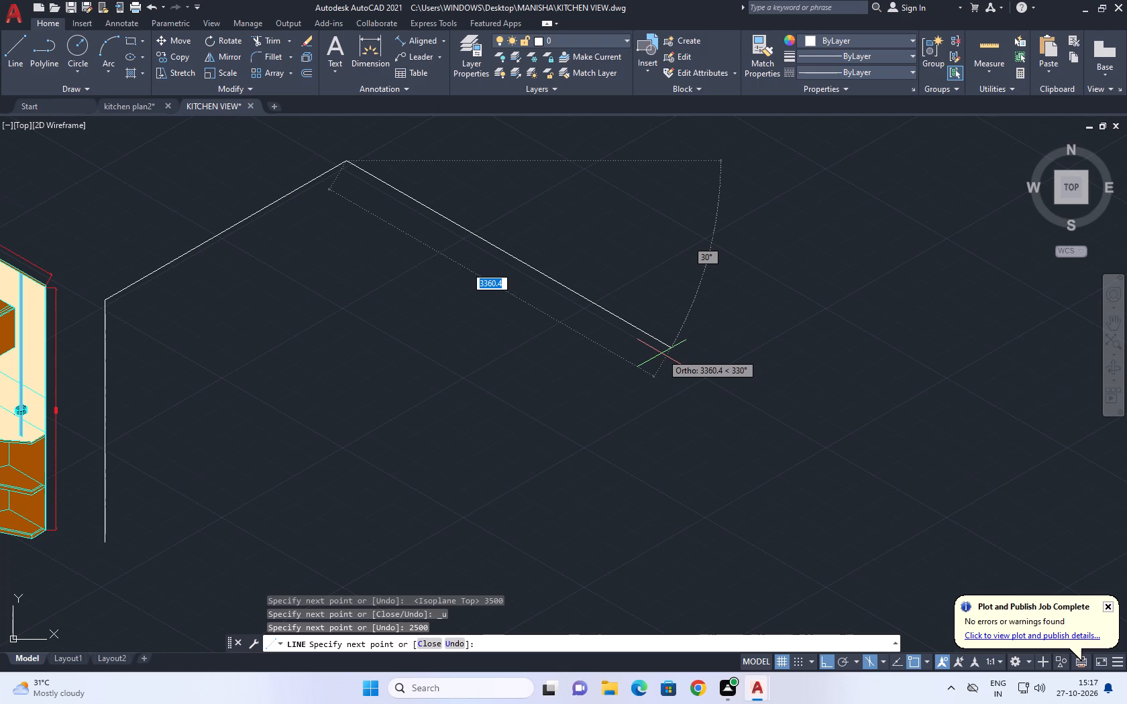
pyautogui.write('200')
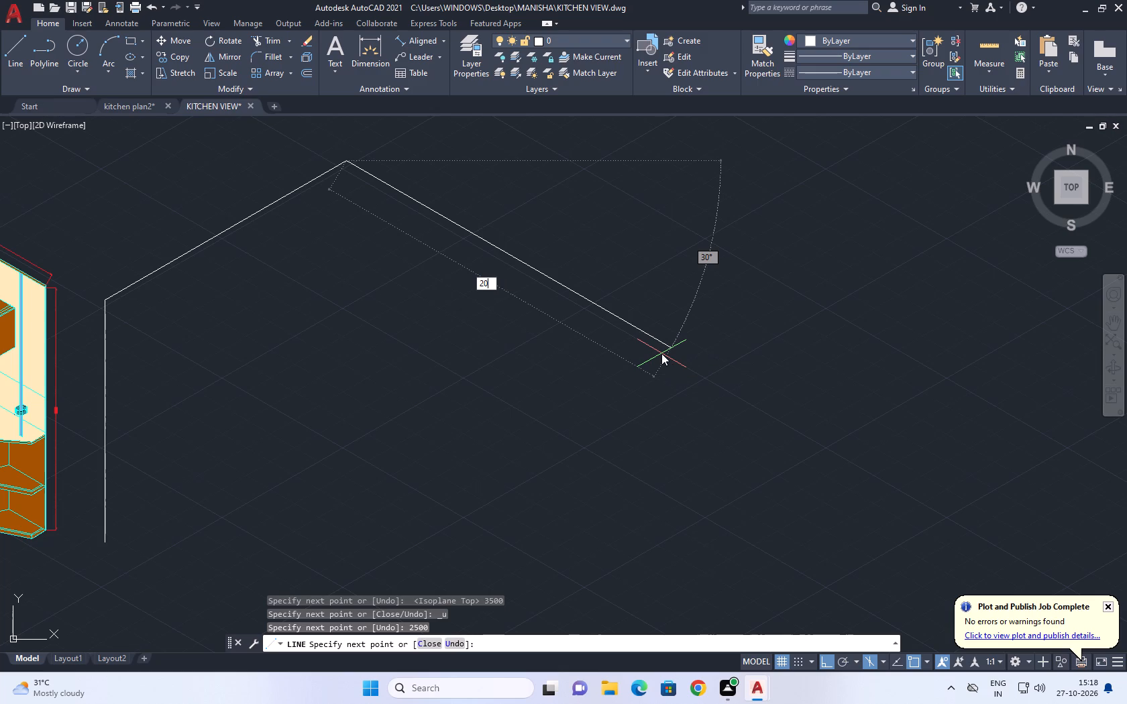
pyautogui.press('0')
pyautogui.press('Return')
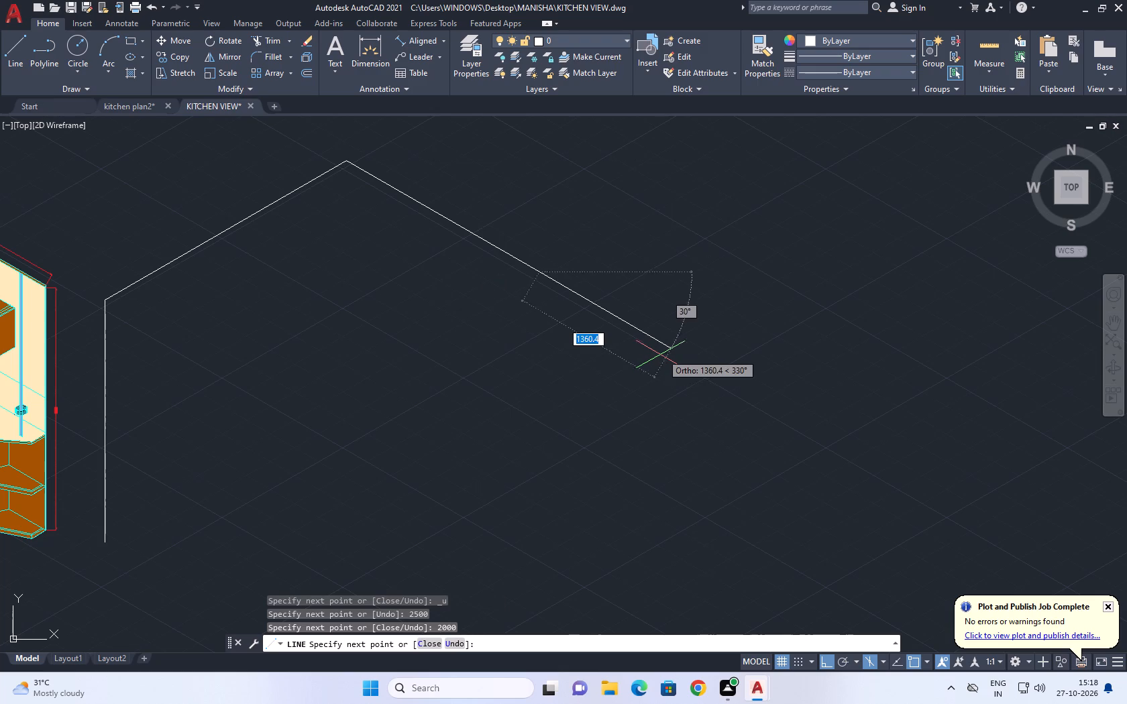
pyautogui.press('Escape')
# Copy the outline's vertical line 200 inward along the 30° top edge.
pyautogui.scroll(1, 311, 325)
pyautogui.moveTo(309, 324); pyautogui.dragTo(648, 370, button='middle')
pyautogui.scroll(-2, 680, 384)
pyautogui.moveTo(475, 399); pyautogui.dragTo(484, 406, button='middle')
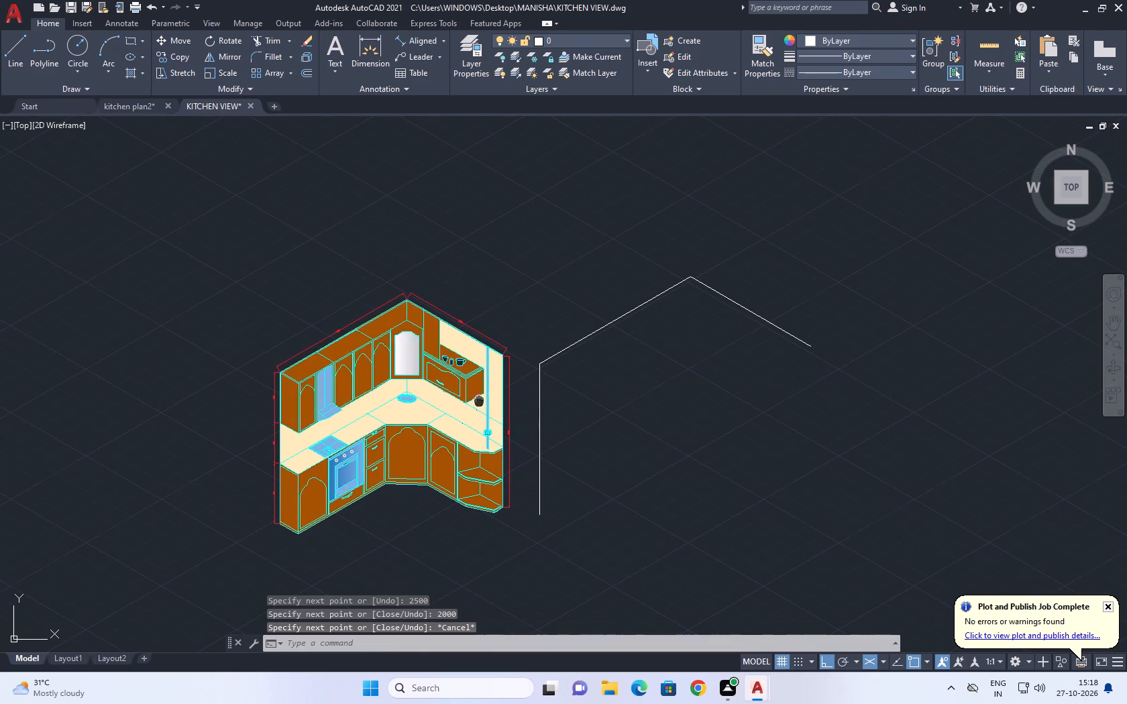
pyautogui.moveTo(484, 406); pyautogui.dragTo(558, 396, button='middle')
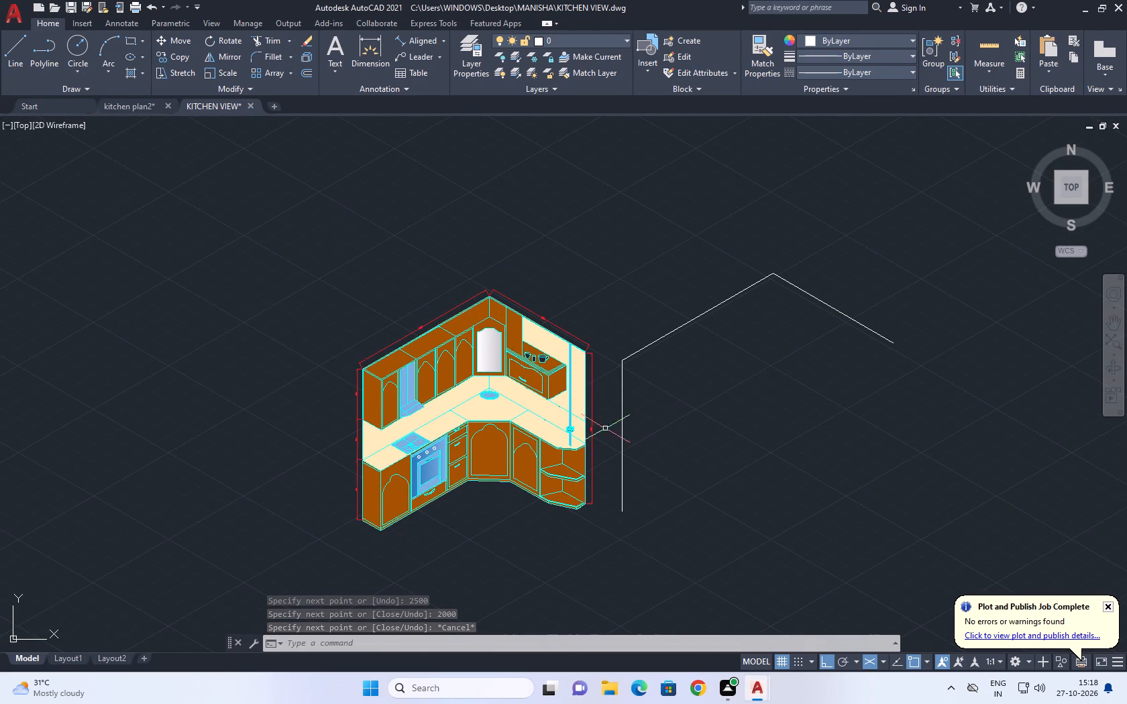
pyautogui.moveTo(716, 449); pyautogui.dragTo(655, 396, button='middle')
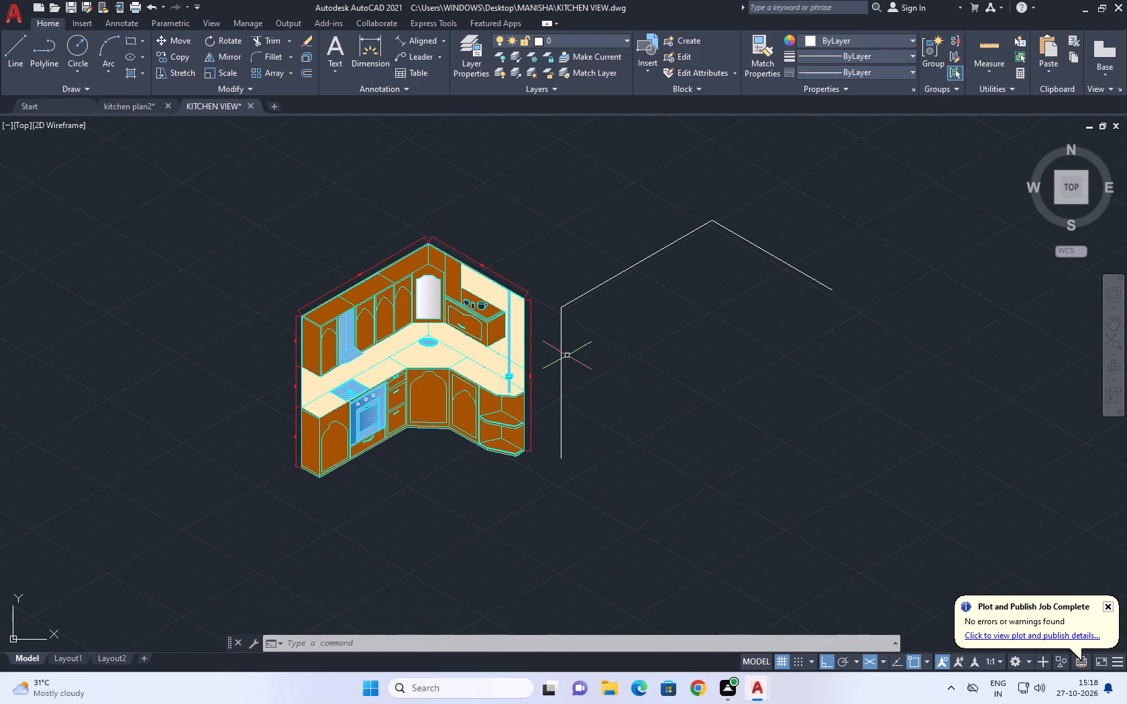
pyautogui.click(562, 347)
pyautogui.moveTo(563, 343); pyautogui.dragTo(459, 356, button='middle')
pyautogui.press('c')
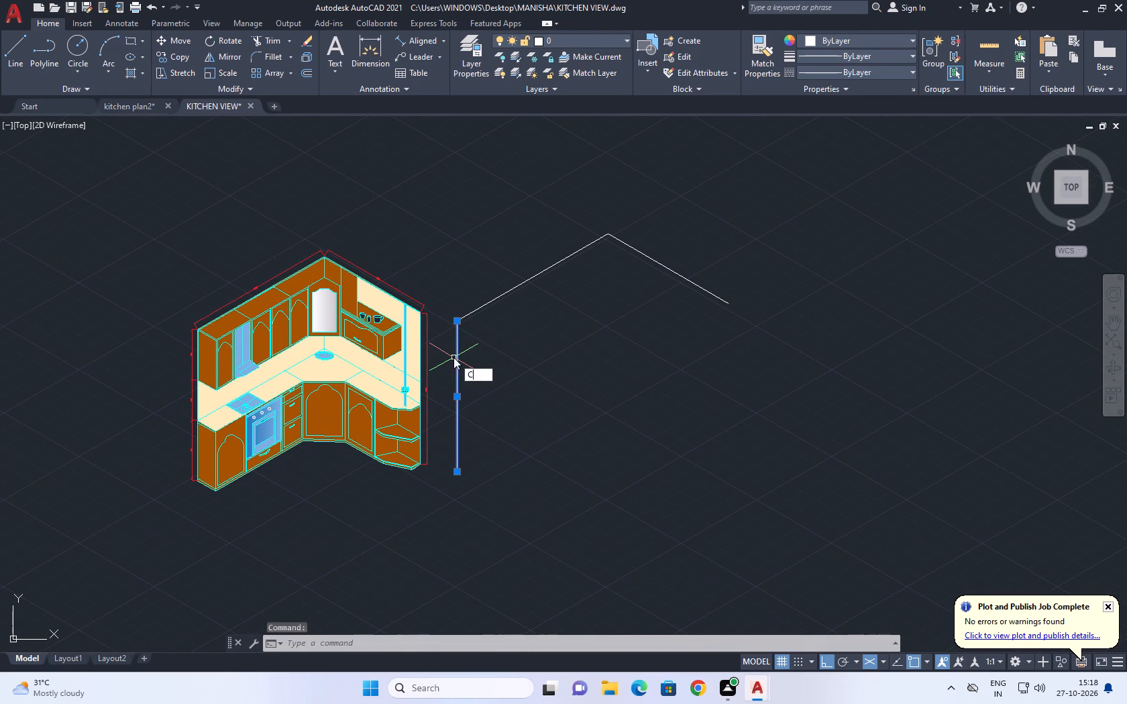
pyautogui.press('o')
pyautogui.press('space')
pyautogui.click(453, 470)
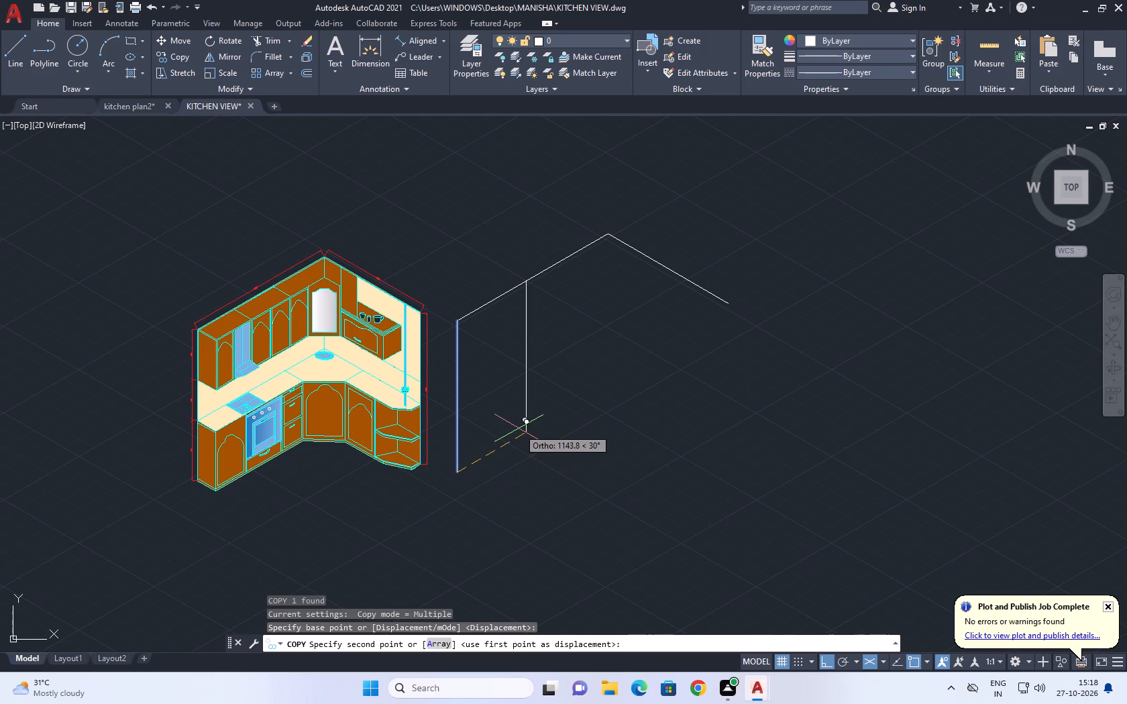
pyautogui.write('200')
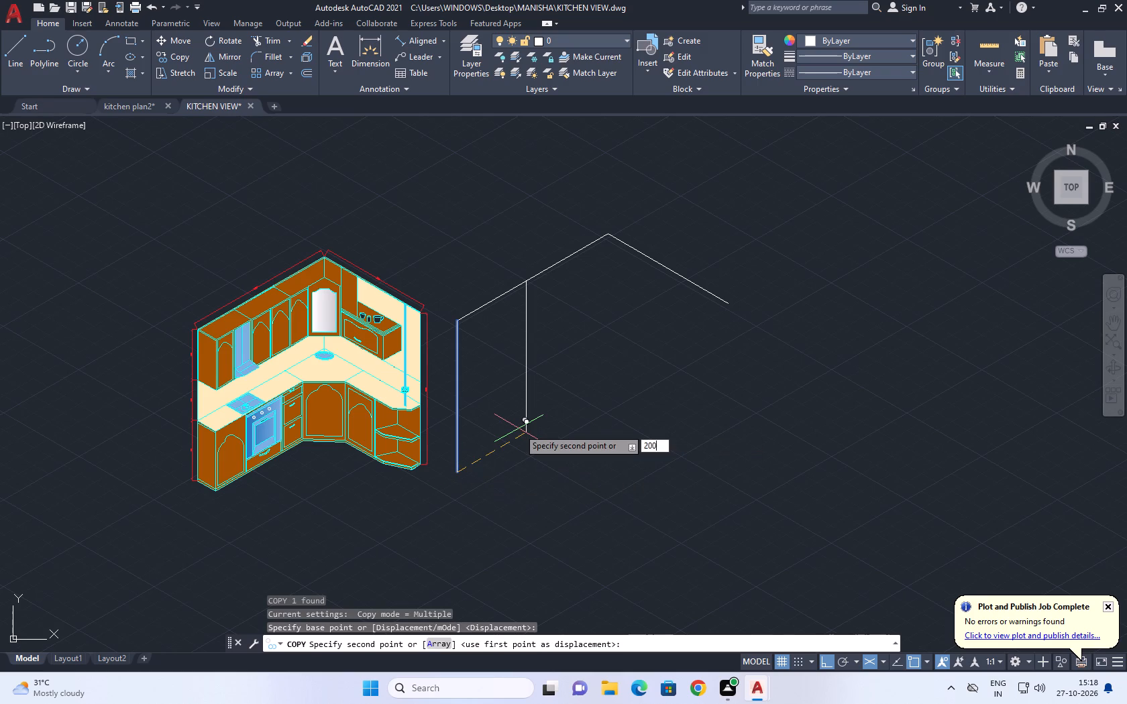
pyautogui.press('Return')
pyautogui.press('Escape')
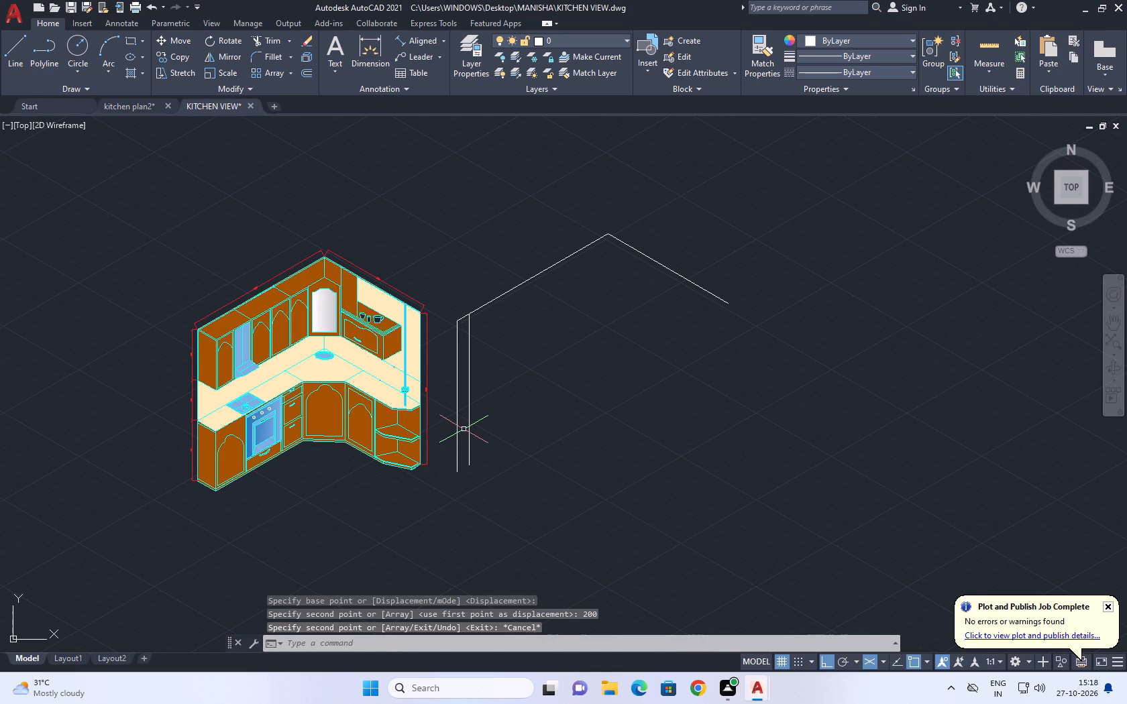
# Copy the outline's inner vertical line 597 along the 30° top edge.
pyautogui.click(470, 422)
pyautogui.press('c')
pyautogui.write('O')
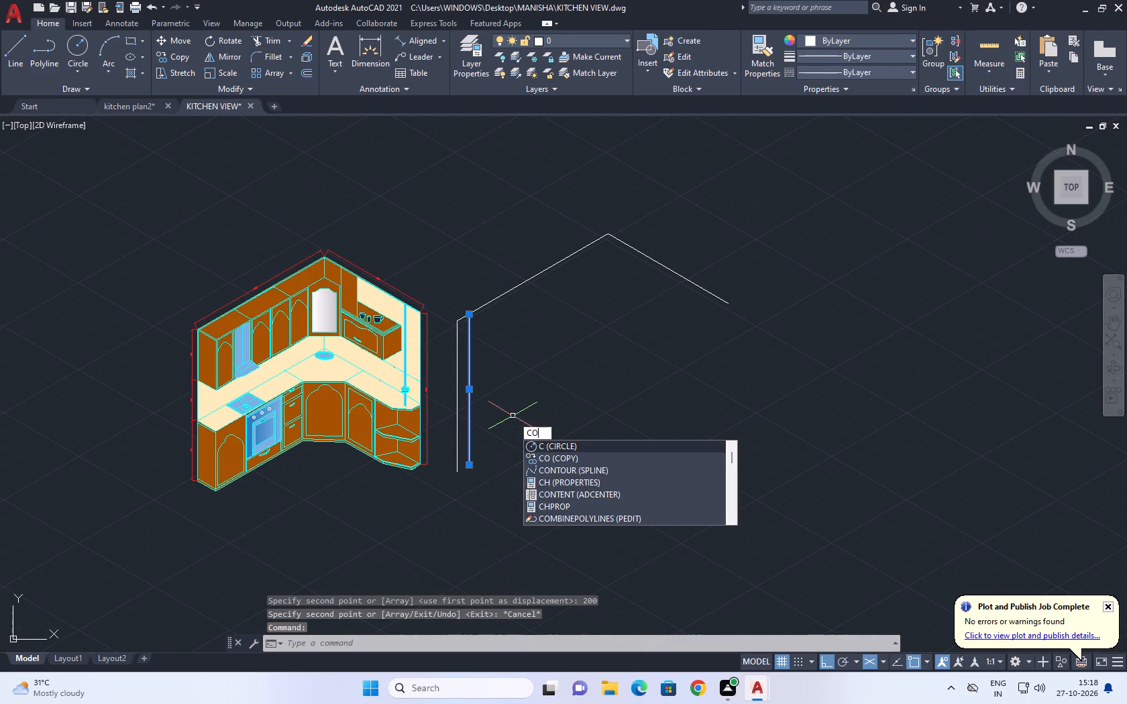
pyautogui.press('space')
pyautogui.click(470, 463)
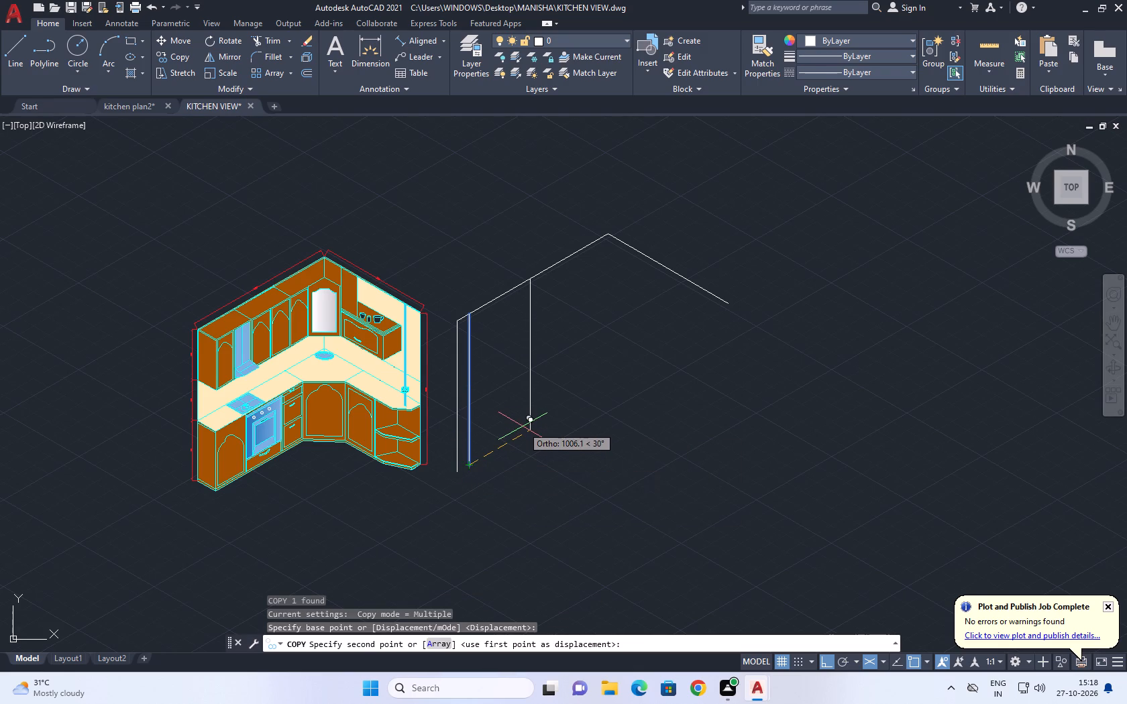
pyautogui.write('59')
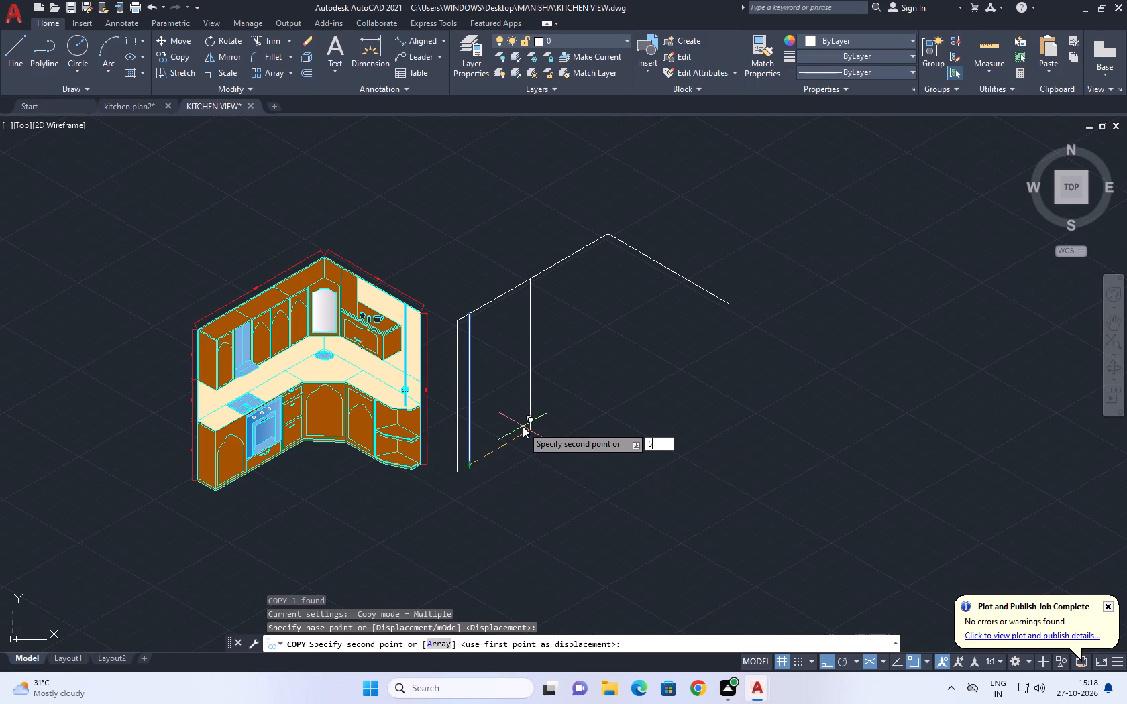
pyautogui.press('7')
pyautogui.press('Return')
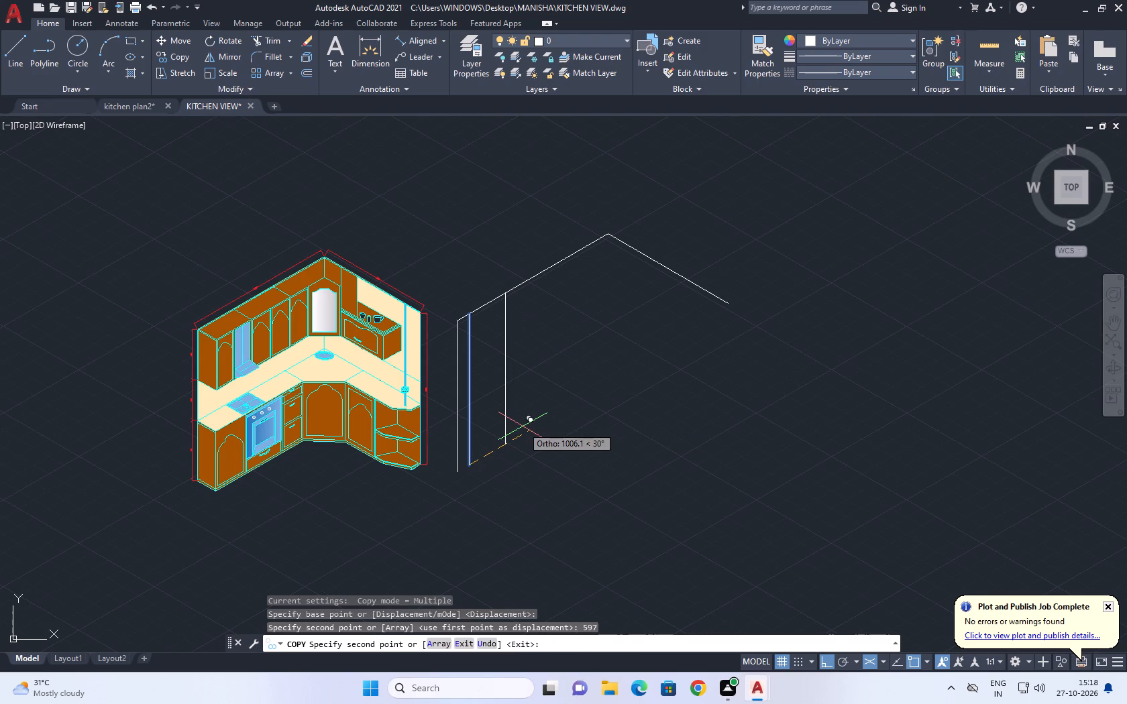
pyautogui.press('Escape')
# Copy the newest vertical line another 597 along the 30° top edge.
pyautogui.click(506, 394)
pyautogui.write('CO')
pyautogui.press('space')
pyautogui.click(508, 447)
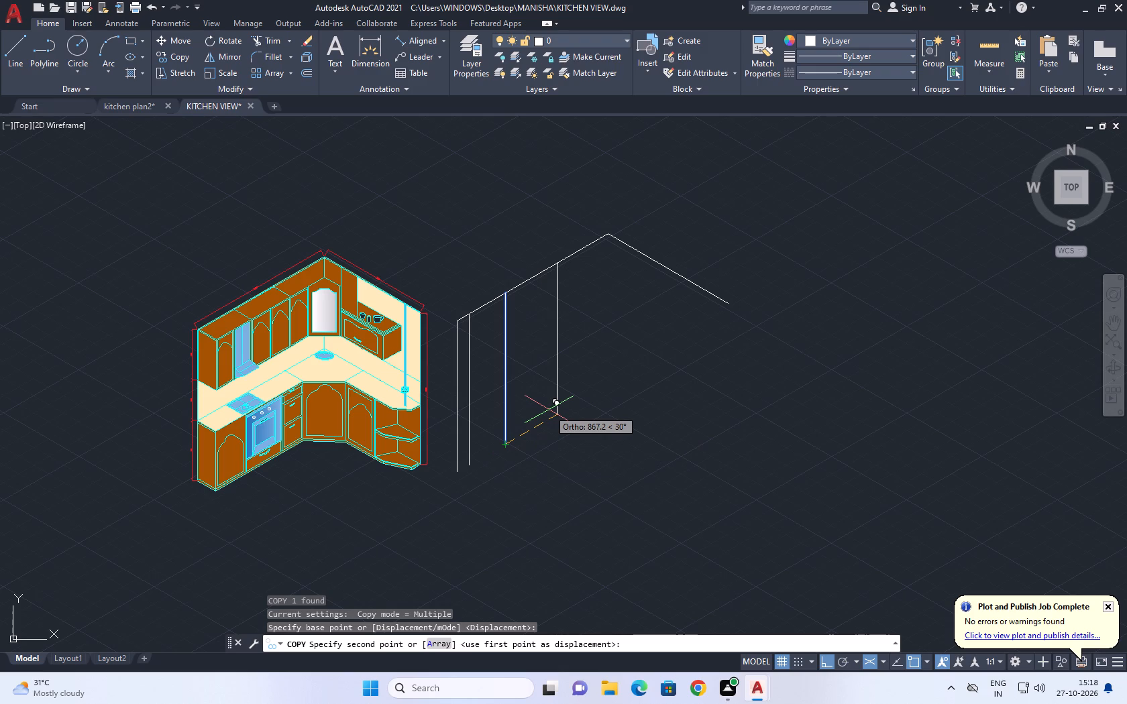
pyautogui.write('597')
pyautogui.press('Return')
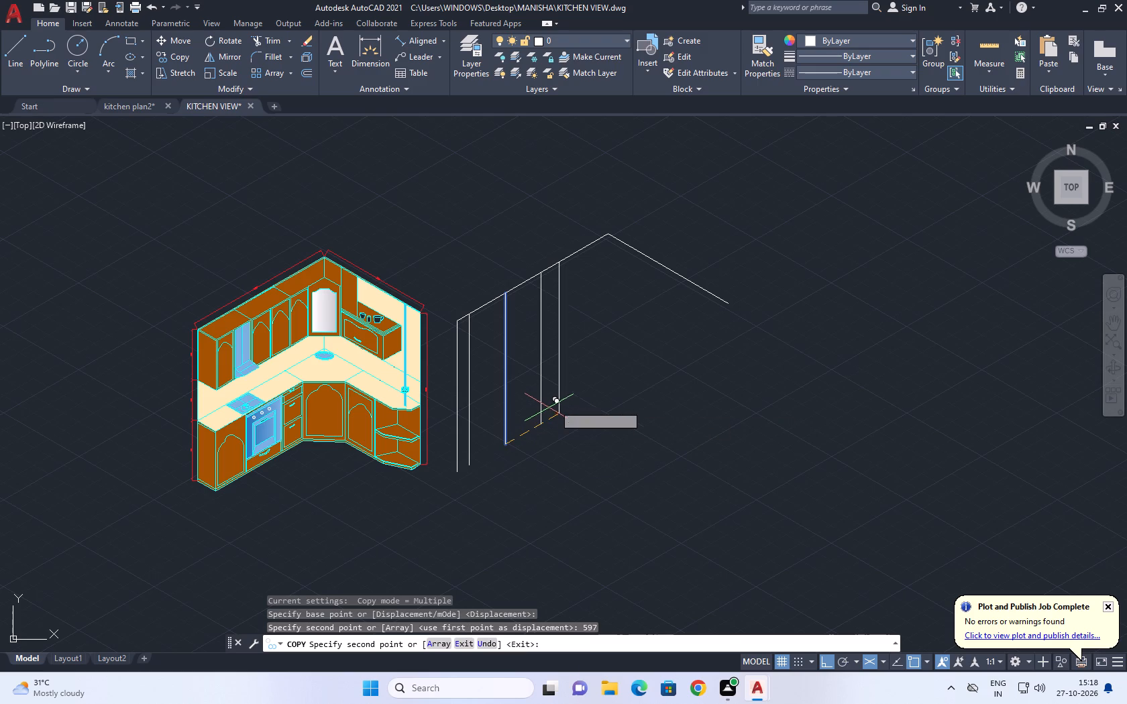
pyautogui.press('space')
# Copy the innermost vertical line of the outline 263 further along the 30° direction.
pyautogui.scroll(2, 540, 397)
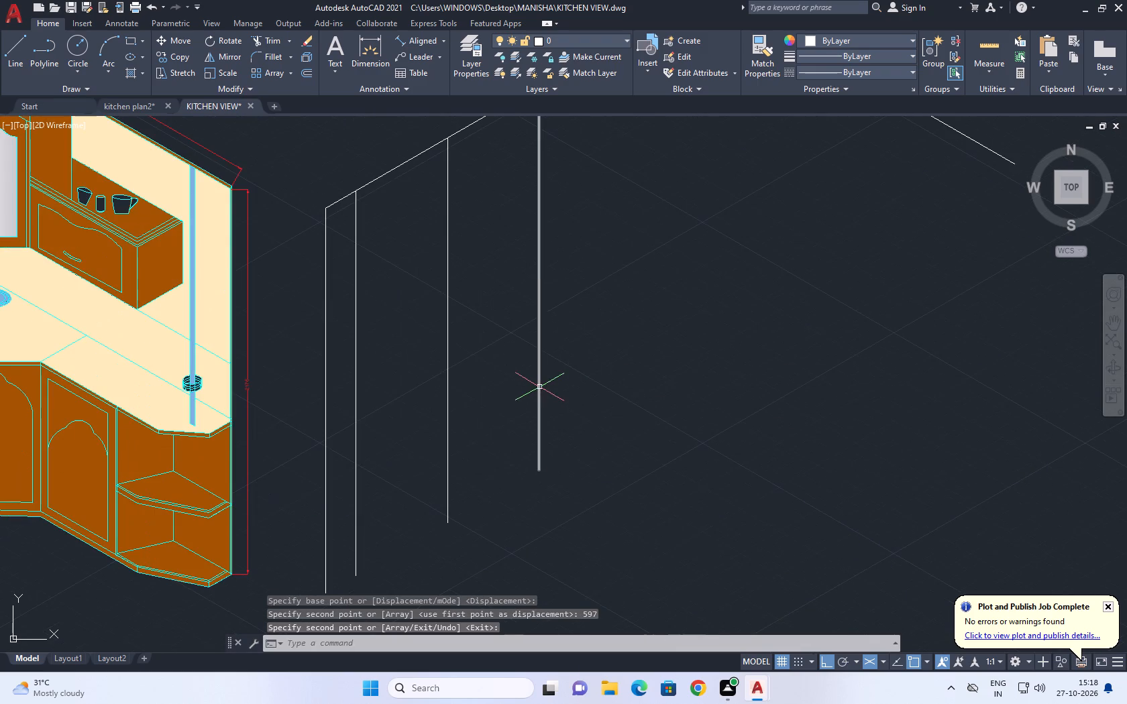
pyautogui.click(539, 387)
pyautogui.press('c')
pyautogui.press('o')
pyautogui.press('space')
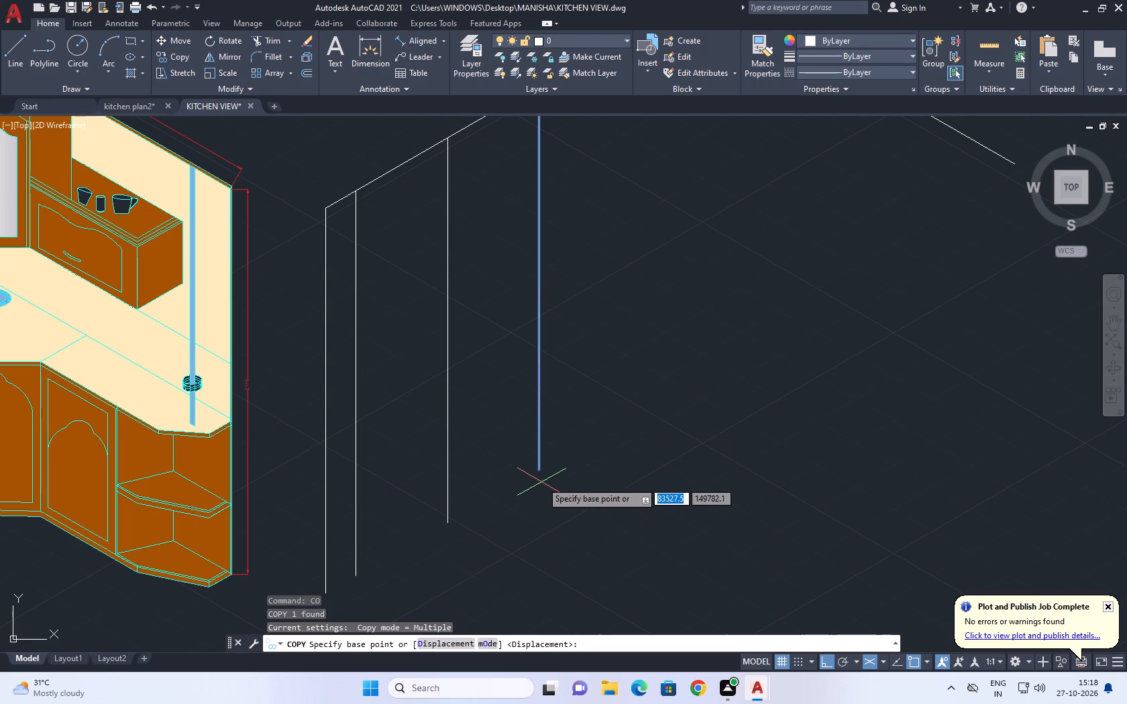
pyautogui.click(541, 469)
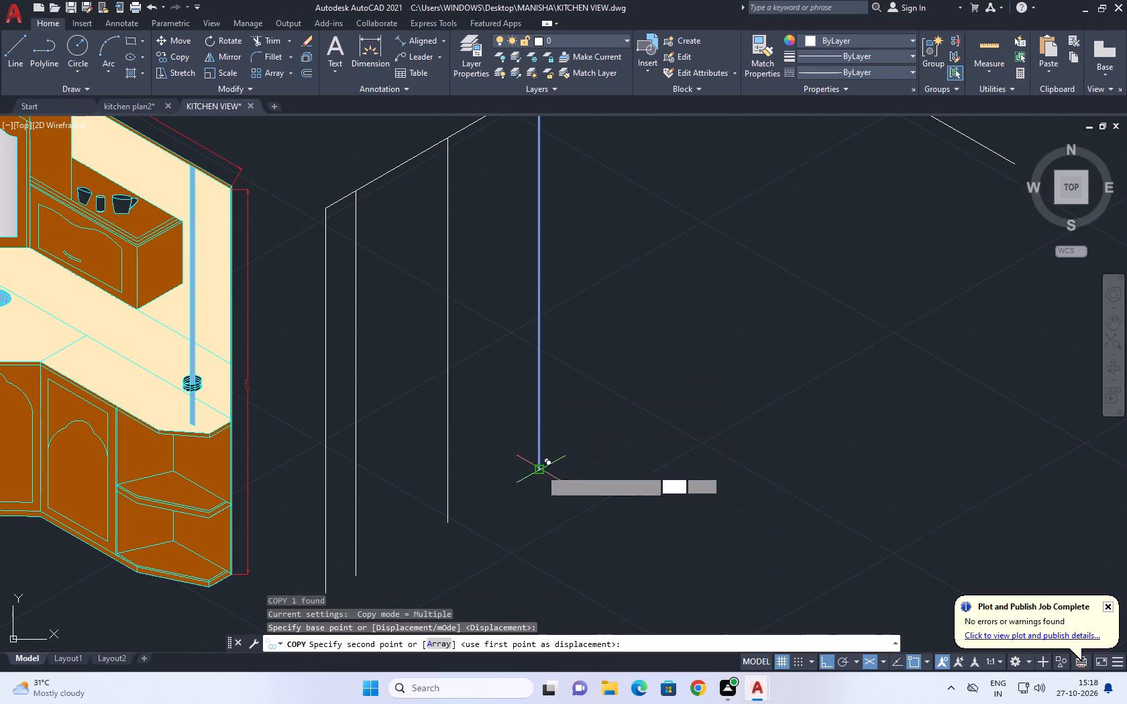
pyautogui.moveTo(672, 368); pyautogui.dragTo(537, 441, button='middle')
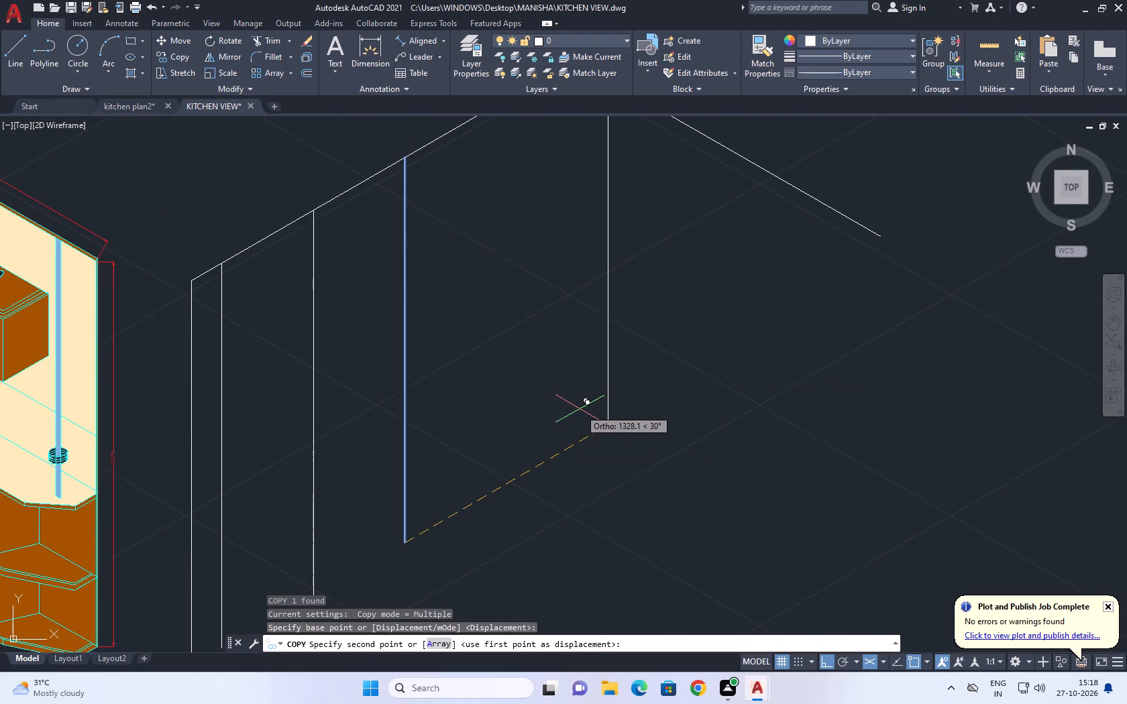
pyautogui.write('263')
pyautogui.press('Return')
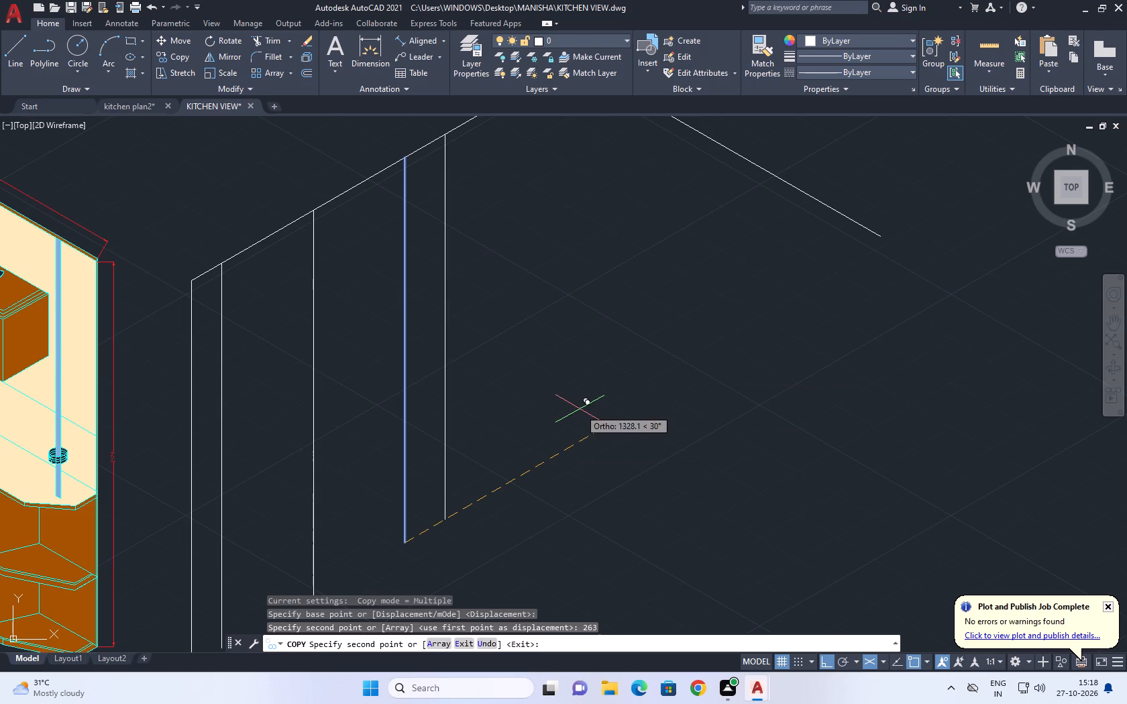
pyautogui.press('Escape')
# Copy the newest vertical line 247 further along the 30° top edge.
pyautogui.click(453, 443)
pyautogui.moveTo(441, 418); pyautogui.dragTo(434, 411)
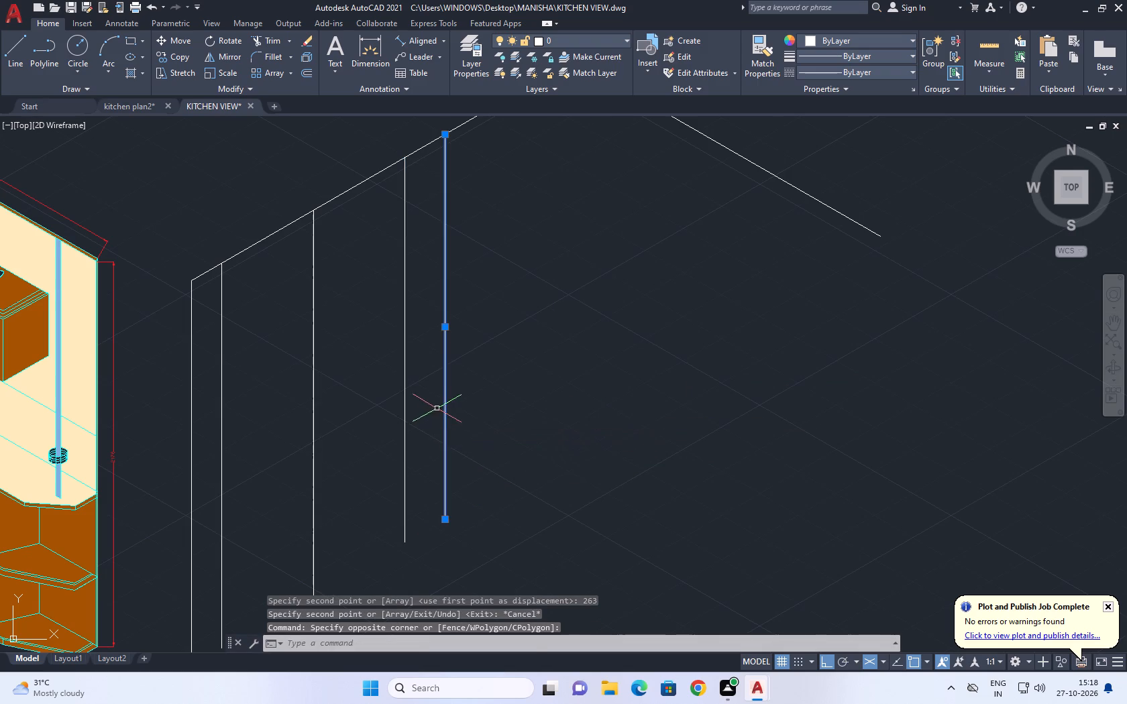
pyautogui.moveTo(444, 404); pyautogui.dragTo(403, 446, button='middle')
pyautogui.press('c')
pyautogui.press('o')
pyautogui.press('space')
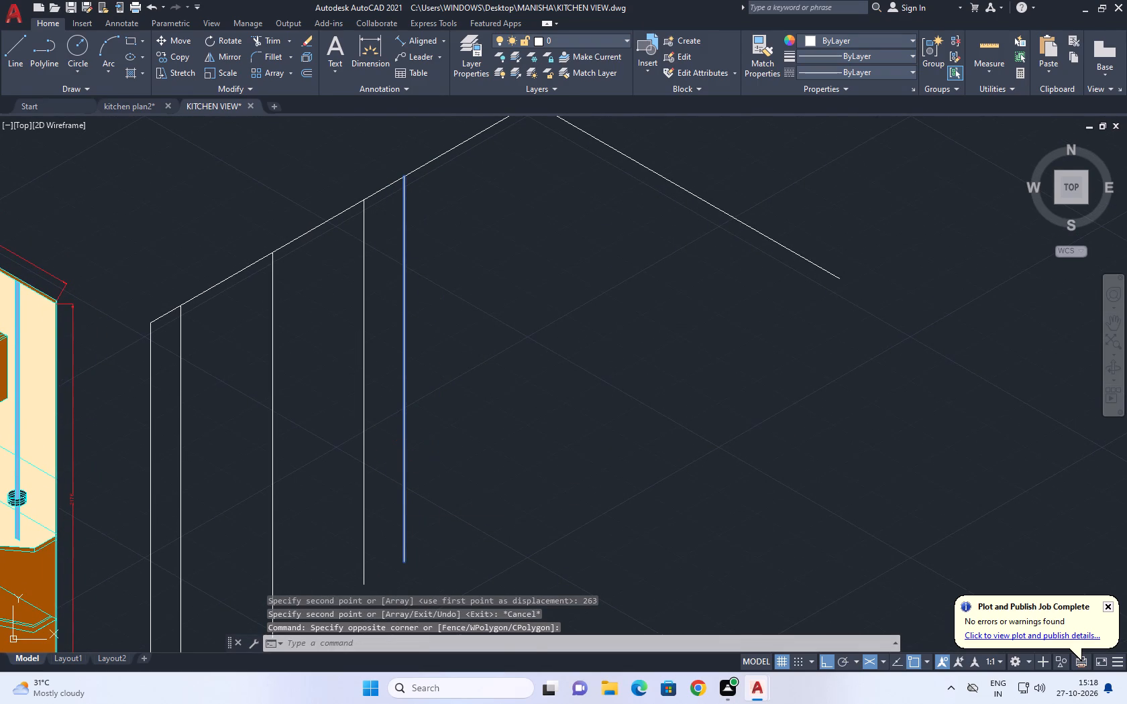
pyautogui.click(401, 561)
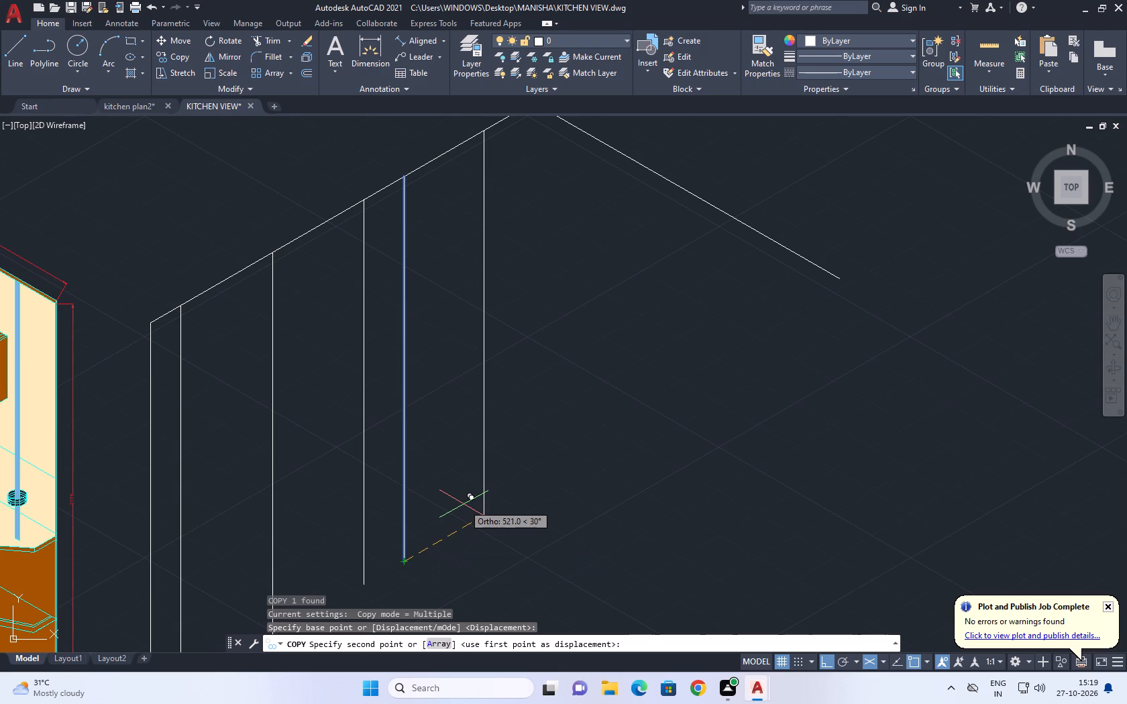
pyautogui.write('247')
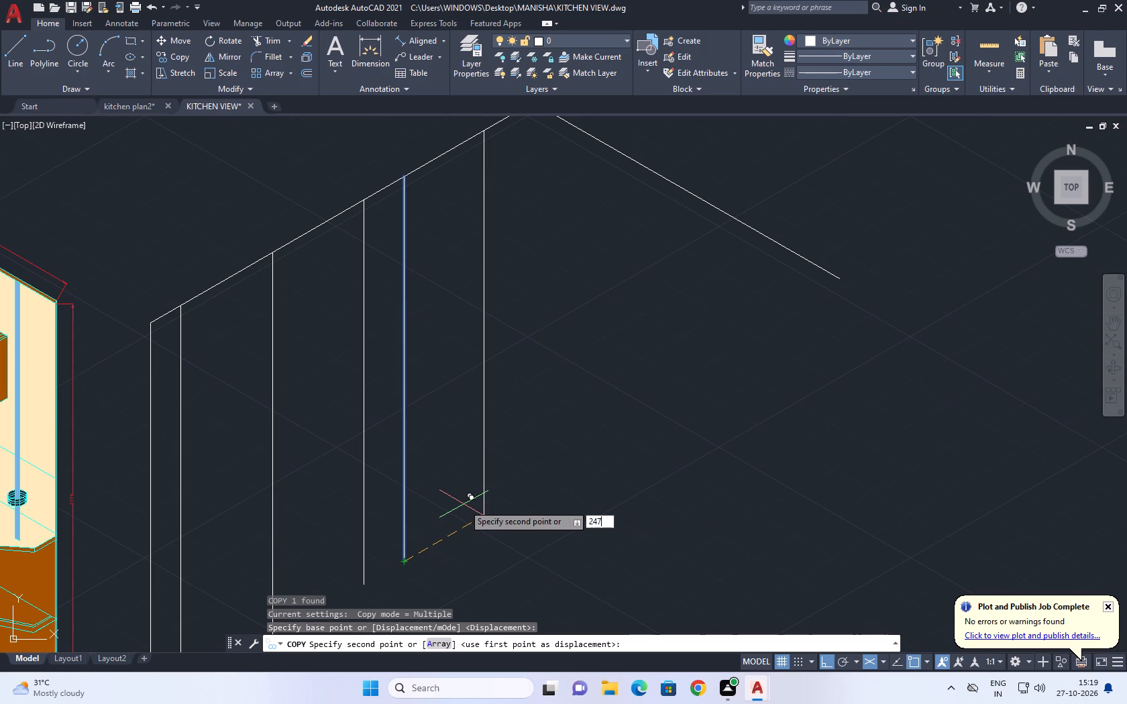
pyautogui.press('Return')
pyautogui.press('Escape')
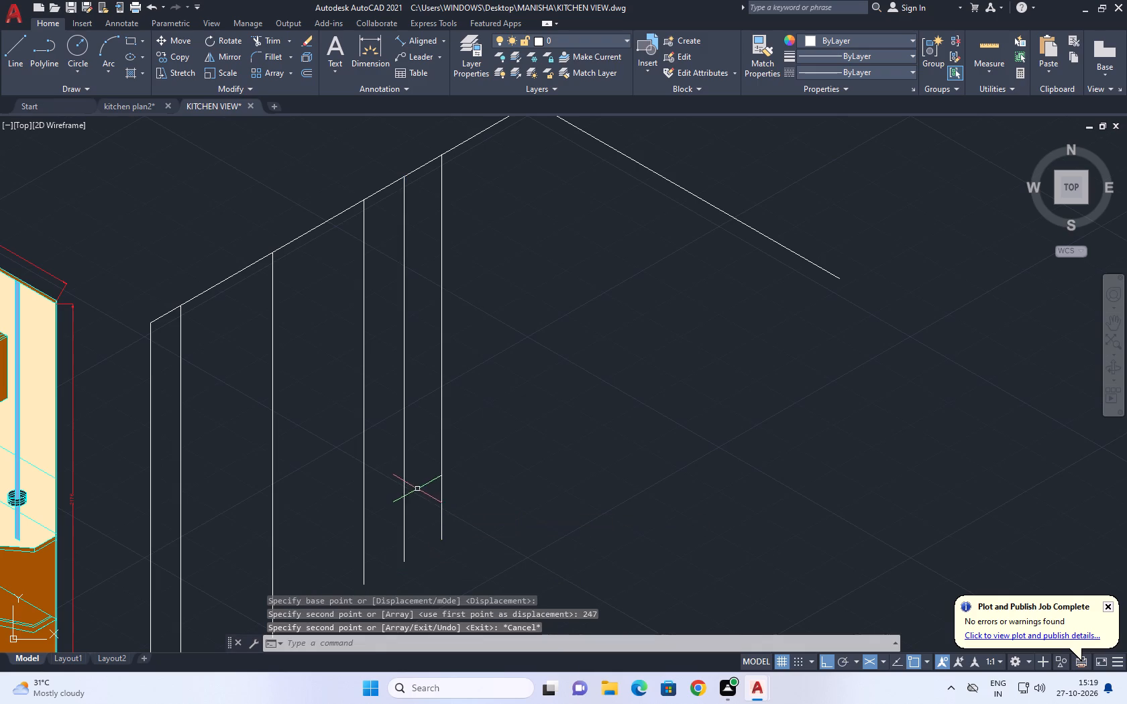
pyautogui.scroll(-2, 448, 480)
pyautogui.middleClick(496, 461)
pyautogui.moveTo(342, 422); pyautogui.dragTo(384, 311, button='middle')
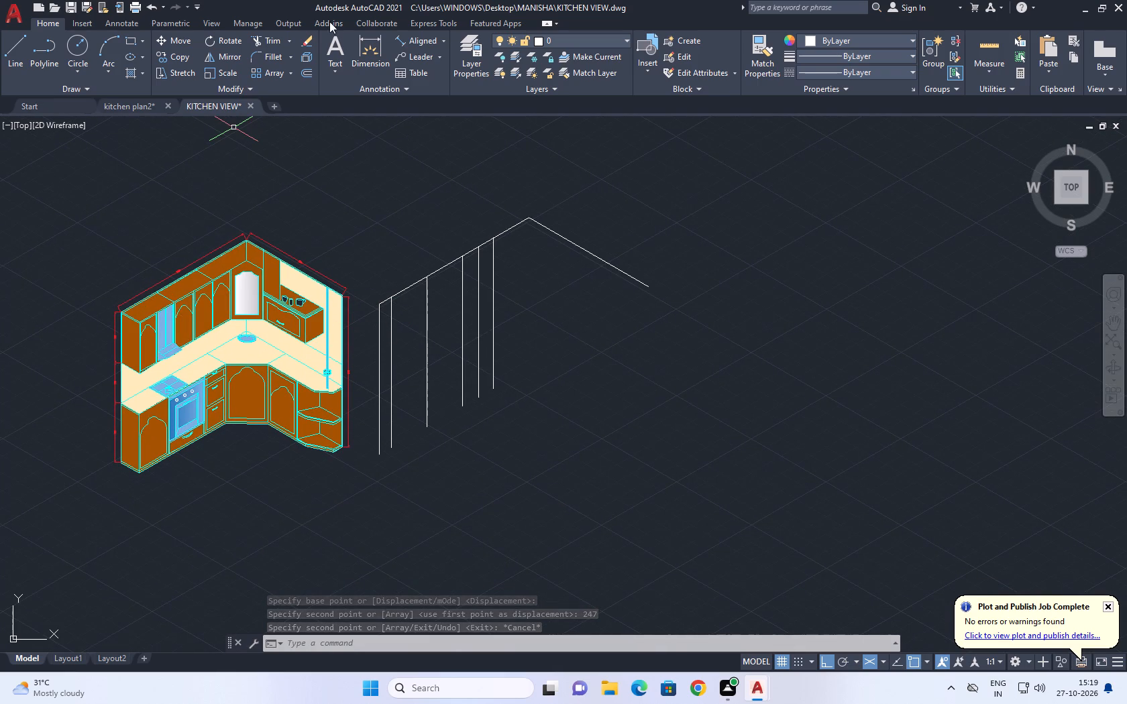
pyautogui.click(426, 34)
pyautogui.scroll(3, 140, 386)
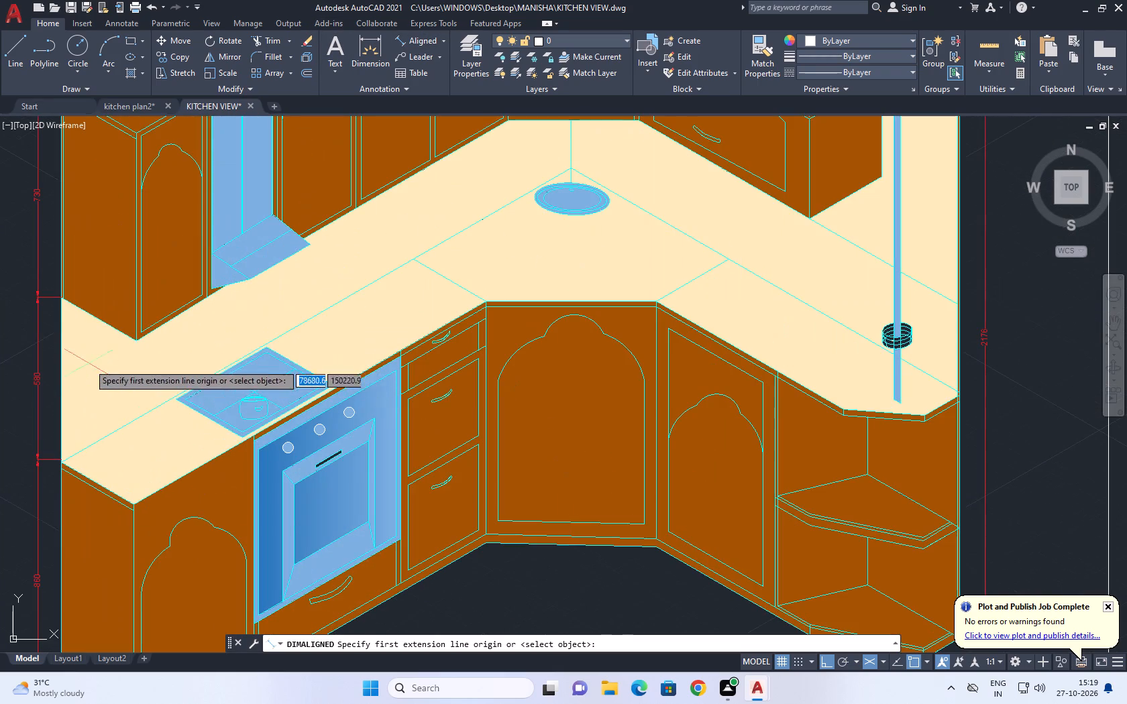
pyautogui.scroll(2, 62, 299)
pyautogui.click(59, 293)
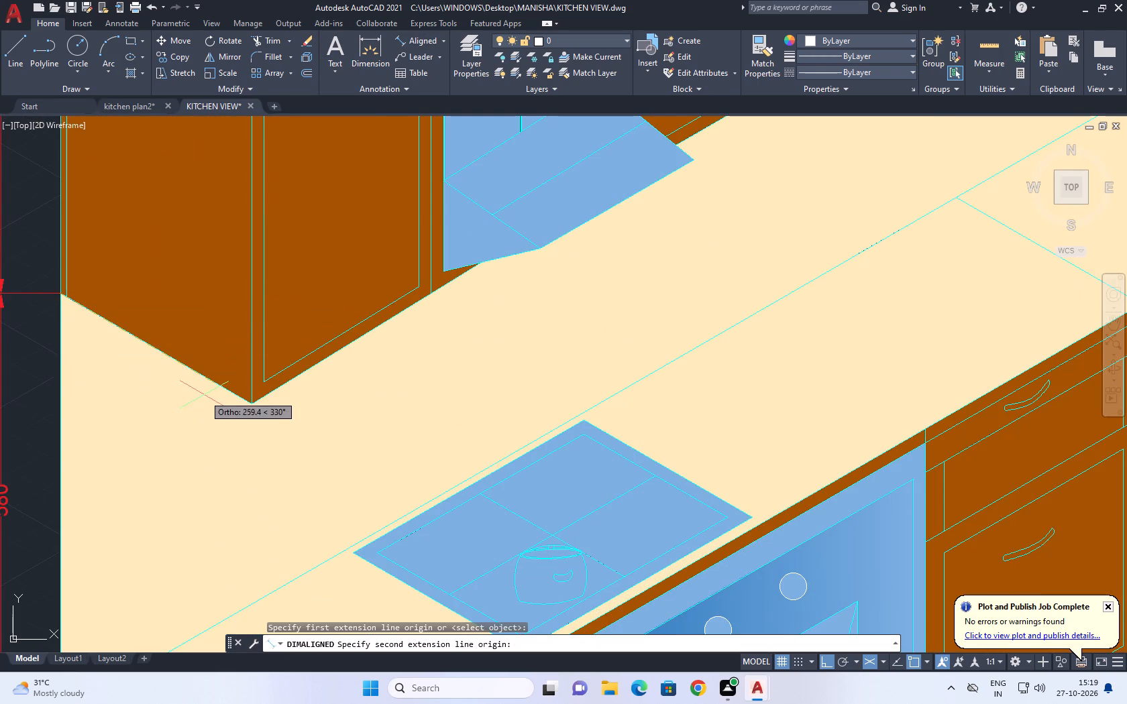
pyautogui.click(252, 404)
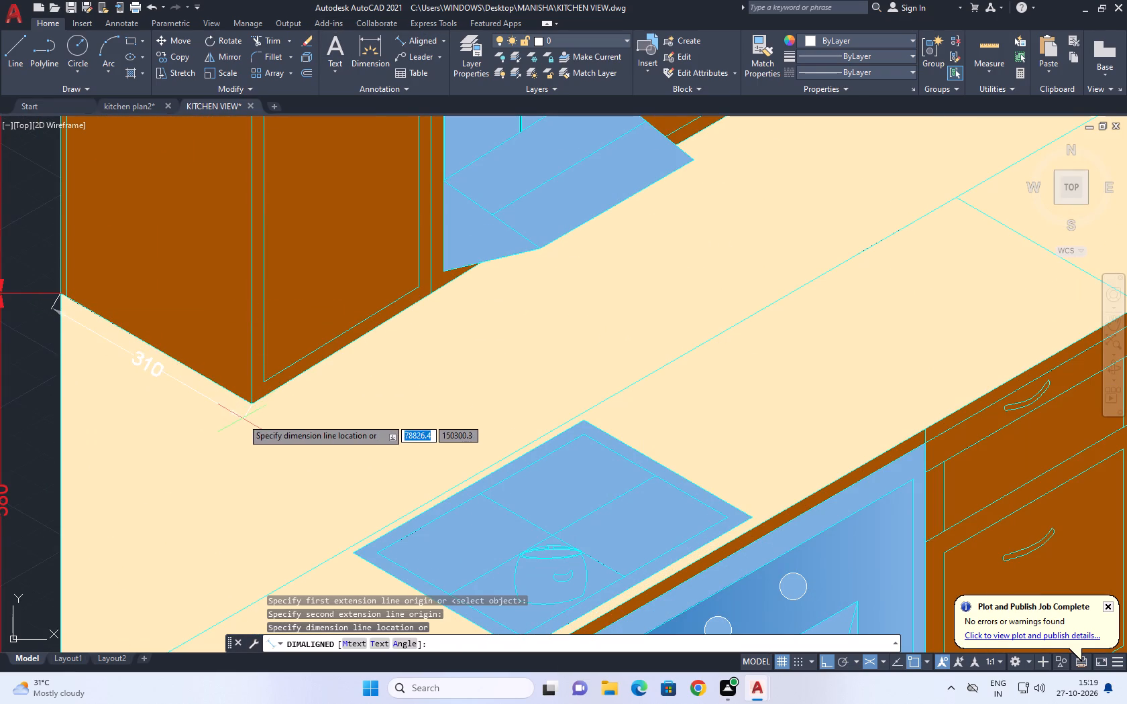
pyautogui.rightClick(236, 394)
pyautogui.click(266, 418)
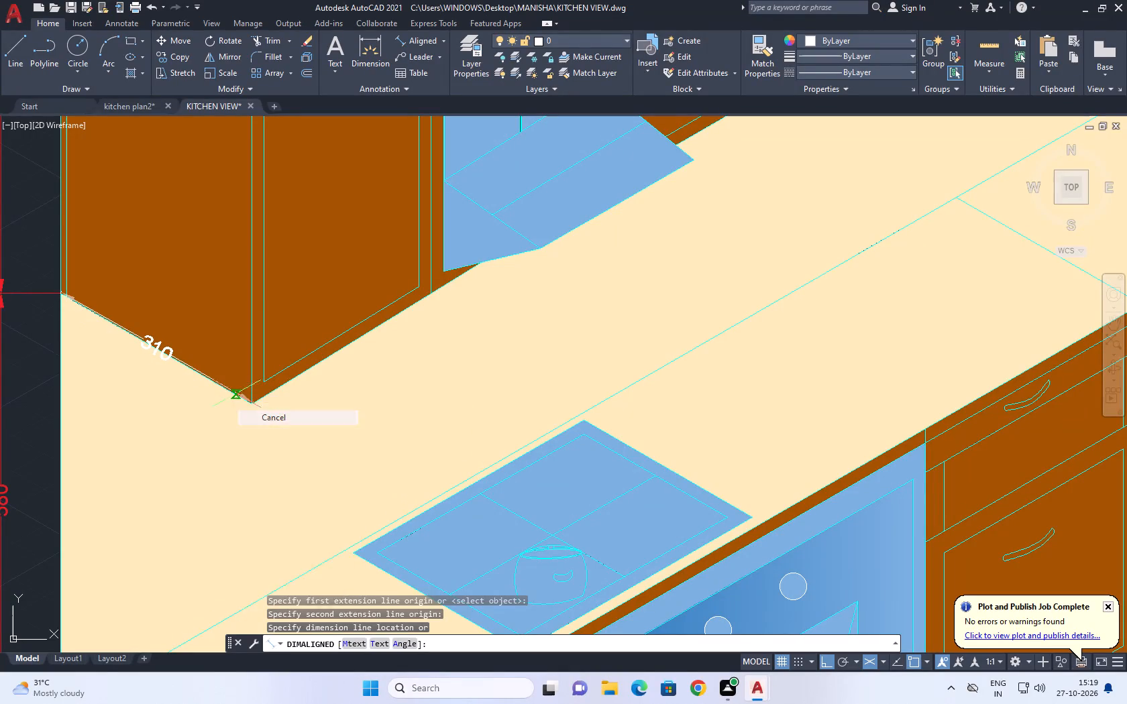
# Add an aligned dimension below the westmost wall cabinet's bottom side edge, from its front corner to the inner vertical line near the wall.
pyautogui.click(423, 34)
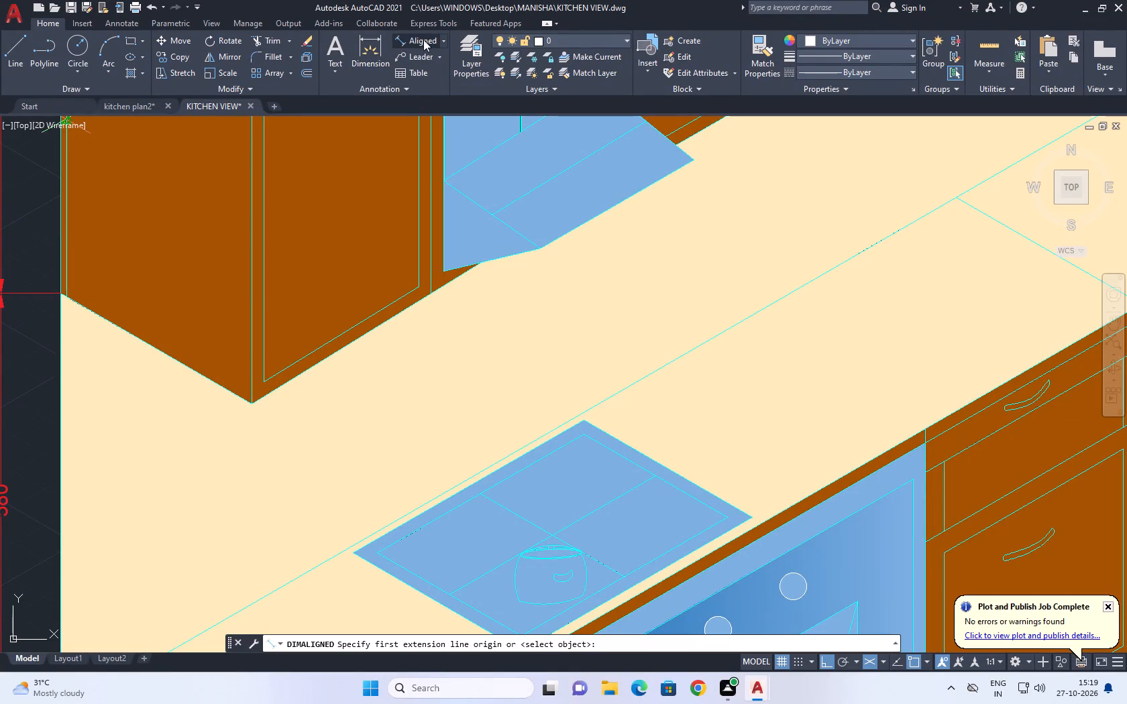
pyautogui.click(252, 402)
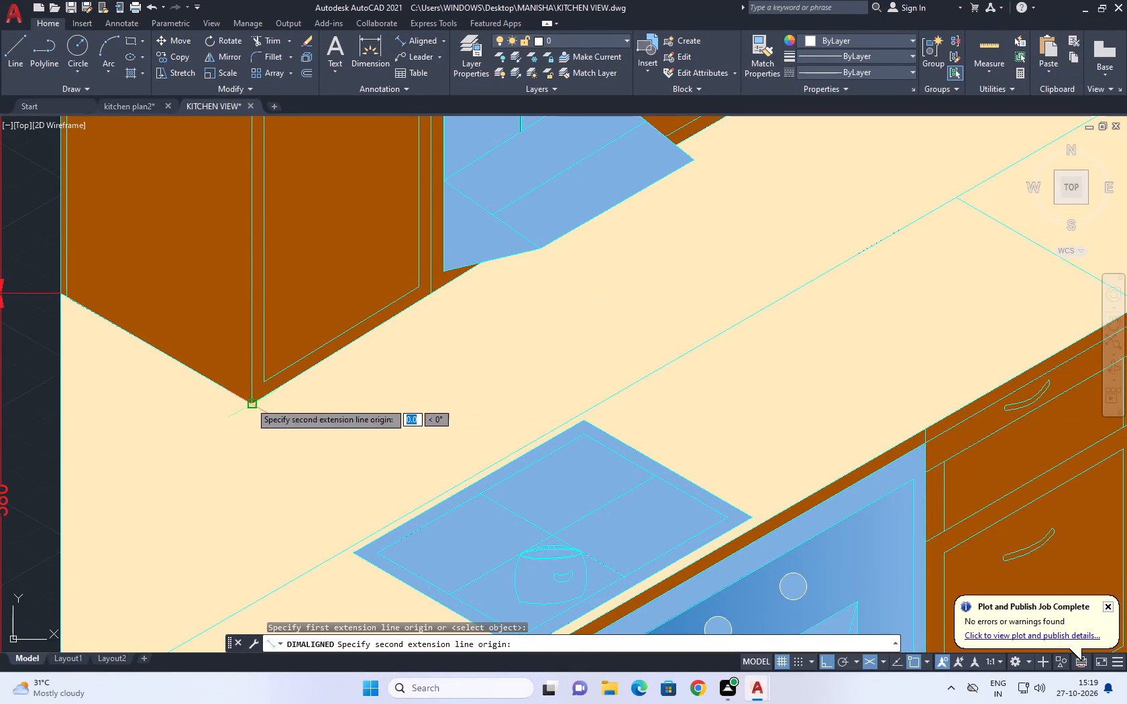
pyautogui.scroll(2, 87, 299)
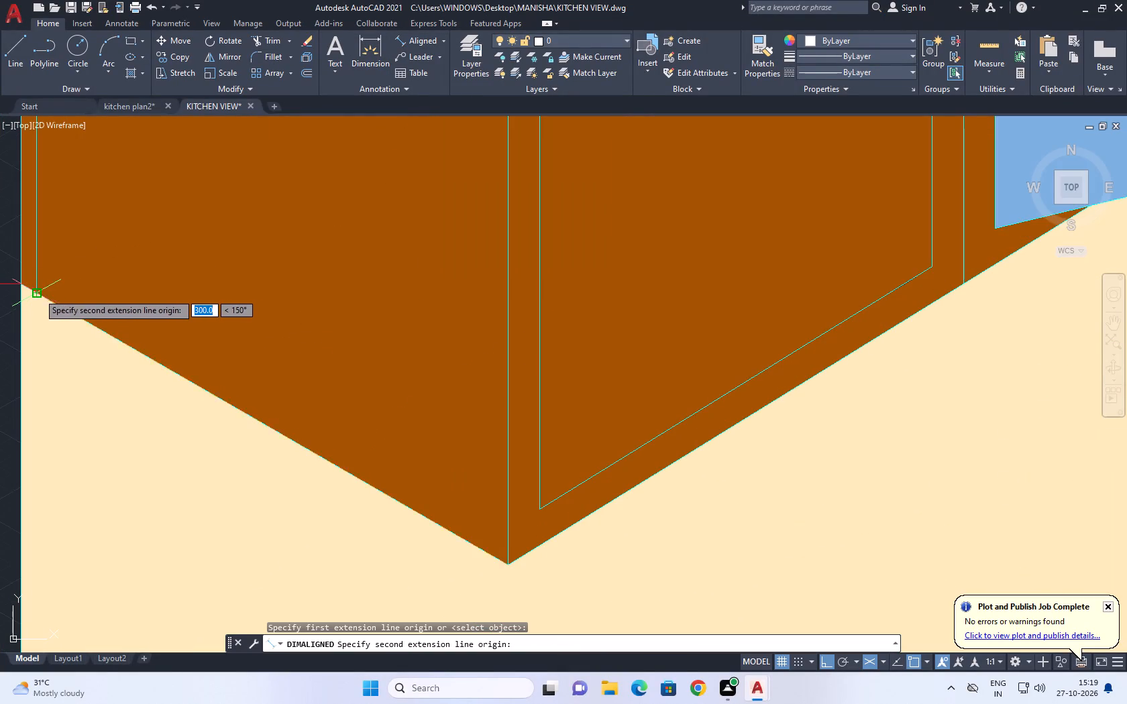
pyautogui.click(38, 293)
pyautogui.click(36, 343)
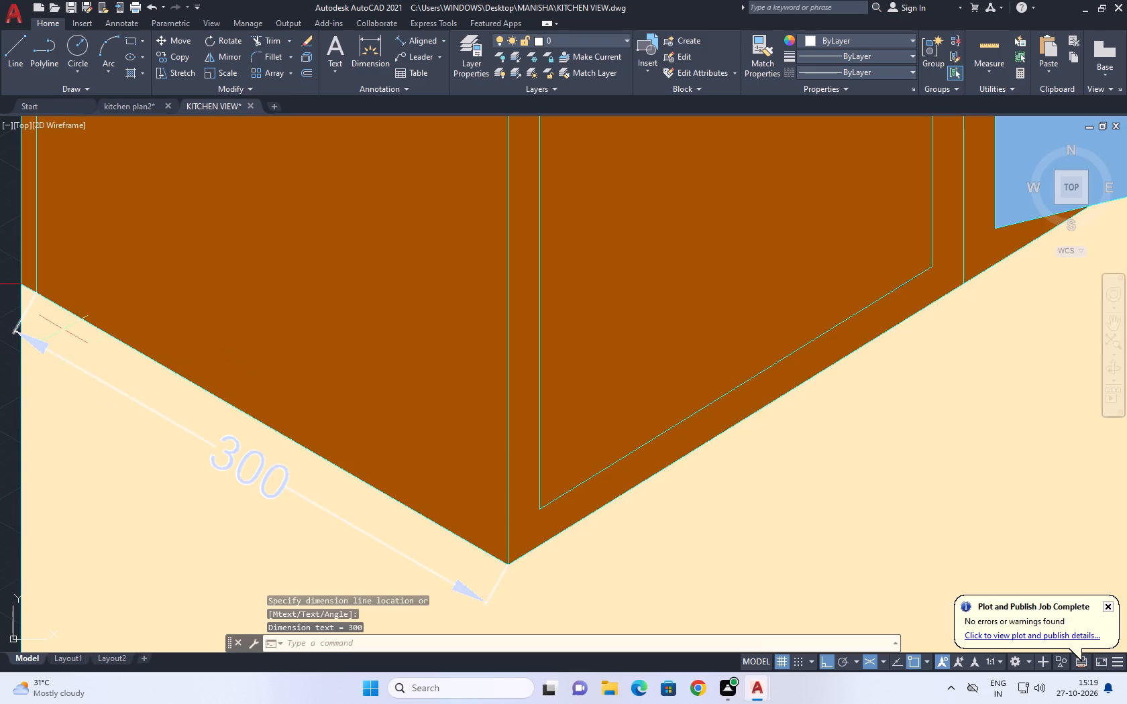
# Colour the new wall-cabinet depth dimension red and deselect it.
pyautogui.moveTo(25, 333); pyautogui.dragTo(360, 284, button='middle')
pyautogui.scroll(3, 345, 284)
pyautogui.click(359, 280)
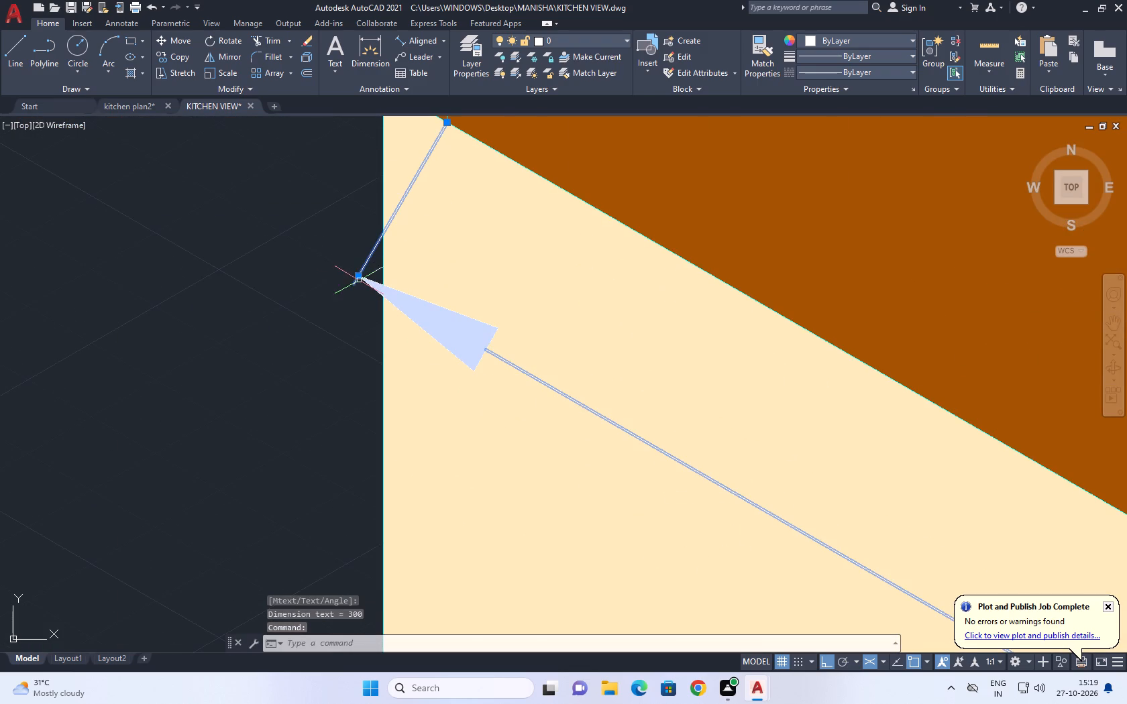
pyautogui.click(845, 40)
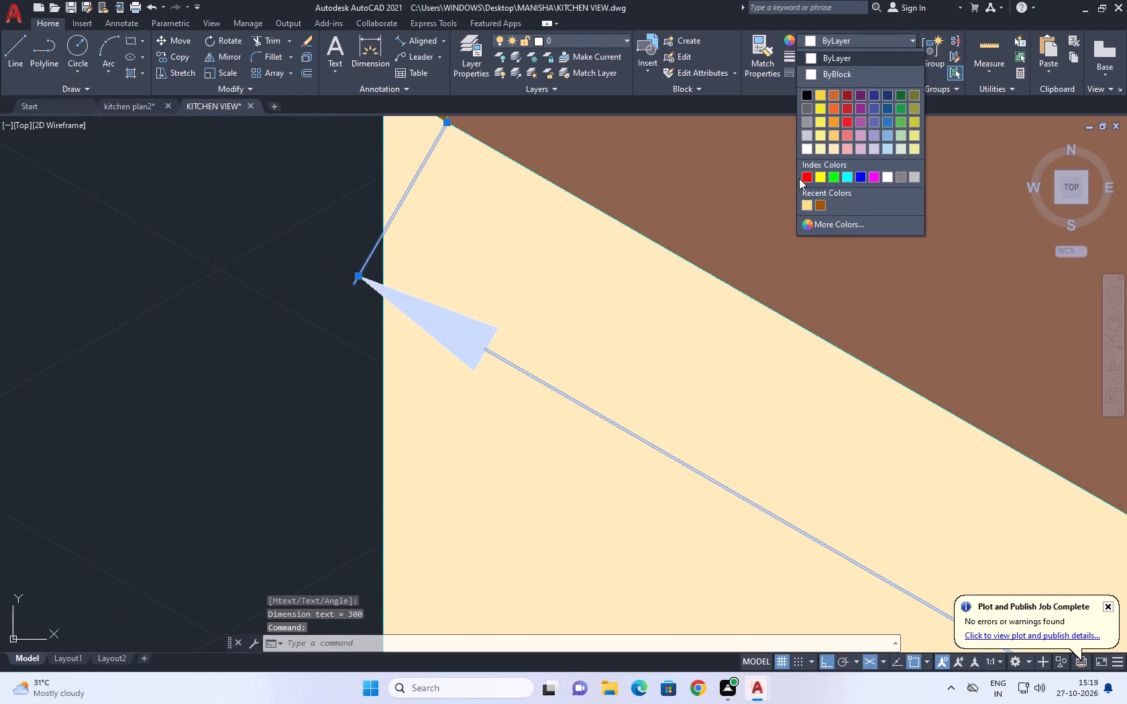
pyautogui.click(805, 178)
pyautogui.moveTo(364, 207); pyautogui.dragTo(348, 205, button='right')
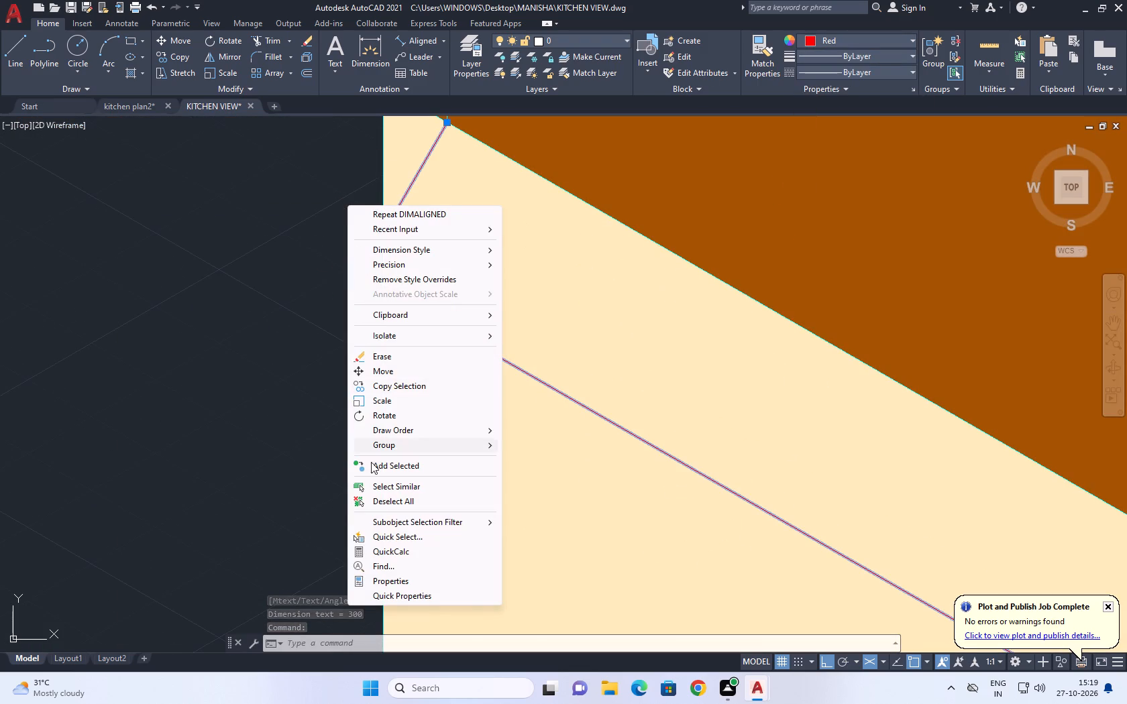
pyautogui.click(410, 500)
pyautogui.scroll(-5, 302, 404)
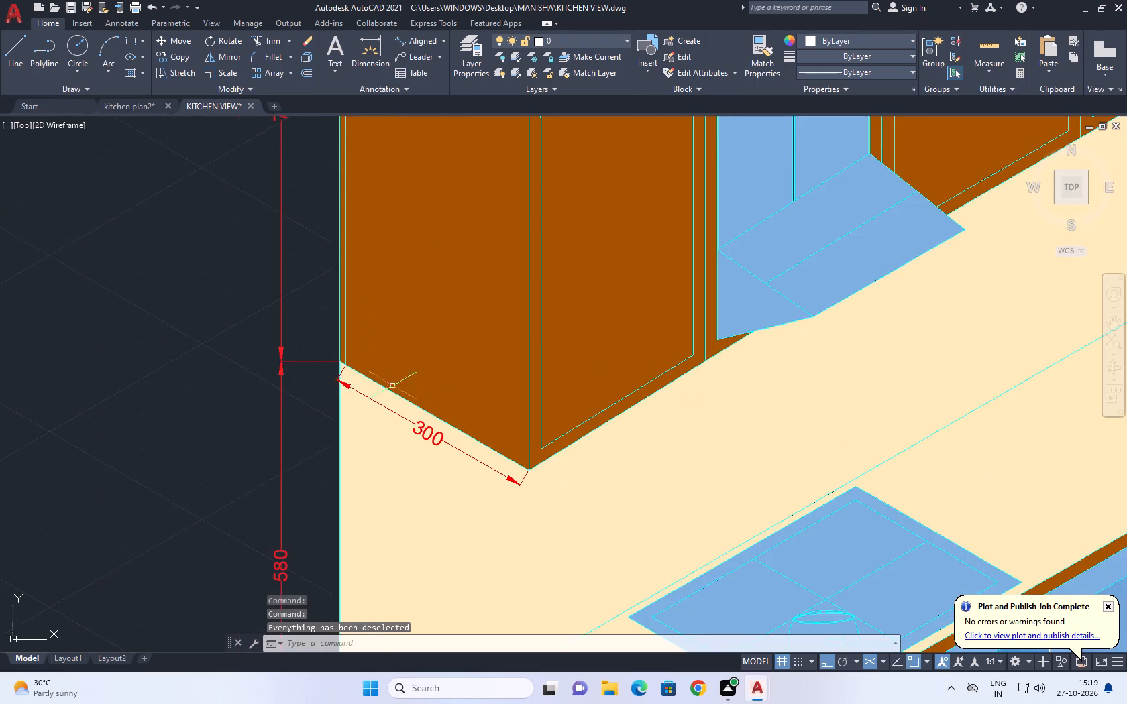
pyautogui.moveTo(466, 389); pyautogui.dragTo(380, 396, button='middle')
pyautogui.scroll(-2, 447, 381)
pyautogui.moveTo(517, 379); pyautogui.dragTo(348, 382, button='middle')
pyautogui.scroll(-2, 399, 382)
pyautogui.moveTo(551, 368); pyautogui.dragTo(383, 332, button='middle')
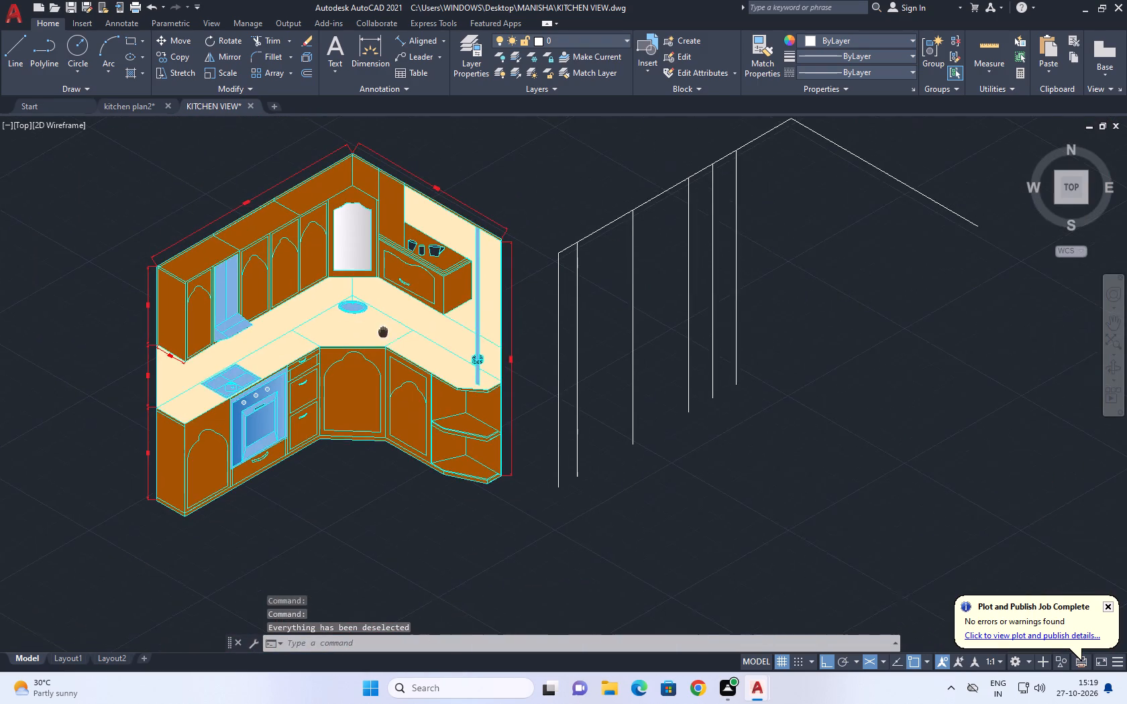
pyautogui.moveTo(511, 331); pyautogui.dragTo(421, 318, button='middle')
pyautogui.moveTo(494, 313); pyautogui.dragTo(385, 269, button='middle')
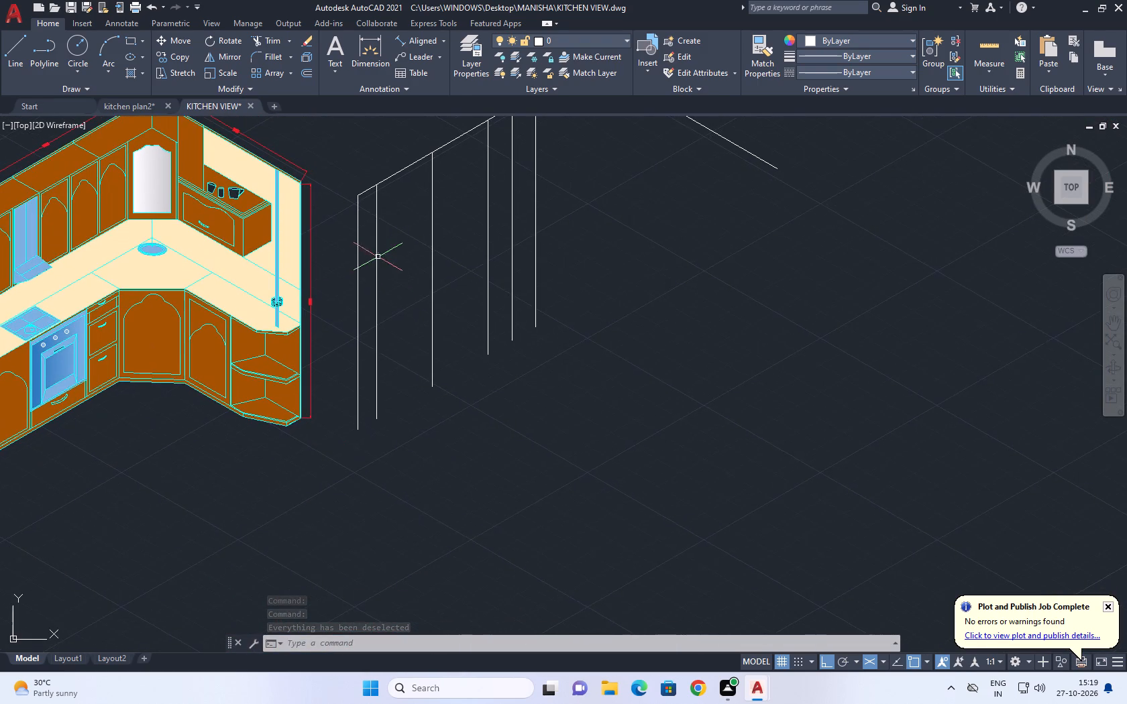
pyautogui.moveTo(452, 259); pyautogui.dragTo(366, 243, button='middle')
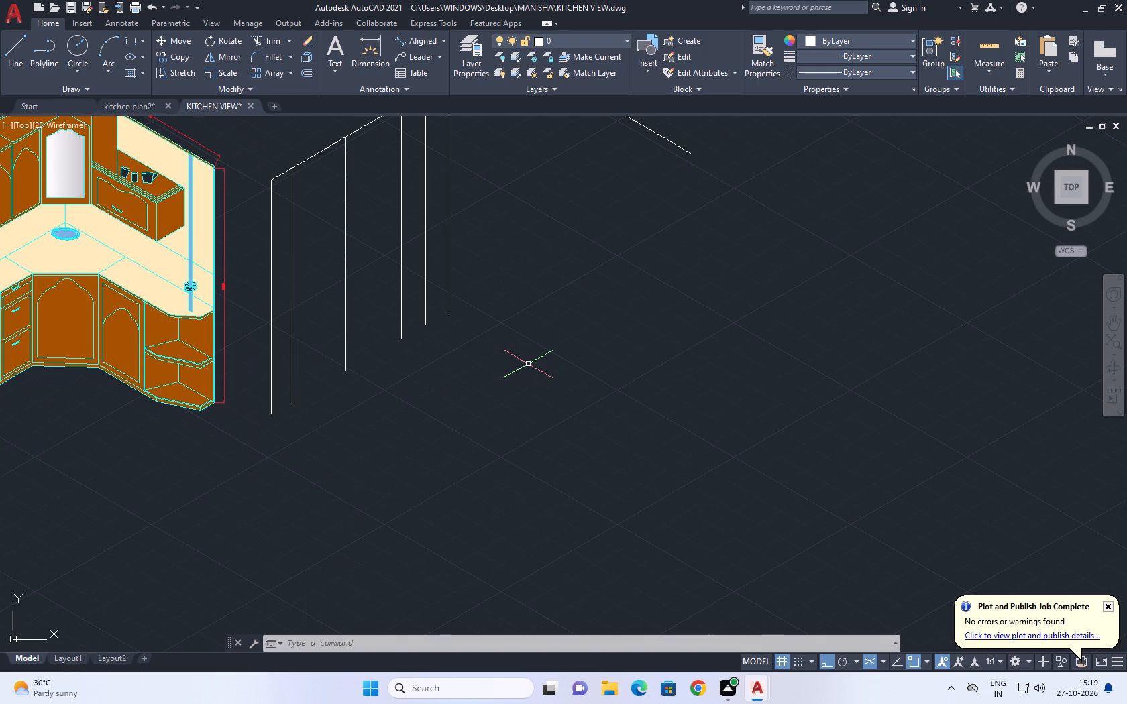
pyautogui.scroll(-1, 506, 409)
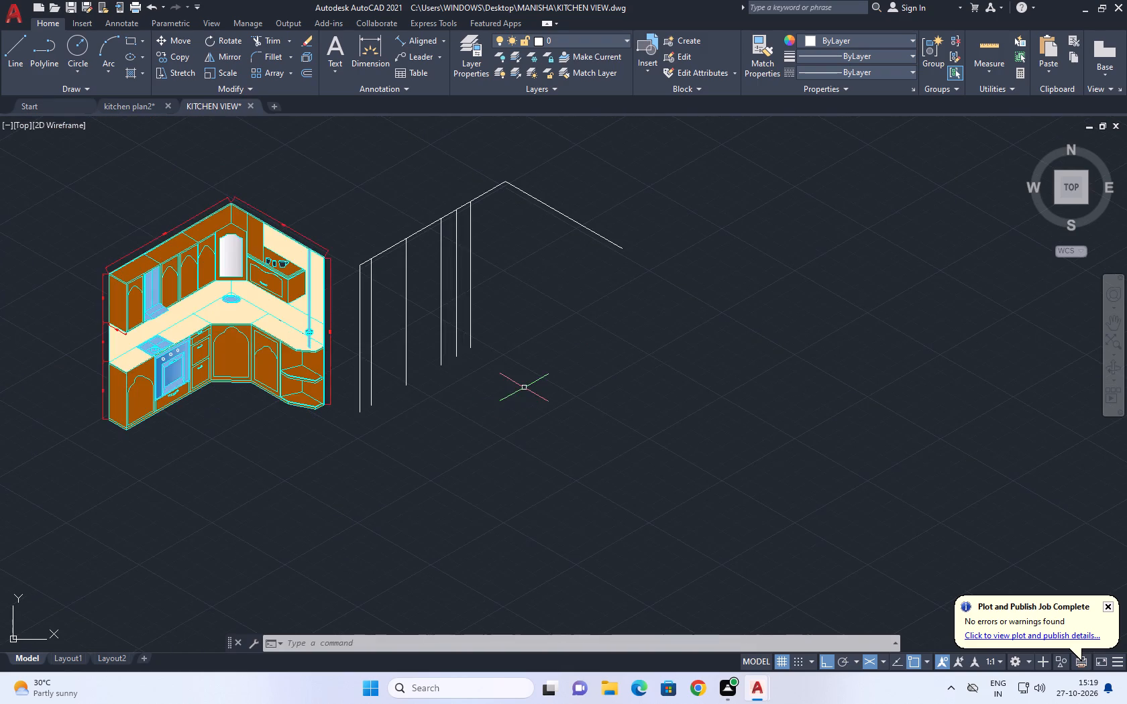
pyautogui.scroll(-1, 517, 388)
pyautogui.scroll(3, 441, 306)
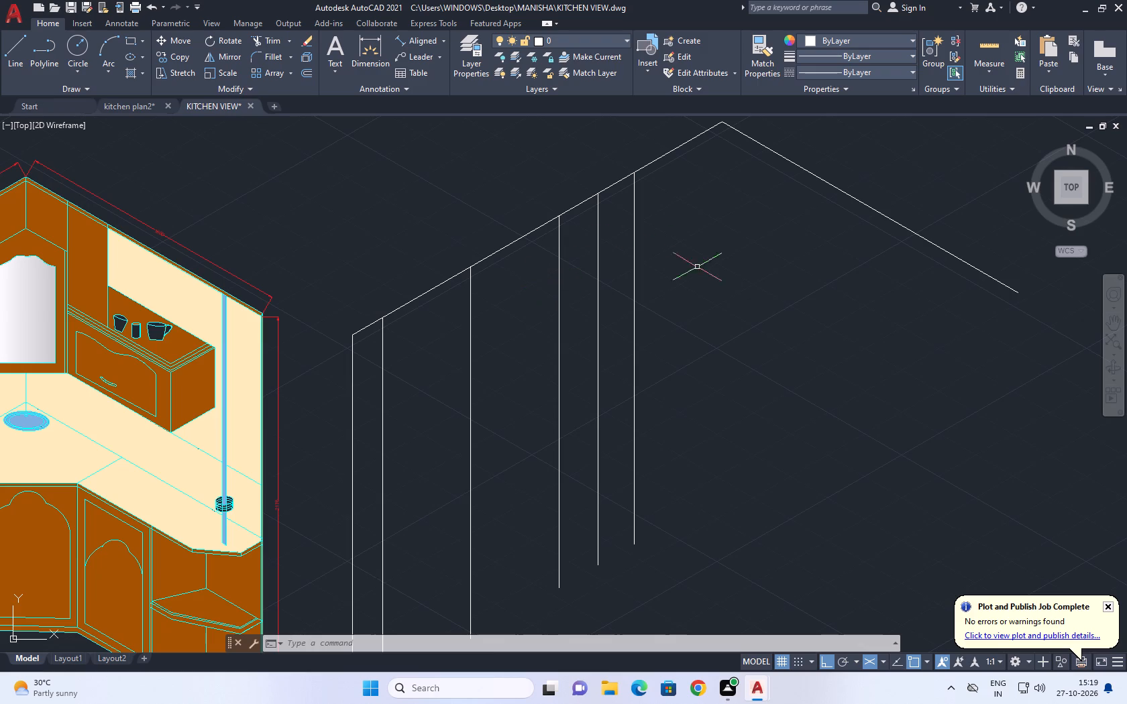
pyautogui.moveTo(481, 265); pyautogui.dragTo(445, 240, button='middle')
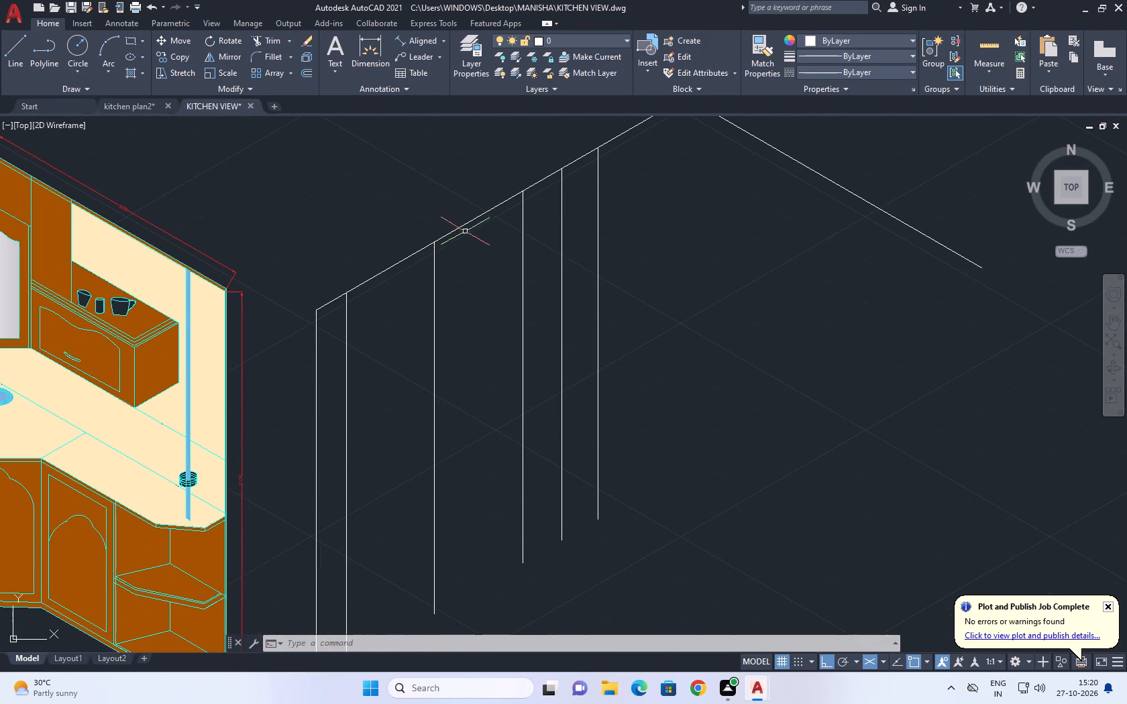
# Copy the outline's 30° top edge, which carries the vertical lines, 20 straight down in the right isoplane.
pyautogui.click(472, 222)
pyautogui.click(458, 210)
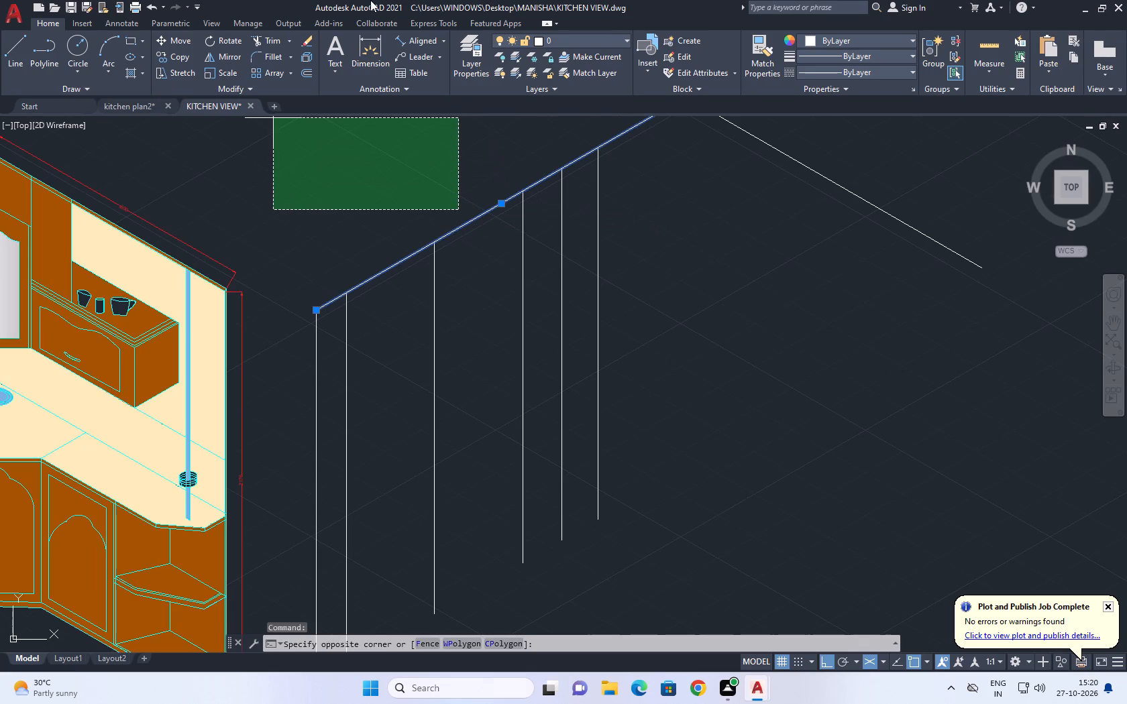
pyautogui.click(402, 198)
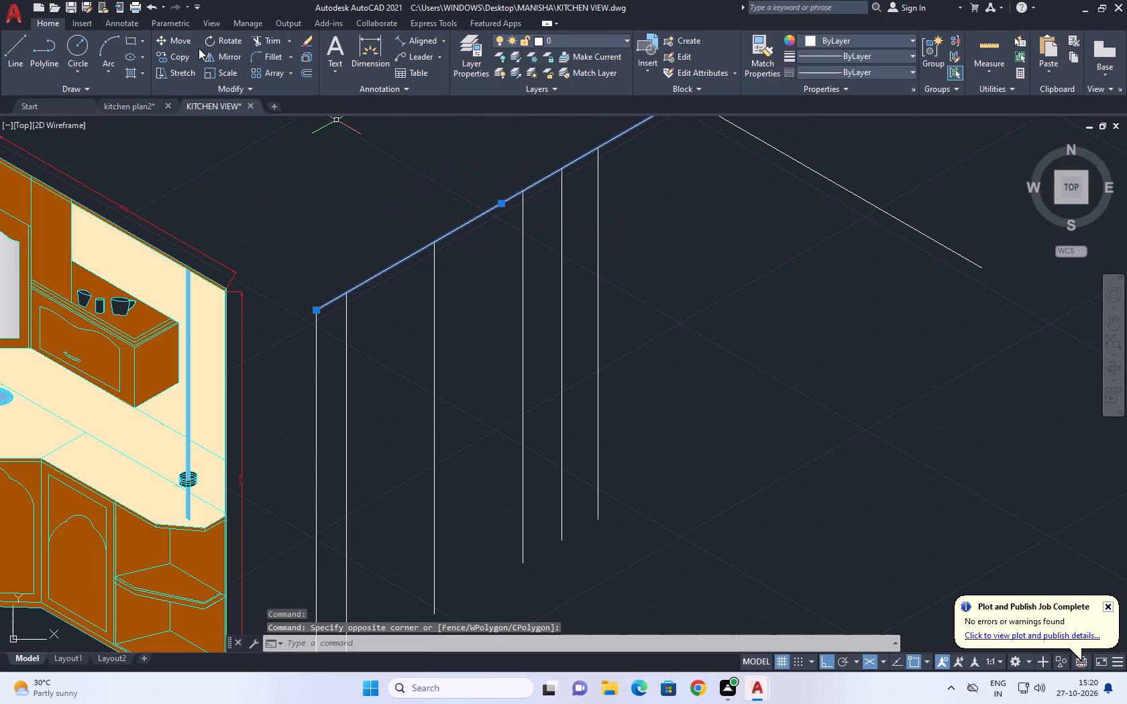
pyautogui.click(180, 58)
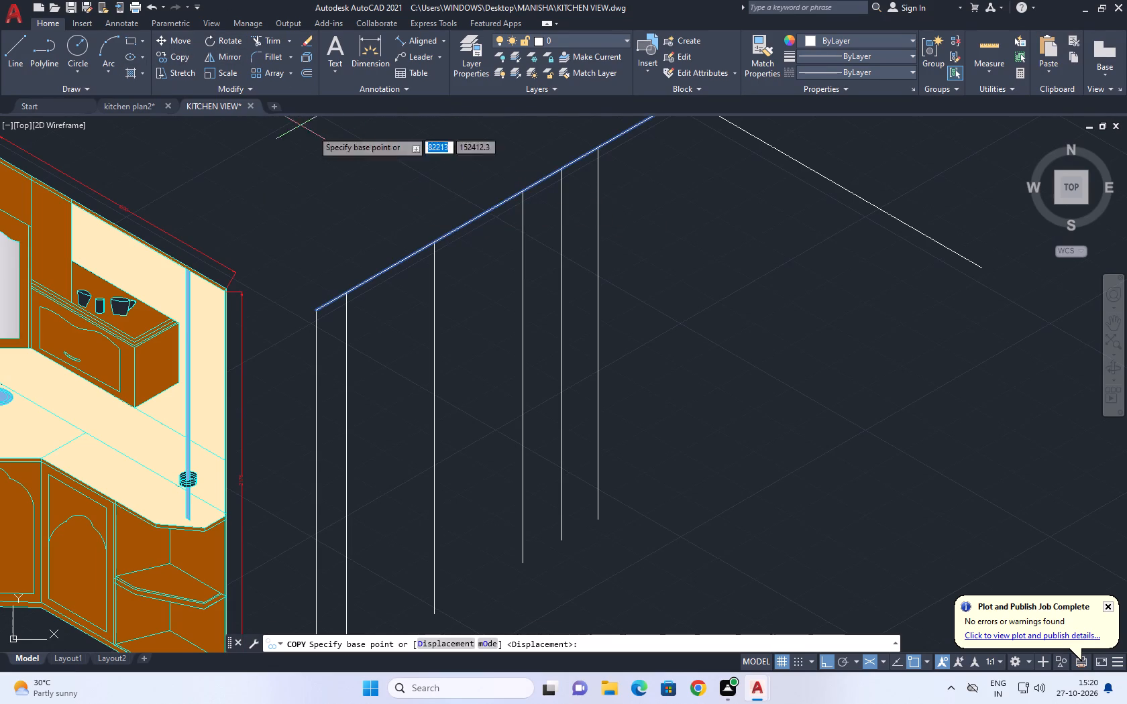
pyautogui.click(505, 219)
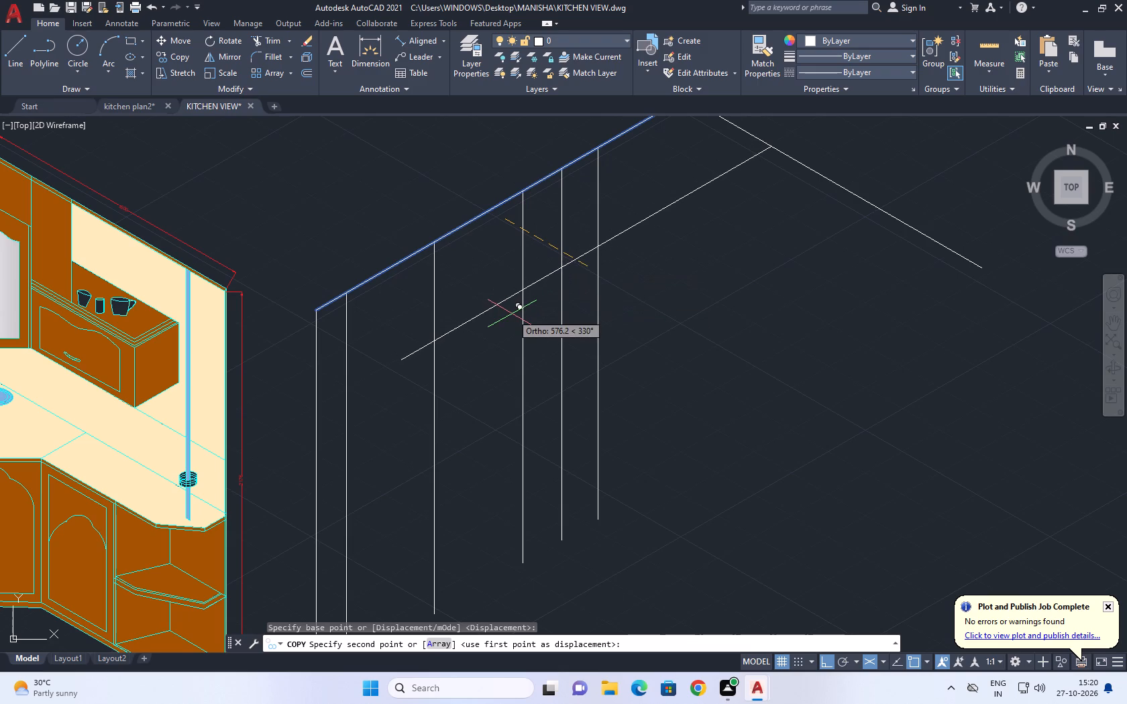
pyautogui.press('F5')
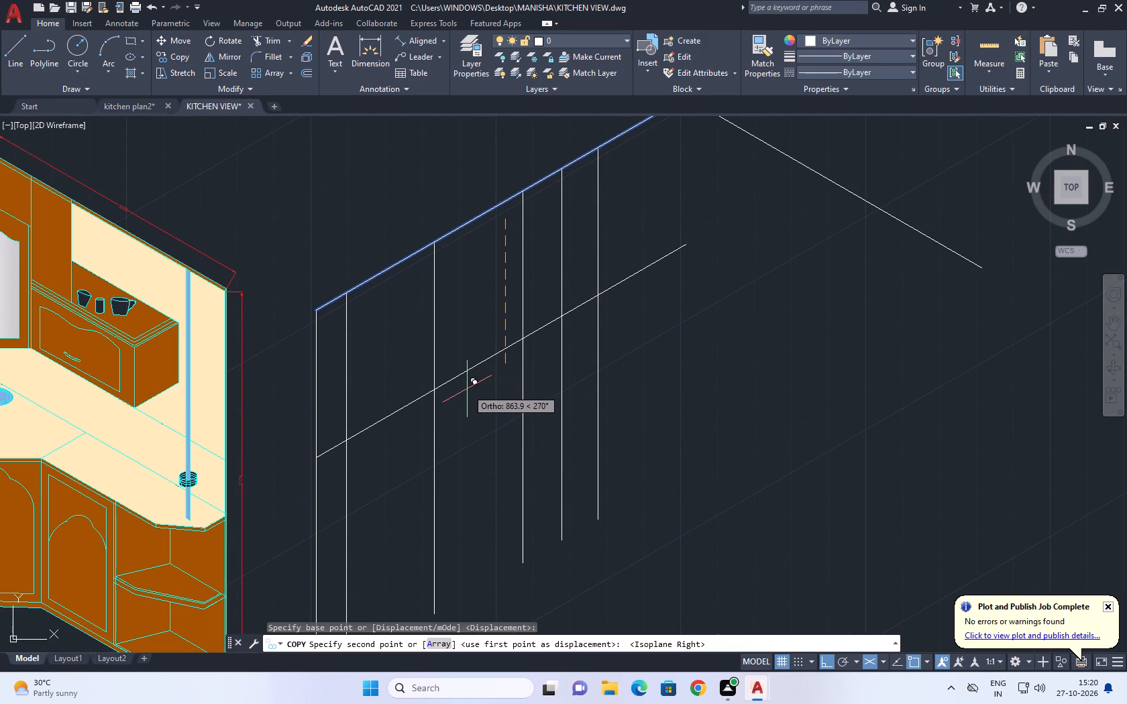
pyautogui.write('20')
pyautogui.press('Return')
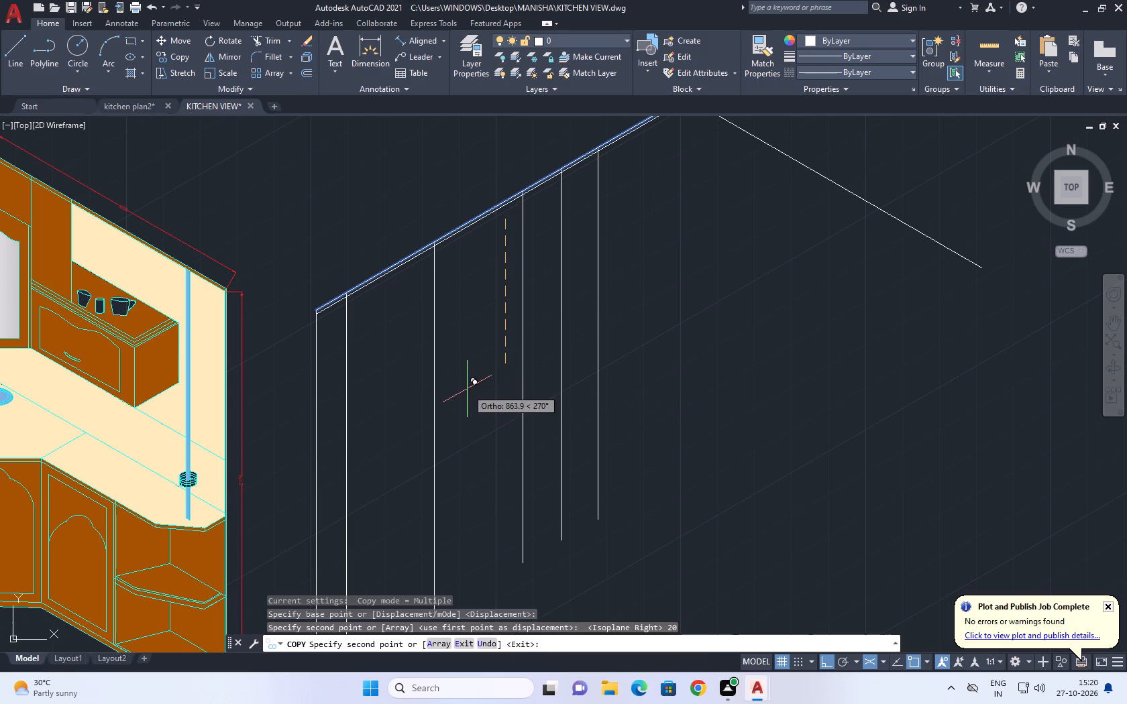
pyautogui.rightClick(662, 199)
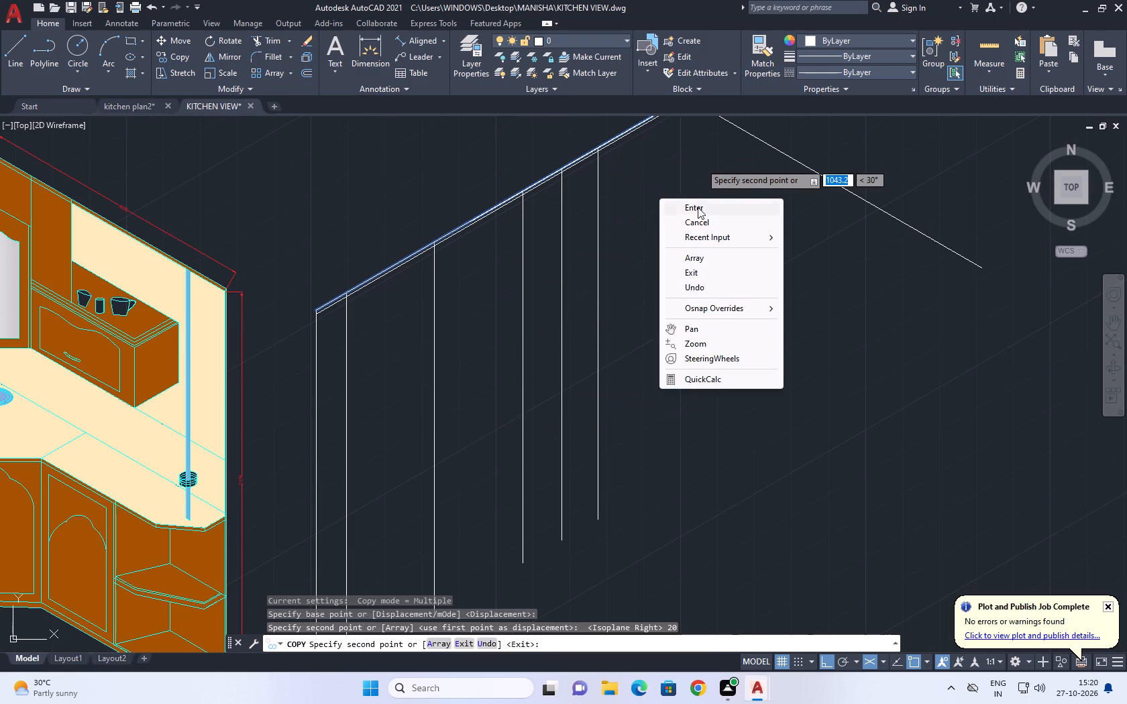
pyautogui.moveTo(701, 223); pyautogui.dragTo(704, 230)
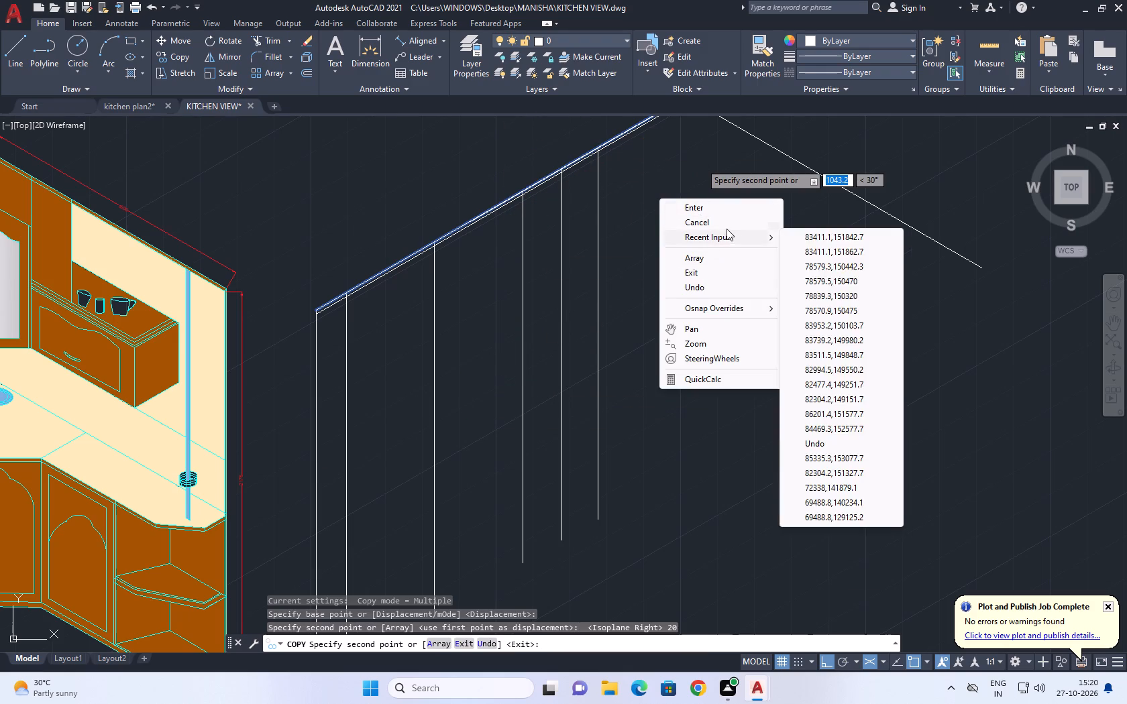
pyautogui.click(727, 227)
# Copy the other sloping top edge straight down from the peak corner to the upper end of the new parallel line.
pyautogui.moveTo(596, 210); pyautogui.dragTo(447, 300, button='middle')
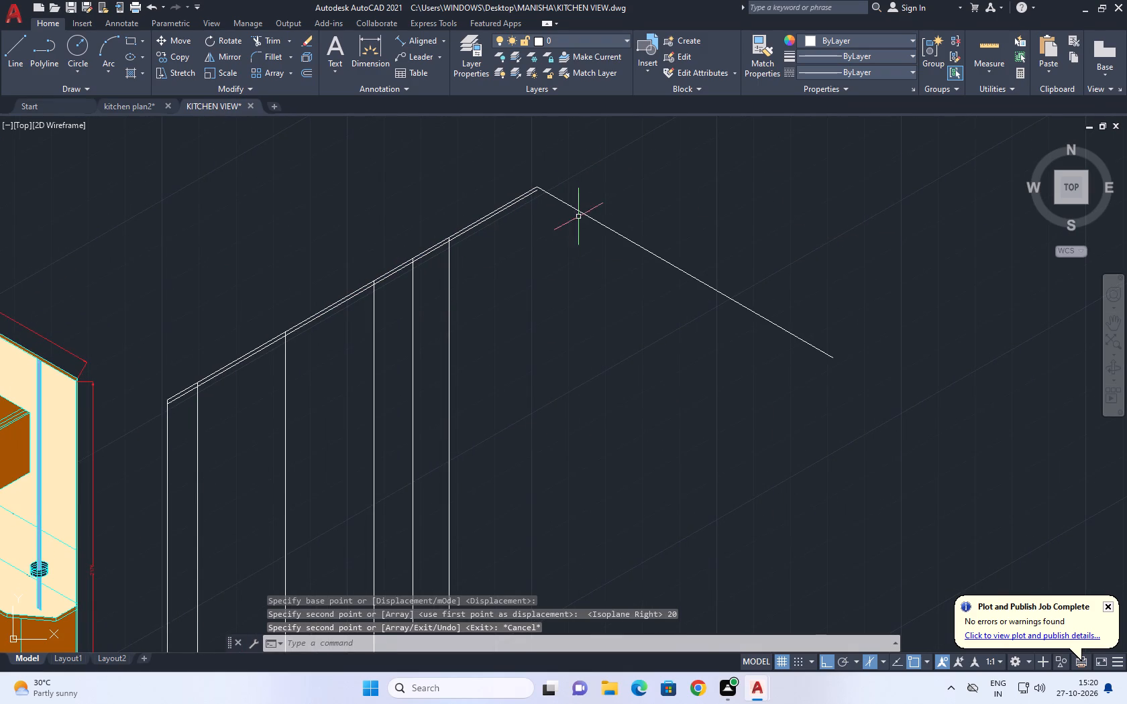
pyautogui.click(578, 216)
pyautogui.click(555, 190)
pyautogui.click(174, 52)
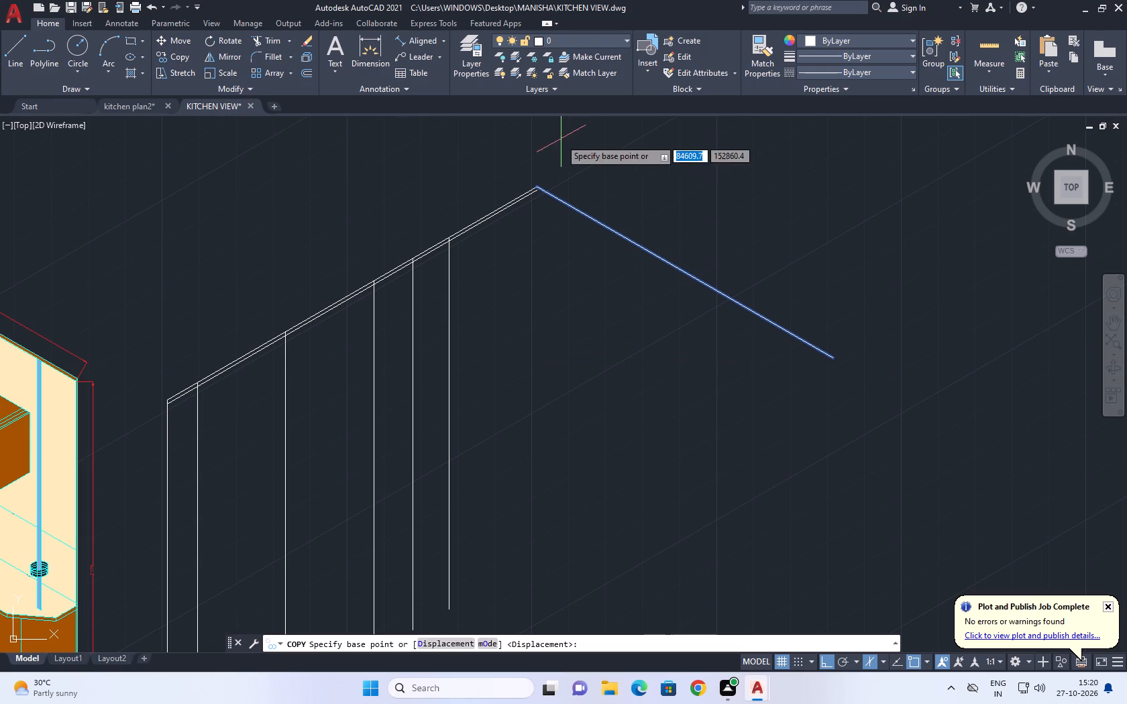
pyautogui.scroll(6, 546, 184)
pyautogui.click(514, 199)
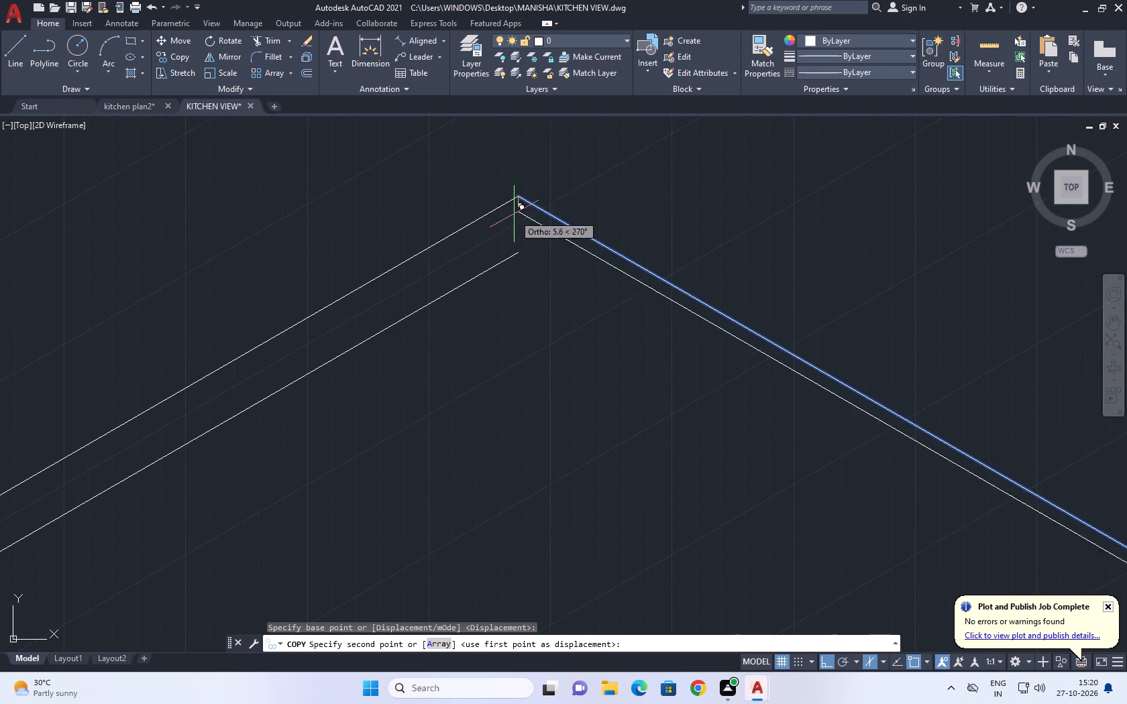
pyautogui.click(520, 255)
pyautogui.moveTo(608, 169); pyautogui.dragTo(605, 184, button='right')
pyautogui.click(660, 210)
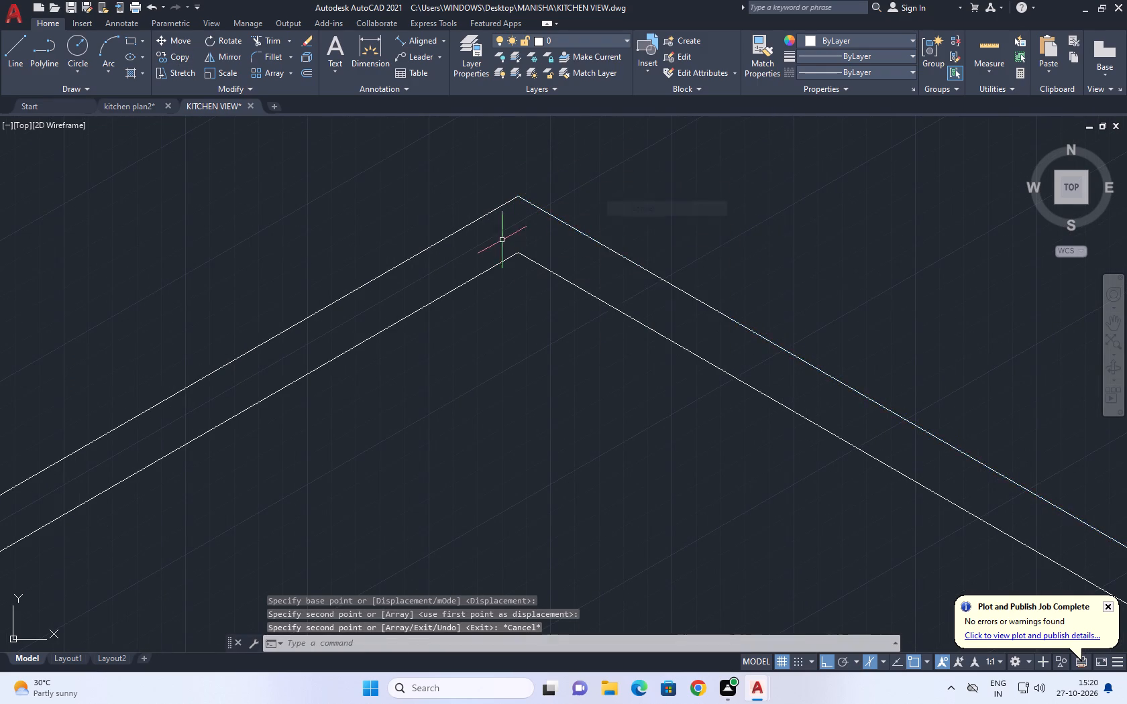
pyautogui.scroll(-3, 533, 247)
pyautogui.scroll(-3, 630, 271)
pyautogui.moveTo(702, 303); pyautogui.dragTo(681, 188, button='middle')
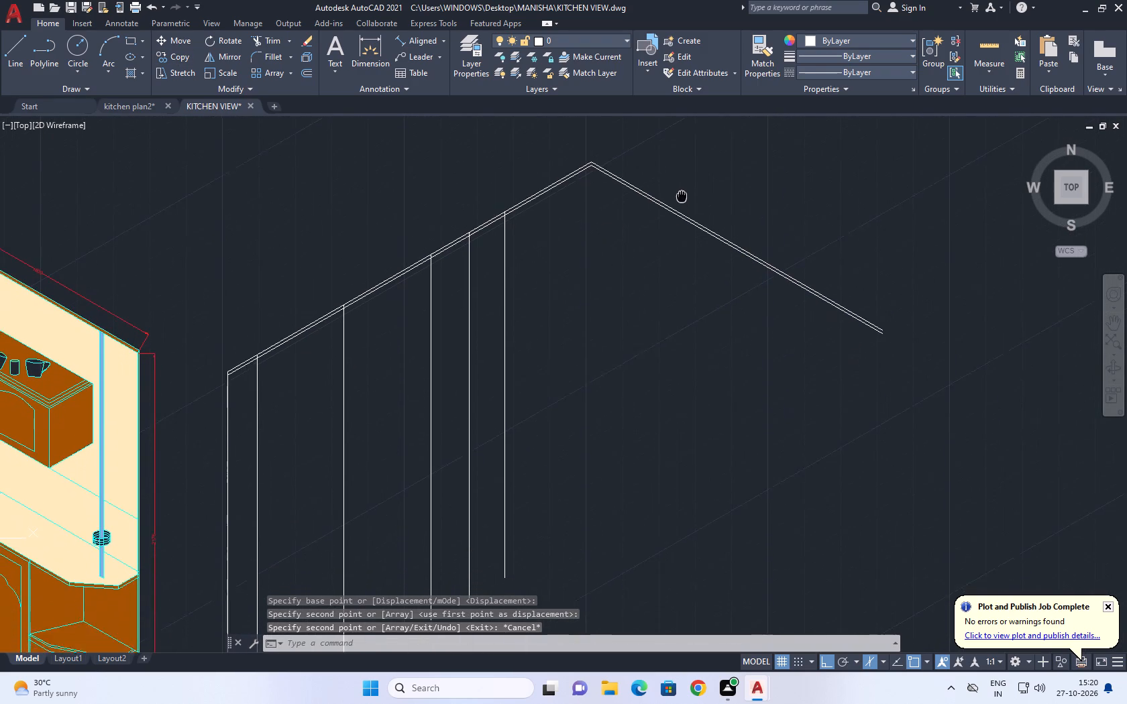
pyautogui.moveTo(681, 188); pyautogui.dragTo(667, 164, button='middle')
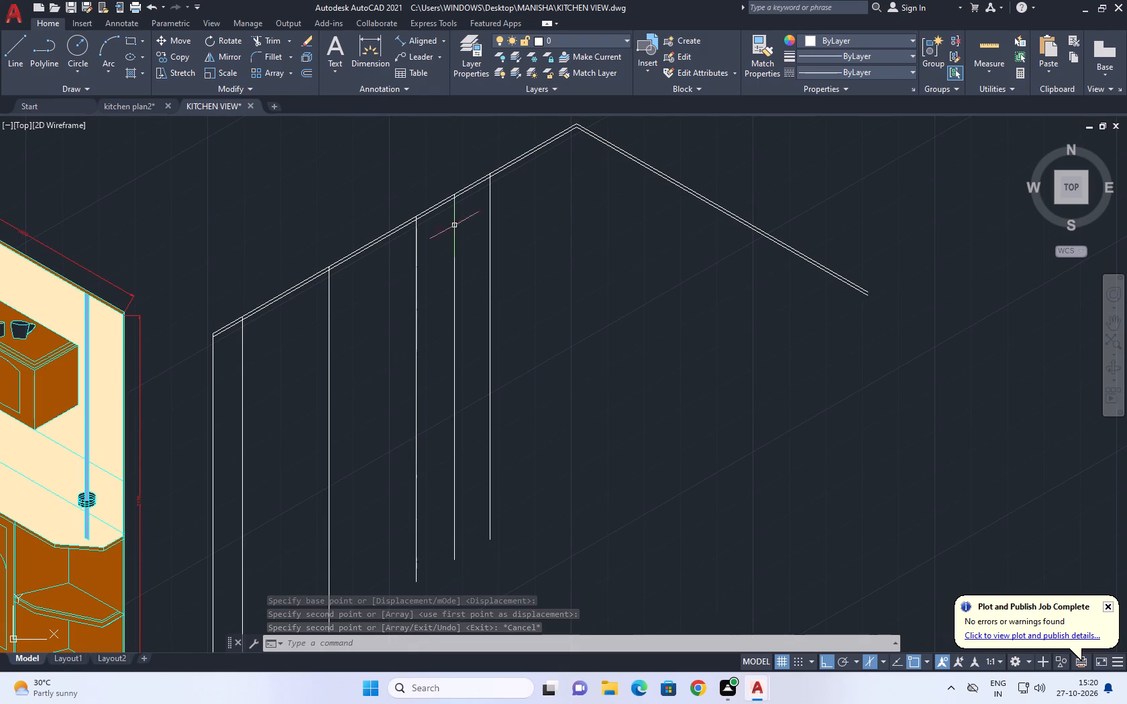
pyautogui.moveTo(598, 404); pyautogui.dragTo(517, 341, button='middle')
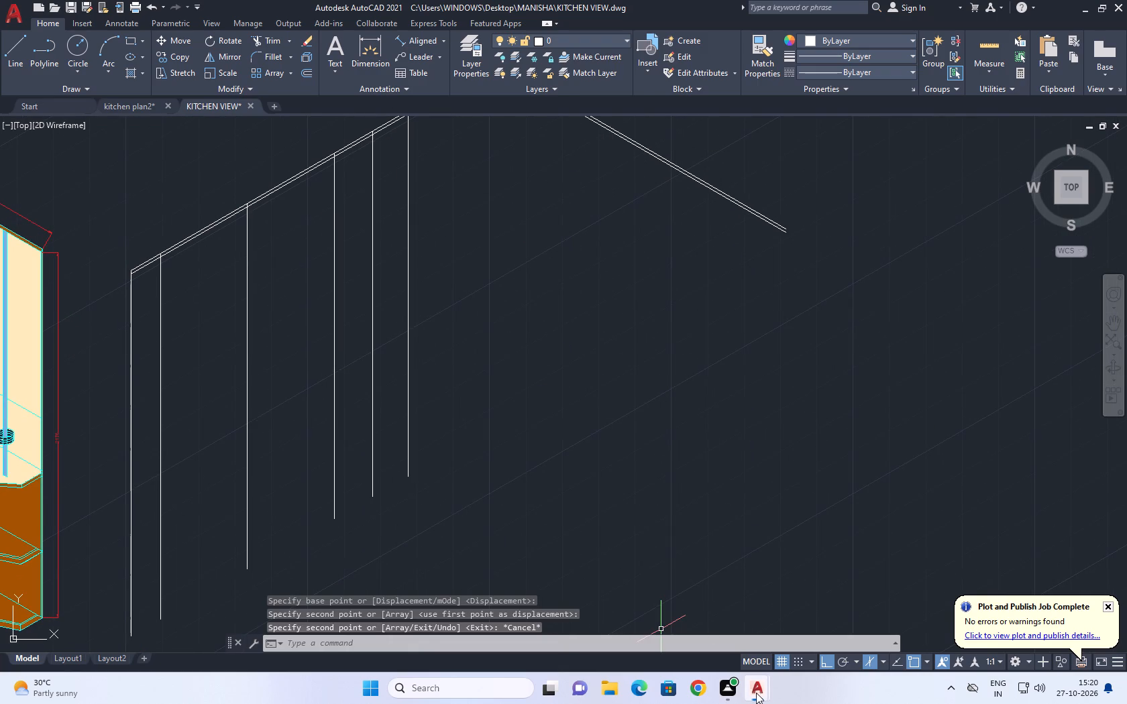